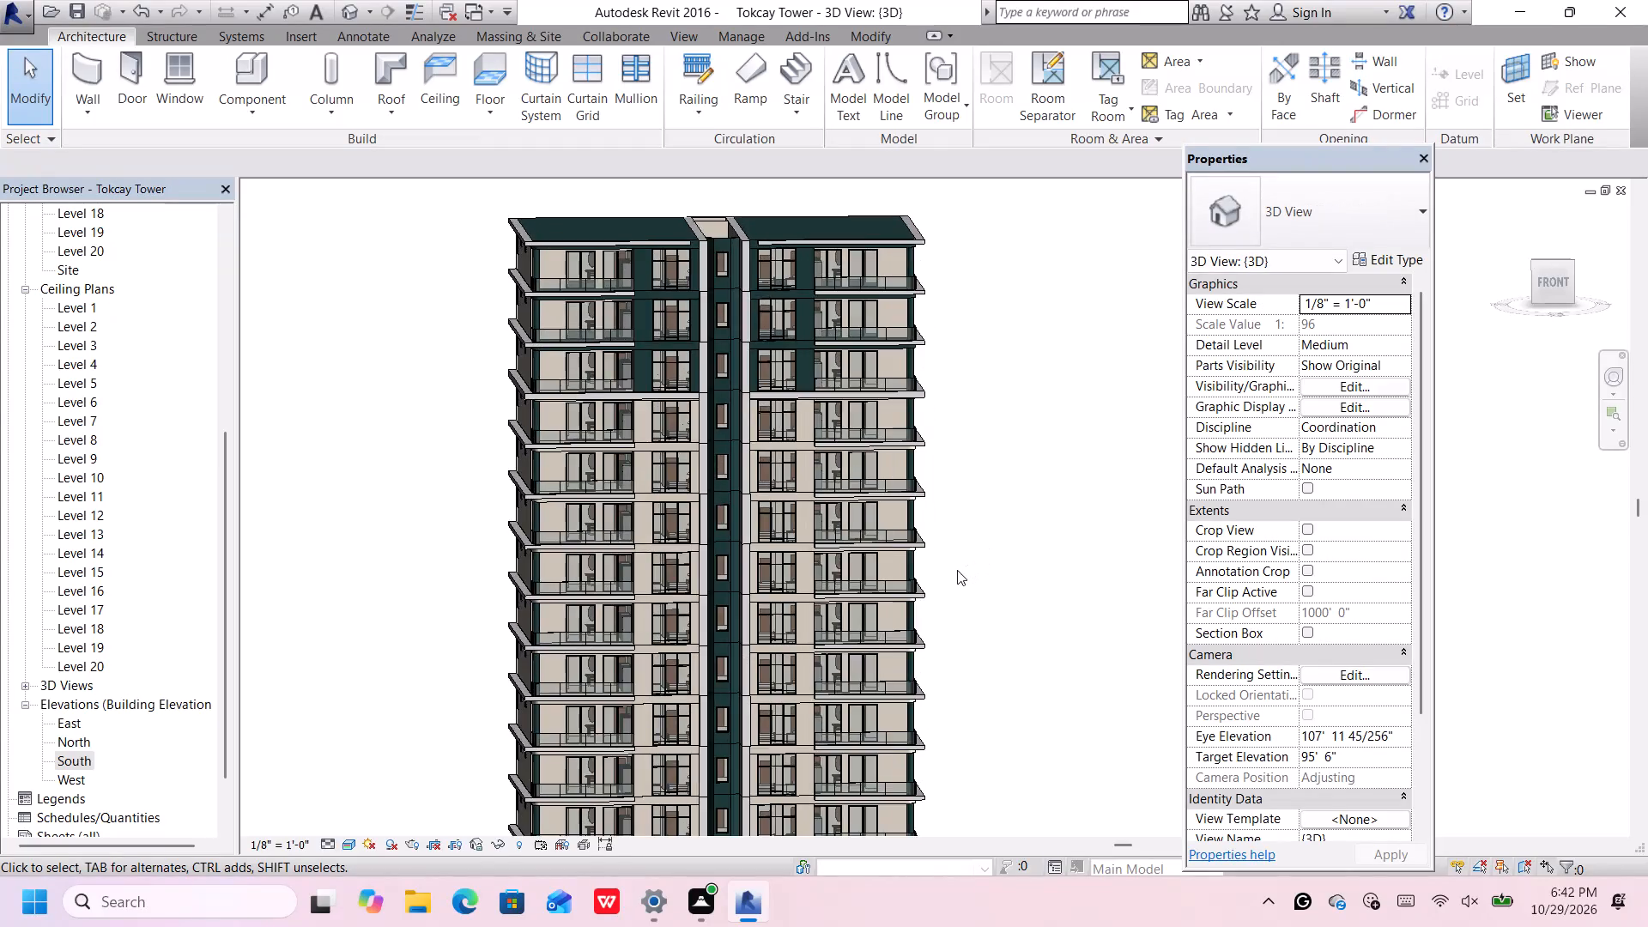
# Ungroup the Group 2 model groups on Level 10, Level 9 and Level 8 of the tower, one floor at a time.
pyautogui.scroll(-5, 907, 554)
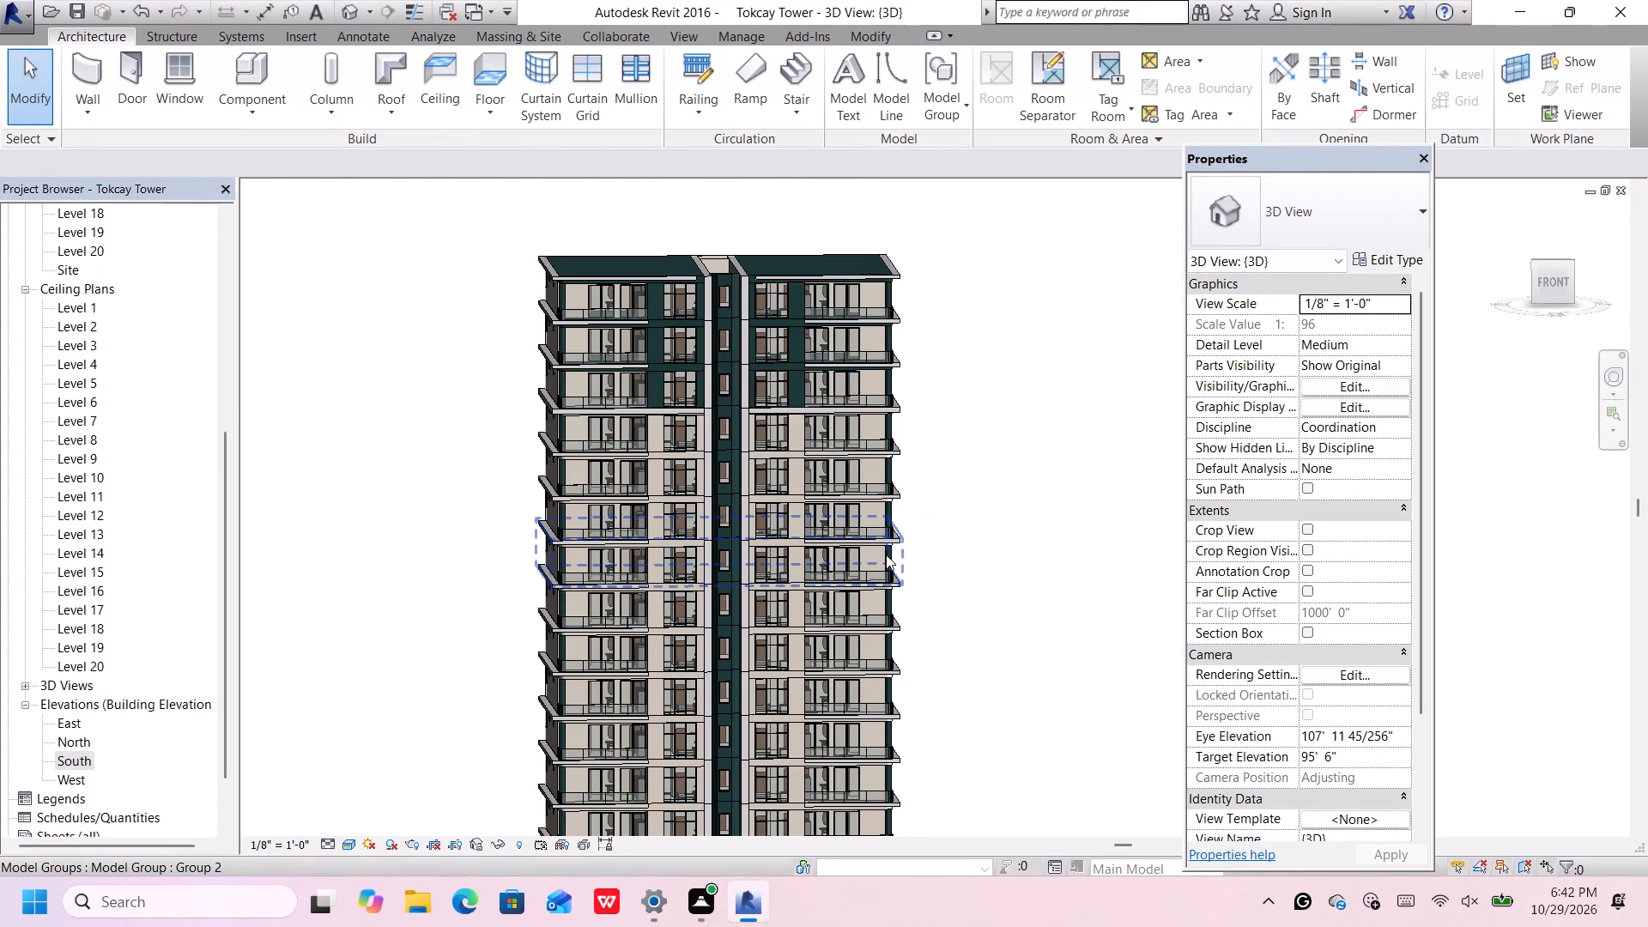
pyautogui.click(880, 558)
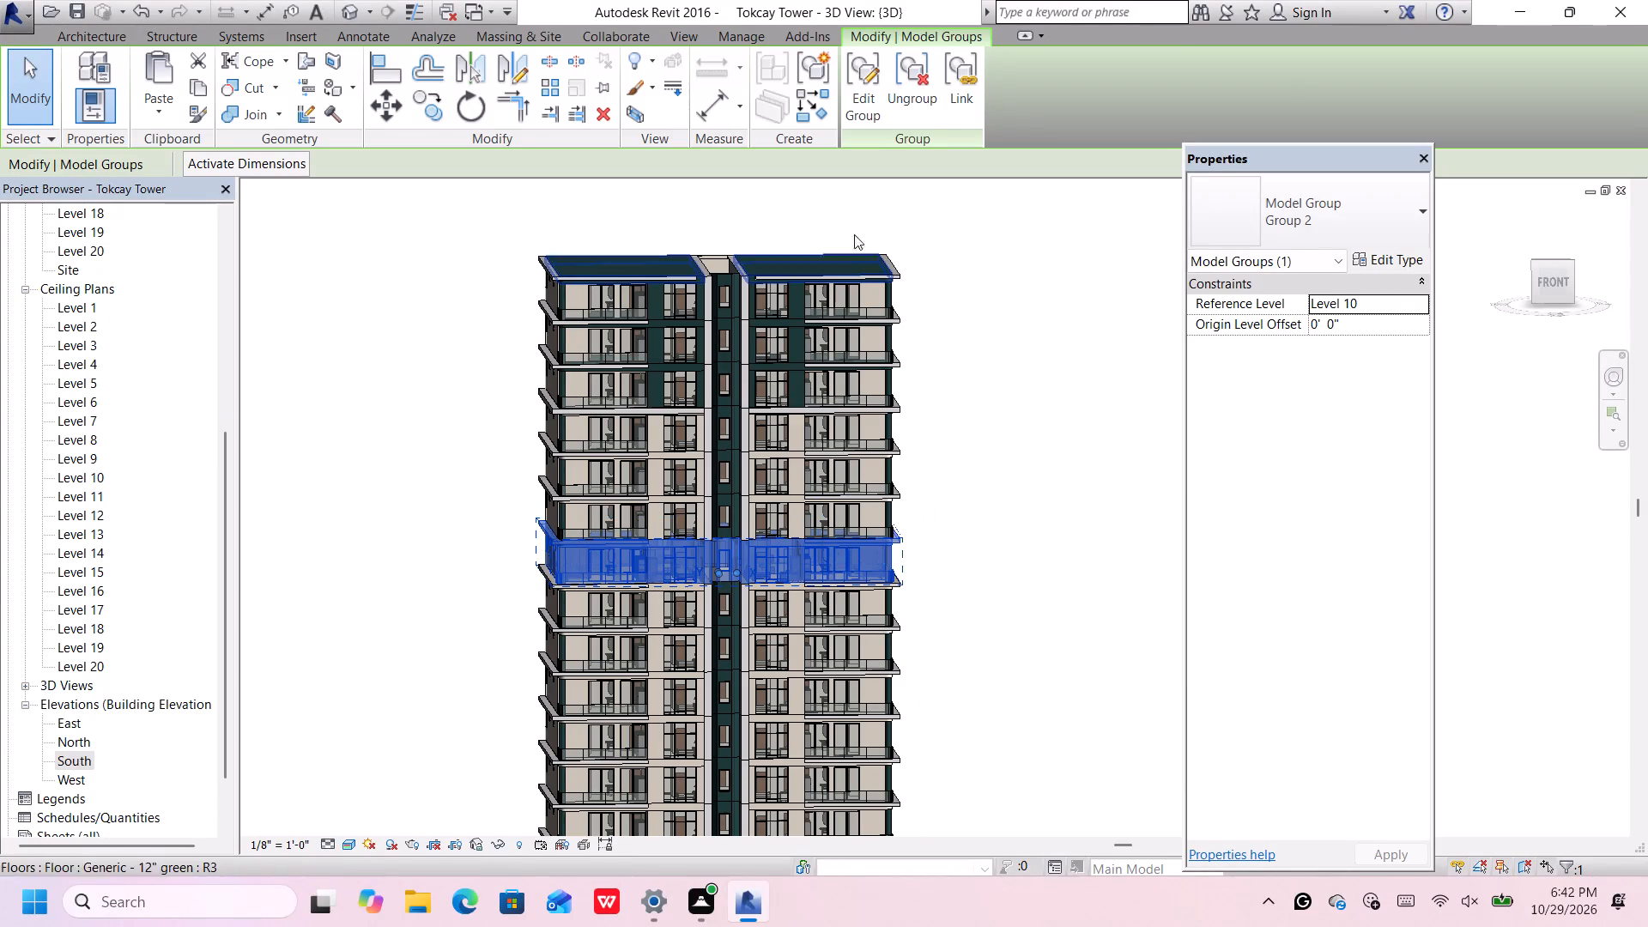
pyautogui.click(912, 99)
pyautogui.scroll(-1, 874, 466)
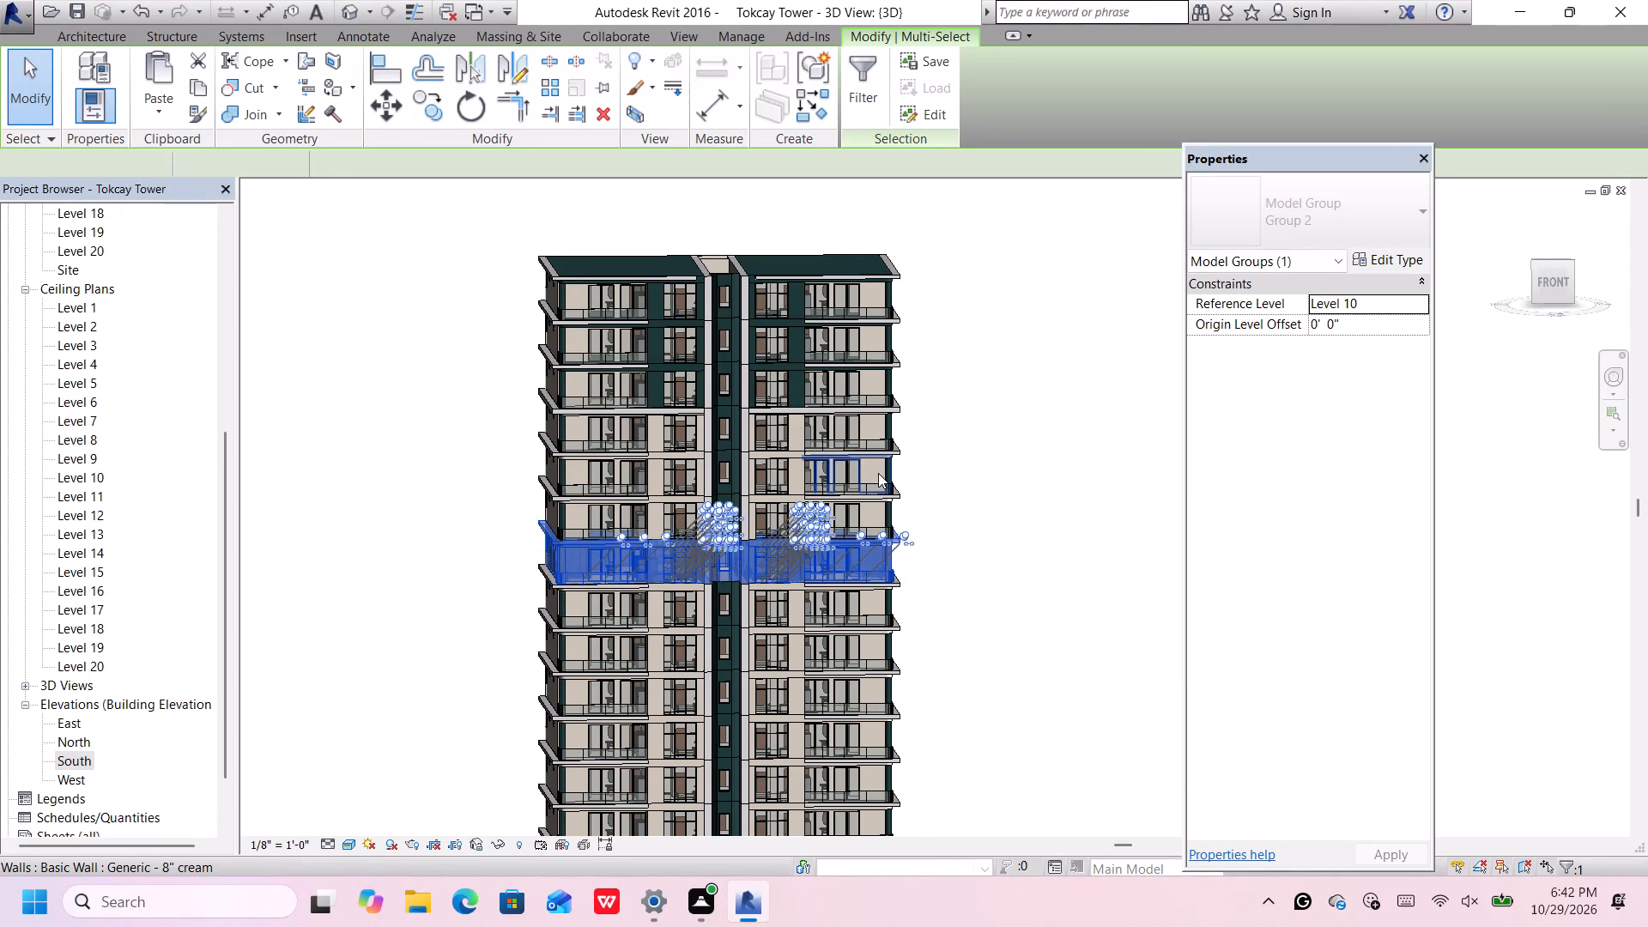
pyautogui.scroll(-1, 877, 474)
pyautogui.scroll(-2, 909, 541)
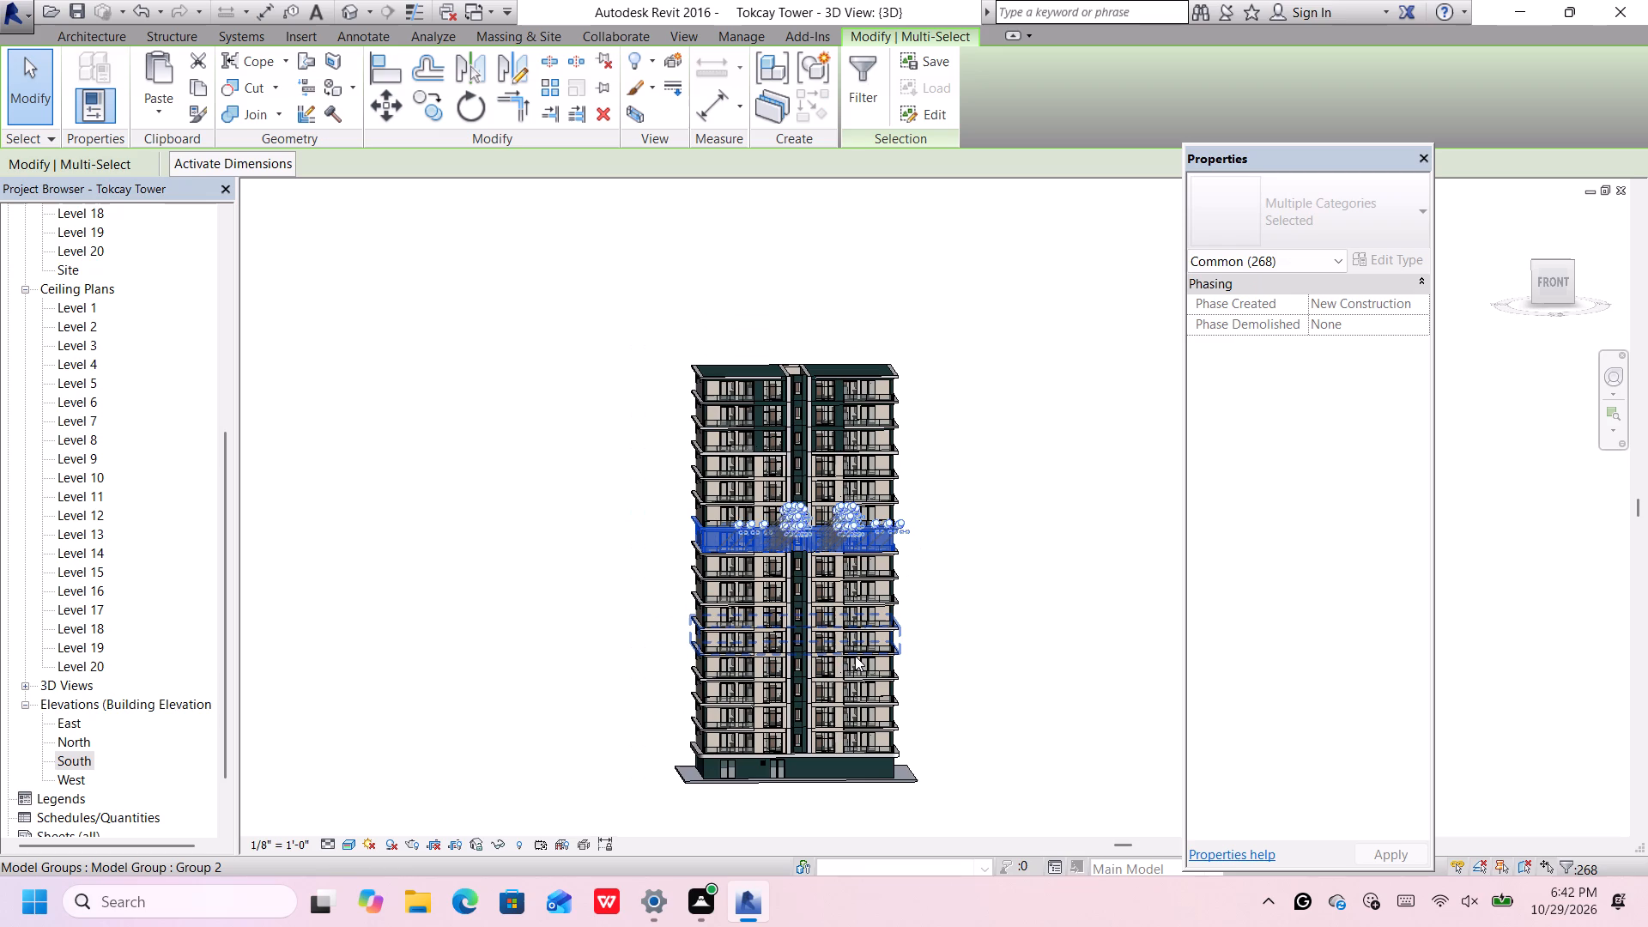
pyautogui.scroll(6, 855, 656)
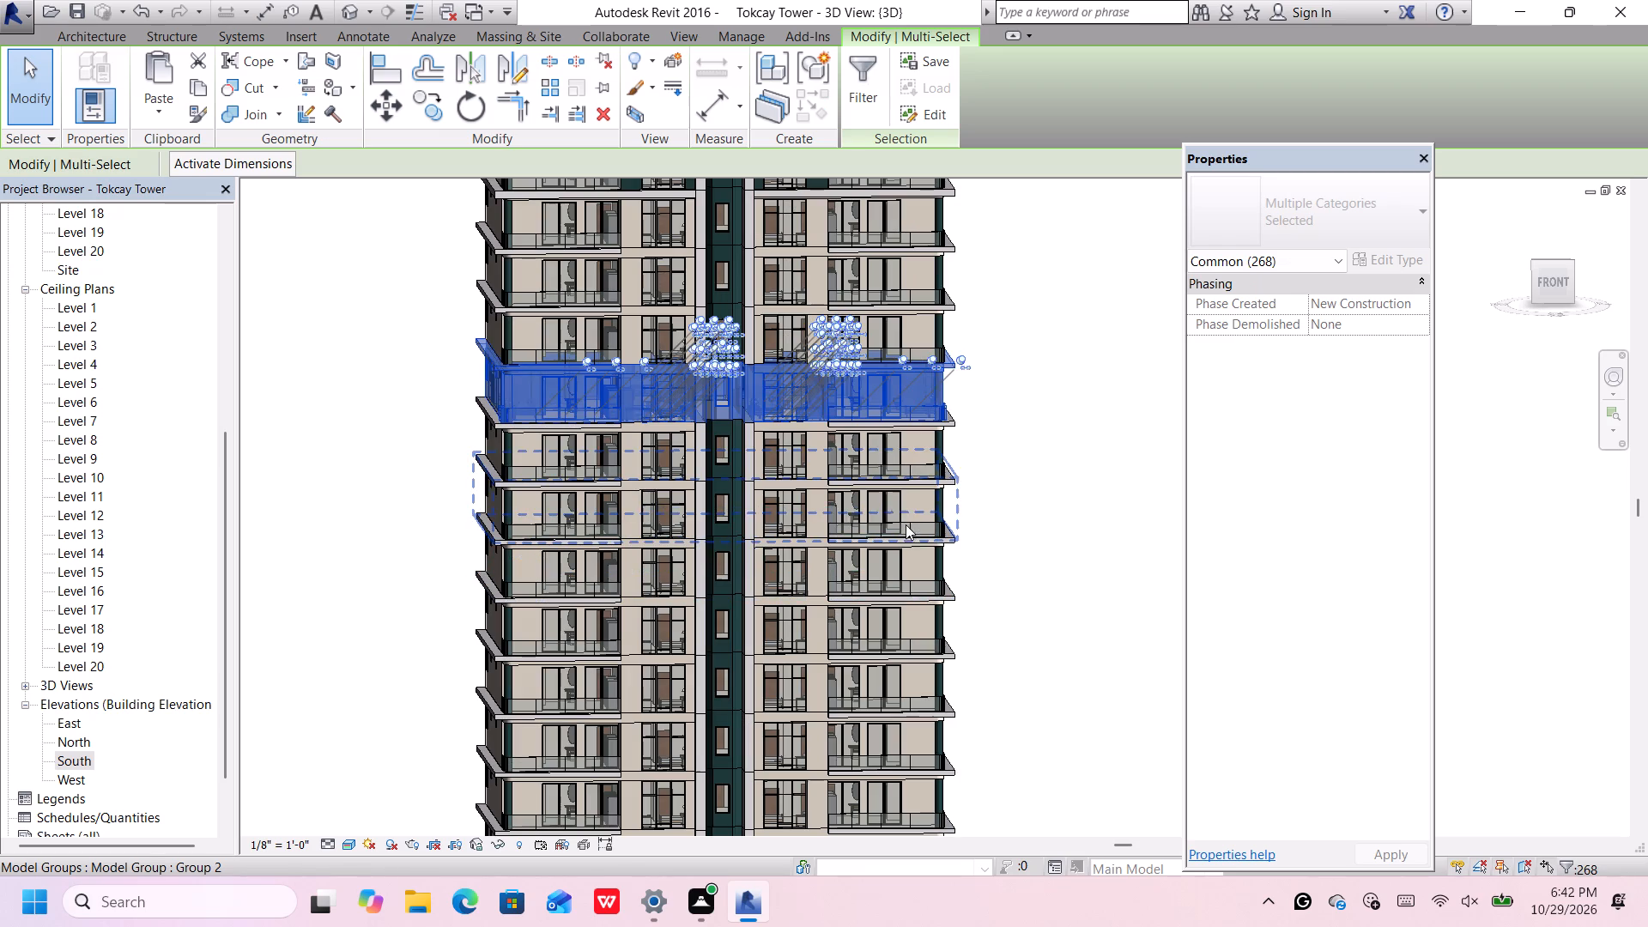
pyautogui.click(931, 438)
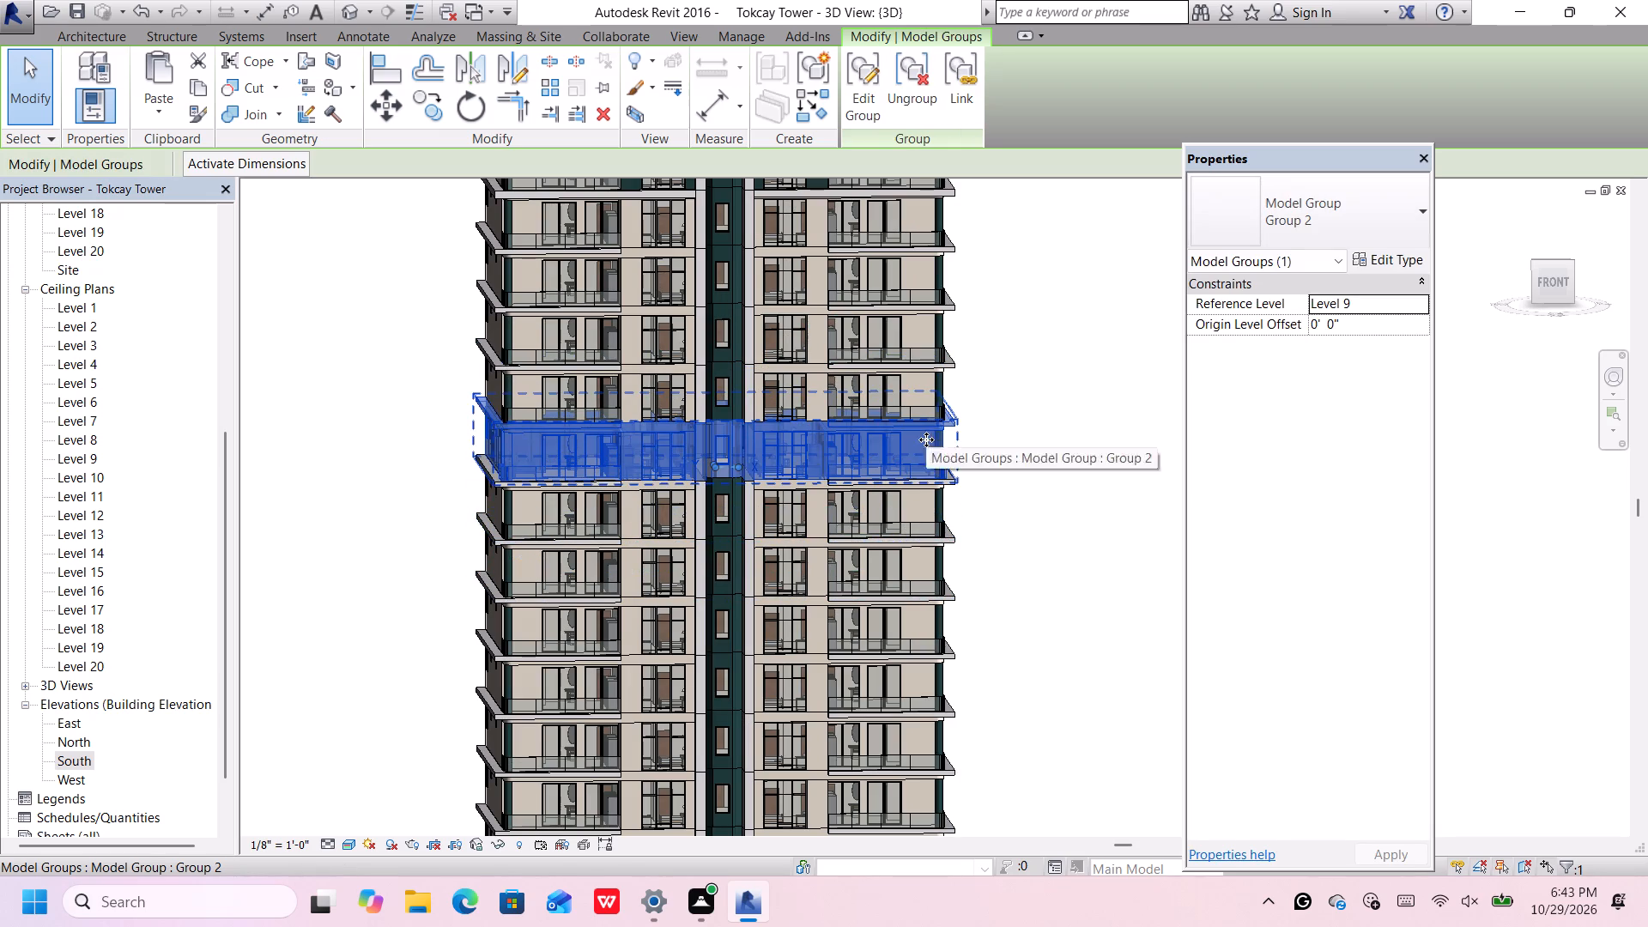
pyautogui.click(921, 89)
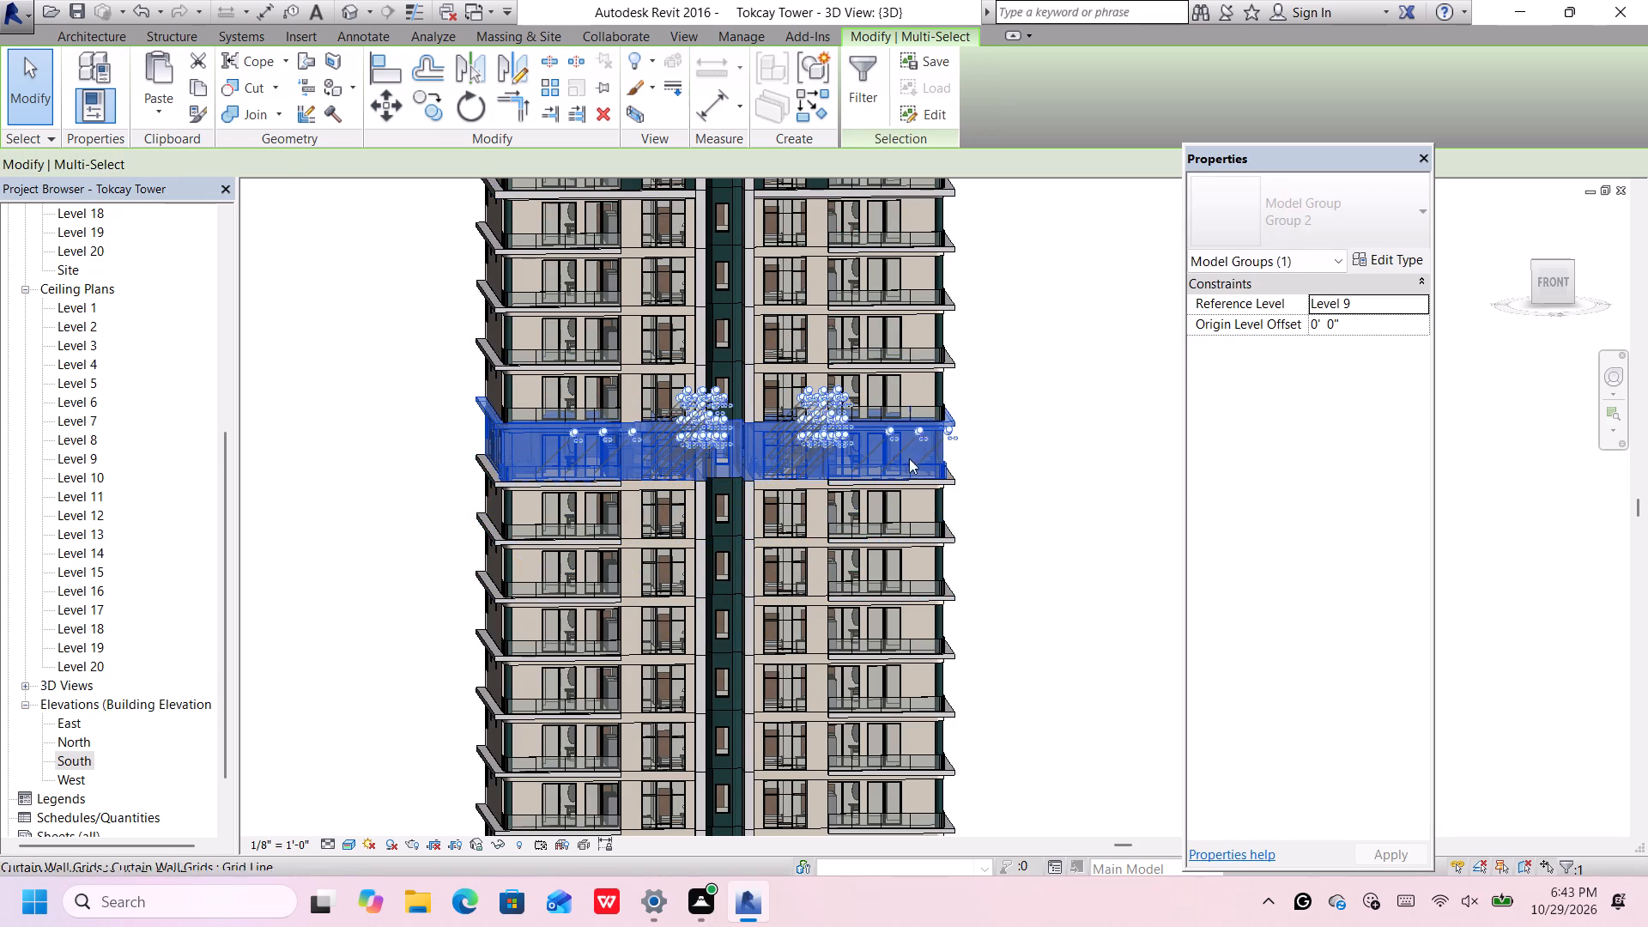
pyautogui.click(904, 495)
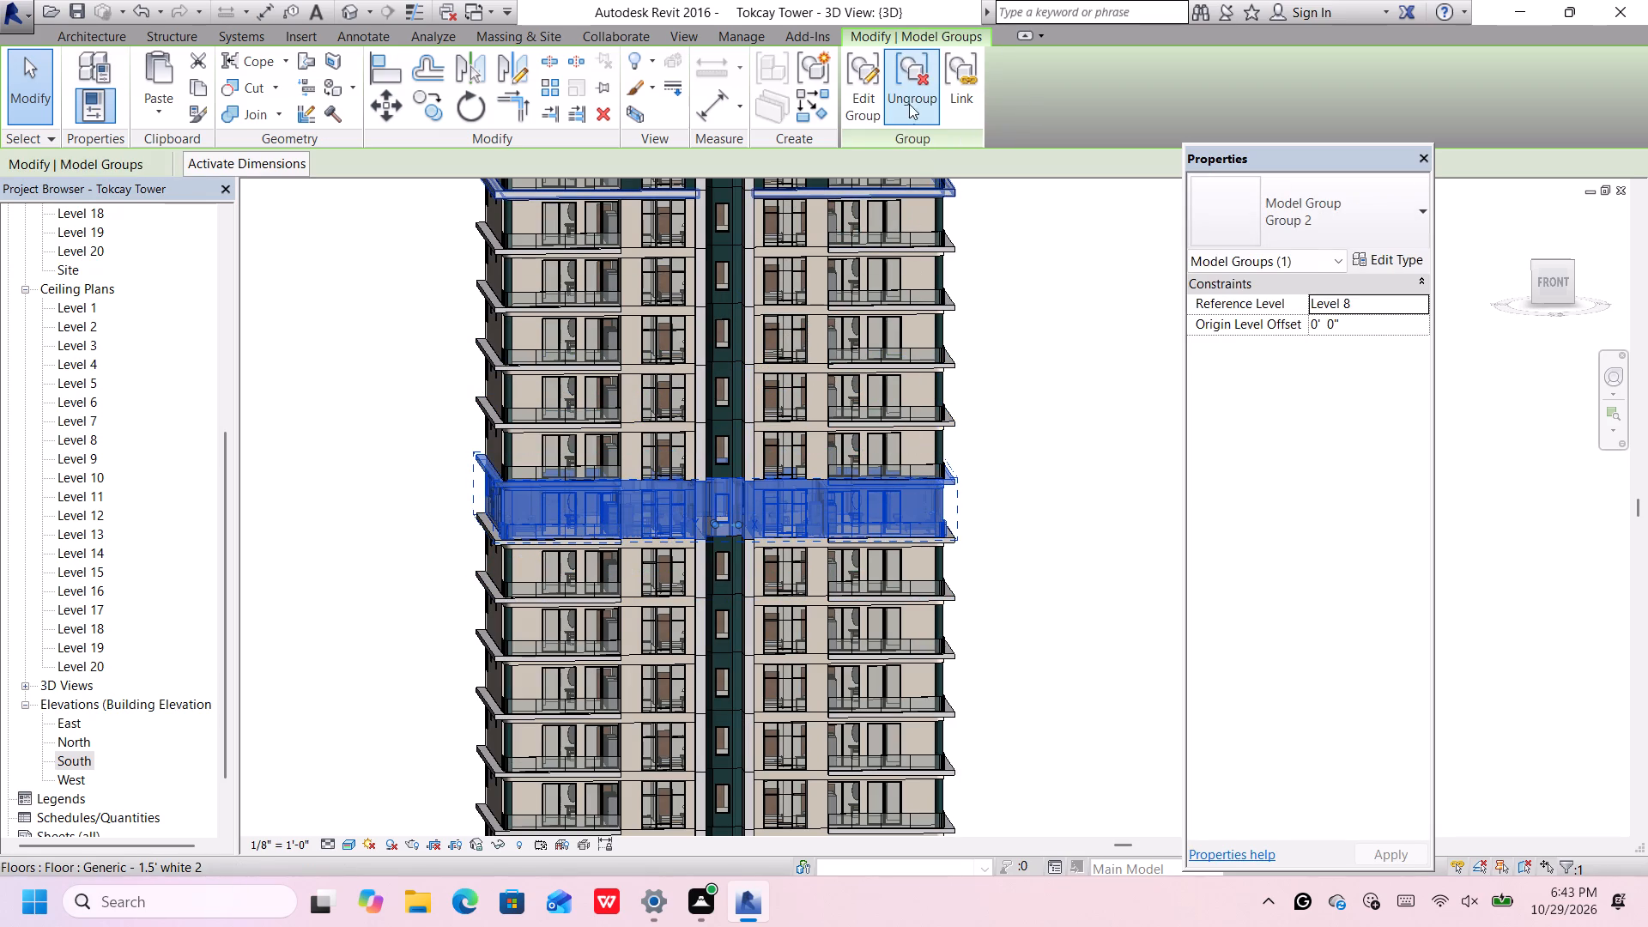
pyautogui.click(909, 101)
# Ungroup the Group 2 model groups on Level 7, Level 6 and Level 5 of the tower, one floor at a time.
pyautogui.scroll(-4, 923, 433)
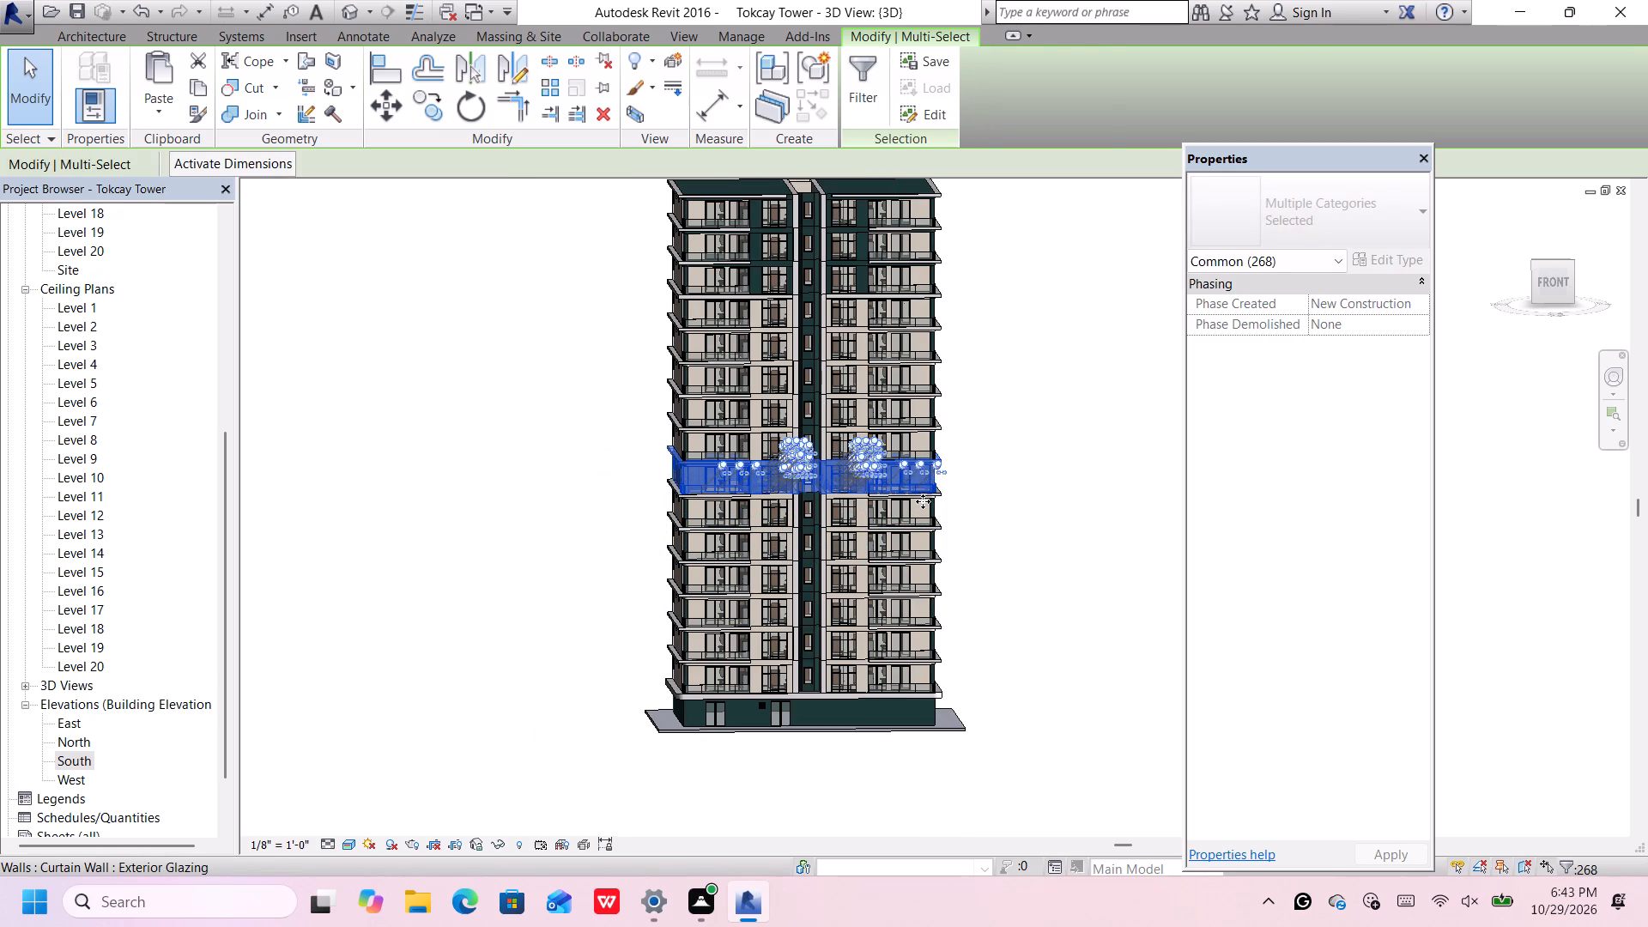
pyautogui.click(923, 501)
pyautogui.click(995, 541)
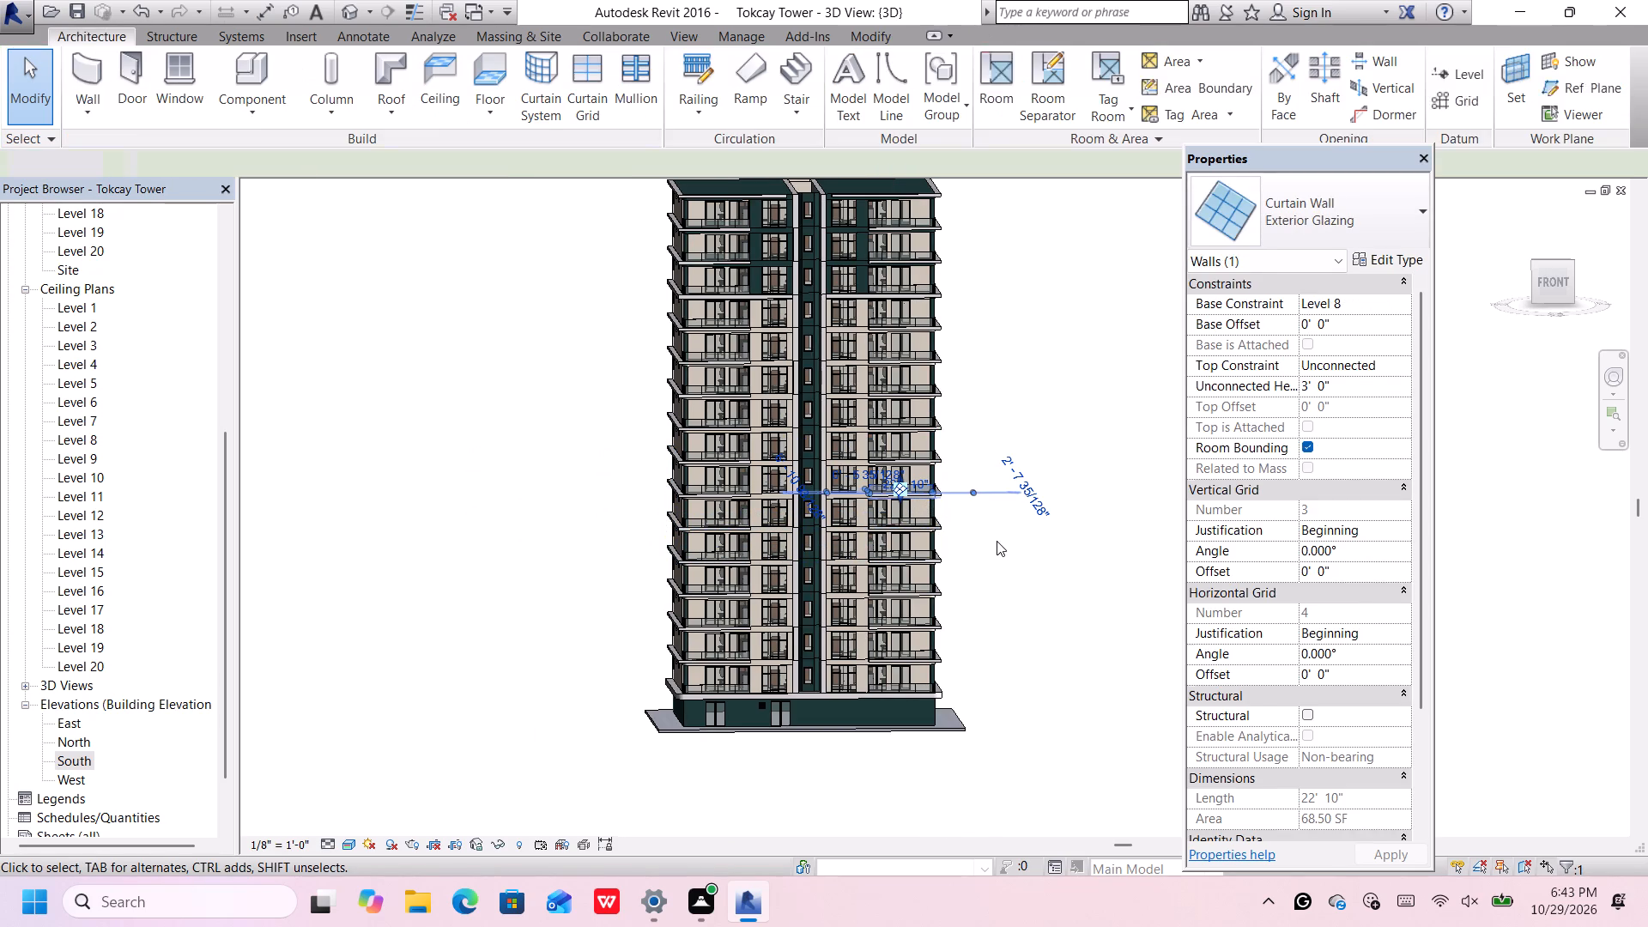
pyautogui.click(937, 496)
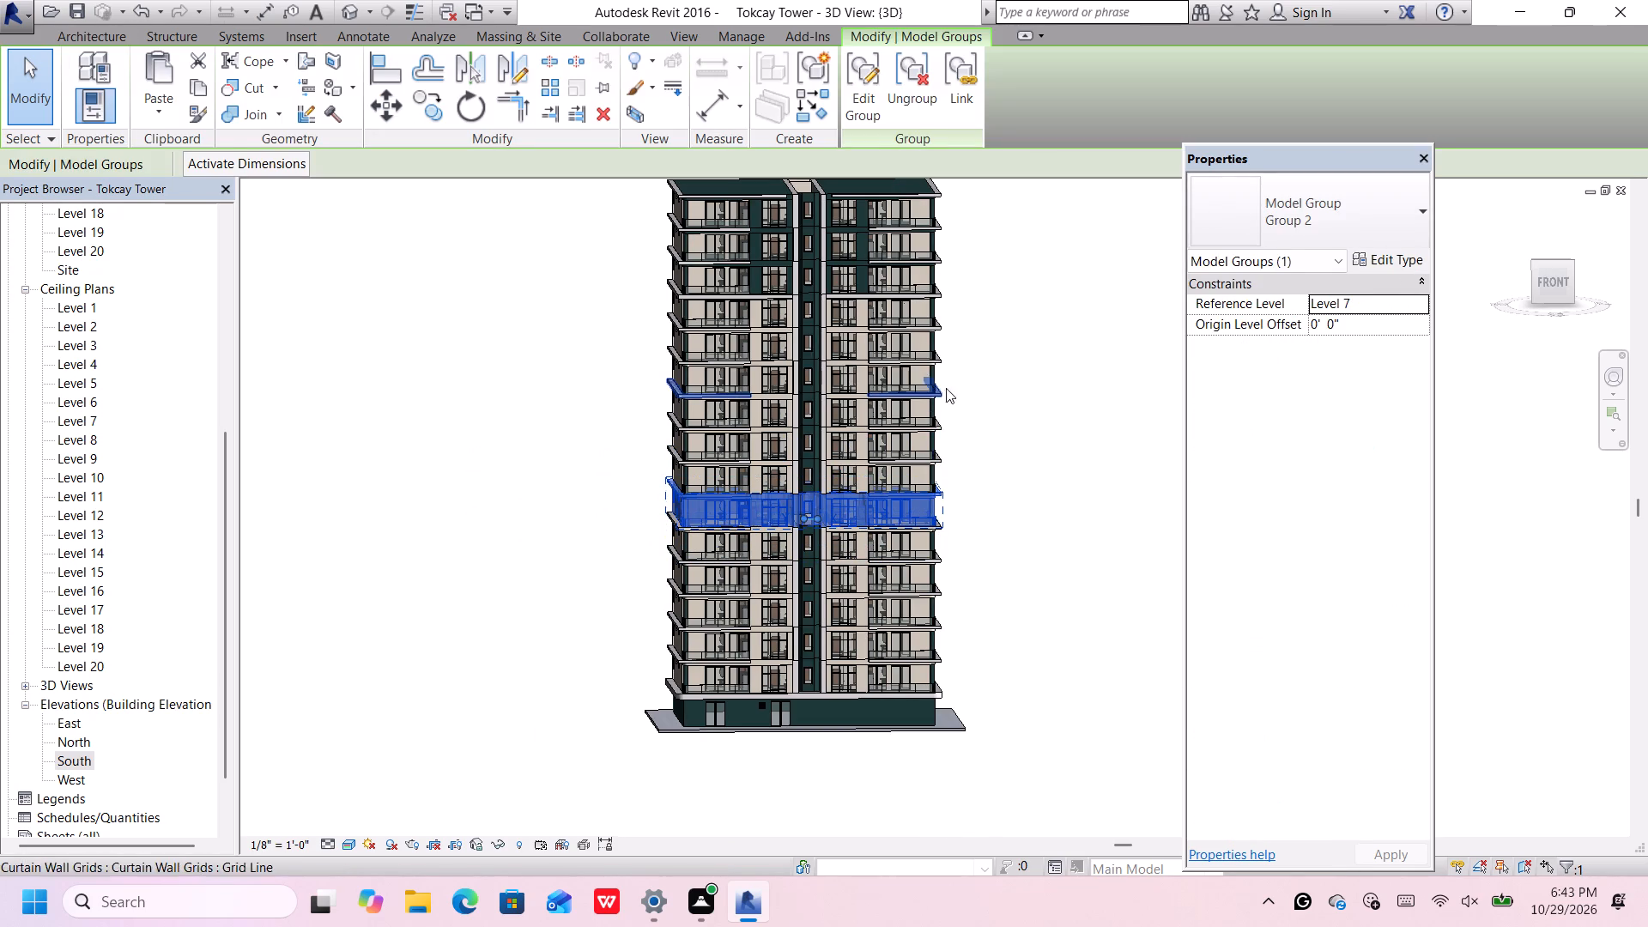
pyautogui.click(927, 80)
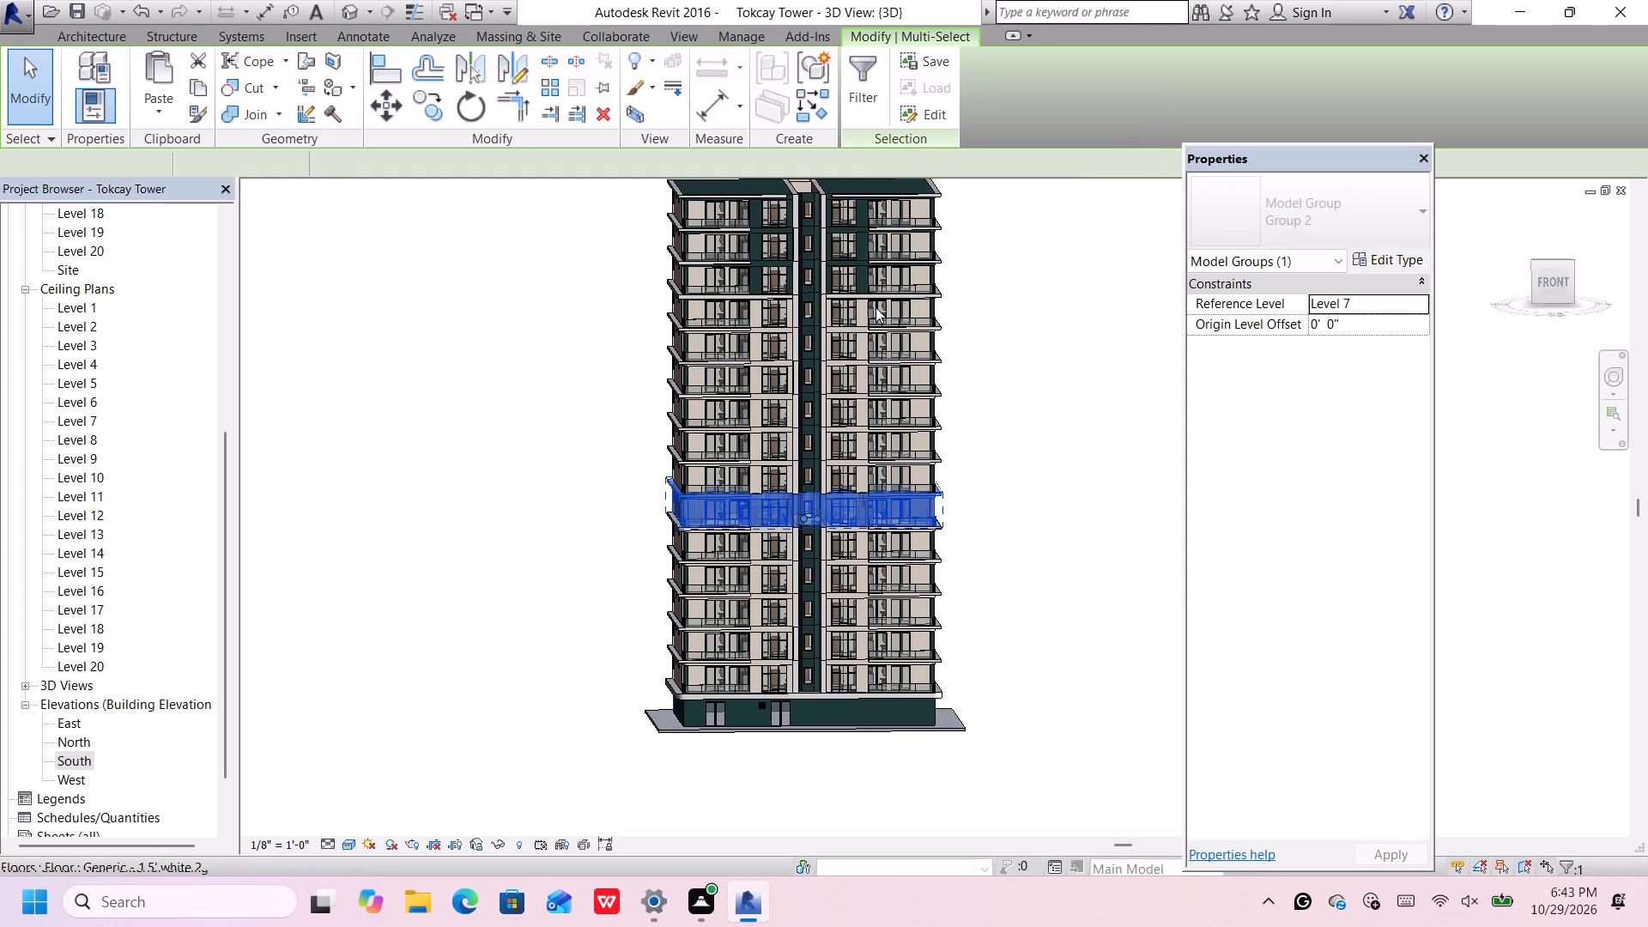
pyautogui.click(933, 536)
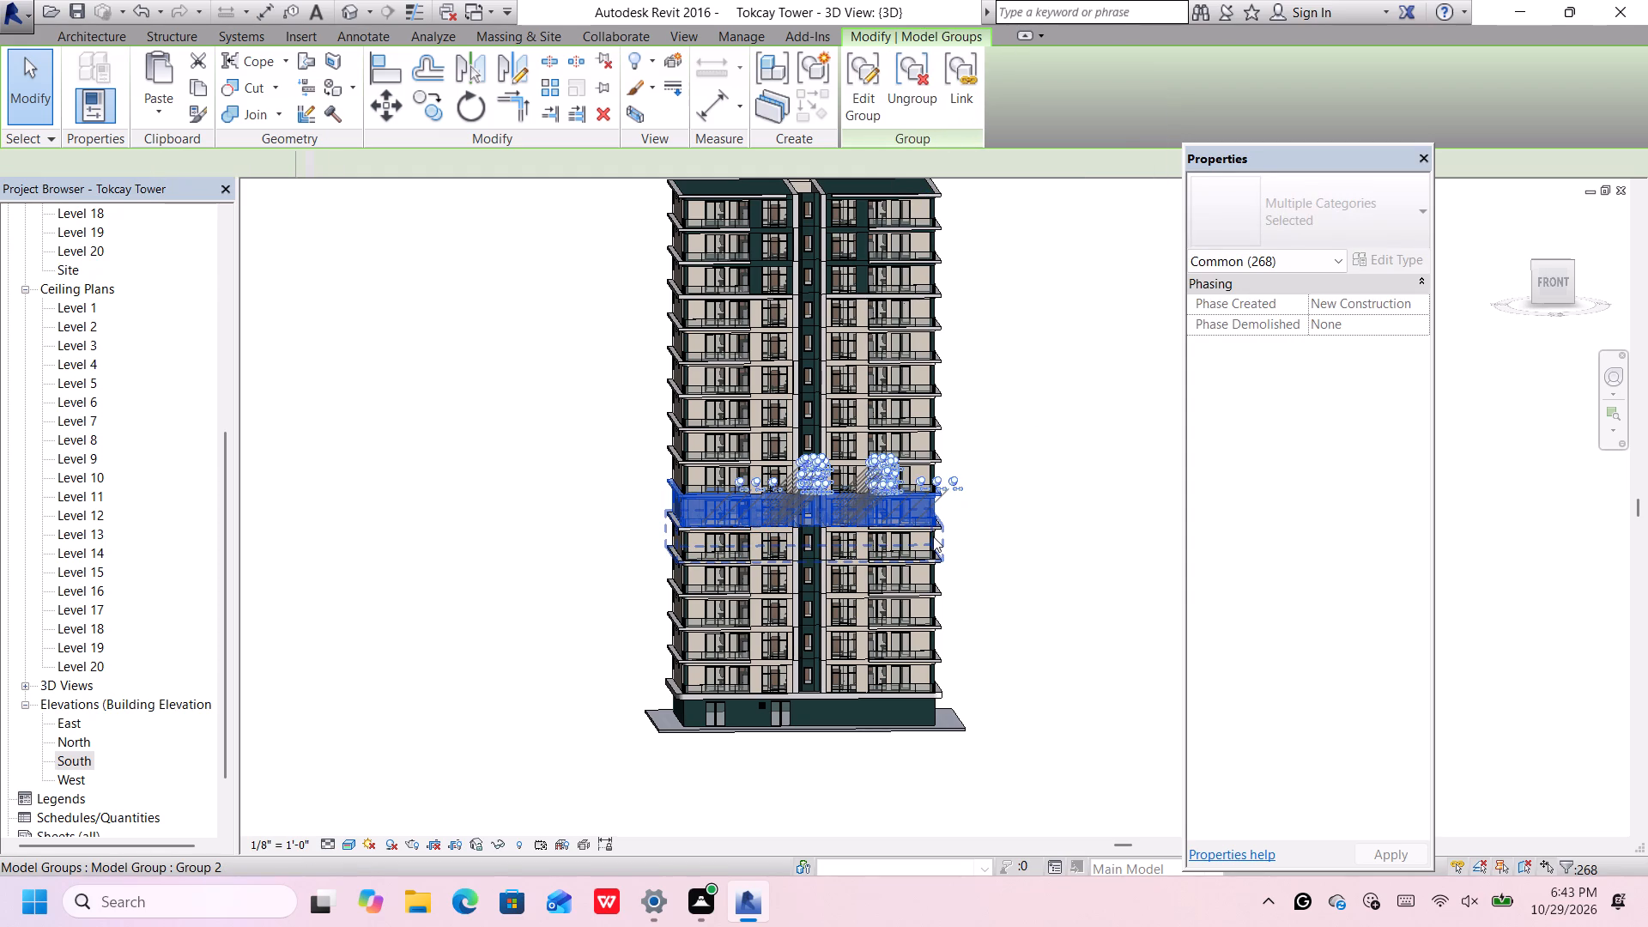
pyautogui.click(906, 101)
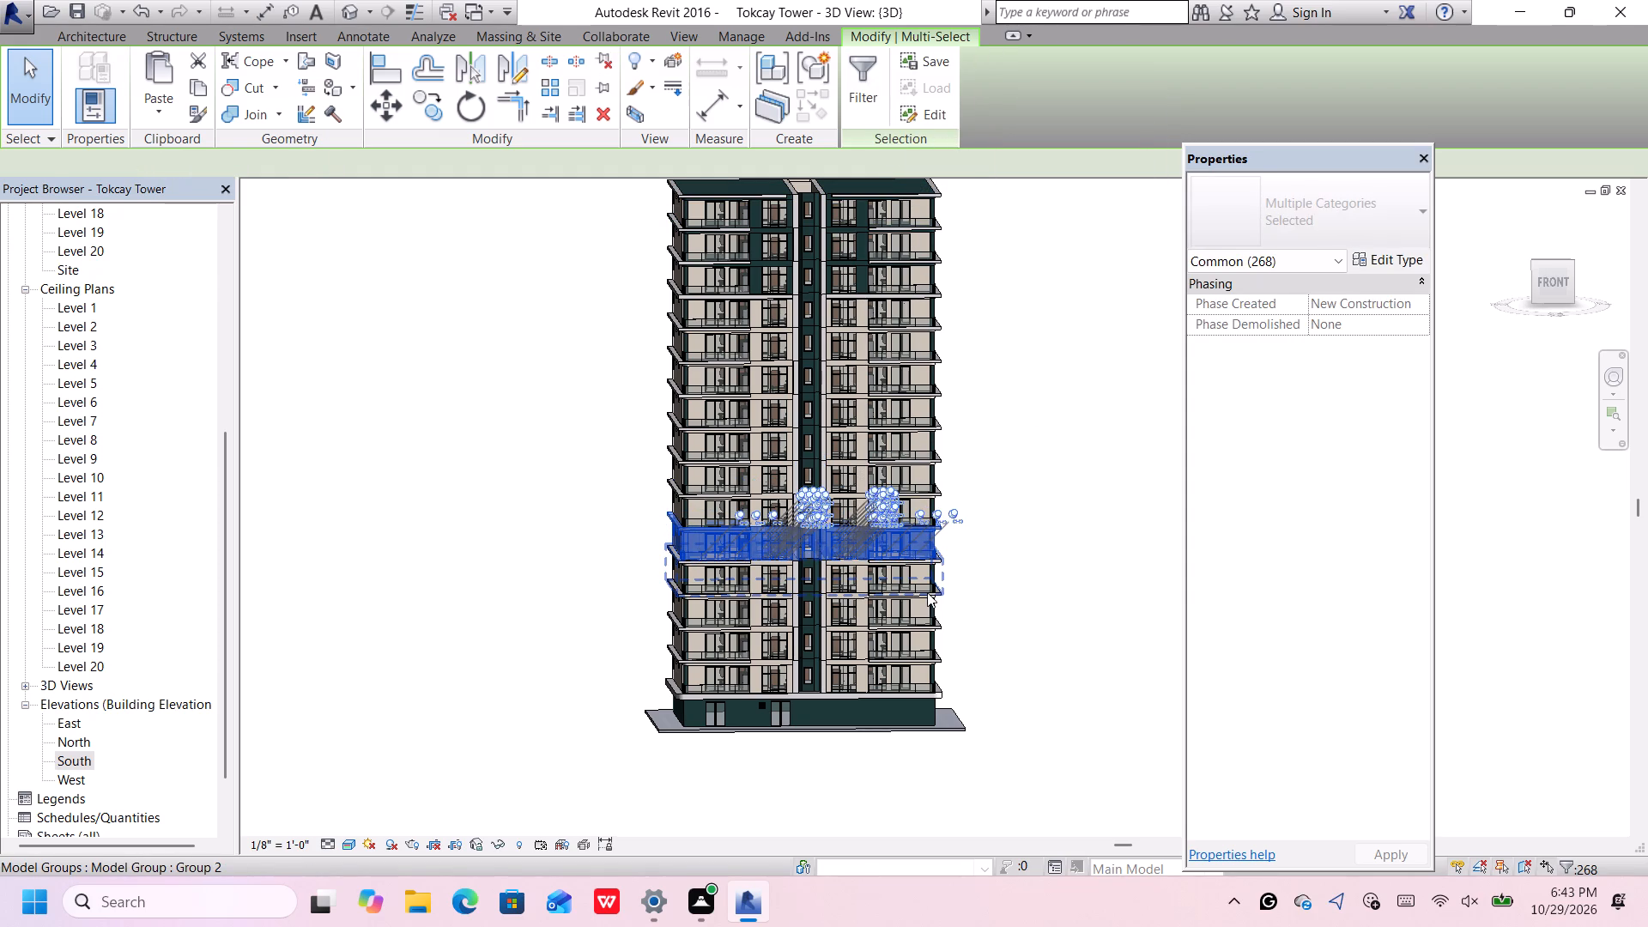
pyautogui.click(927, 589)
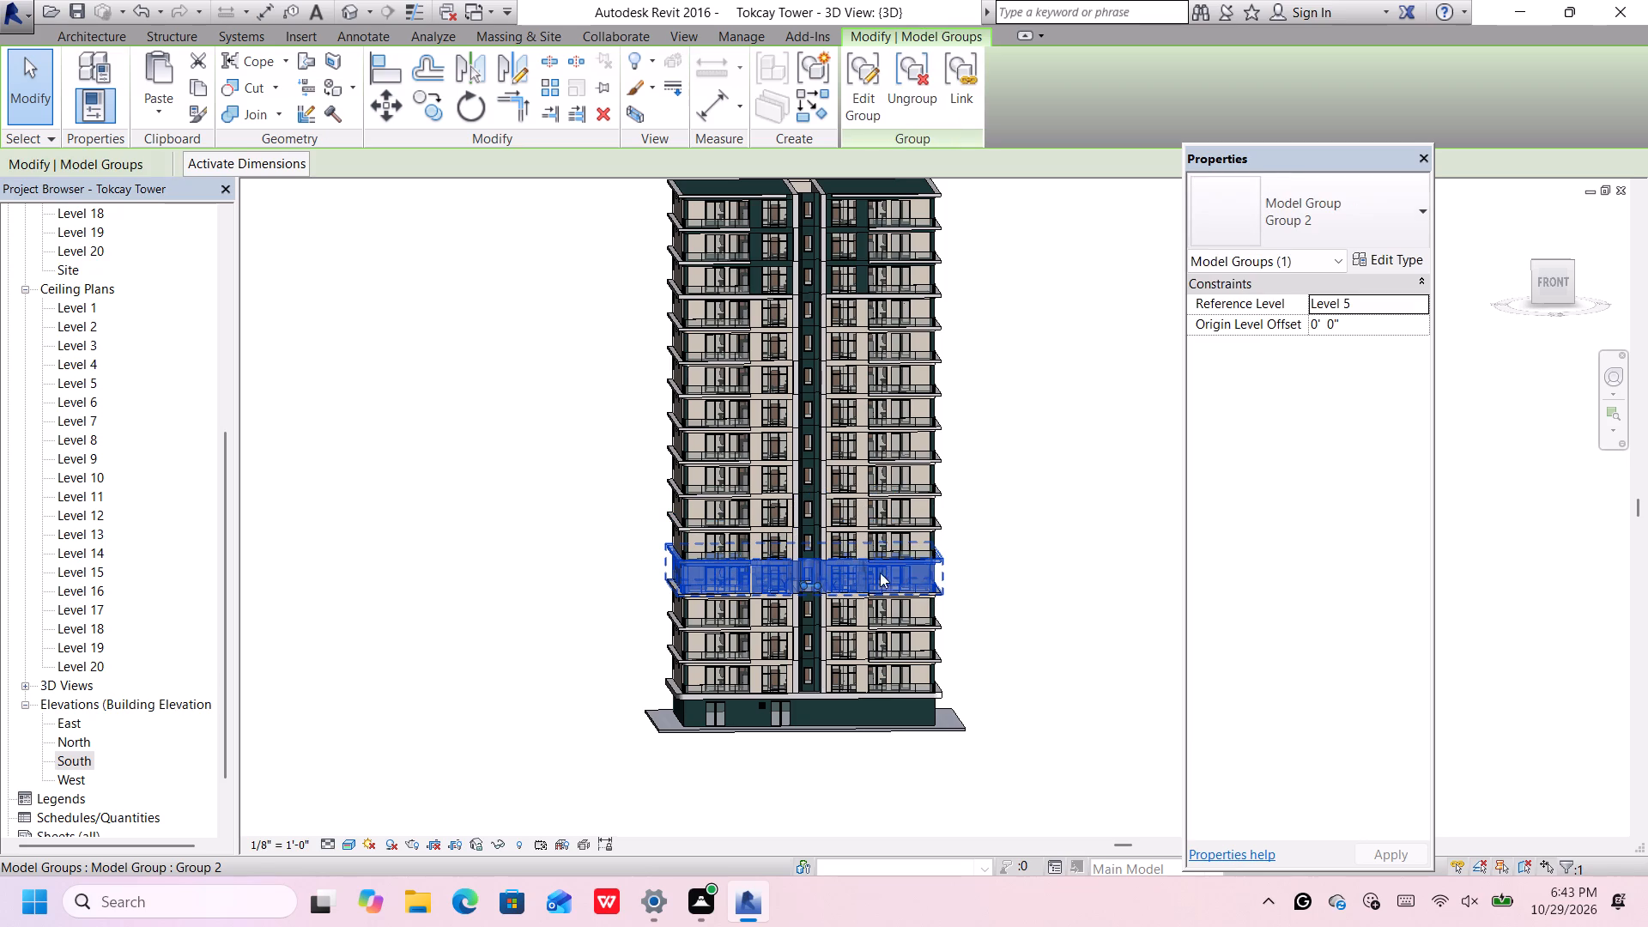
pyautogui.click(917, 100)
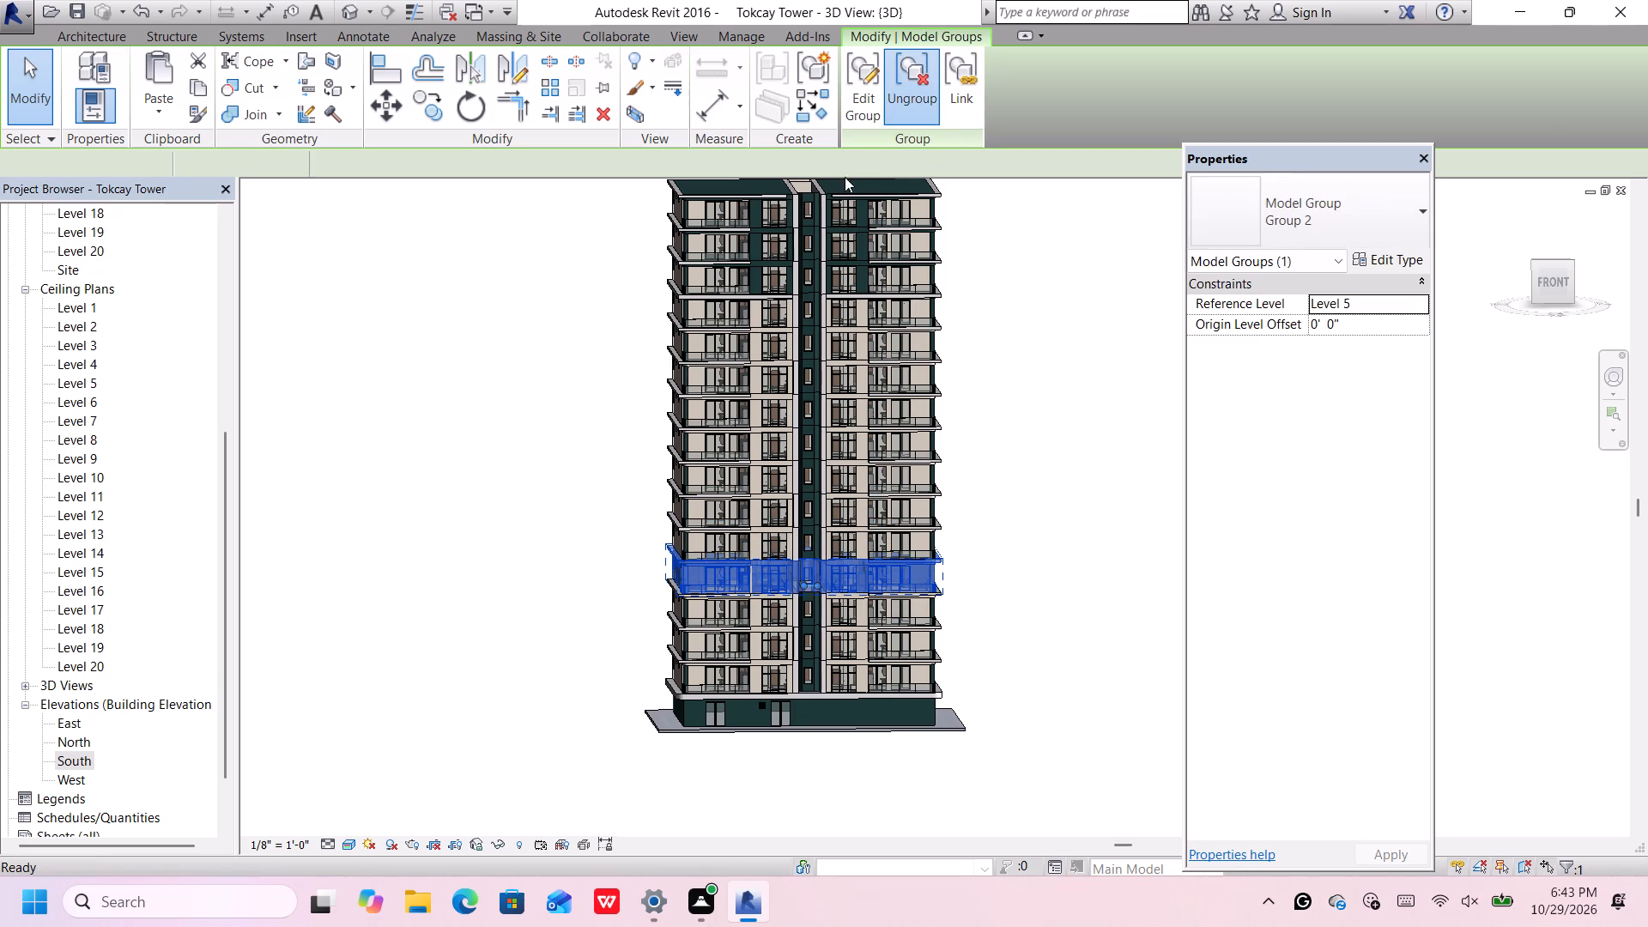
# Ungroup the remaining Group 2 model groups on Level 4, Level 3 and Level 2, and clear the selection.
pyautogui.click(909, 616)
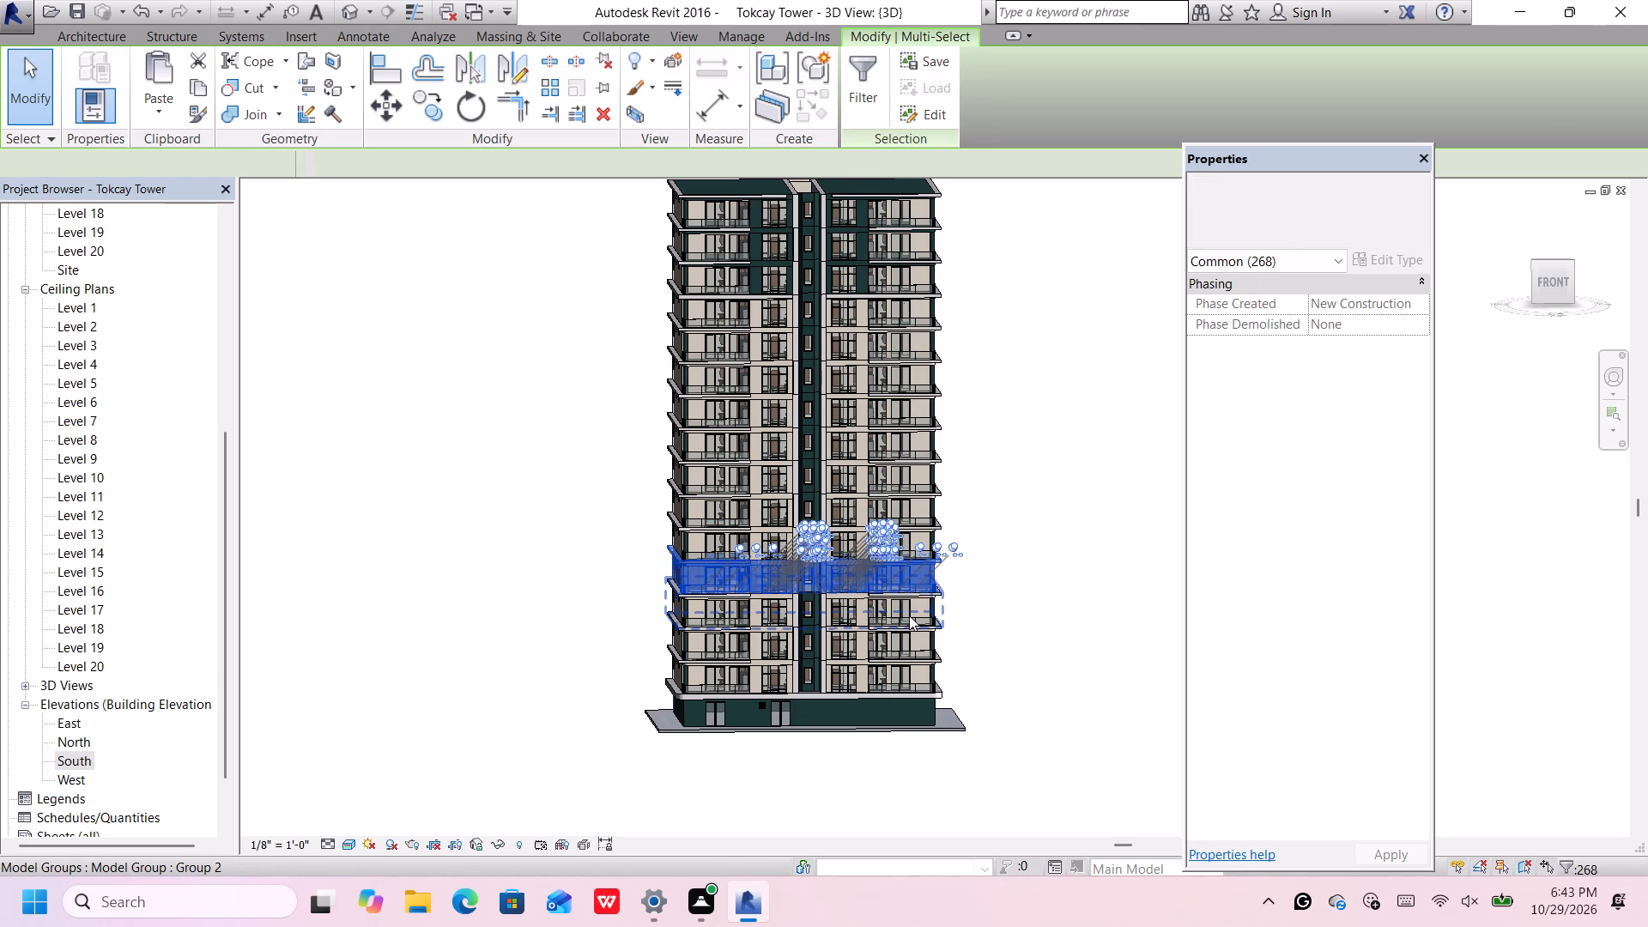
pyautogui.click(911, 106)
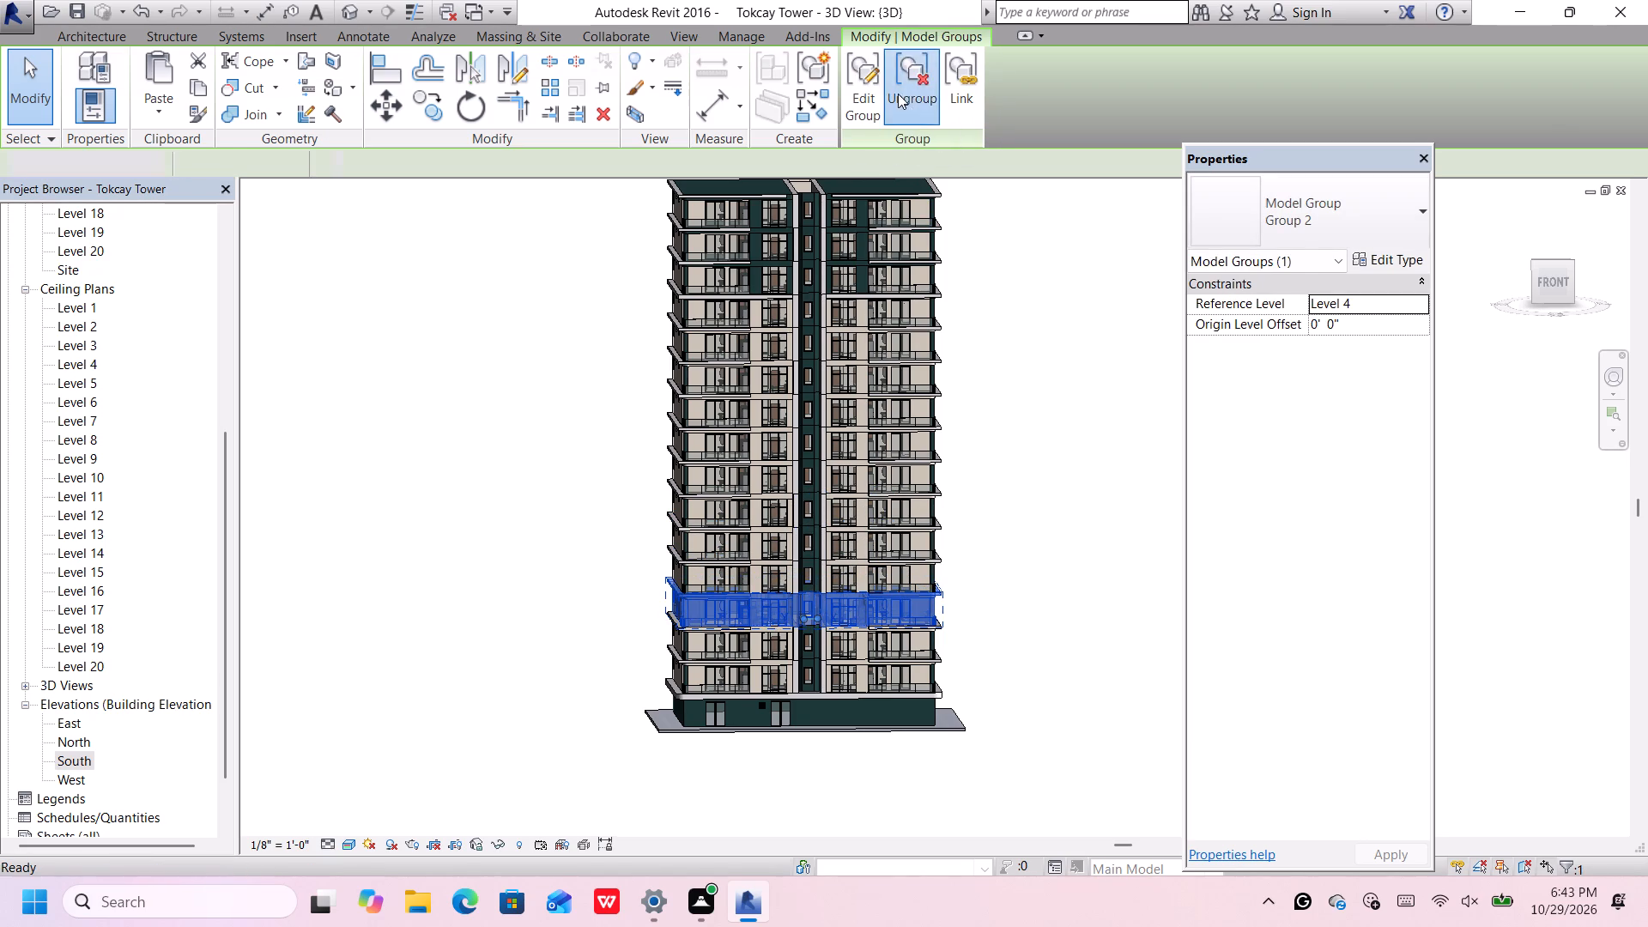
pyautogui.click(916, 646)
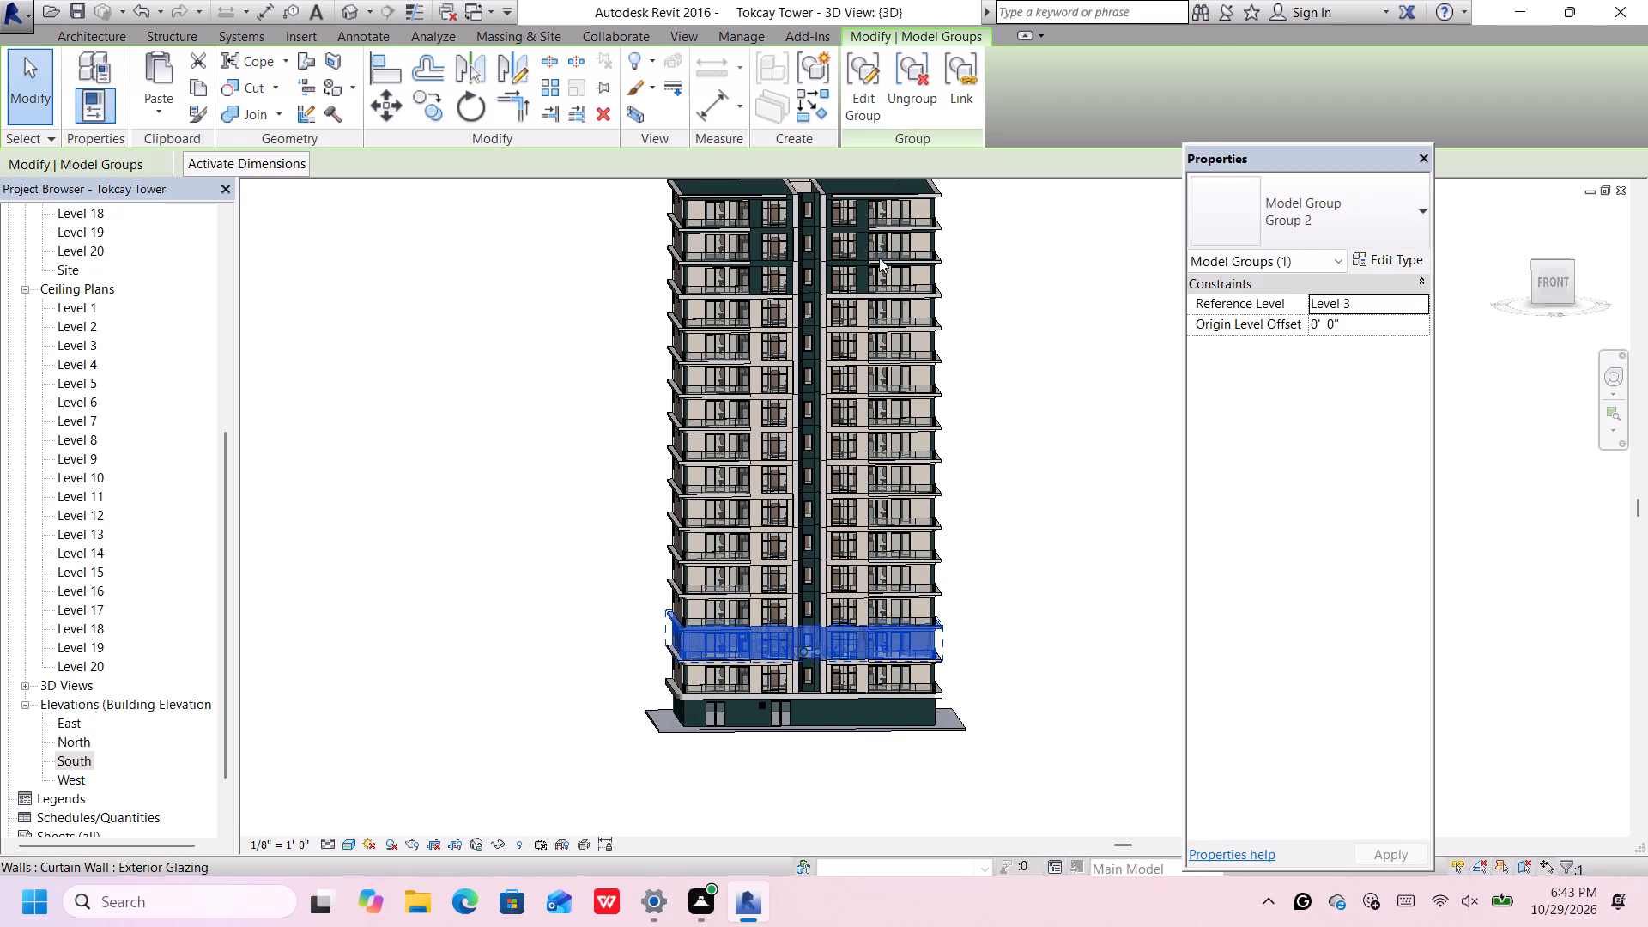
pyautogui.click(916, 106)
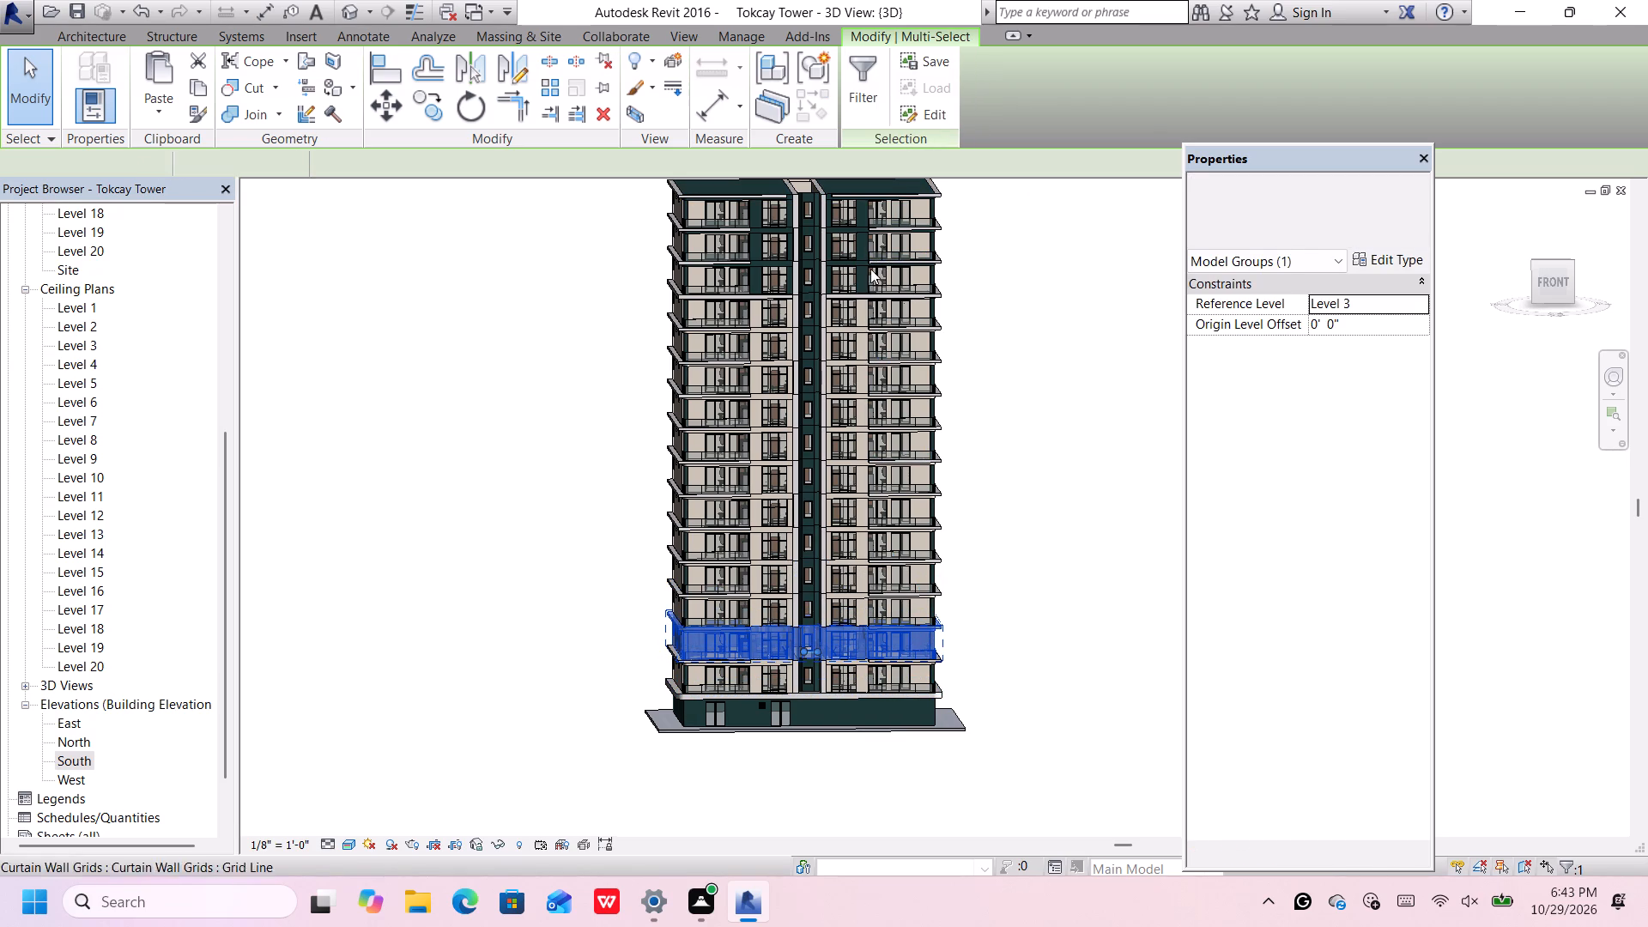
pyautogui.click(897, 679)
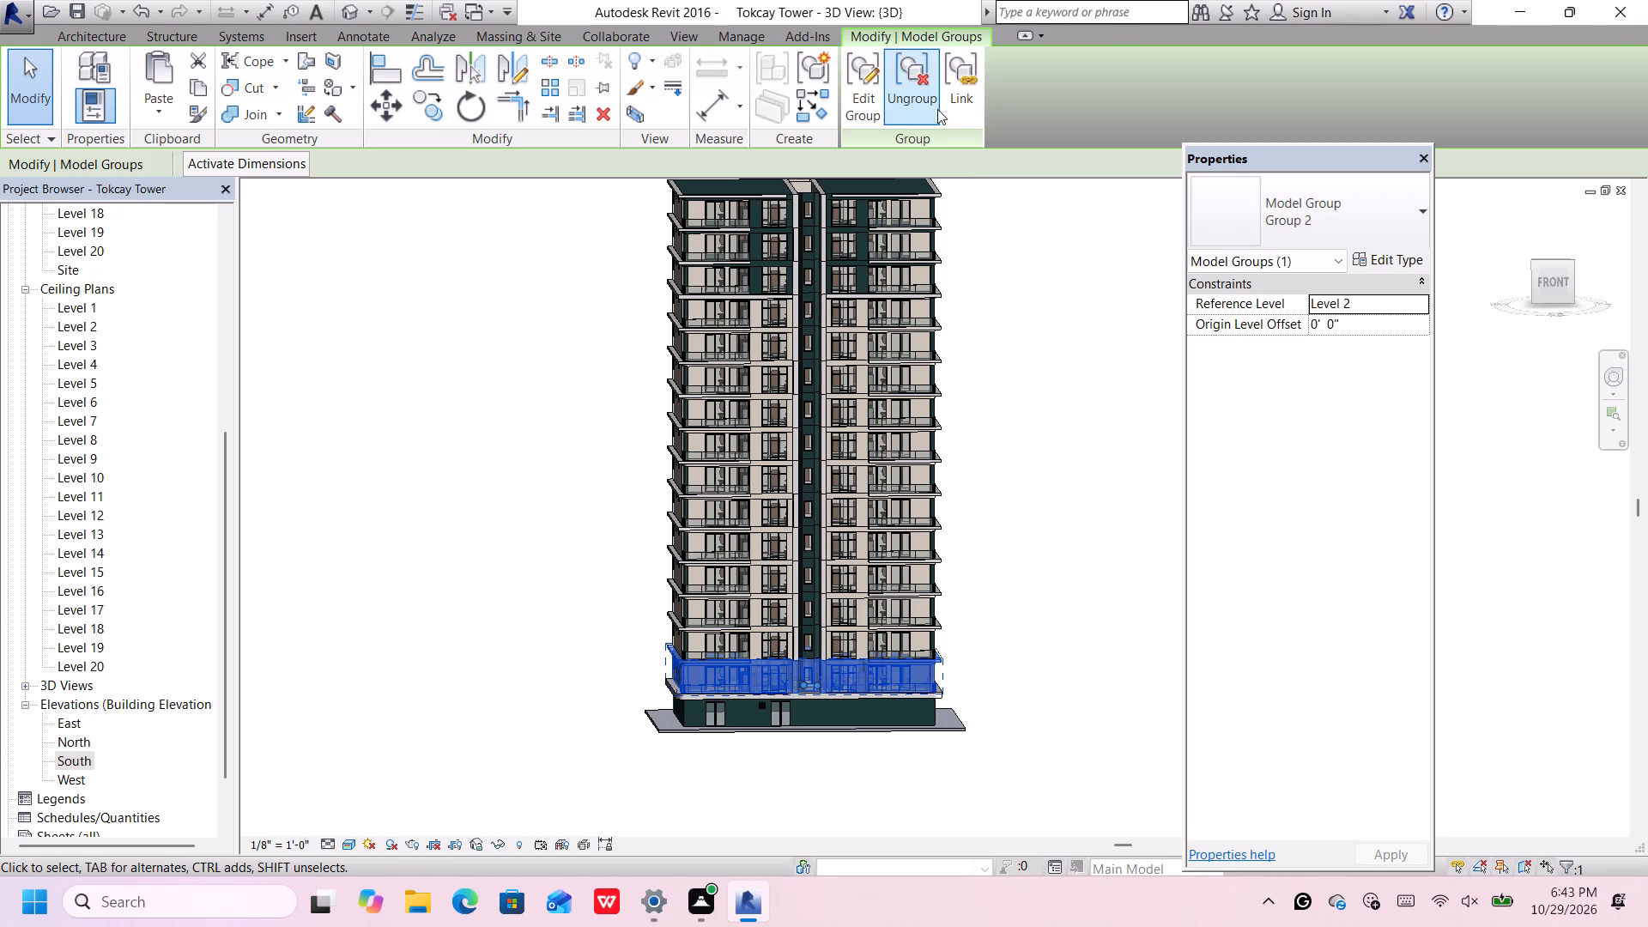
pyautogui.click(923, 96)
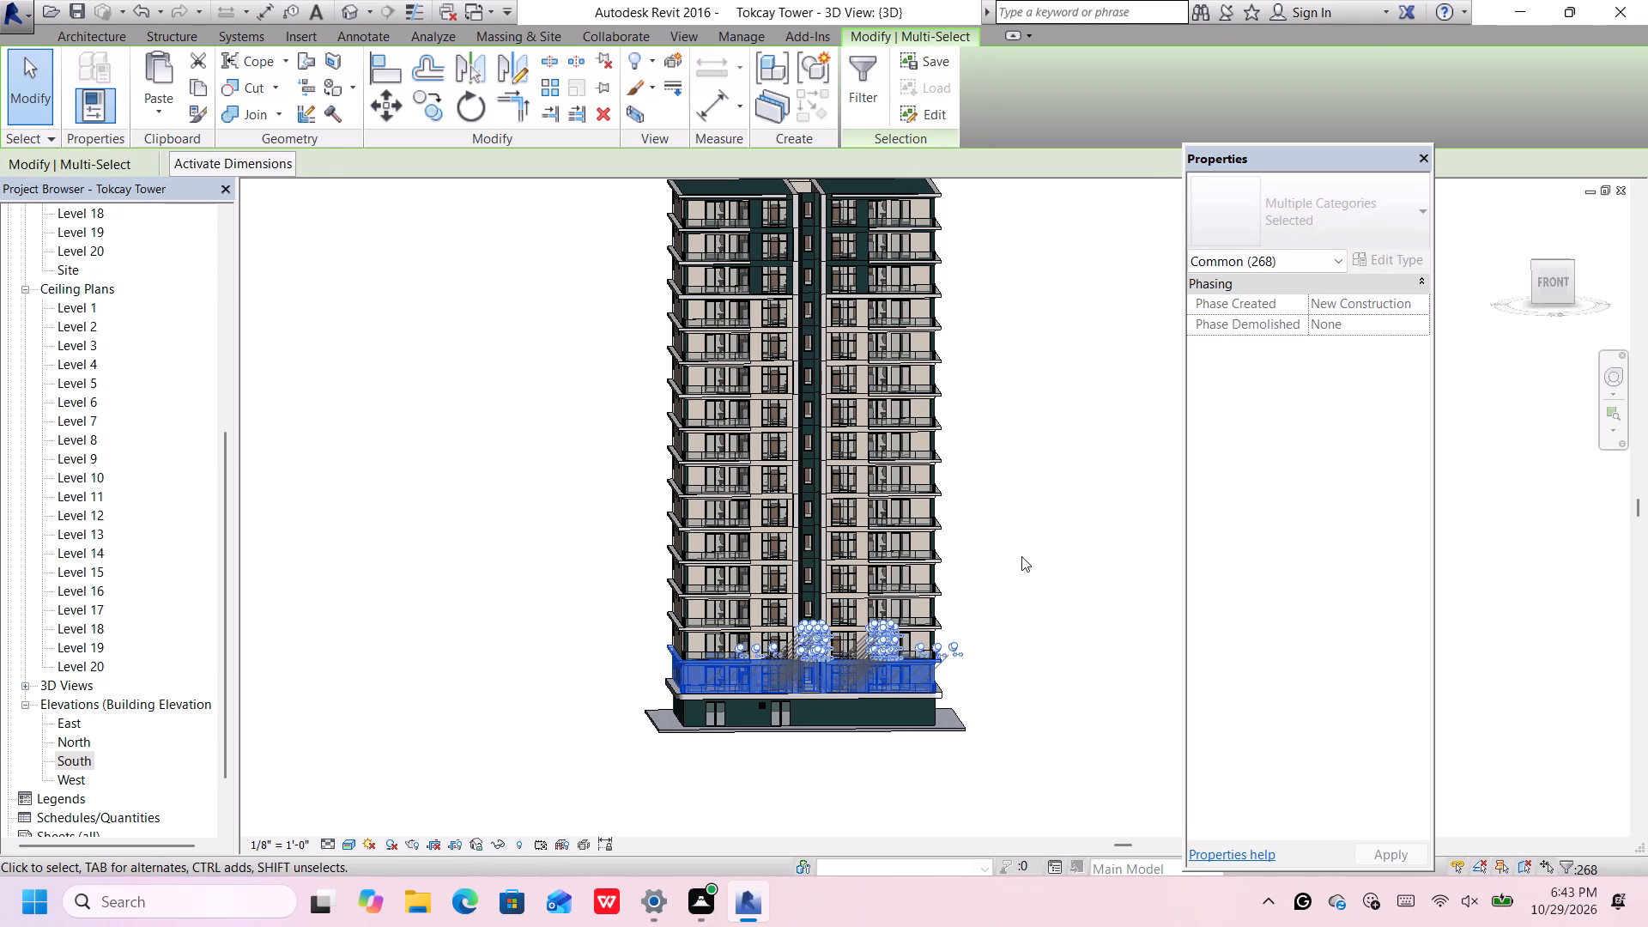
pyautogui.click(1021, 556)
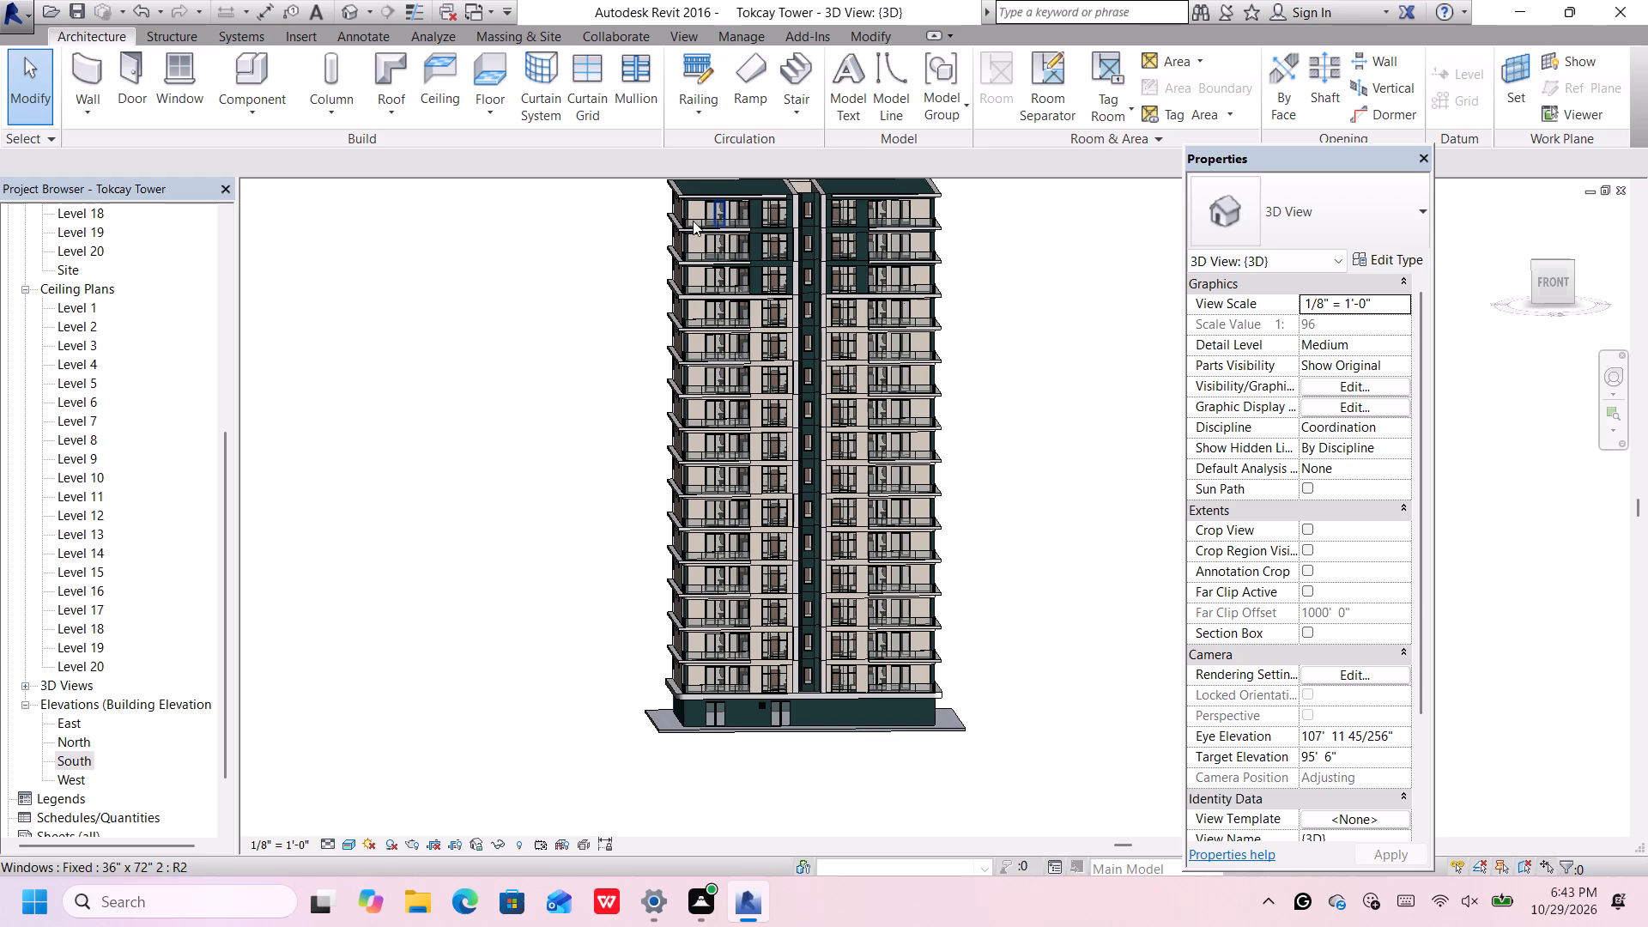
# Examine the tower's front facade in 3D, comparing the green upper floors and roof with the cream floors below.
pyautogui.scroll(3, 651, 263)
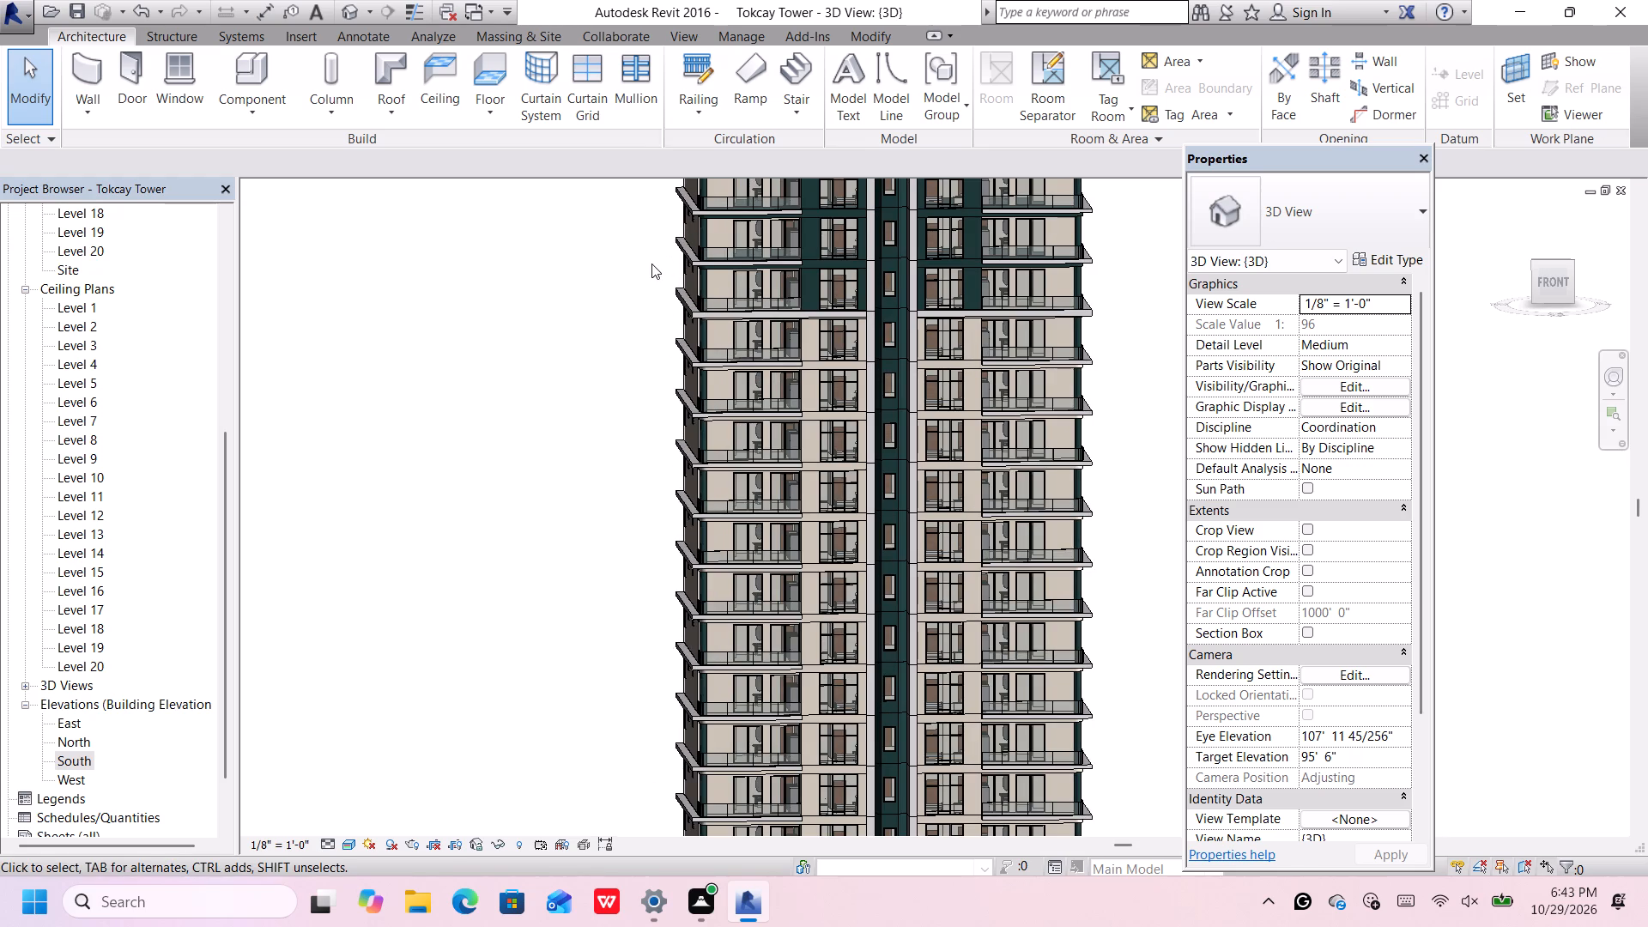
pyautogui.moveTo(651, 264); pyautogui.dragTo(536, 394, button='middle')
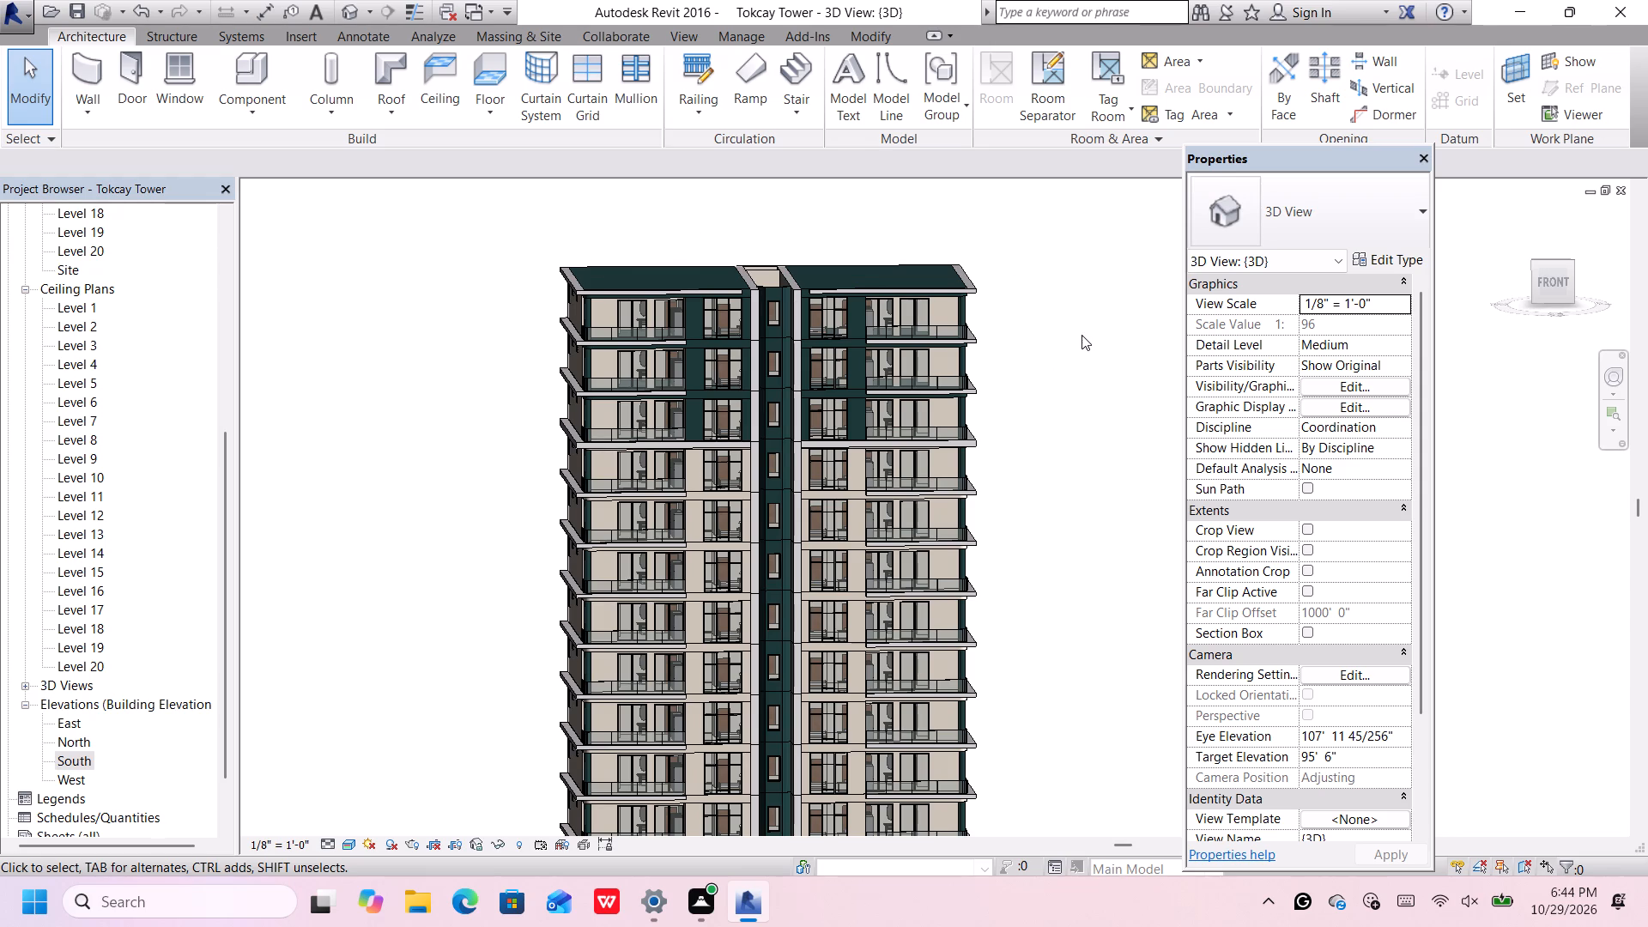
pyautogui.scroll(1, 1083, 343)
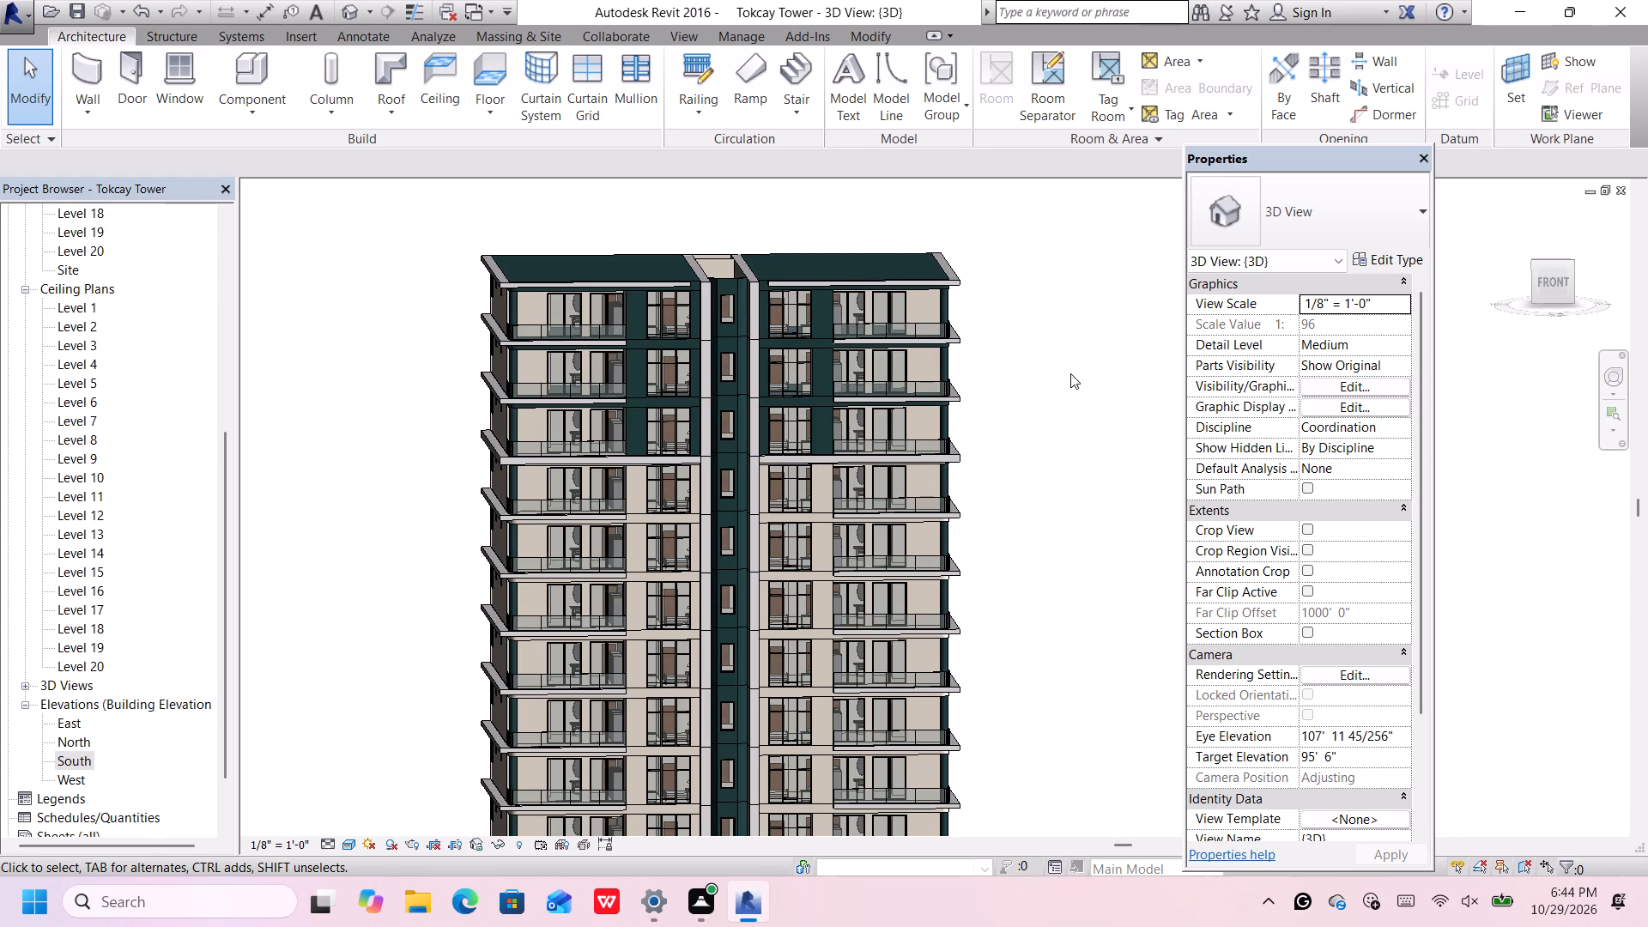
pyautogui.scroll(3, 954, 472)
pyautogui.scroll(-1, 996, 424)
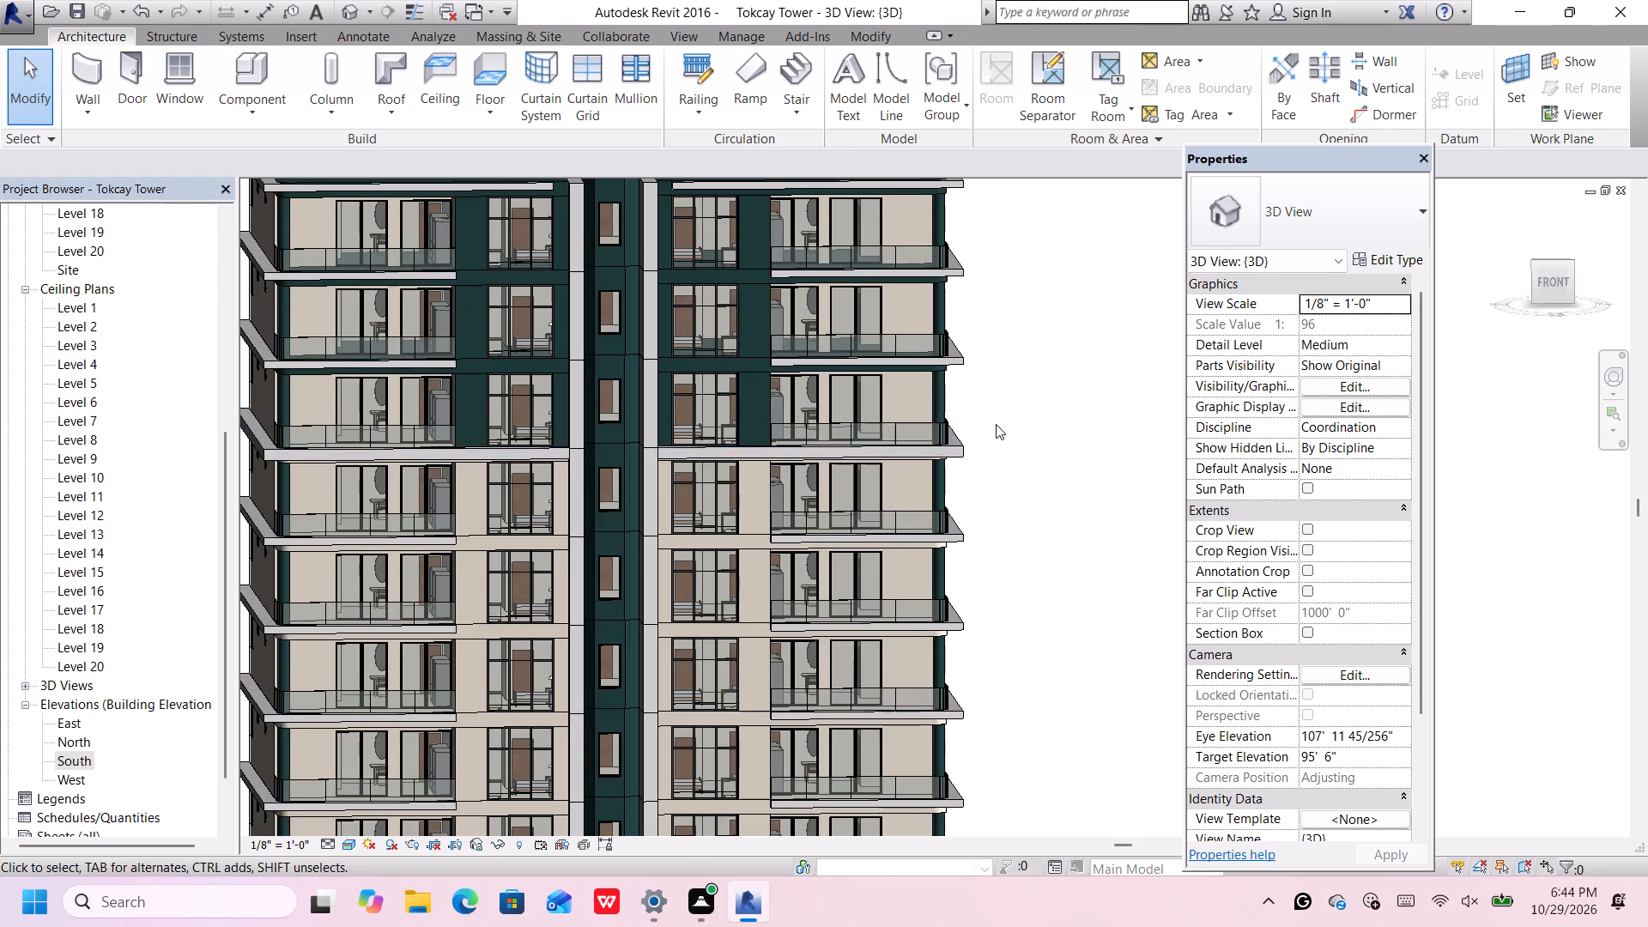
pyautogui.scroll(-2, 996, 424)
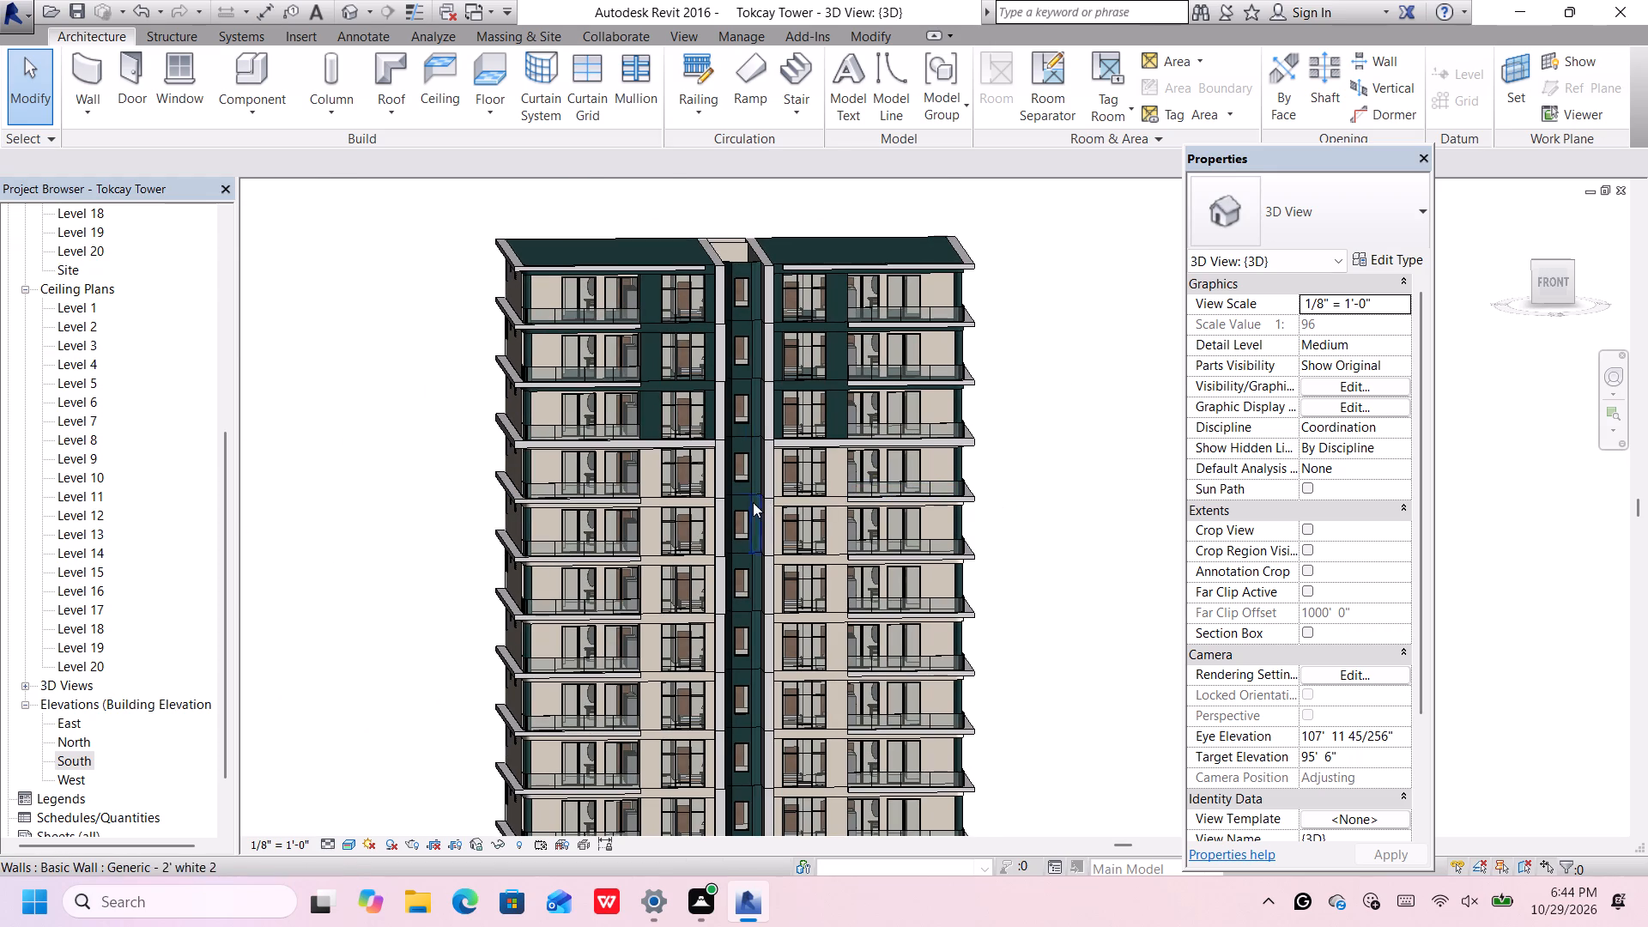
pyautogui.scroll(4, 836, 471)
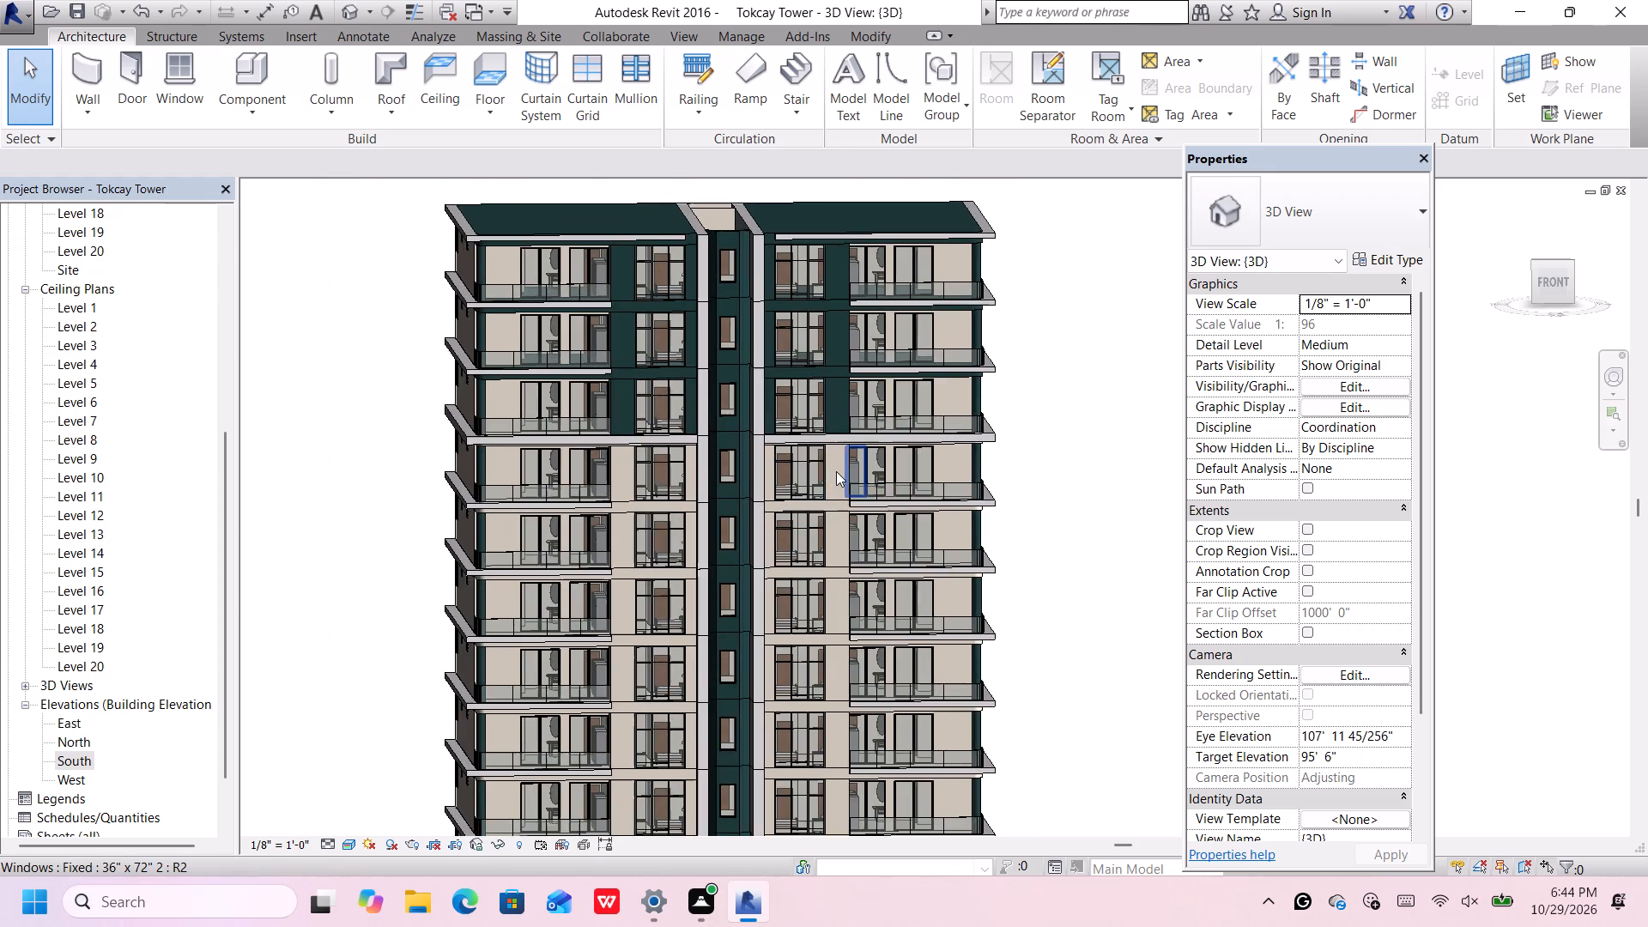
pyautogui.scroll(1, 836, 471)
pyautogui.scroll(-4, 836, 471)
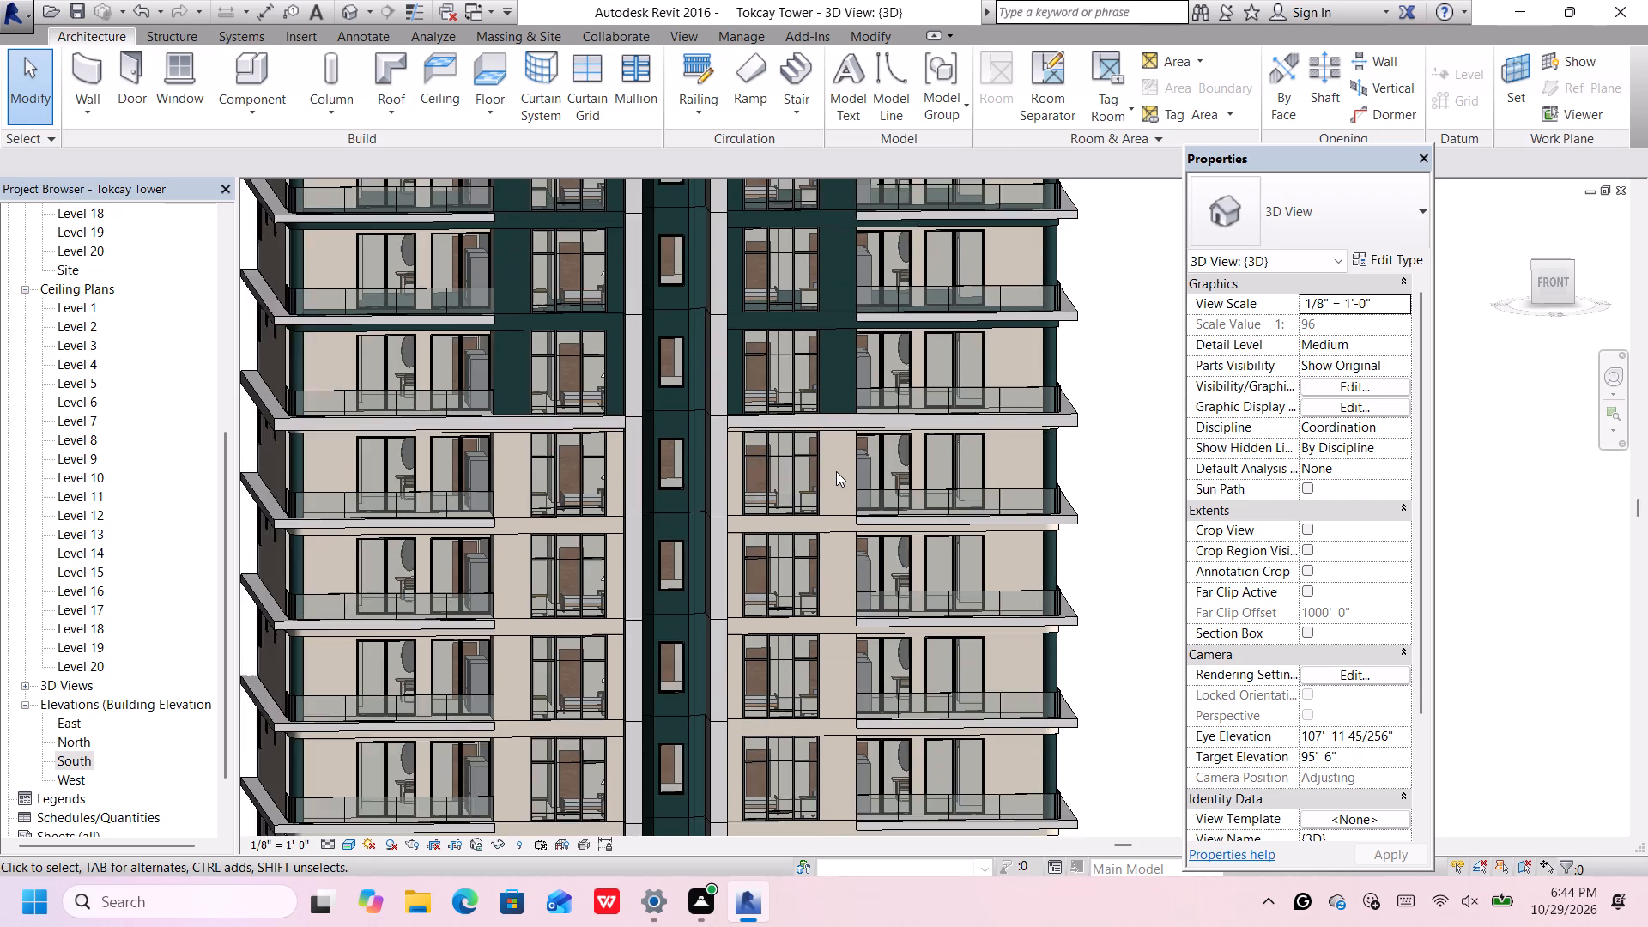
pyautogui.scroll(-10, 836, 471)
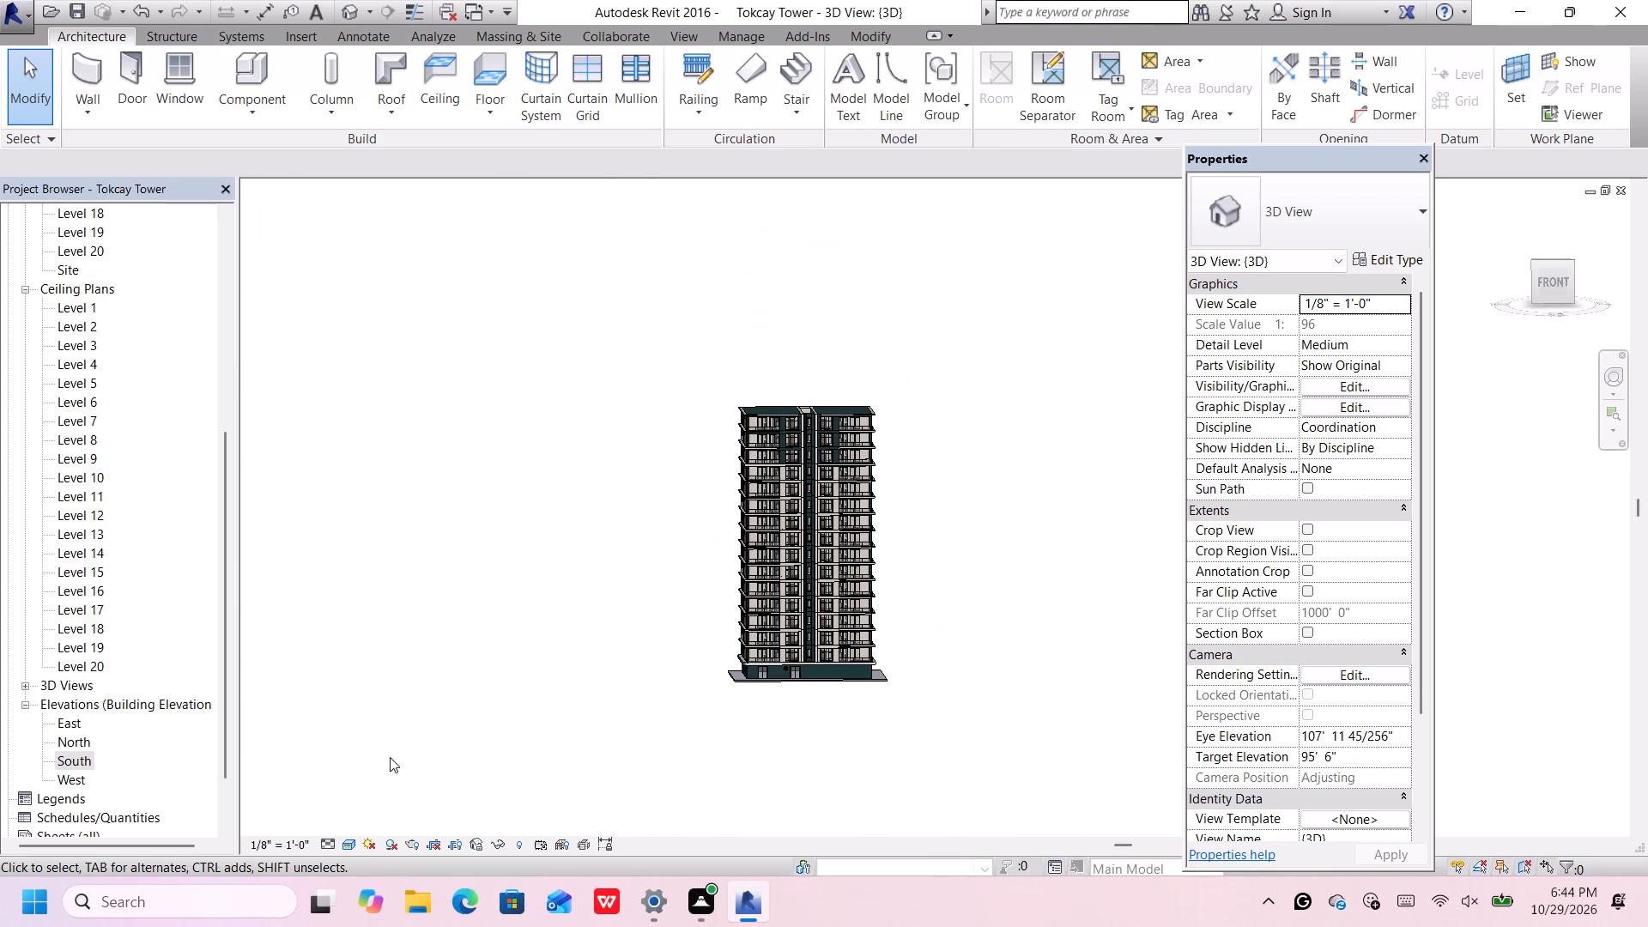
# Open the South building elevation and bring the tower's top floors and upper level lines into view.
pyautogui.scroll(-5, 142, 737)
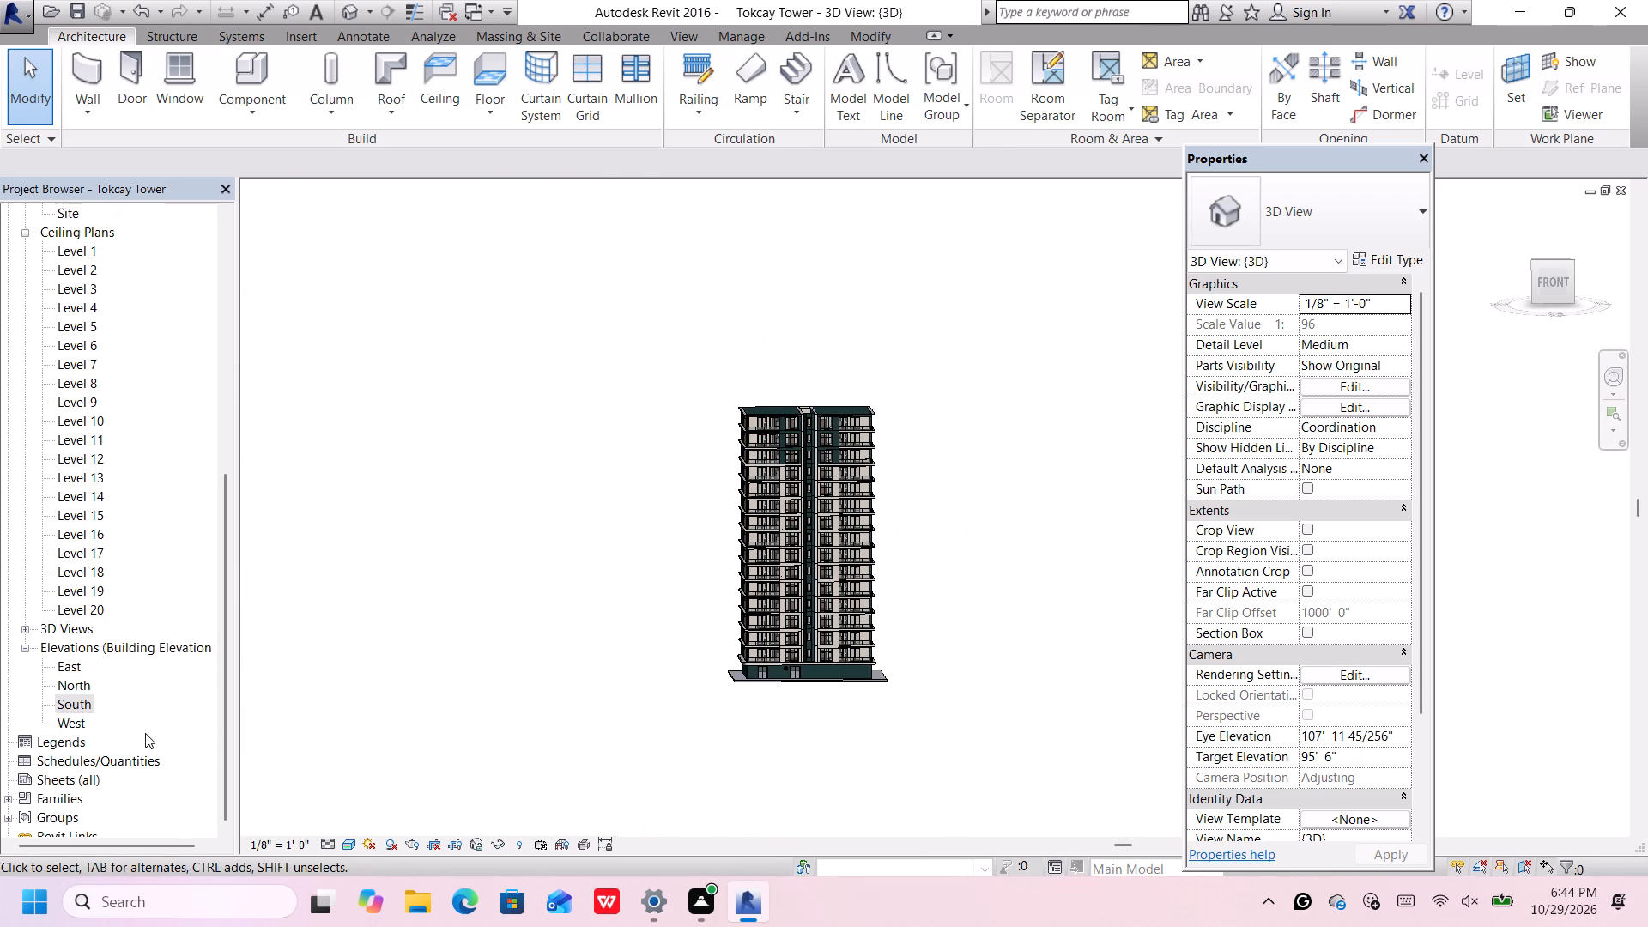
pyautogui.doubleClick(53, 682)
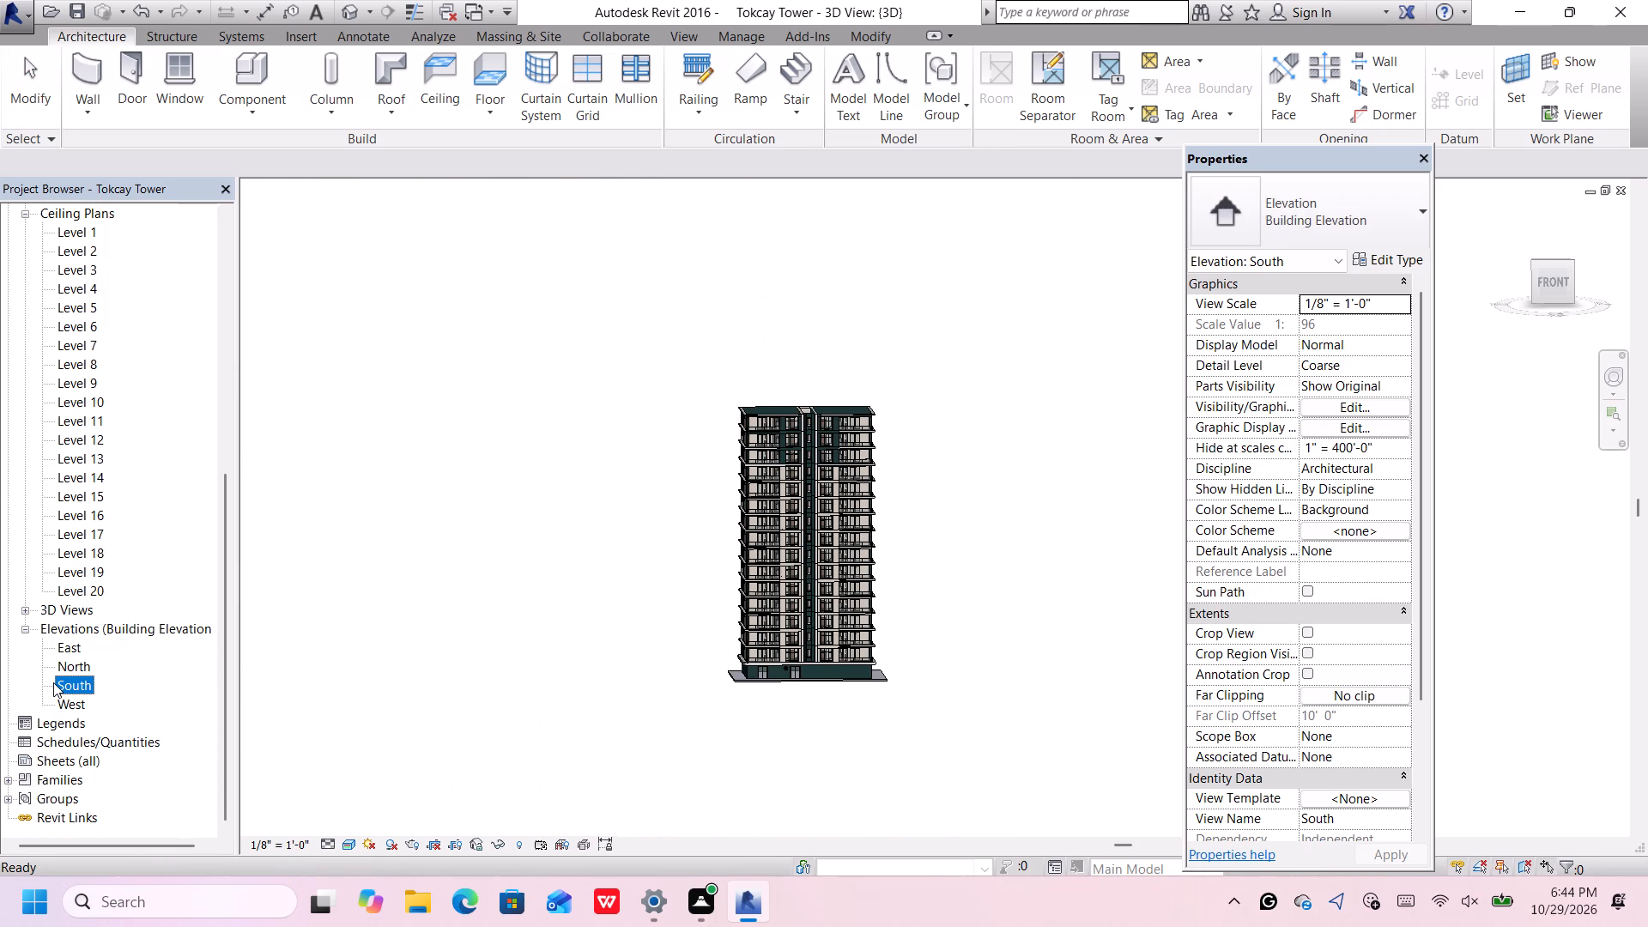
pyautogui.doubleClick(61, 681)
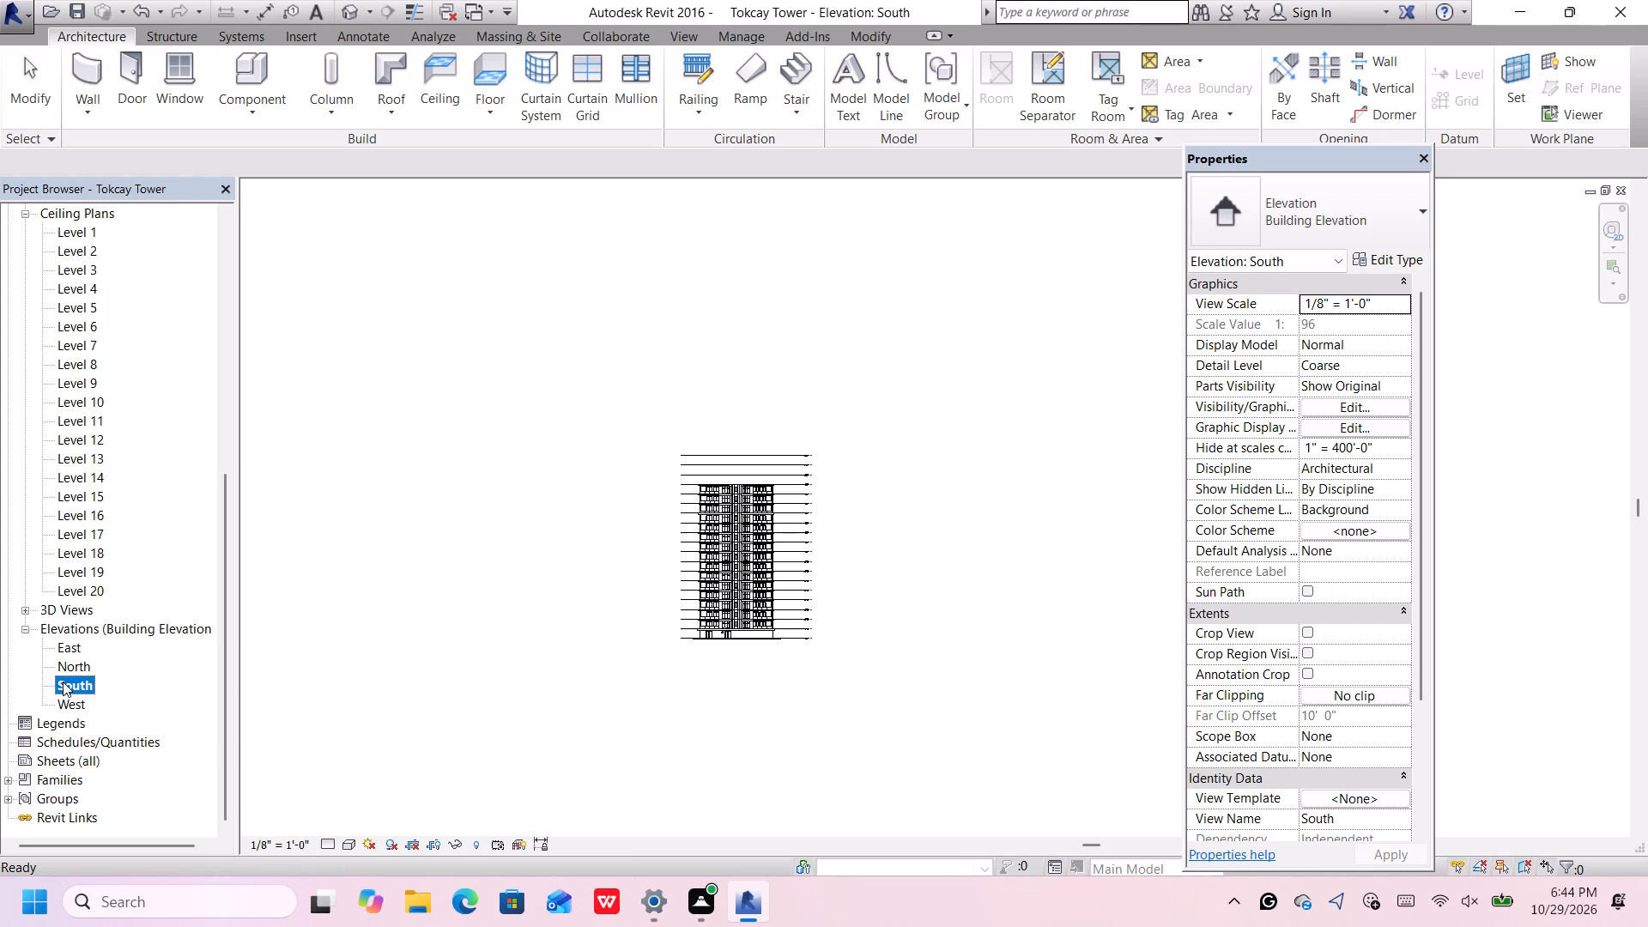
pyautogui.scroll(6, 754, 460)
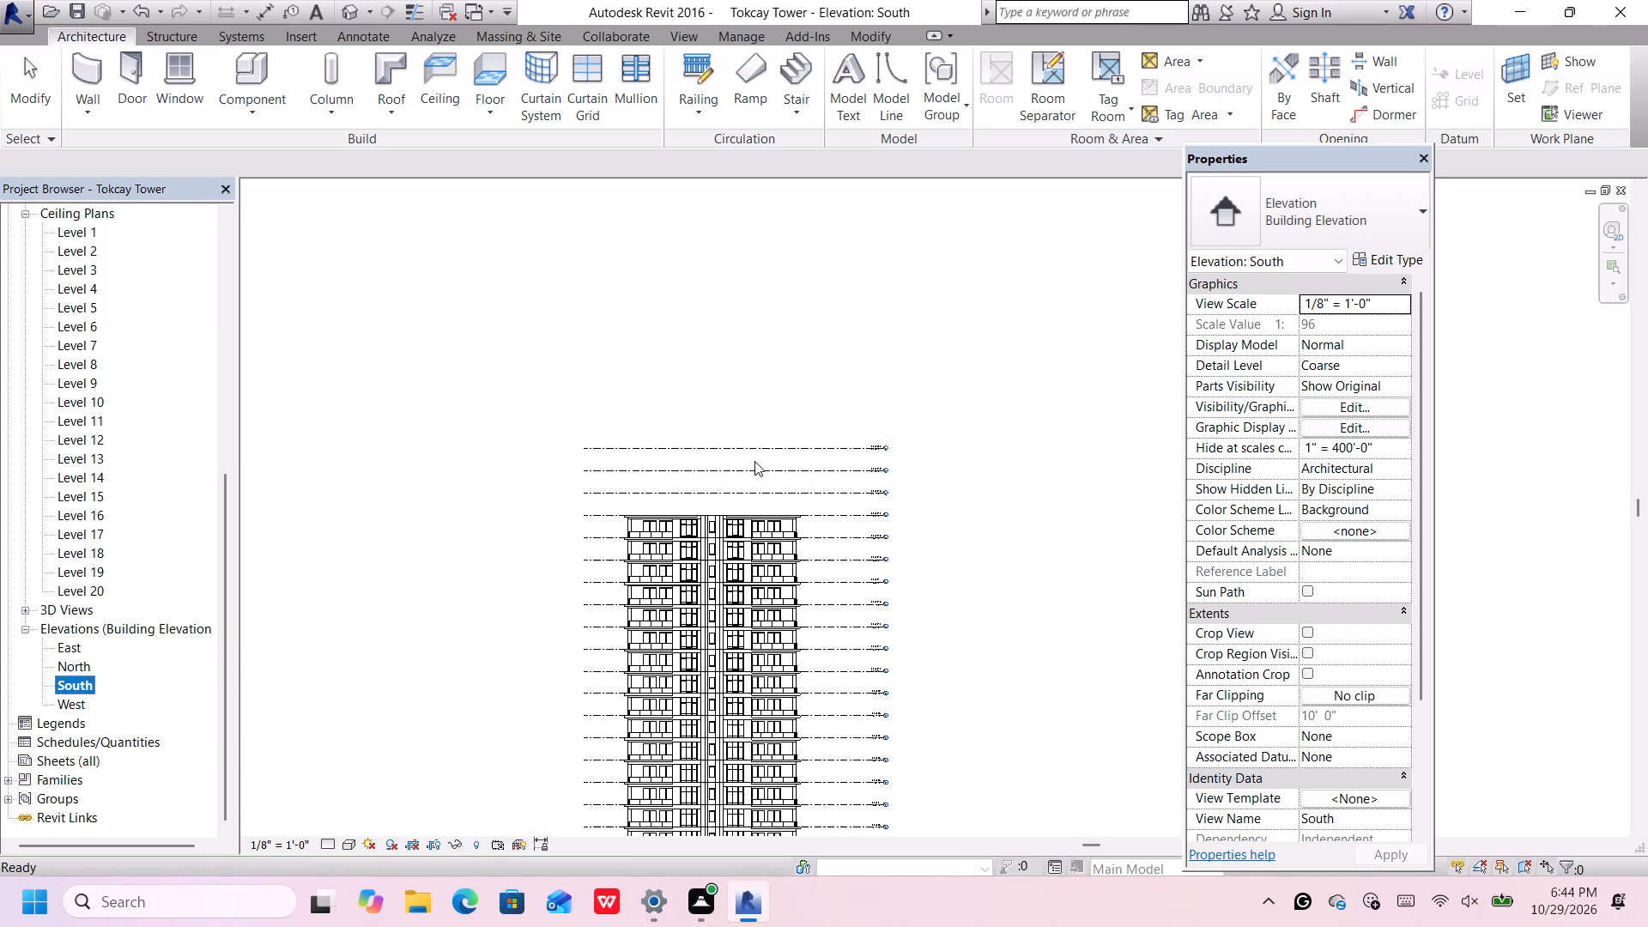
# Switch the South elevation to a coloured visual style that shows the facade's green and cream finishes.
pyautogui.scroll(-4, 754, 463)
pyautogui.scroll(1, 772, 548)
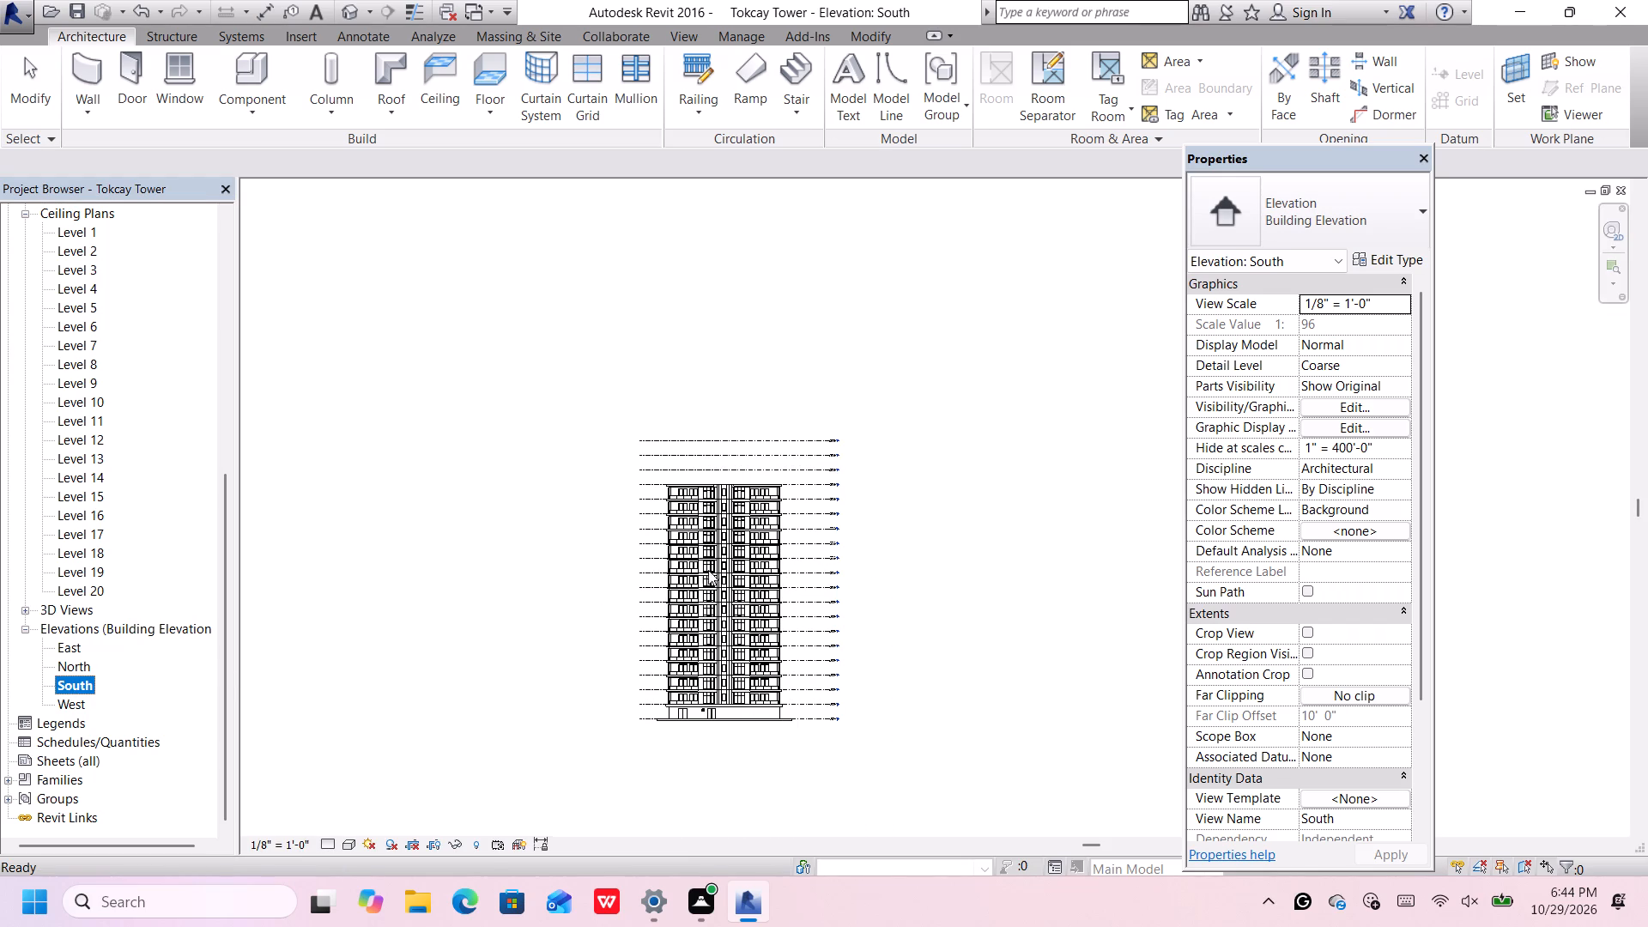
pyautogui.scroll(4, 735, 612)
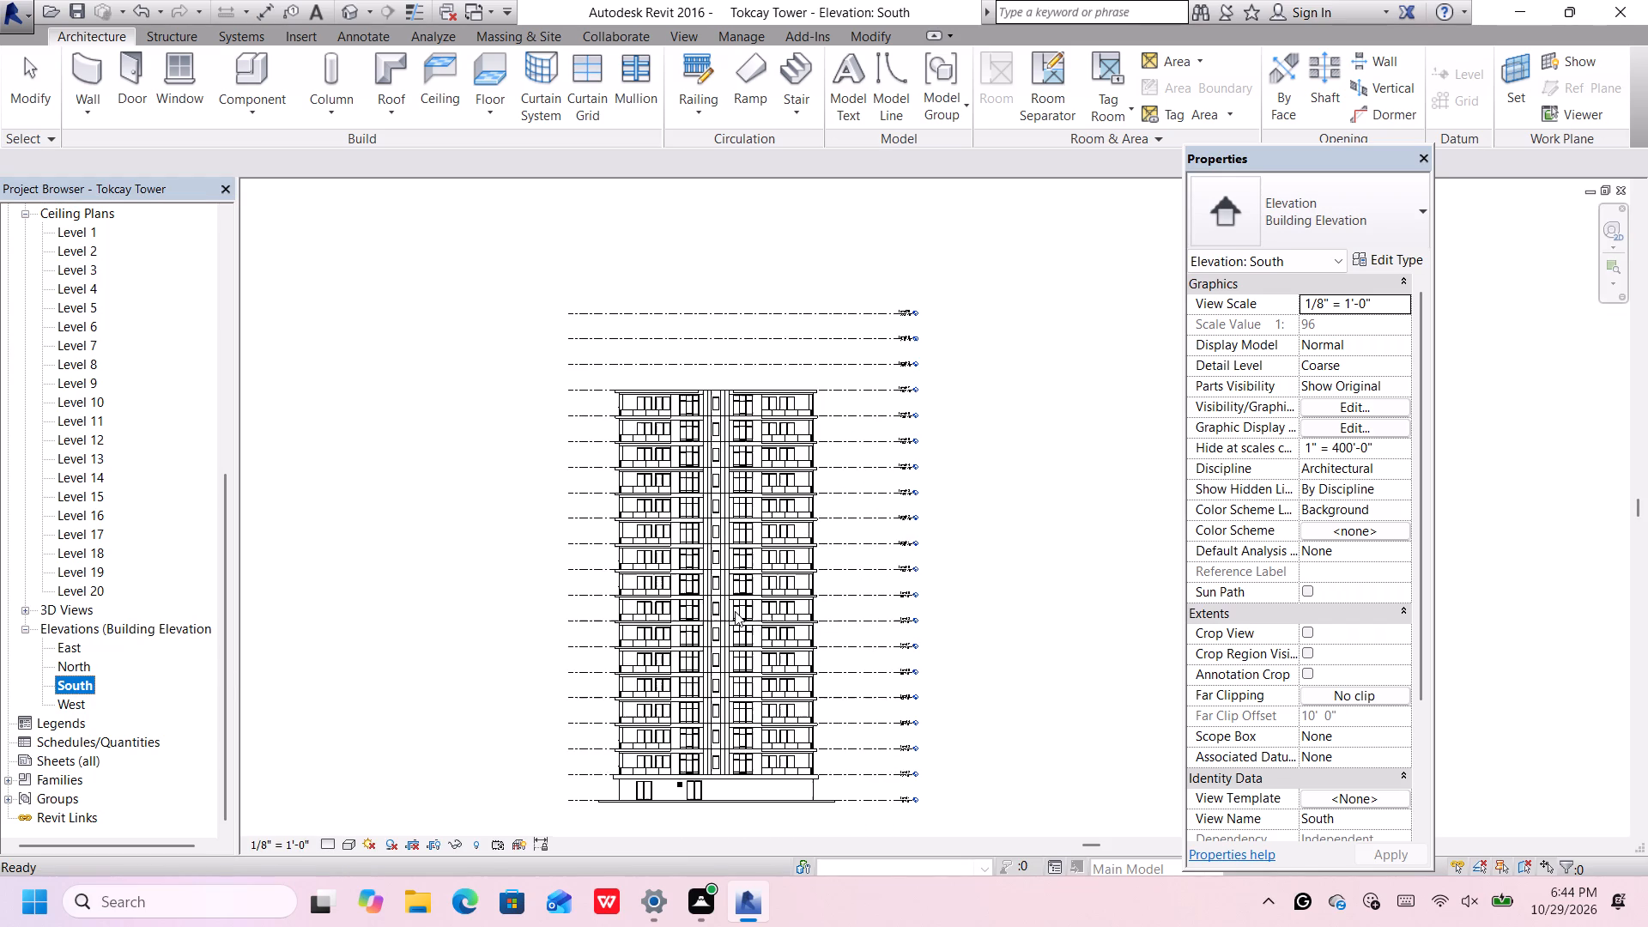
pyautogui.scroll(4, 743, 582)
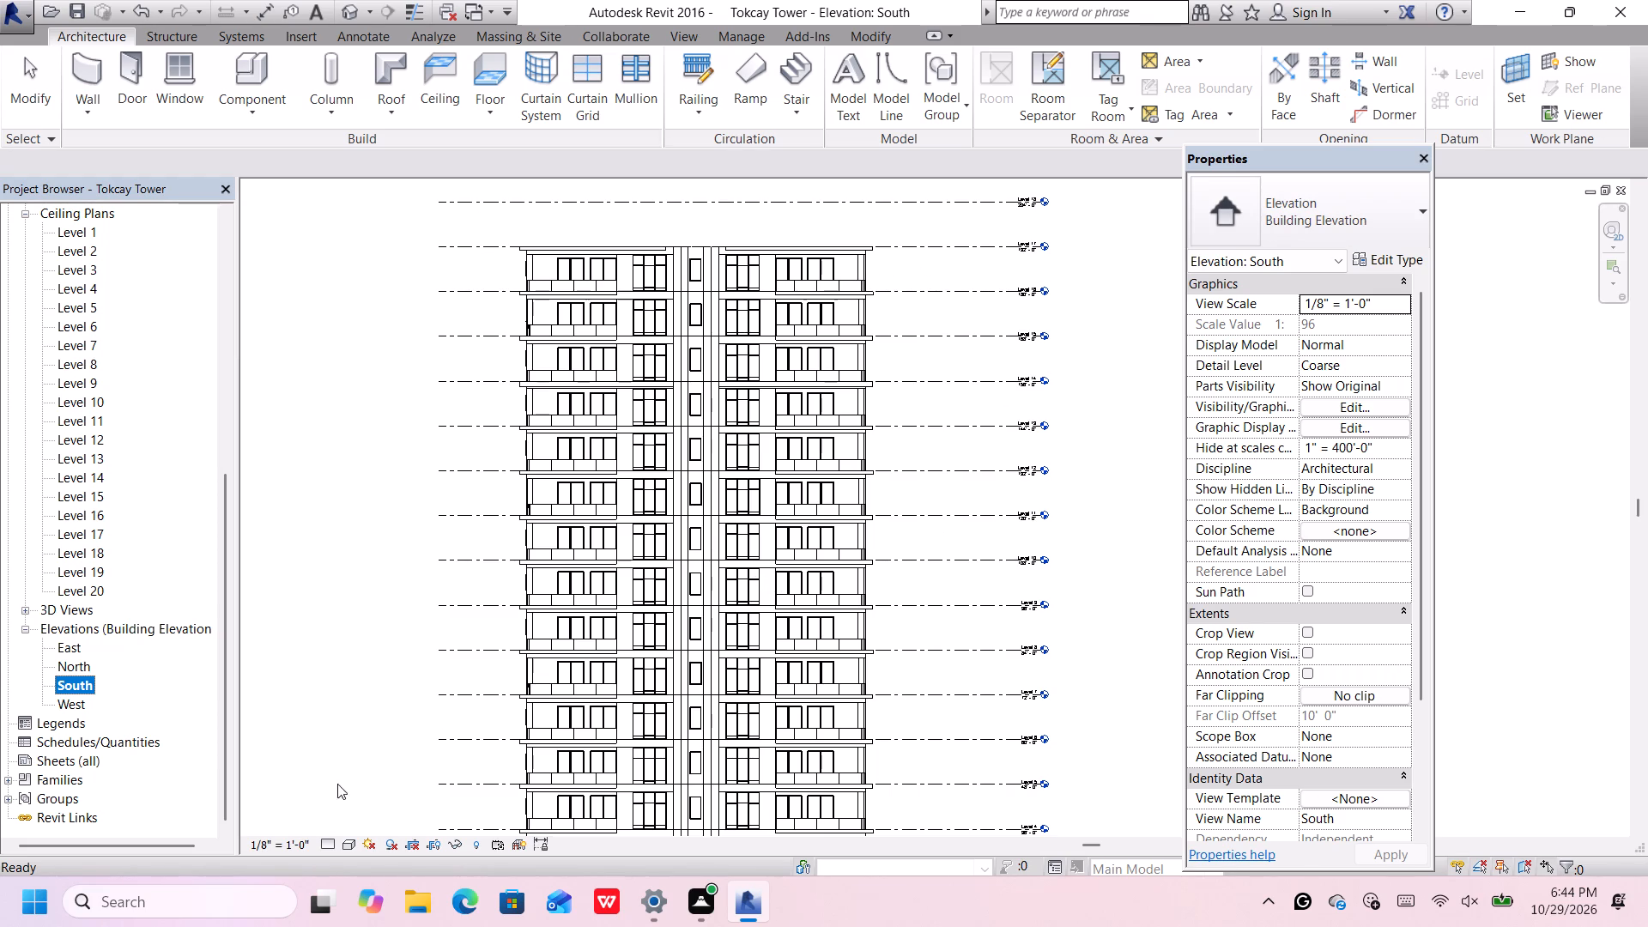
pyautogui.click(342, 851)
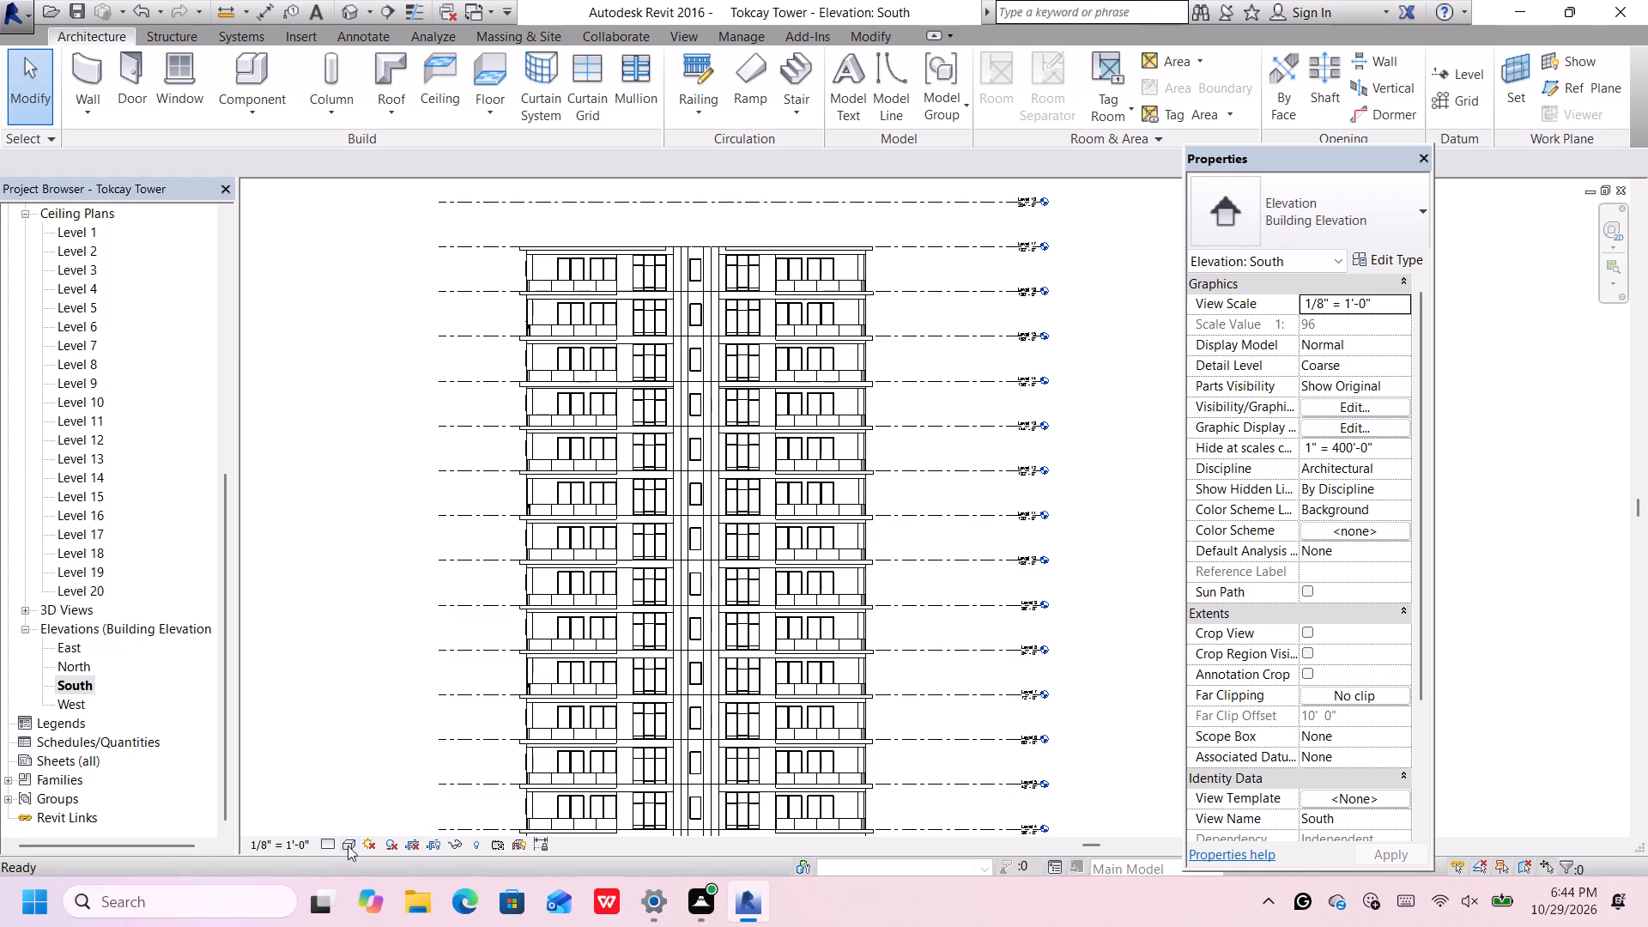
pyautogui.click(349, 845)
pyautogui.click(374, 801)
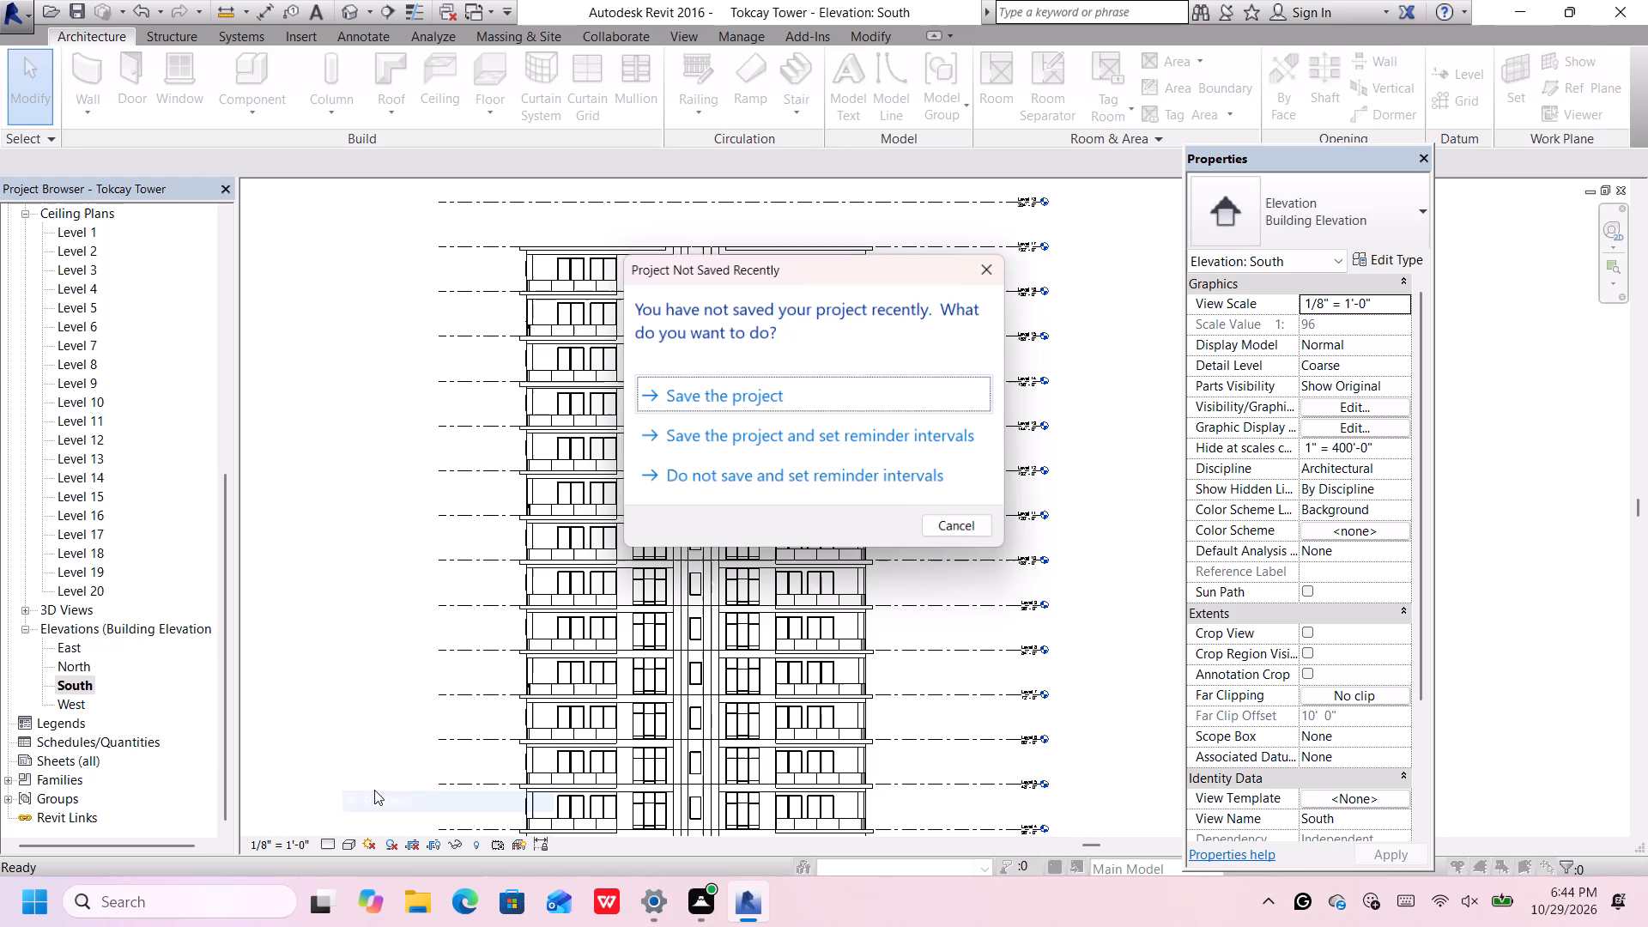
# Save the project.
pyautogui.click(803, 390)
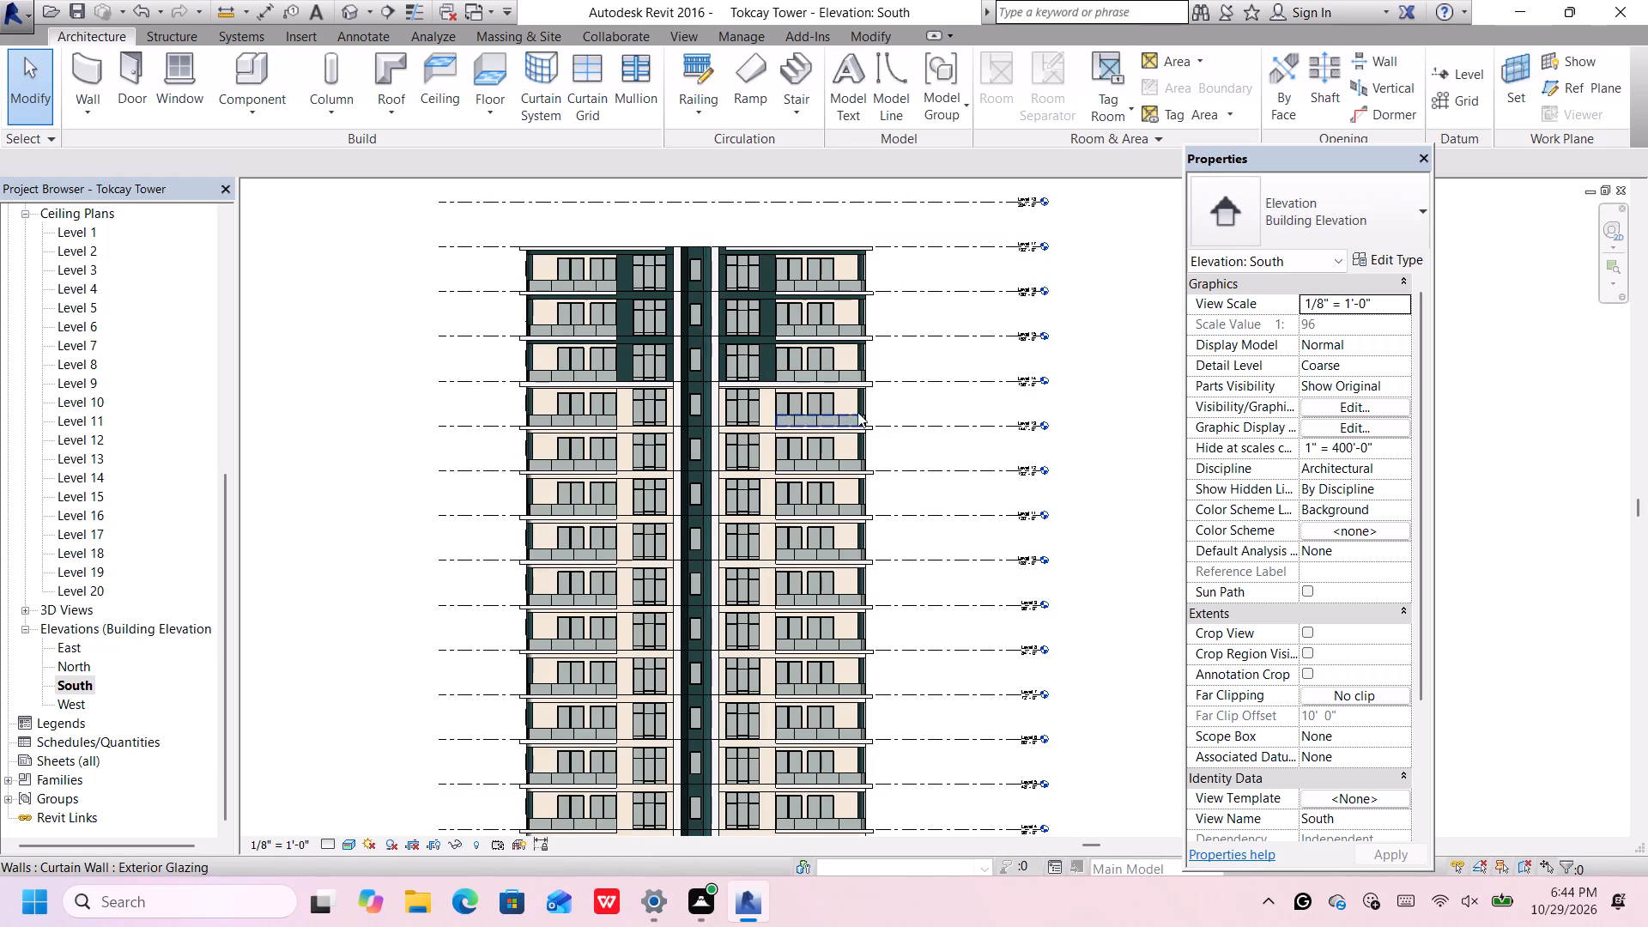
# Examine the South facade up close where the green upper floors meet the cream floors.
pyautogui.scroll(5, 884, 402)
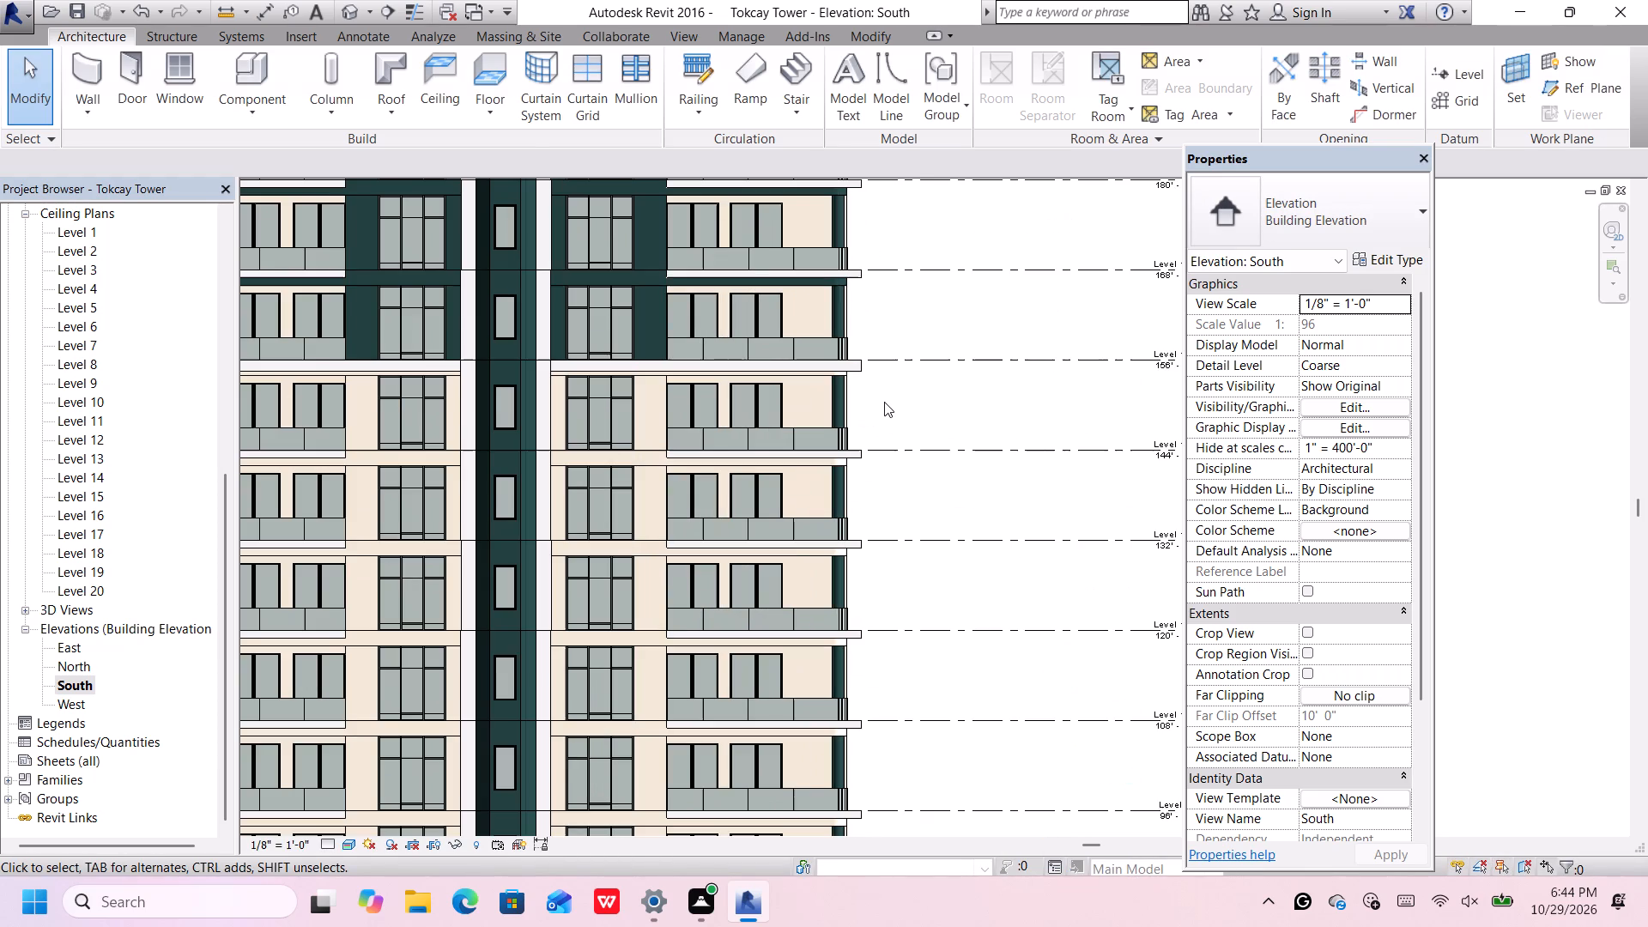
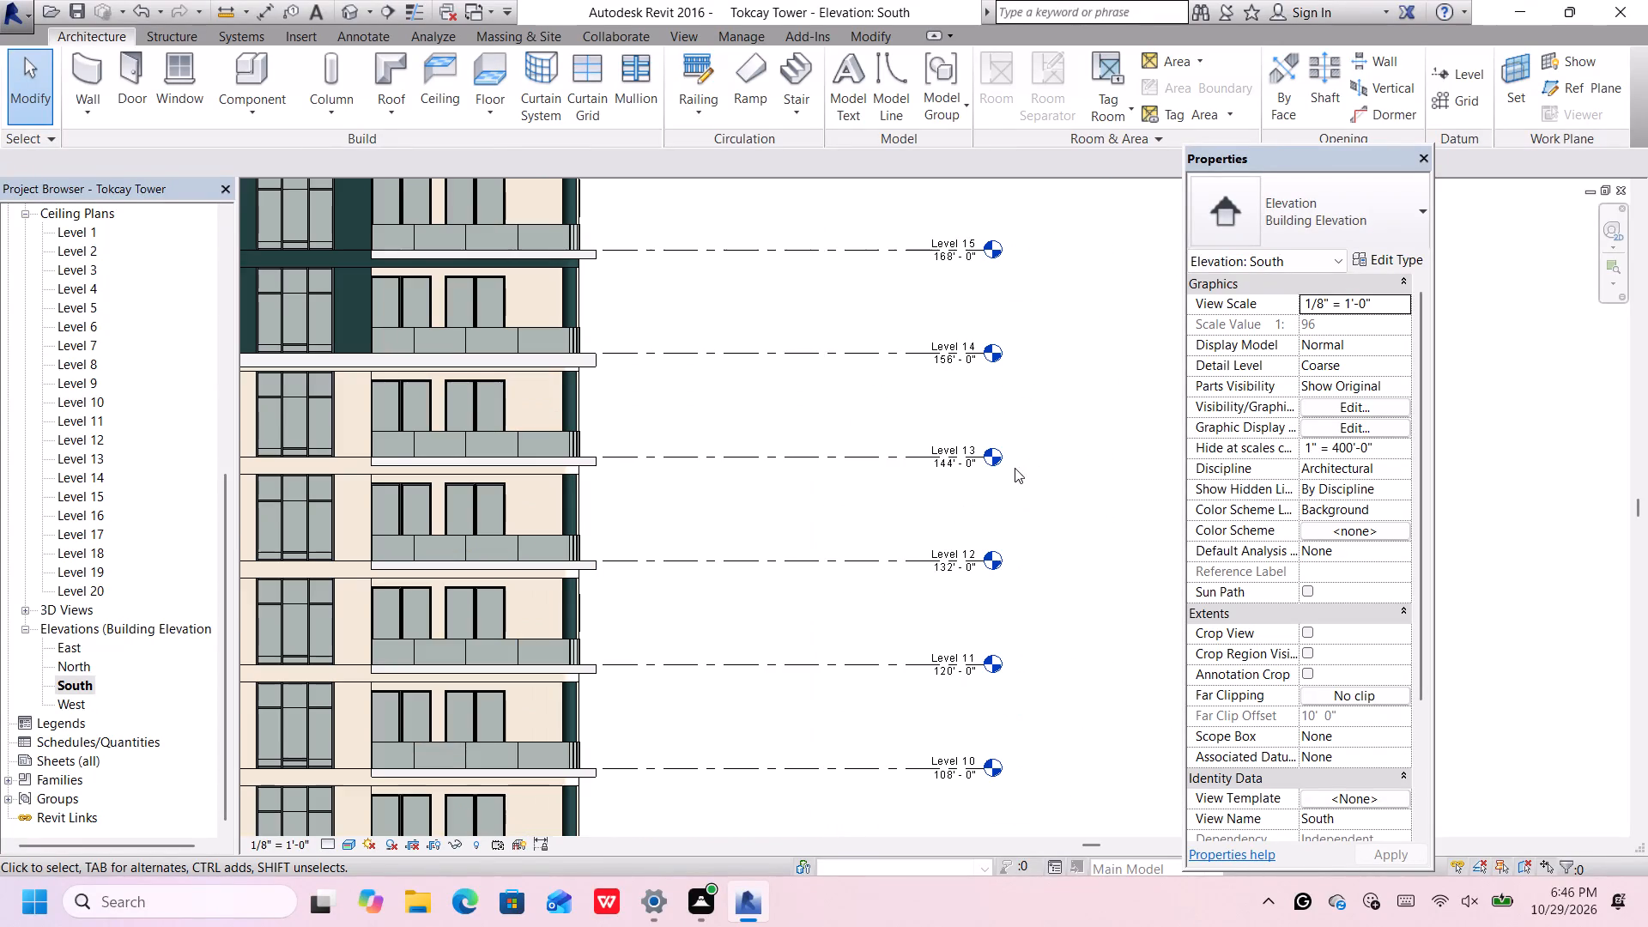
# Examine the South facade around Levels 9 to 16, comparing the floor-edge bands beside the central core.
pyautogui.scroll(-1, 941, 478)
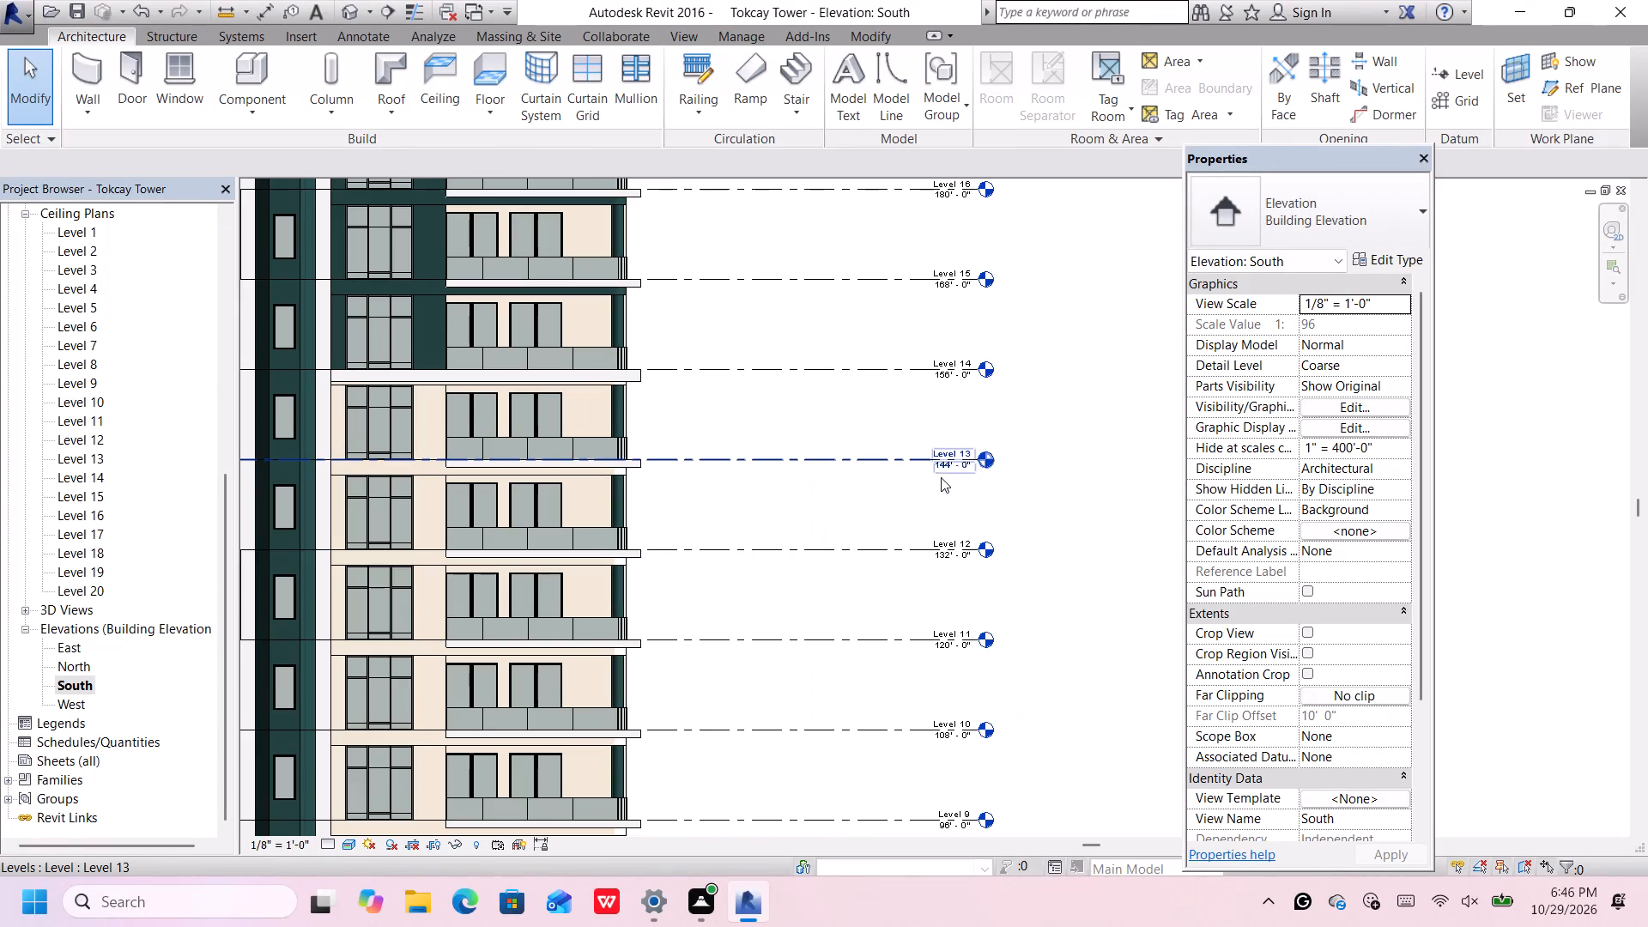
pyautogui.scroll(2, 941, 548)
pyautogui.scroll(-3, 941, 550)
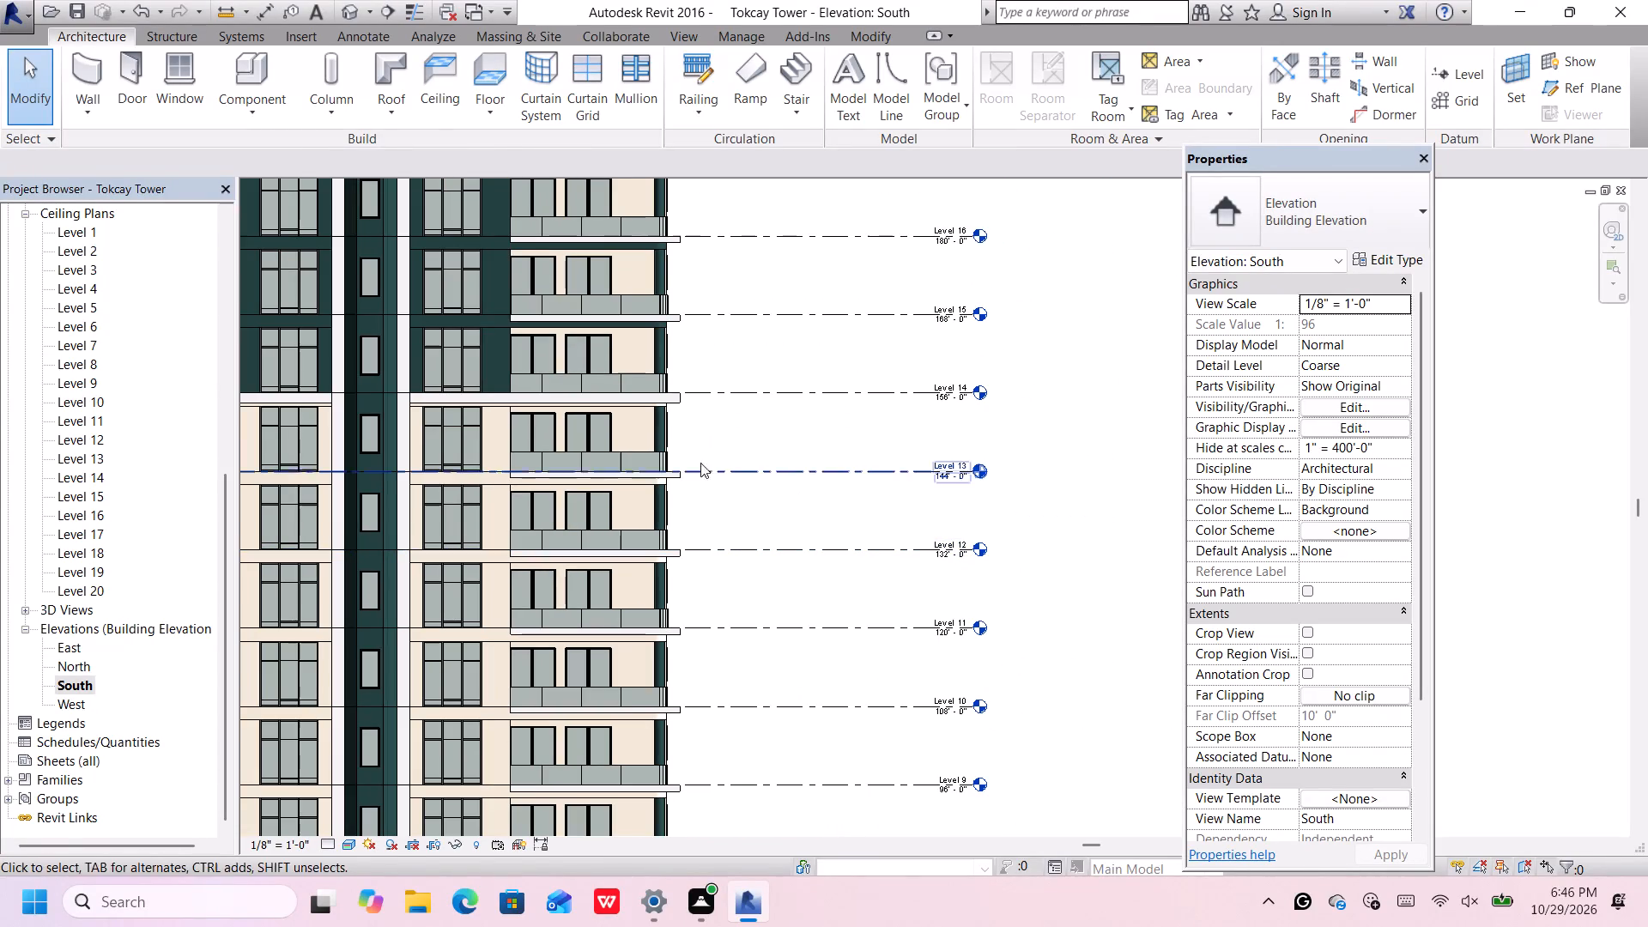
pyautogui.scroll(1, 371, 463)
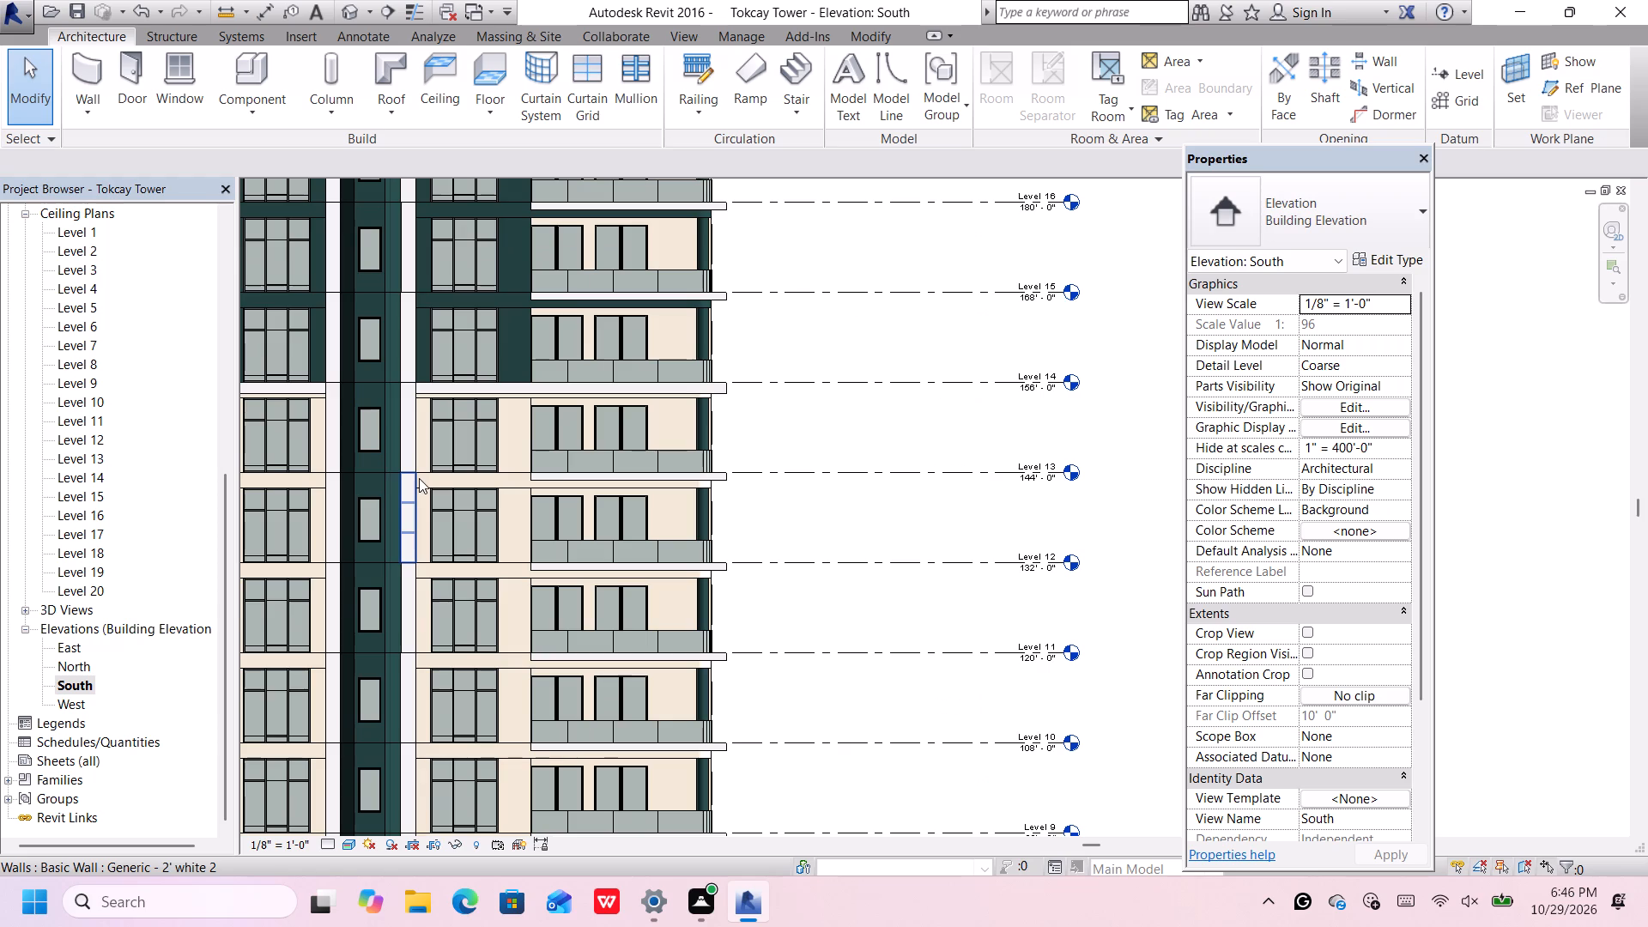
pyautogui.scroll(1, 420, 477)
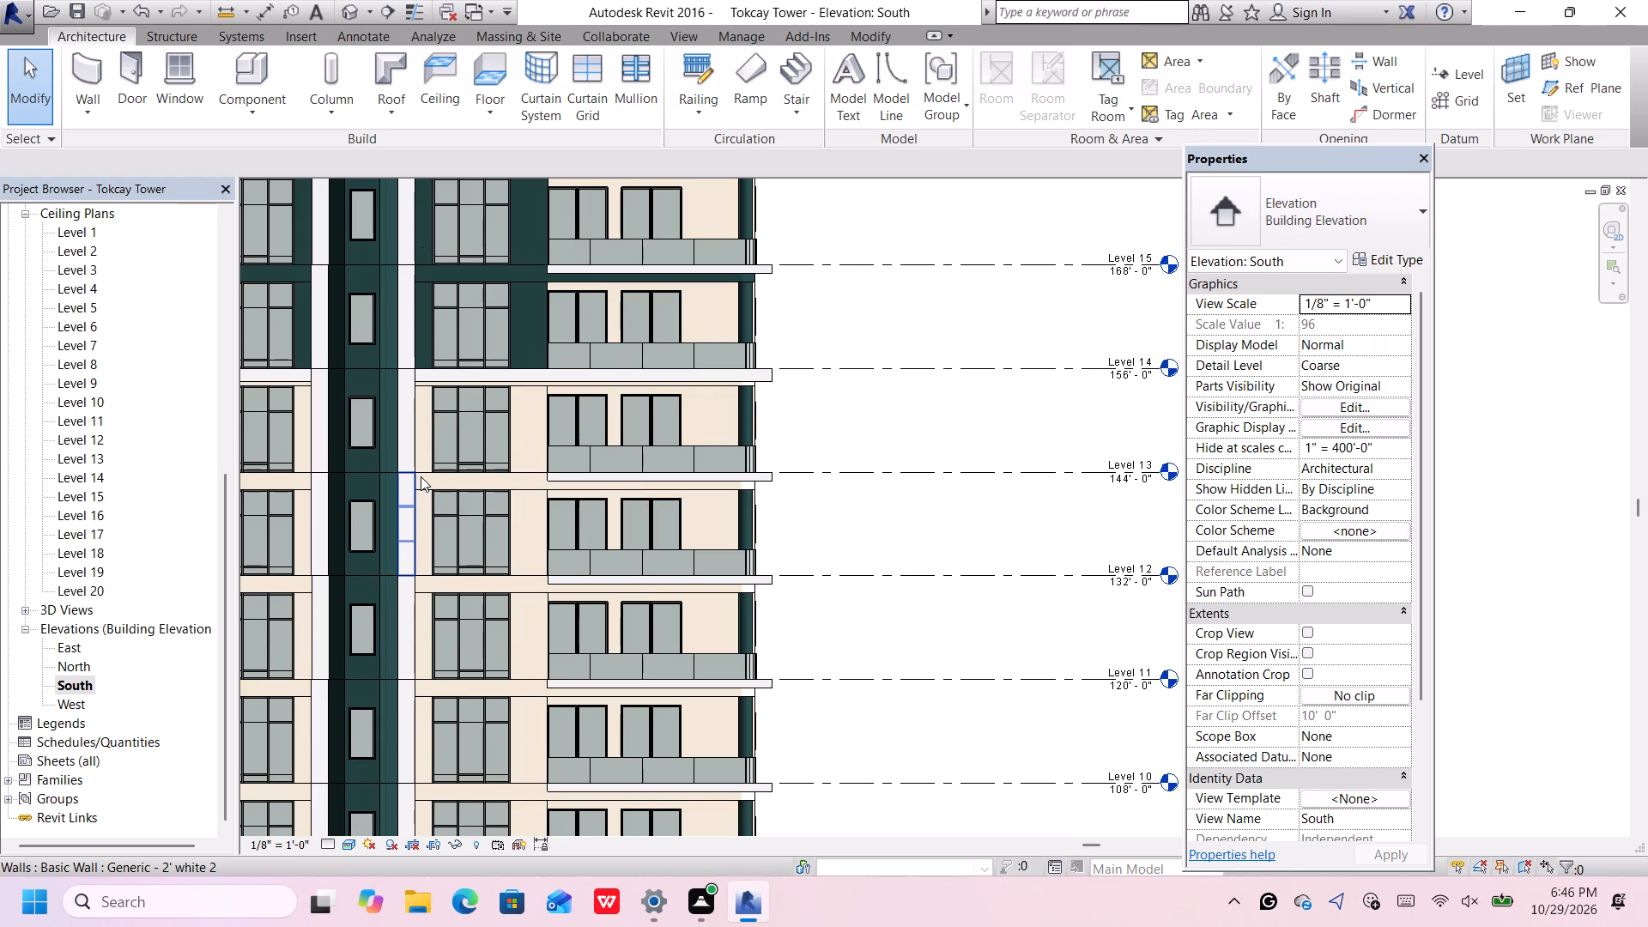
pyautogui.scroll(-2, 426, 479)
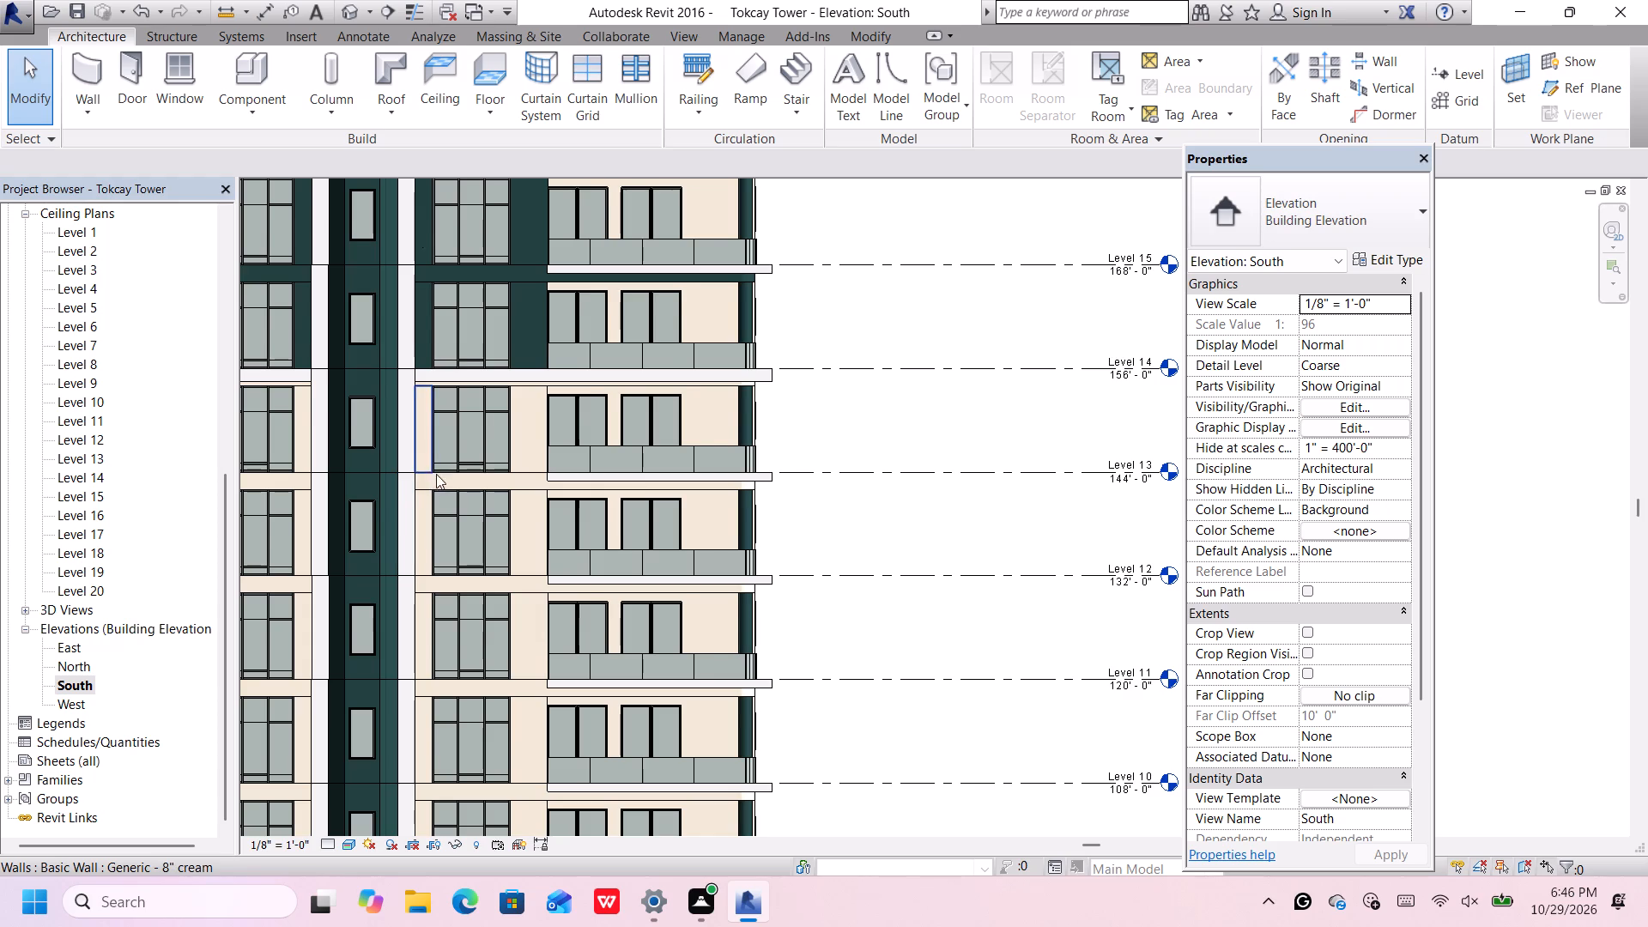
pyautogui.scroll(-1, 436, 474)
pyautogui.moveTo(700, 451); pyautogui.dragTo(893, 438, button='middle')
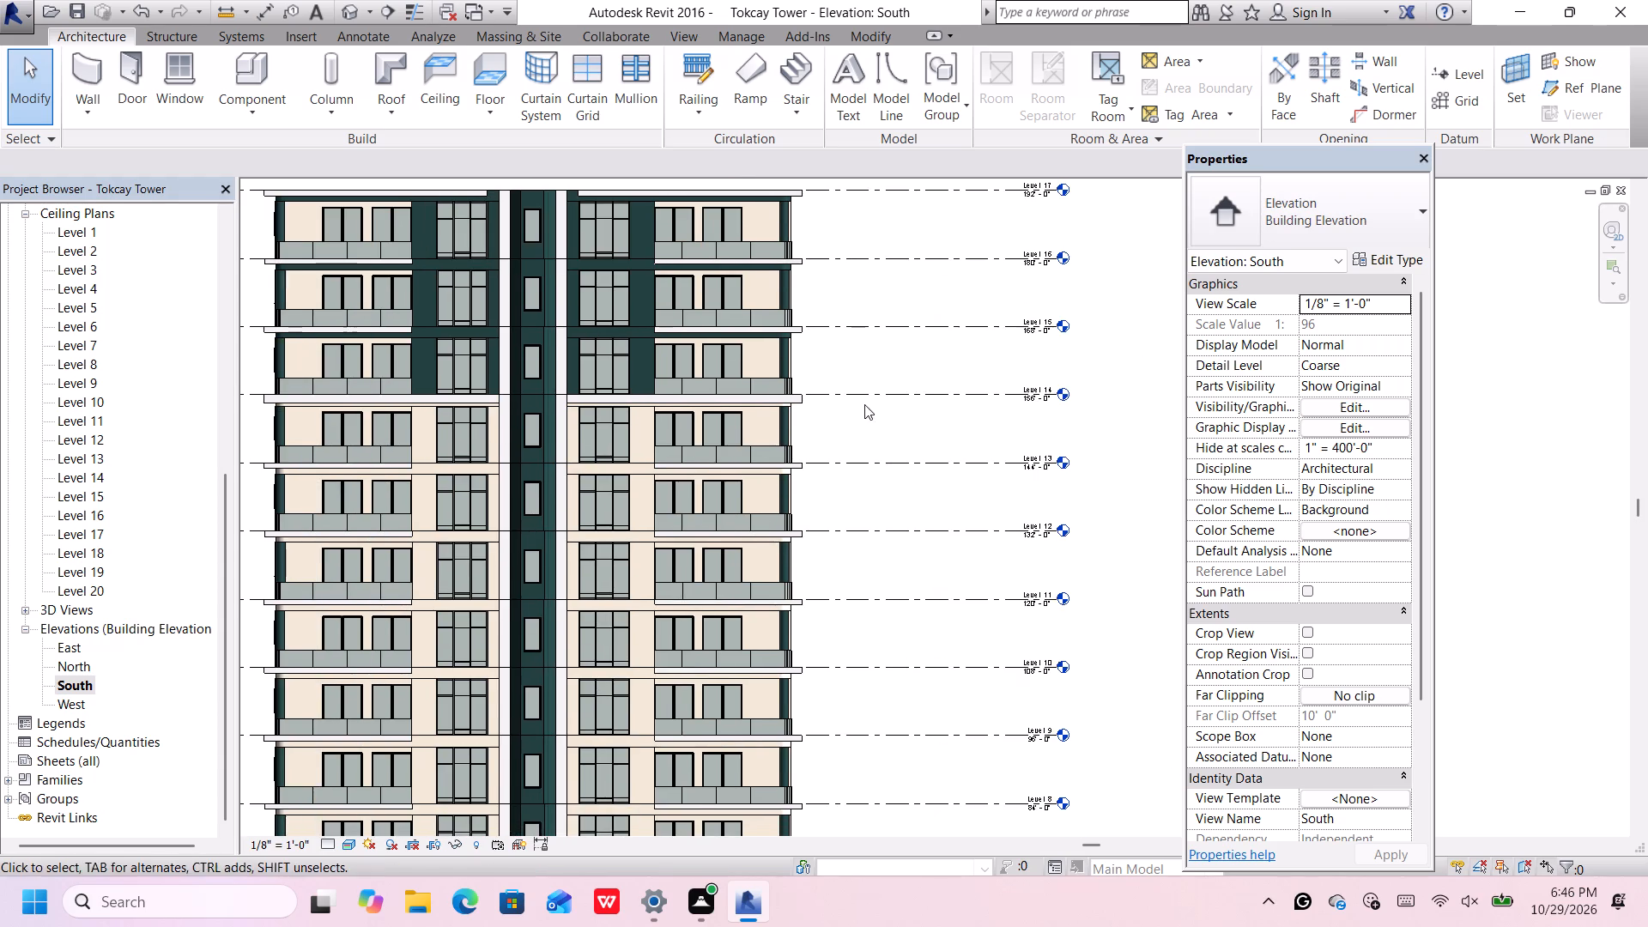
pyautogui.scroll(6, 626, 481)
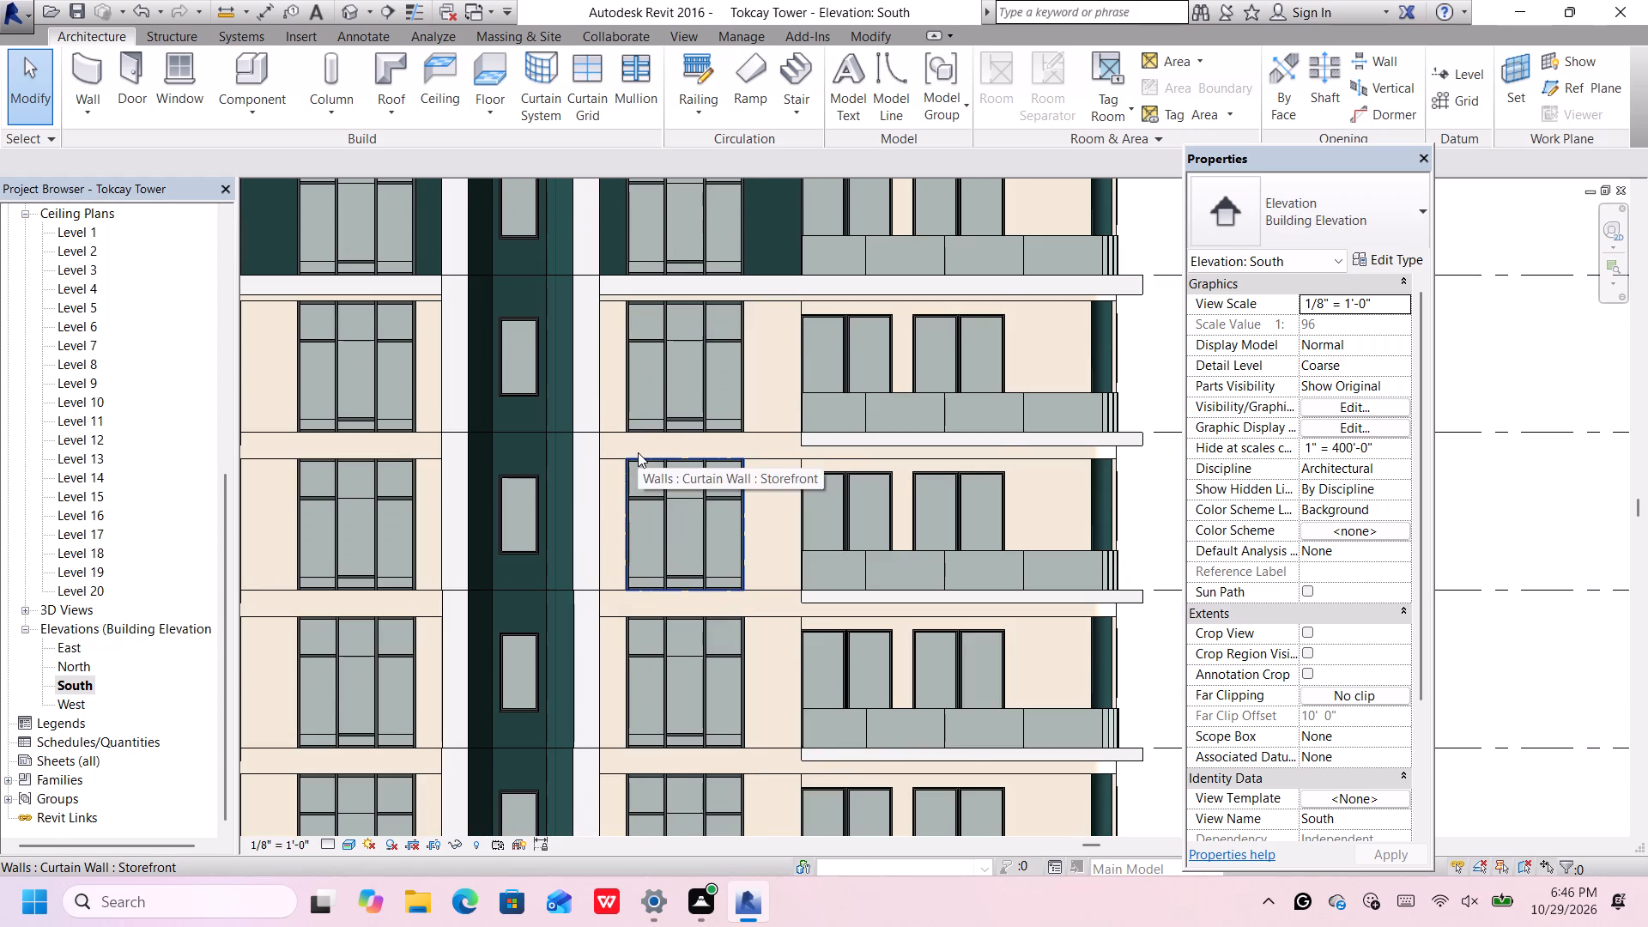
pyautogui.scroll(-2, 638, 452)
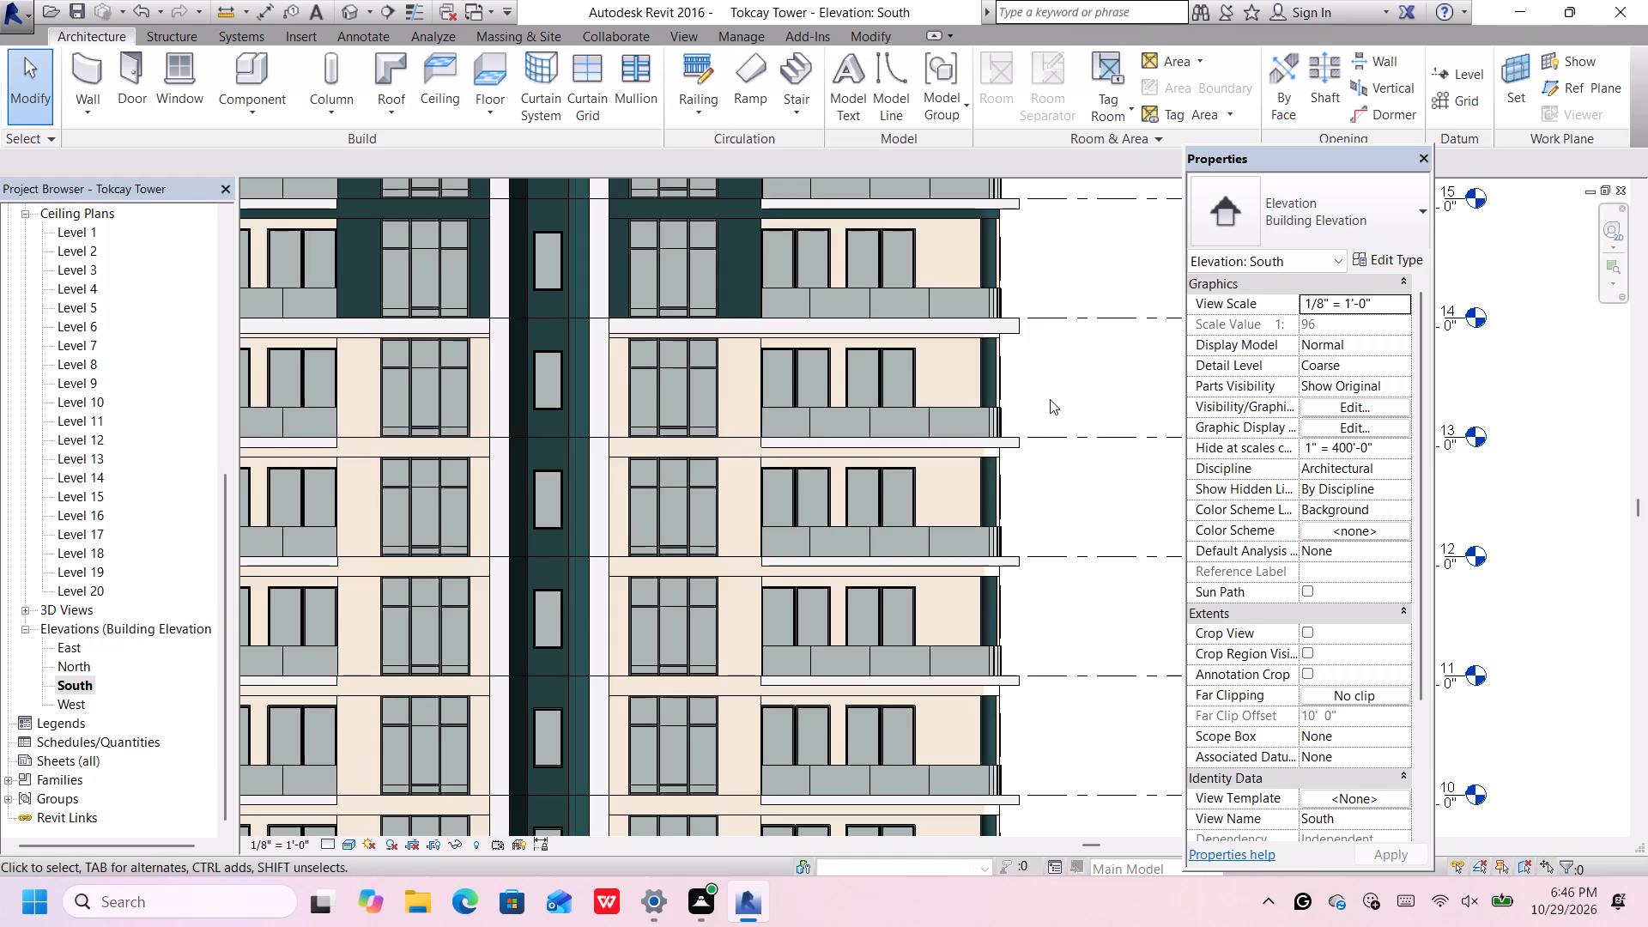
pyautogui.scroll(-2, 1057, 427)
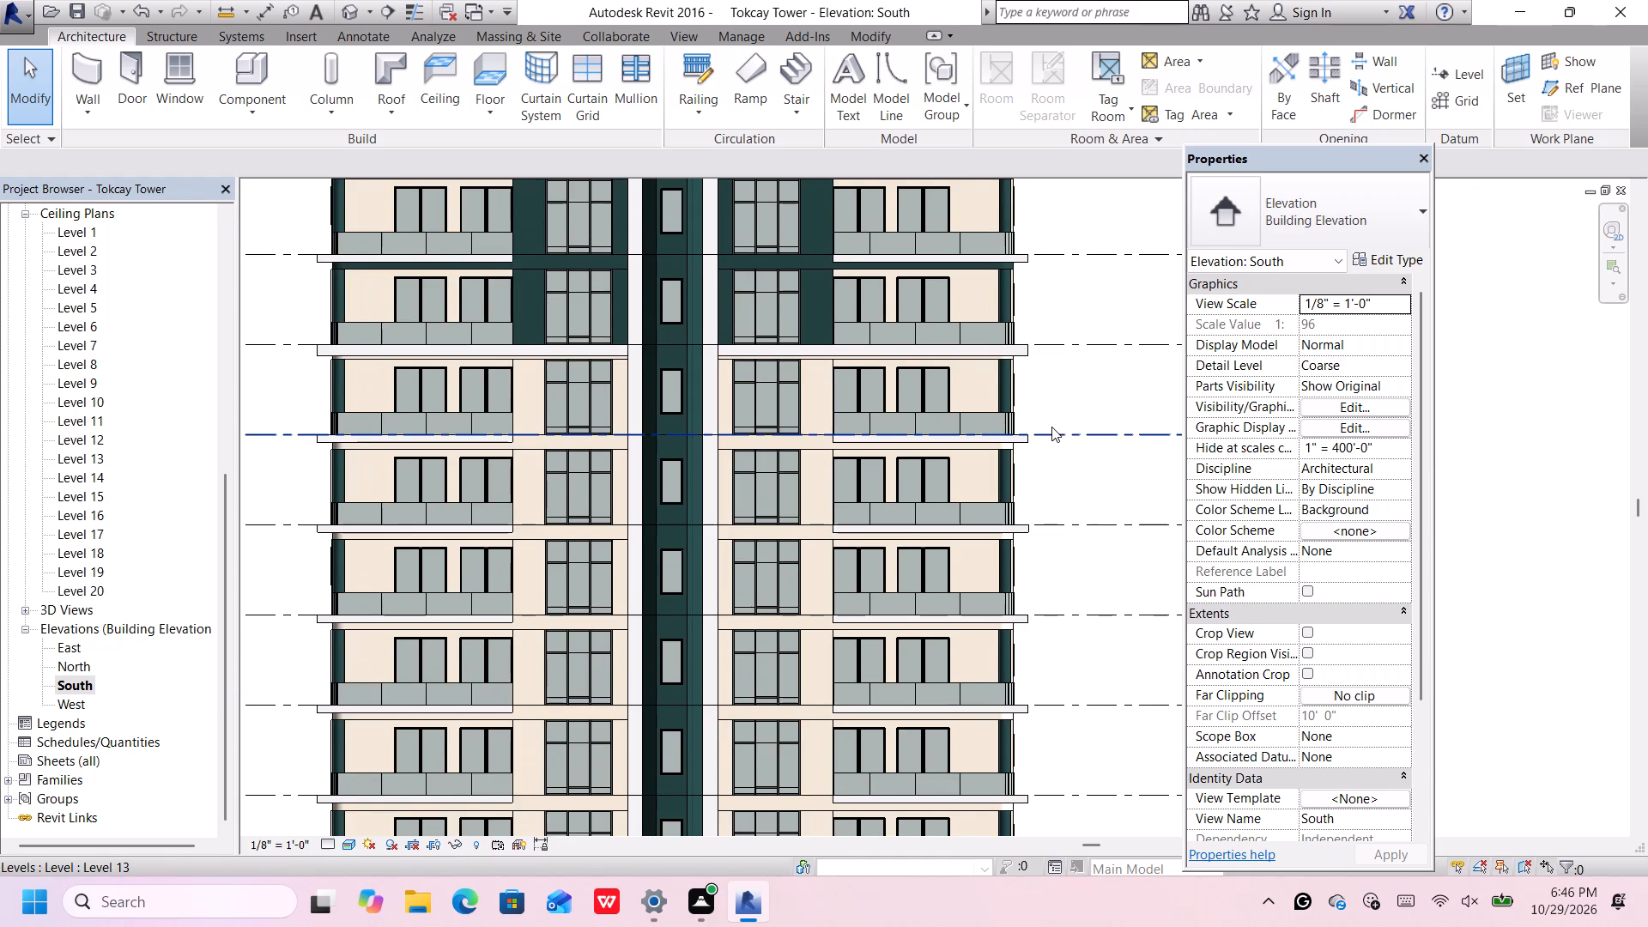
pyautogui.moveTo(1051, 427); pyautogui.dragTo(999, 412, button='middle')
pyautogui.scroll(-2, 972, 413)
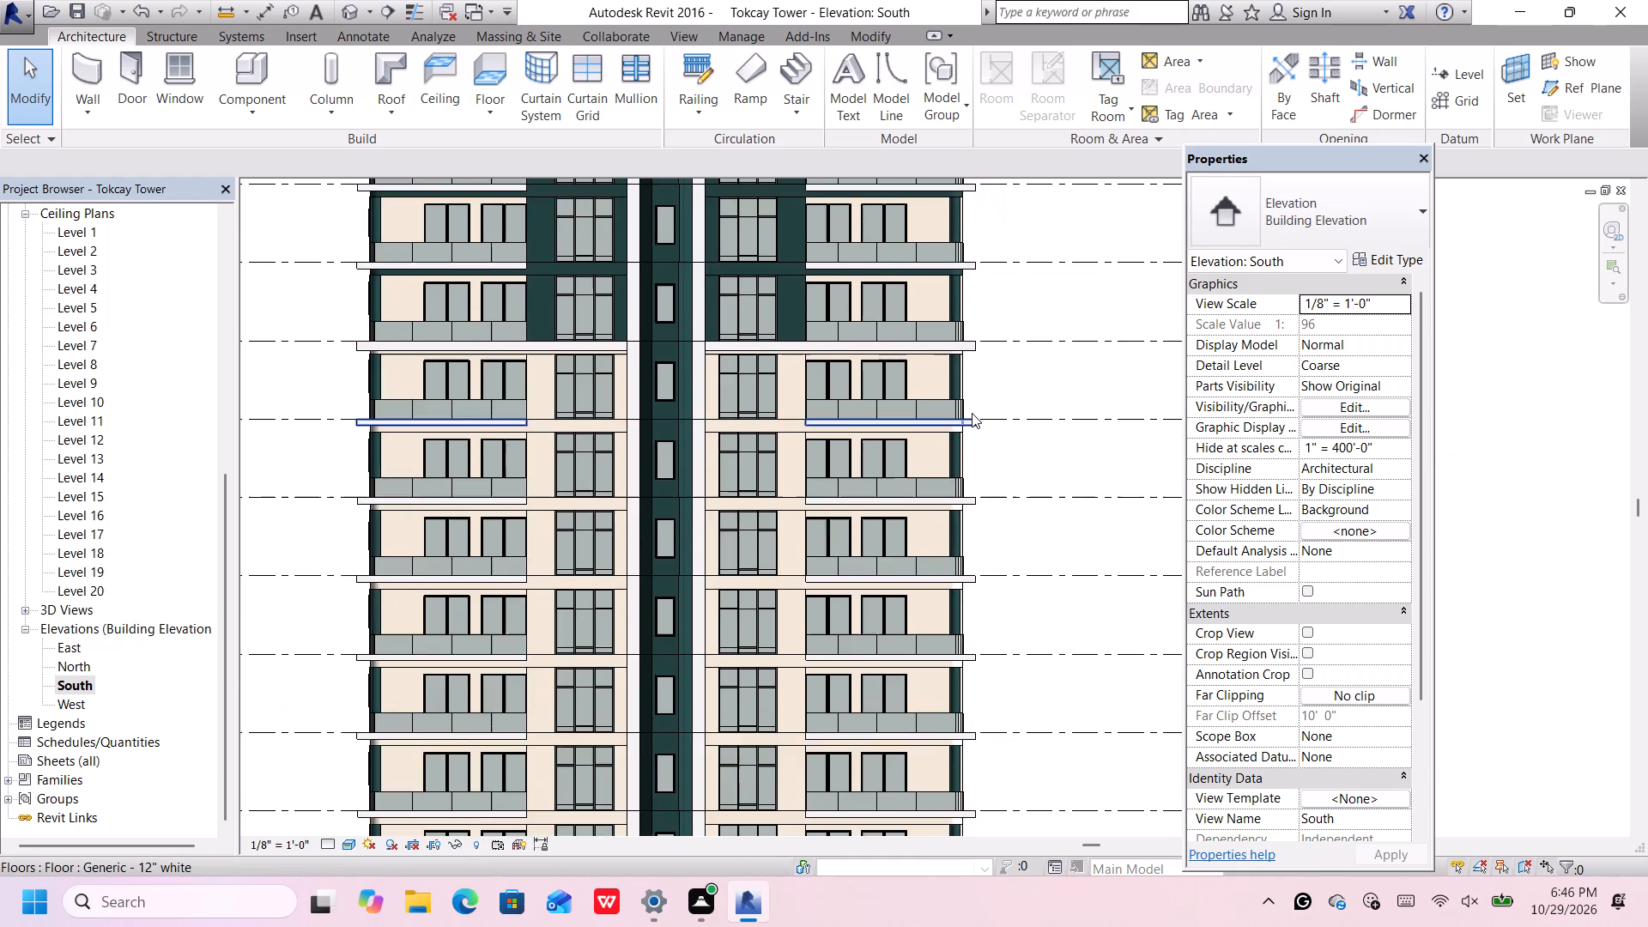
pyautogui.scroll(-2, 972, 413)
pyautogui.scroll(6, 1109, 434)
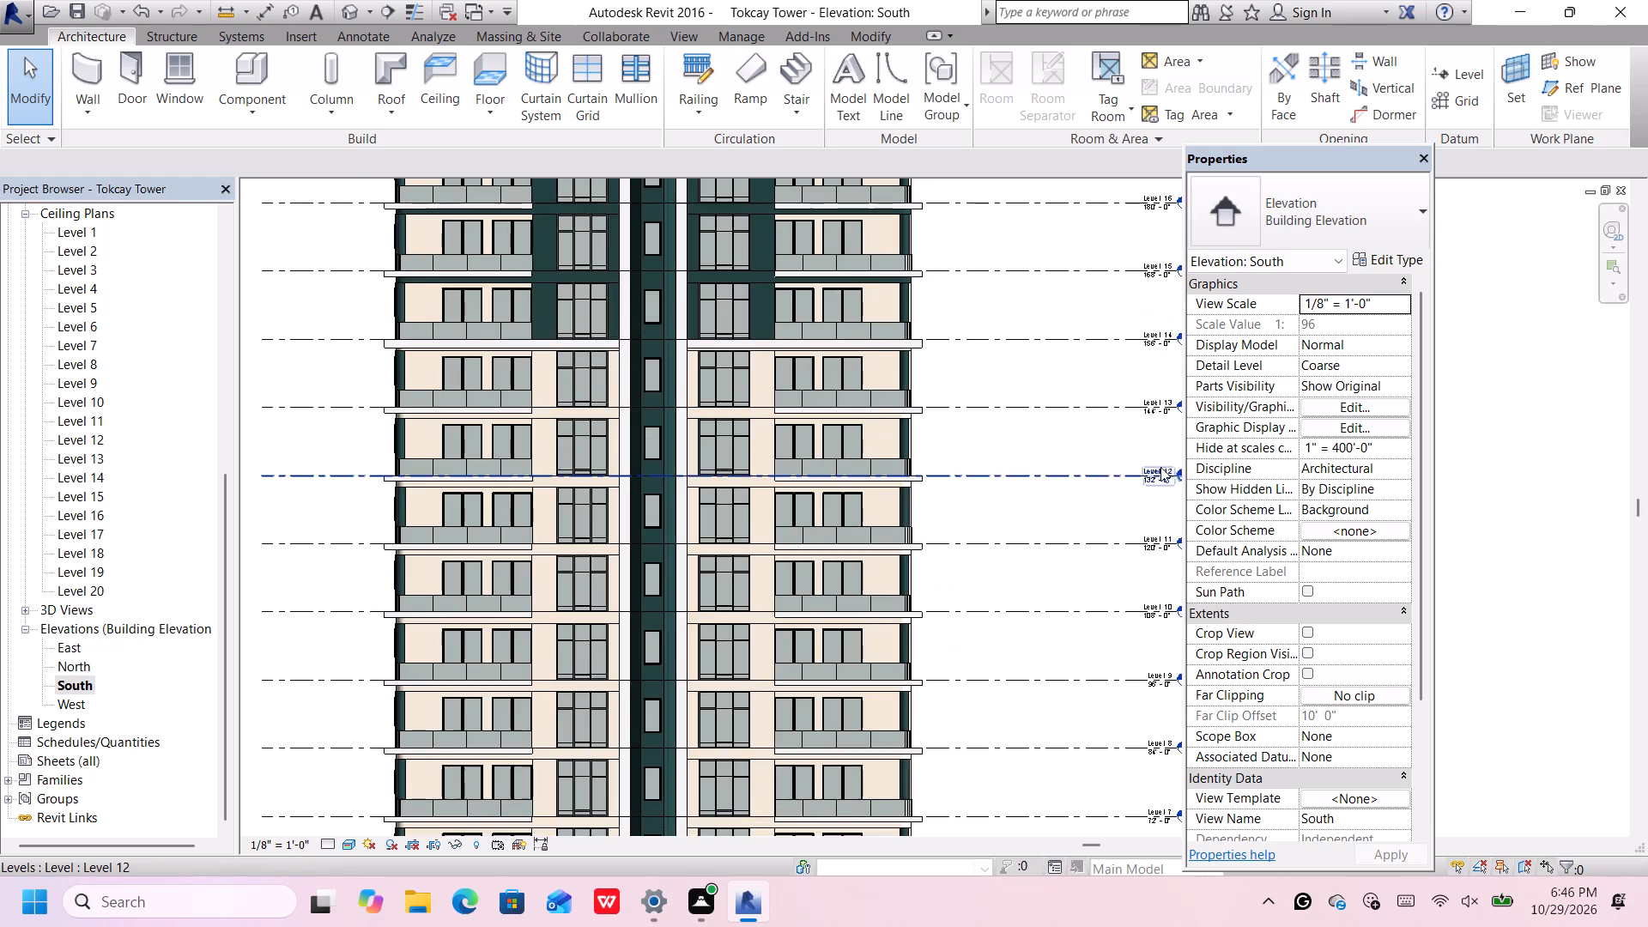
pyautogui.scroll(-2, 1138, 485)
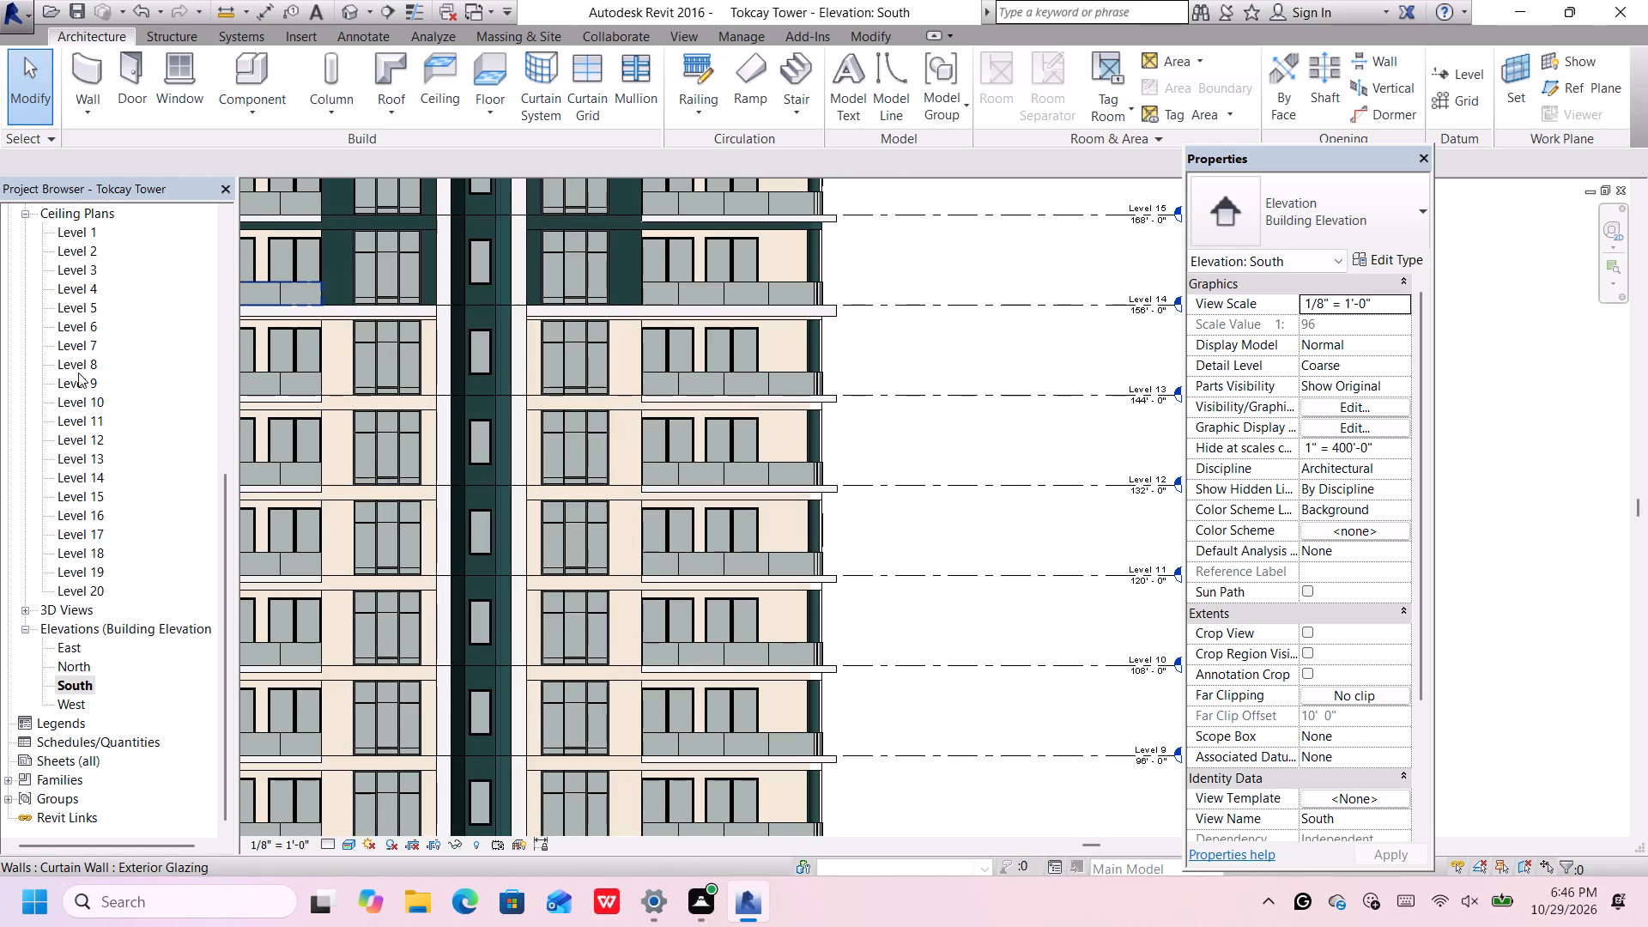
# In the Level 12 ceiling plan, start a Generic - 12" white floor with a height offset from level of 12'.
pyautogui.doubleClick(92, 438)
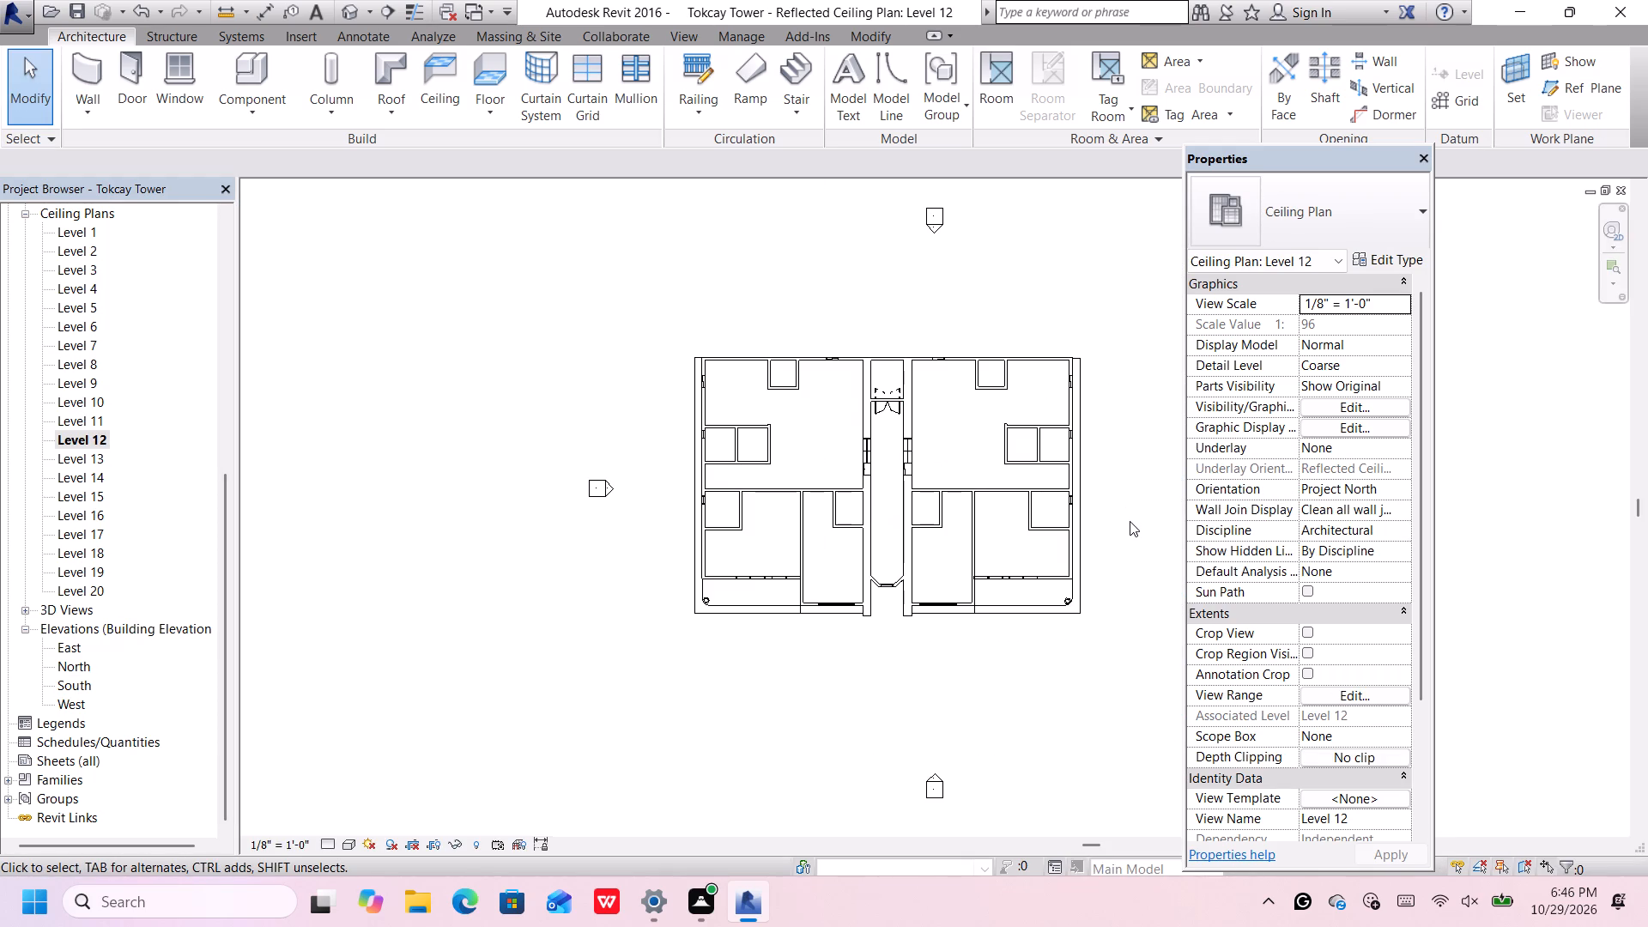
pyautogui.scroll(3, 1132, 530)
pyautogui.scroll(1, 1083, 476)
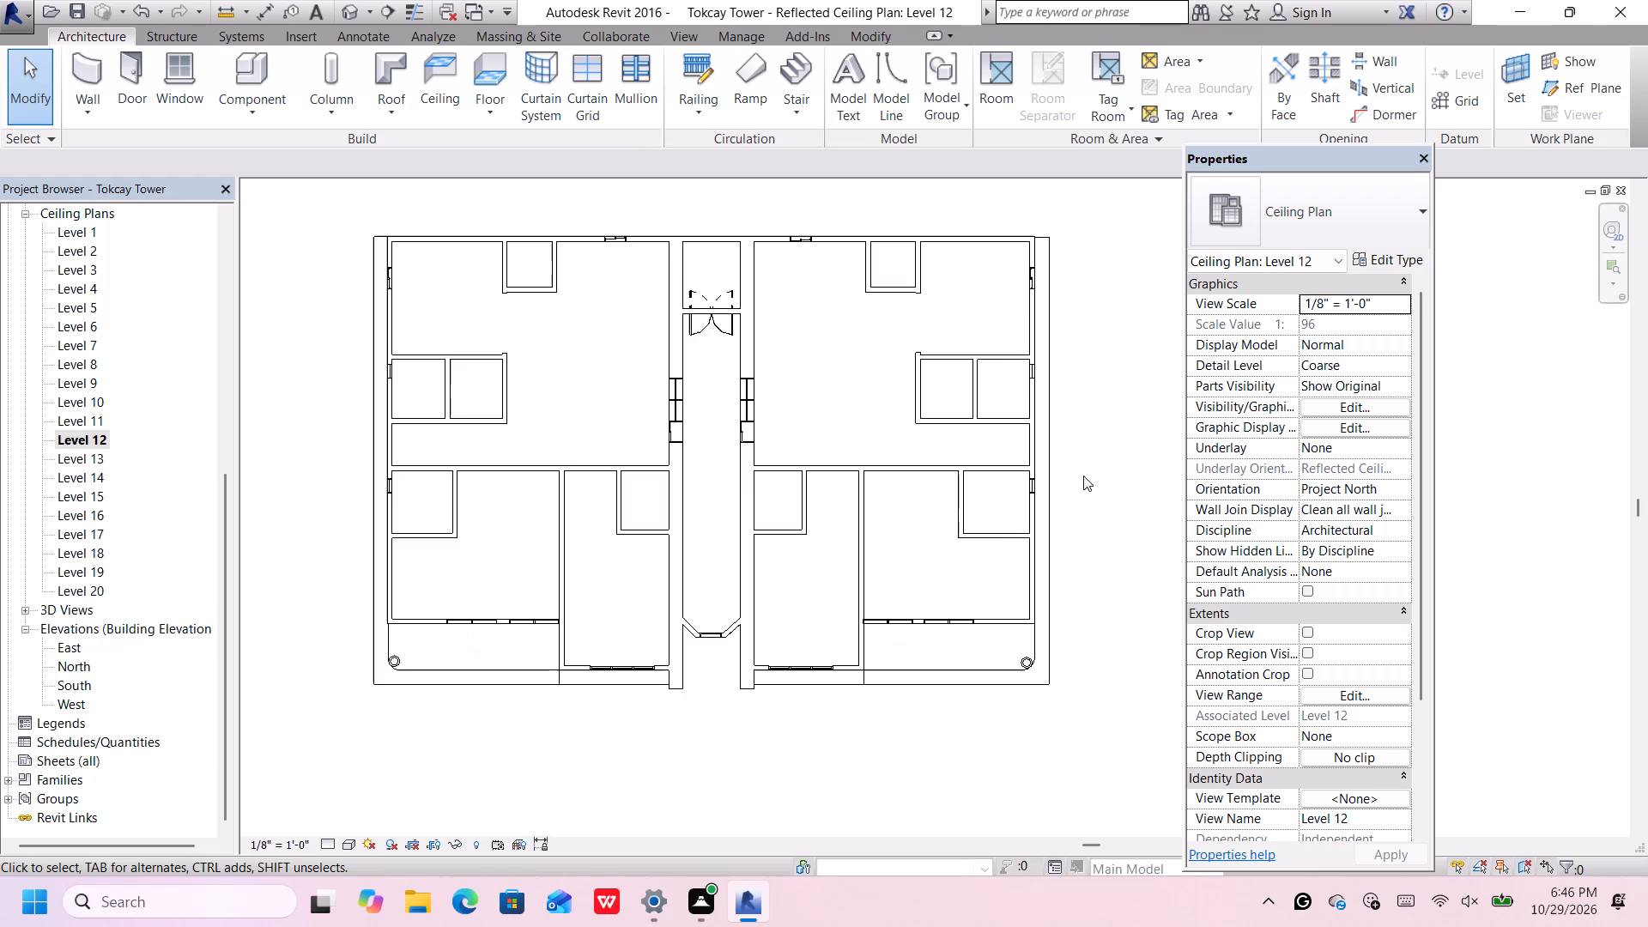
pyautogui.click(483, 74)
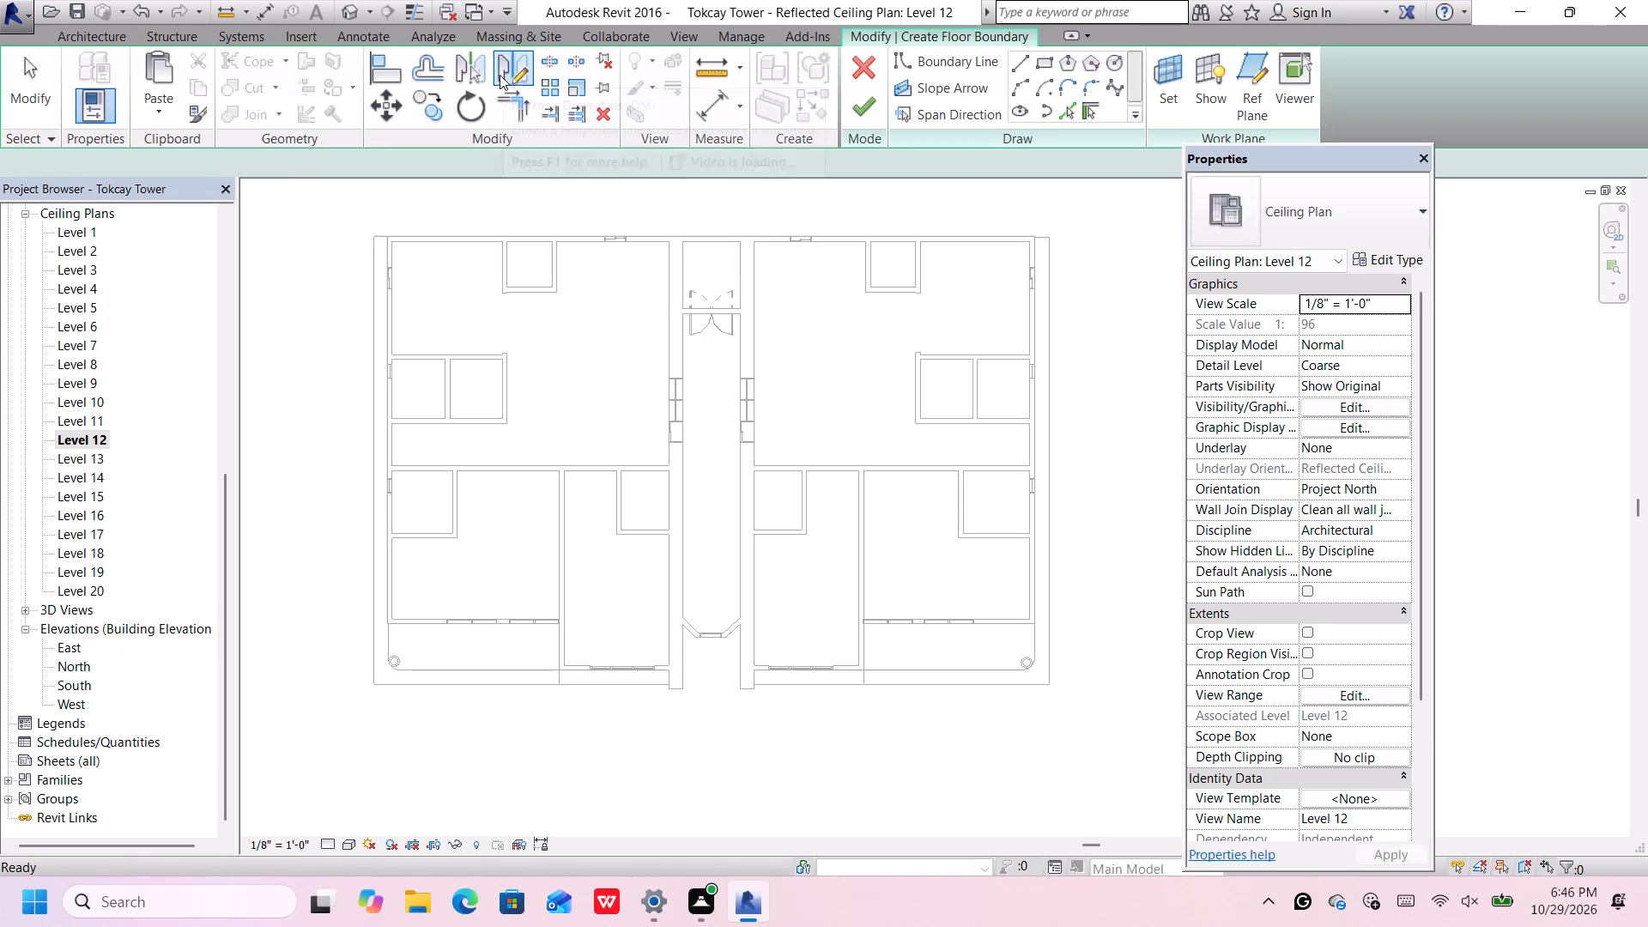
pyautogui.click(1336, 212)
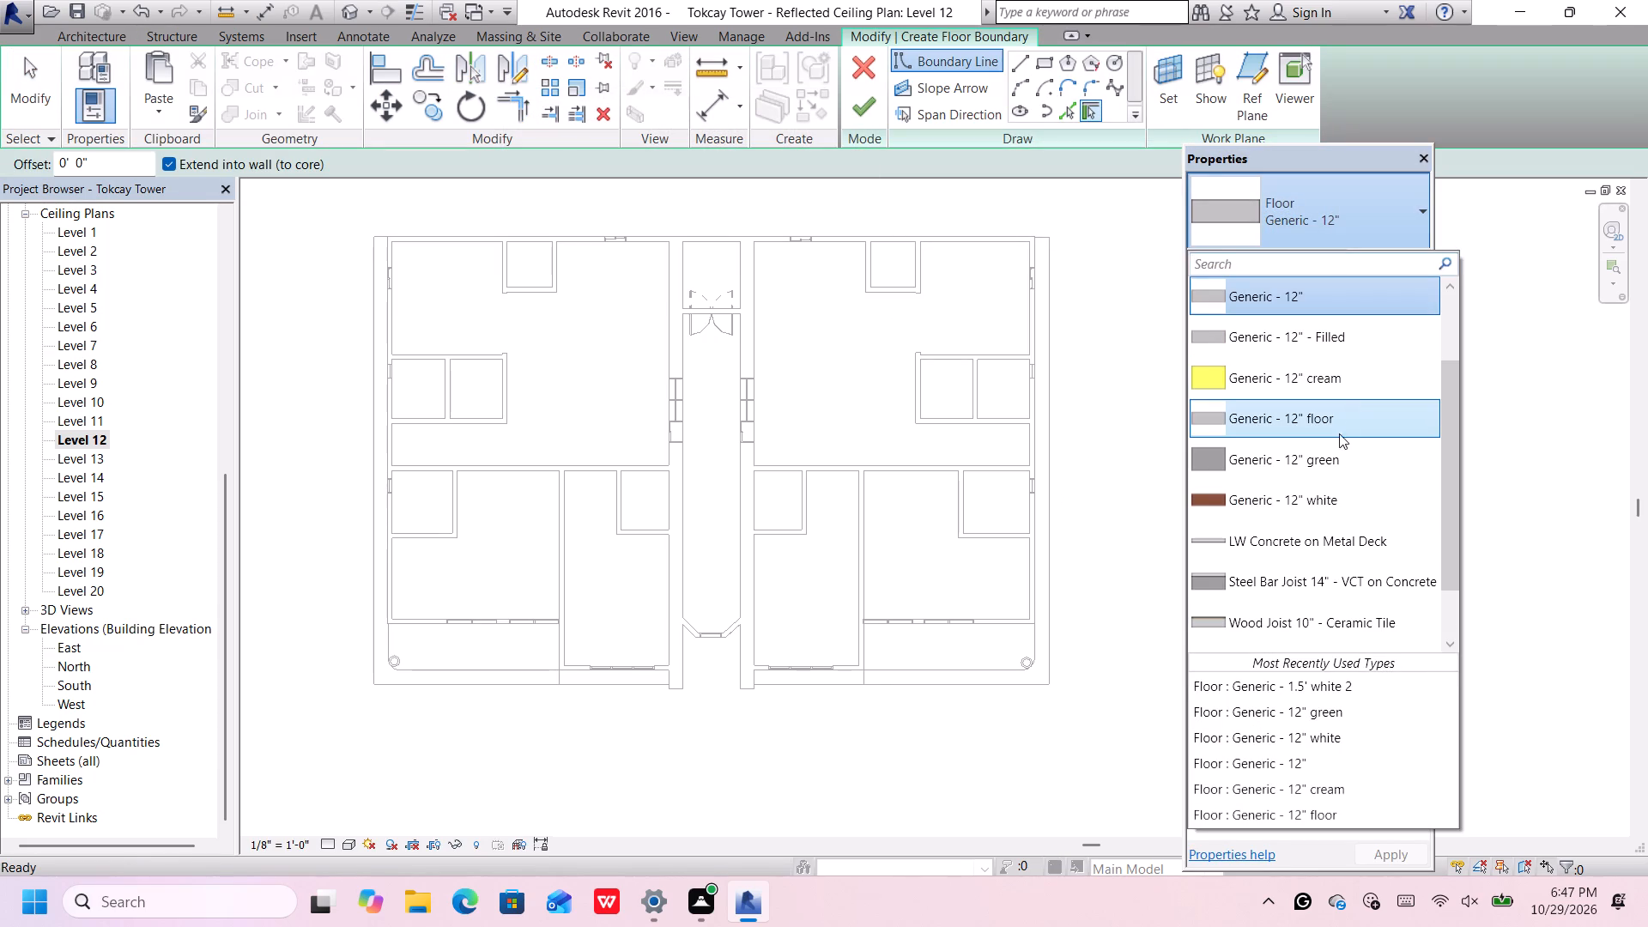
pyautogui.click(1318, 504)
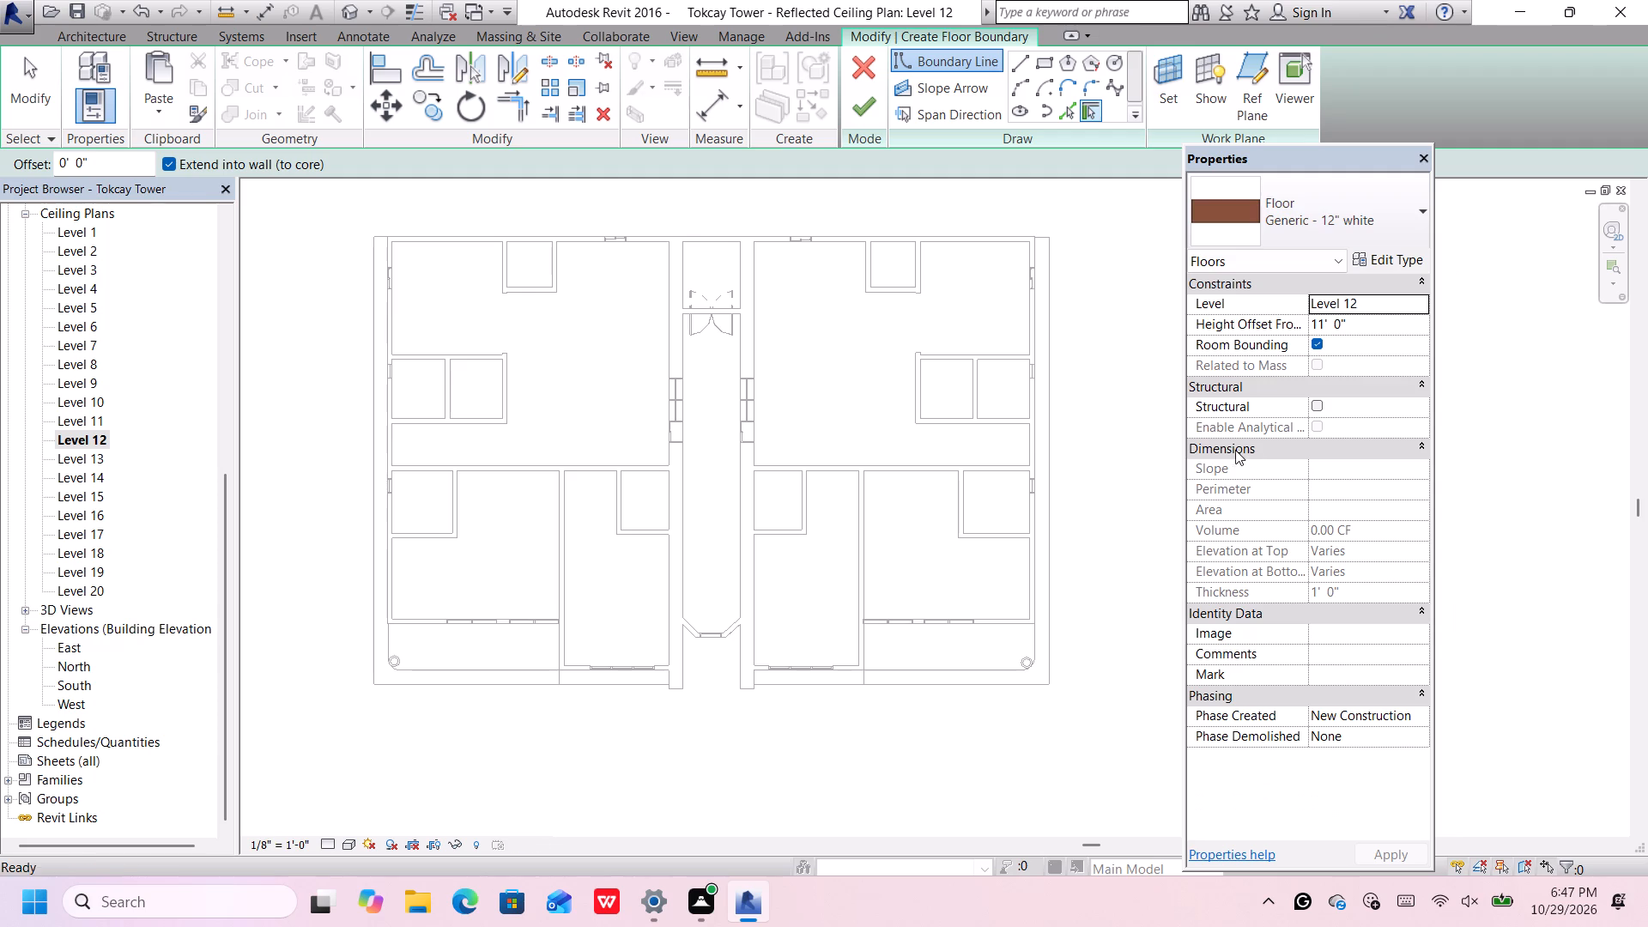
pyautogui.scroll(1, 788, 694)
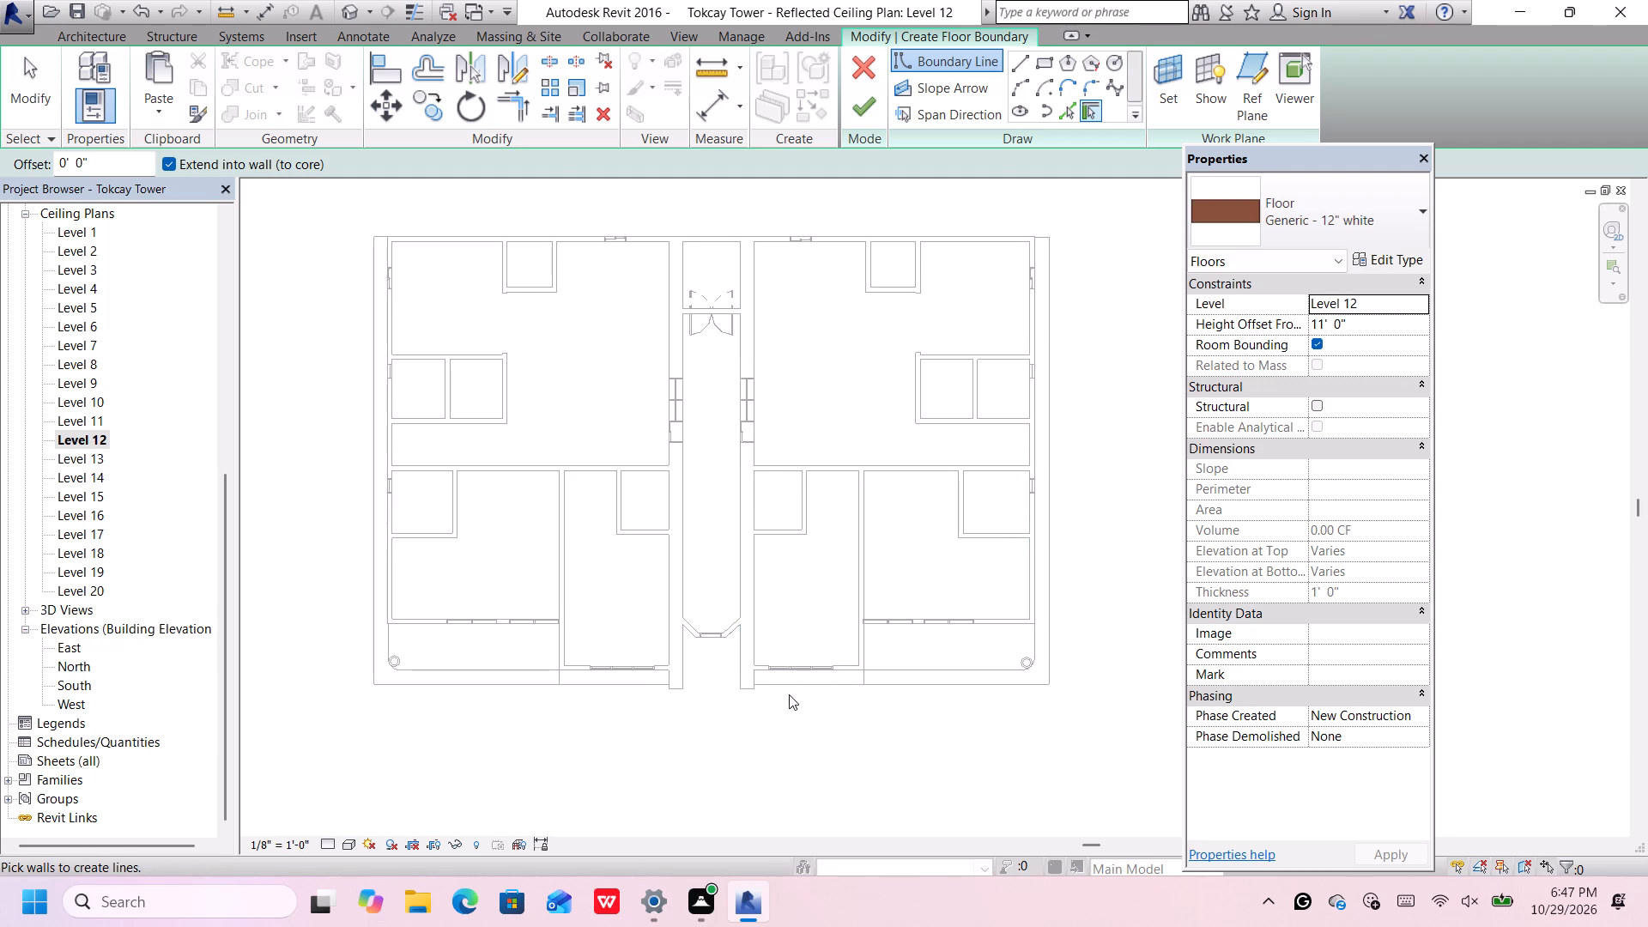
pyautogui.scroll(1, 875, 707)
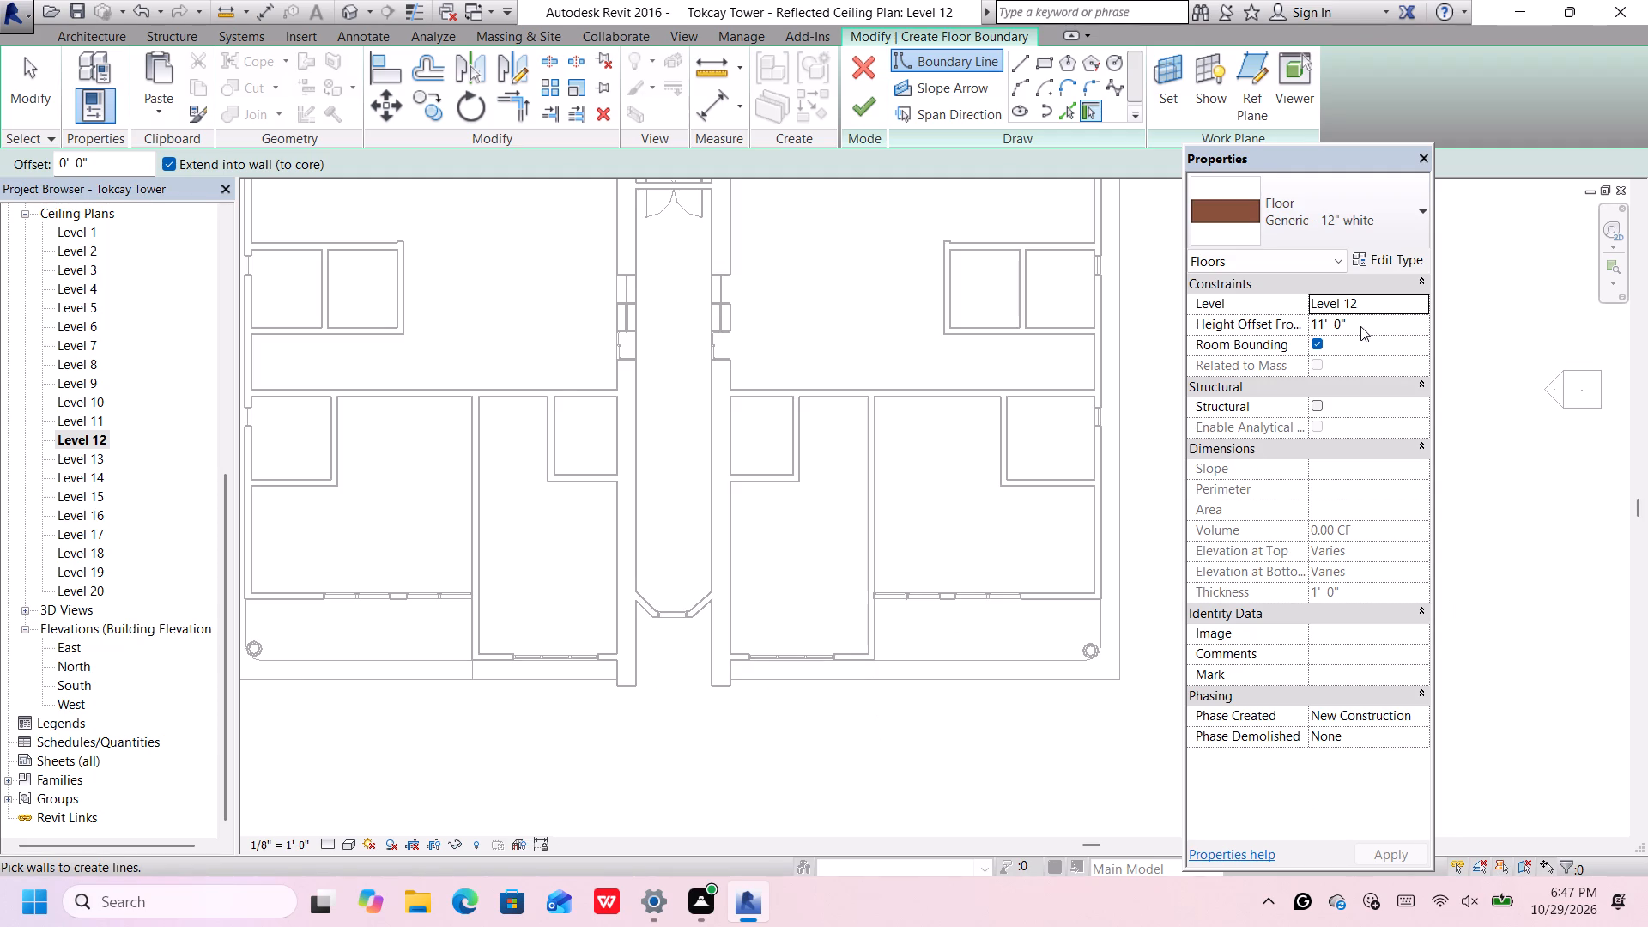
pyautogui.click(1360, 327)
pyautogui.press('BackSpace')
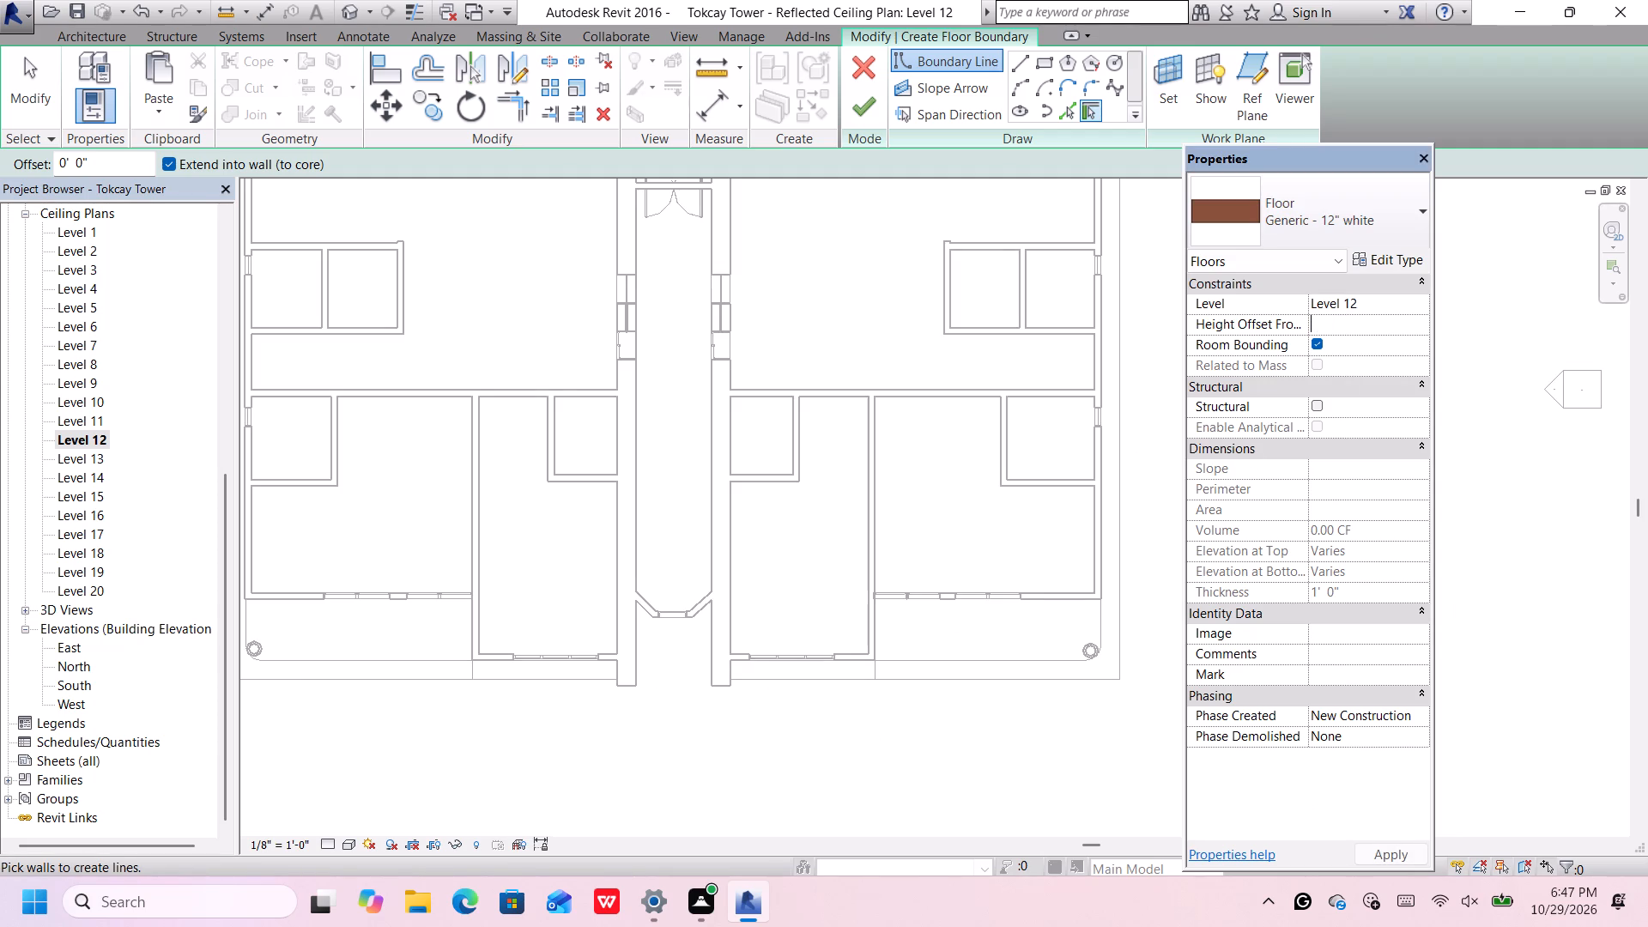
pyautogui.write("12'")
pyautogui.press('Return')
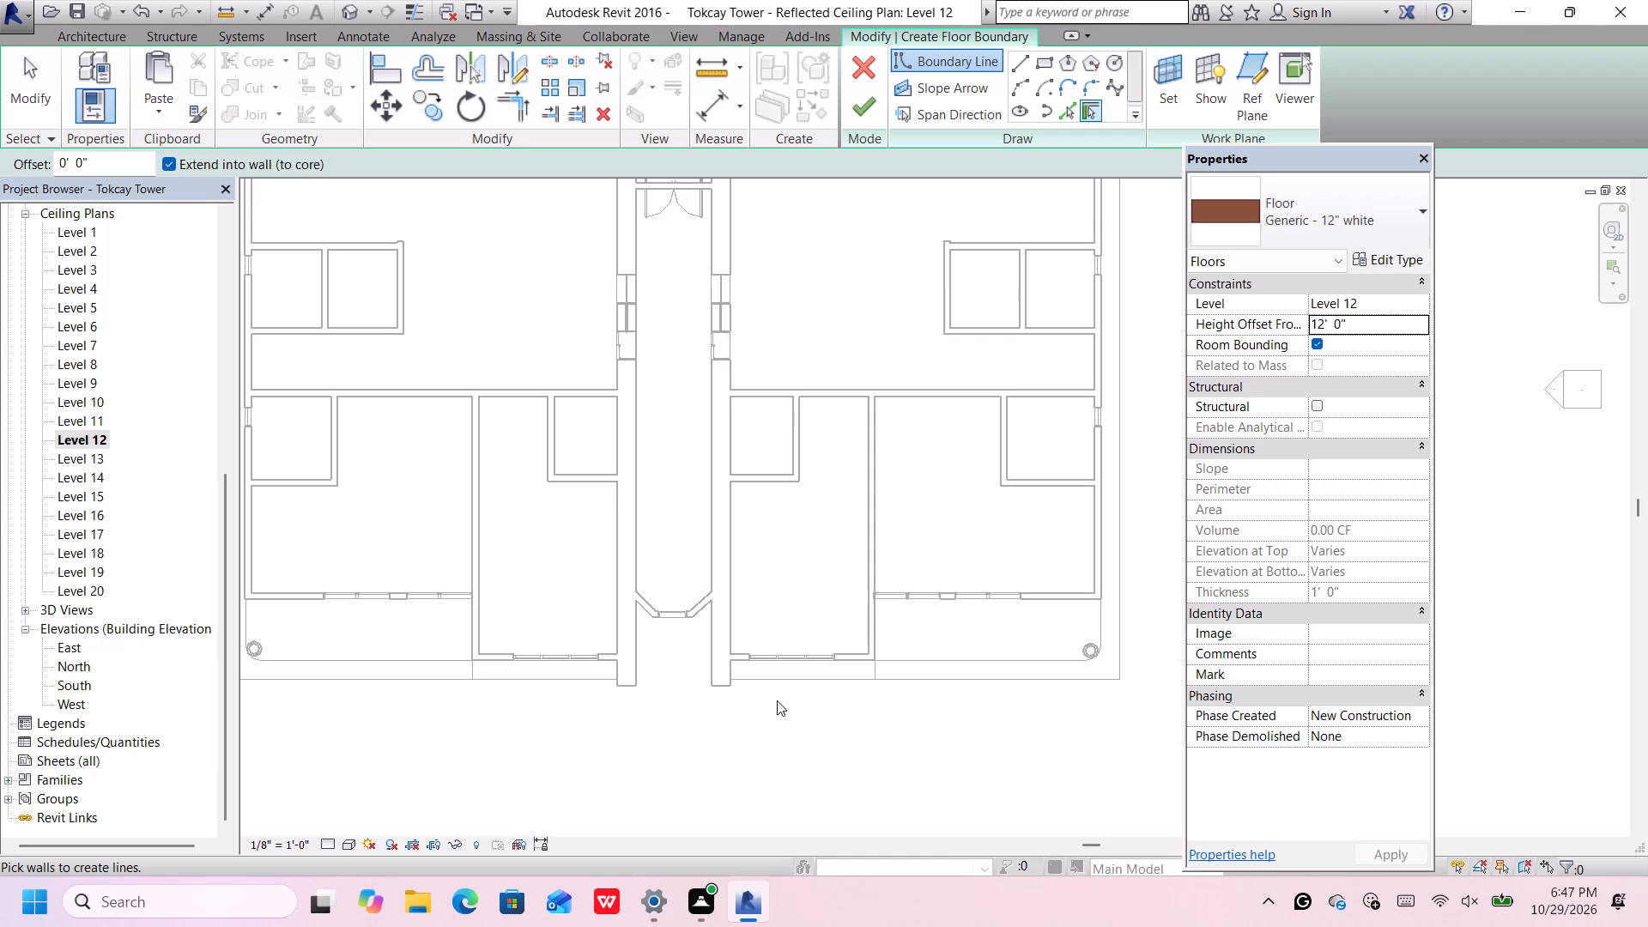
# Sketch a 2' deep rectangular floor boundary along the south storefront just east of the central core, ending at the room's outer wall face.
pyautogui.click(1044, 59)
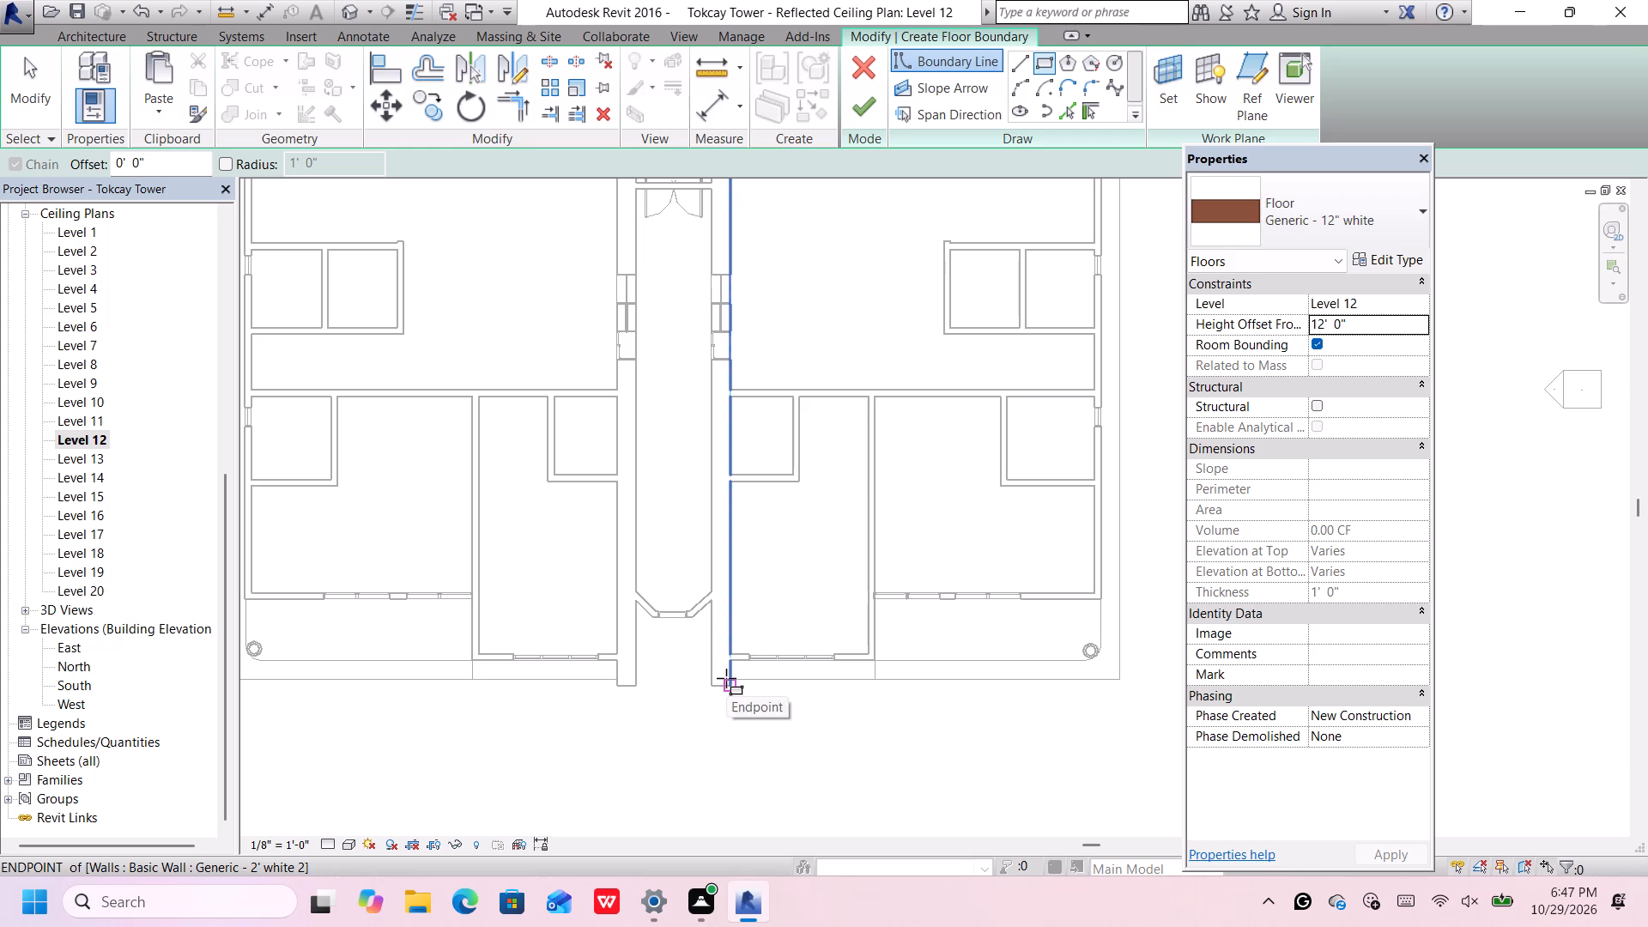
pyautogui.scroll(3, 748, 659)
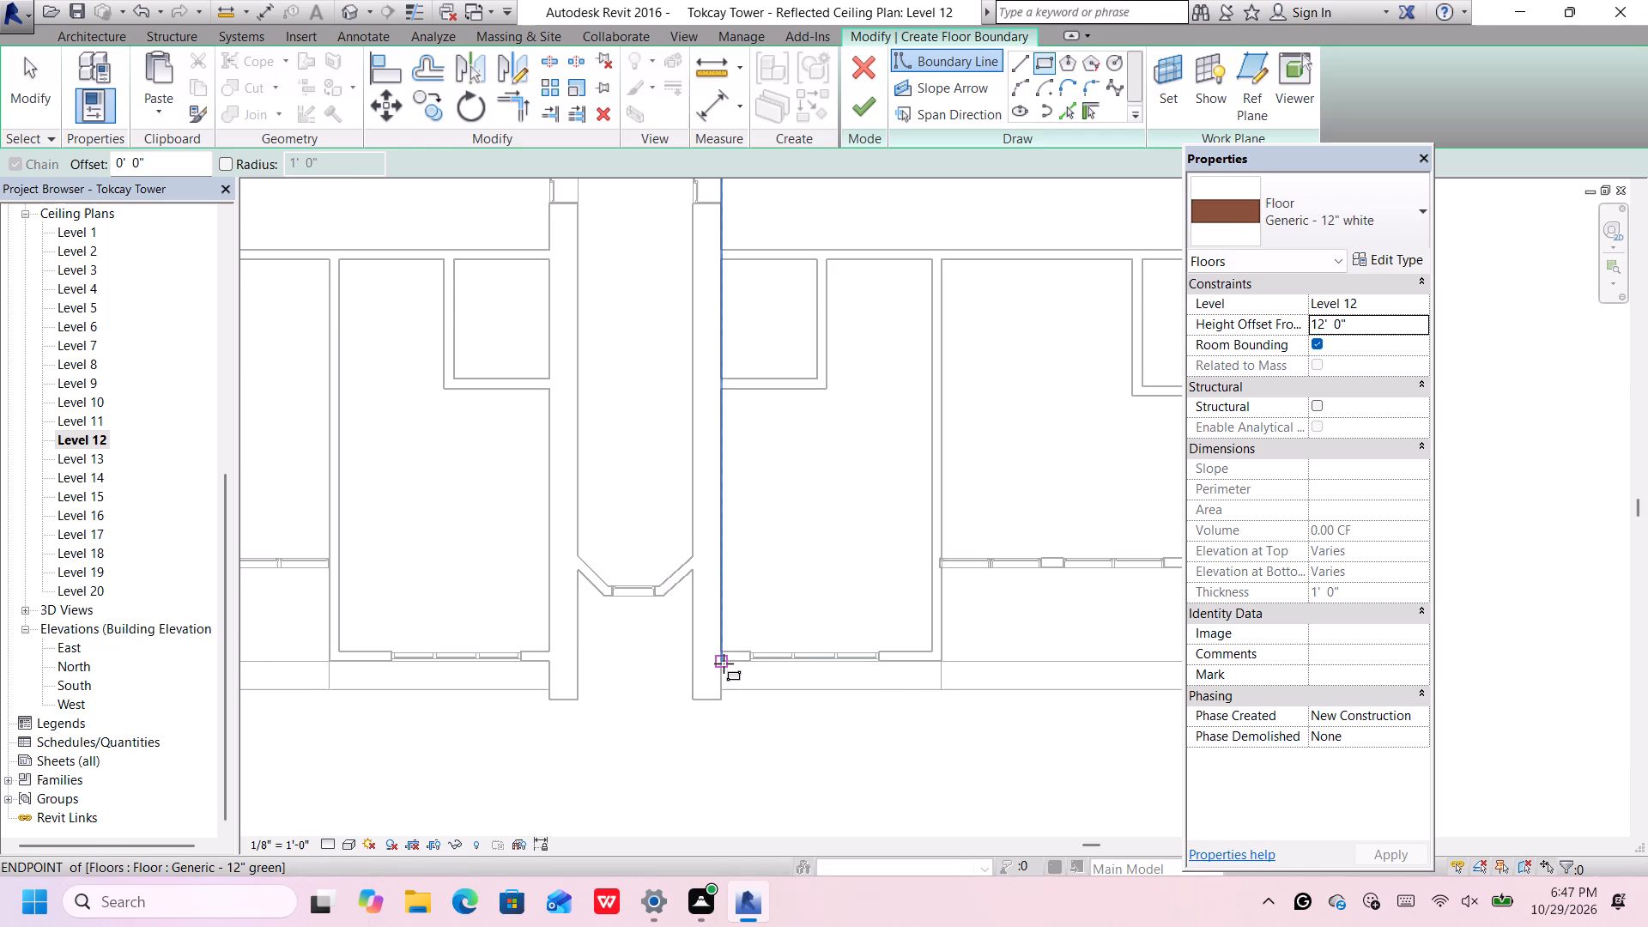
pyautogui.click(724, 663)
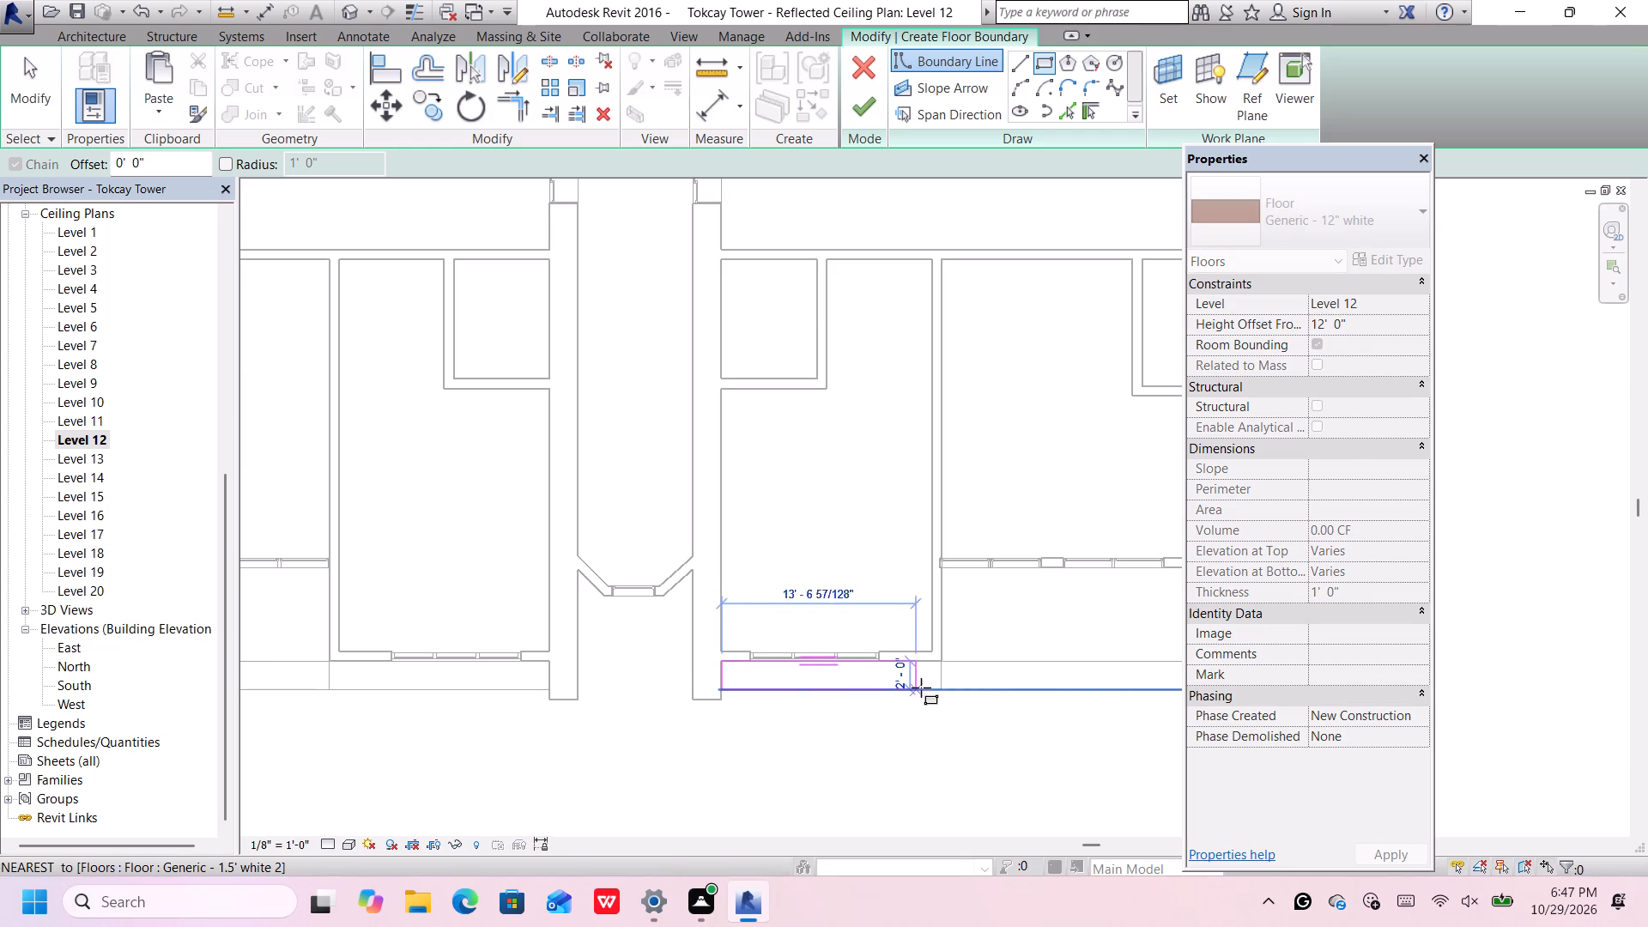
pyautogui.click(942, 688)
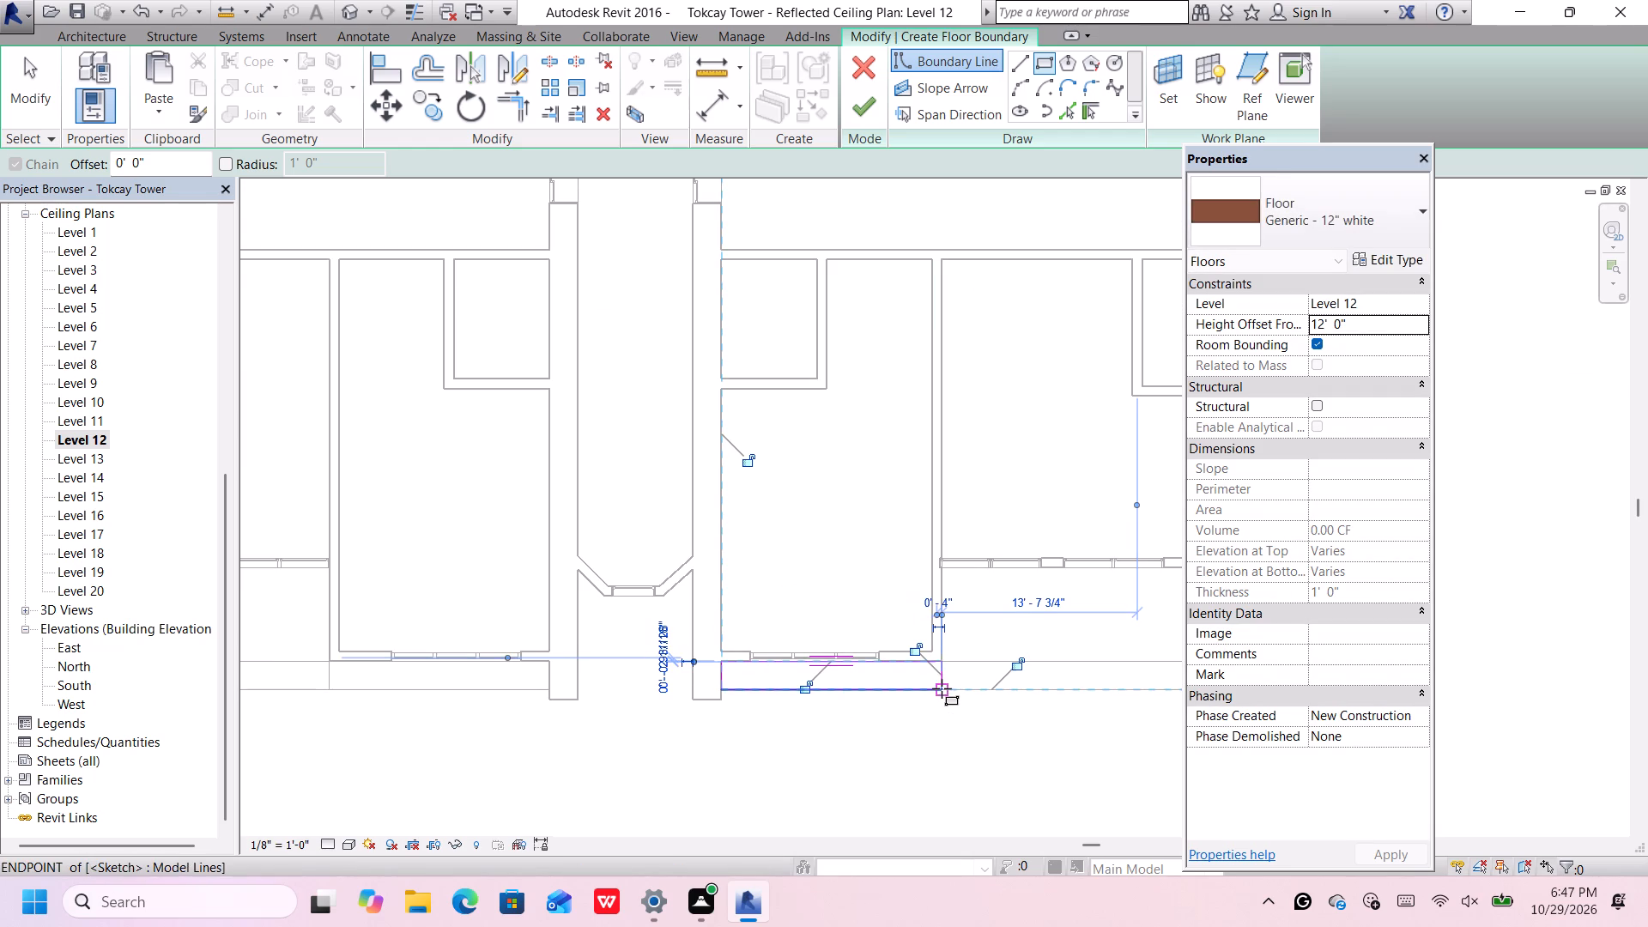
# Sketch a matching 15'-4" by 2'-0" rectangular floor boundary along the south storefront just west of the central core.
pyautogui.scroll(-3, 884, 728)
pyautogui.moveTo(885, 725); pyautogui.dragTo(913, 705, button='middle')
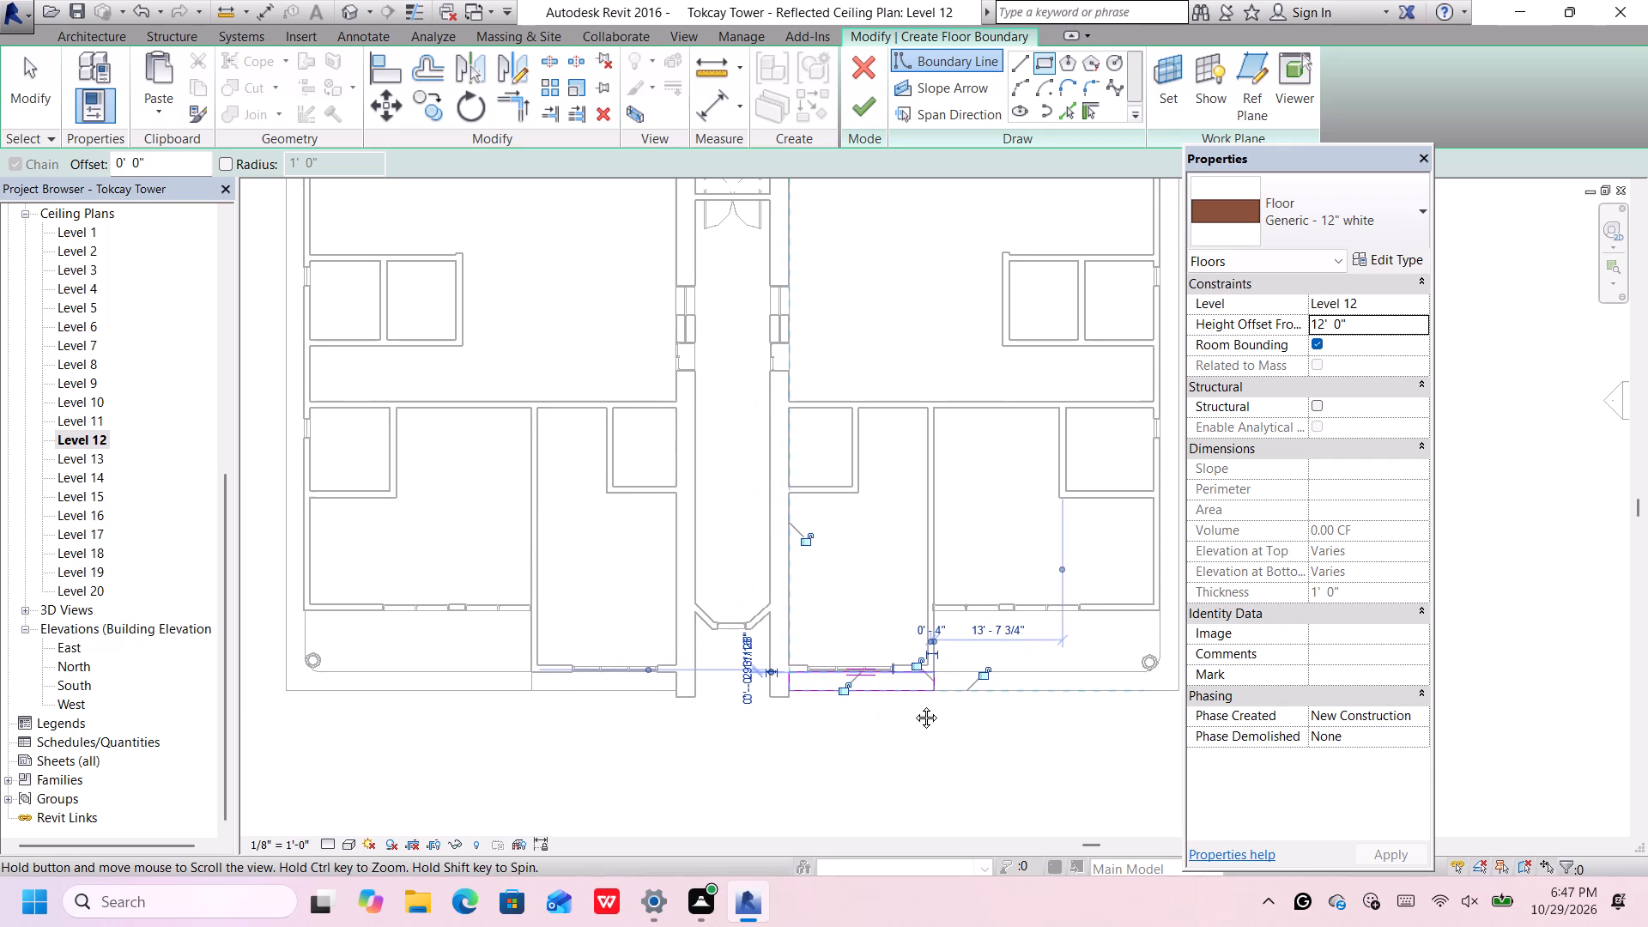
pyautogui.moveTo(913, 705); pyautogui.dragTo(975, 707, button='middle')
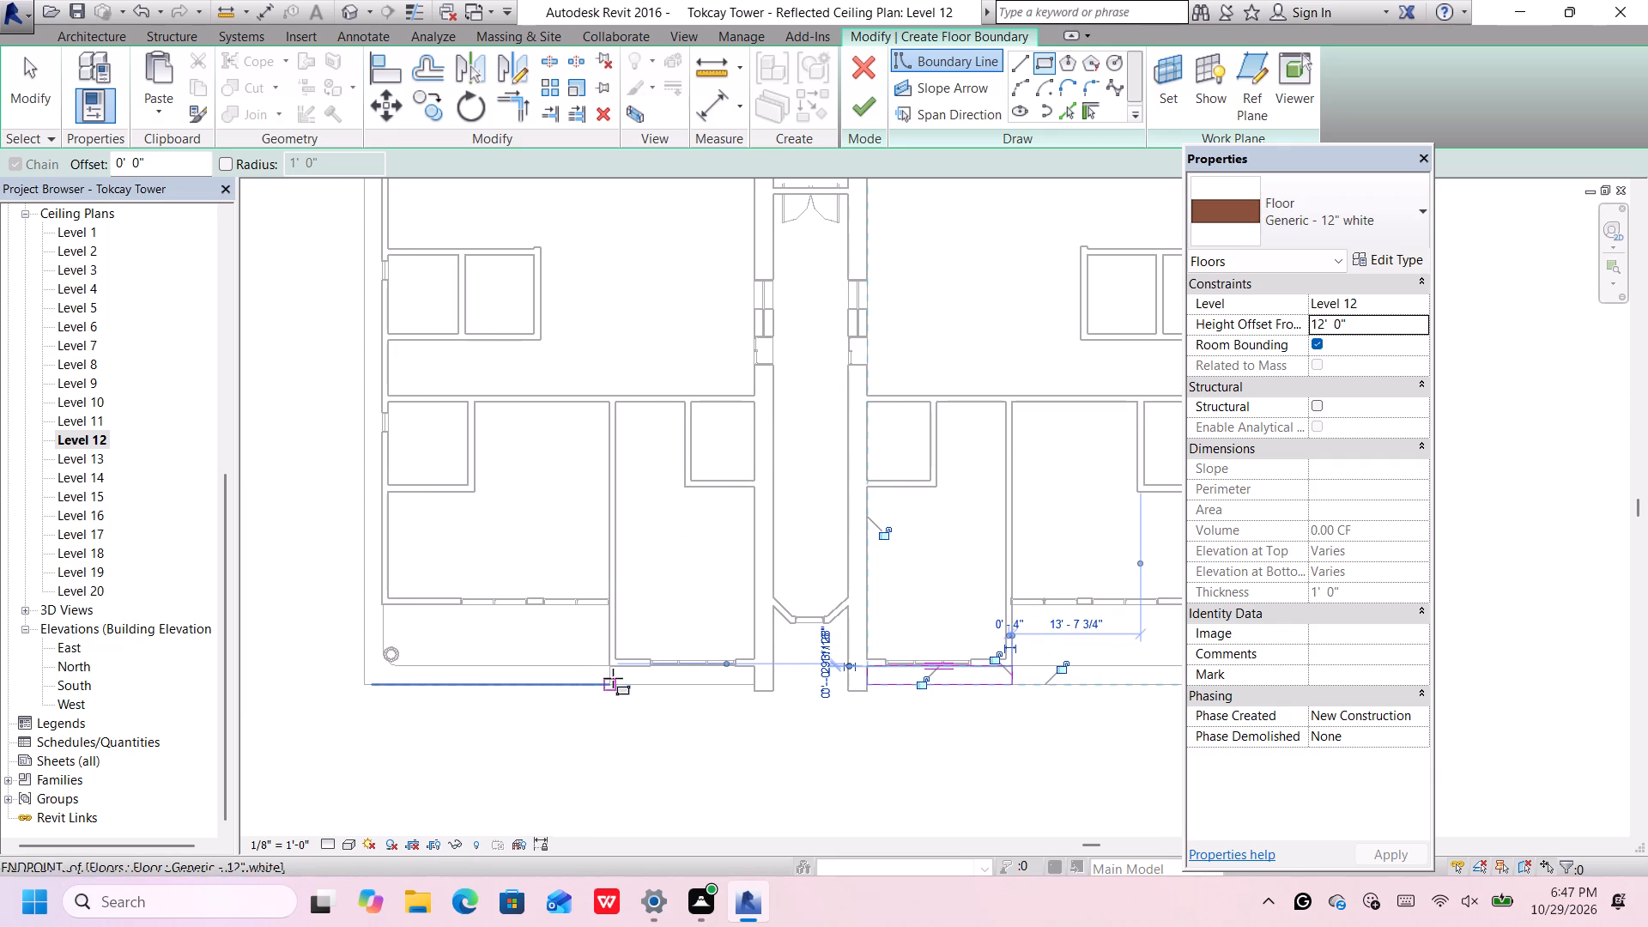
pyautogui.scroll(2, 713, 688)
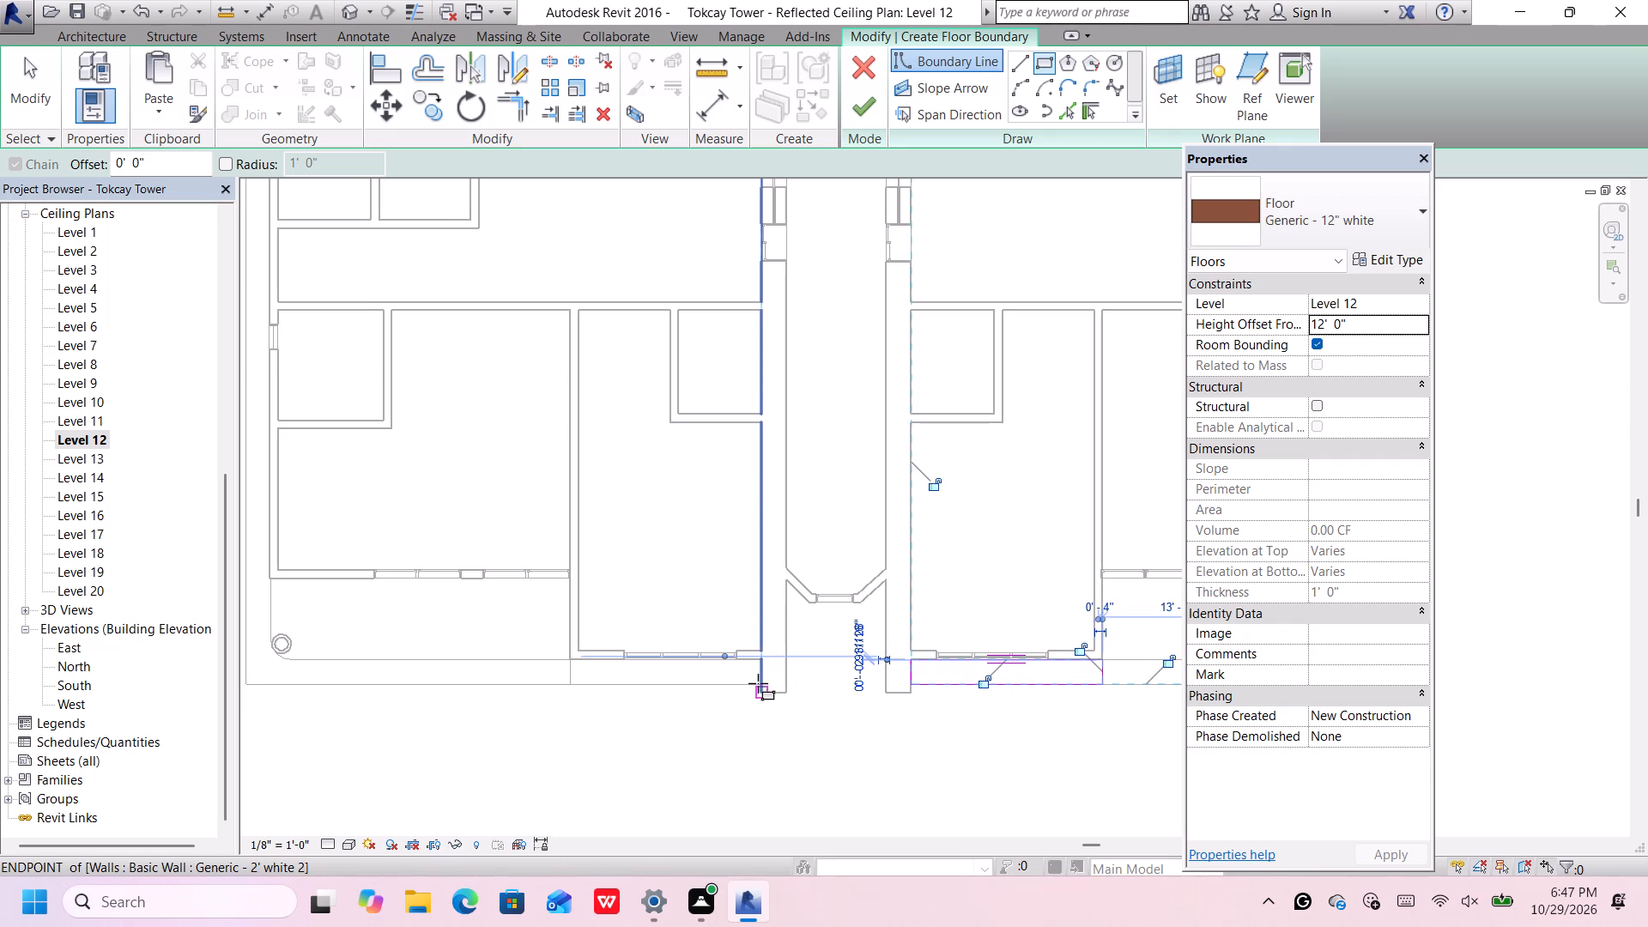
pyautogui.click(757, 683)
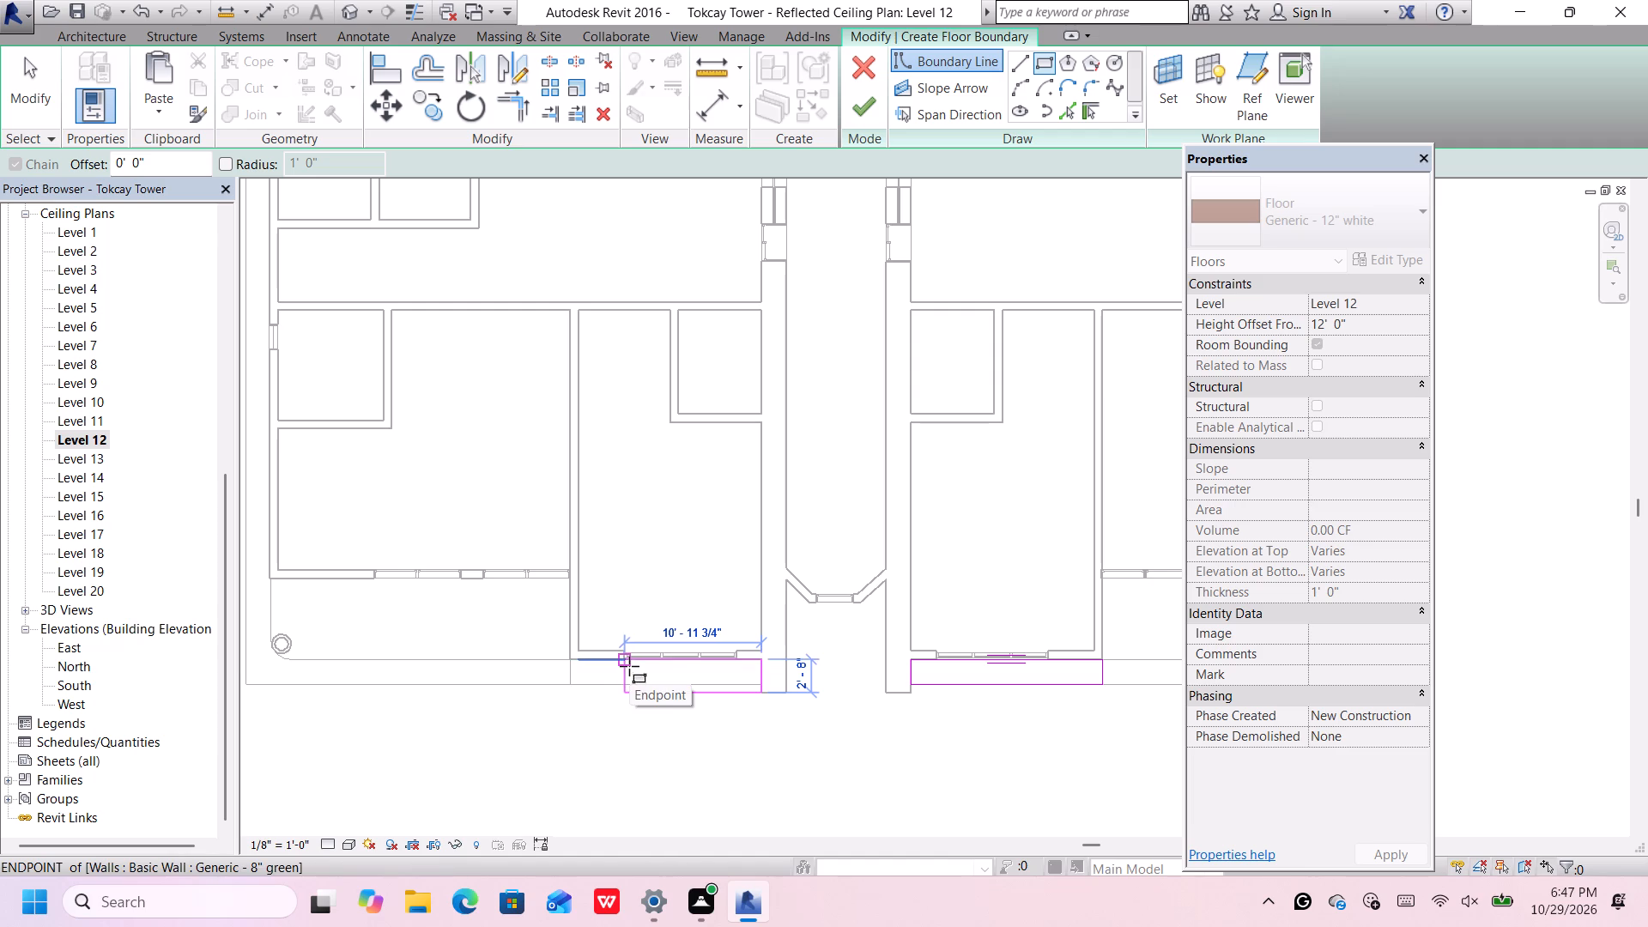
pyautogui.press('Escape')
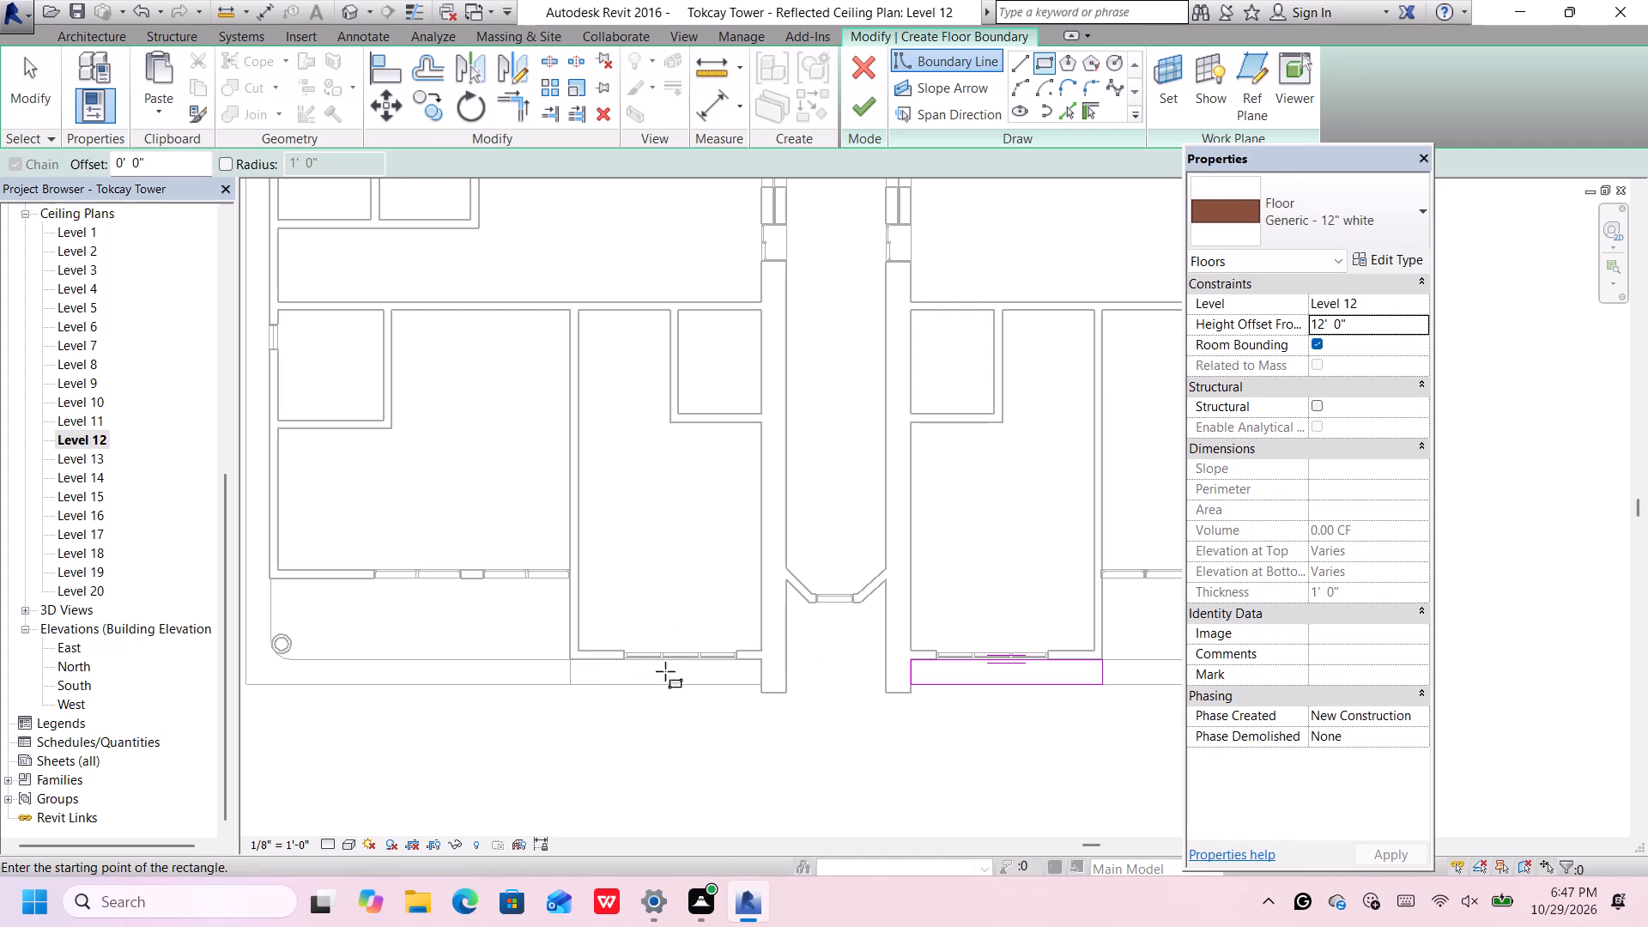
pyautogui.scroll(4, 733, 670)
pyautogui.click(769, 656)
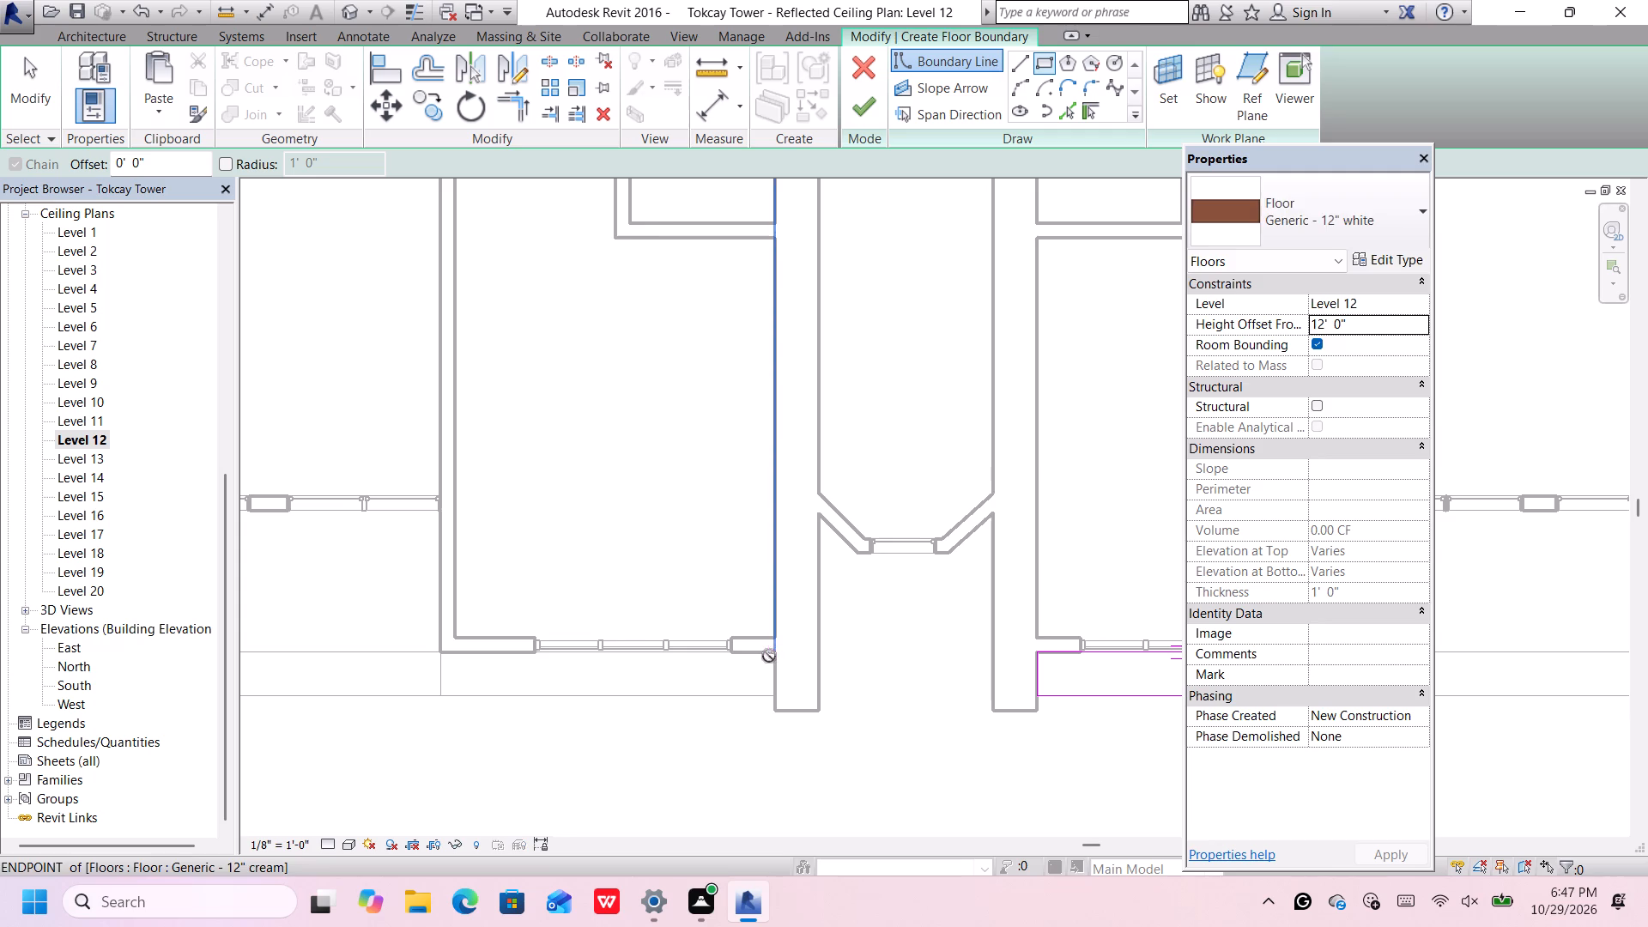
pyautogui.click(437, 692)
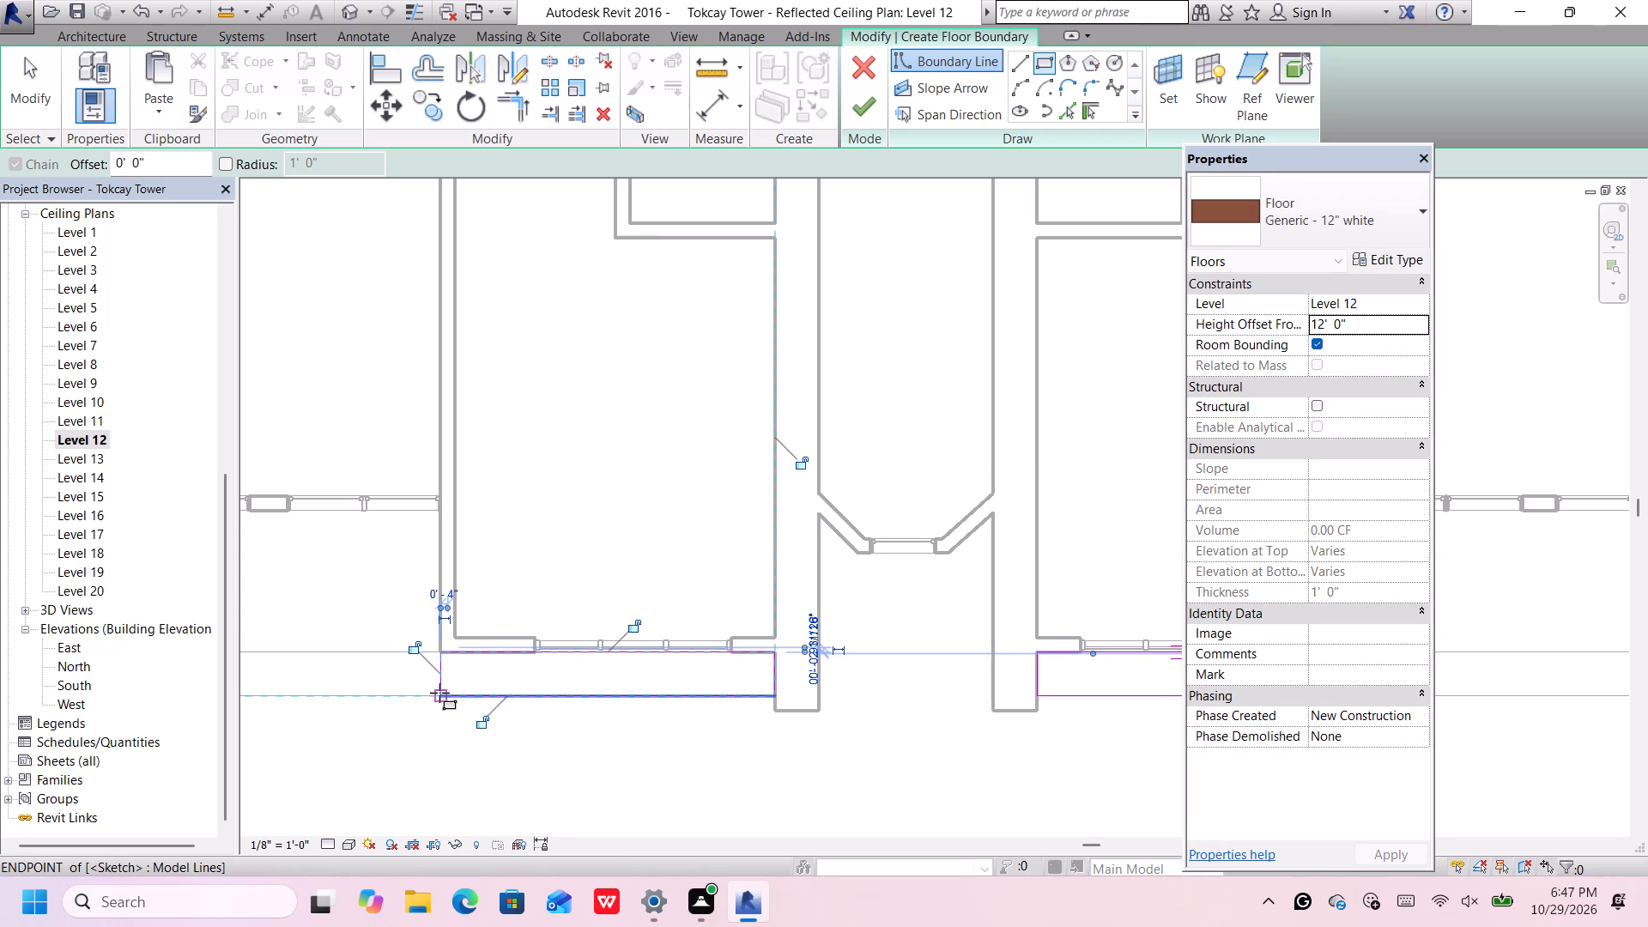
pyautogui.scroll(-8, 439, 695)
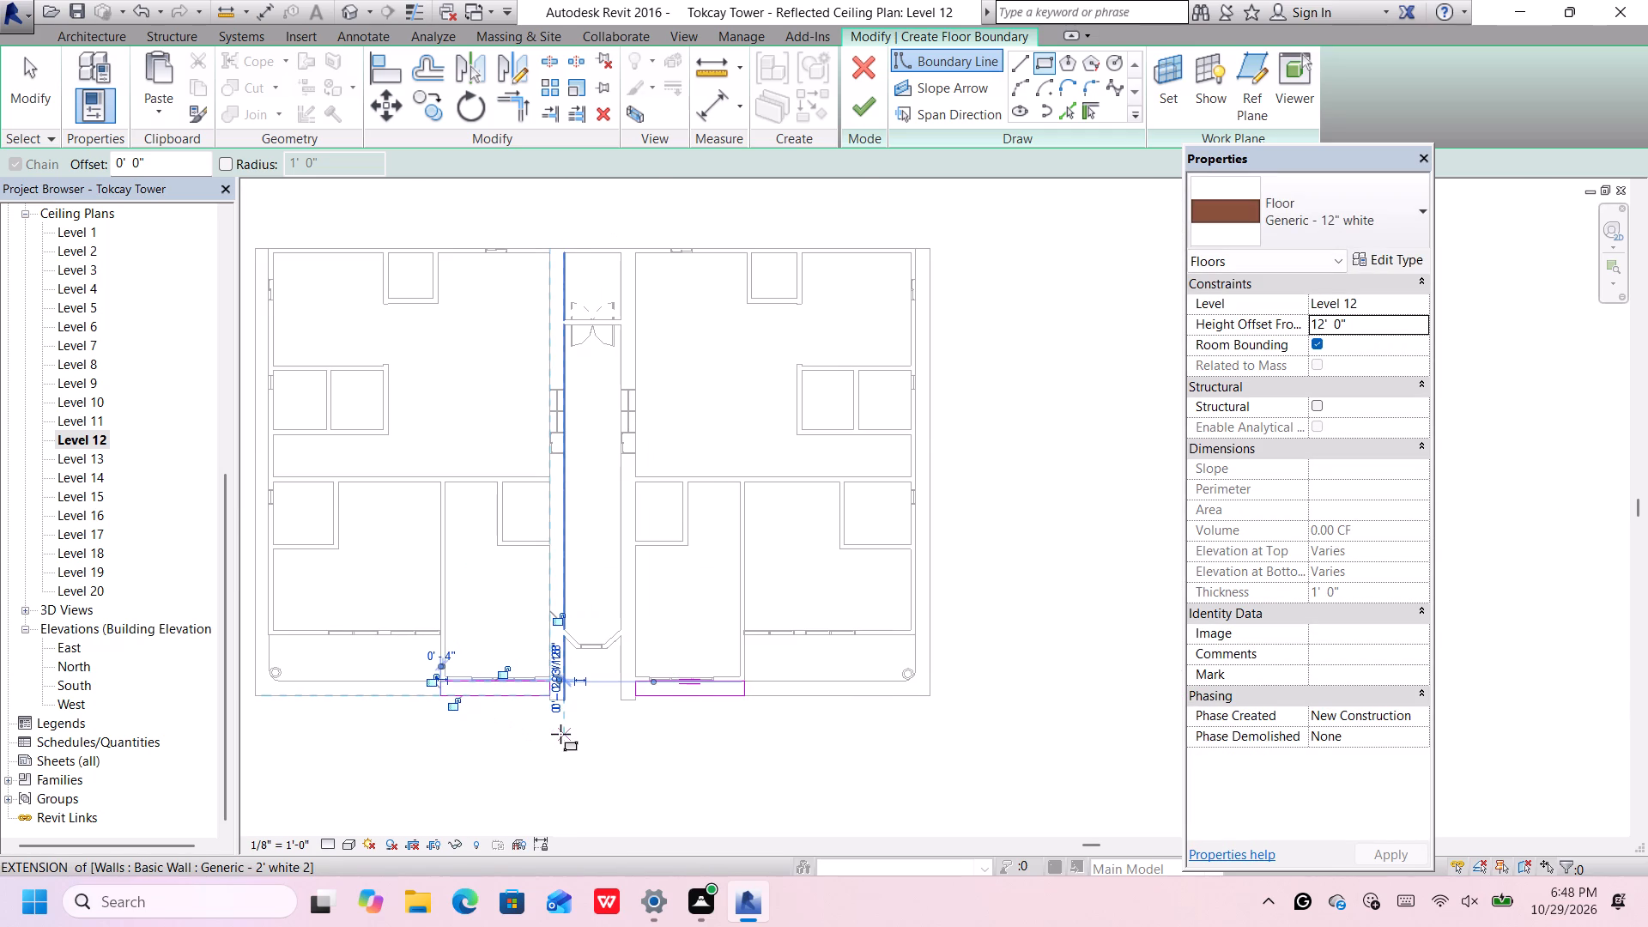
pyautogui.moveTo(560, 734); pyautogui.dragTo(646, 740, button='middle')
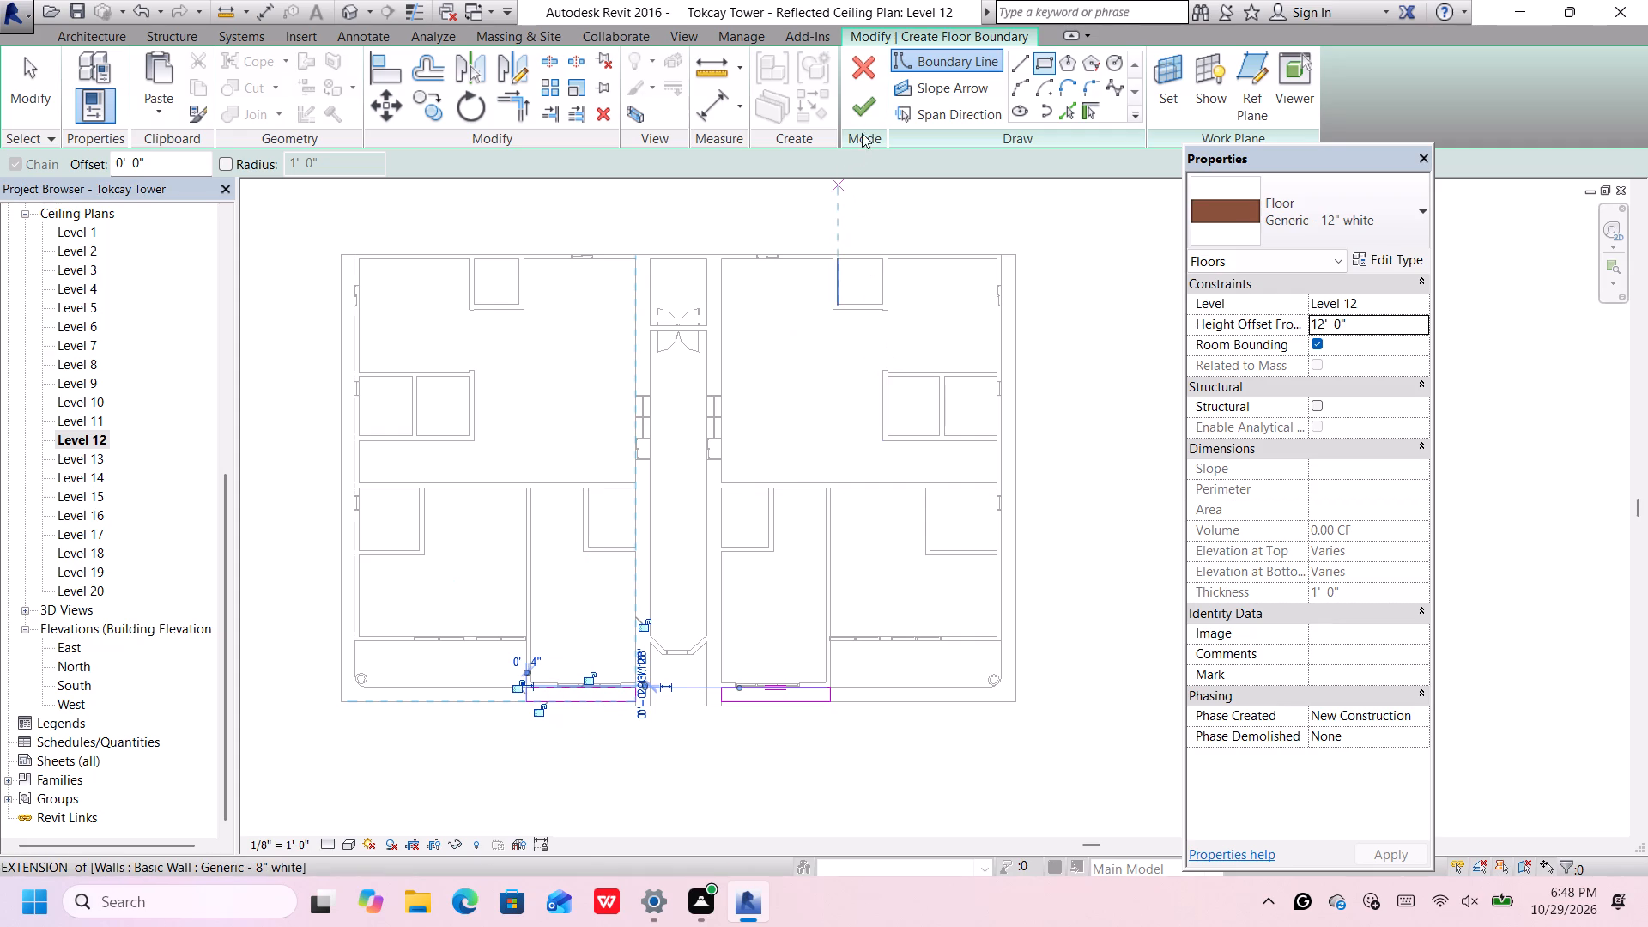
# Finish the floor boundary sketch to create the two white floor bands beside the central core.
pyautogui.click(862, 110)
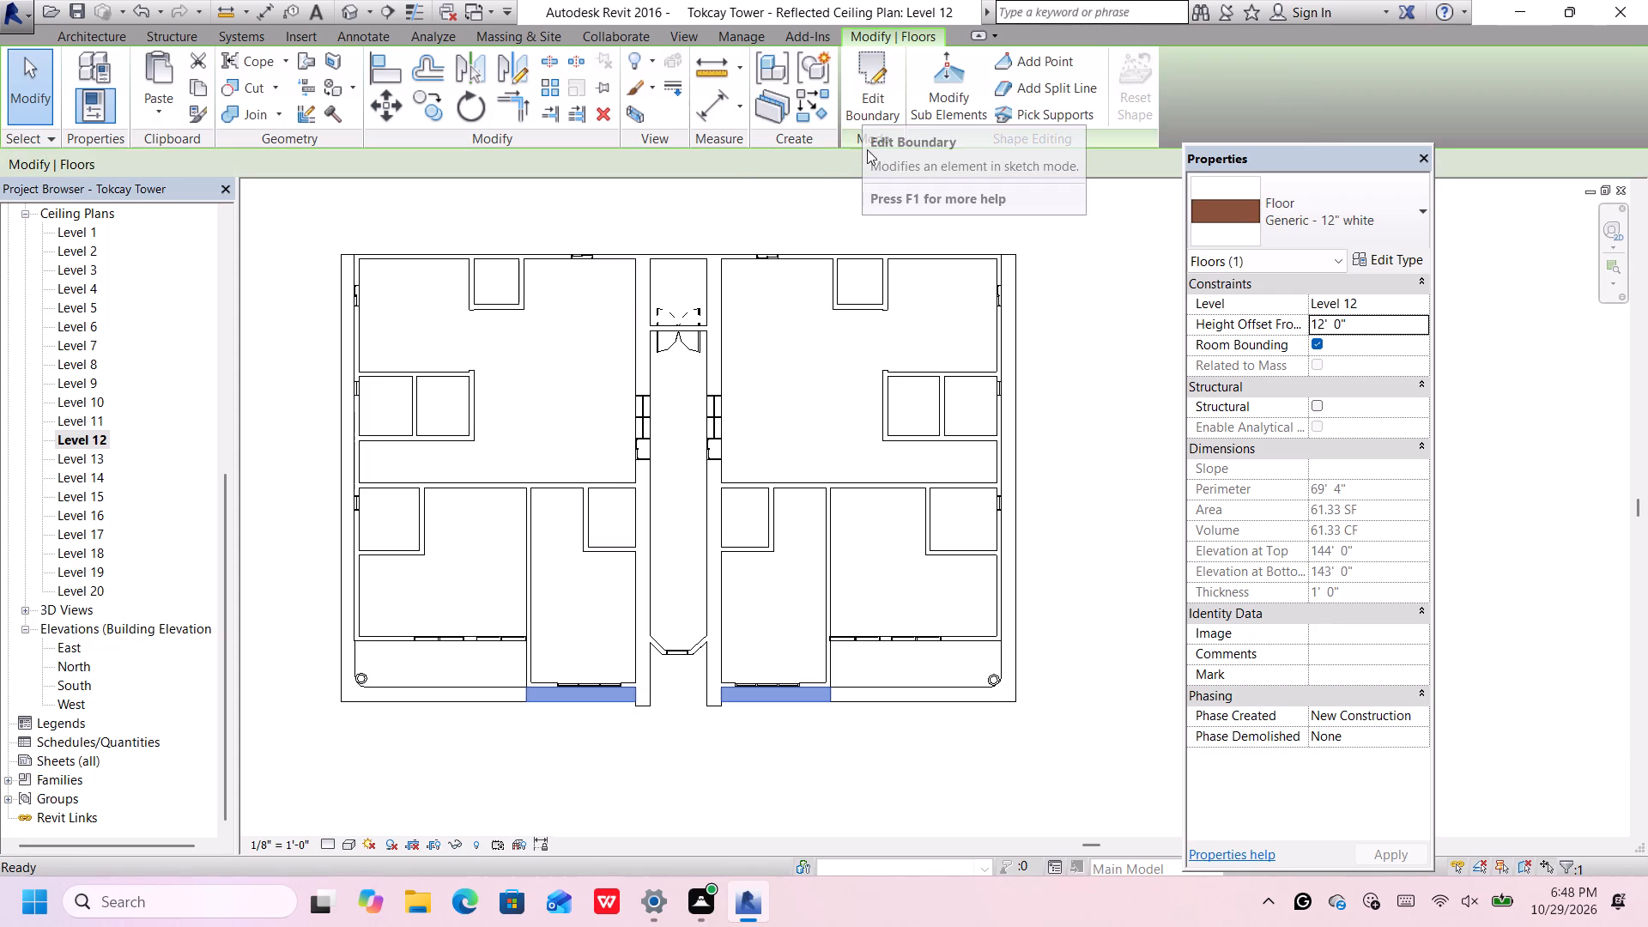
# Examine the new white floor bands on both sides of the central core in the 3D view.
pyautogui.click(347, 15)
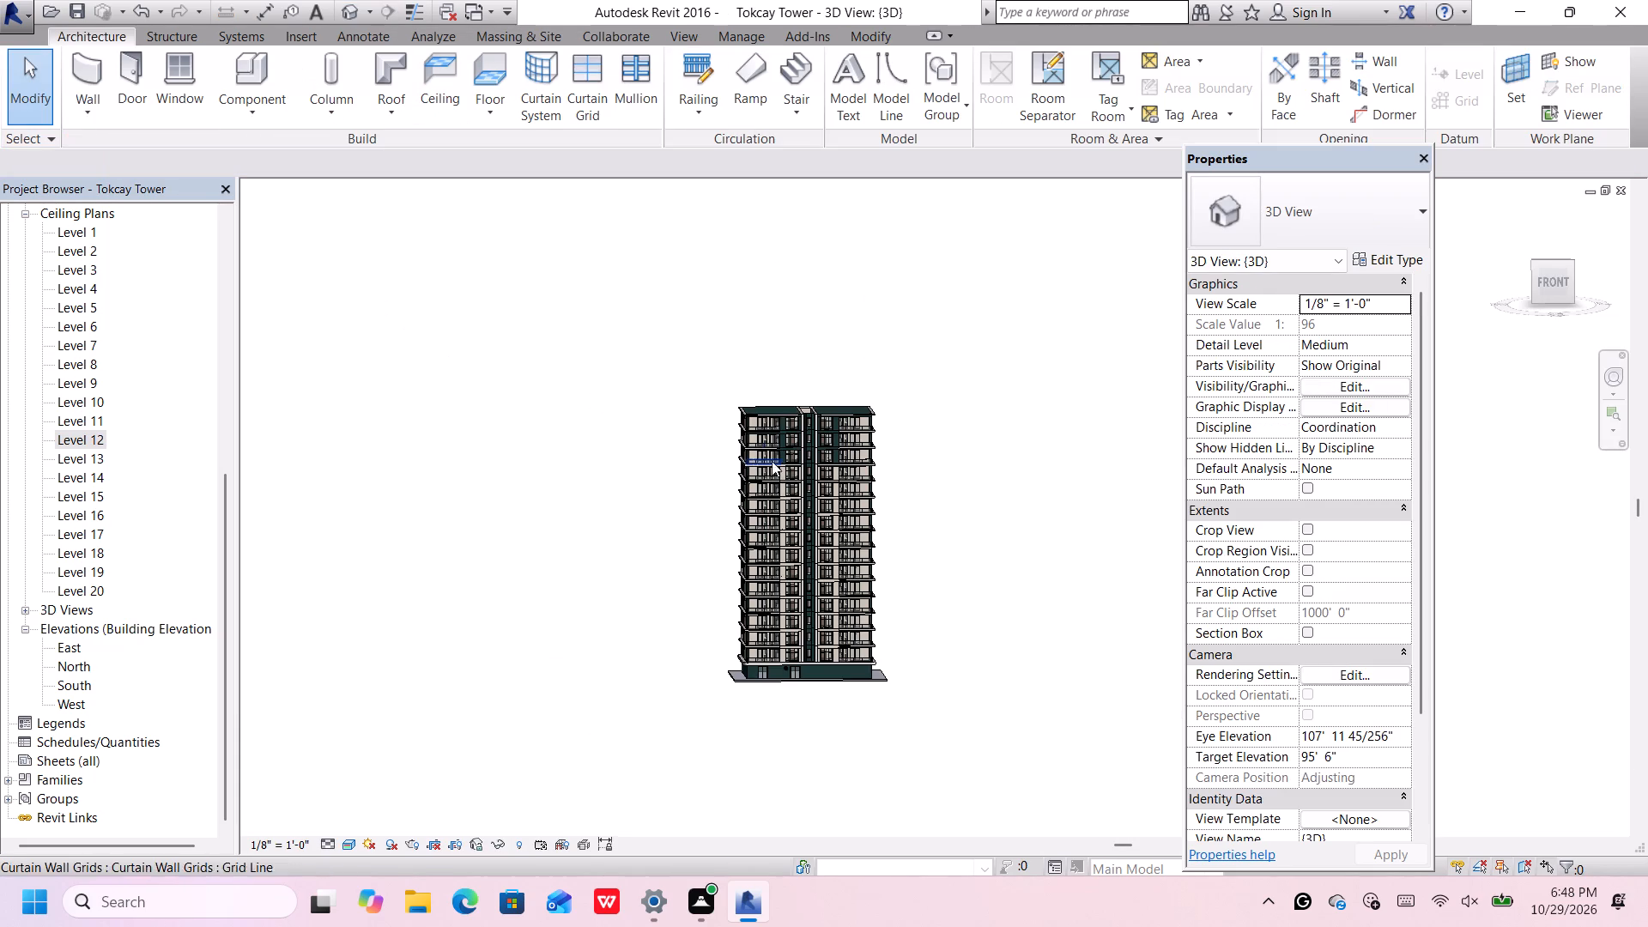
pyautogui.scroll(14, 788, 474)
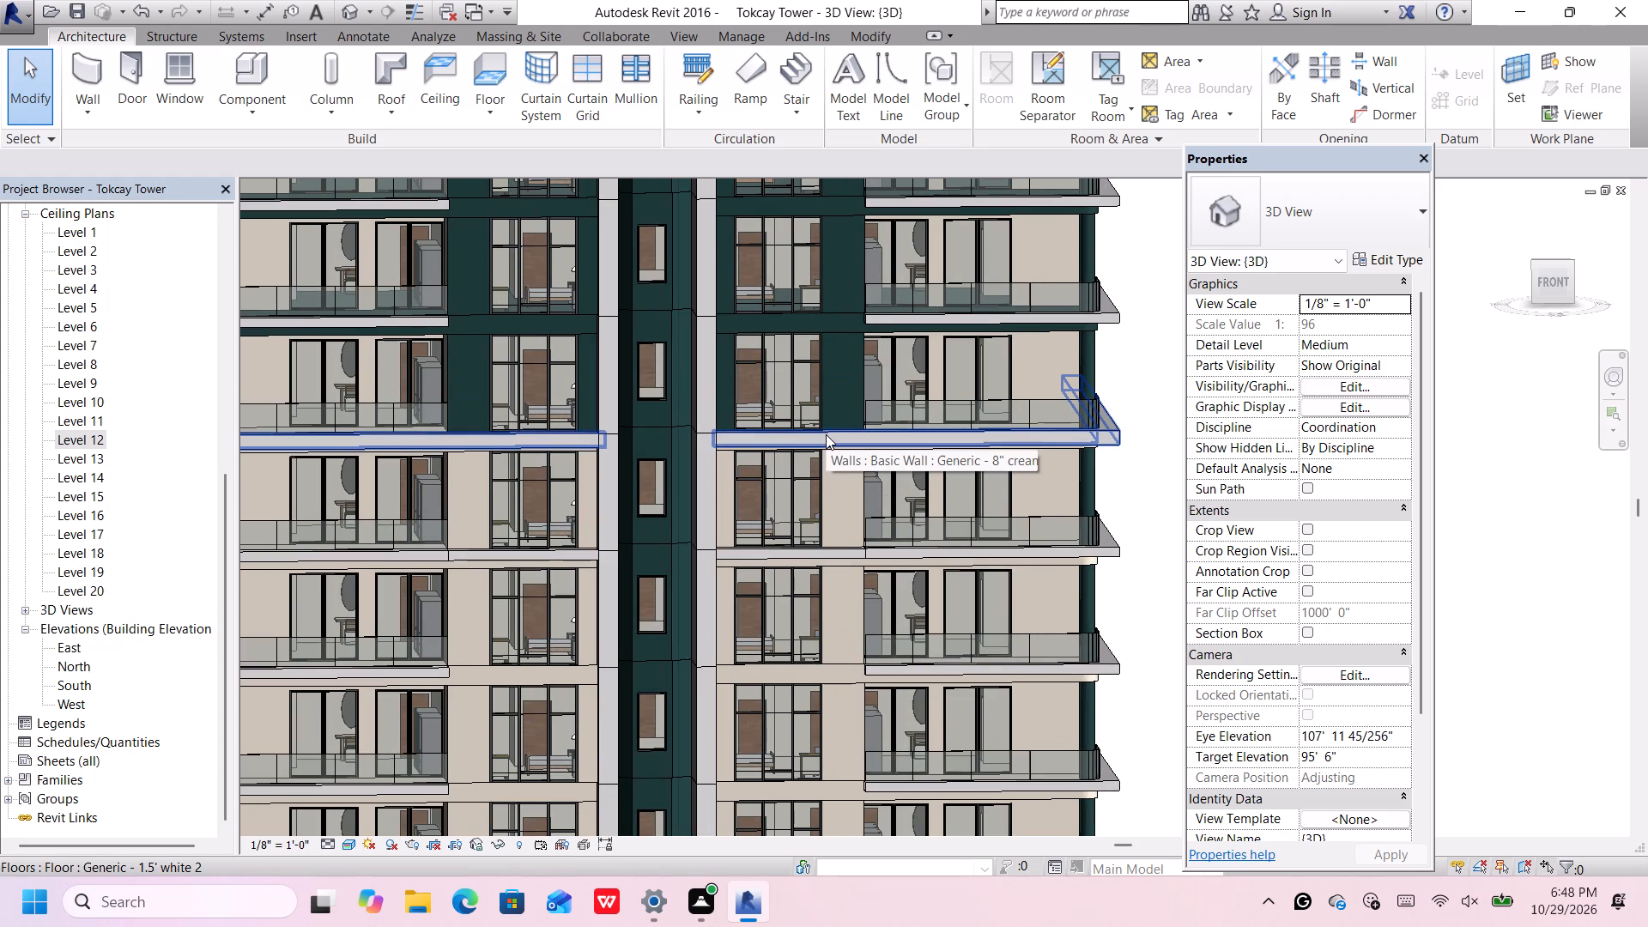
pyautogui.click(804, 551)
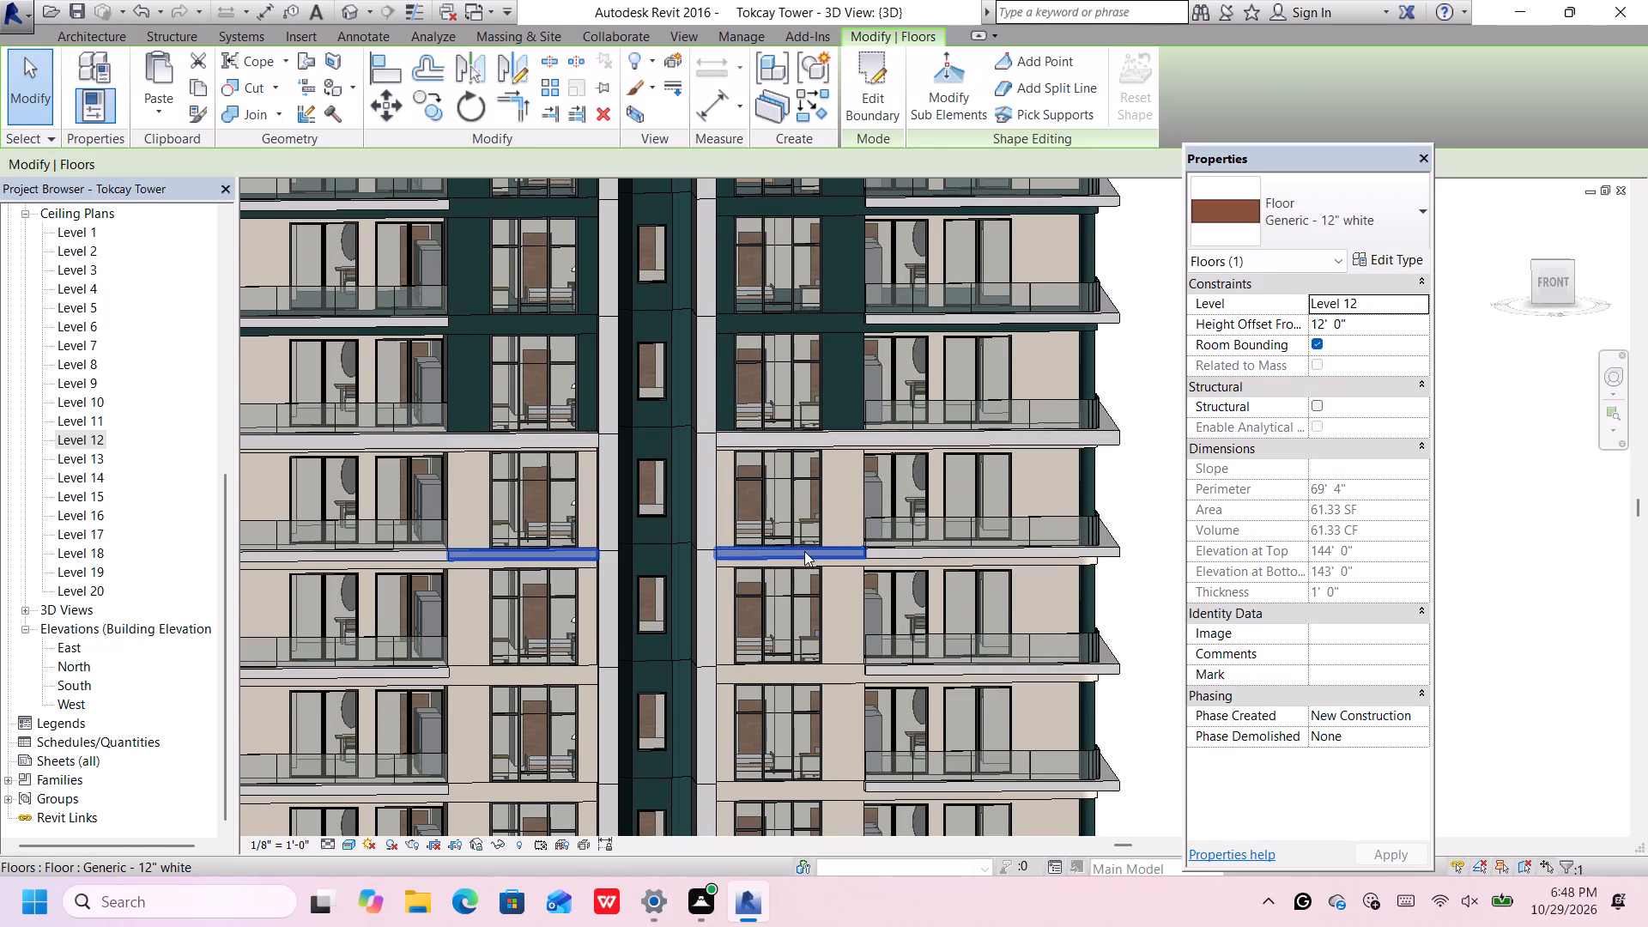
pyautogui.scroll(4, 814, 556)
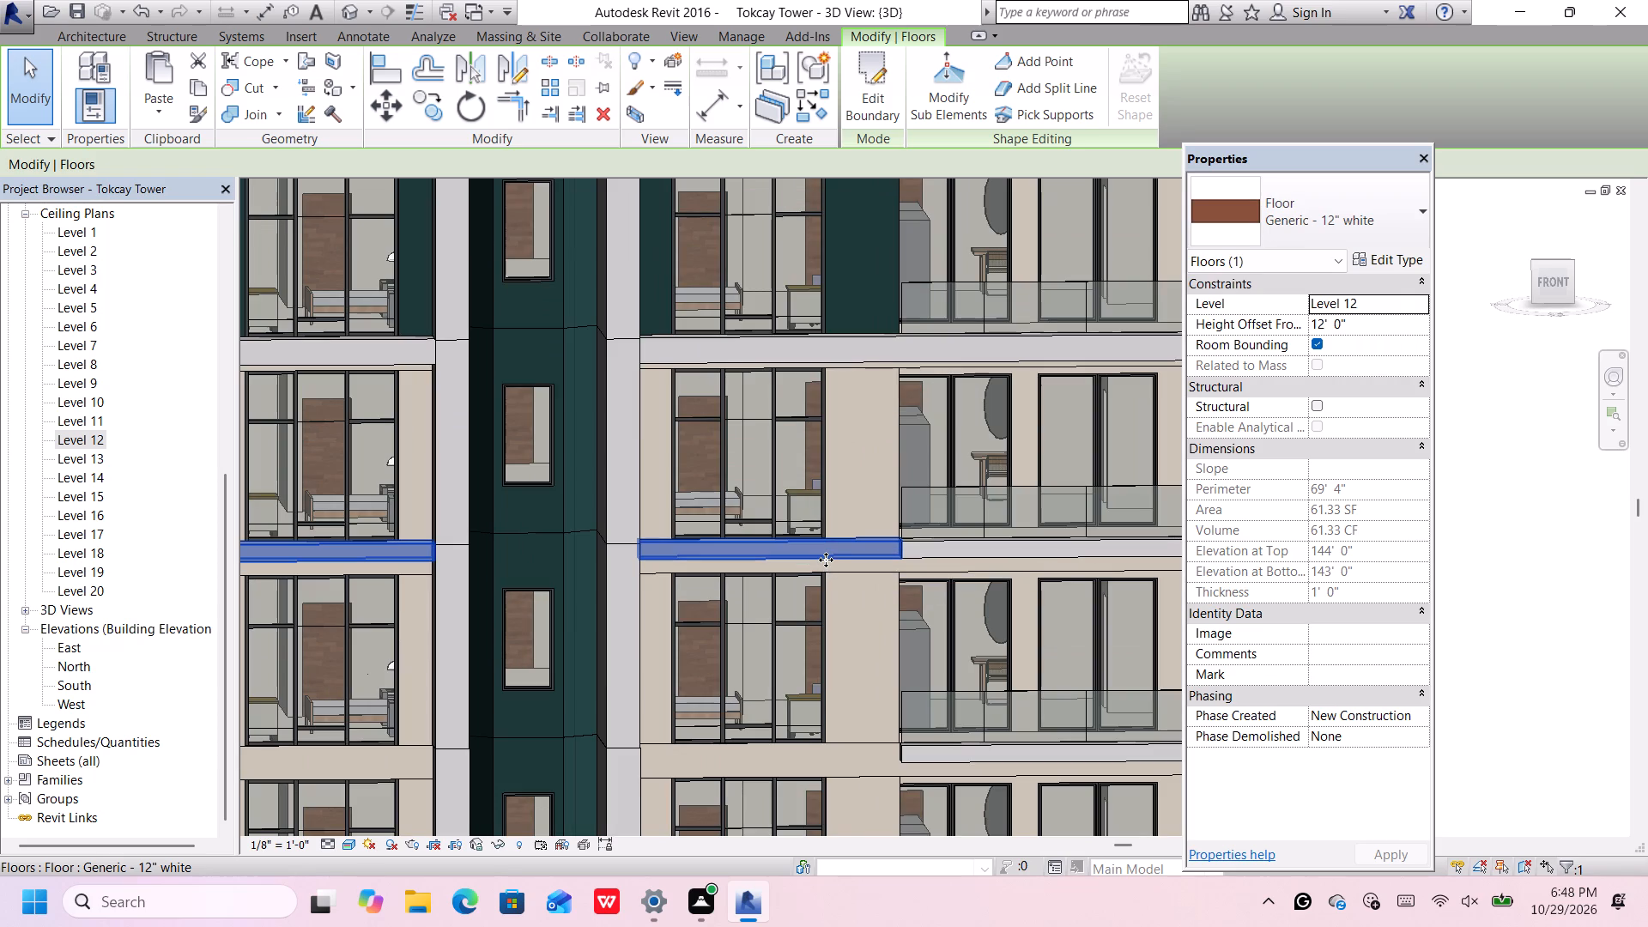
pyautogui.scroll(1, 826, 560)
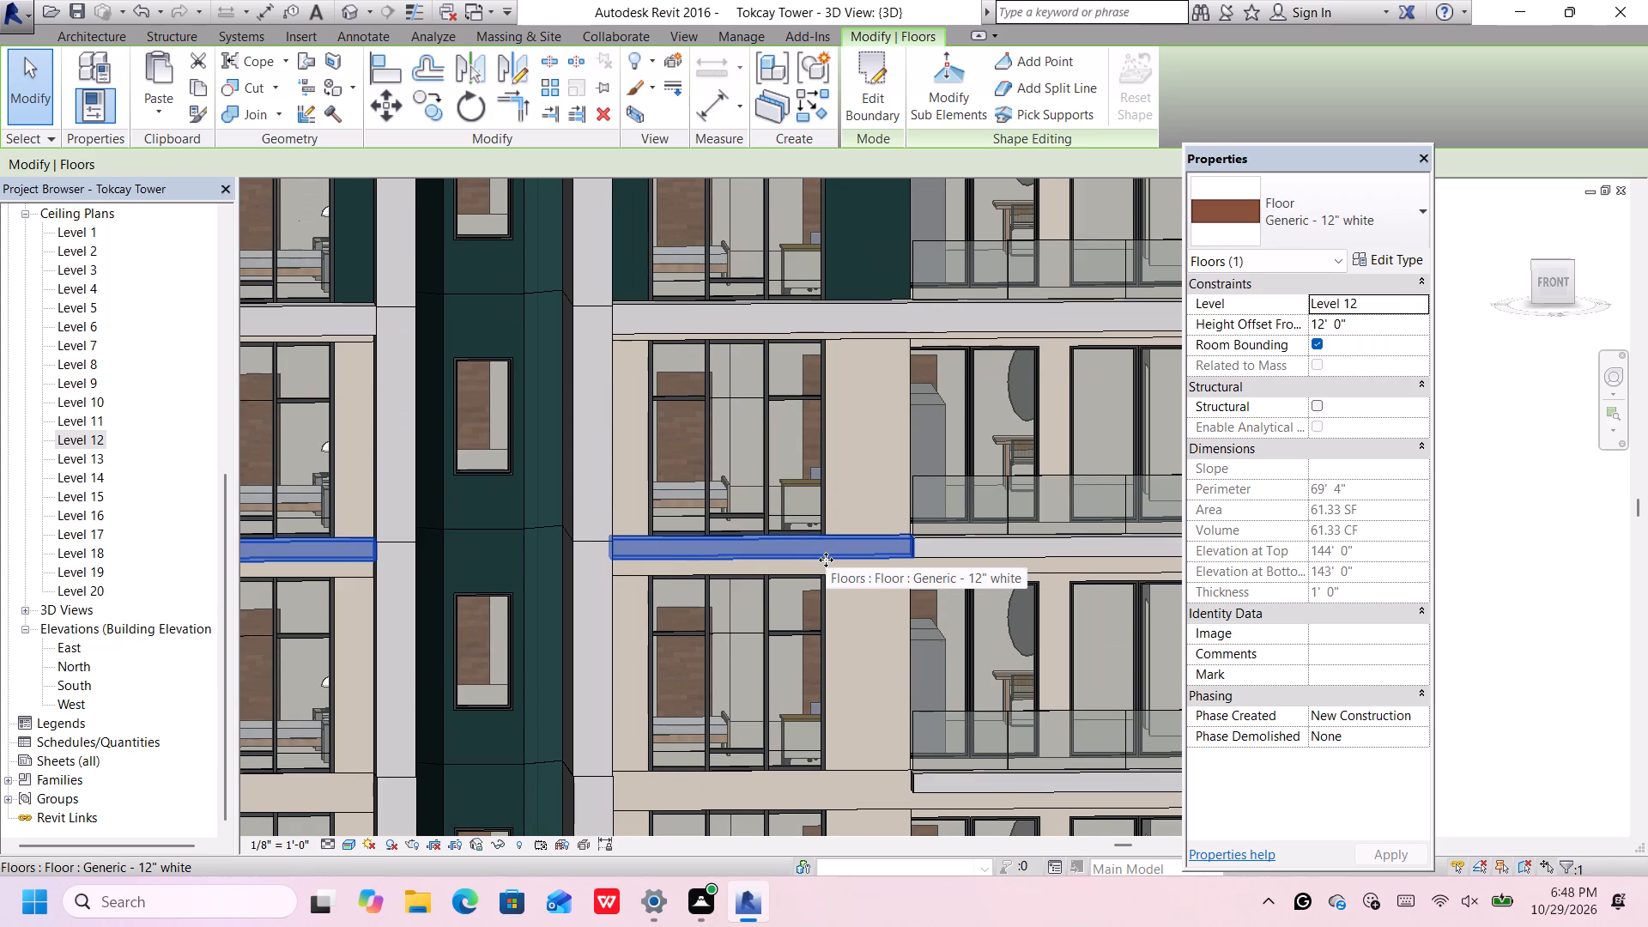
pyautogui.scroll(-7, 826, 560)
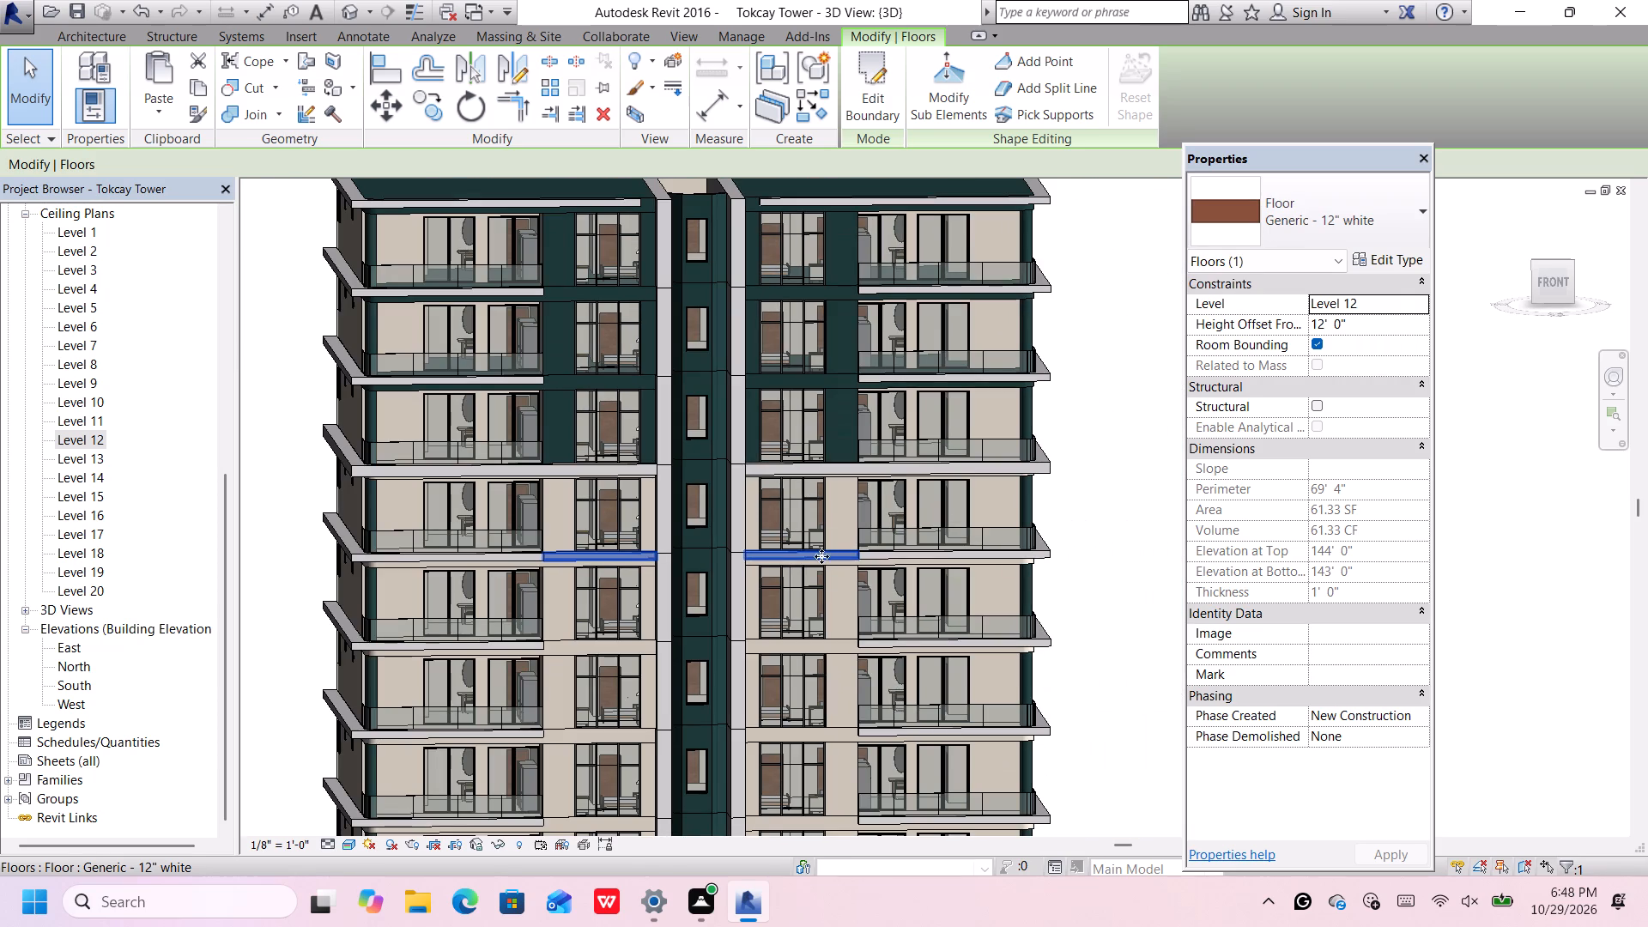
# Edit the floor's boundary in the Level 12 ceiling plan, moving the eastern rectangle's outer end toward the core until it is 11'-0" long.
pyautogui.doubleClick(777, 561)
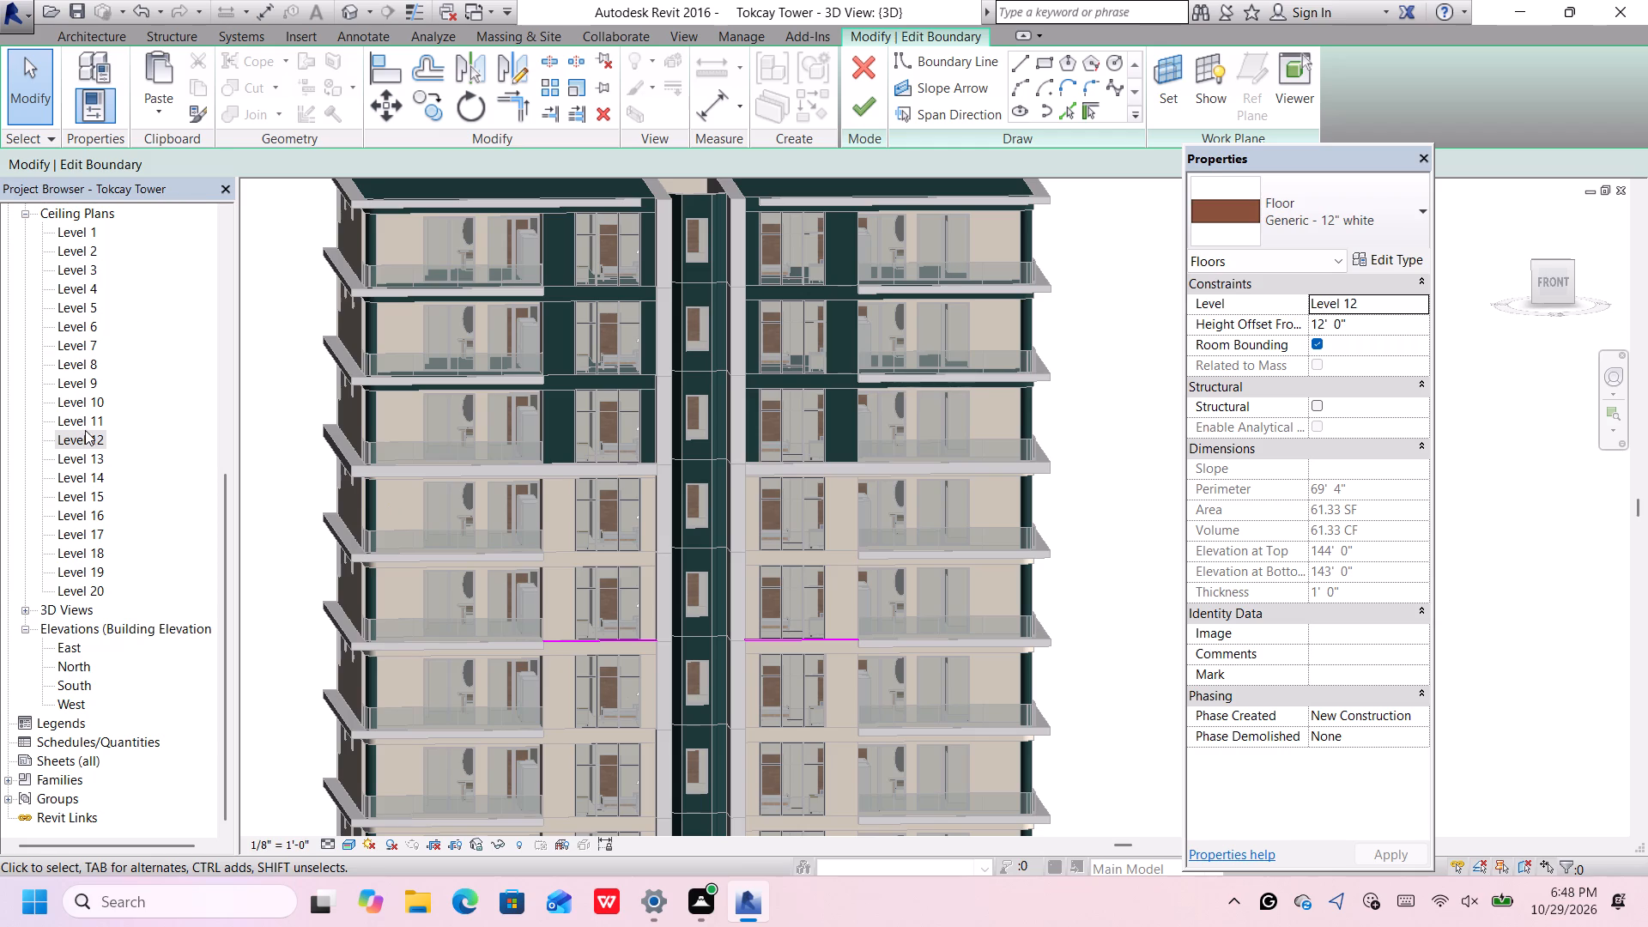
pyautogui.doubleClick(87, 433)
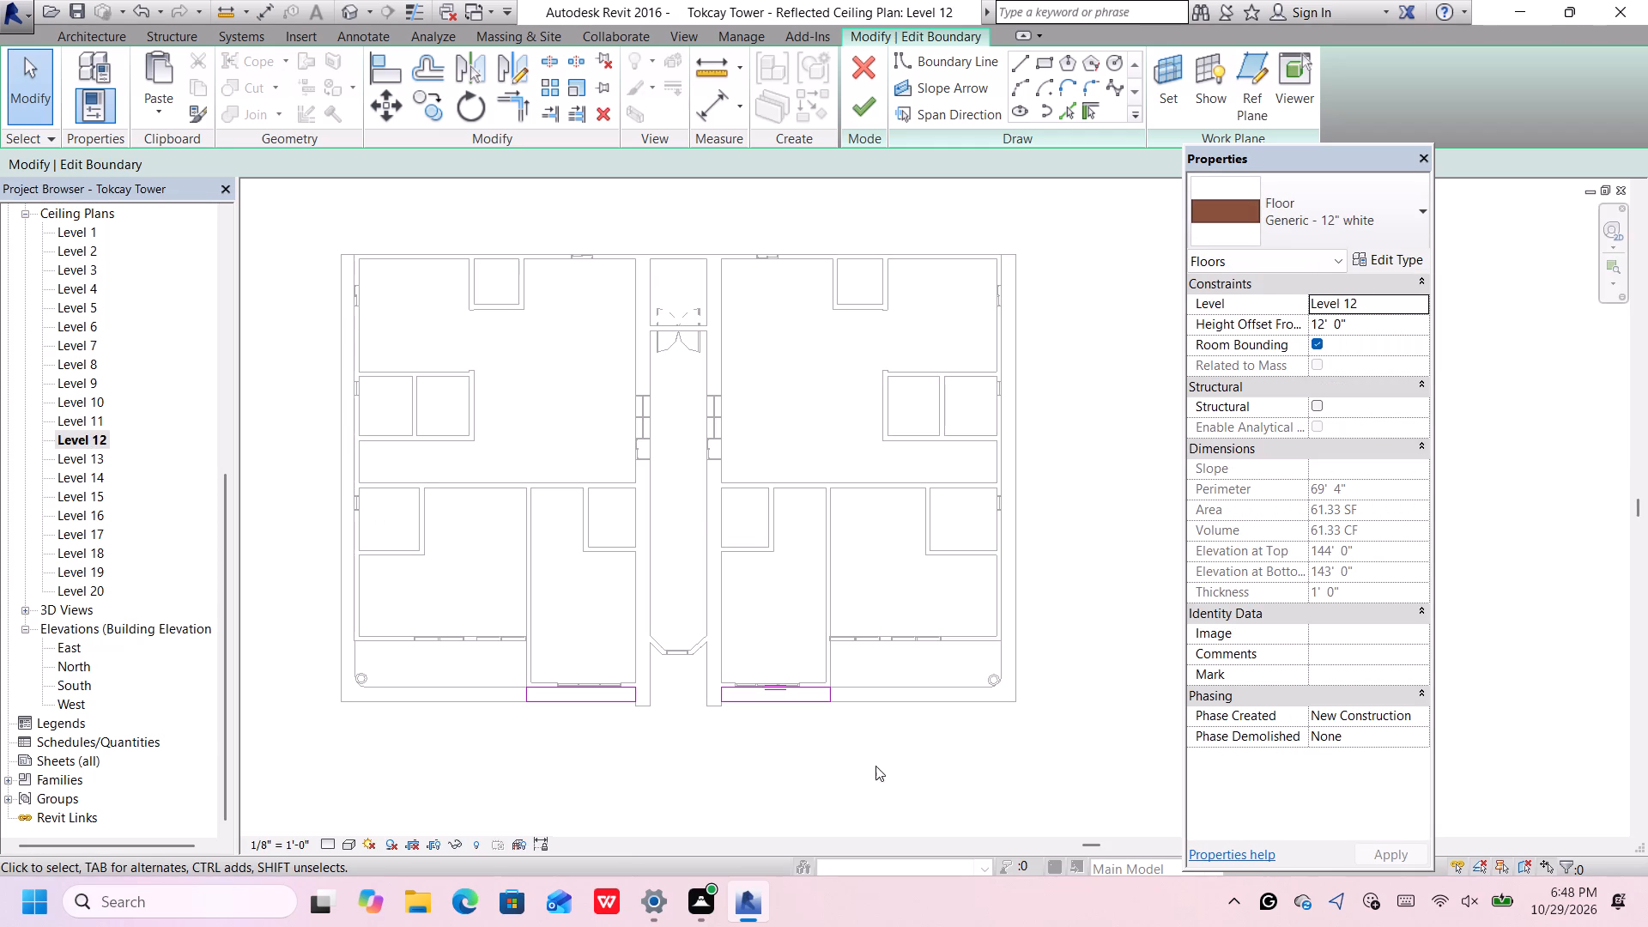
pyautogui.scroll(10, 845, 724)
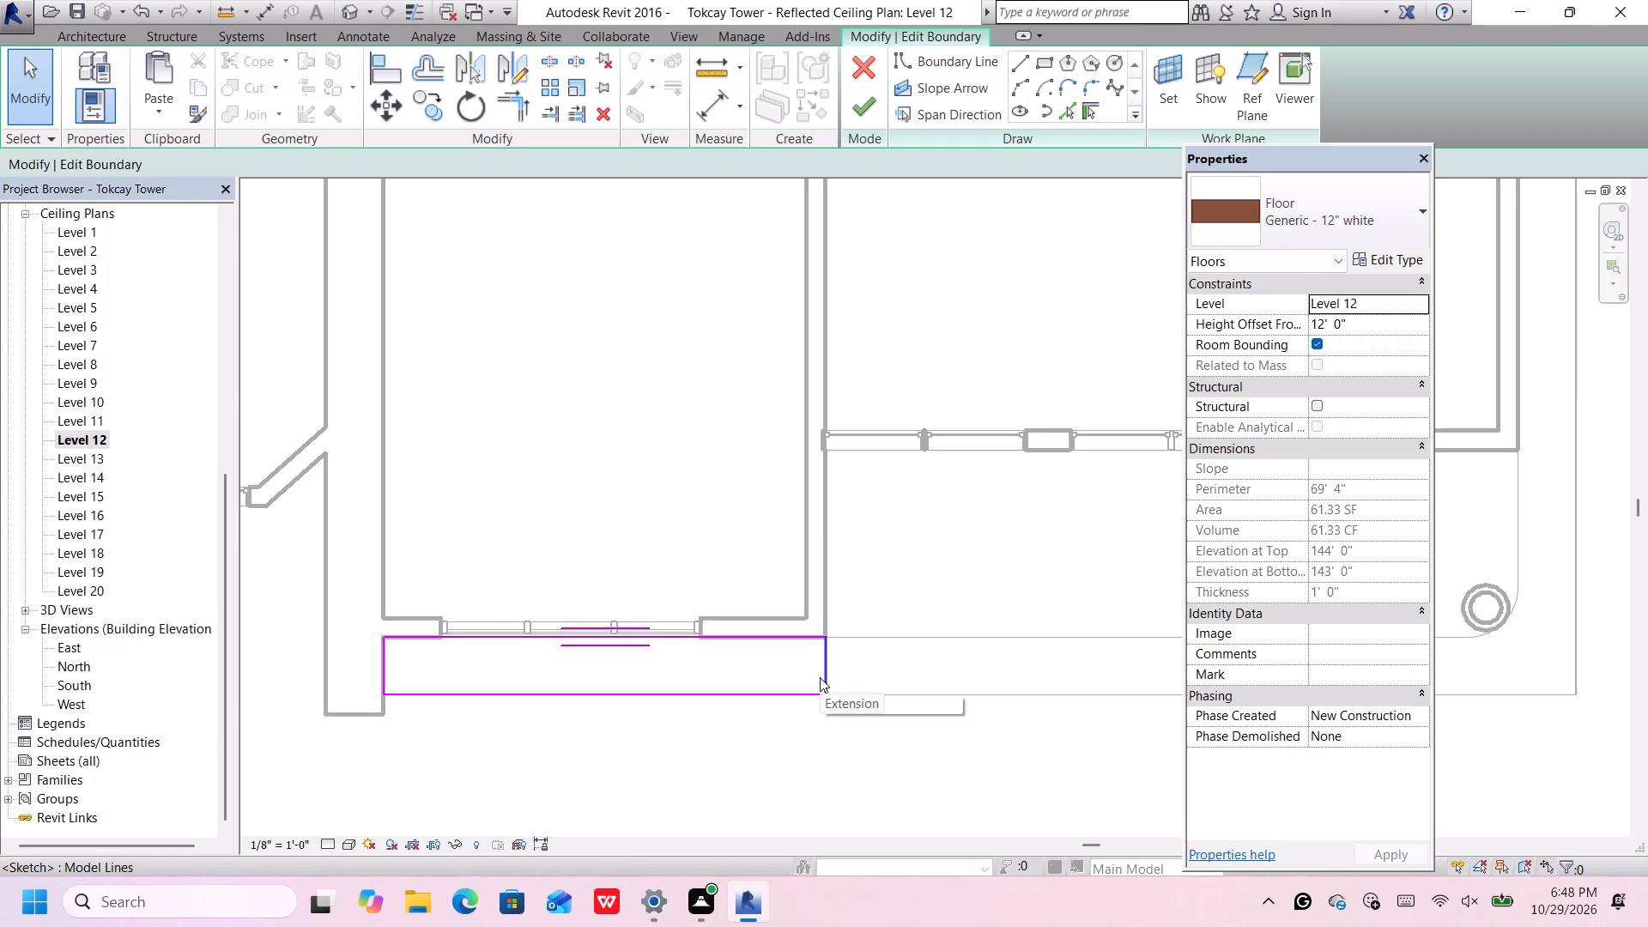
pyautogui.scroll(2, 820, 677)
pyautogui.click(820, 677)
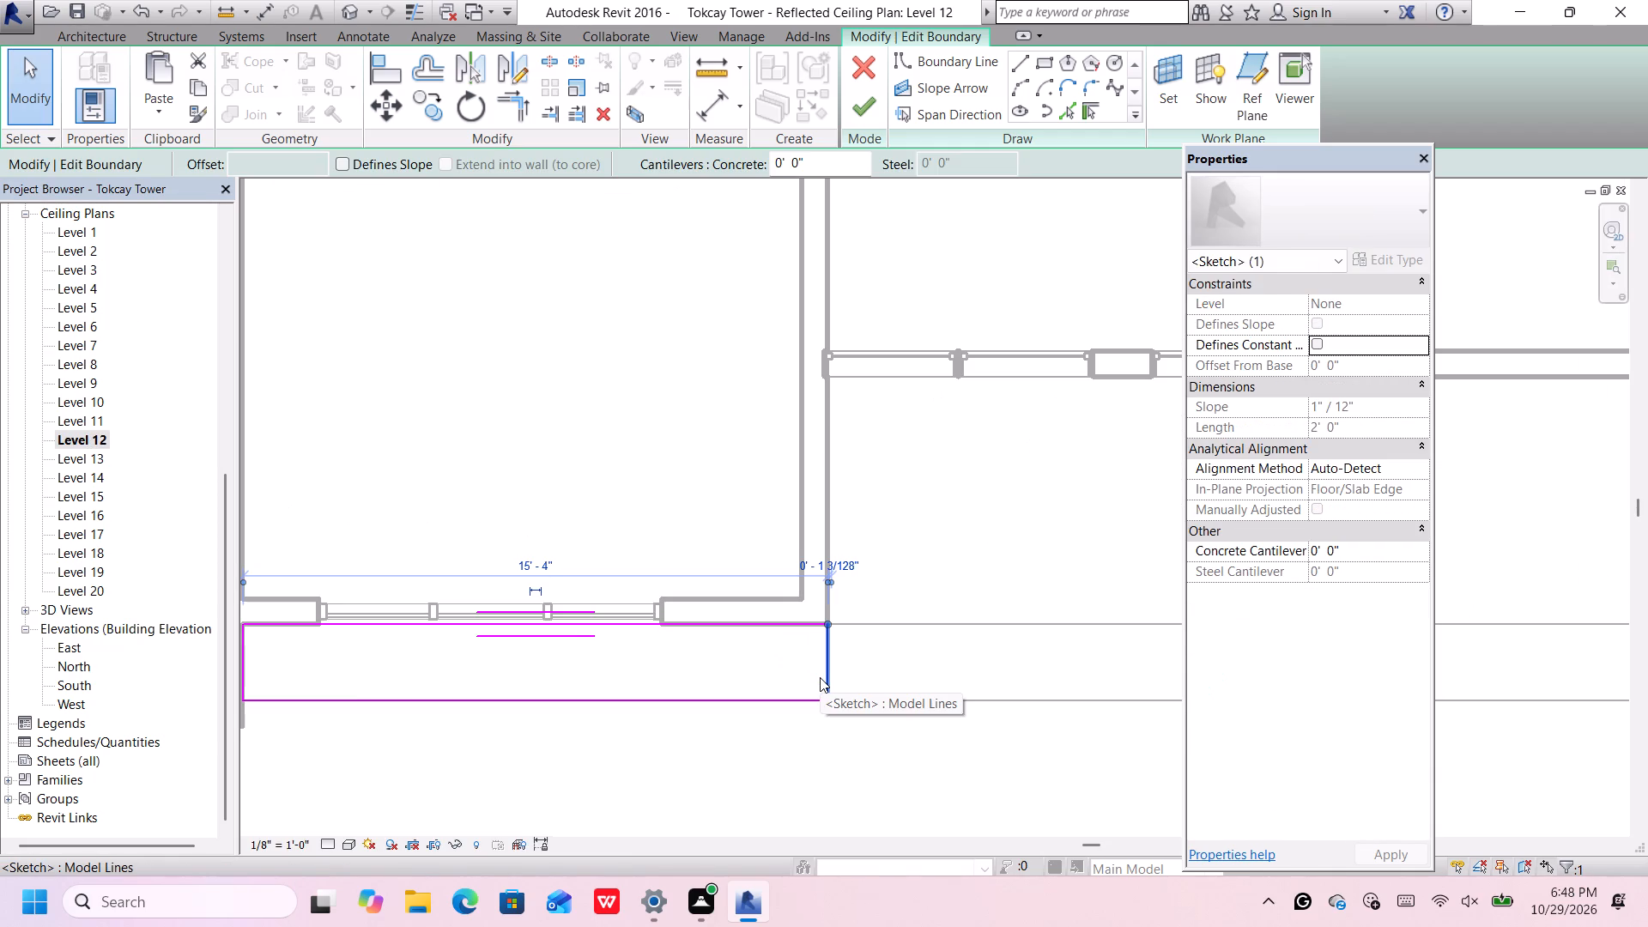
pyautogui.press('Left')
pyautogui.press('Left')
pyautogui.press('Left')
pyautogui.press('Left')
pyautogui.press('Left')
pyautogui.press('Left')
pyautogui.press('Left')
pyautogui.press('Left')
pyautogui.press('Left')
pyautogui.press('Left')
pyautogui.press('Left')
pyautogui.press('Left')
pyautogui.press('Left')
pyautogui.press('Left')
pyautogui.press('Left')
pyautogui.press('Left')
pyautogui.press('Left')
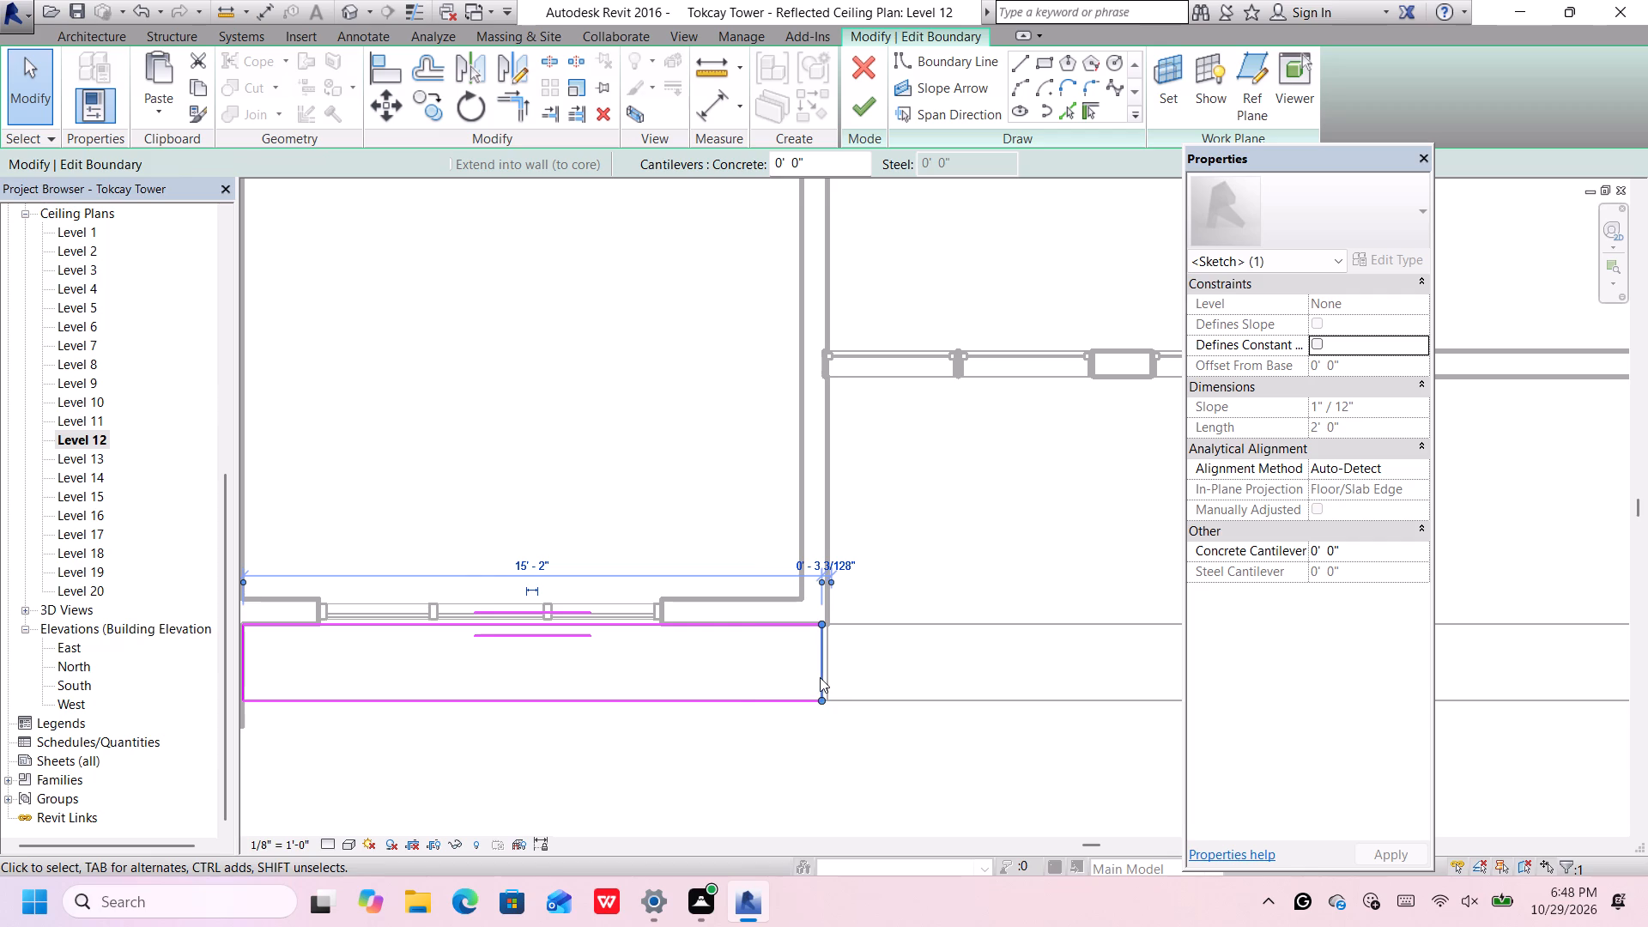
pyautogui.press('Left')
pyautogui.press('Left')
pyautogui.press('Left')
pyautogui.press('Left')
pyautogui.press('Left')
pyautogui.press('Left')
pyautogui.press('Left')
pyautogui.press('Left')
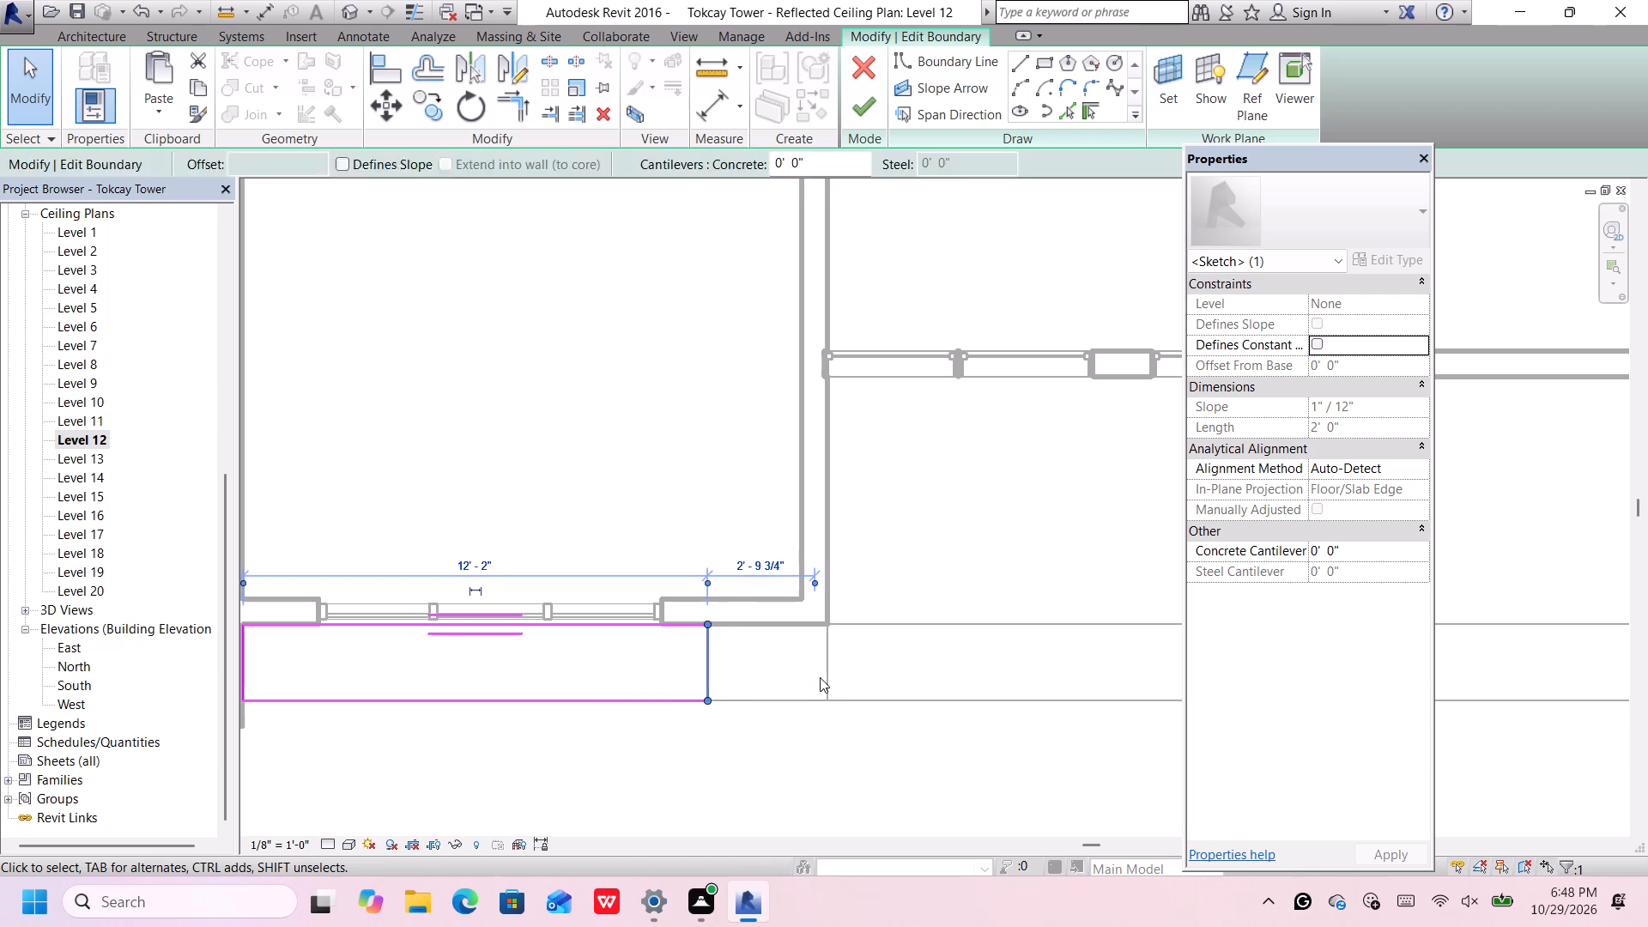
pyautogui.press('Left')
pyautogui.press('Left')
pyautogui.press('Left')
pyautogui.press('Left')
pyautogui.press('Left')
pyautogui.press('Left')
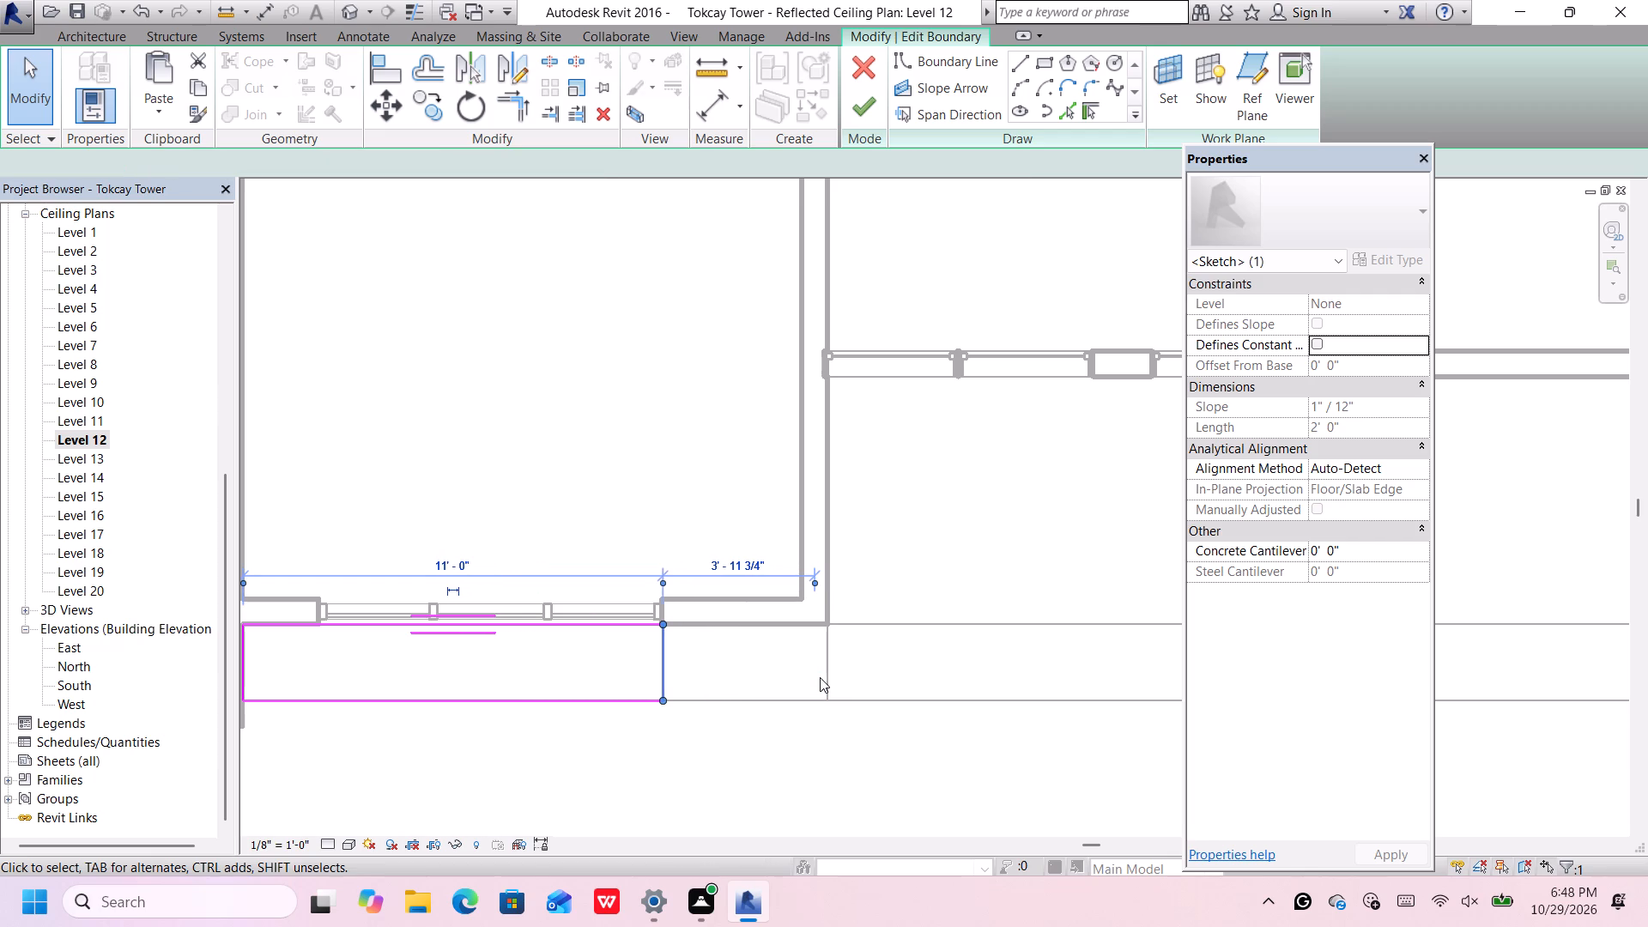
# Move the western rectangle's outer end toward the core until it is 11'-0" long, and finish the boundary edit.
pyautogui.scroll(-10, 819, 677)
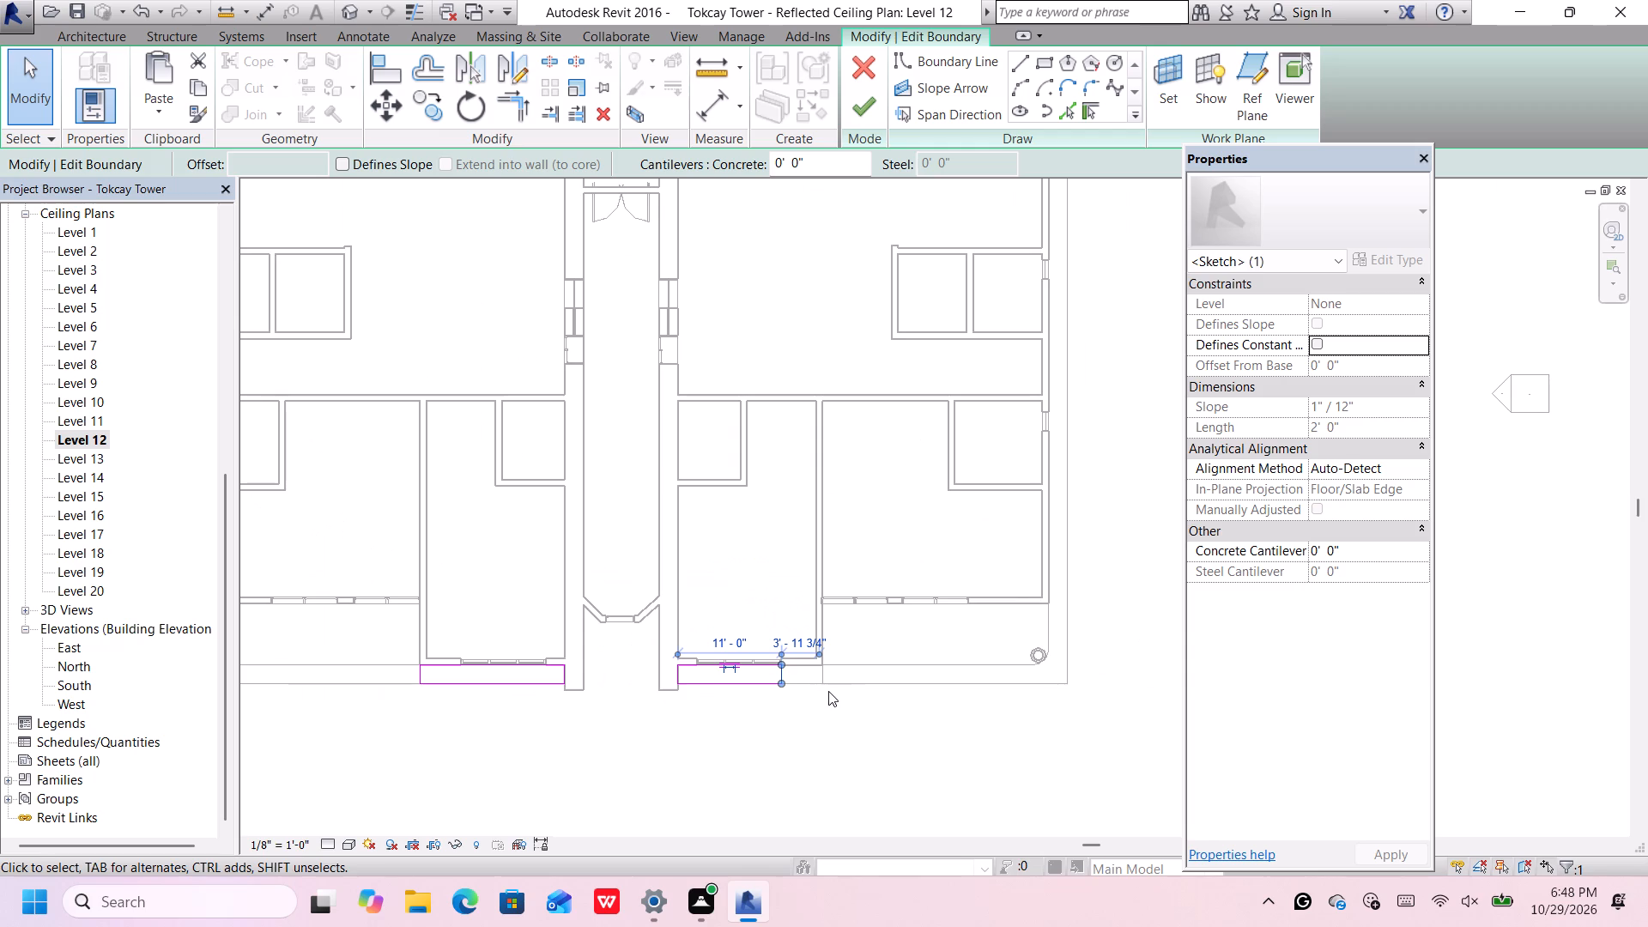
pyautogui.scroll(5, 399, 685)
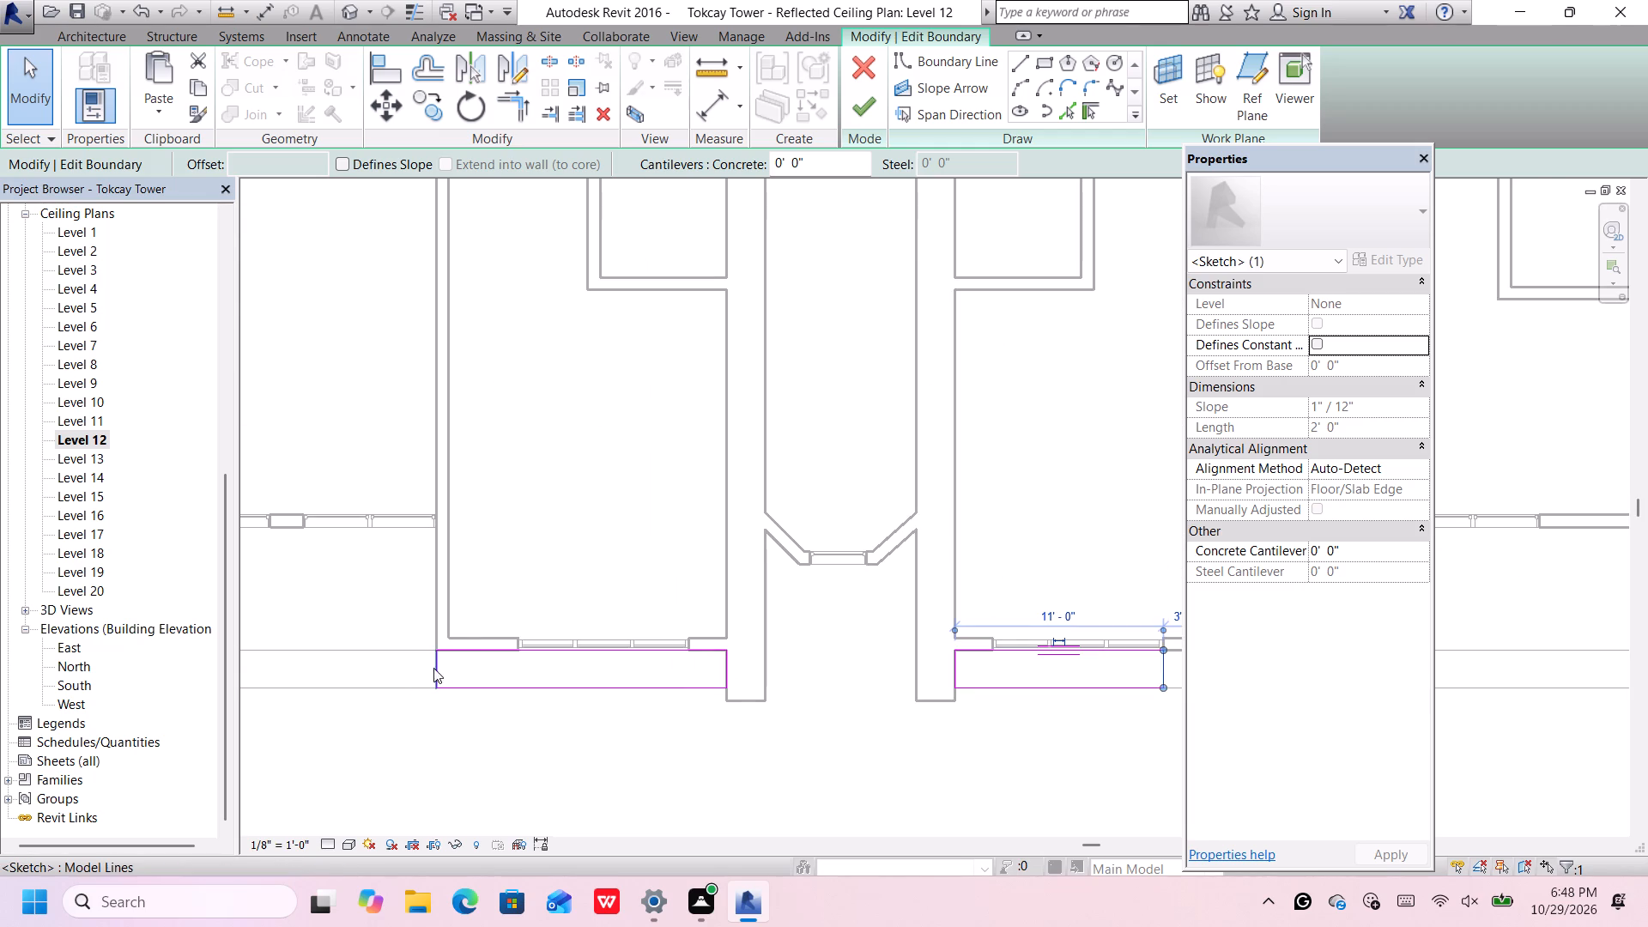
pyautogui.click(436, 667)
pyautogui.scroll(4, 437, 669)
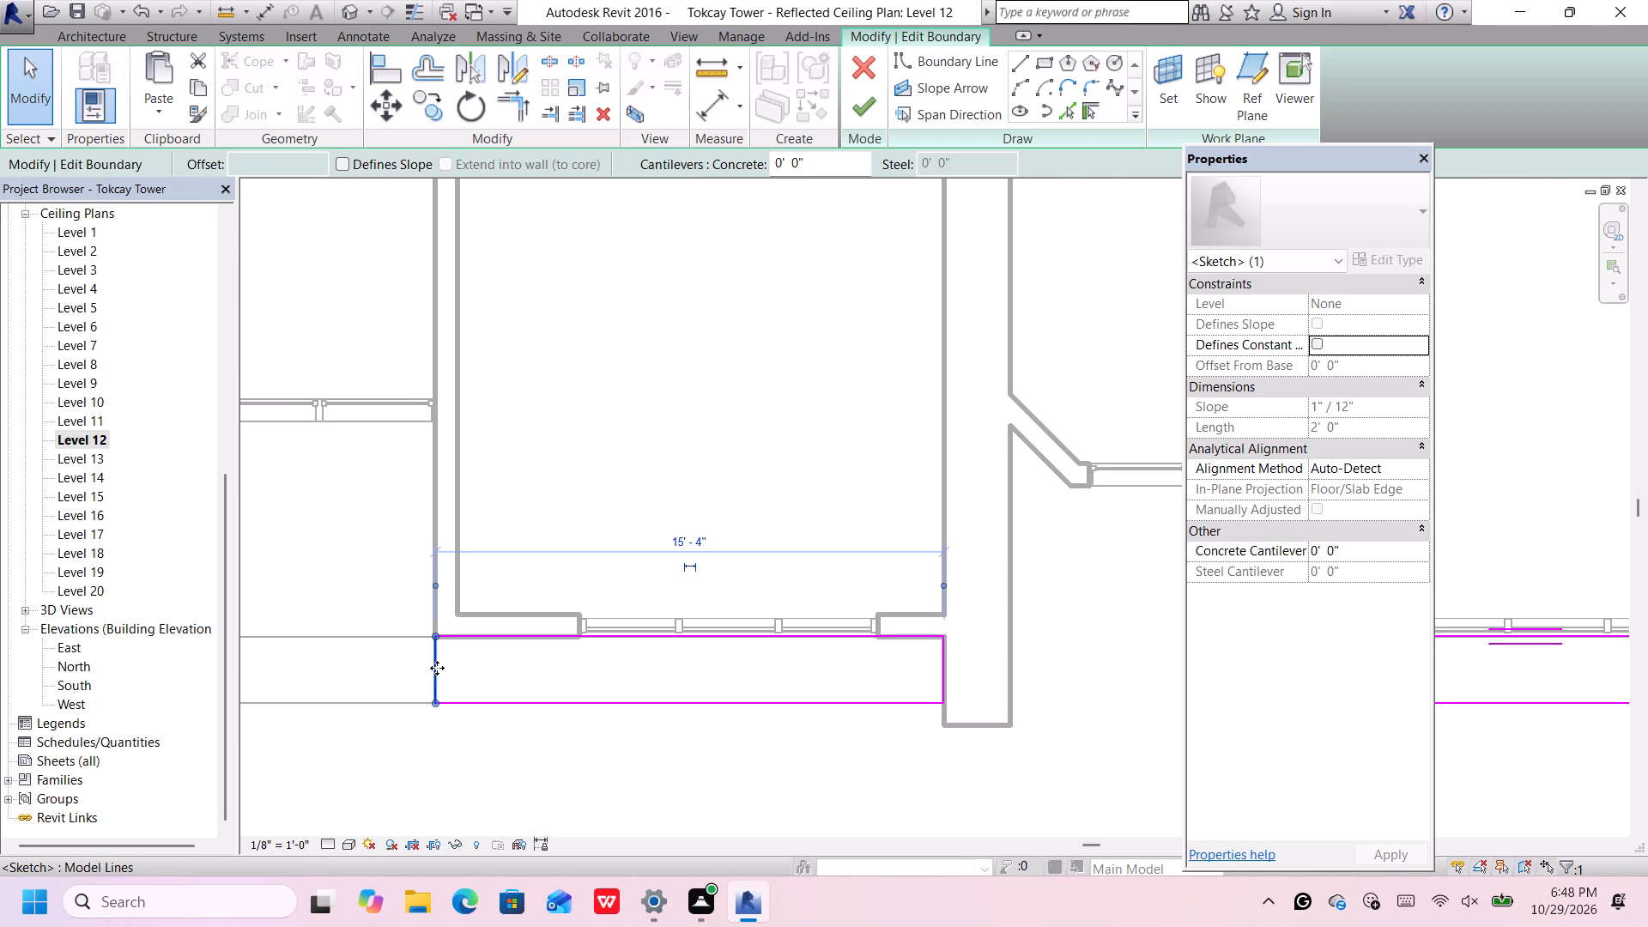
pyautogui.press('Right')
pyautogui.press('Right')
pyautogui.press('Right')
pyautogui.press('Right')
pyautogui.press('Right')
pyautogui.press('Right')
pyautogui.press('Right')
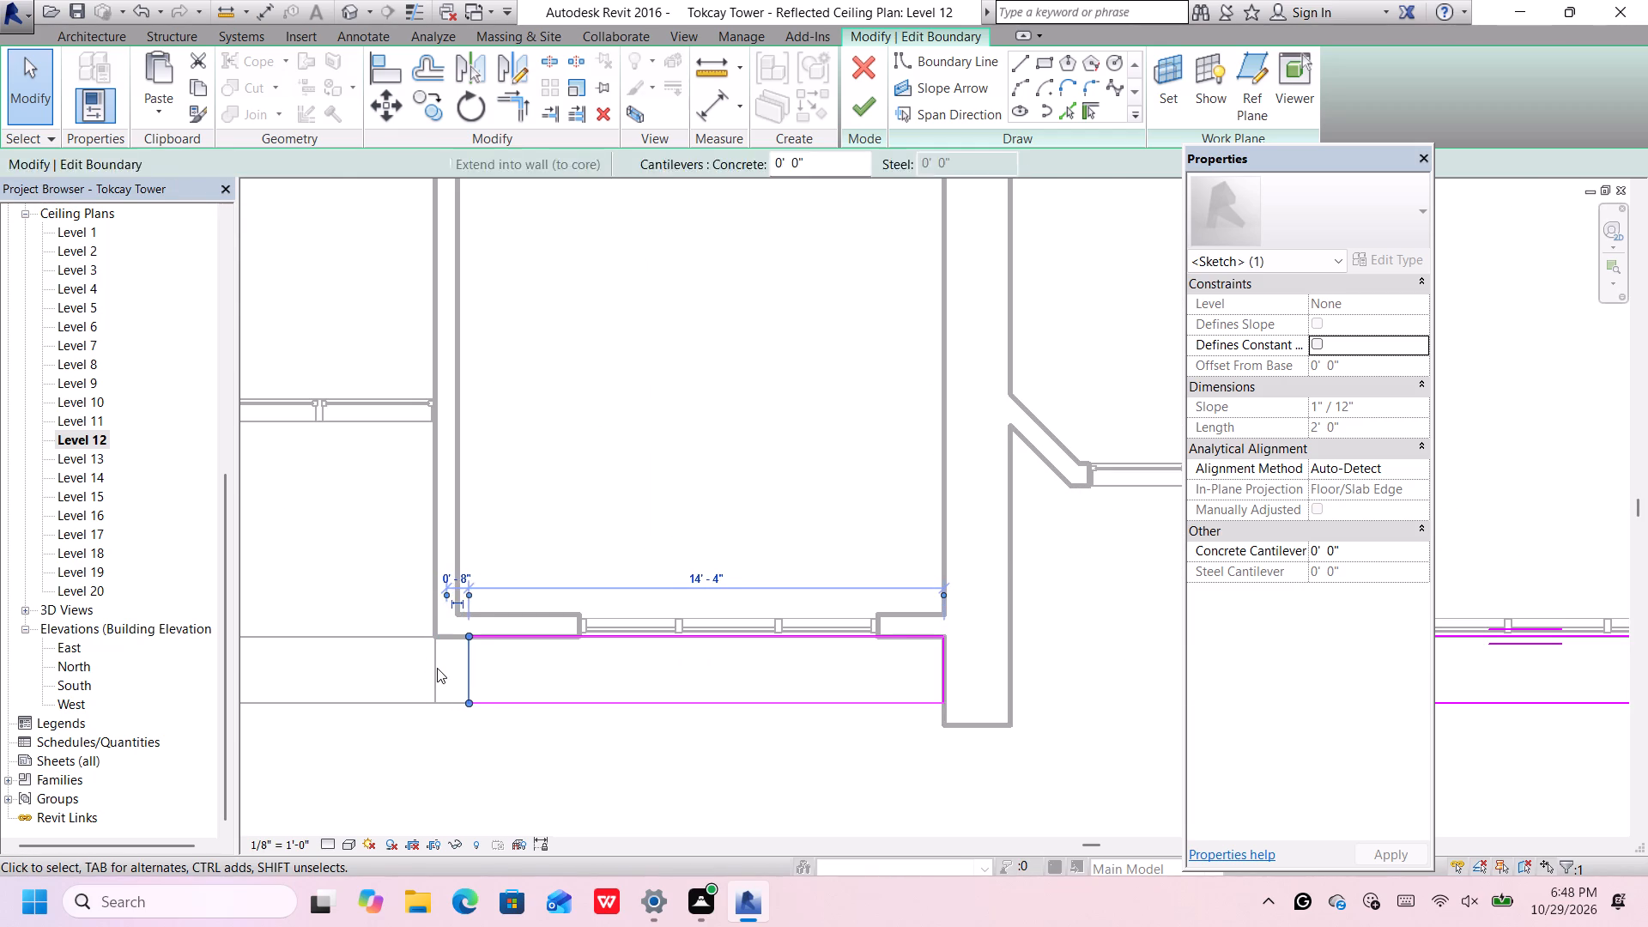
pyautogui.press('Right')
pyautogui.press('Right')
pyautogui.press('Right')
pyautogui.press('Right')
pyautogui.press('Right')
pyautogui.press('Right')
pyautogui.press('Right')
pyautogui.press('Right')
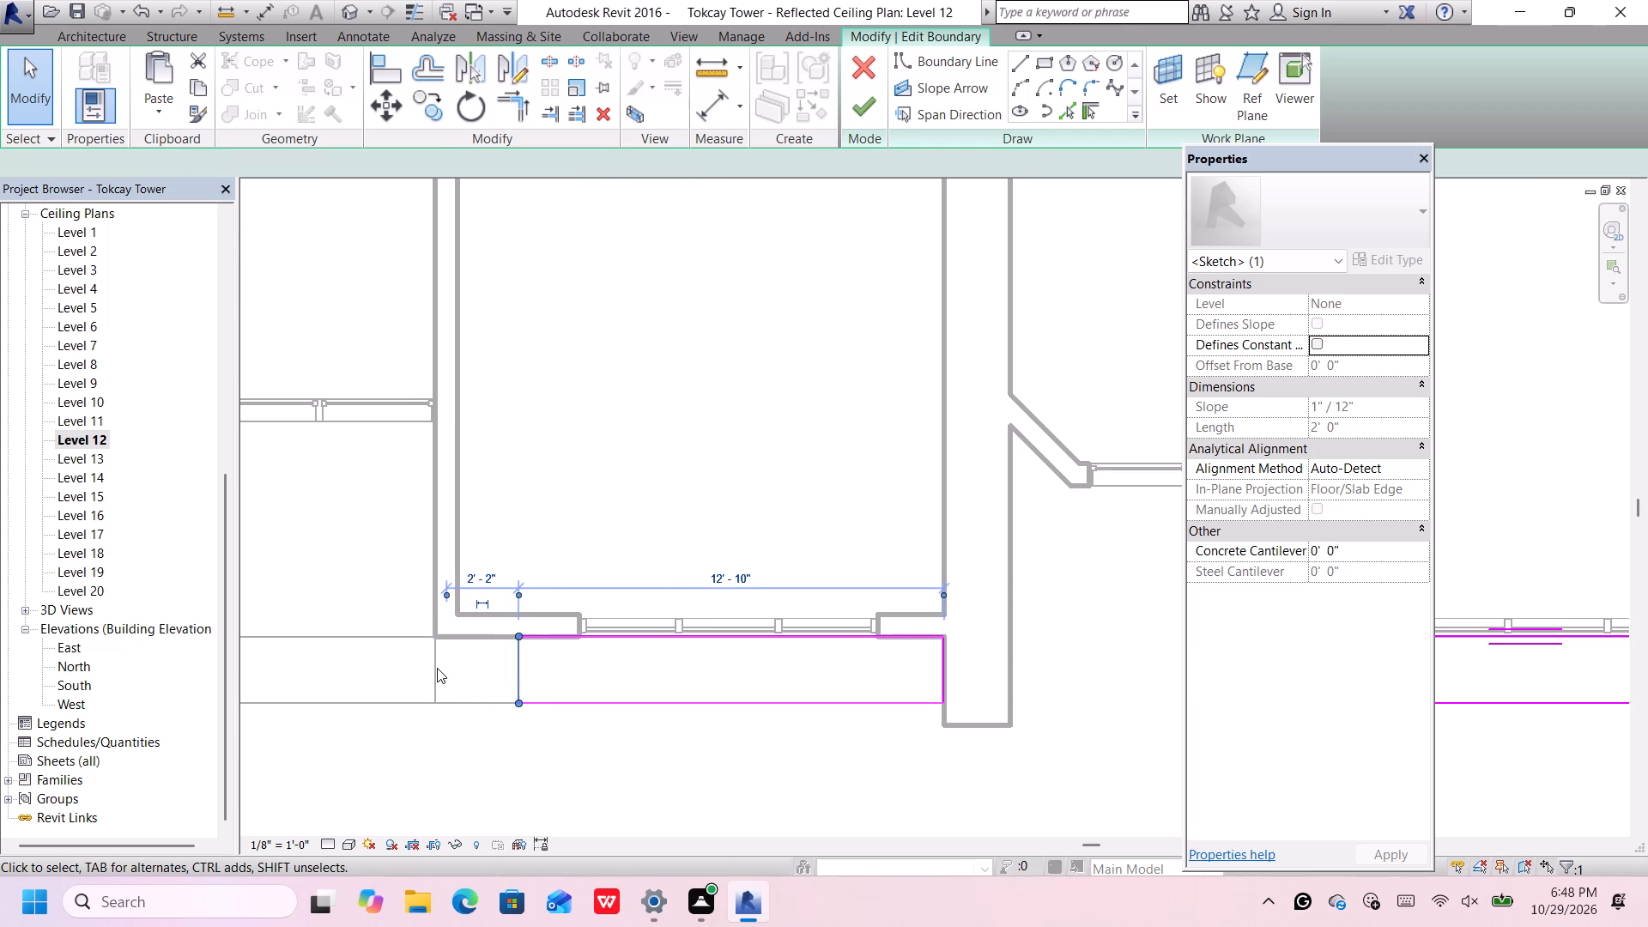
pyautogui.press('Right')
pyautogui.press('Right')
pyautogui.press('Right')
pyautogui.press('Right')
pyautogui.press('Right')
pyautogui.press('Right')
pyautogui.press('Right')
pyautogui.press('Right')
pyautogui.press('Right')
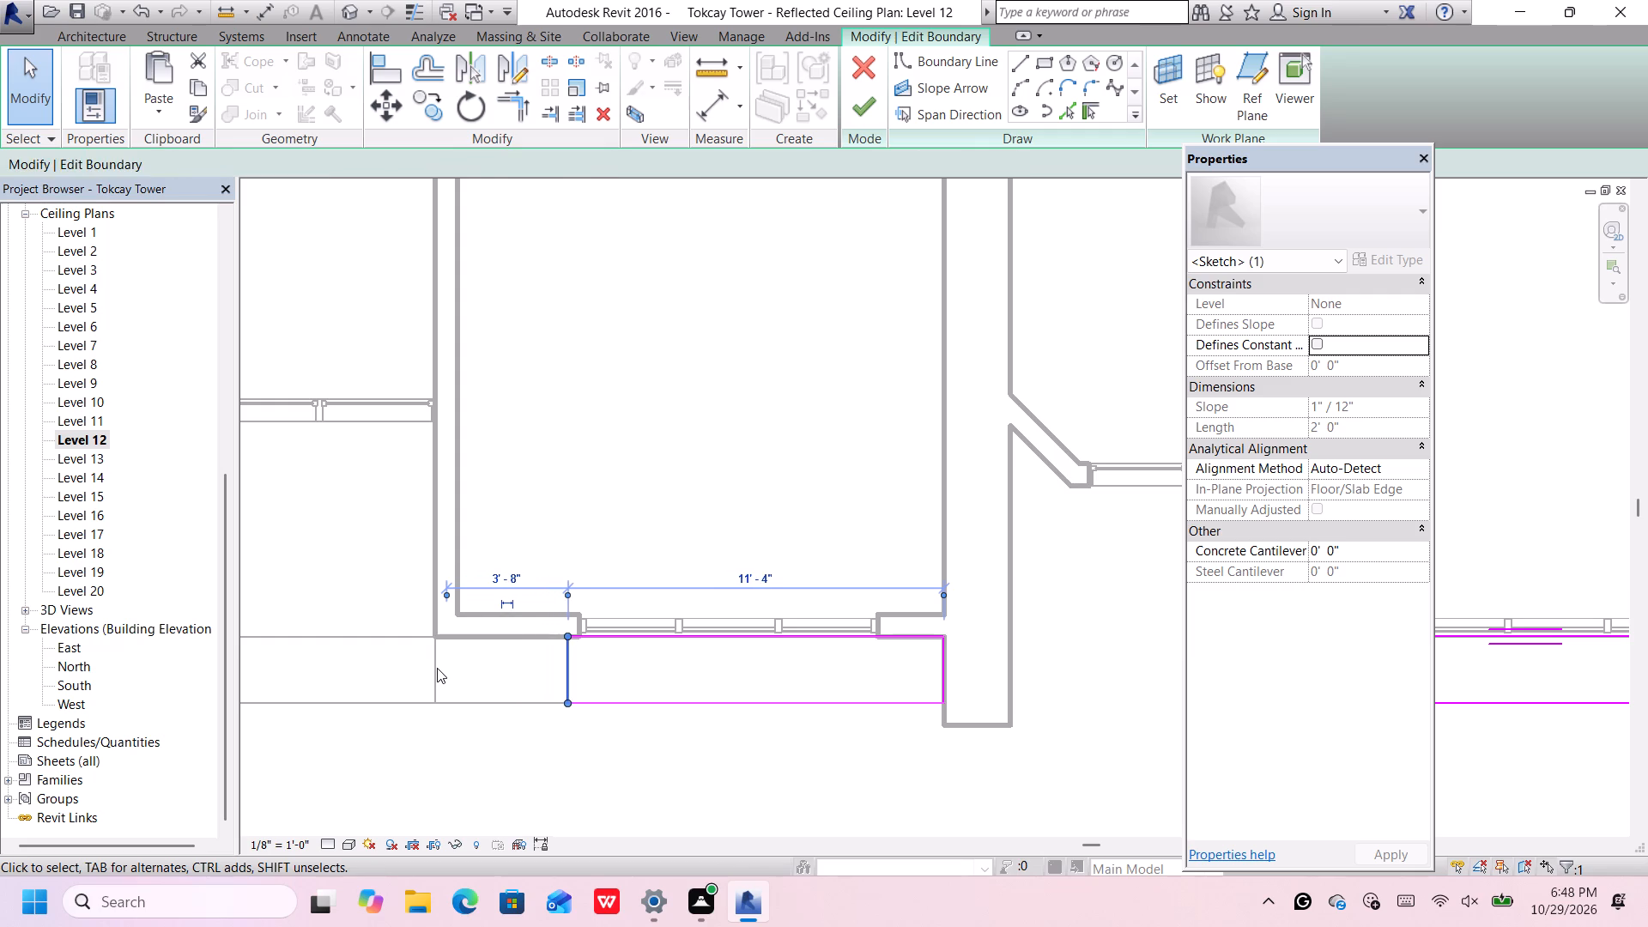
pyautogui.press('Right')
pyautogui.press('Right')
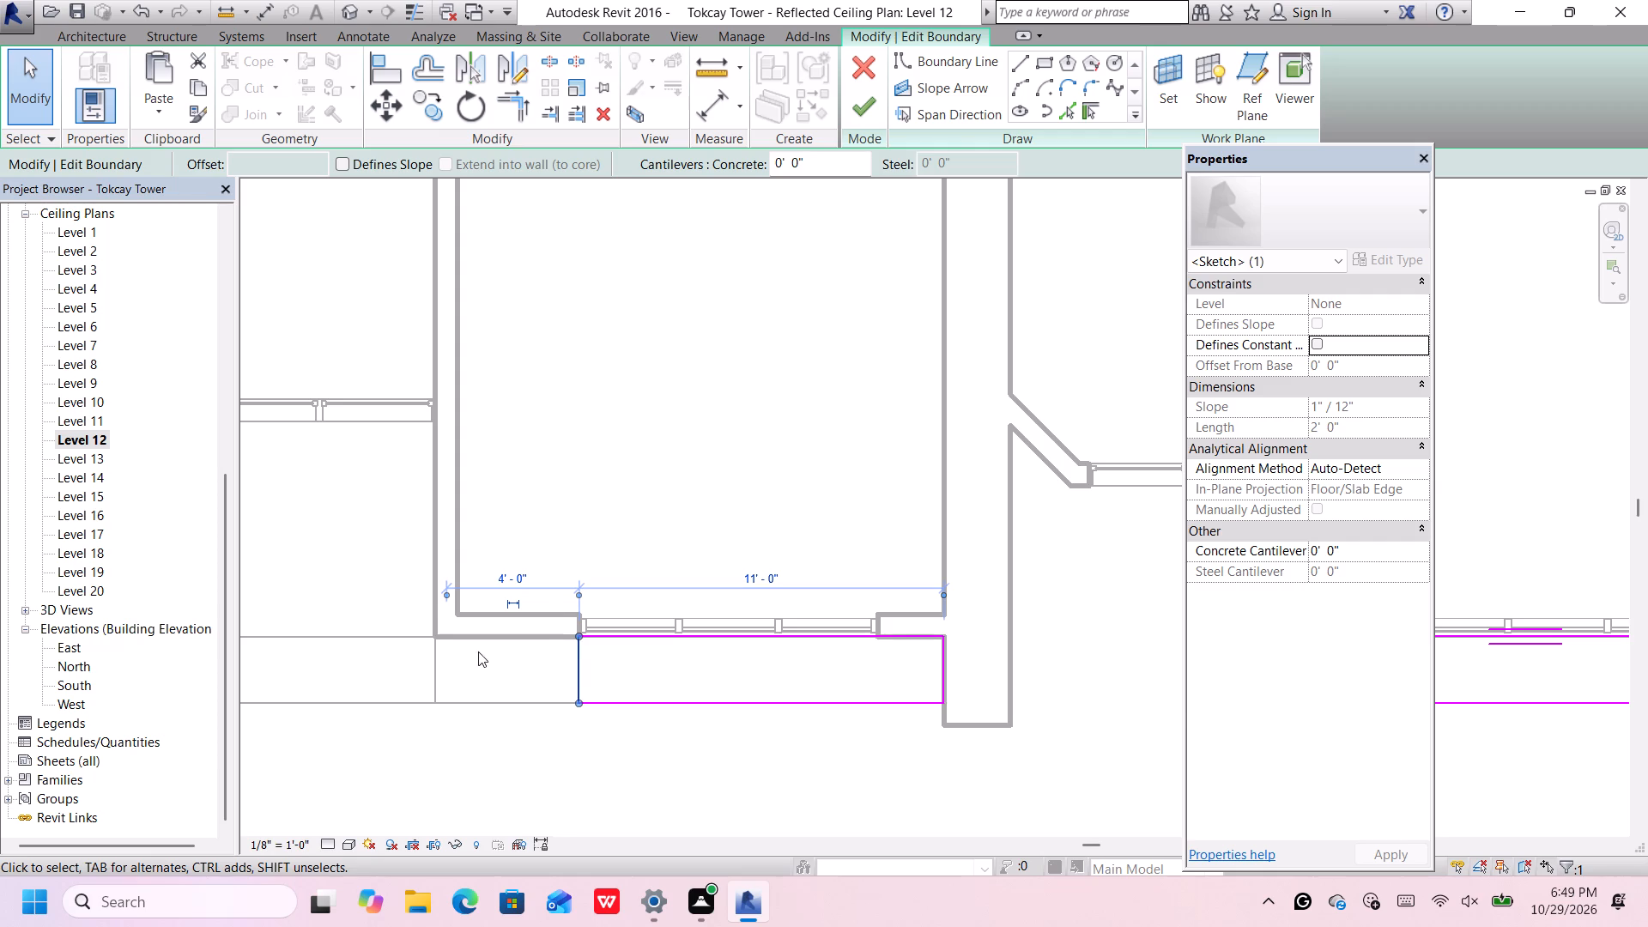
pyautogui.scroll(-5, 493, 646)
pyautogui.scroll(-1, 665, 753)
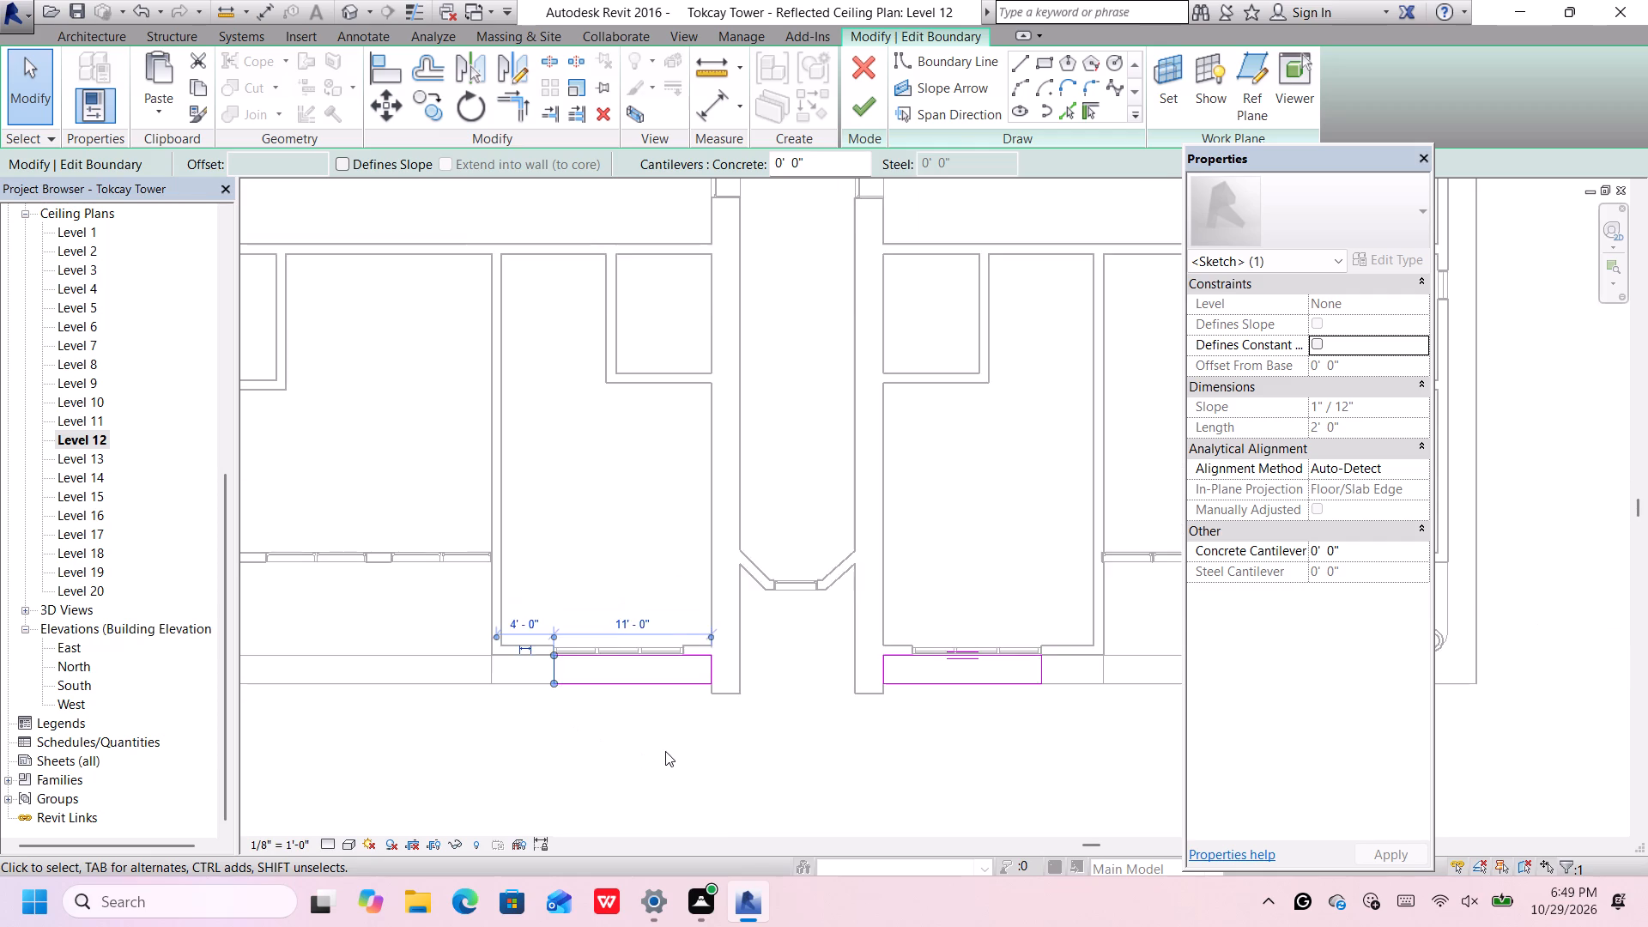
pyautogui.scroll(-2, 665, 751)
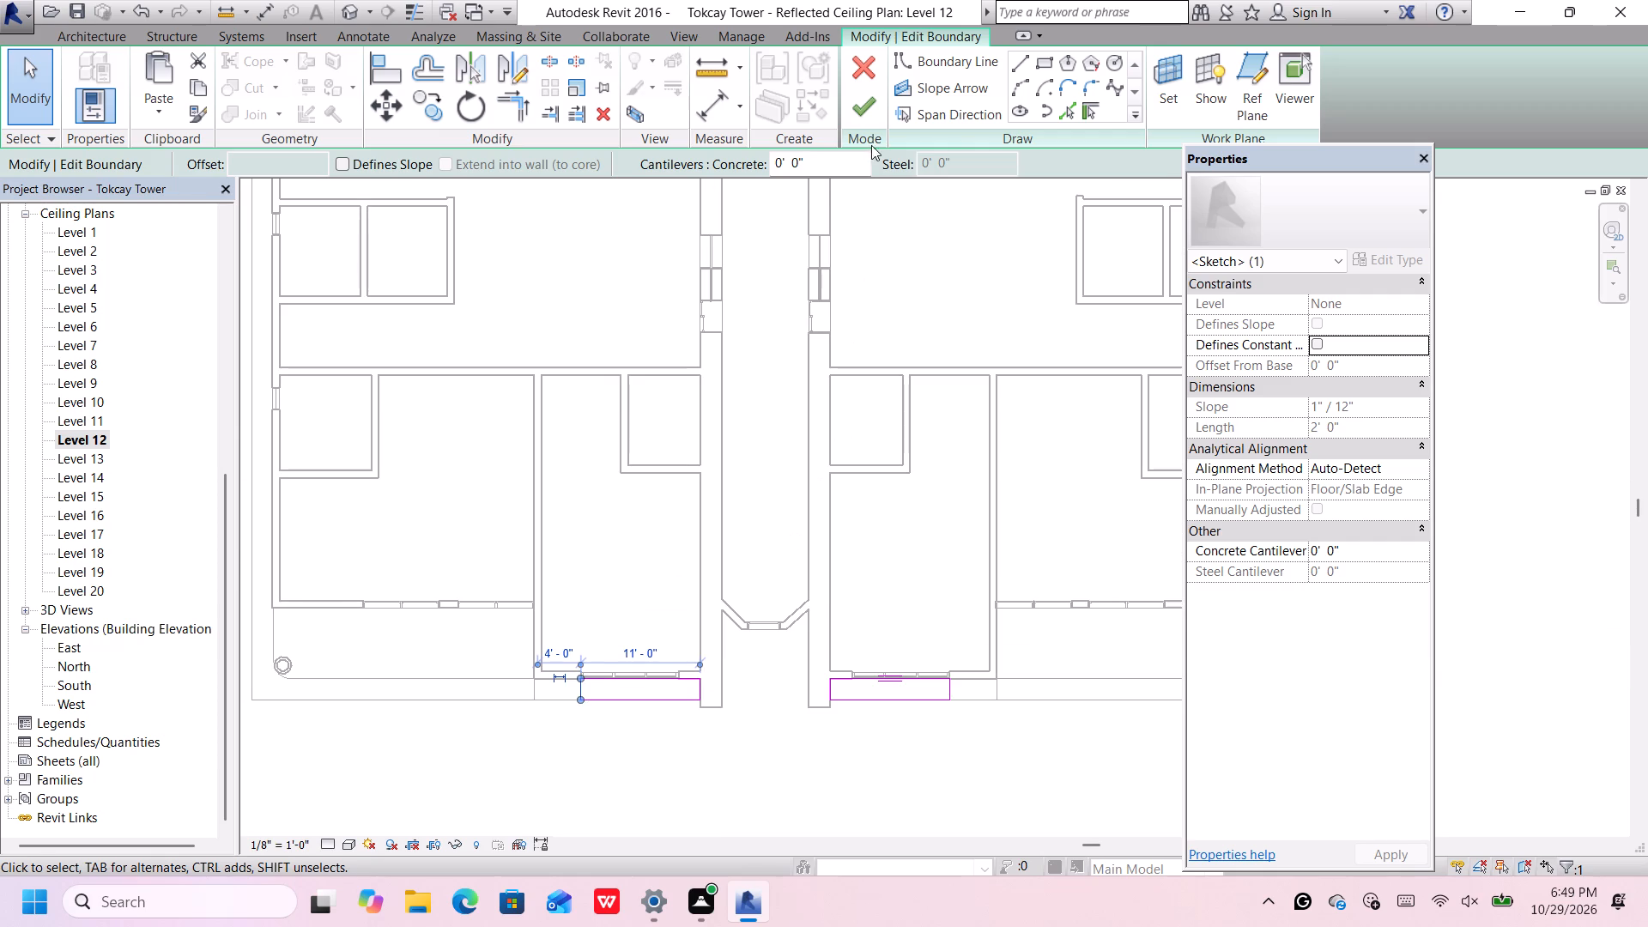
pyautogui.click(876, 109)
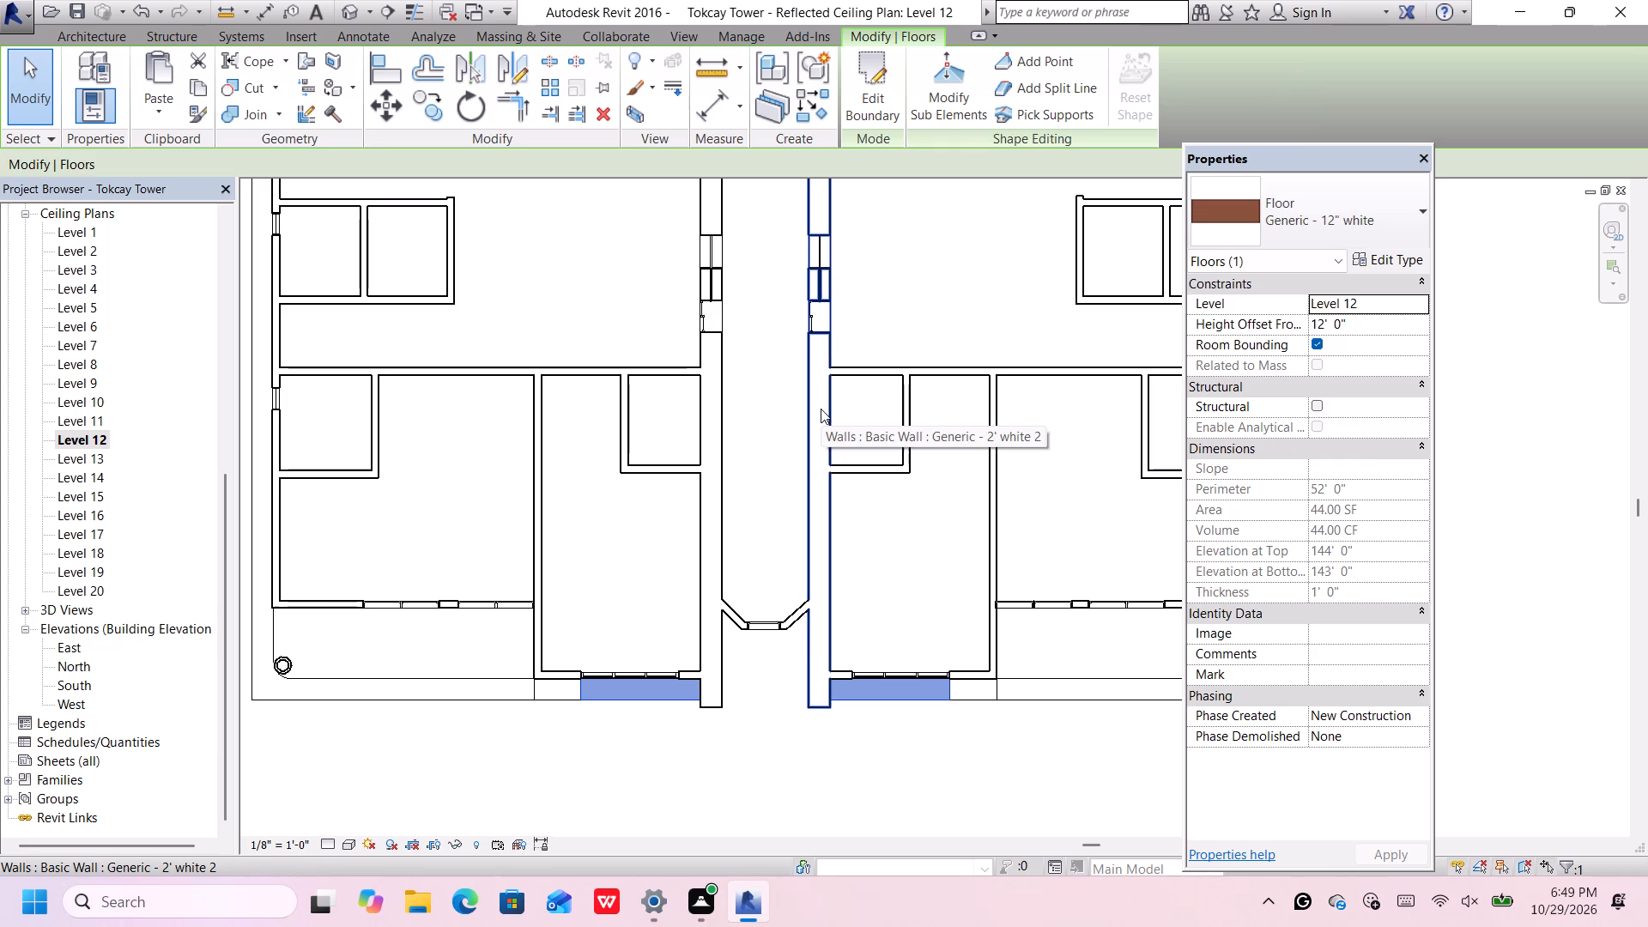
# Start a new wall in the Level 12 ceiling plan with a base offset of 0' and an unconnected height of 12'.
pyautogui.click(346, 8)
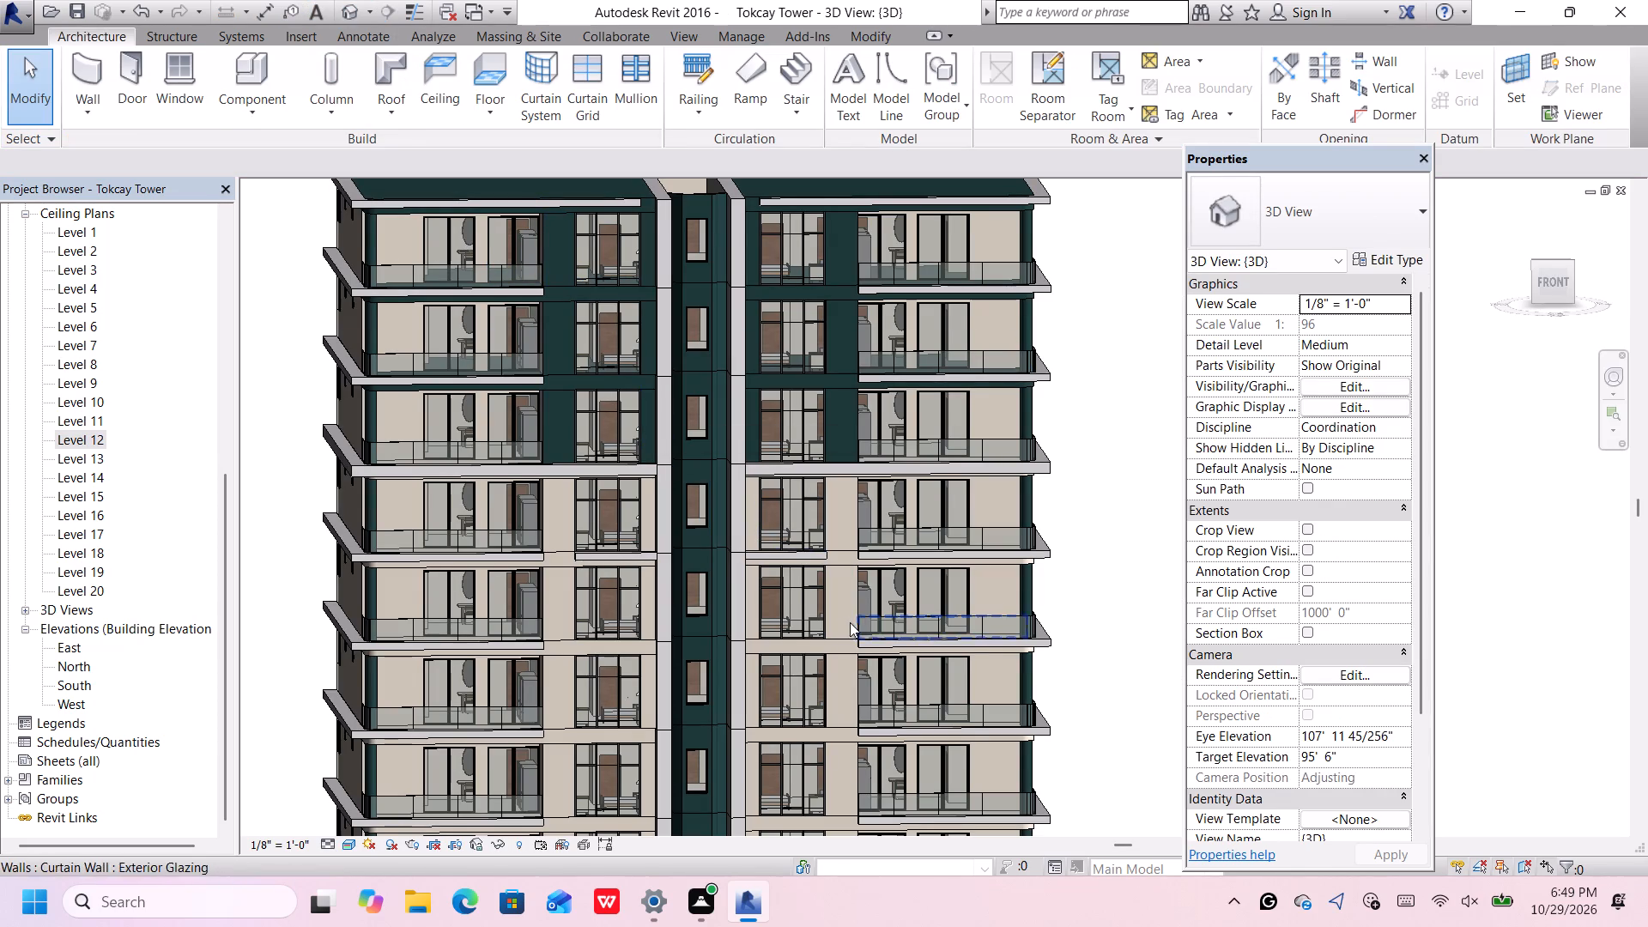
pyautogui.moveTo(847, 619); pyautogui.dragTo(827, 584, button='middle')
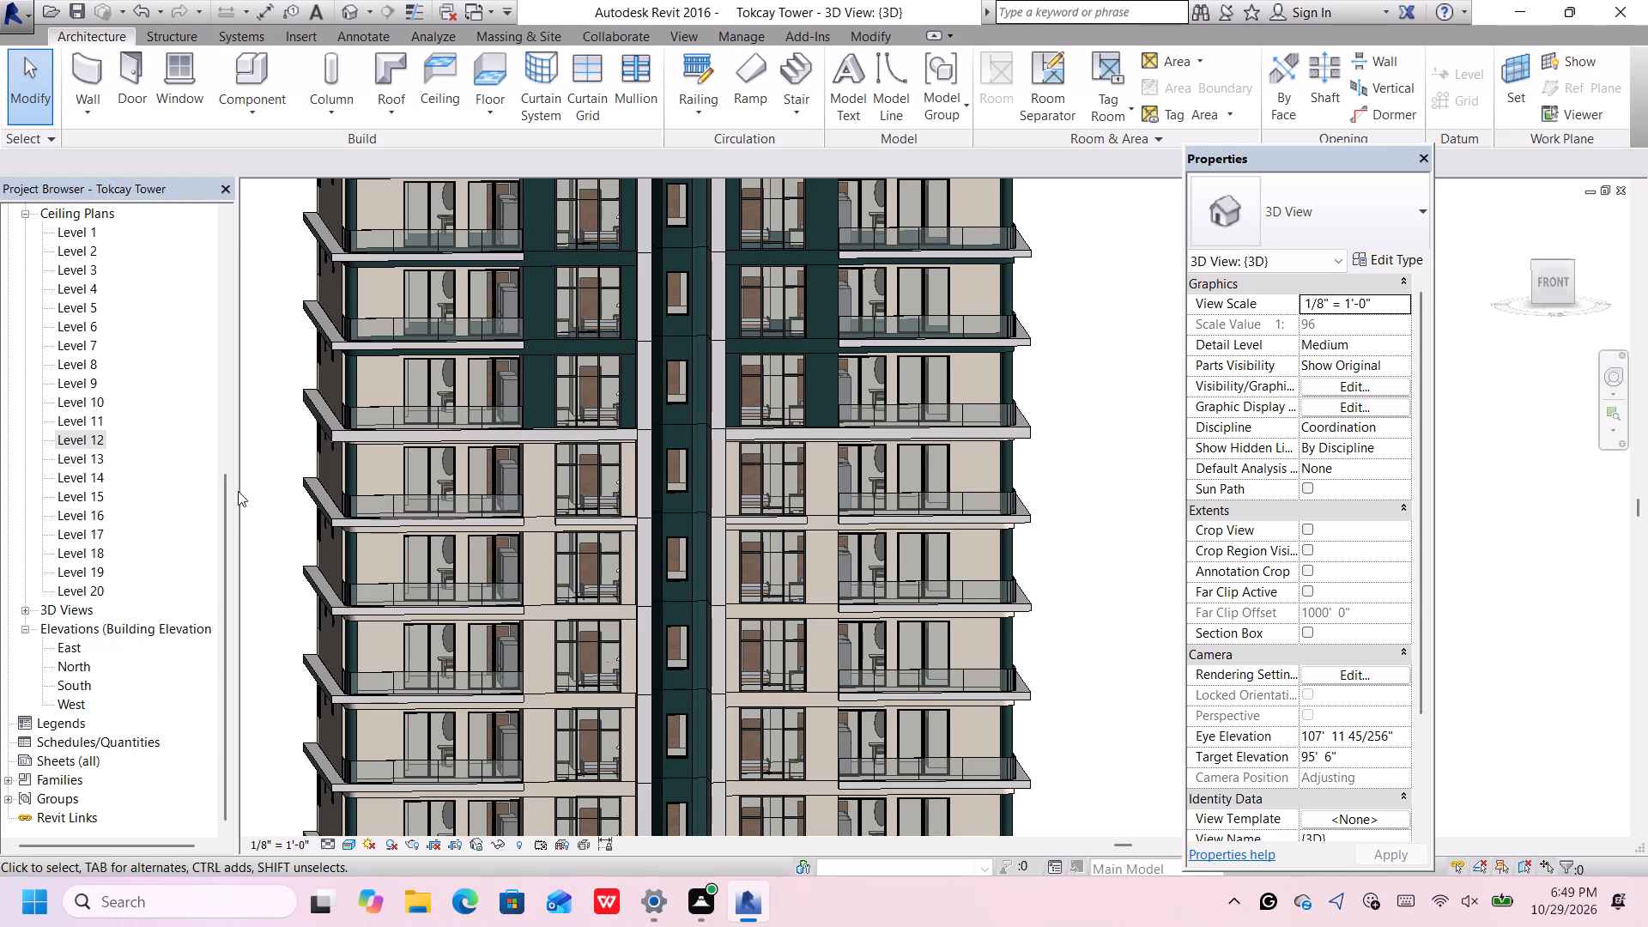
pyautogui.doubleClick(96, 439)
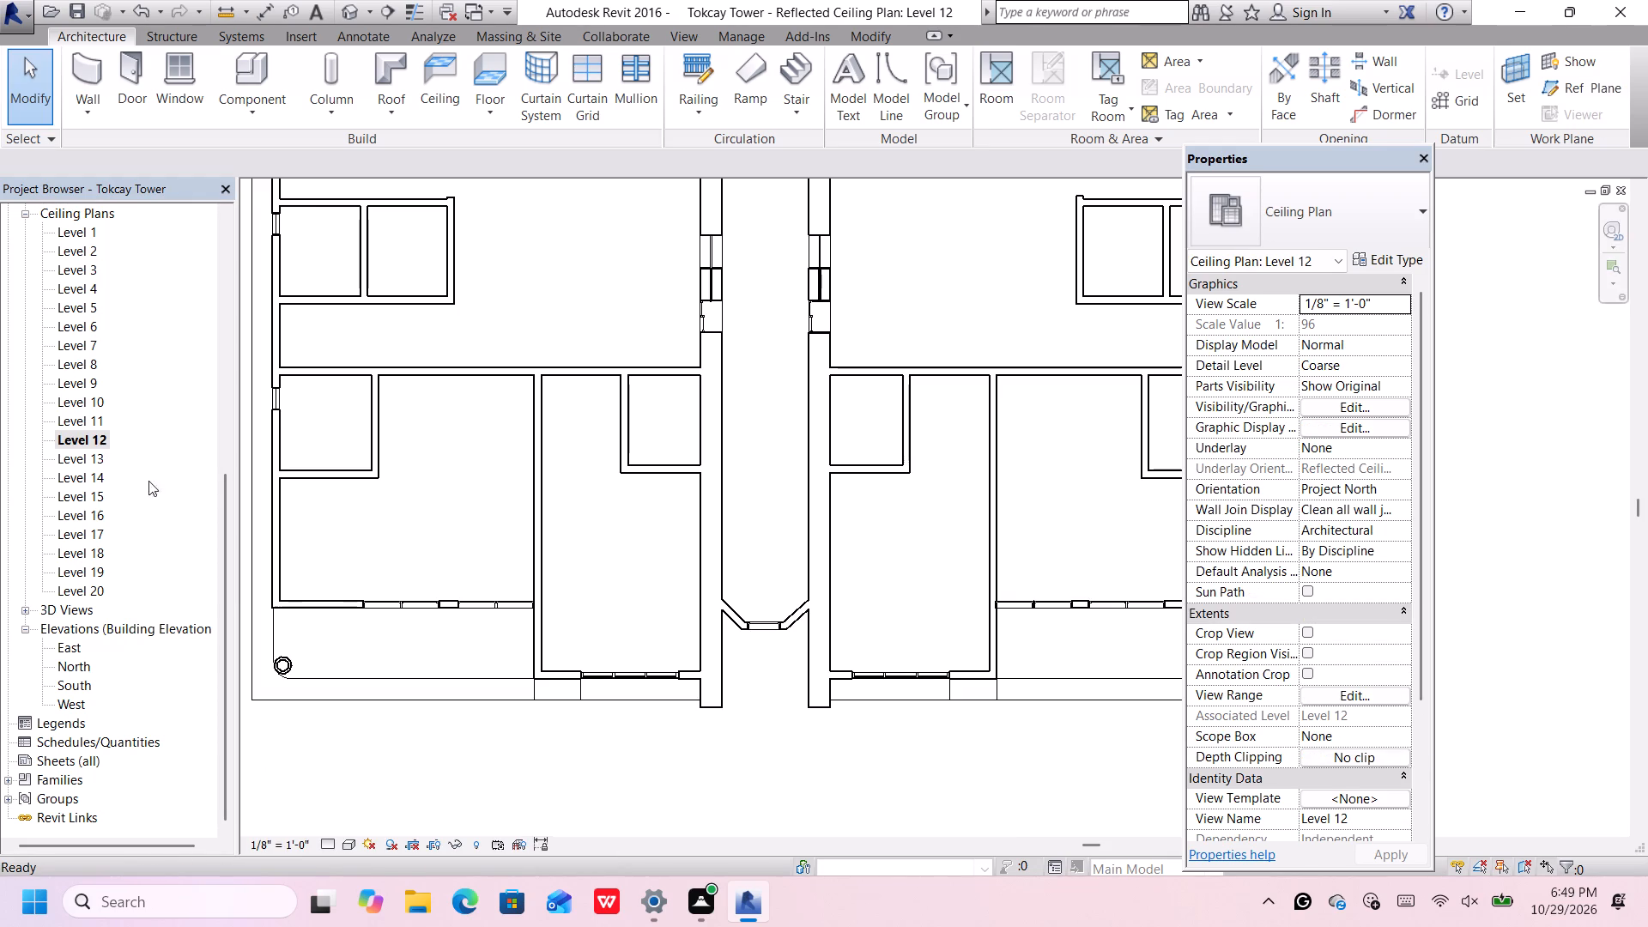
pyautogui.scroll(-2, 192, 508)
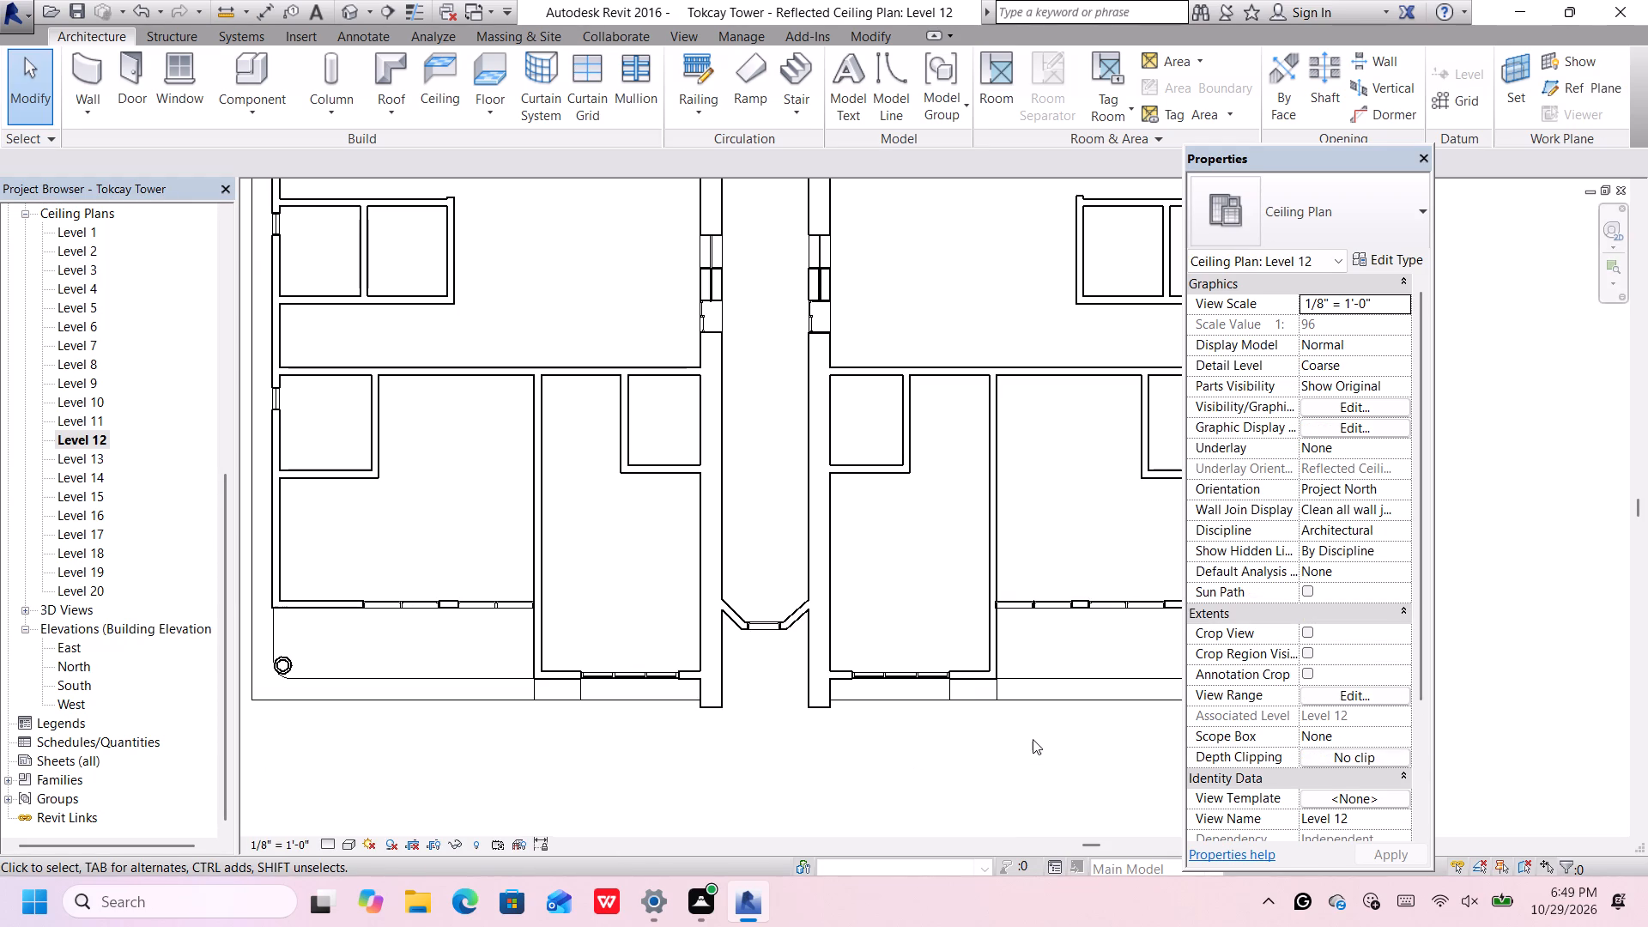
pyautogui.scroll(-2, 1031, 732)
pyautogui.moveTo(1025, 728); pyautogui.dragTo(848, 682, button='middle')
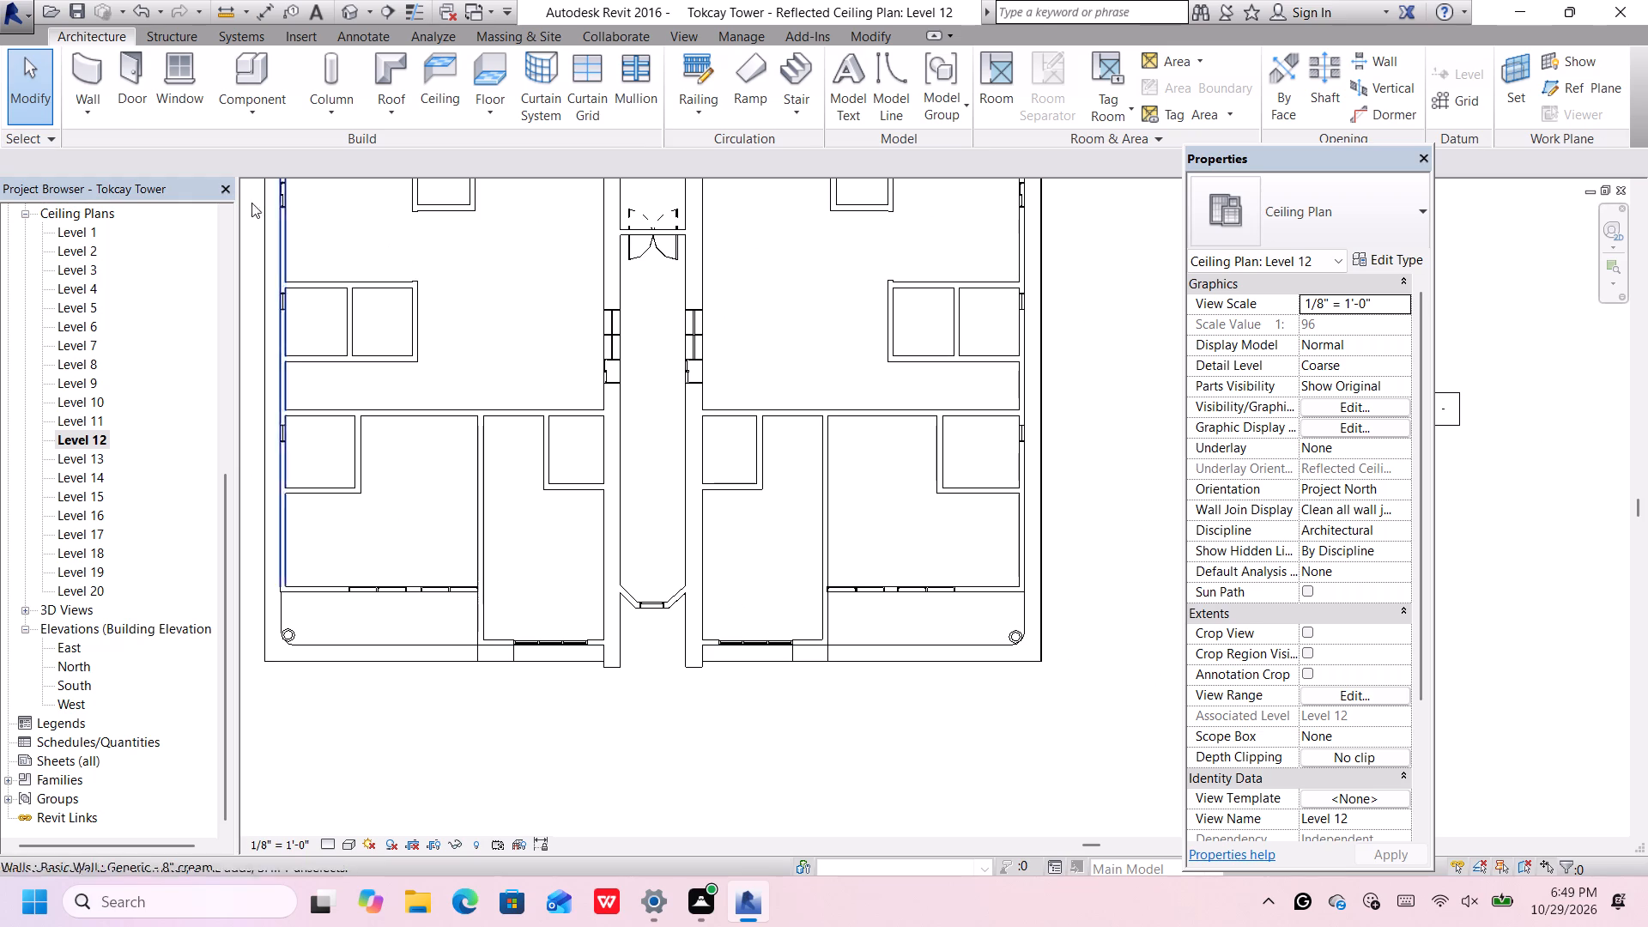
pyautogui.click(75, 70)
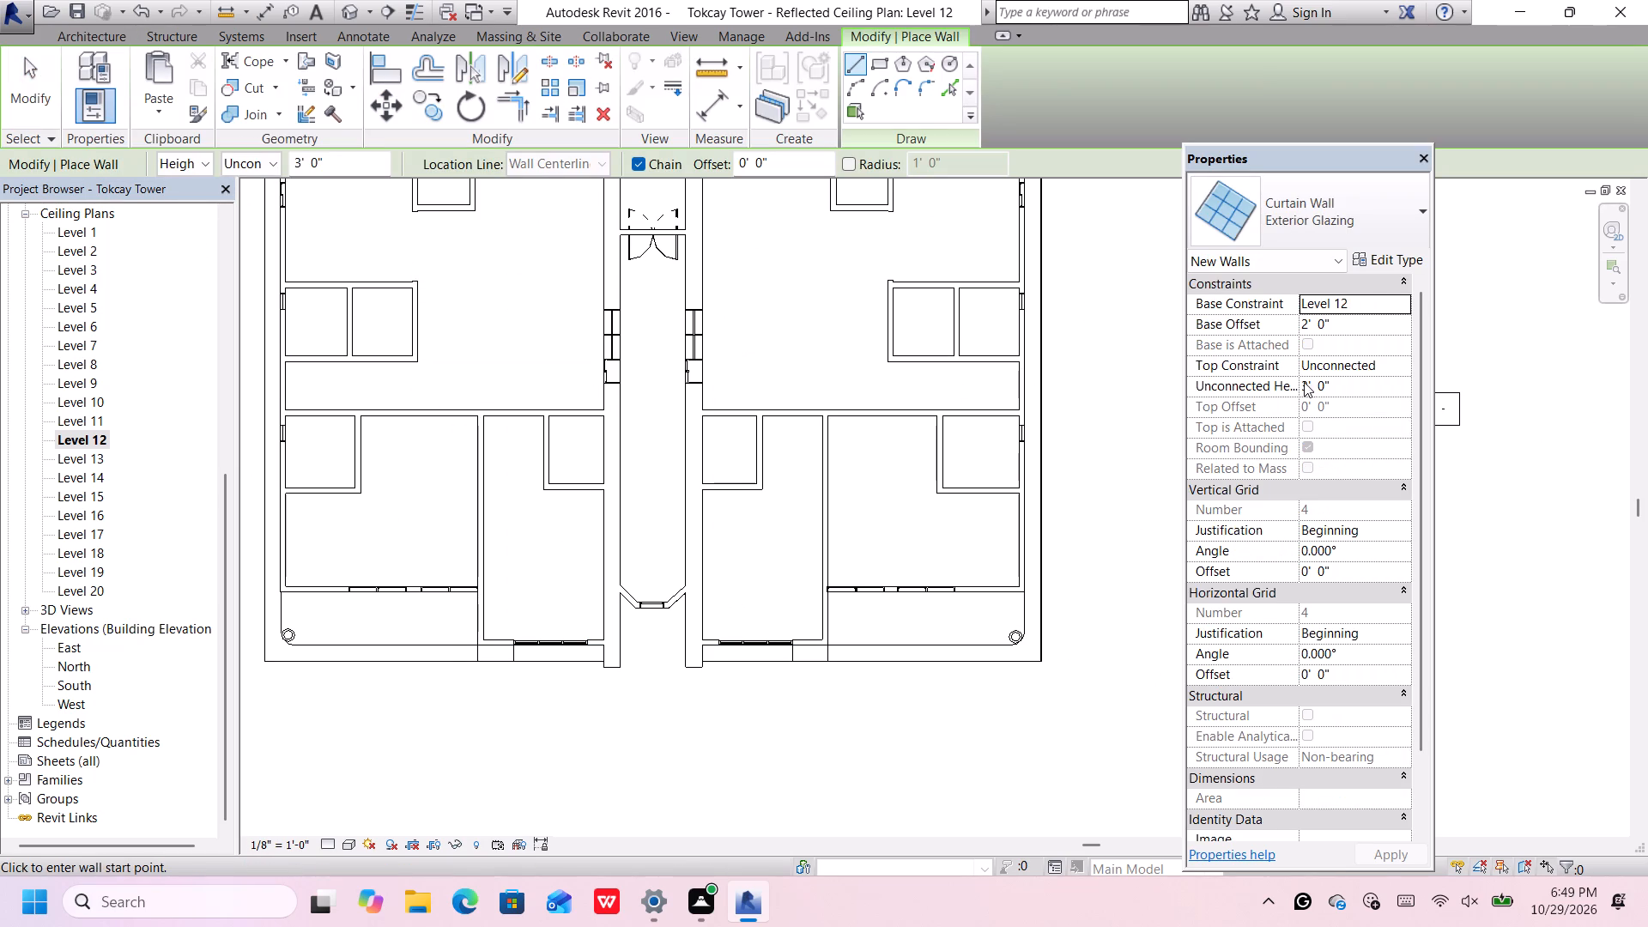
pyautogui.click(1353, 326)
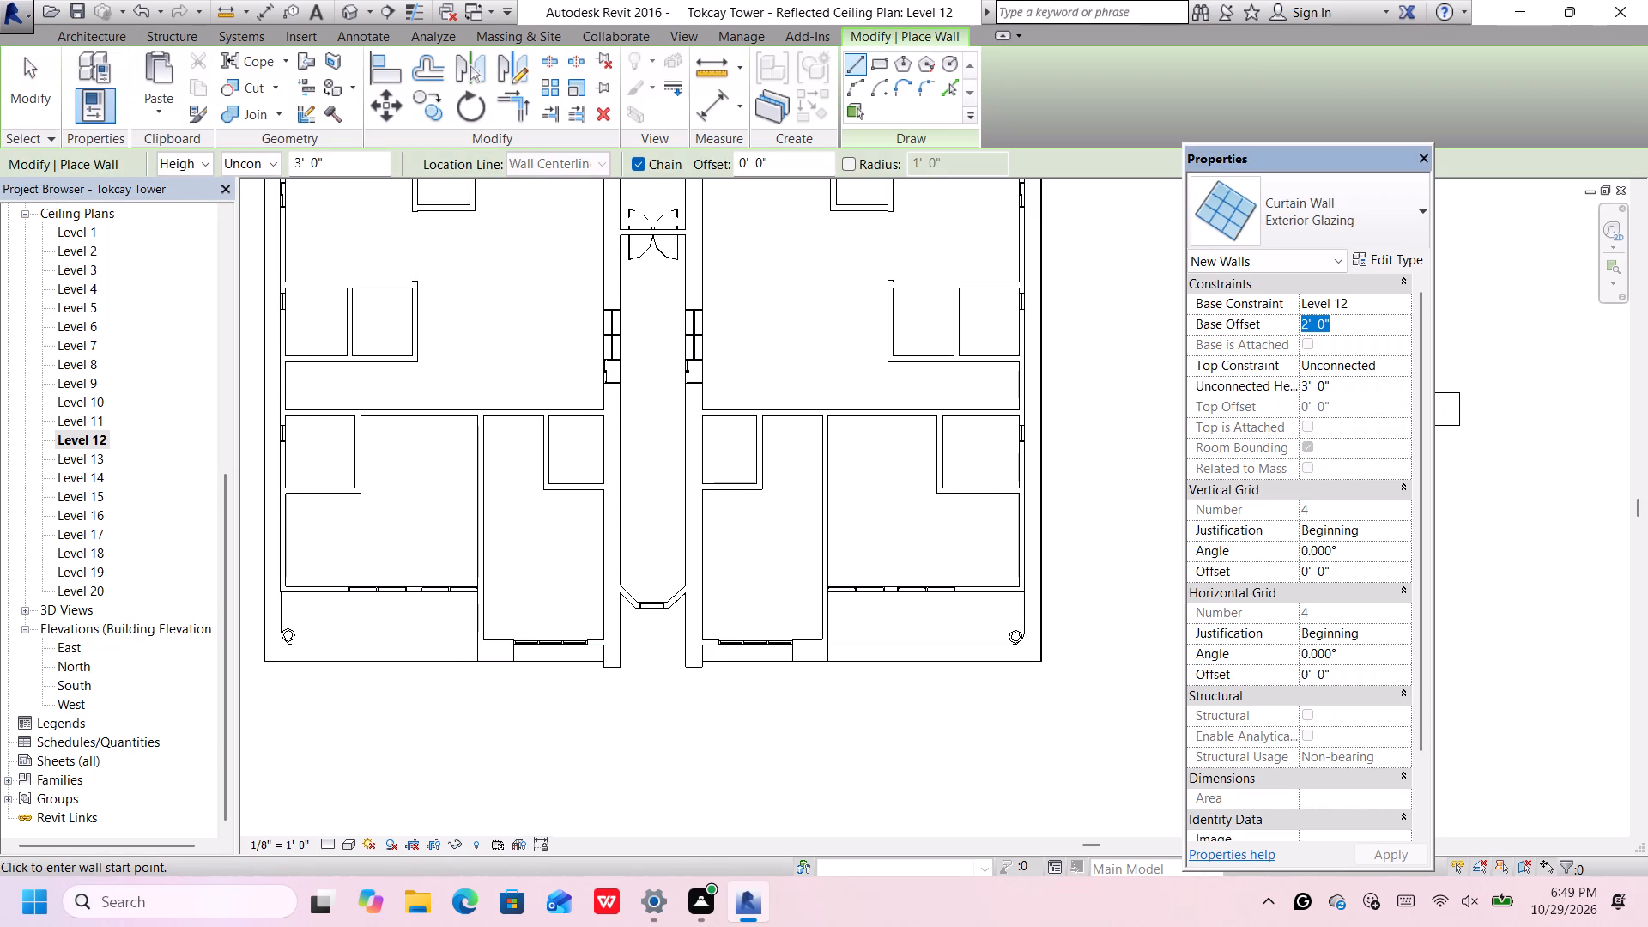
pyautogui.press('BackSpace')
pyautogui.press('0')
pyautogui.press("'")
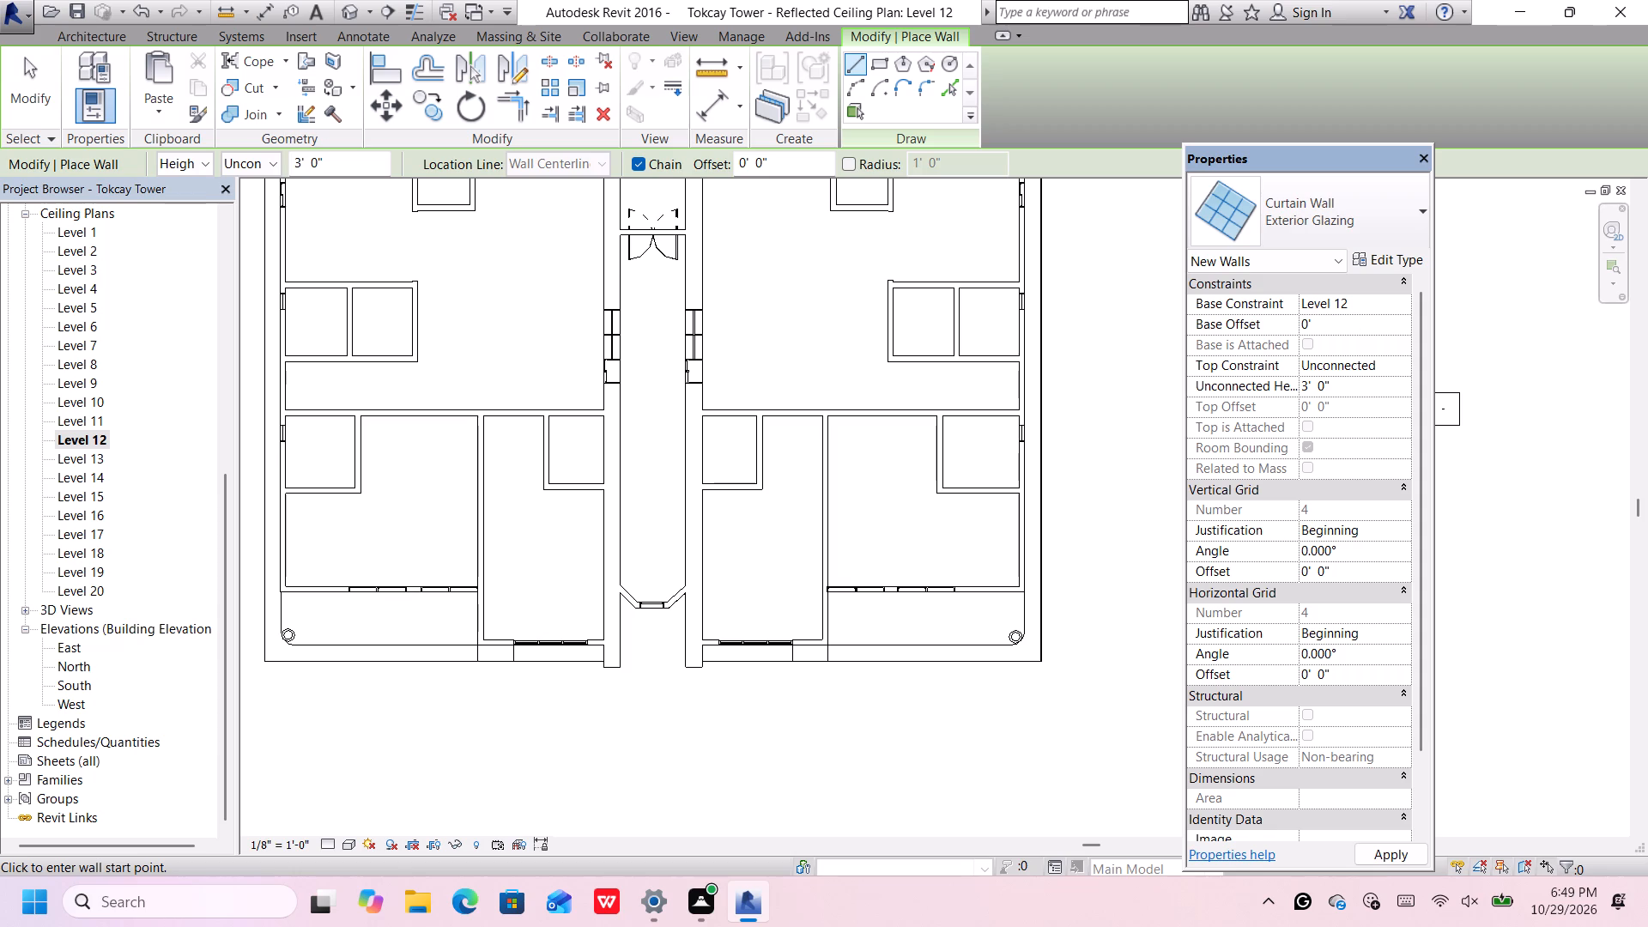
pyautogui.press('Return')
pyautogui.click(1346, 386)
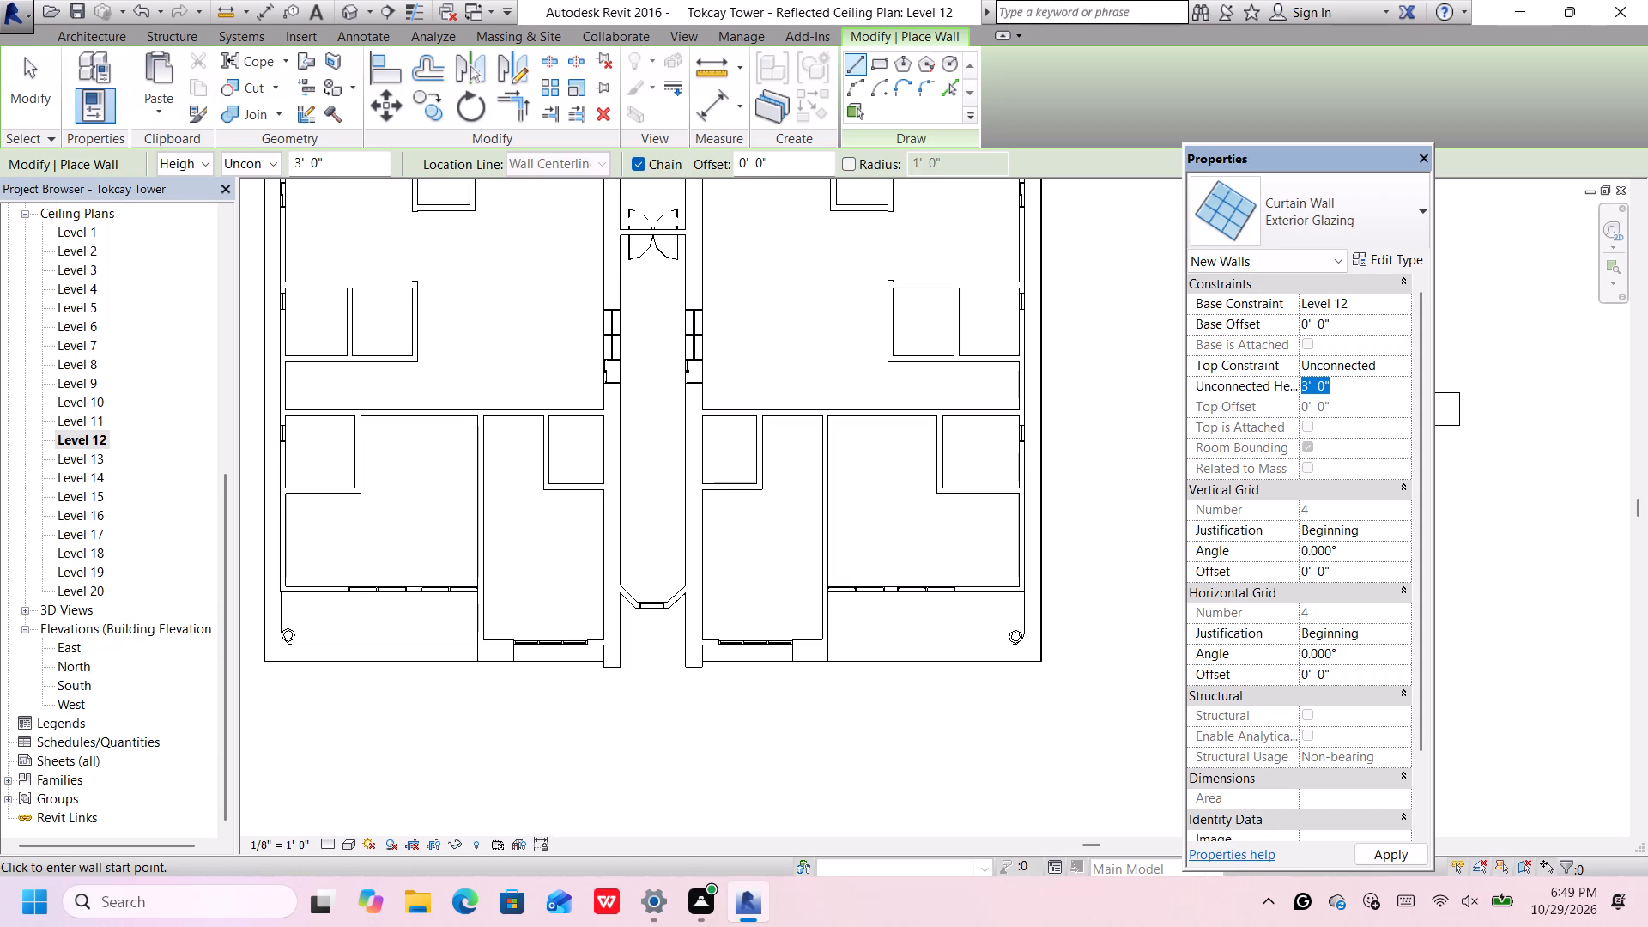
pyautogui.press('BackSpace')
pyautogui.write('12')
pyautogui.press("'")
pyautogui.press('Return')
# Draw a Generic - 8" white wall about 4'-4" long from the eastern floor band's outer end to the room's outer side wall.
pyautogui.scroll(5, 797, 665)
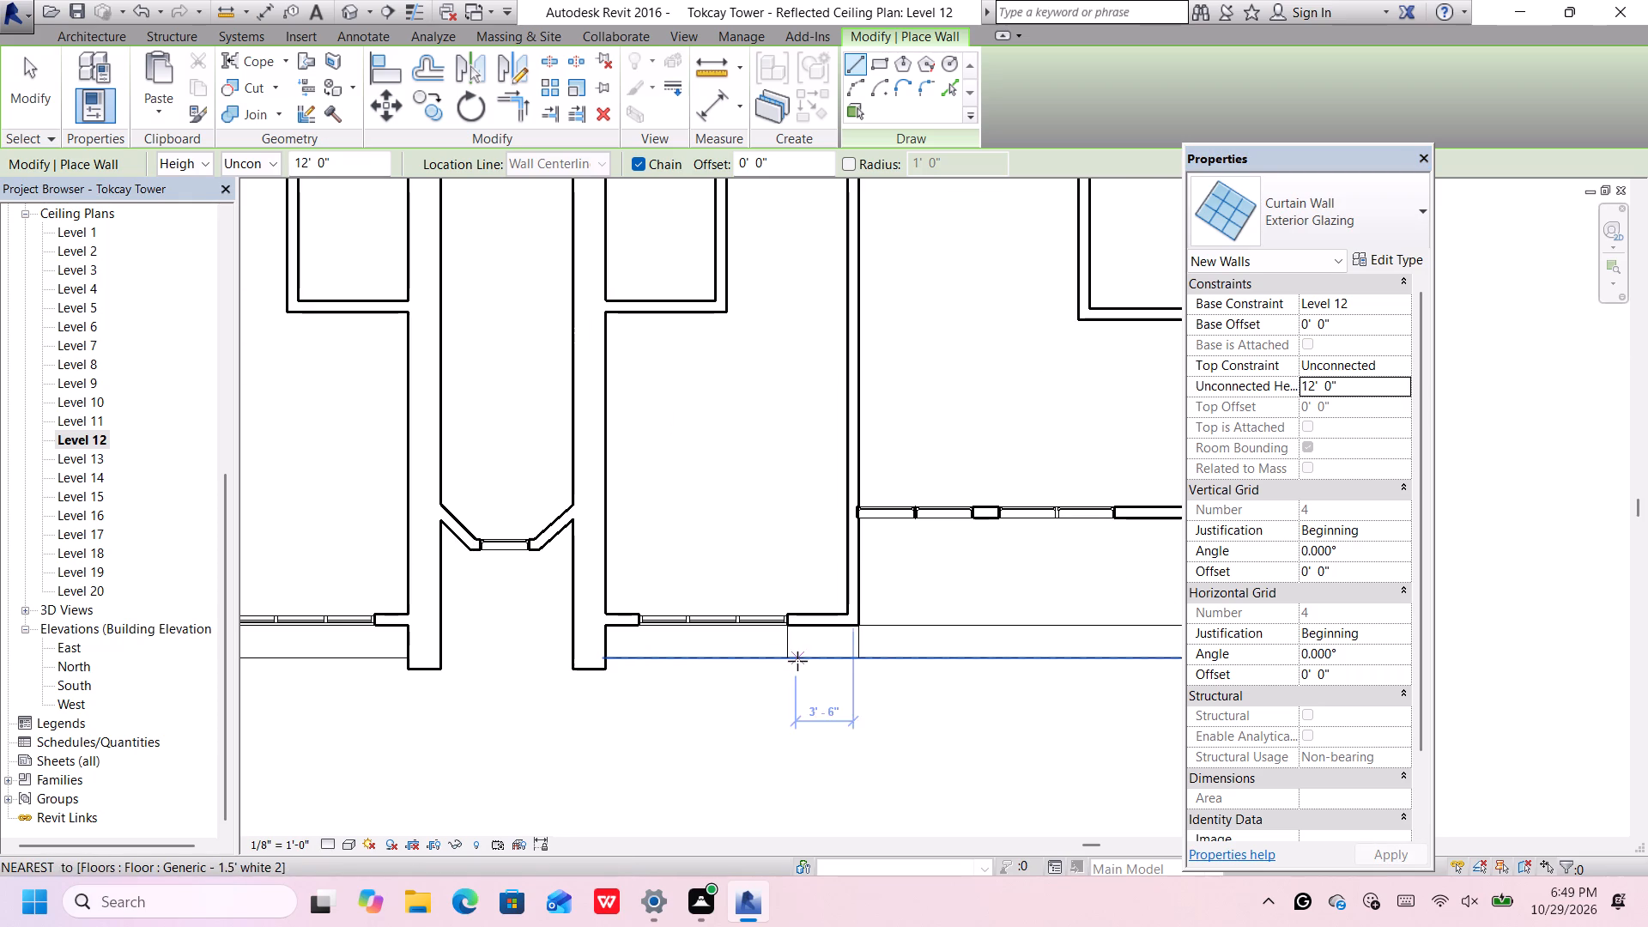
pyautogui.scroll(1, 797, 661)
pyautogui.click(1391, 216)
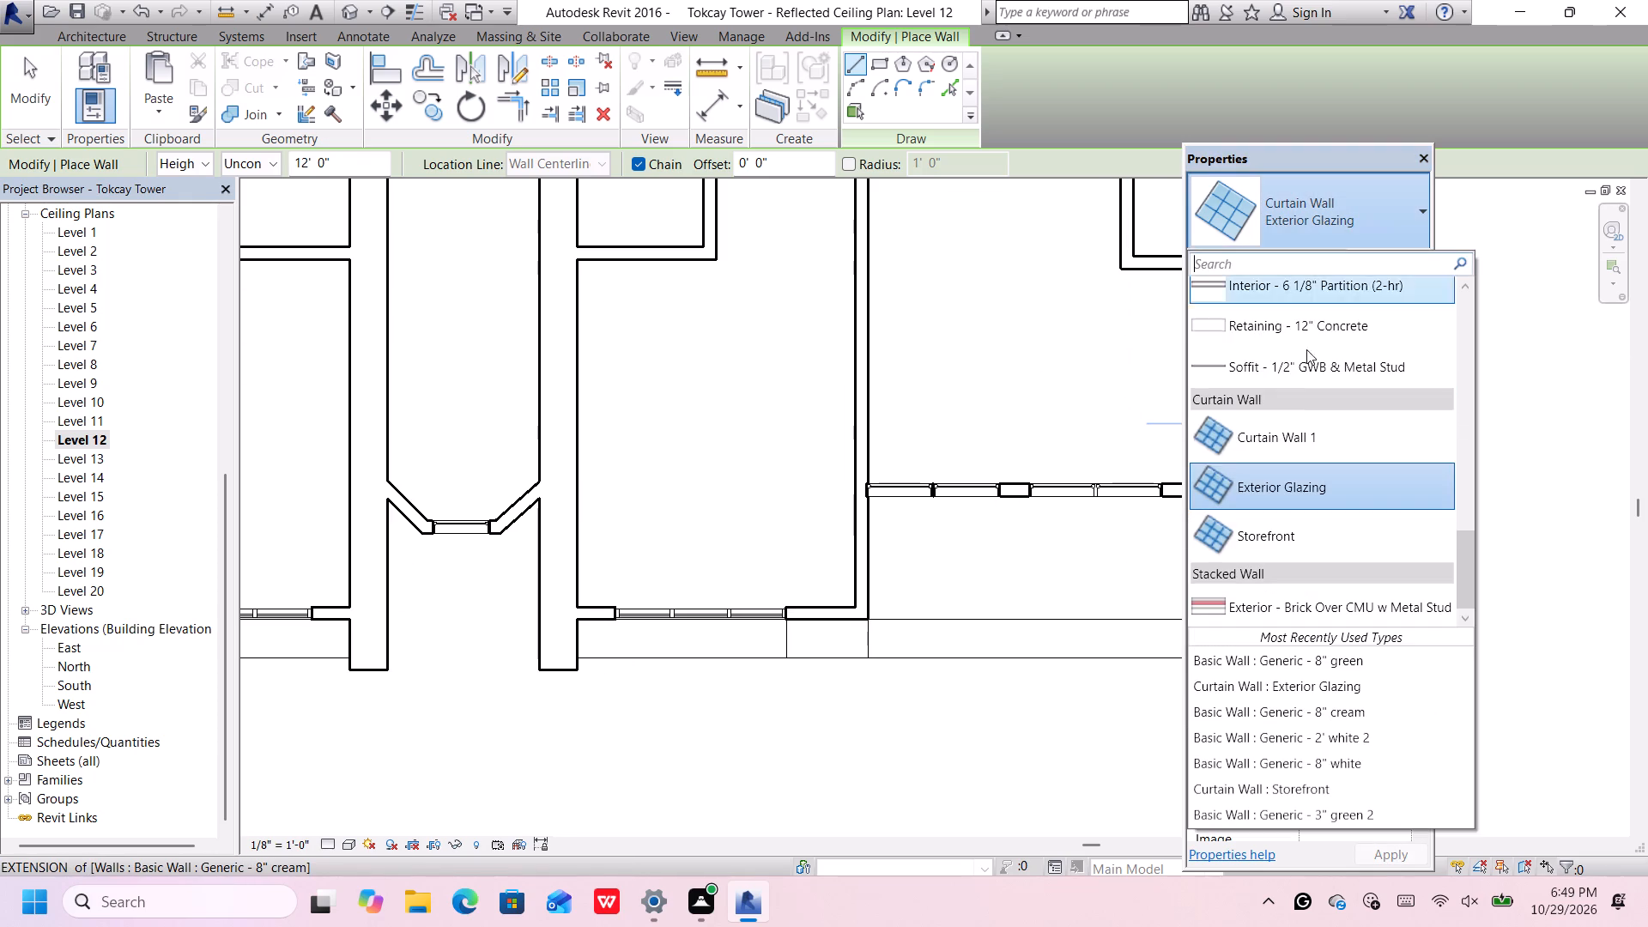
pyautogui.scroll(9, 1296, 433)
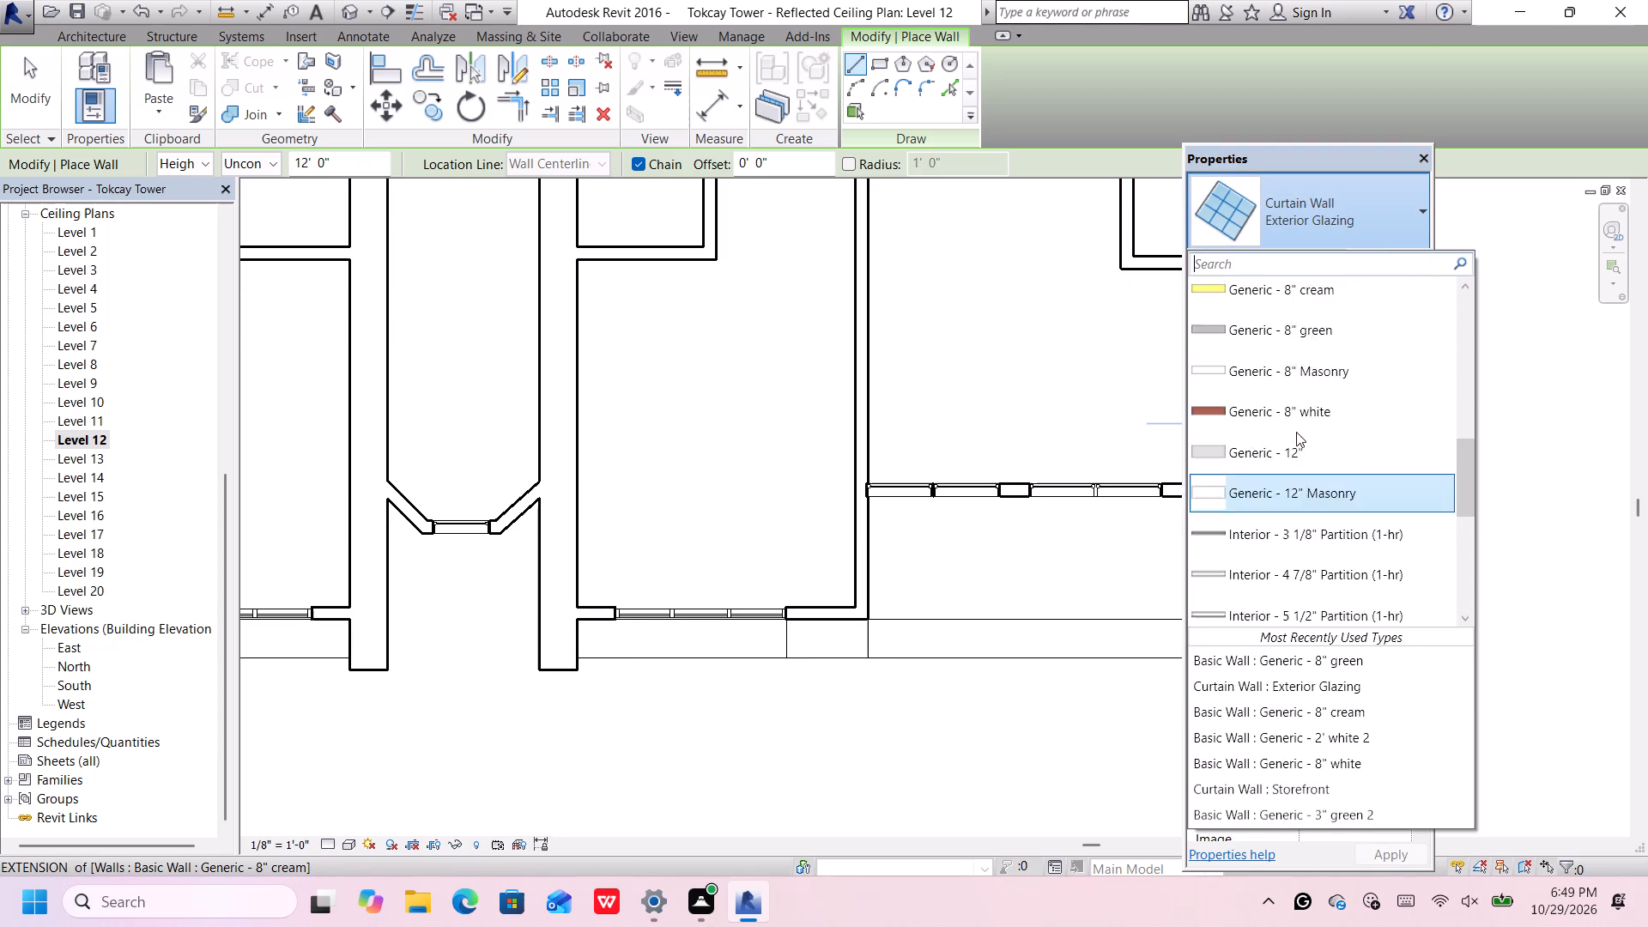
pyautogui.scroll(2, 1296, 432)
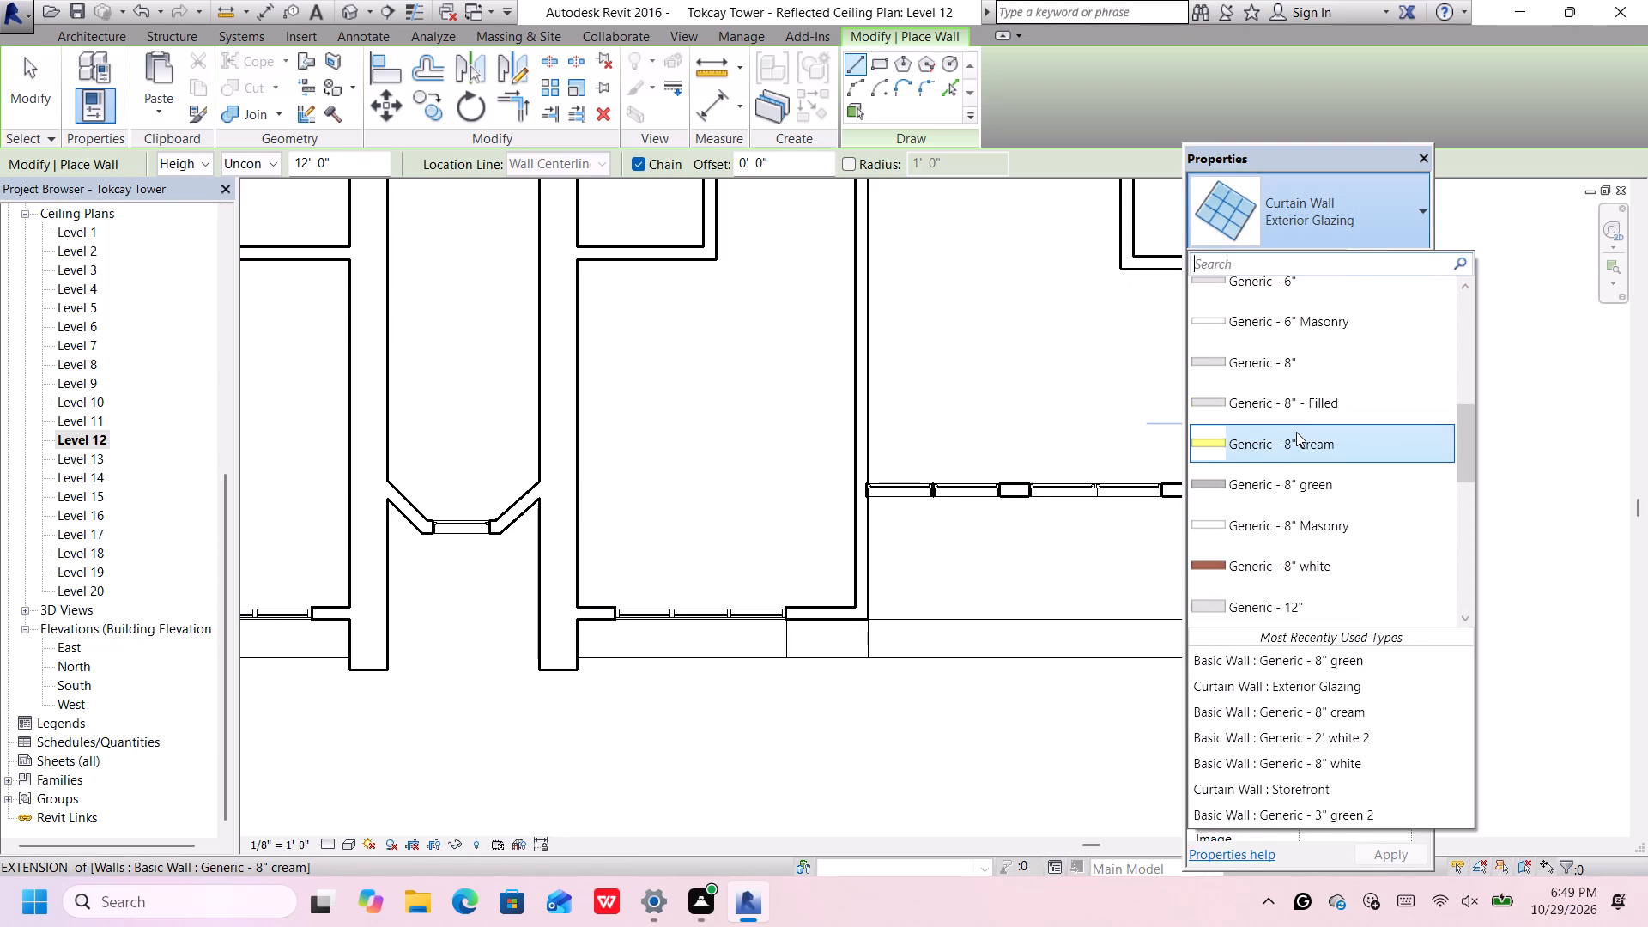
pyautogui.scroll(1, 1296, 432)
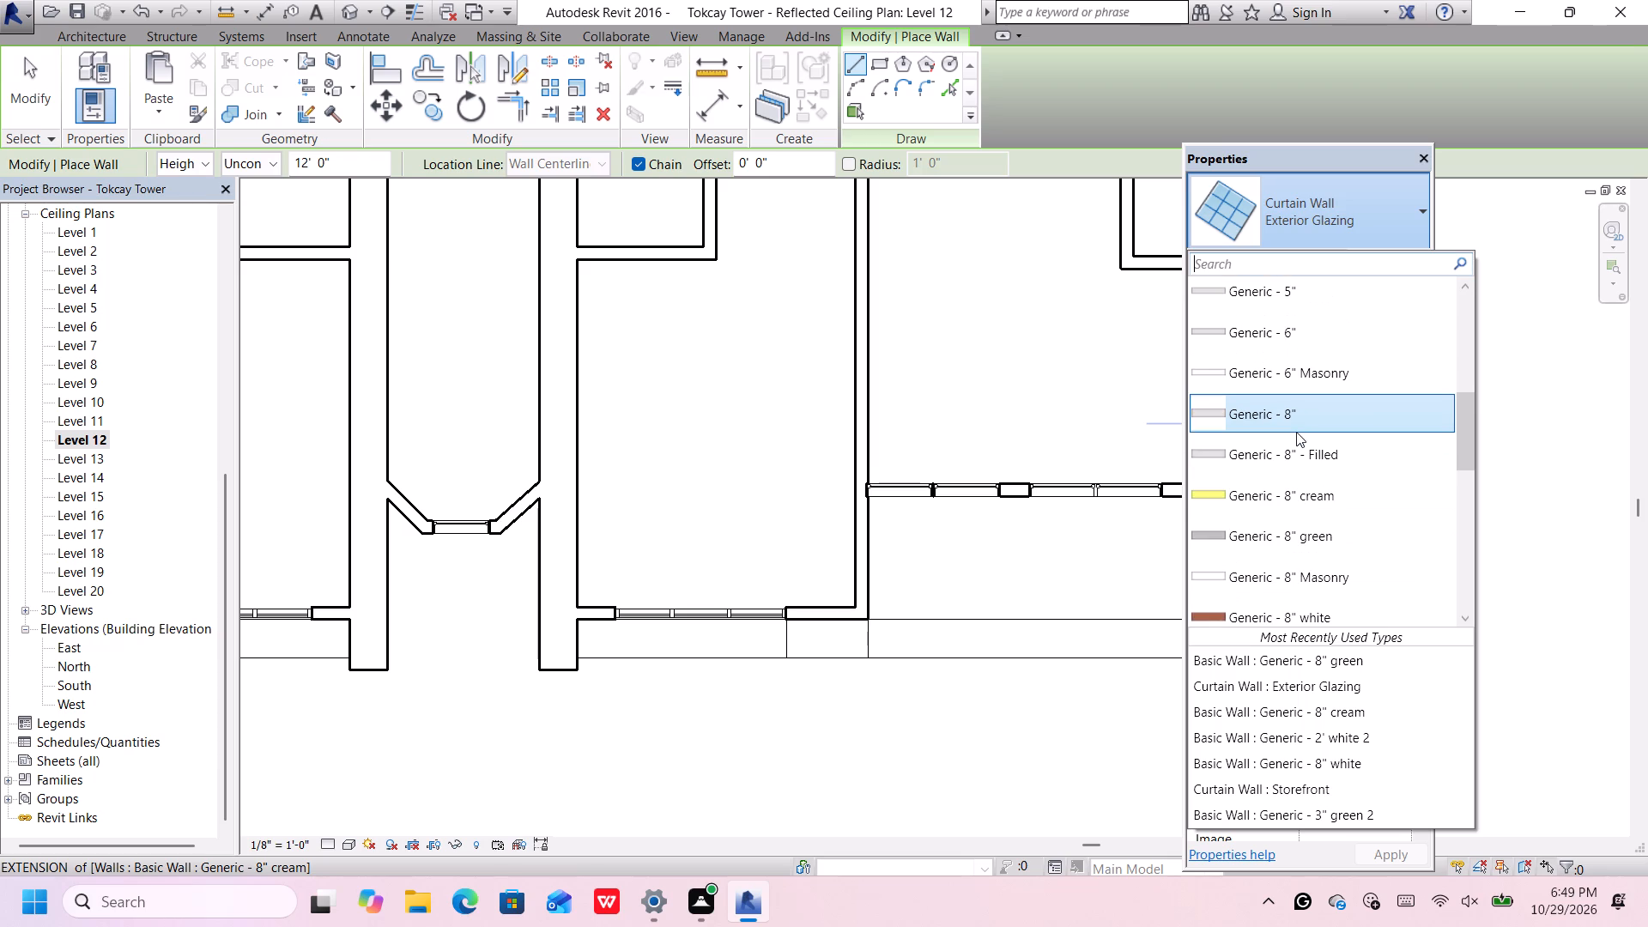
pyautogui.scroll(2, 1296, 432)
pyautogui.scroll(-1, 1296, 432)
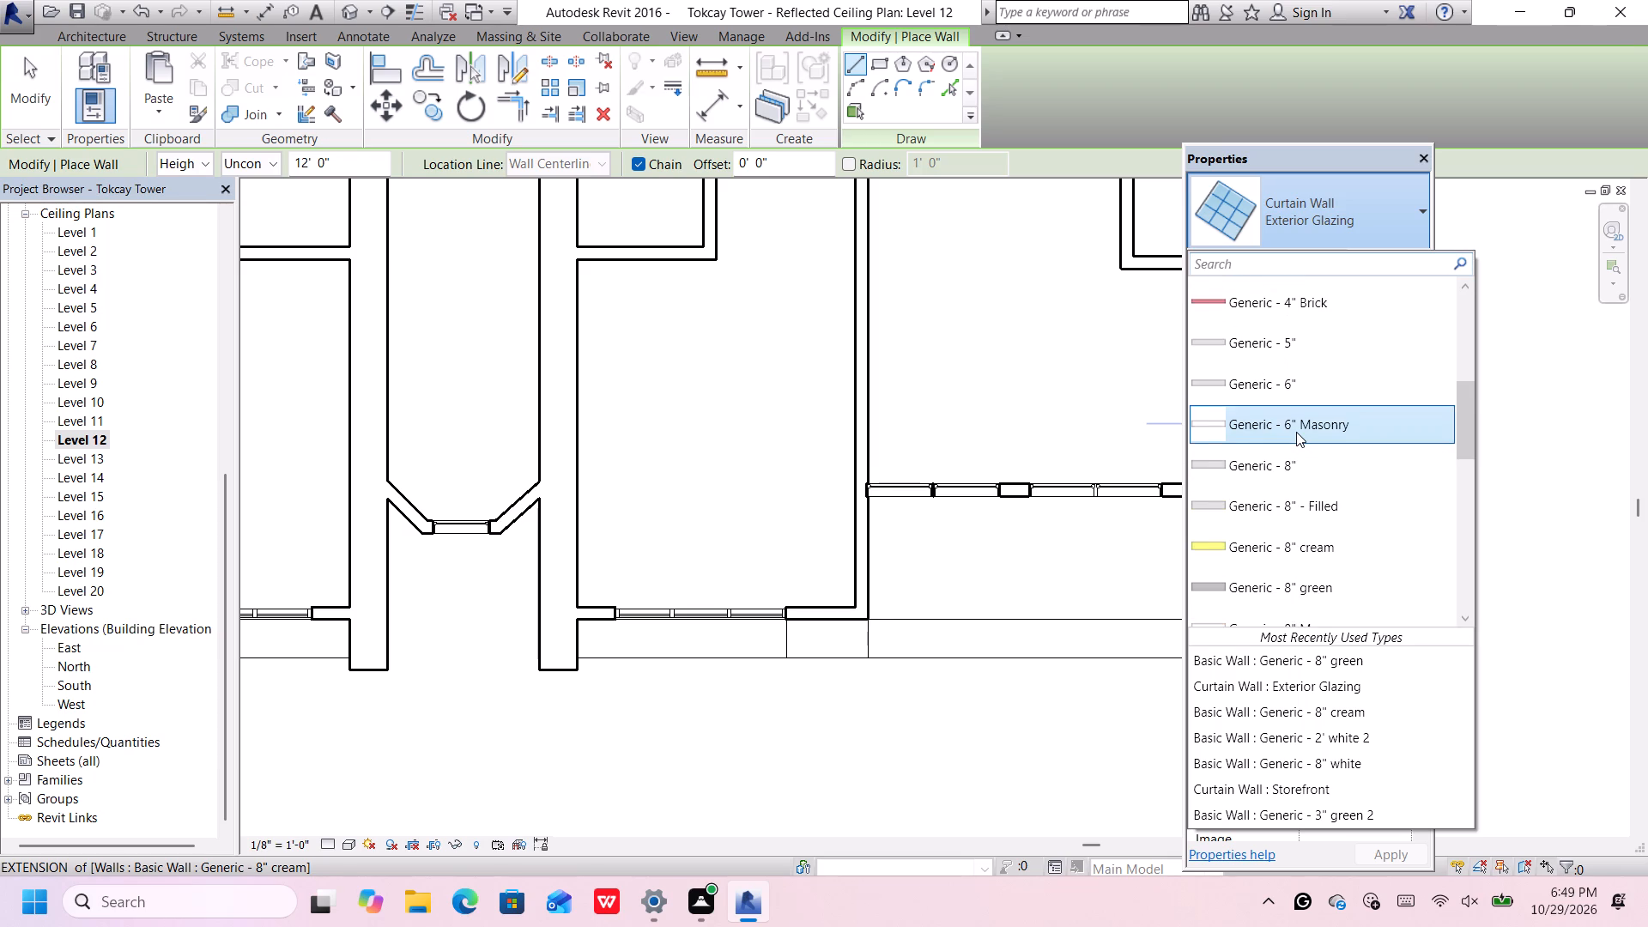
pyautogui.scroll(-1, 1296, 432)
pyautogui.scroll(-2, 1312, 502)
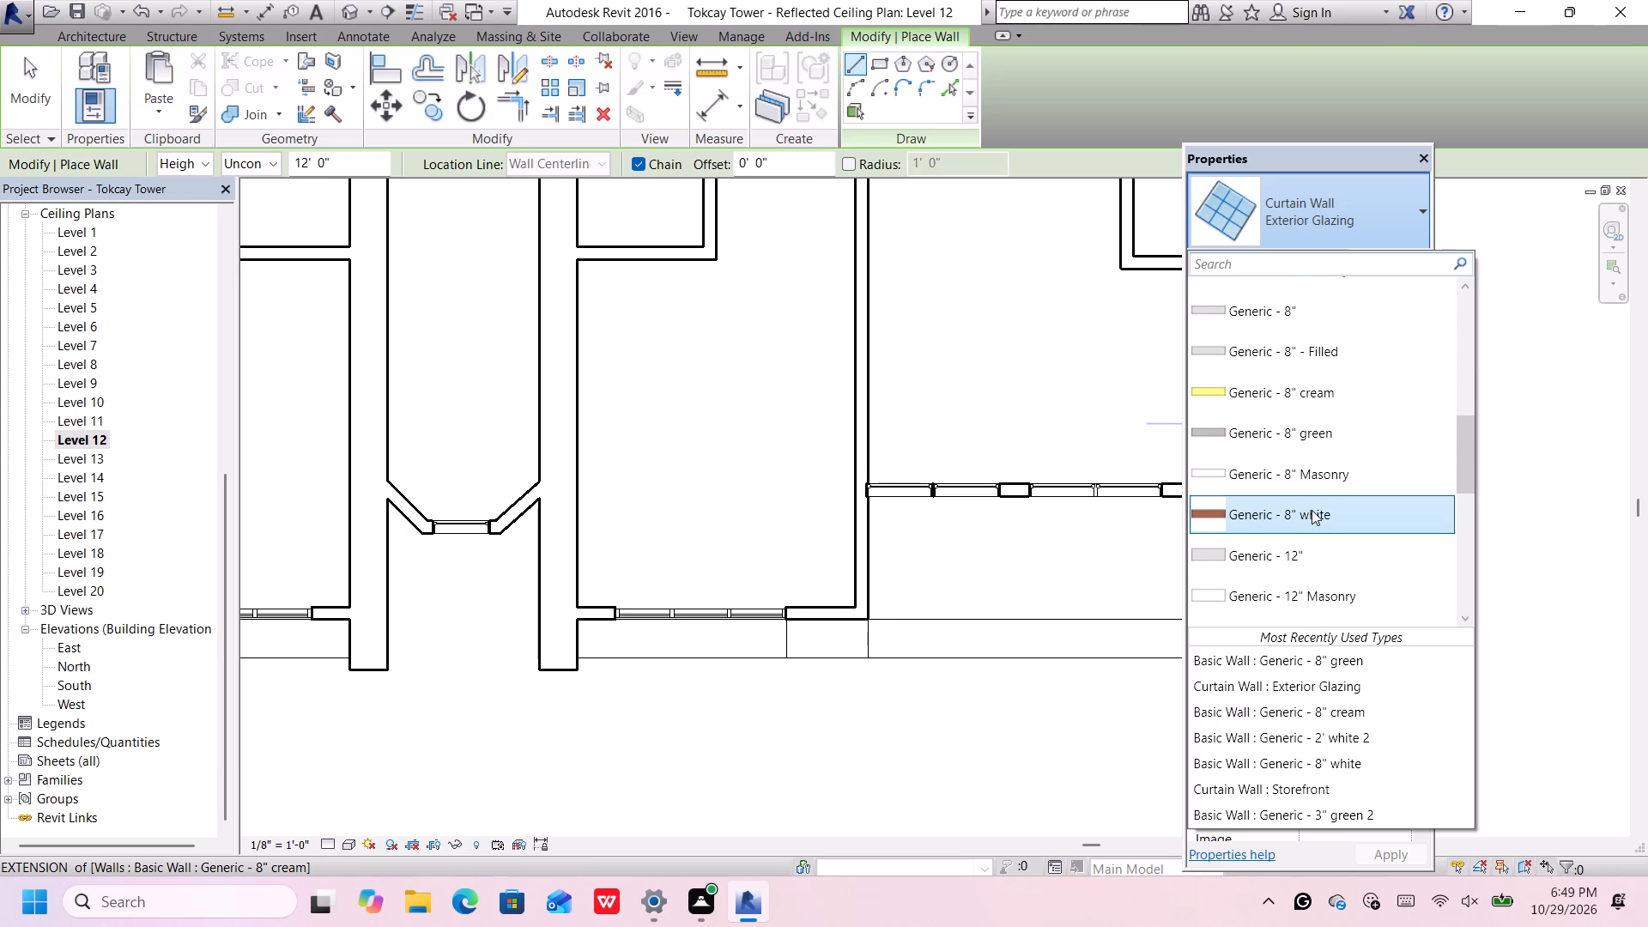
pyautogui.click(1312, 510)
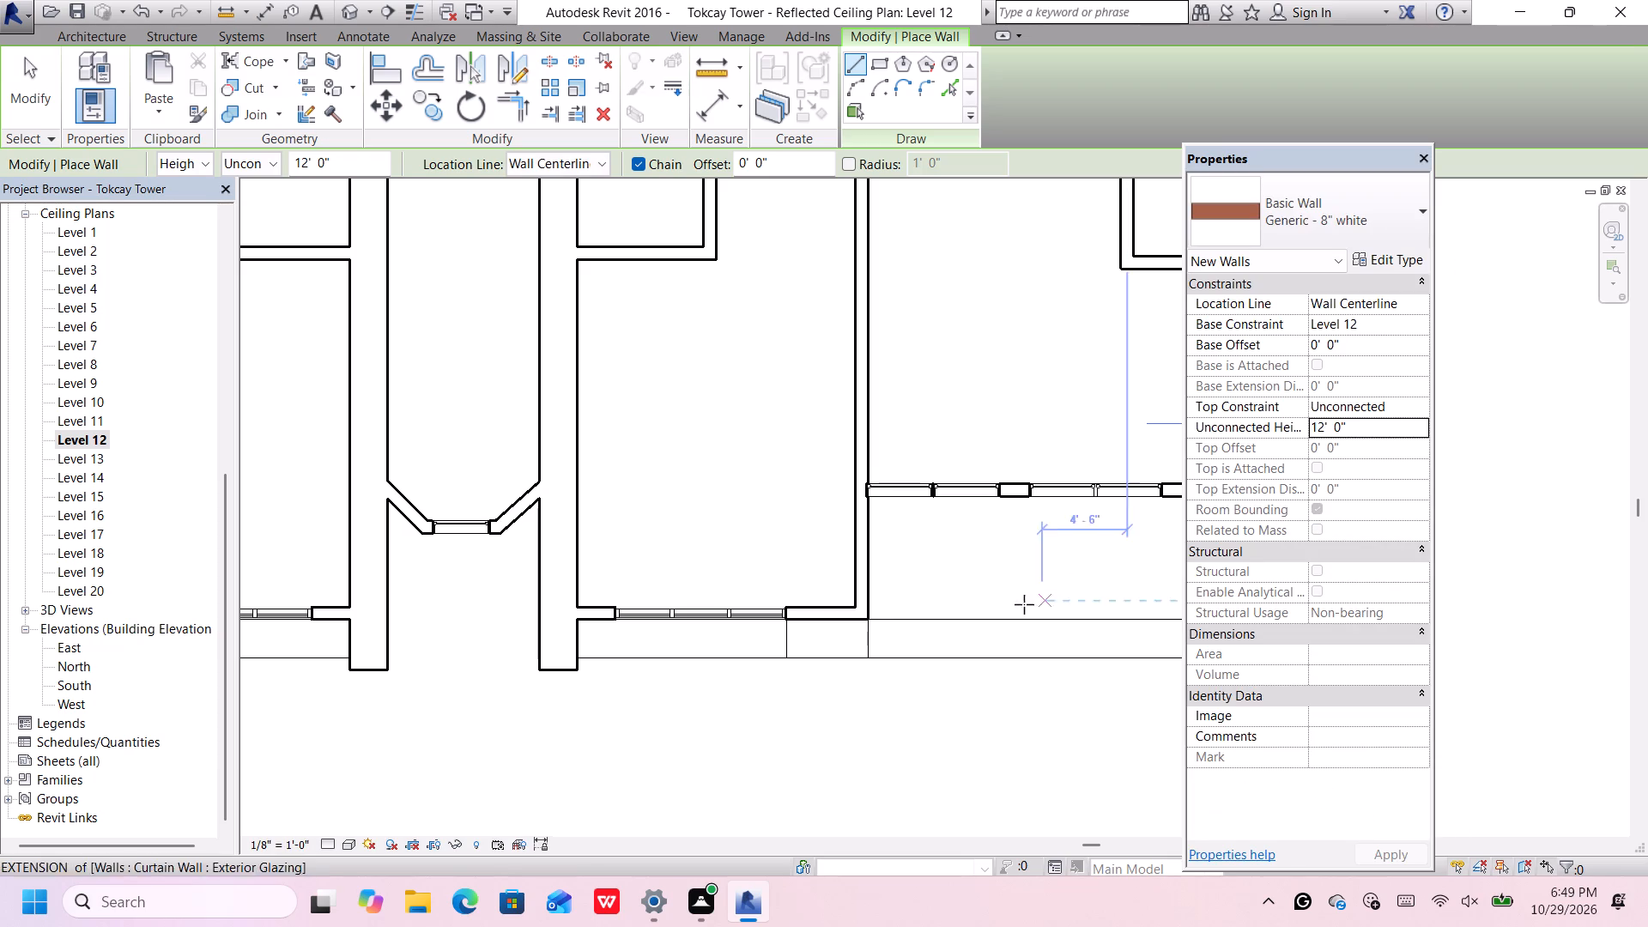
pyautogui.click(789, 636)
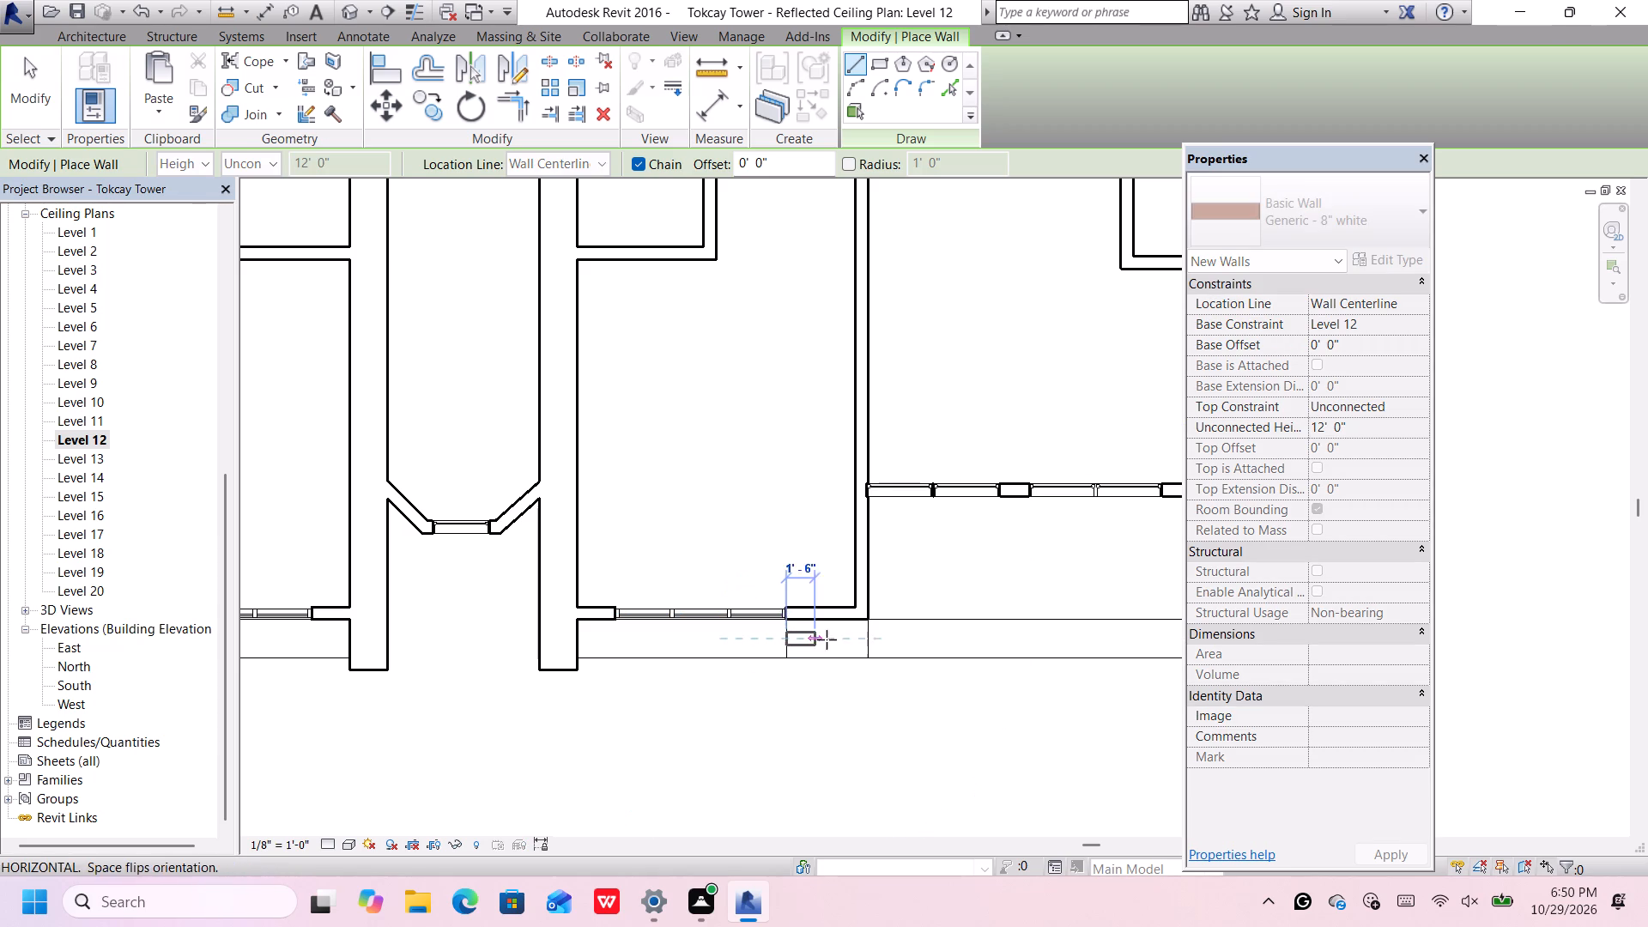
pyautogui.click(866, 642)
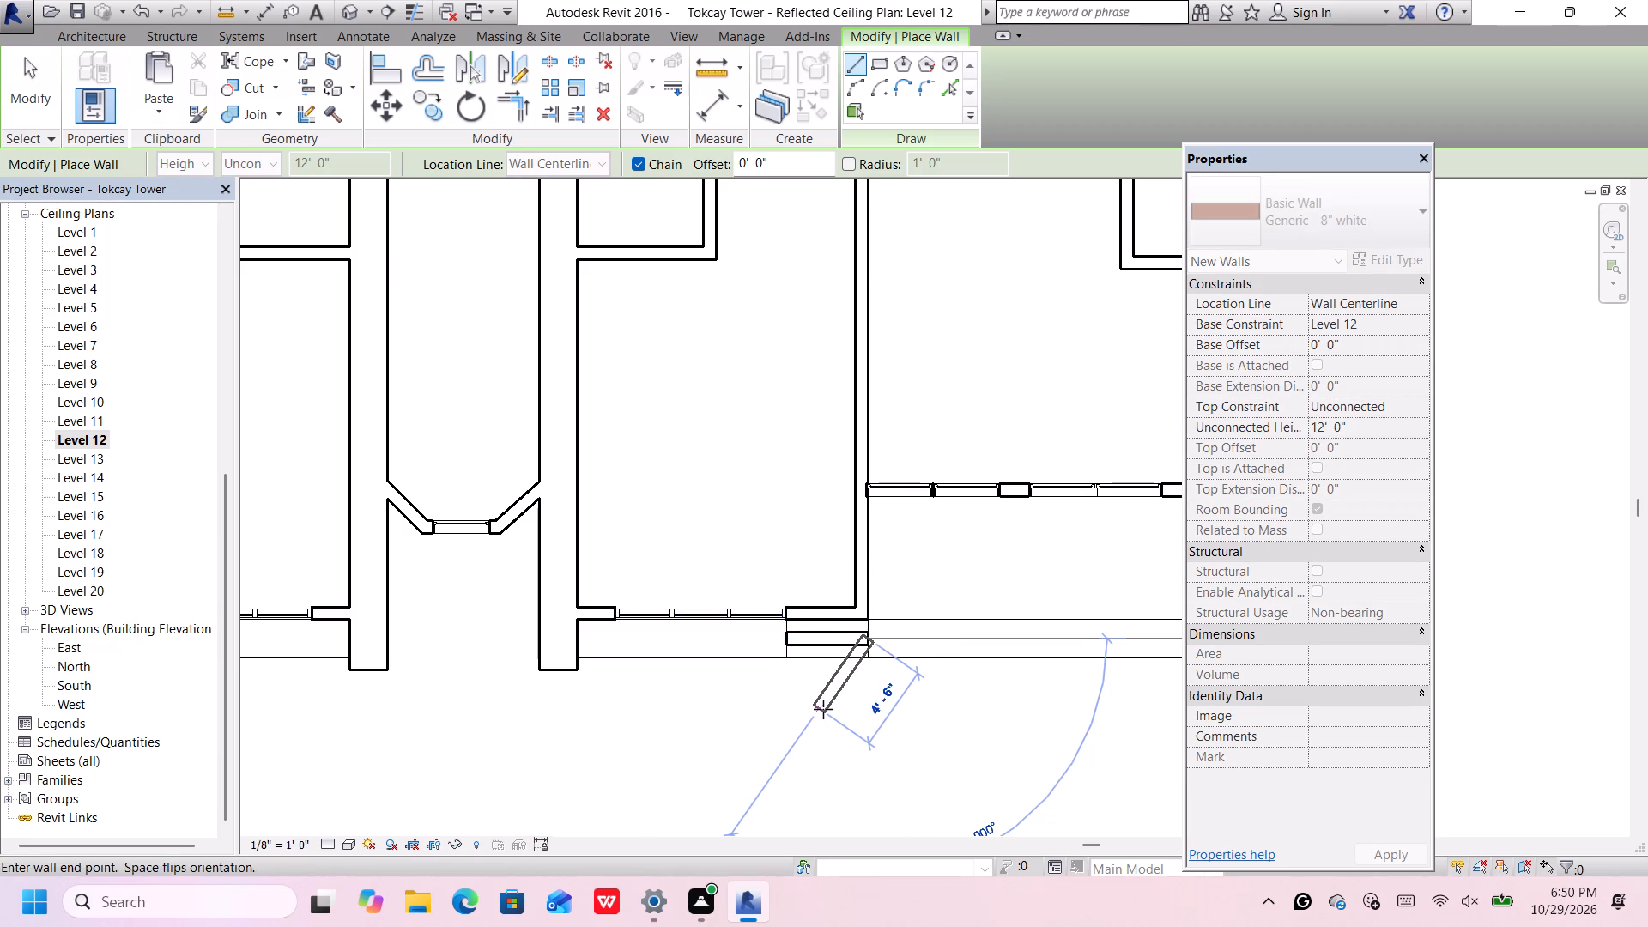
pyautogui.press('Escape')
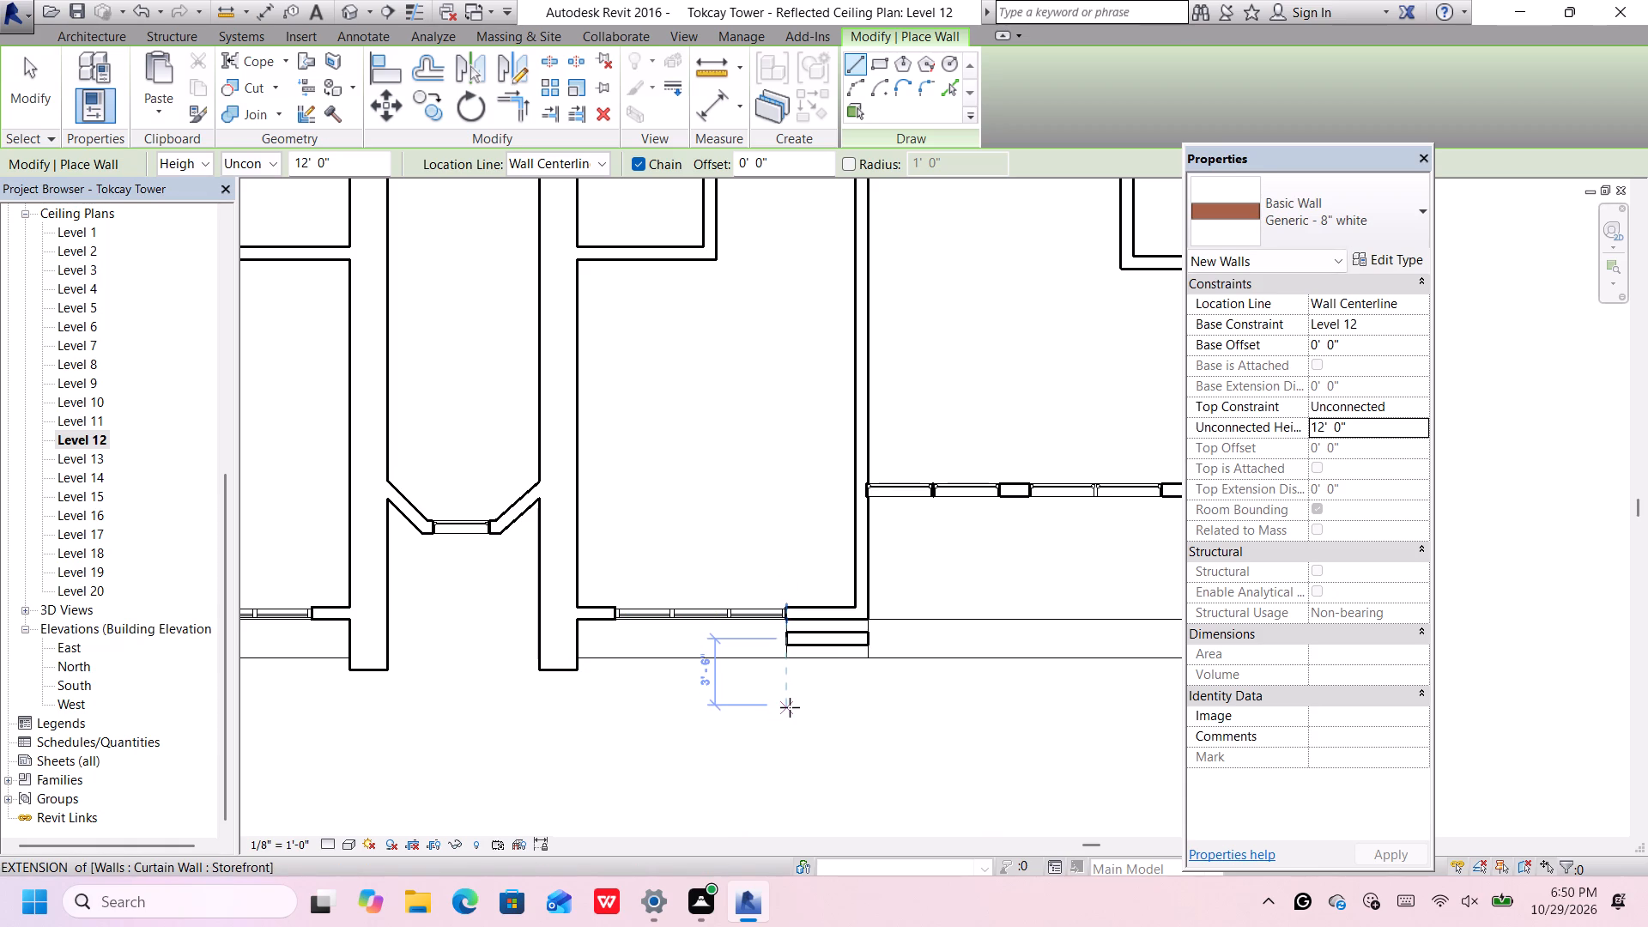
pyautogui.press('Escape')
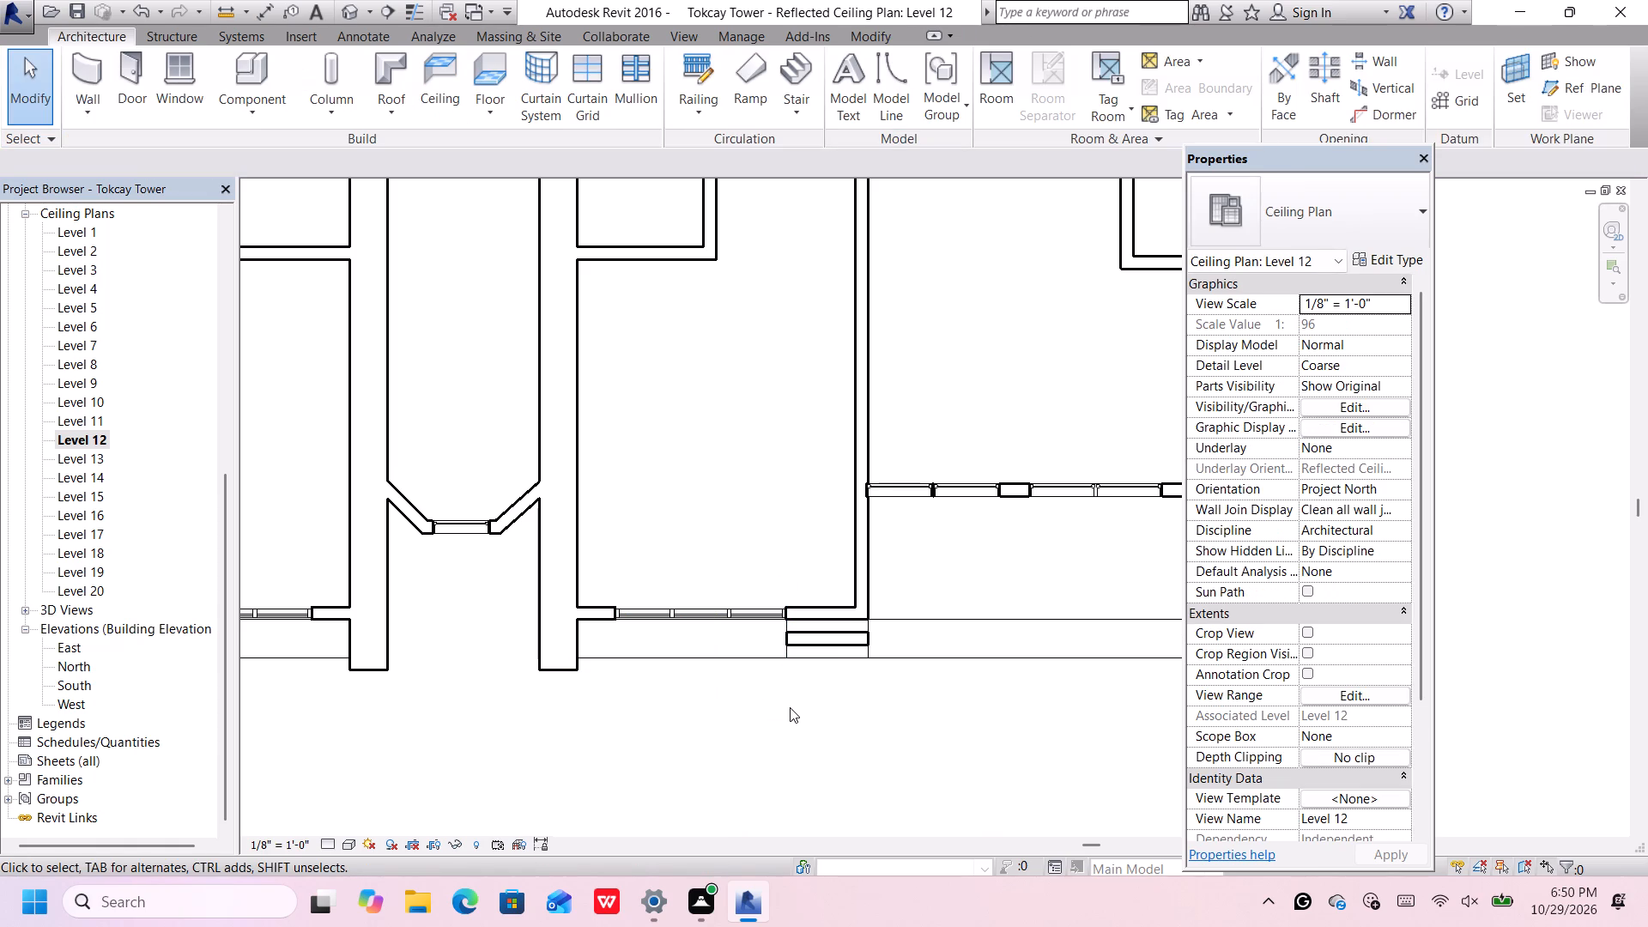
# Duplicate the new wall's type under the name Generic -2' white 2.
pyautogui.click(843, 648)
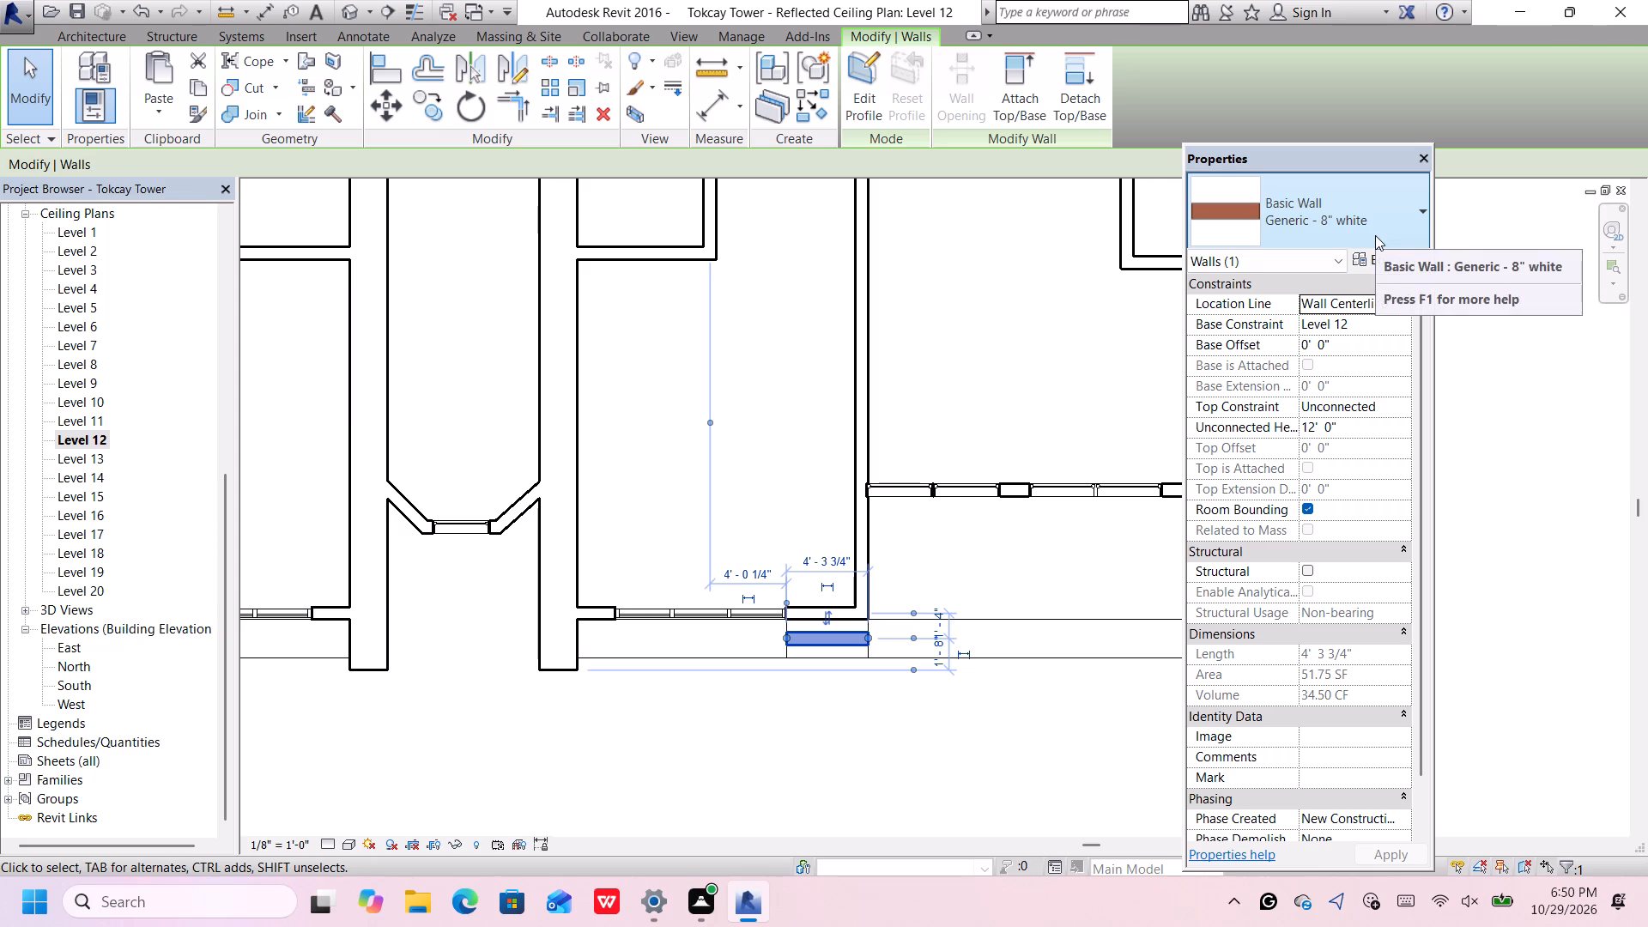
pyautogui.click(1376, 257)
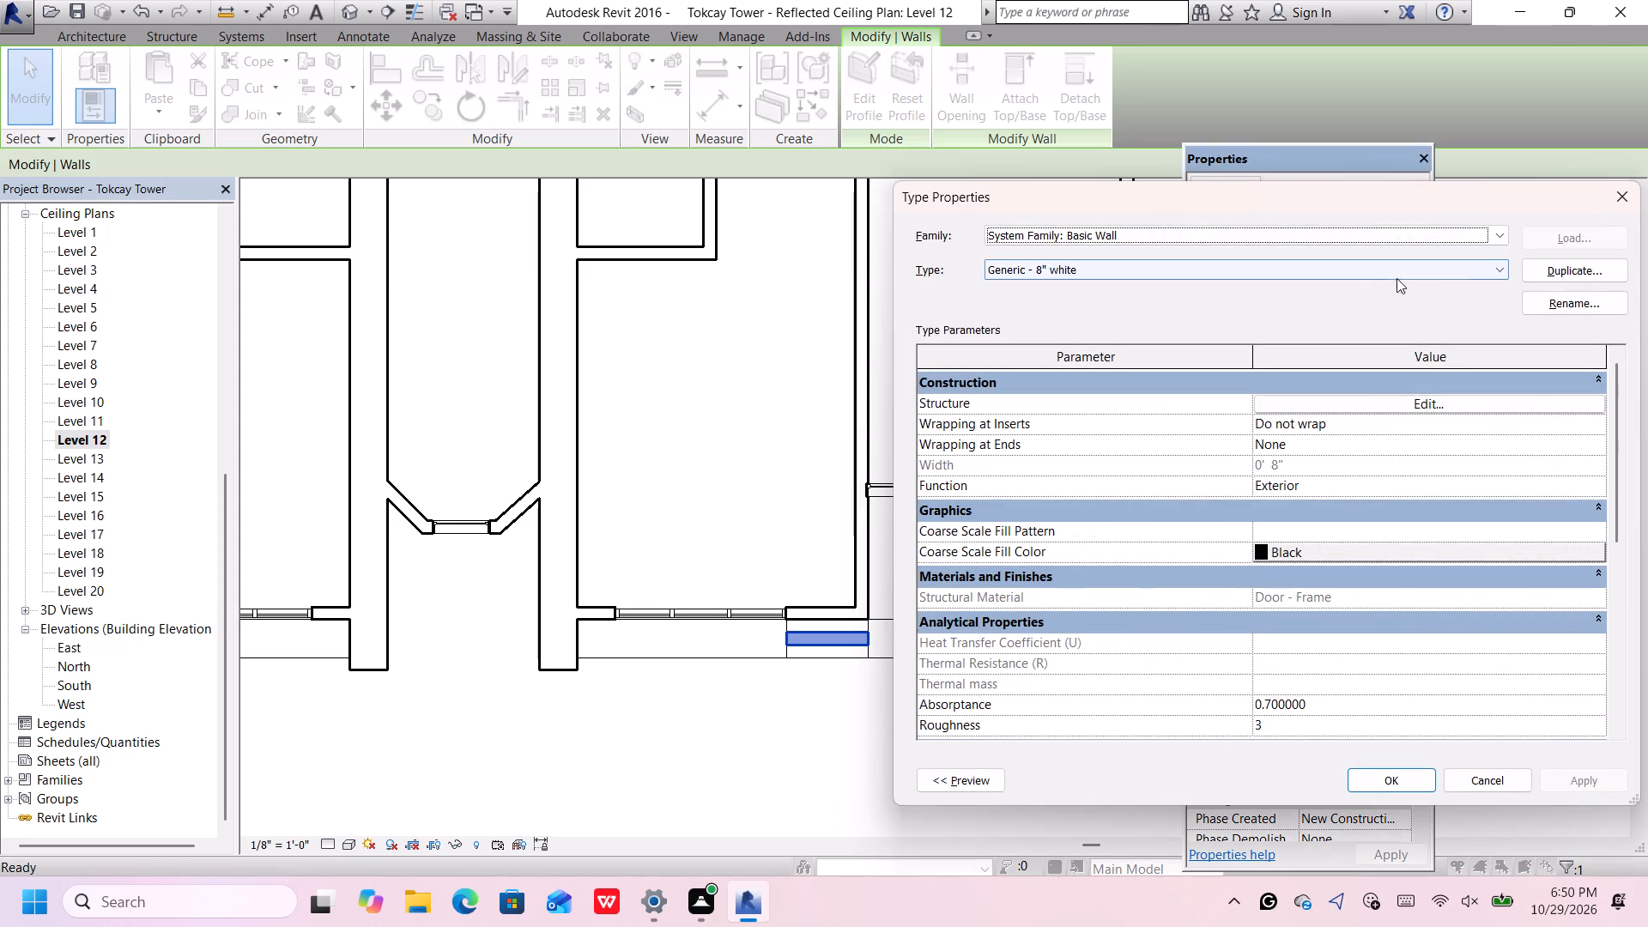
pyautogui.click(1575, 269)
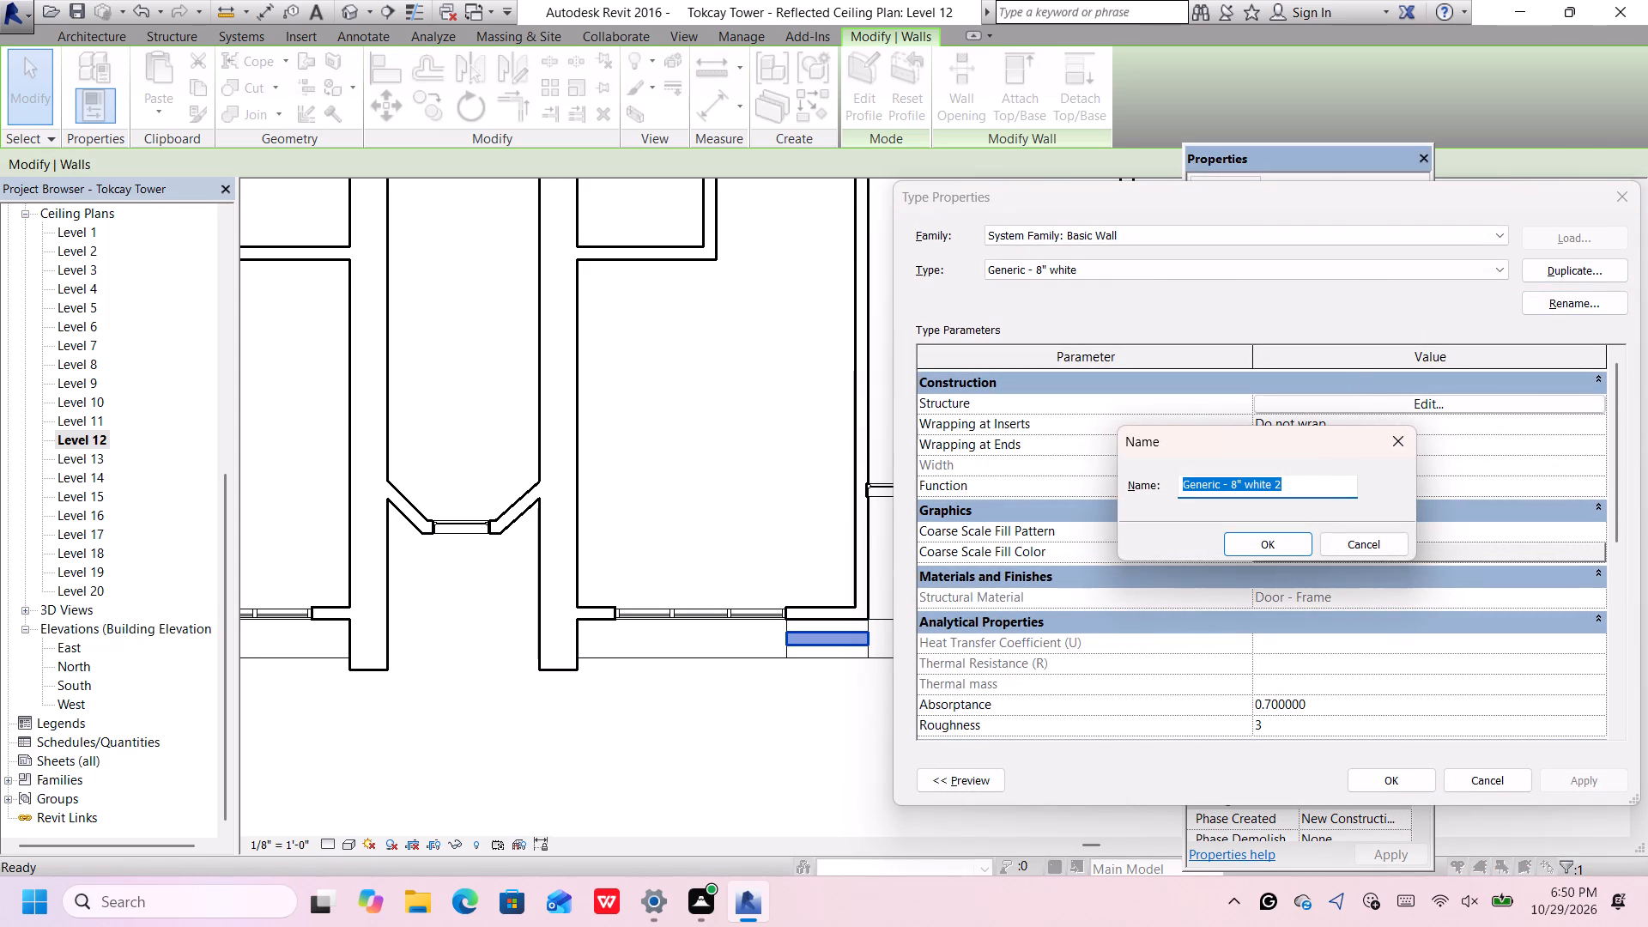
pyautogui.click(1239, 485)
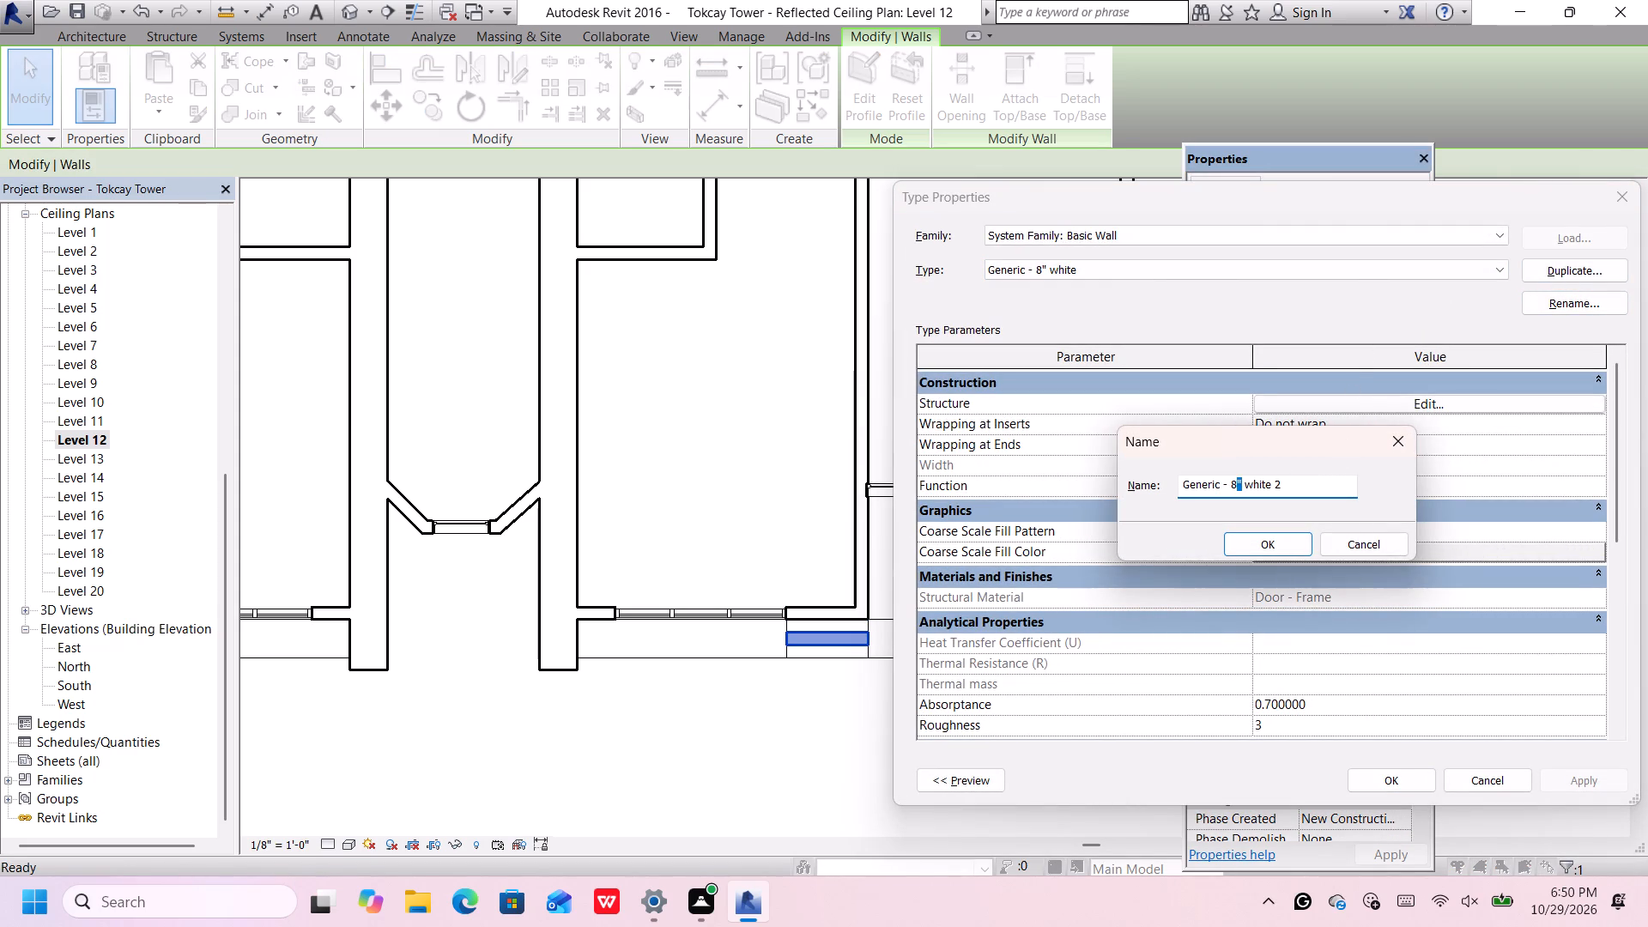
pyautogui.click(1247, 485)
pyautogui.click(1240, 484)
pyautogui.press('BackSpace')
pyautogui.press('BackSpace')
pyautogui.press('BackSpace')
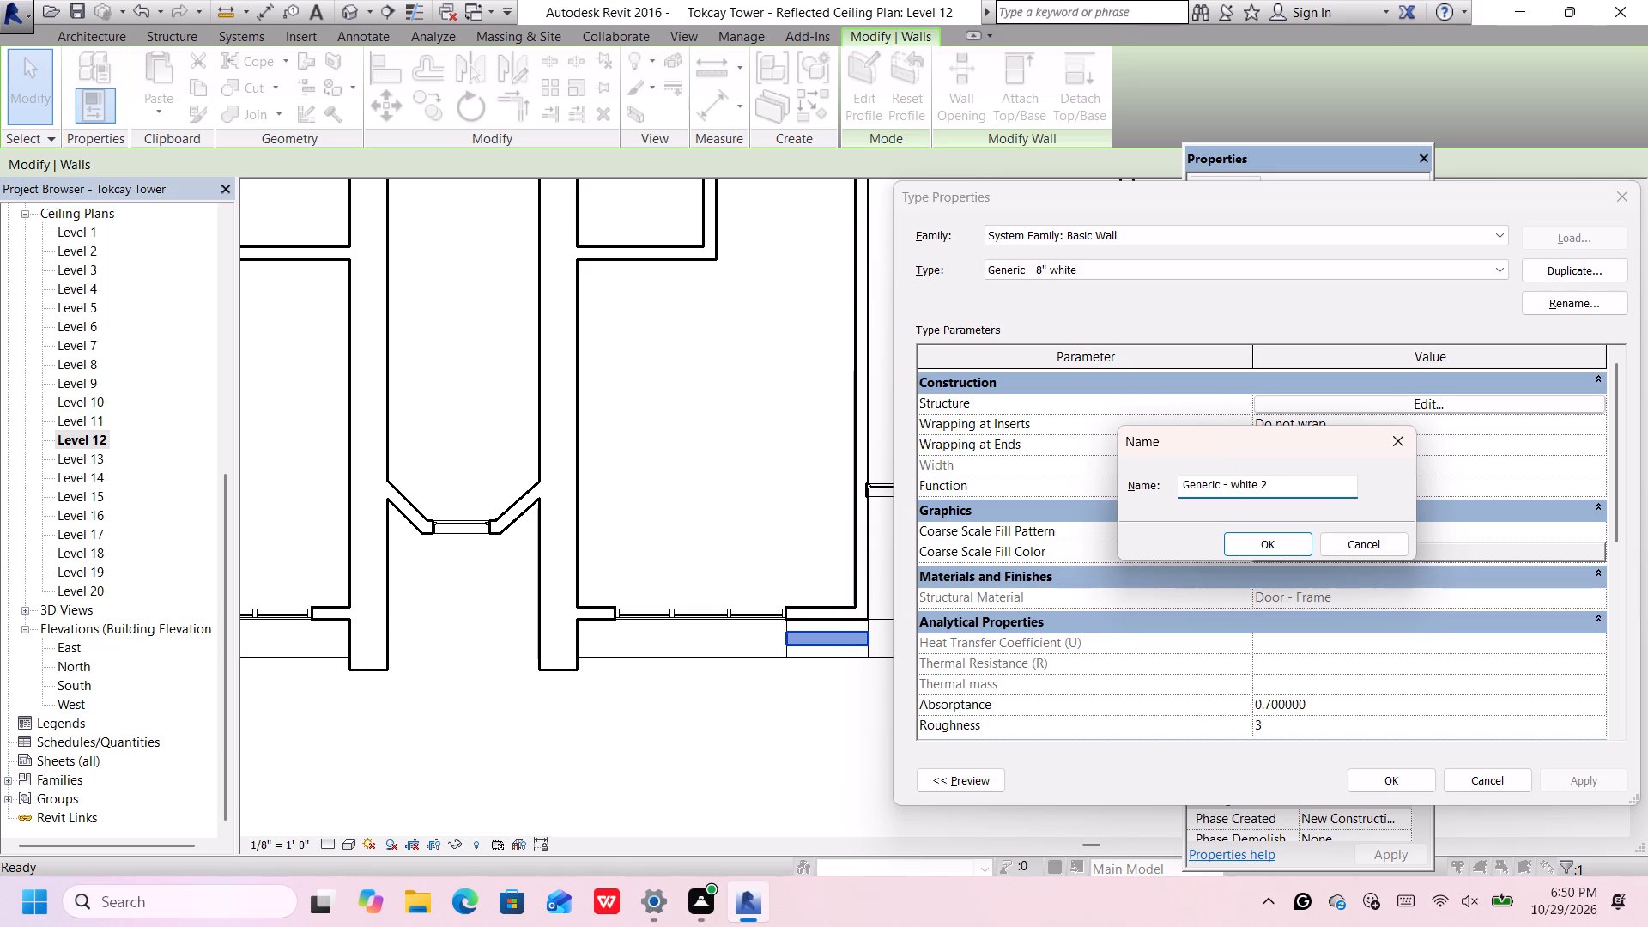
pyautogui.write("2'")
pyautogui.click(1258, 546)
# Set the structure layer thickness of the Generic -2' white 2 wall type to 2' and apply the type.
pyautogui.click(1350, 405)
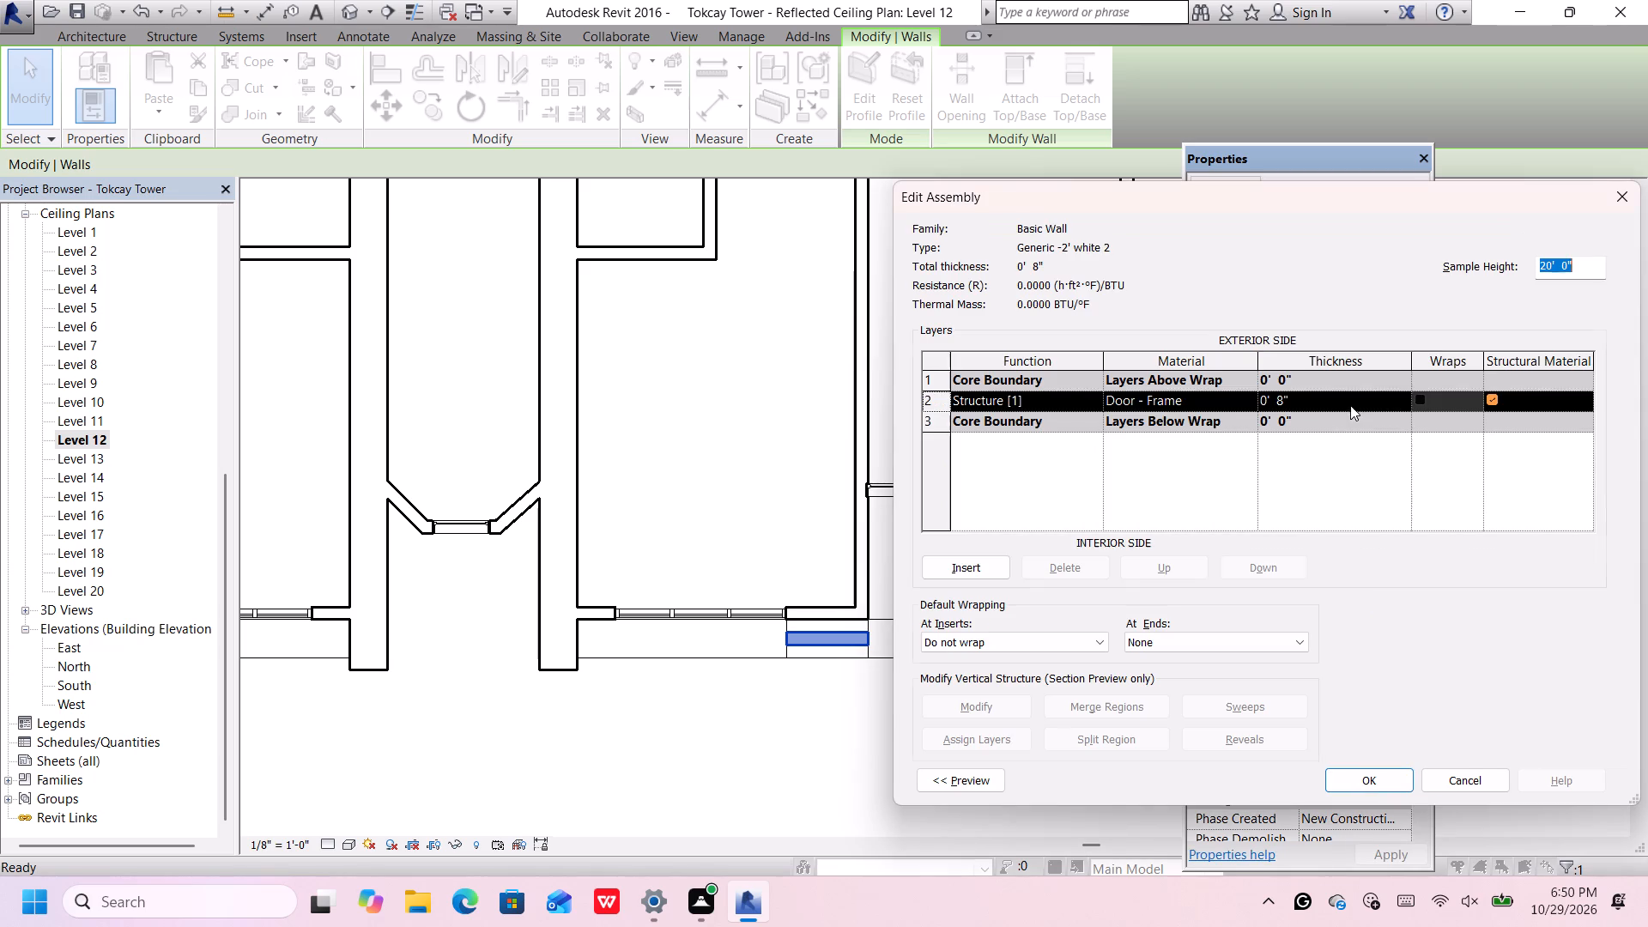
pyautogui.click(1337, 398)
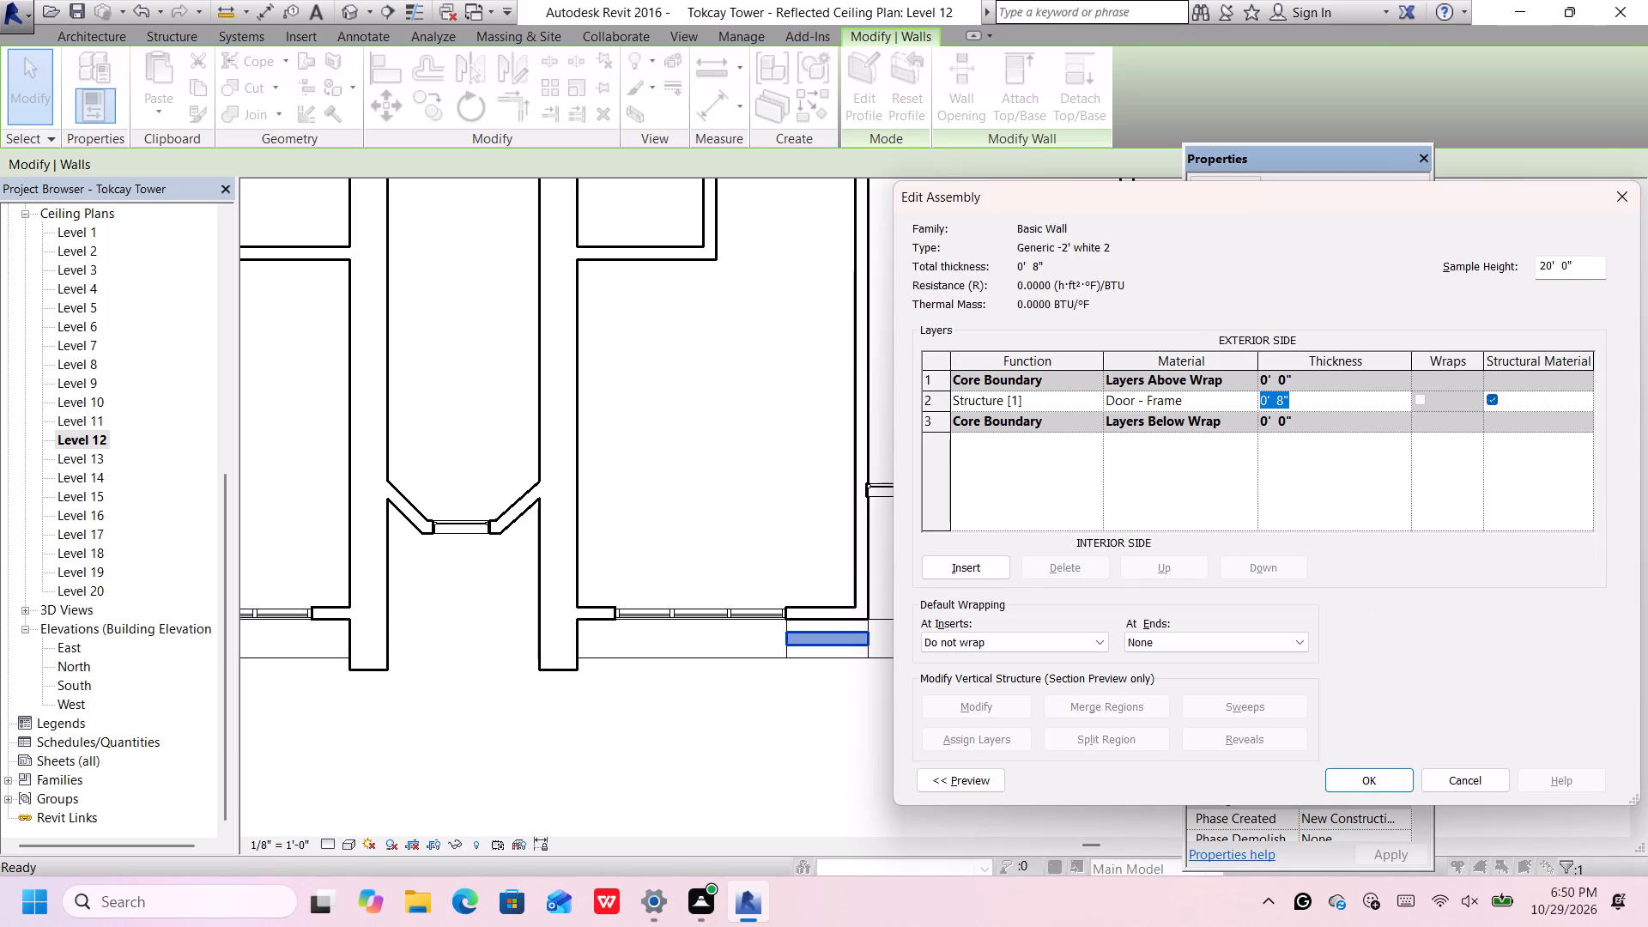
pyautogui.press('BackSpace')
pyautogui.write("2'")
pyautogui.press('Return')
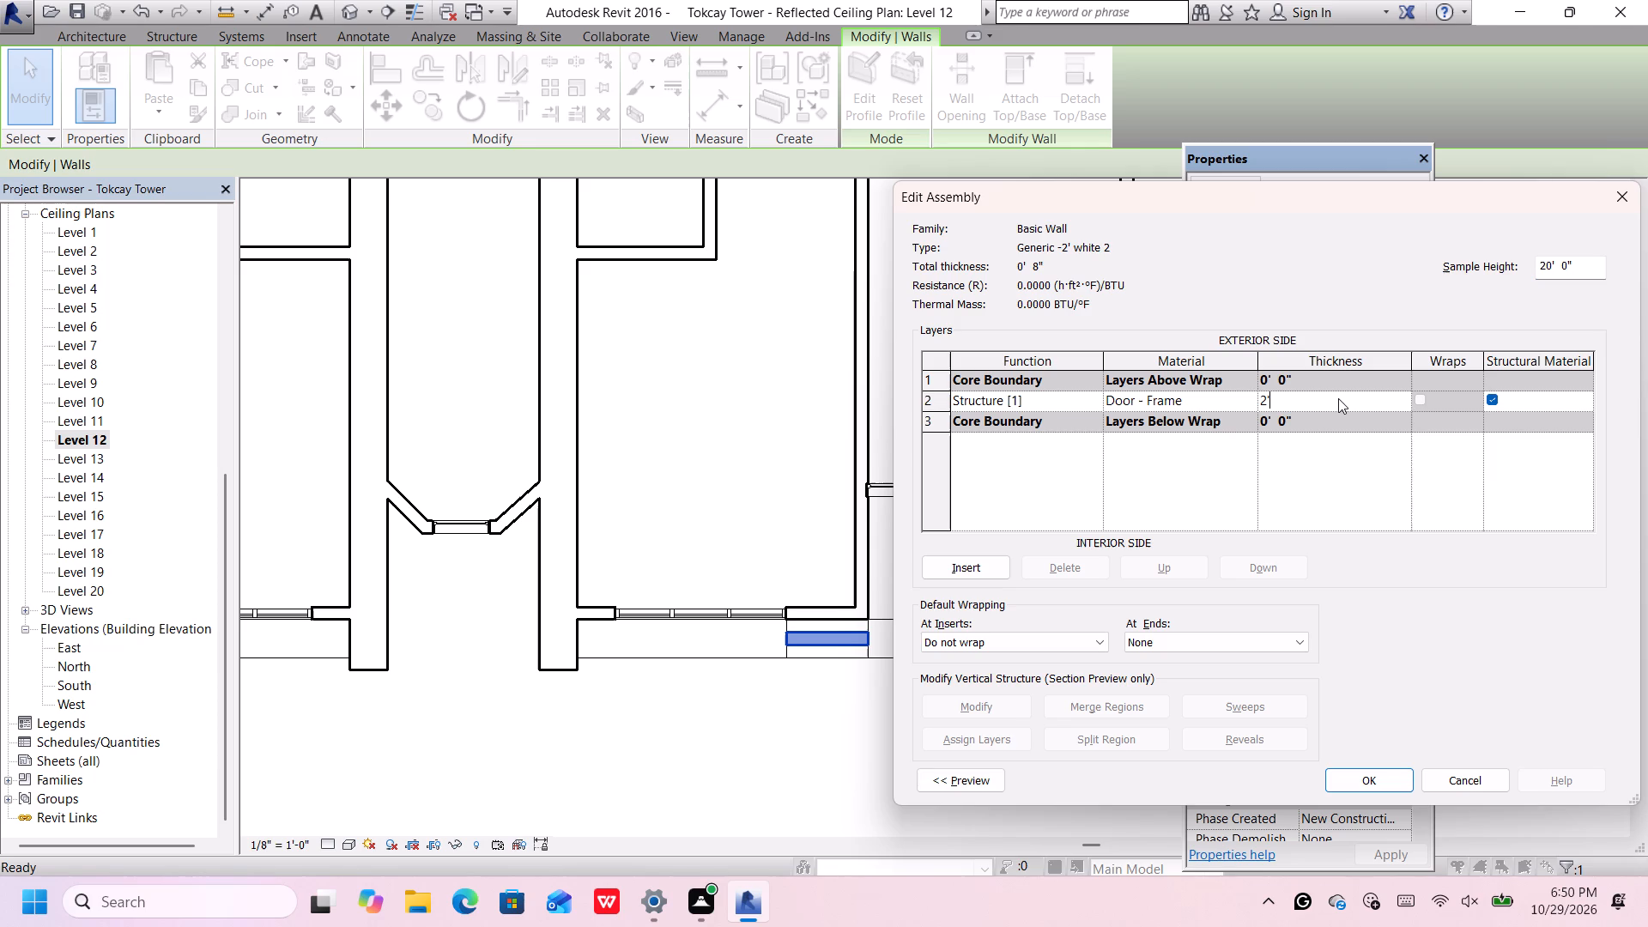
pyautogui.click(1365, 779)
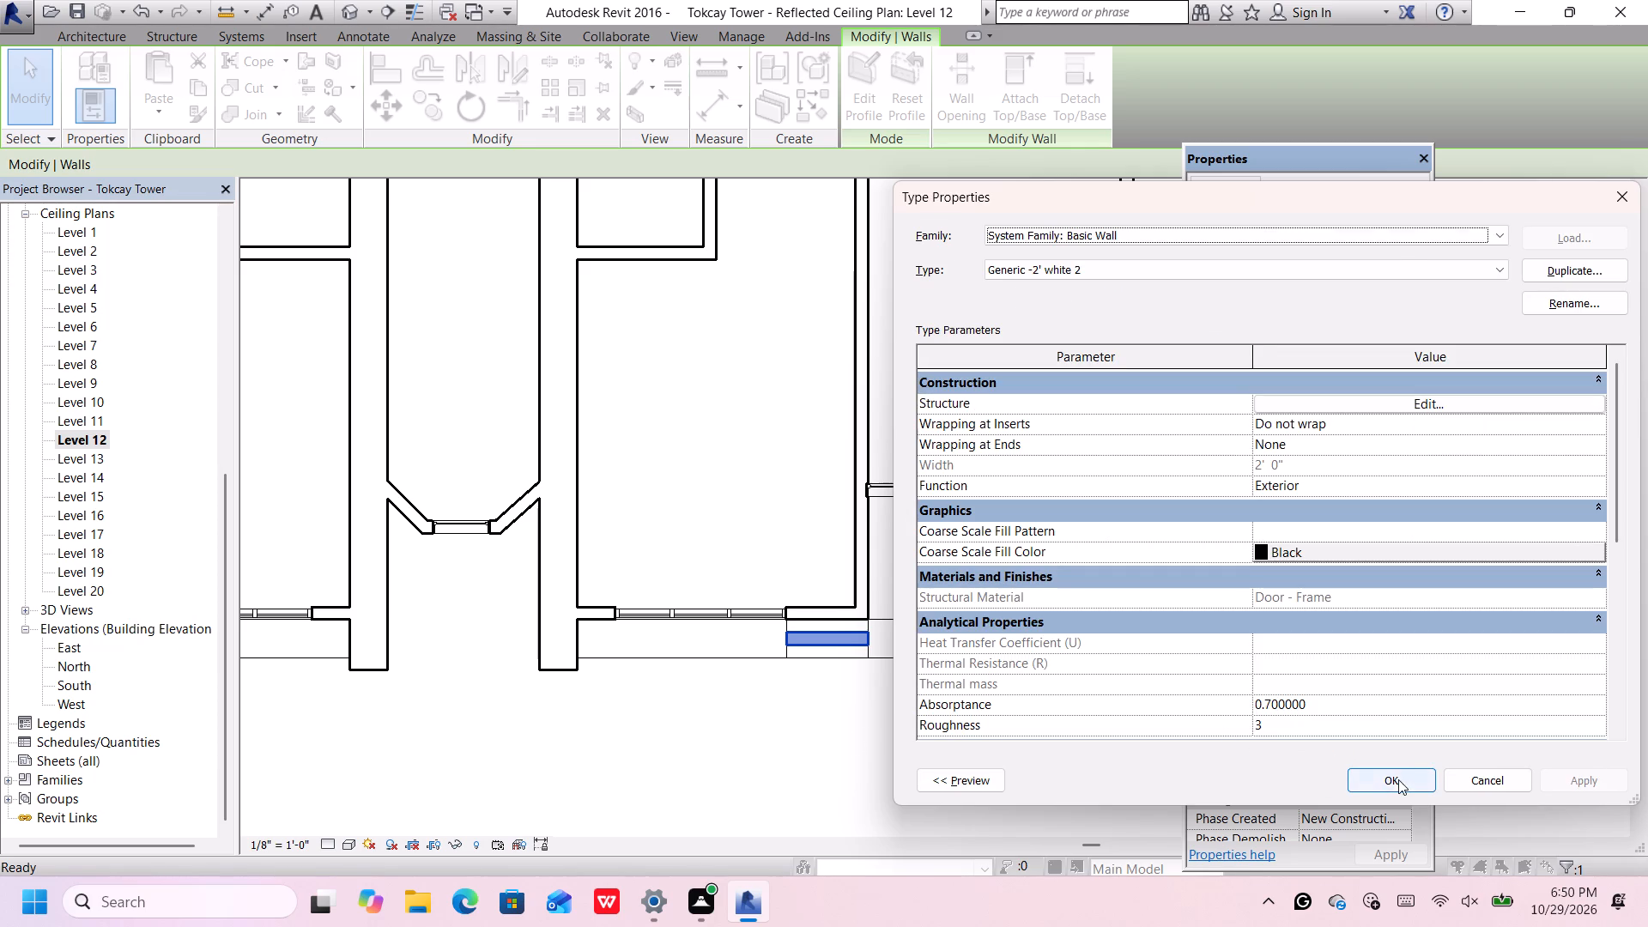
pyautogui.click(1398, 779)
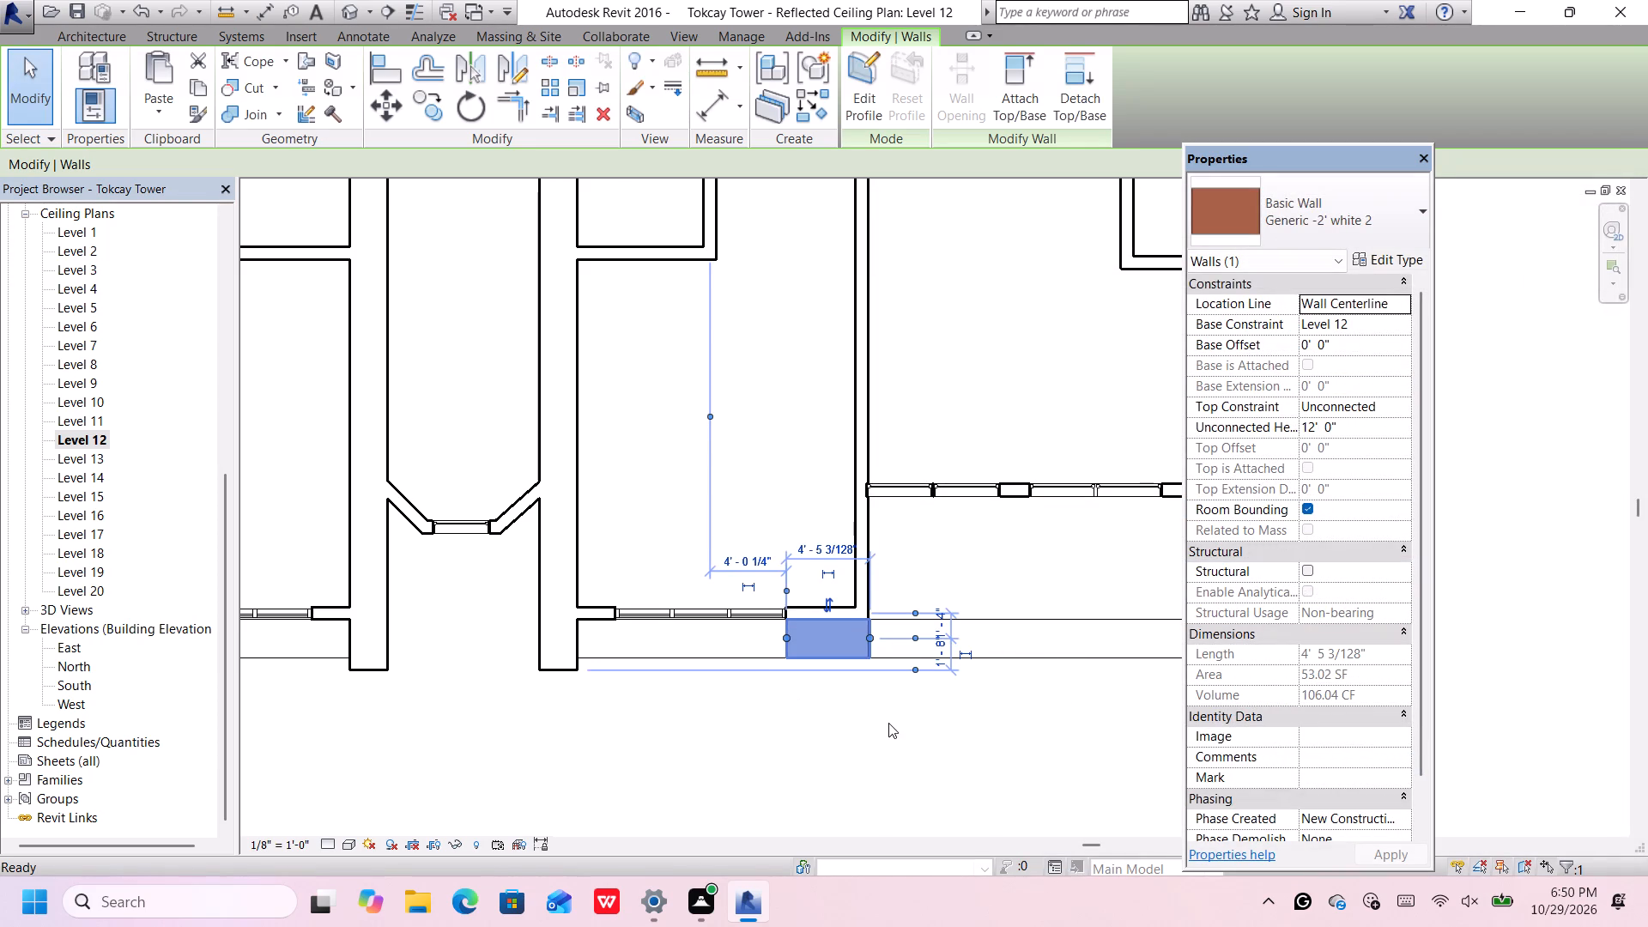
# Nudge the eastern 2'-thick wall slightly west so its outer end lines up with the room's outer side wall.
pyautogui.scroll(-1, 888, 723)
pyautogui.moveTo(890, 721); pyautogui.dragTo(961, 729, button='middle')
pyautogui.scroll(4, 936, 691)
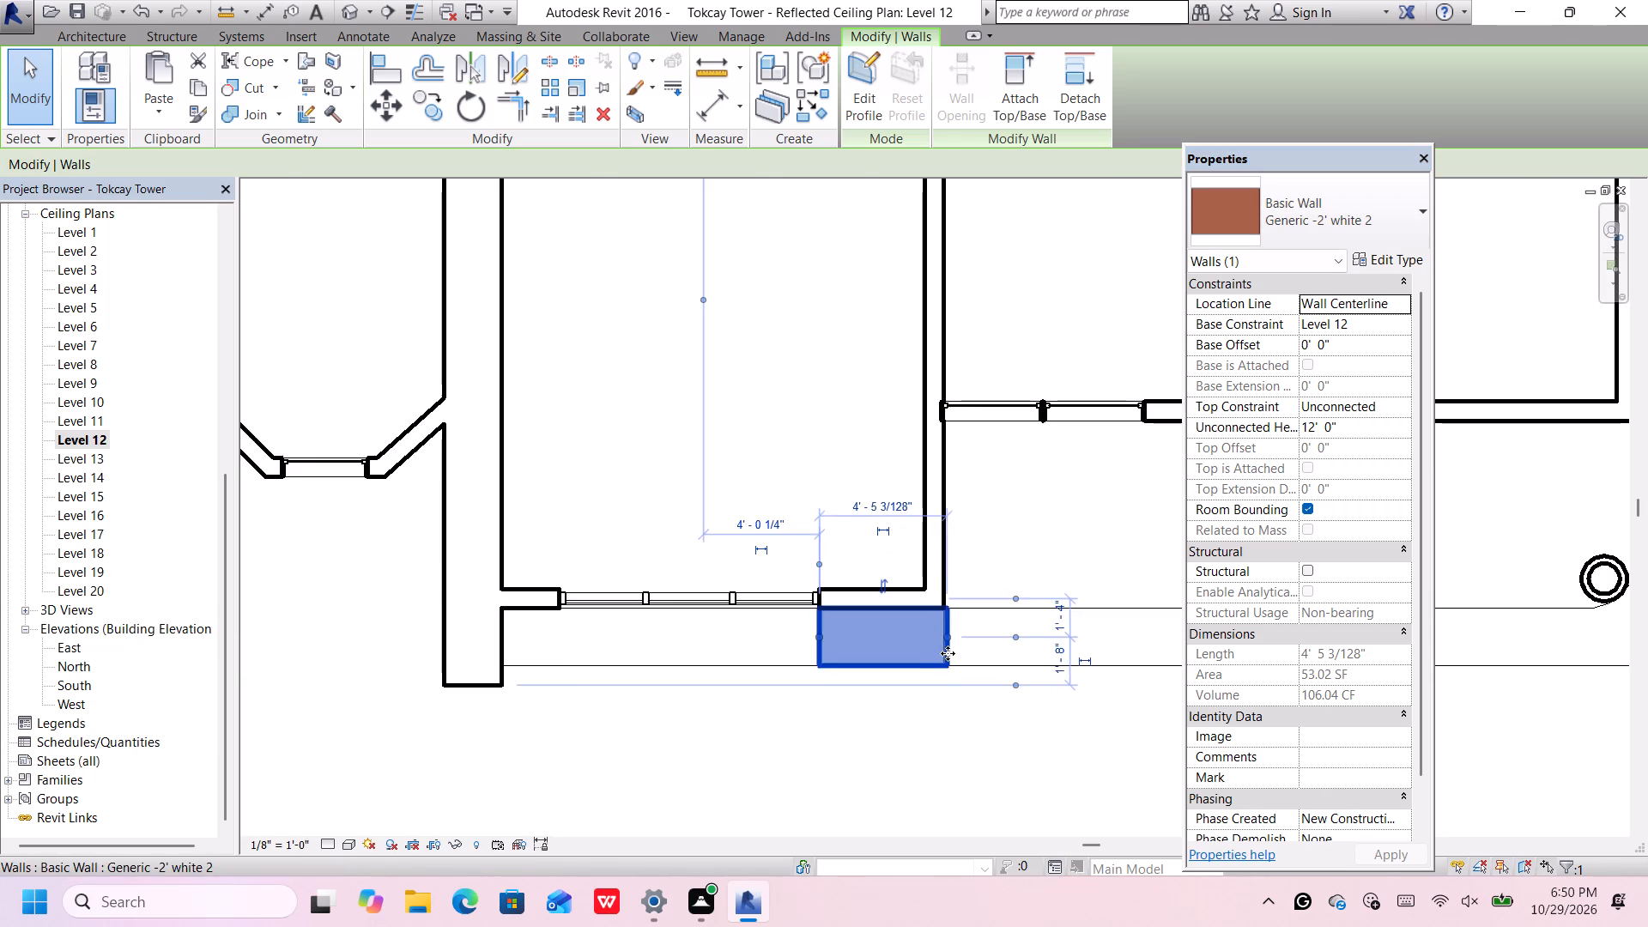
pyautogui.scroll(7, 947, 650)
pyautogui.click(949, 628)
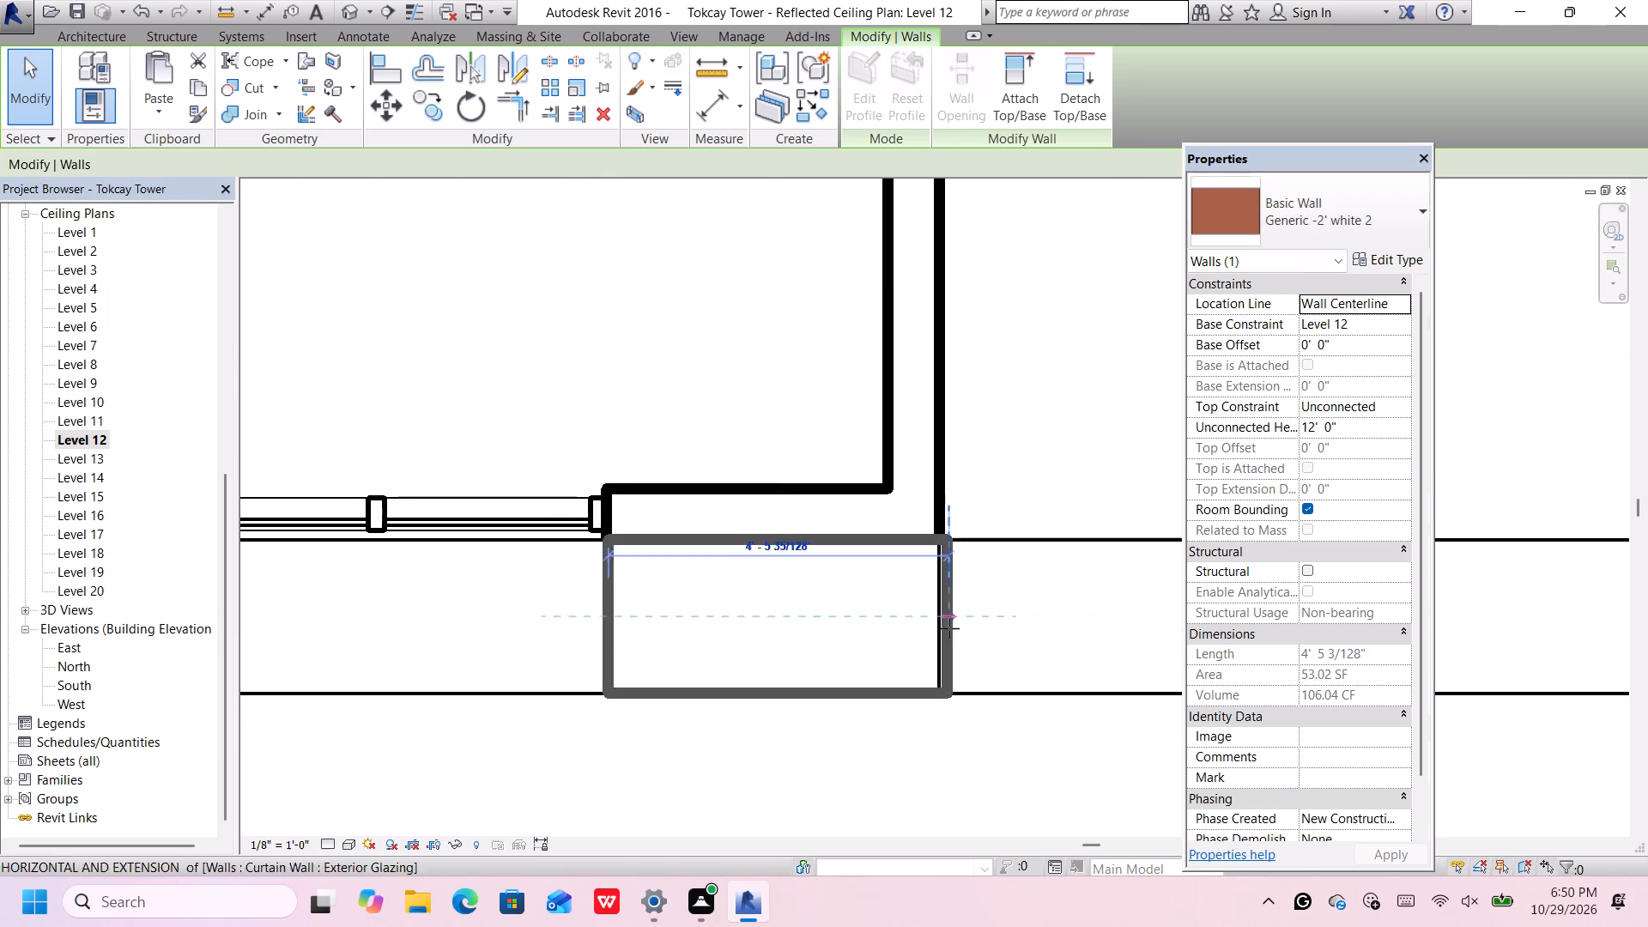
pyautogui.click(951, 621)
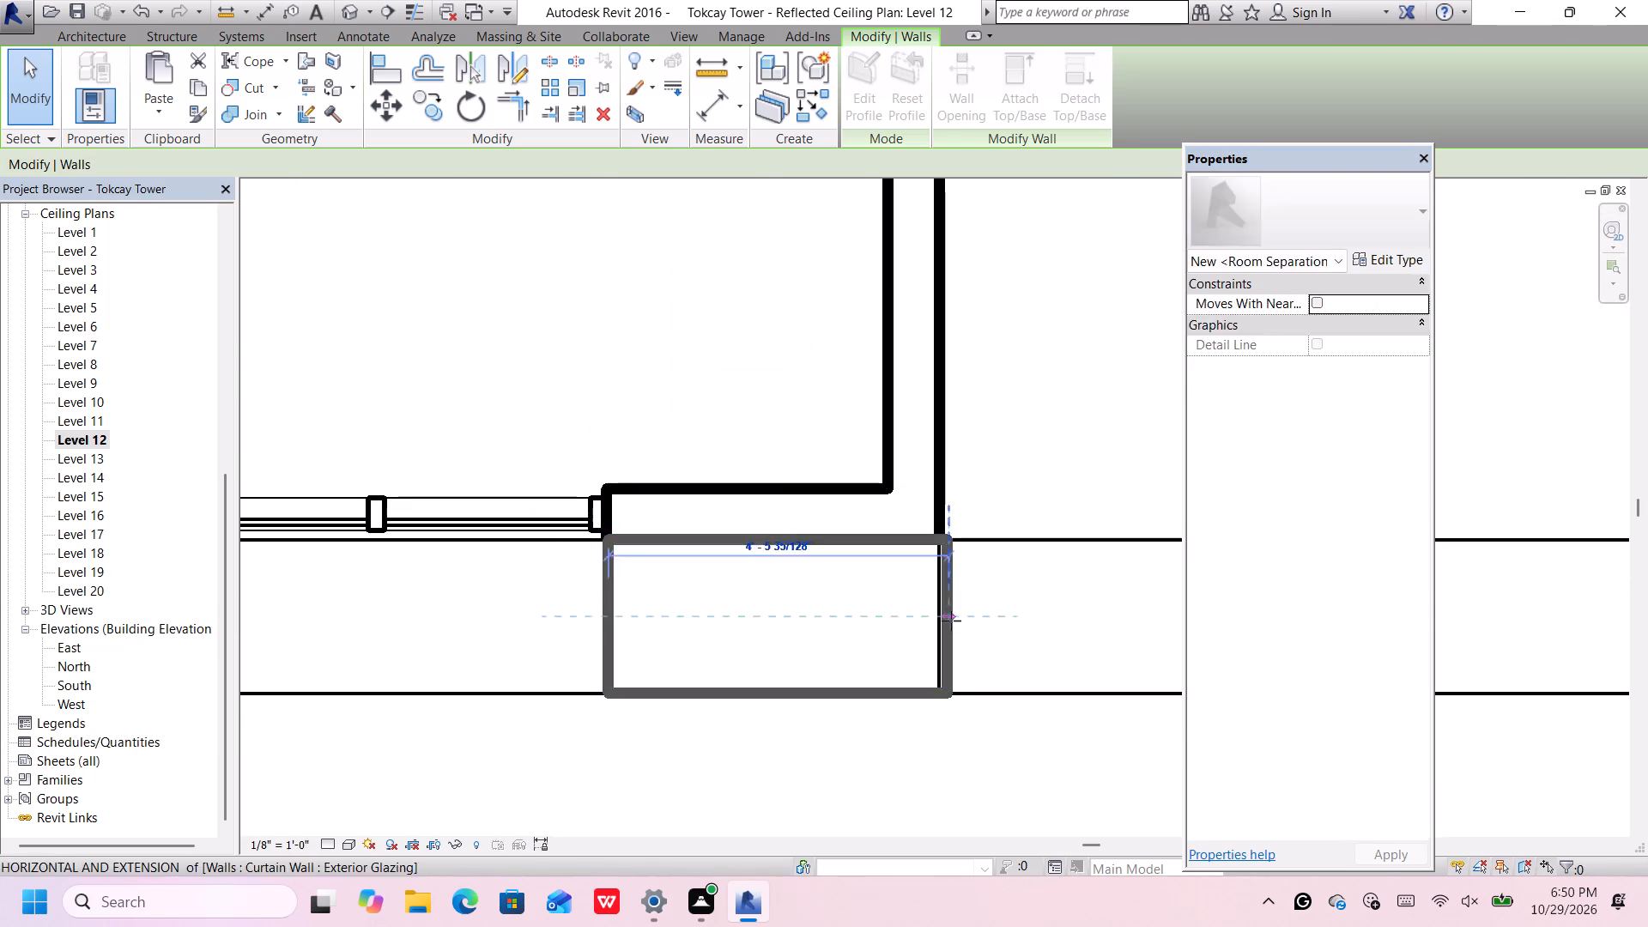
pyautogui.click(938, 774)
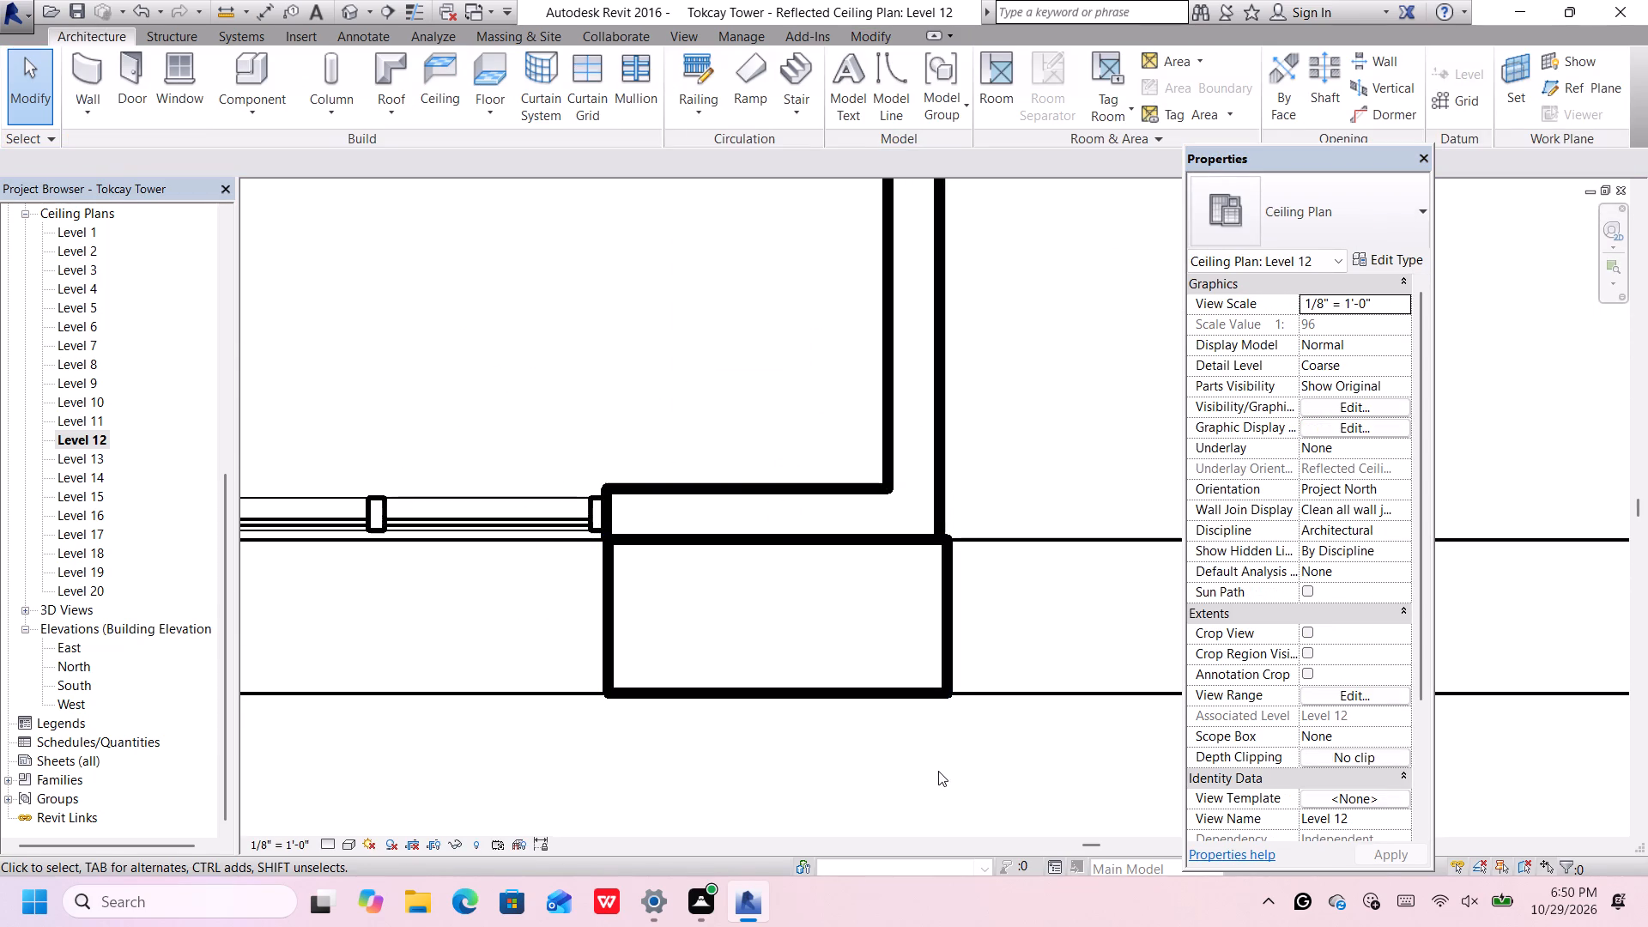
pyautogui.click(945, 622)
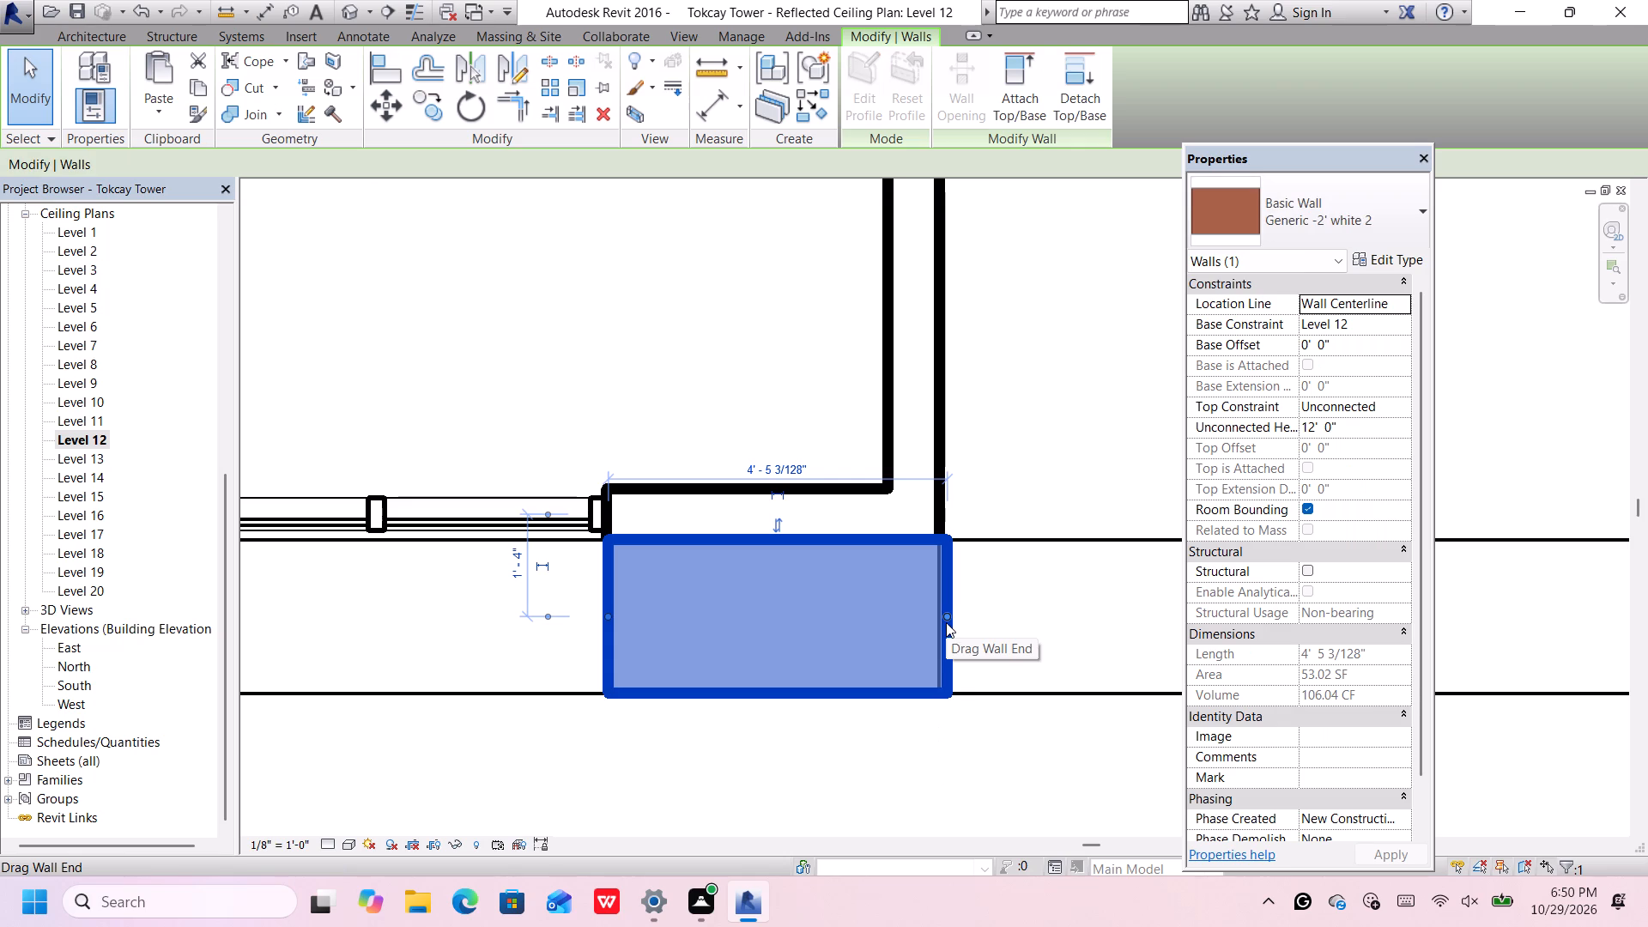
pyautogui.press('Left')
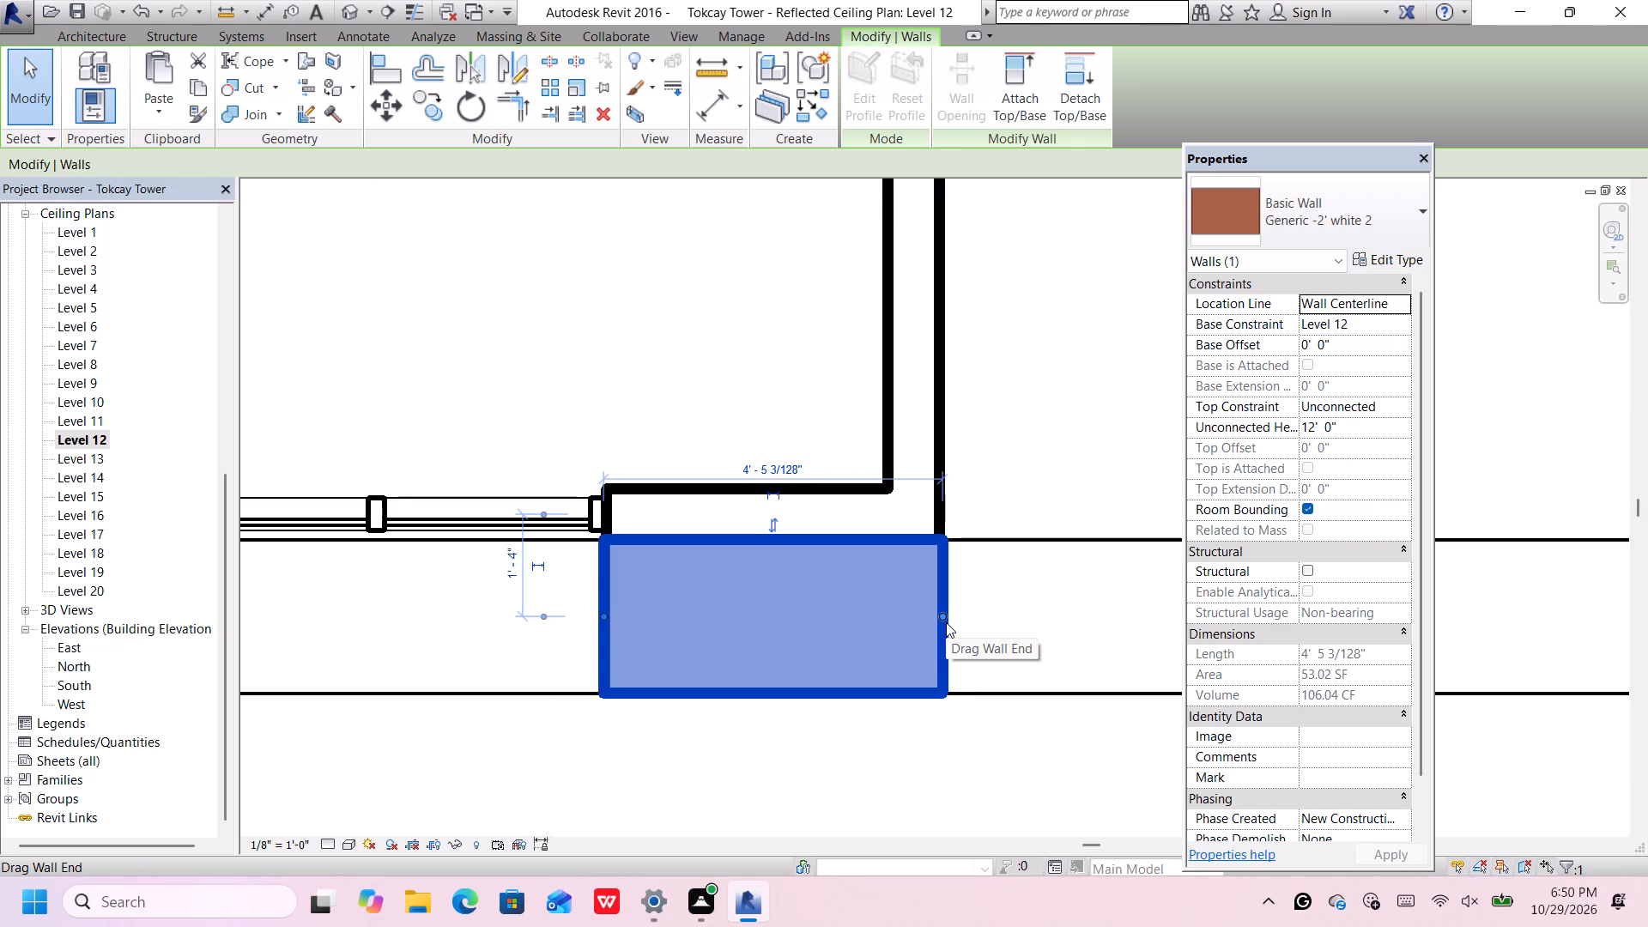
pyautogui.scroll(-4, 946, 626)
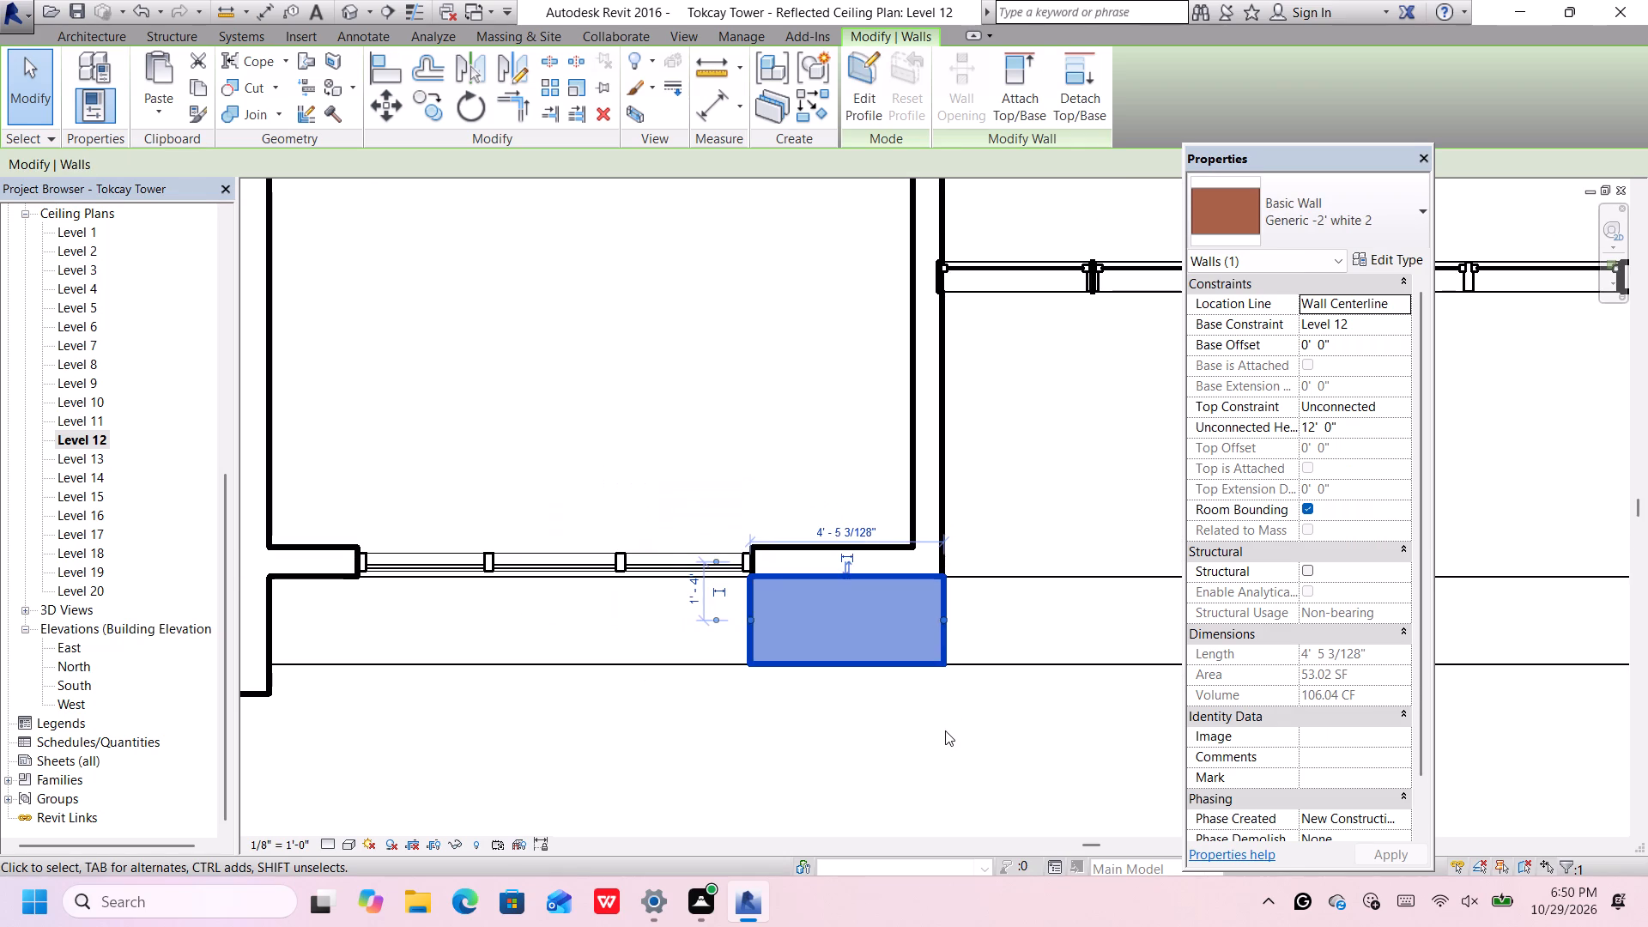
pyautogui.scroll(-1, 944, 727)
pyautogui.click(944, 726)
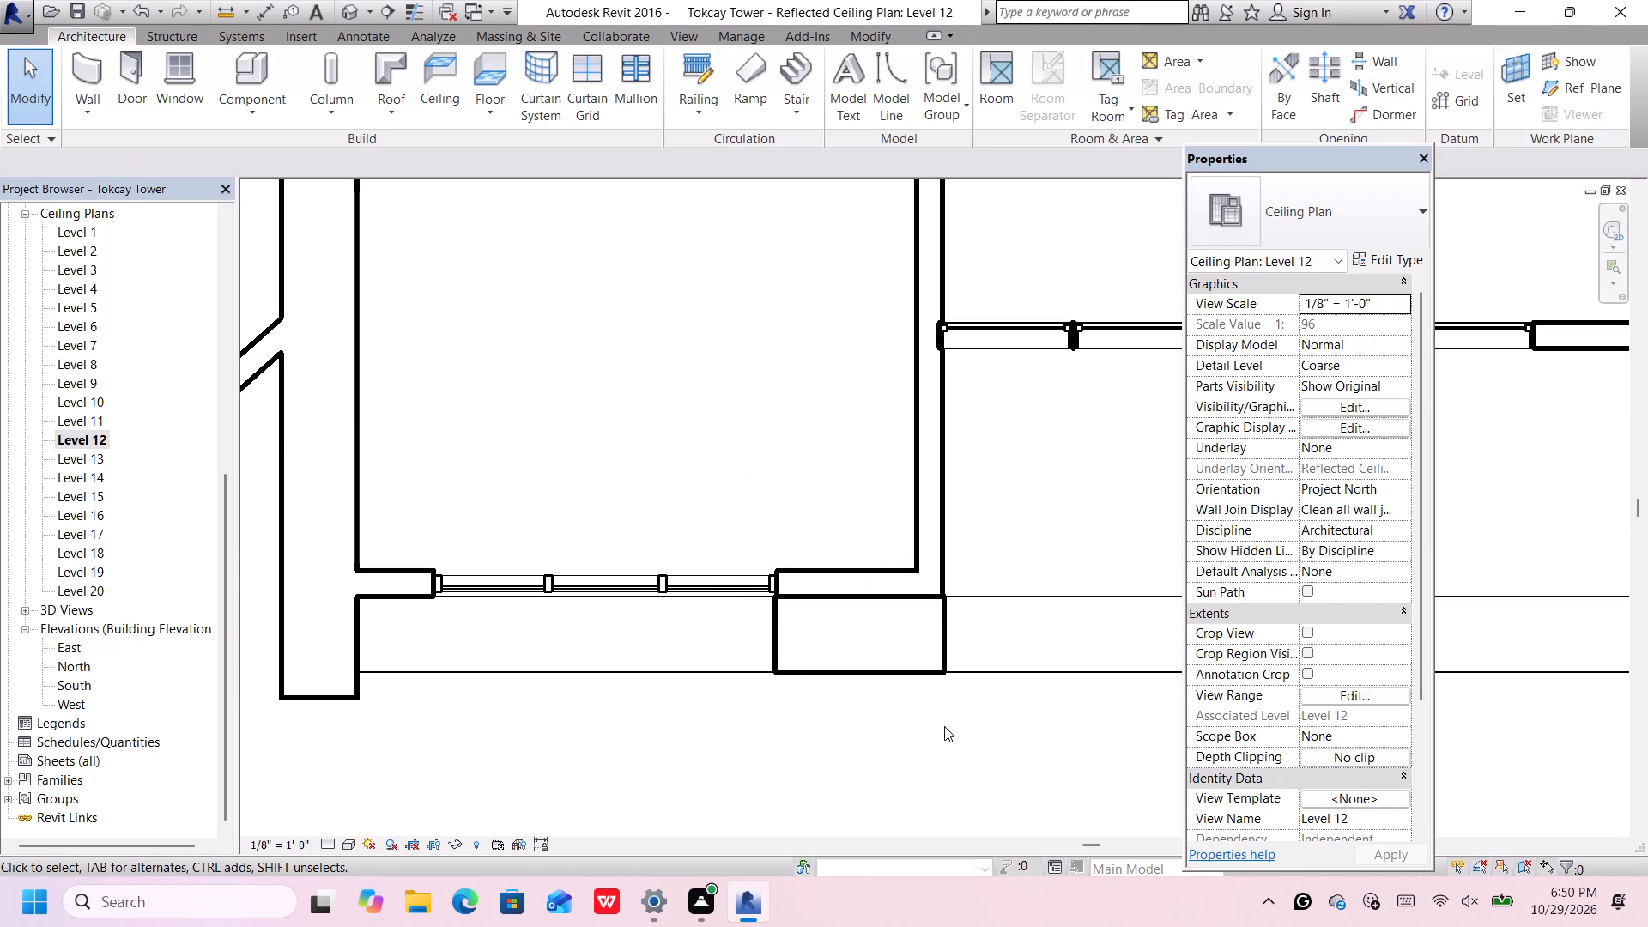
# Draw a Generic -2' white 2 wall about 4'-4" long from the western room's outer side wall to the western floor band's outer end.
pyautogui.scroll(-14, 944, 724)
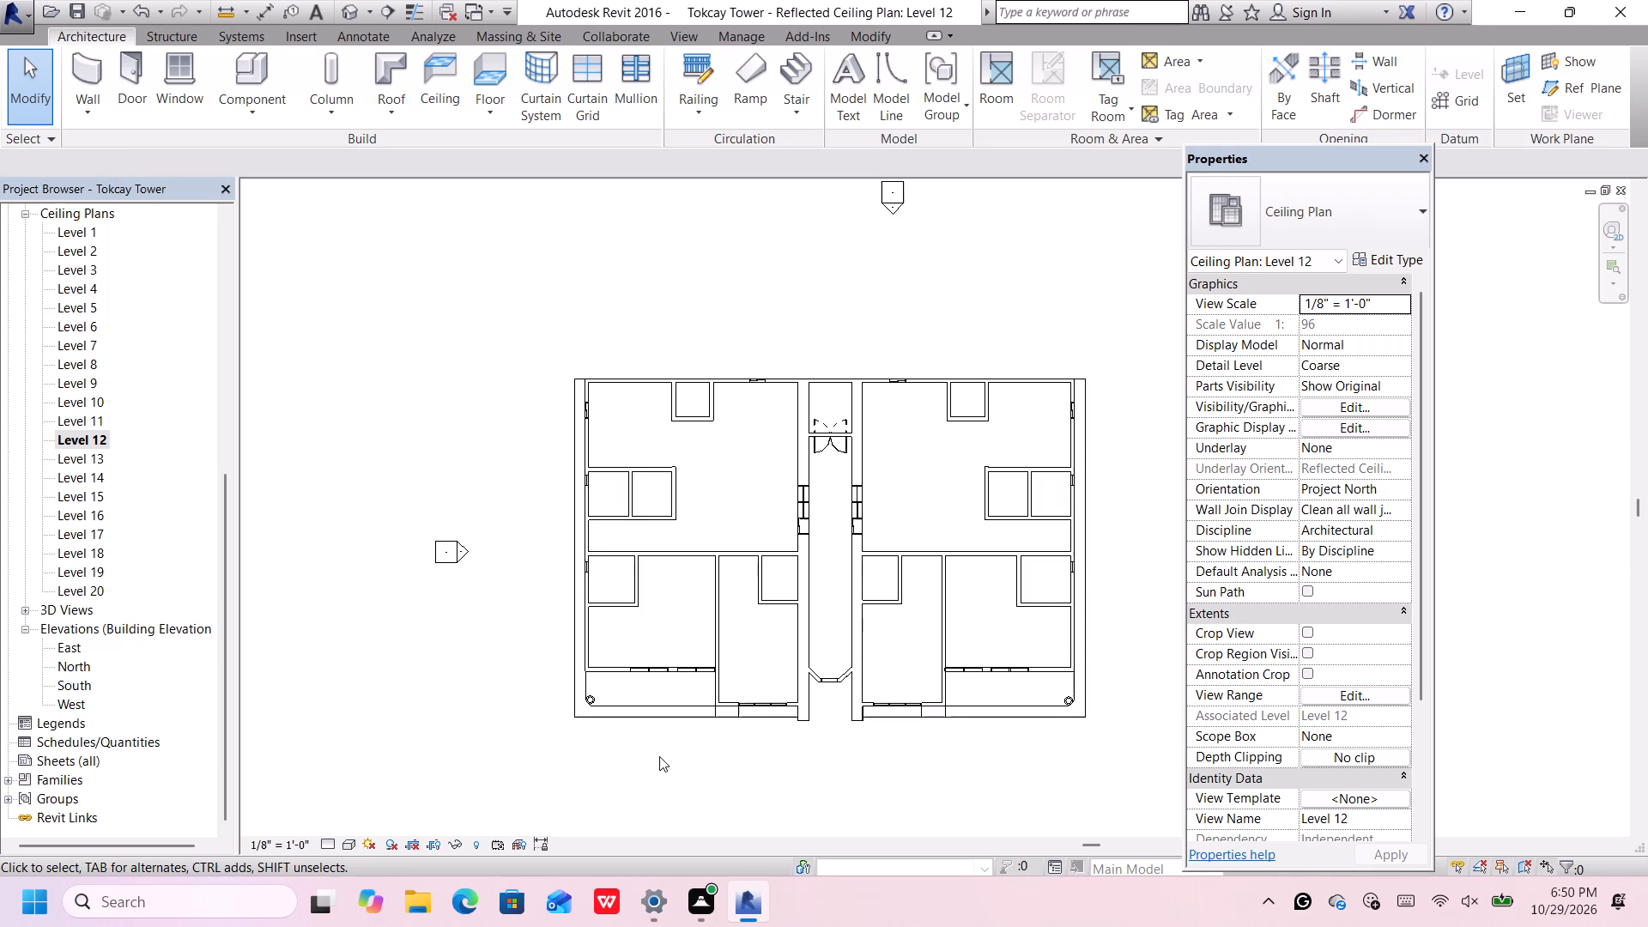
pyautogui.scroll(5, 659, 756)
pyautogui.scroll(2, 834, 720)
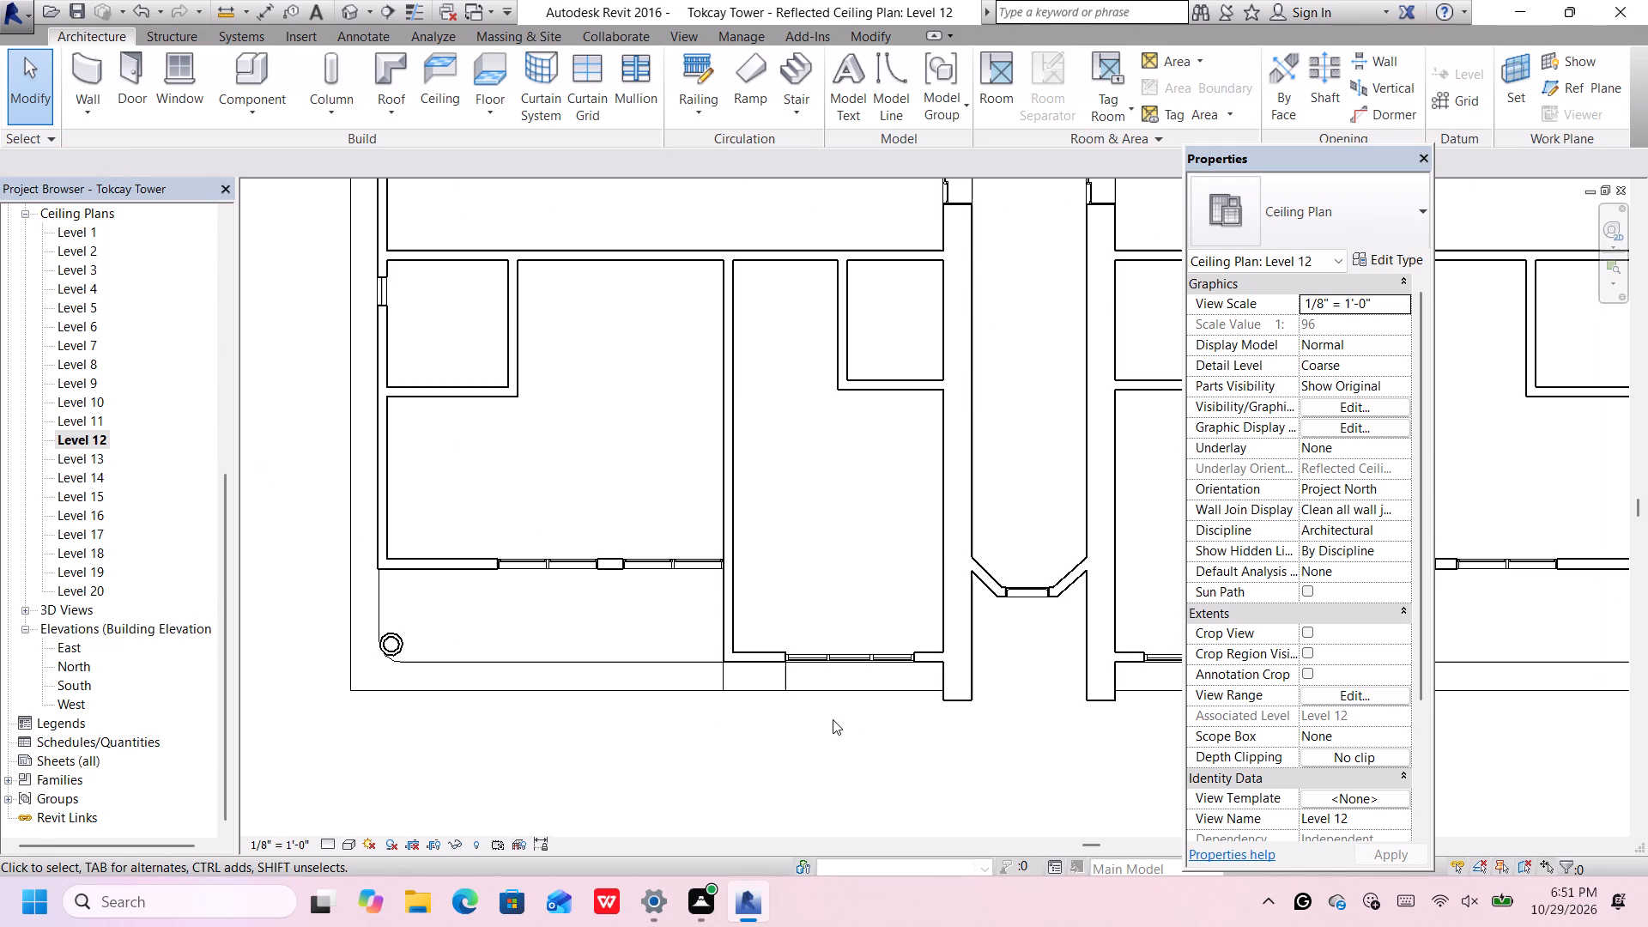
pyautogui.click(87, 78)
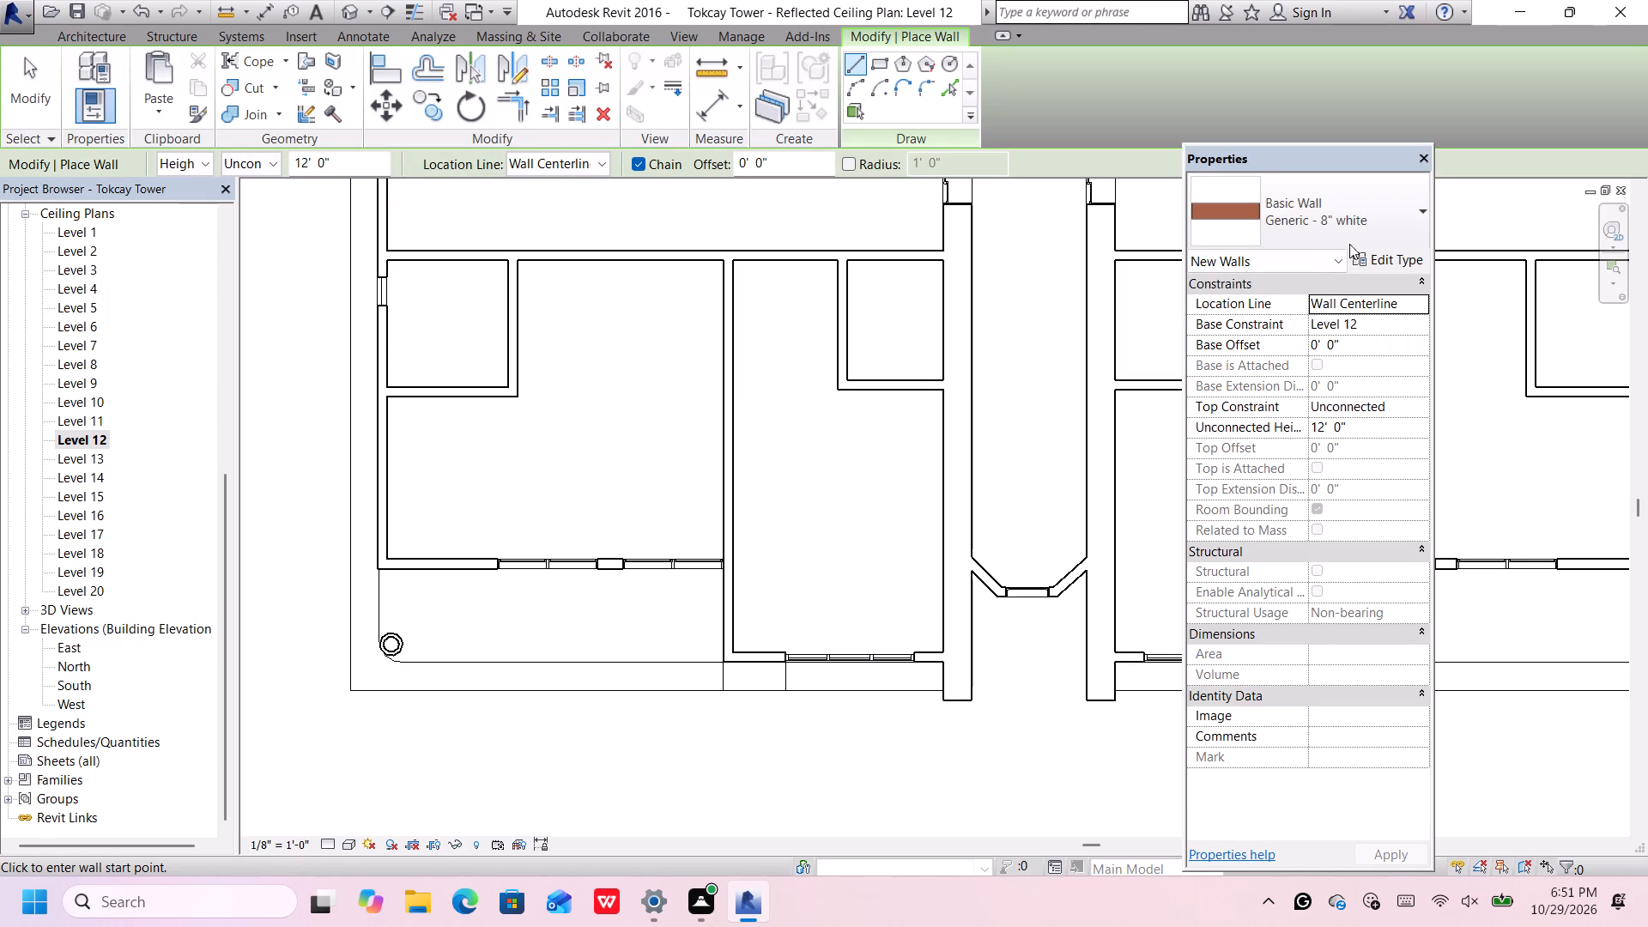
pyautogui.click(1353, 227)
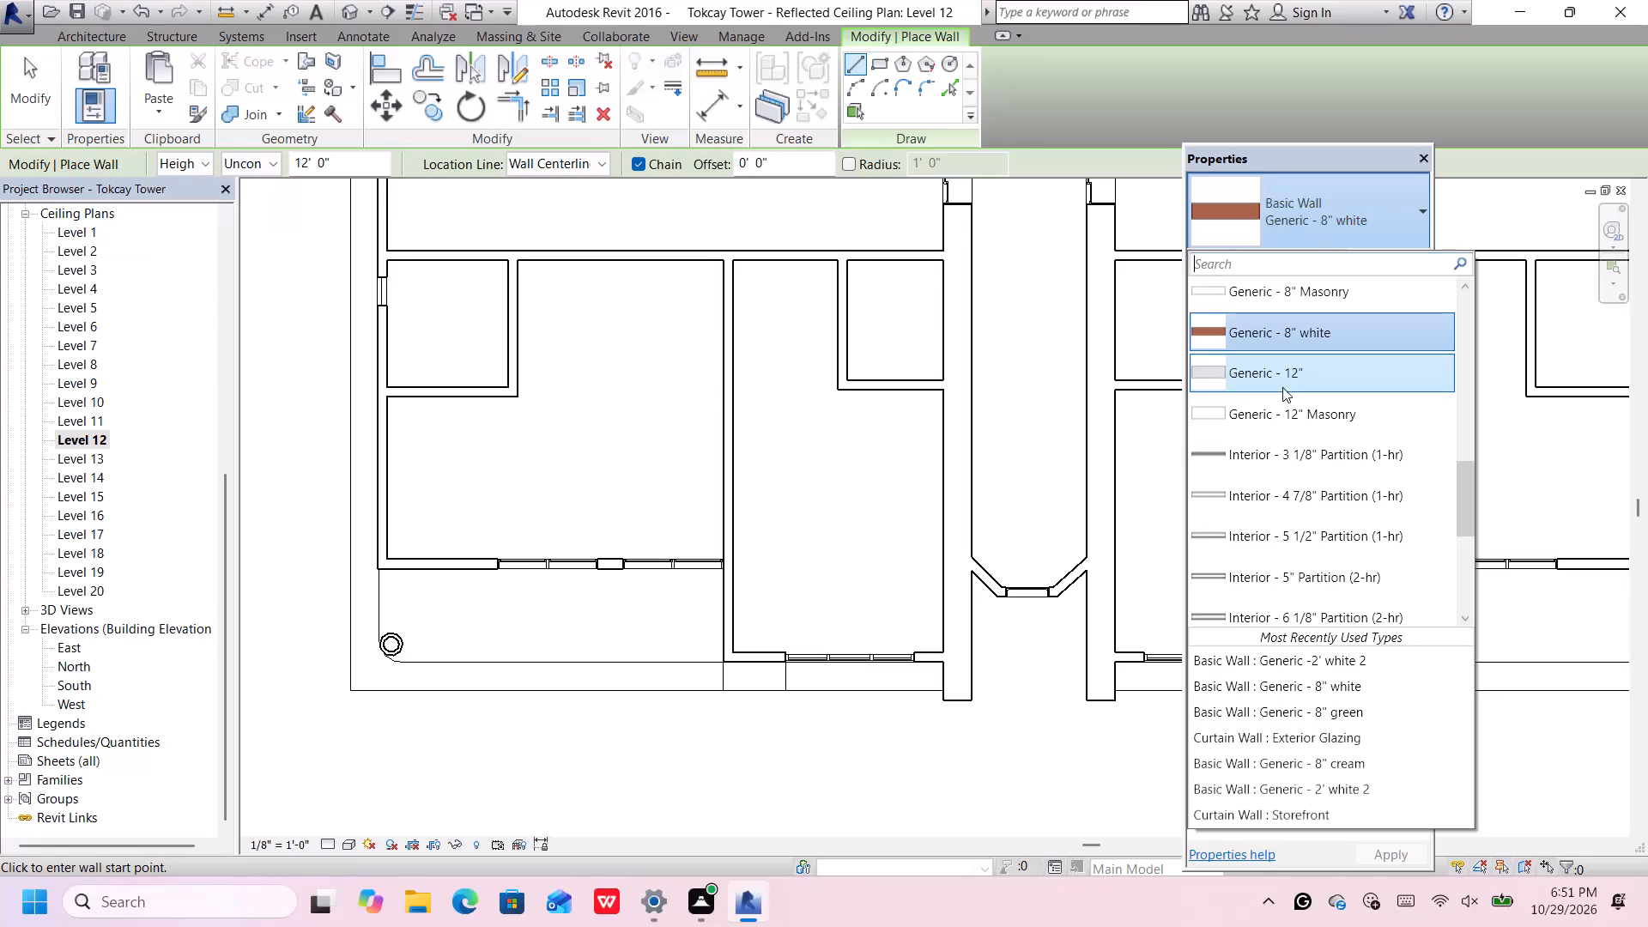
pyautogui.scroll(3, 1282, 387)
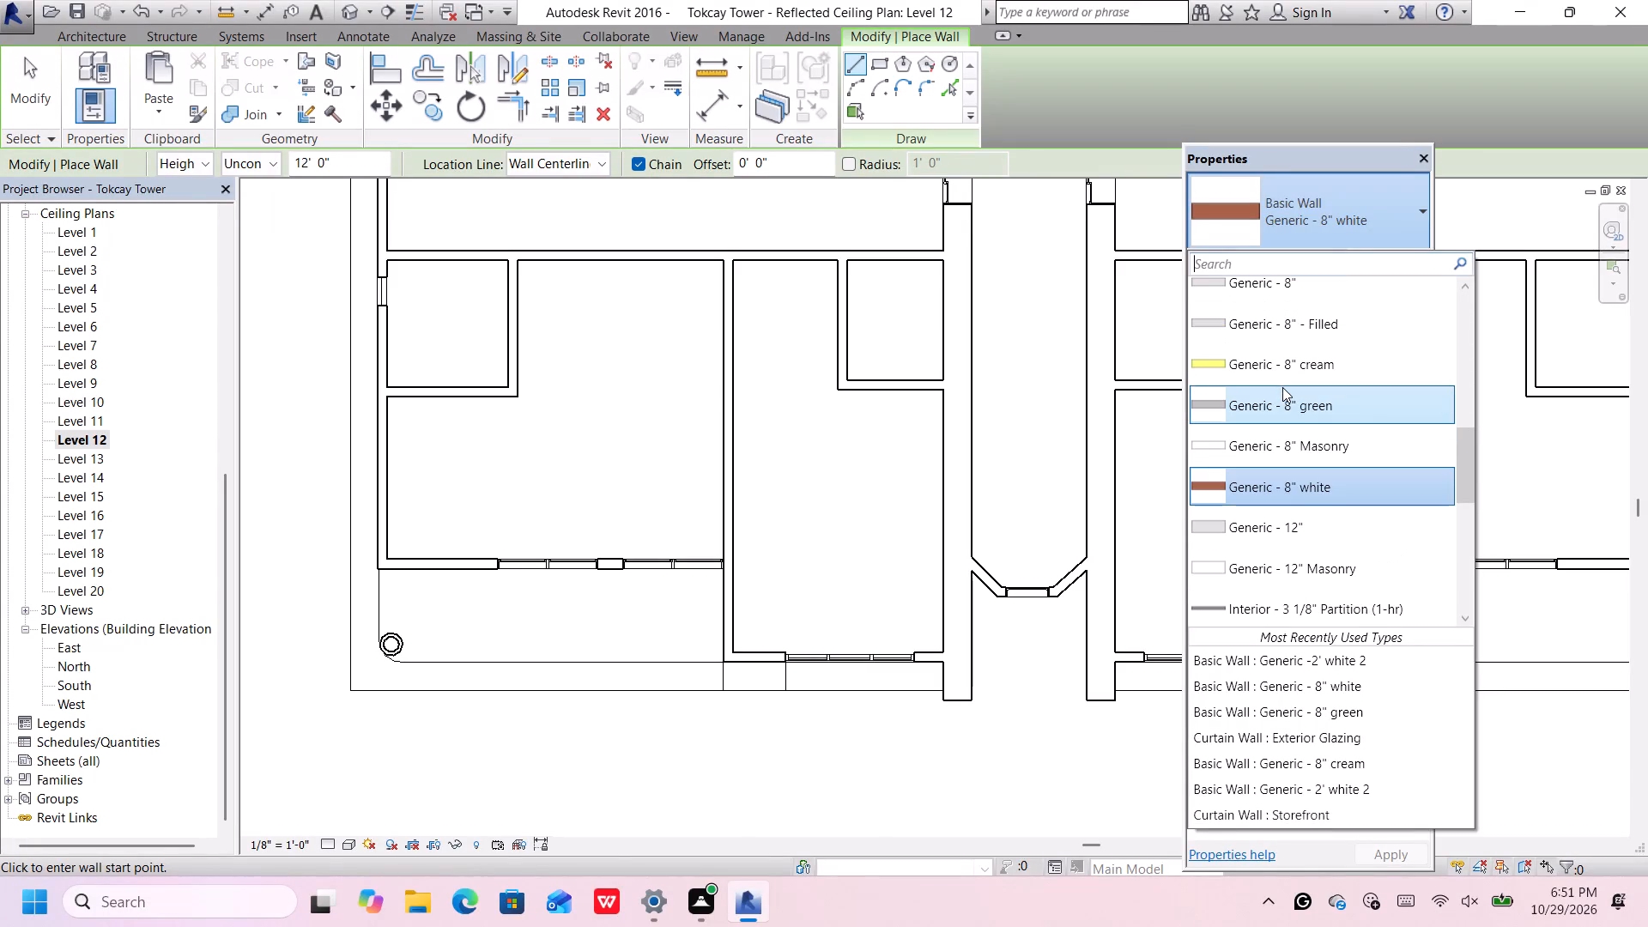
pyautogui.scroll(7, 1282, 387)
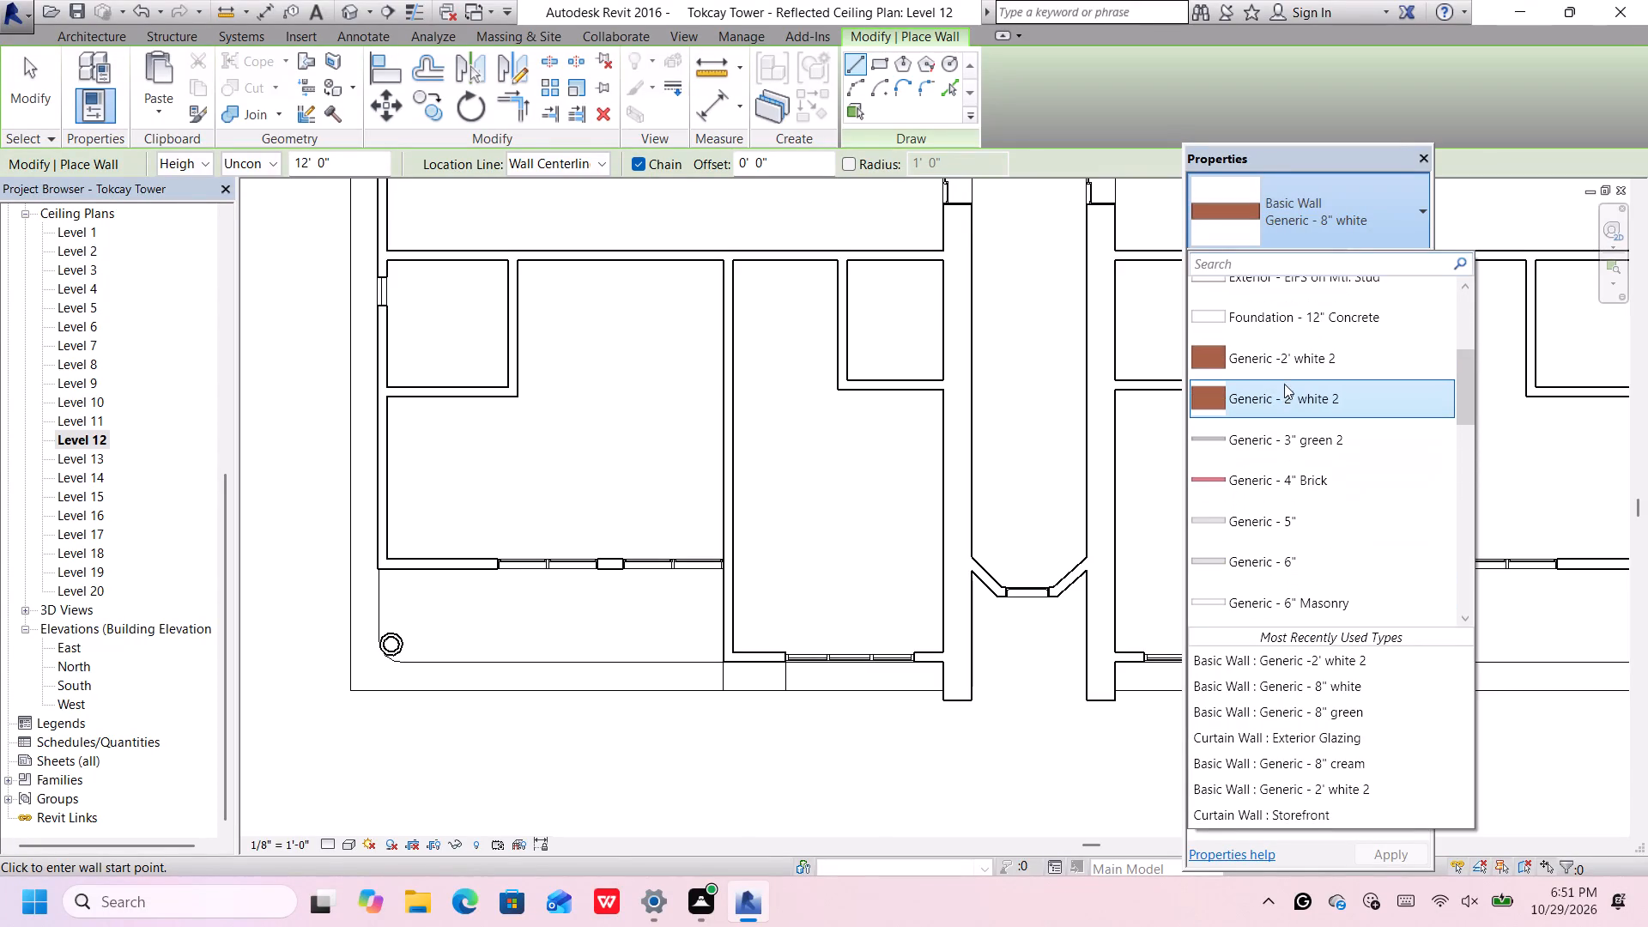
pyautogui.click(1288, 367)
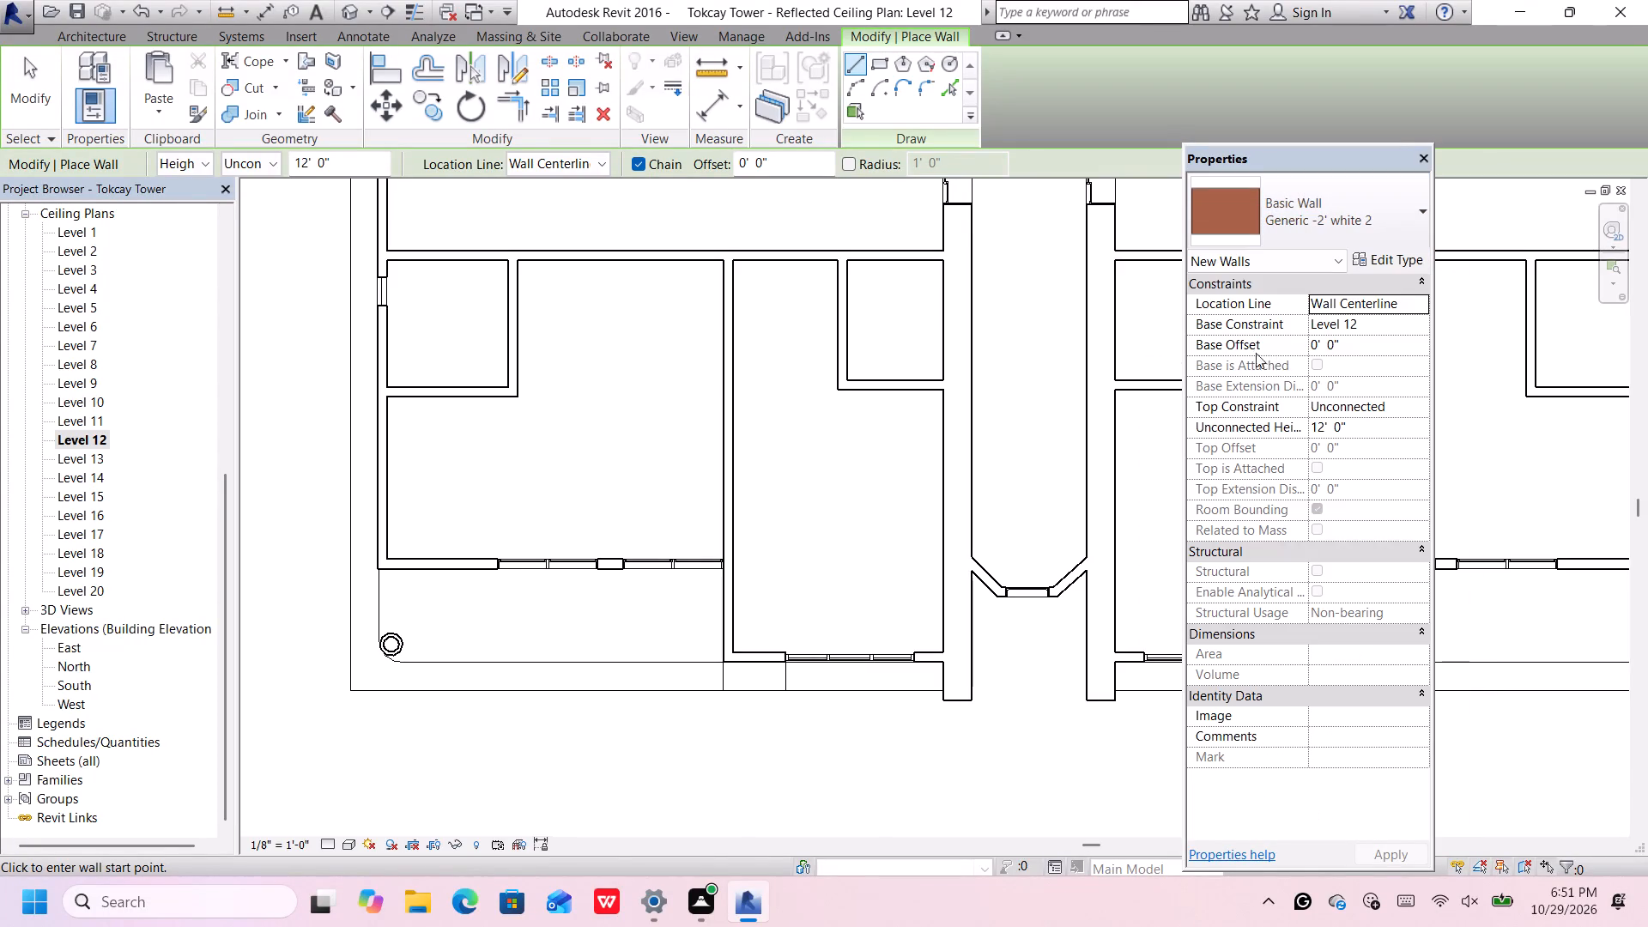
pyautogui.click(724, 676)
pyautogui.click(785, 674)
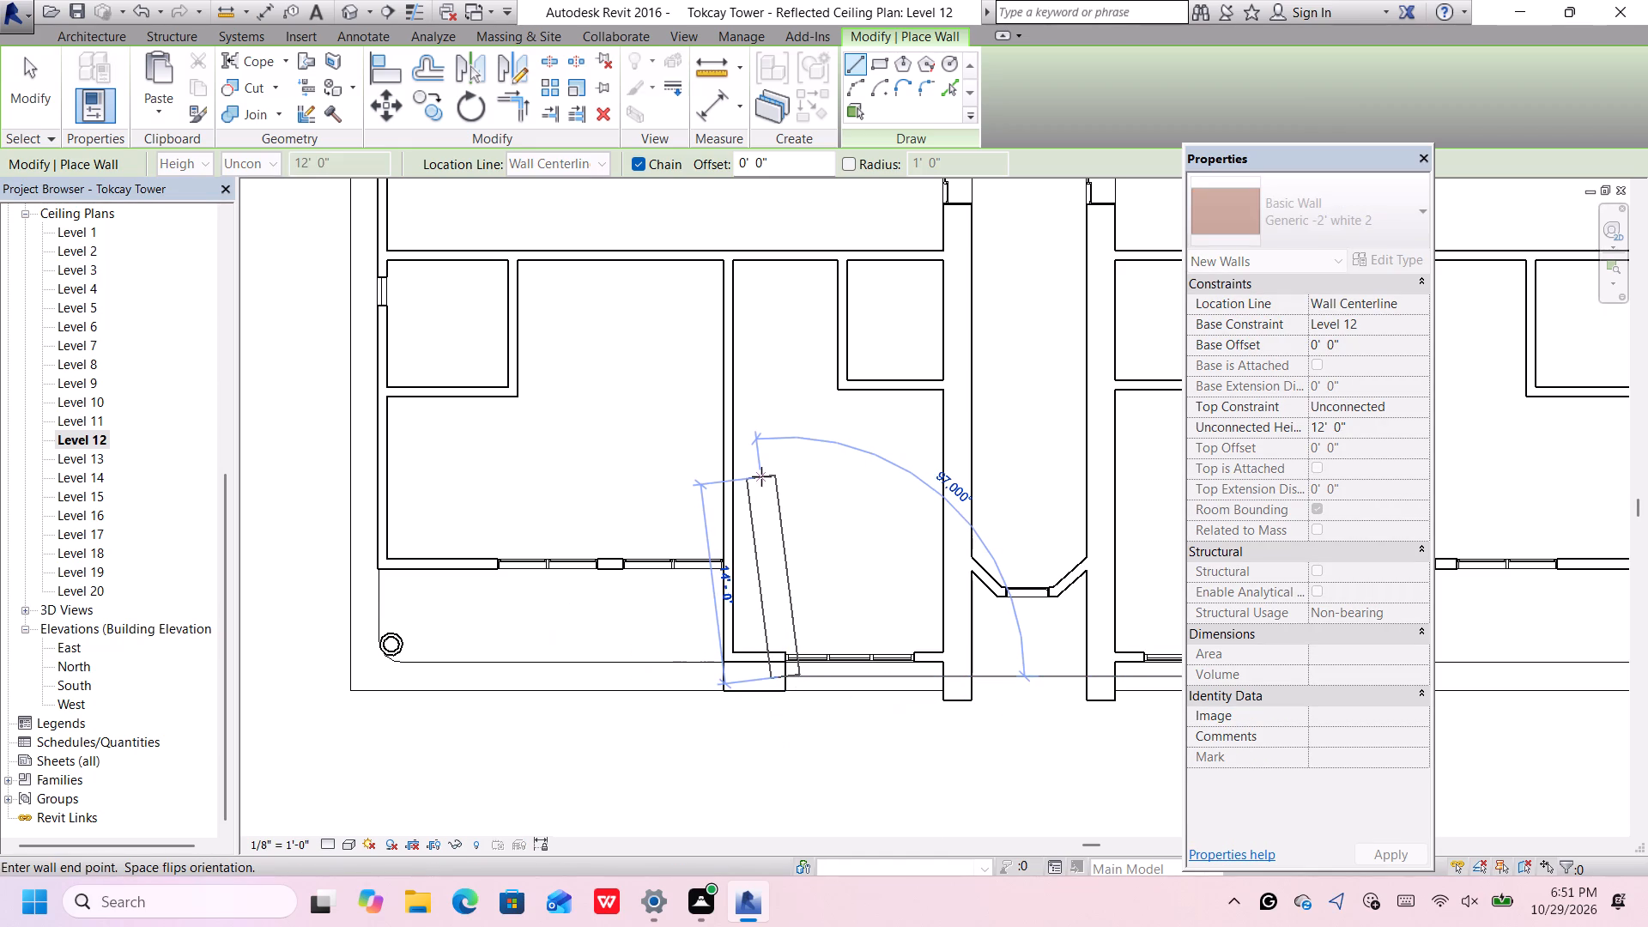
pyautogui.press('Escape')
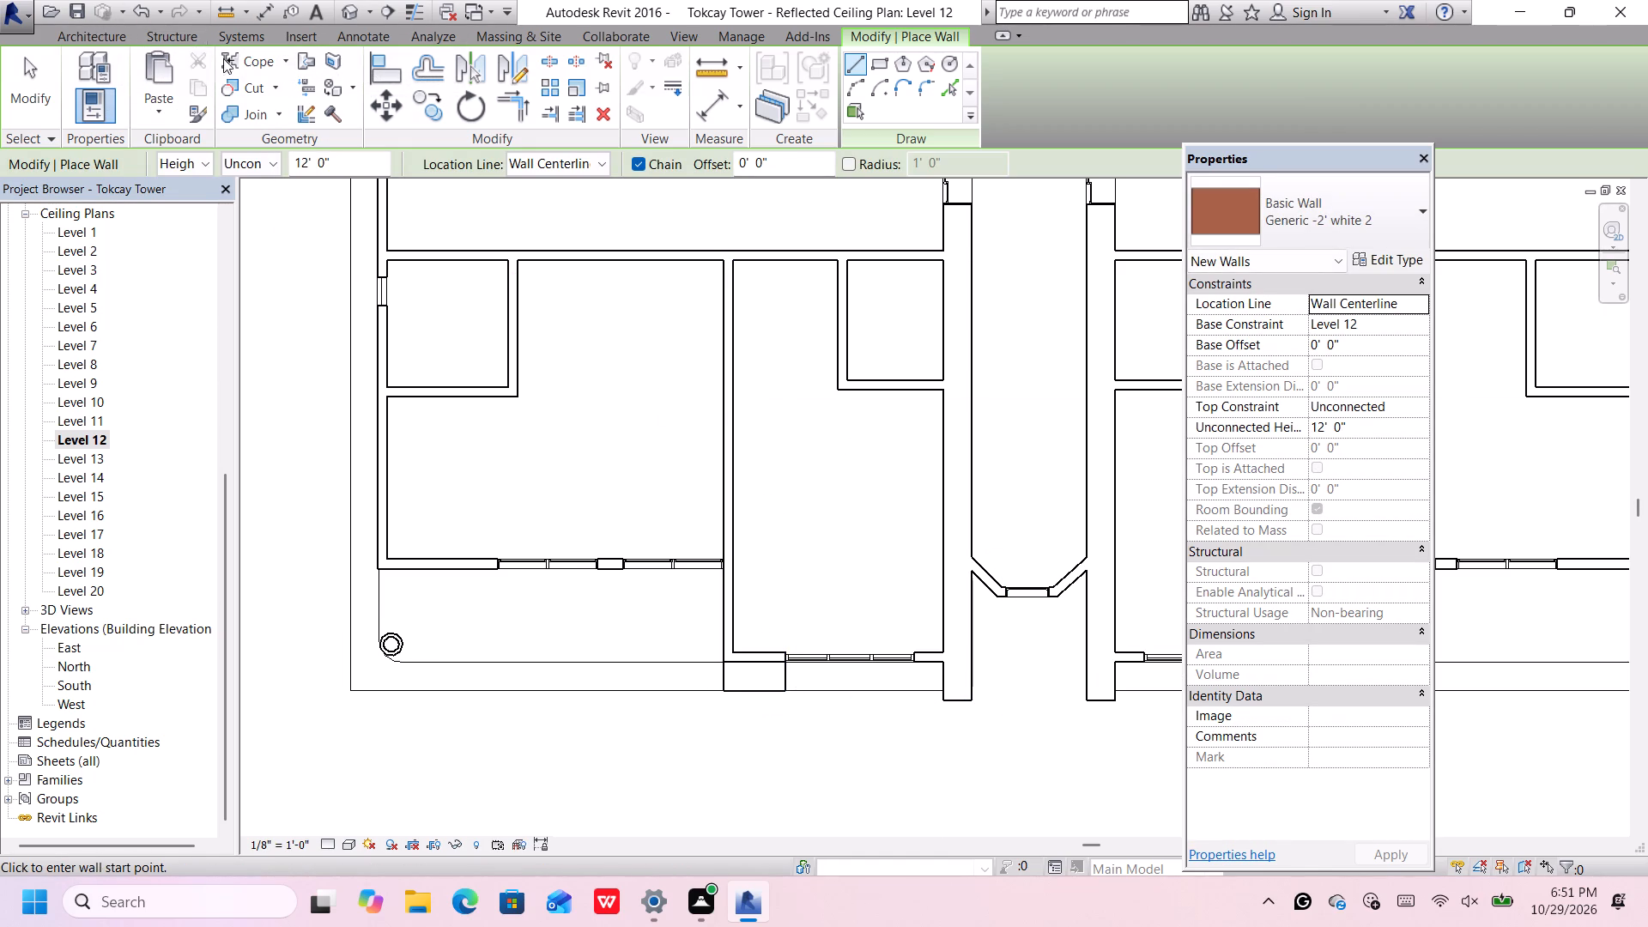
# In the 3D view, set the eastern 2'-thick white wall's unconnected height to 14' and its base offset to -2'.
pyautogui.click(353, 13)
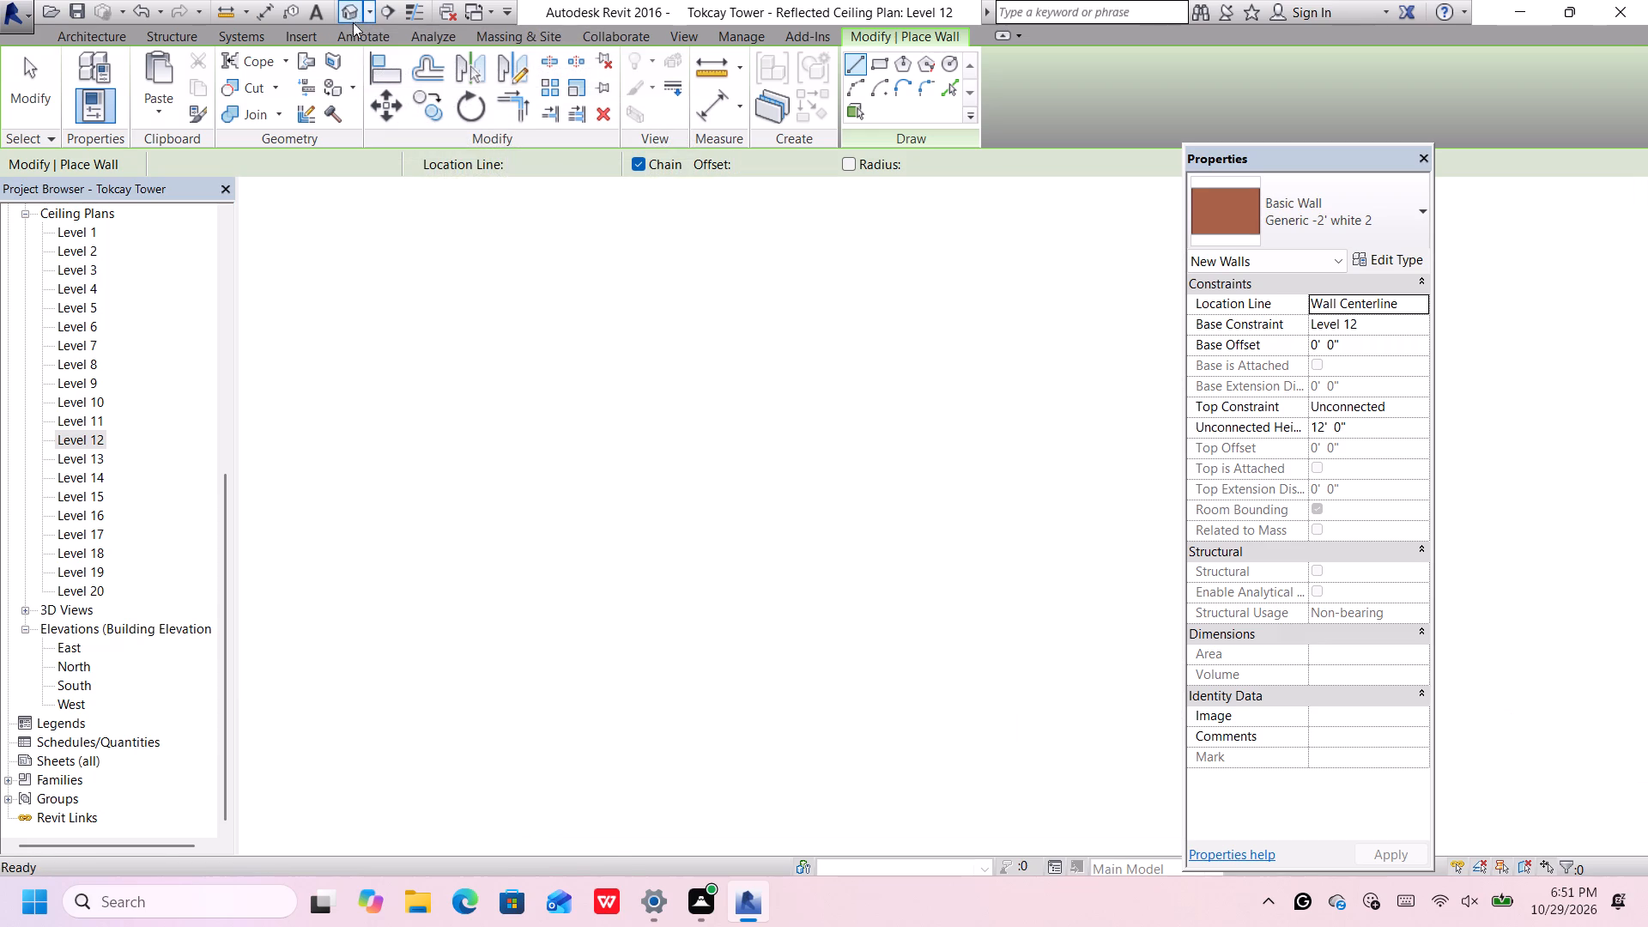
pyautogui.scroll(-3, 615, 436)
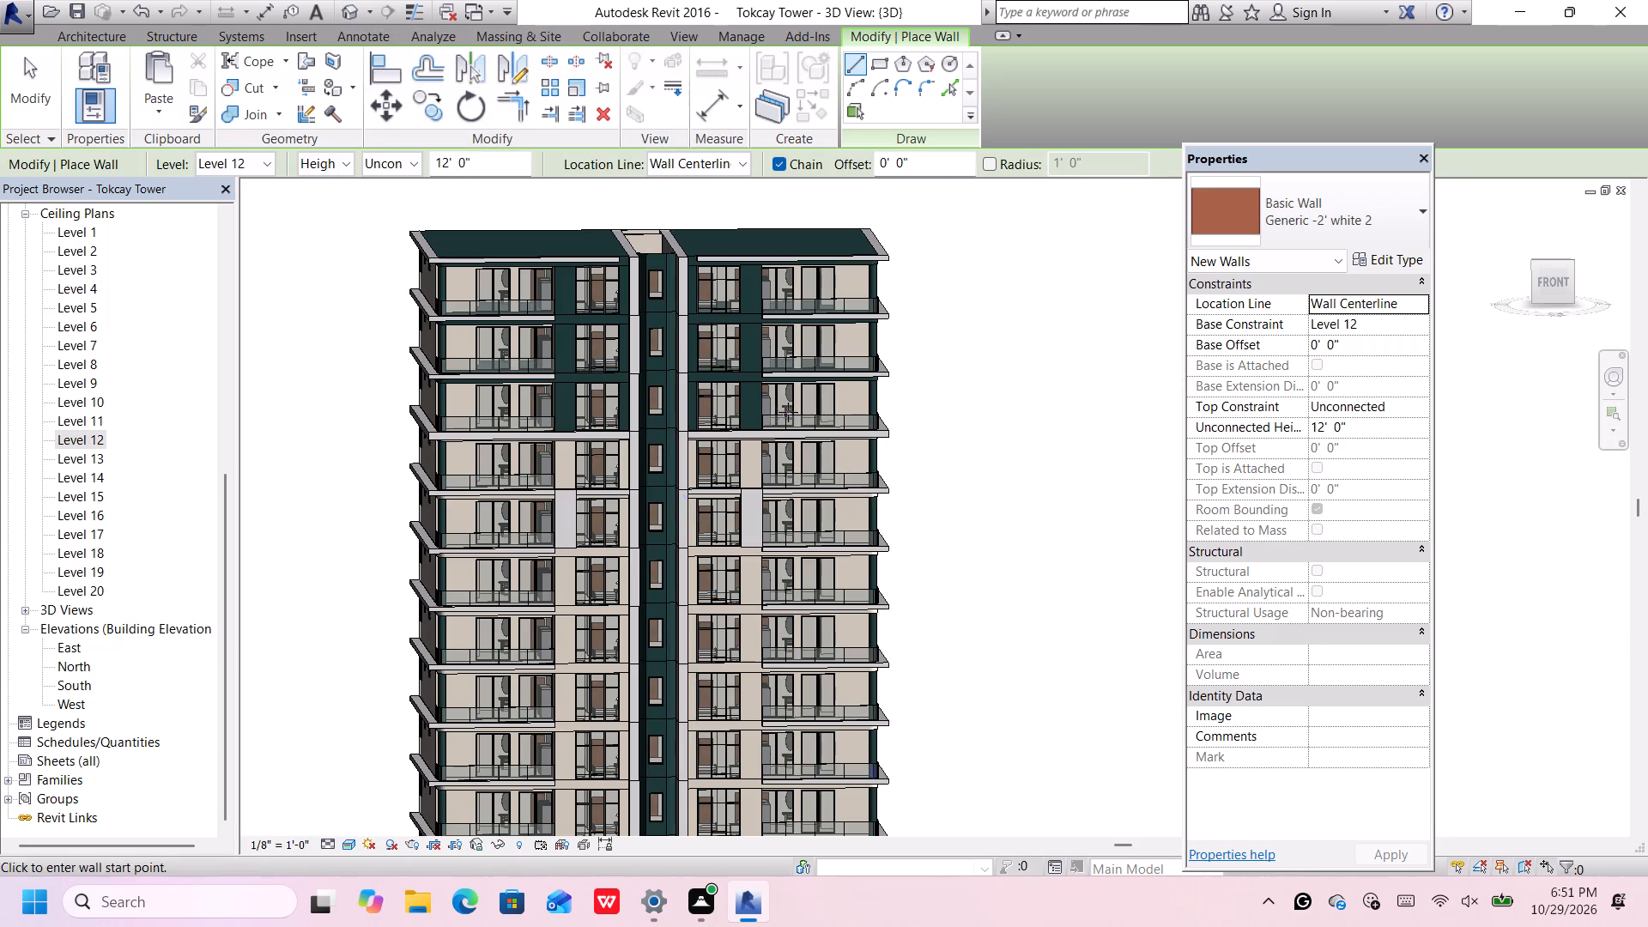
pyautogui.scroll(1, 982, 488)
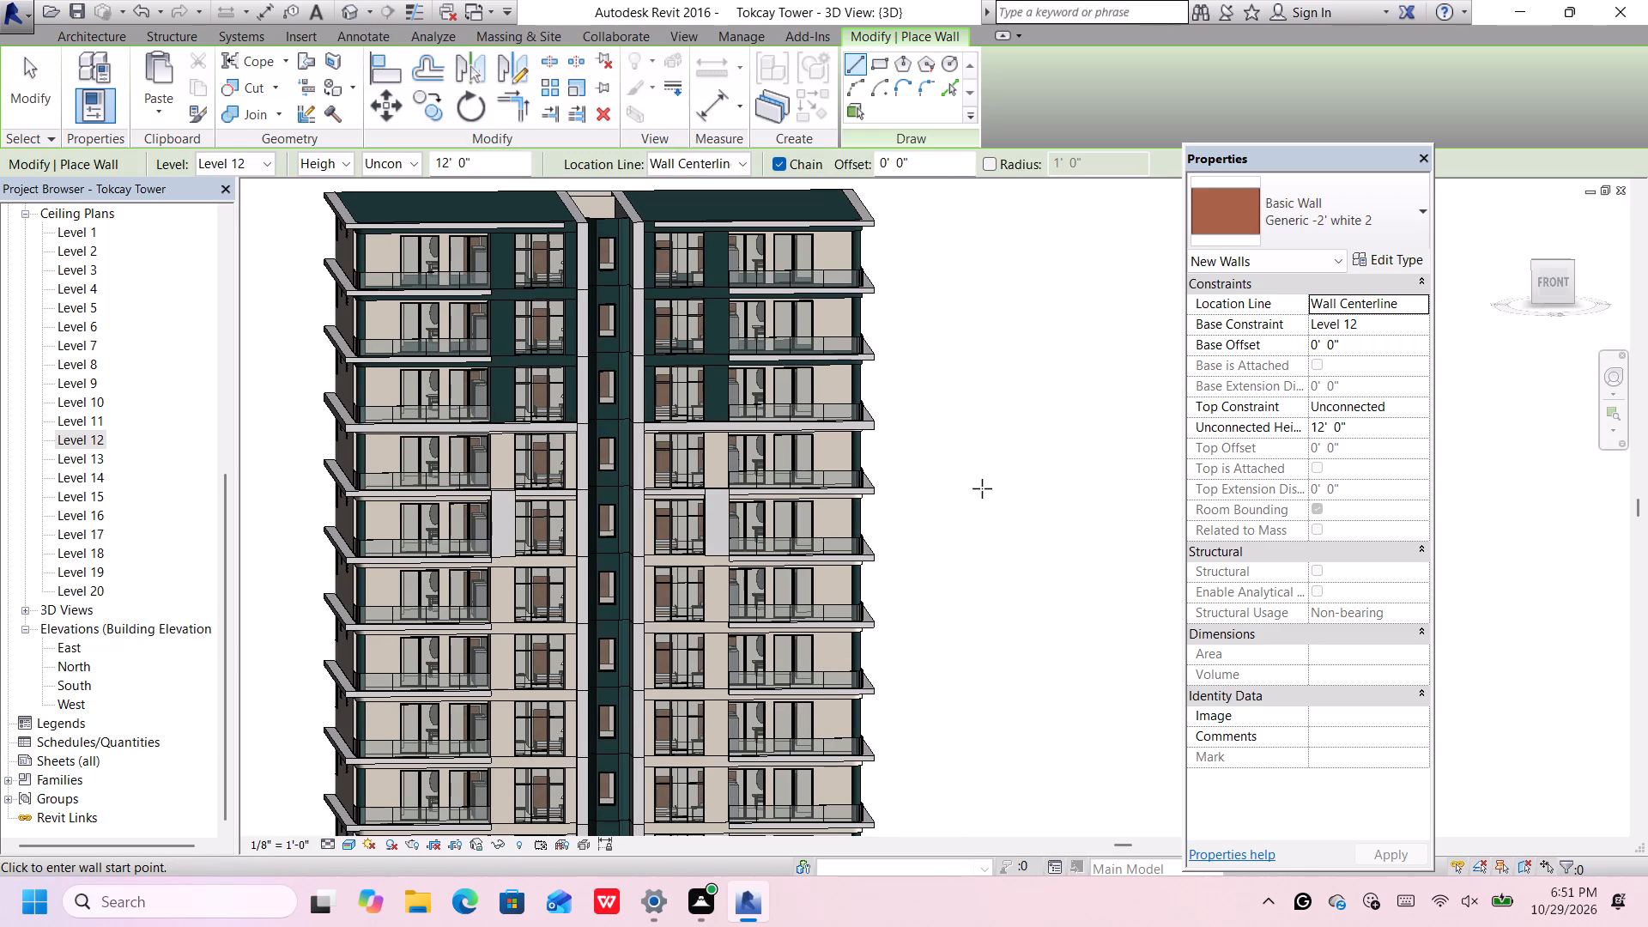
pyautogui.press('space')
pyautogui.press('Escape')
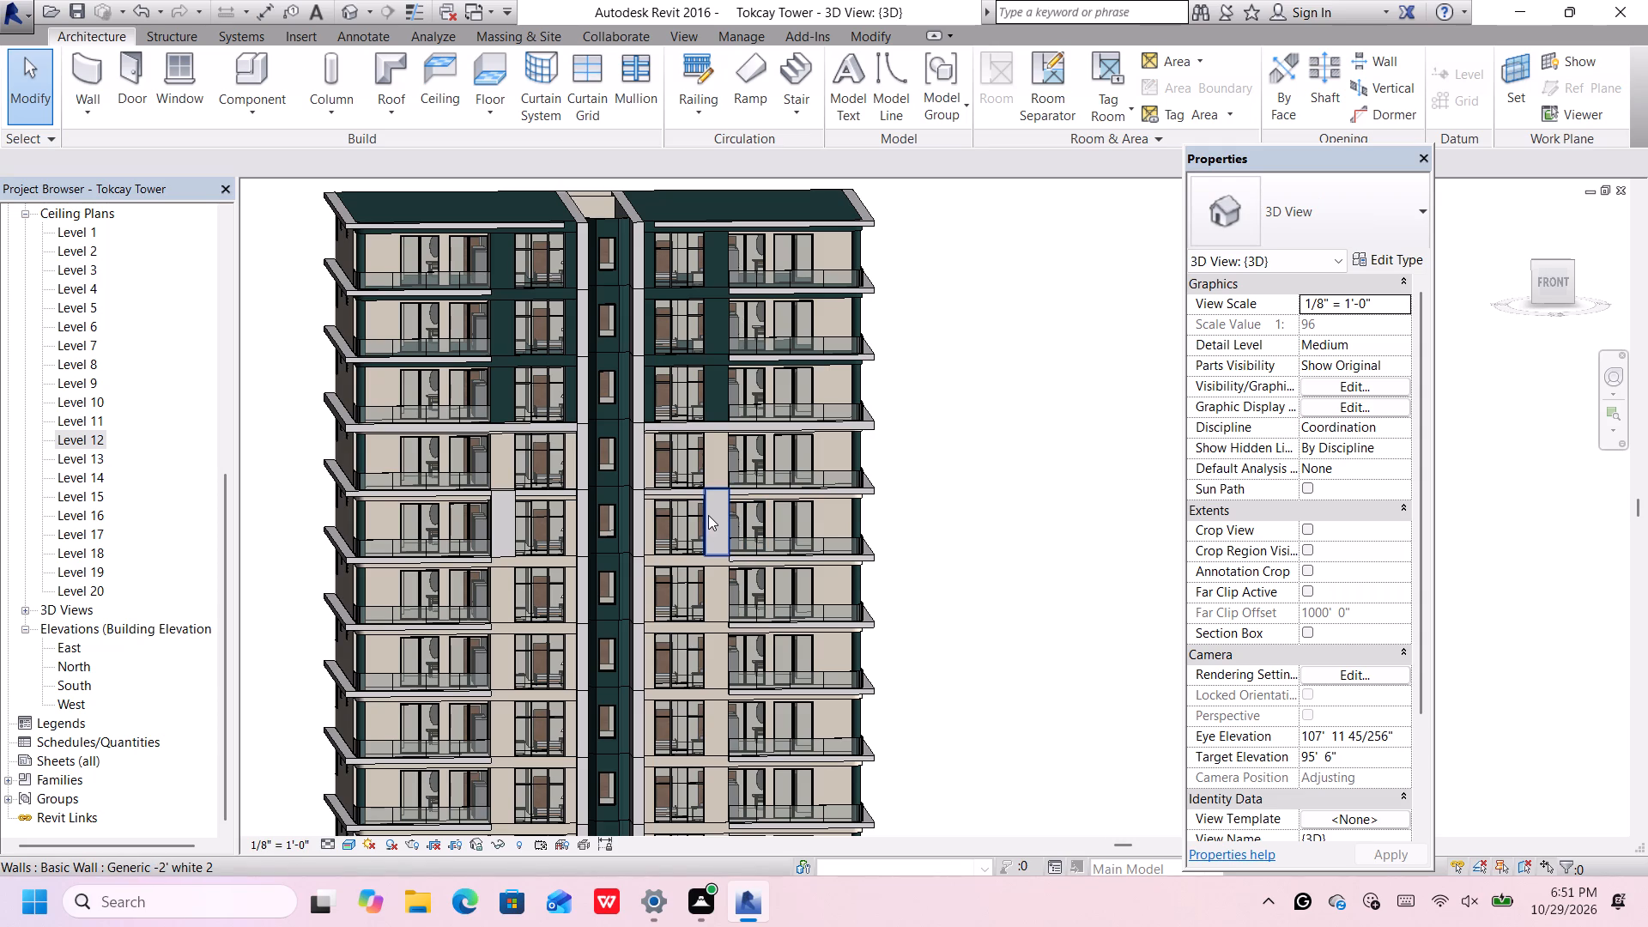
pyautogui.click(710, 517)
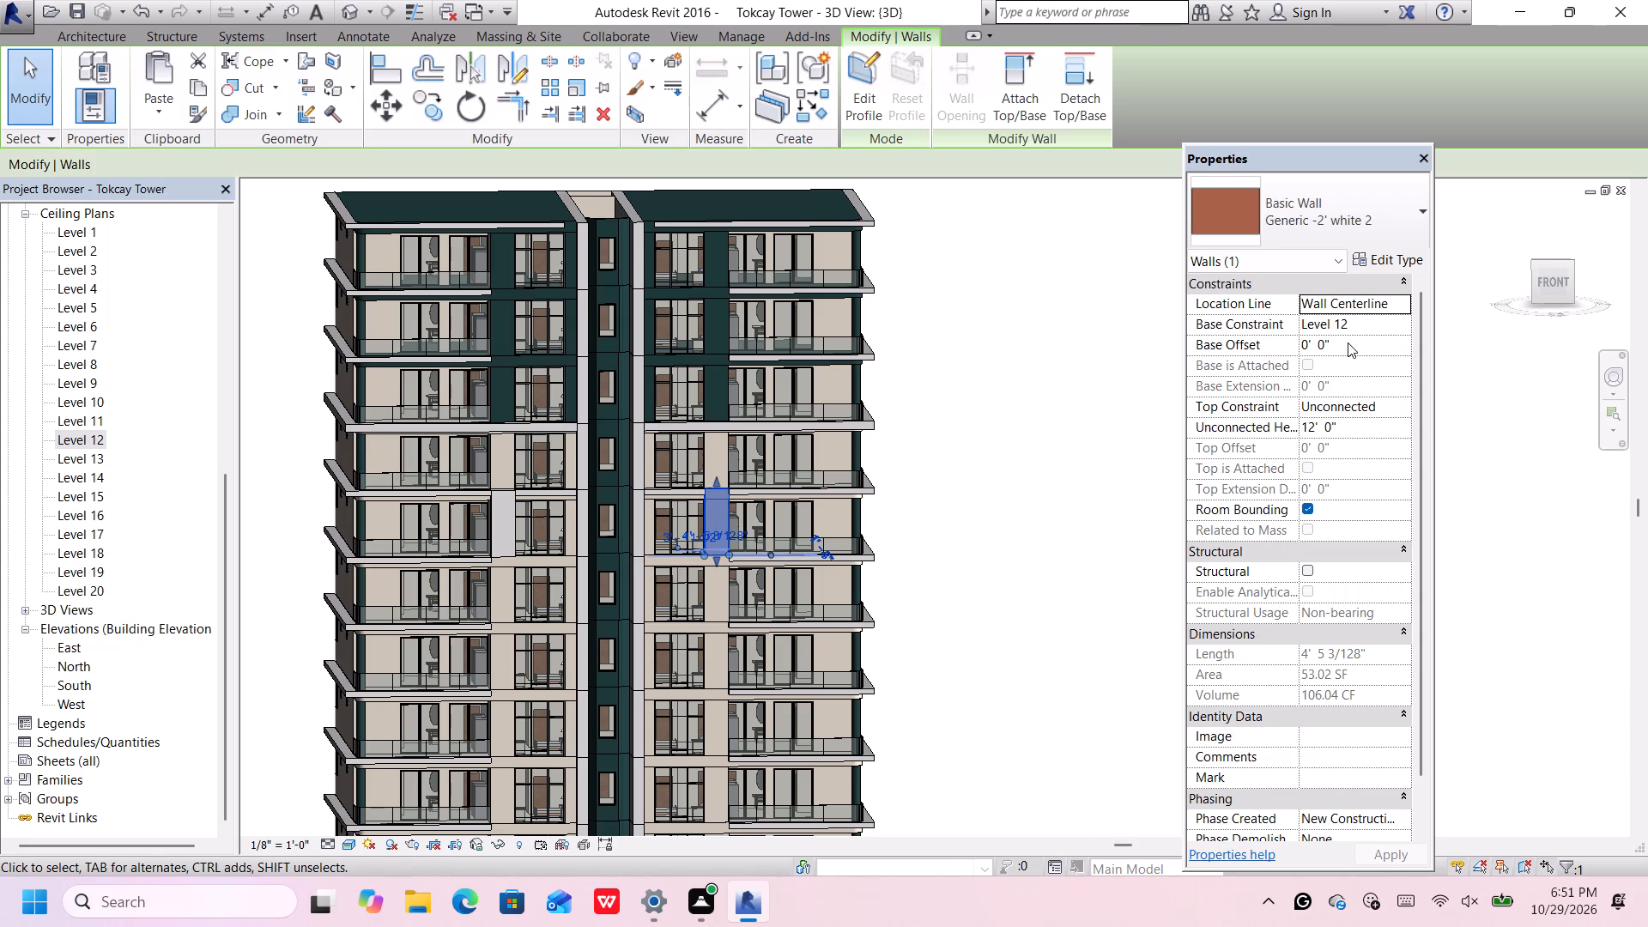
pyautogui.click(1348, 342)
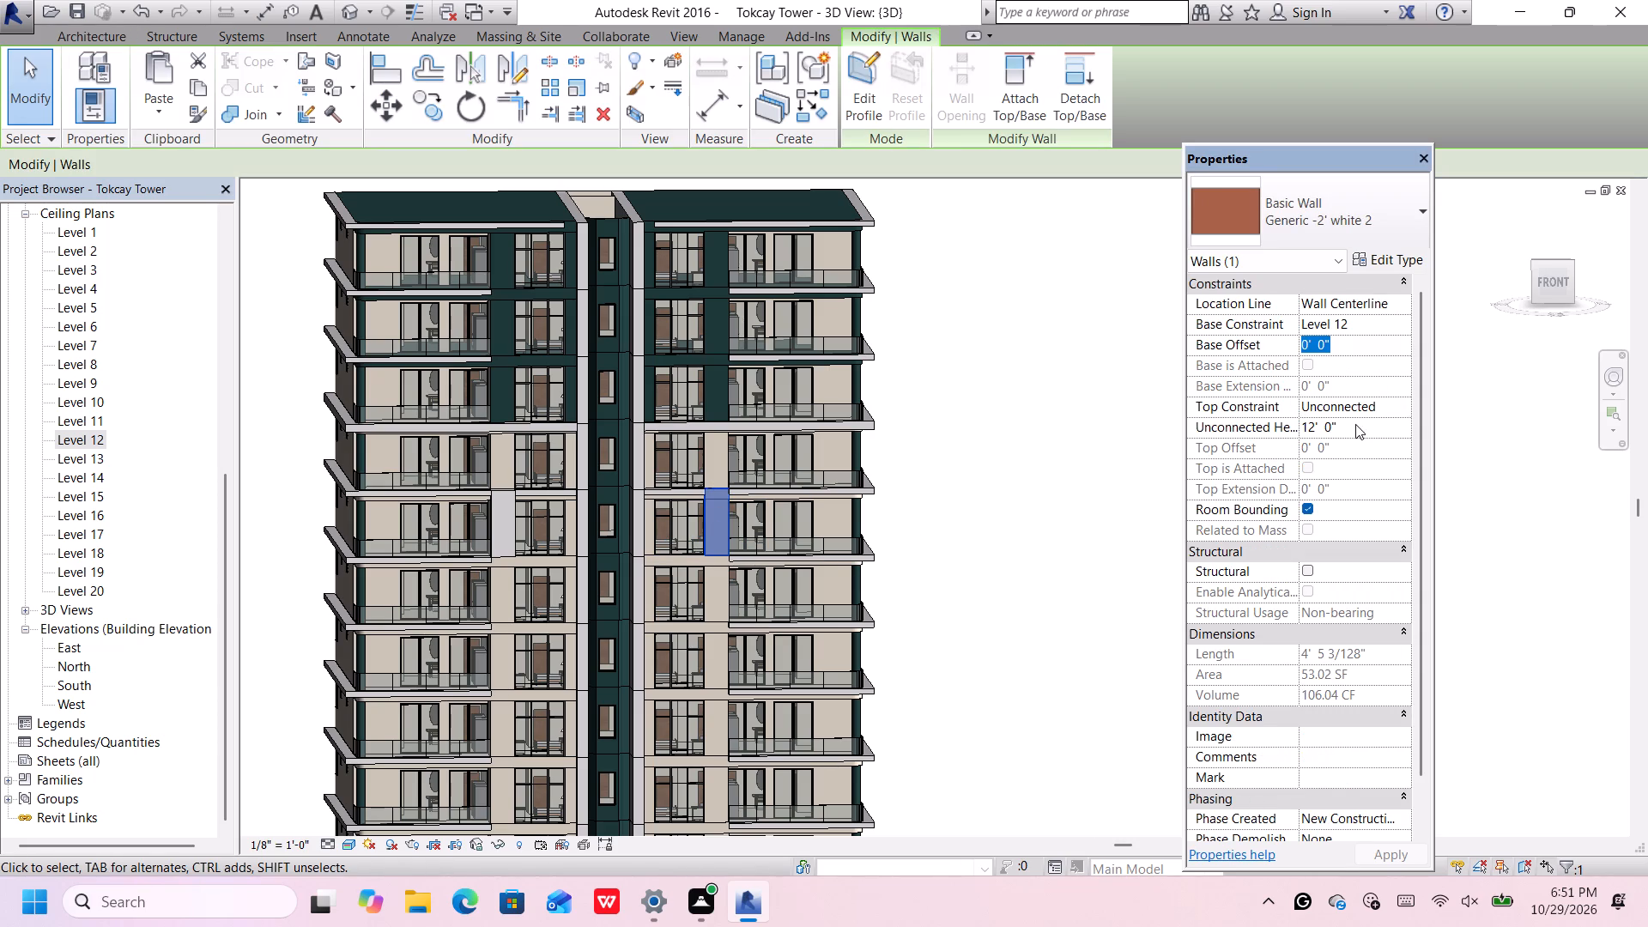
pyautogui.click(1355, 424)
pyautogui.press('BackSpace')
pyautogui.write('14')
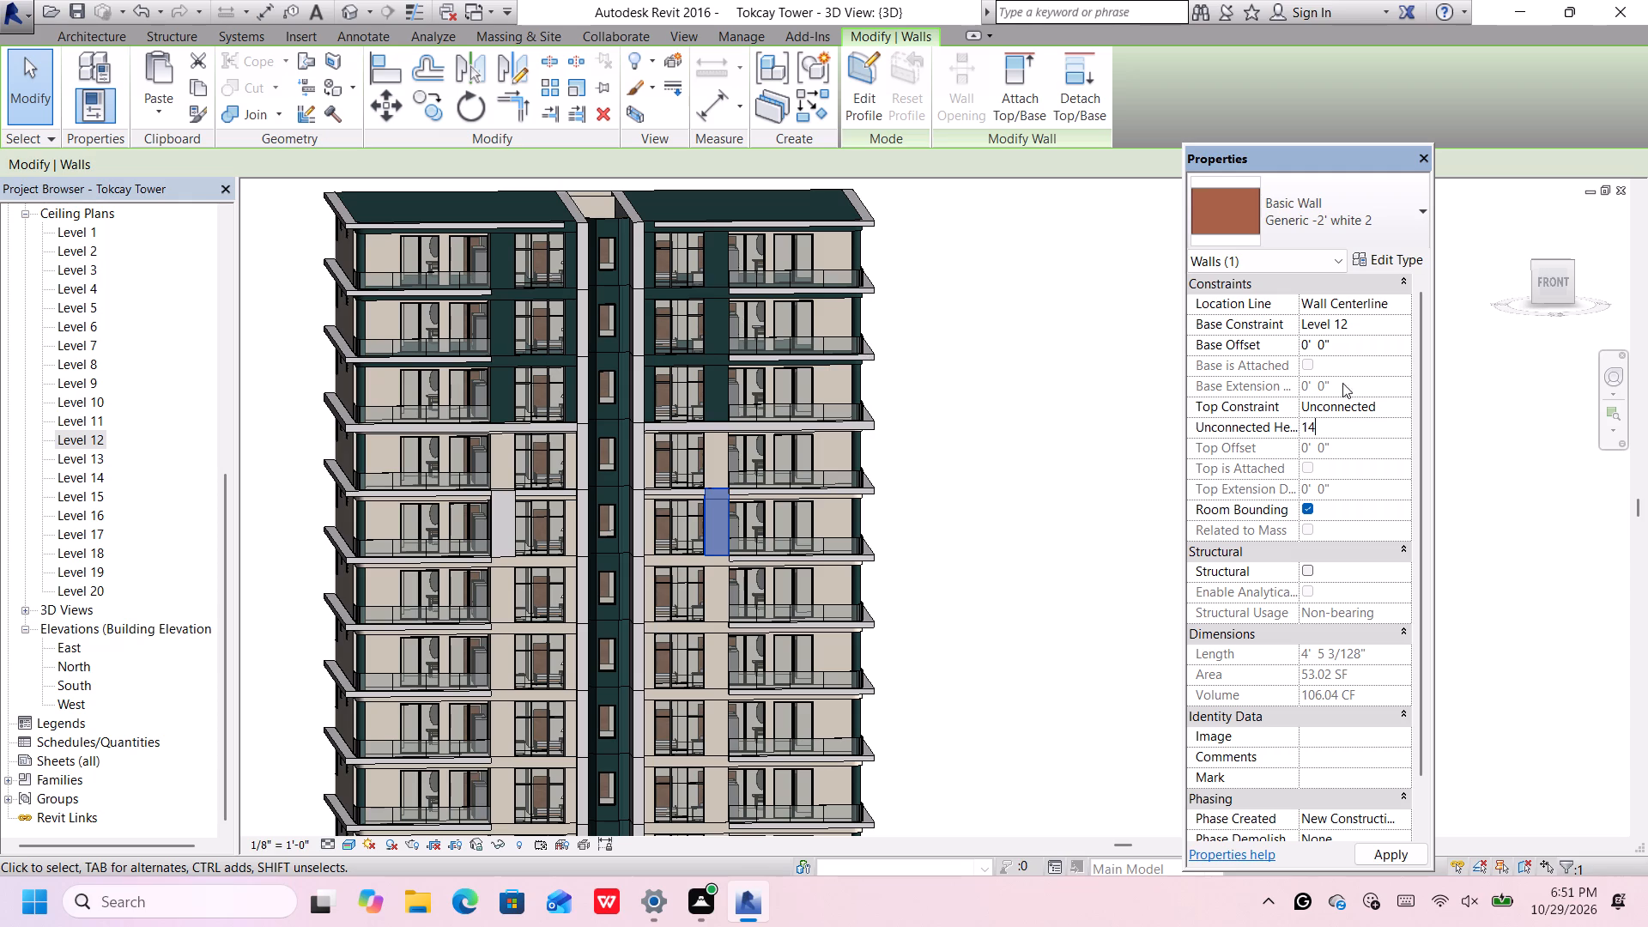
pyautogui.click(1360, 346)
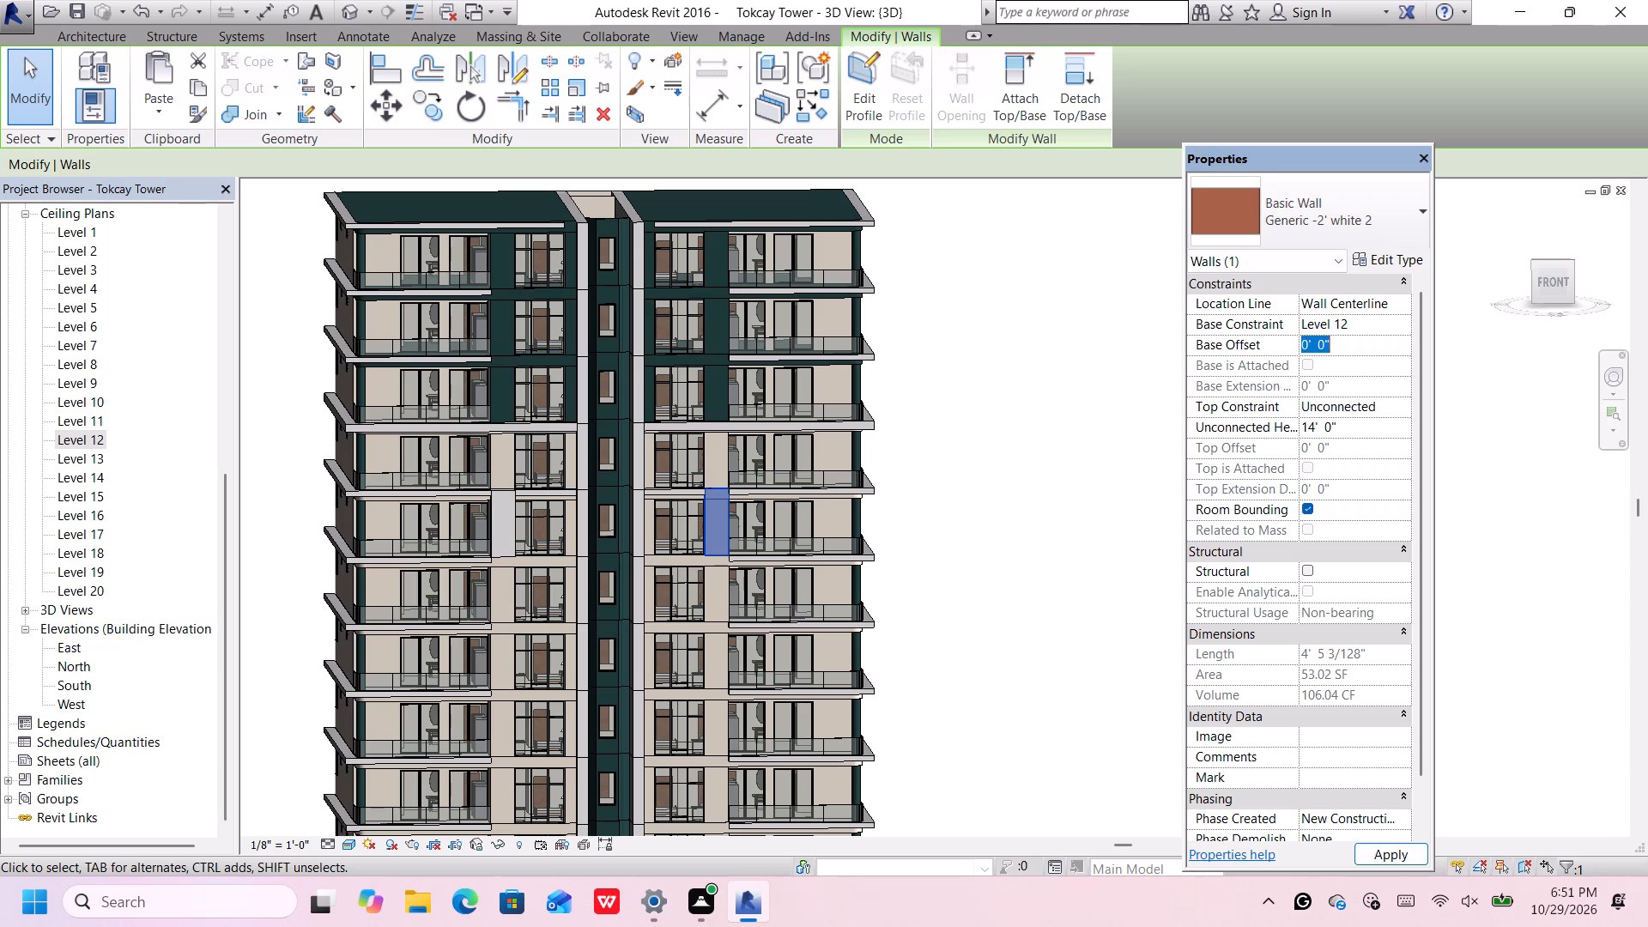
pyautogui.press('BackSpace')
pyautogui.write("-2'")
pyautogui.press('Return')
pyautogui.click(922, 499)
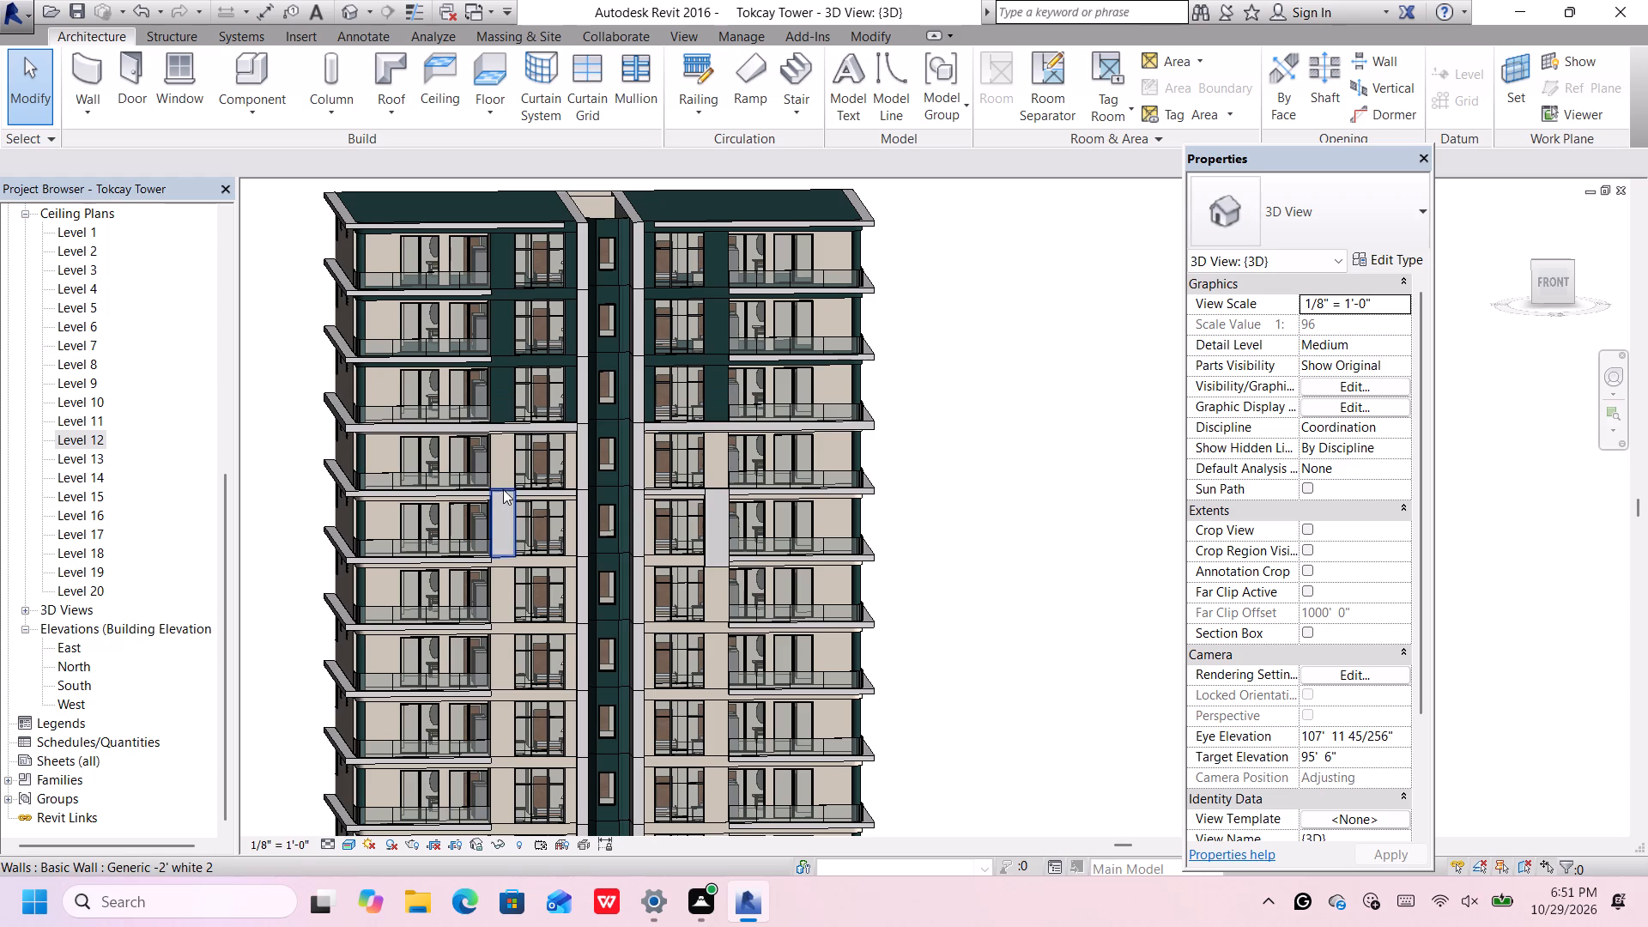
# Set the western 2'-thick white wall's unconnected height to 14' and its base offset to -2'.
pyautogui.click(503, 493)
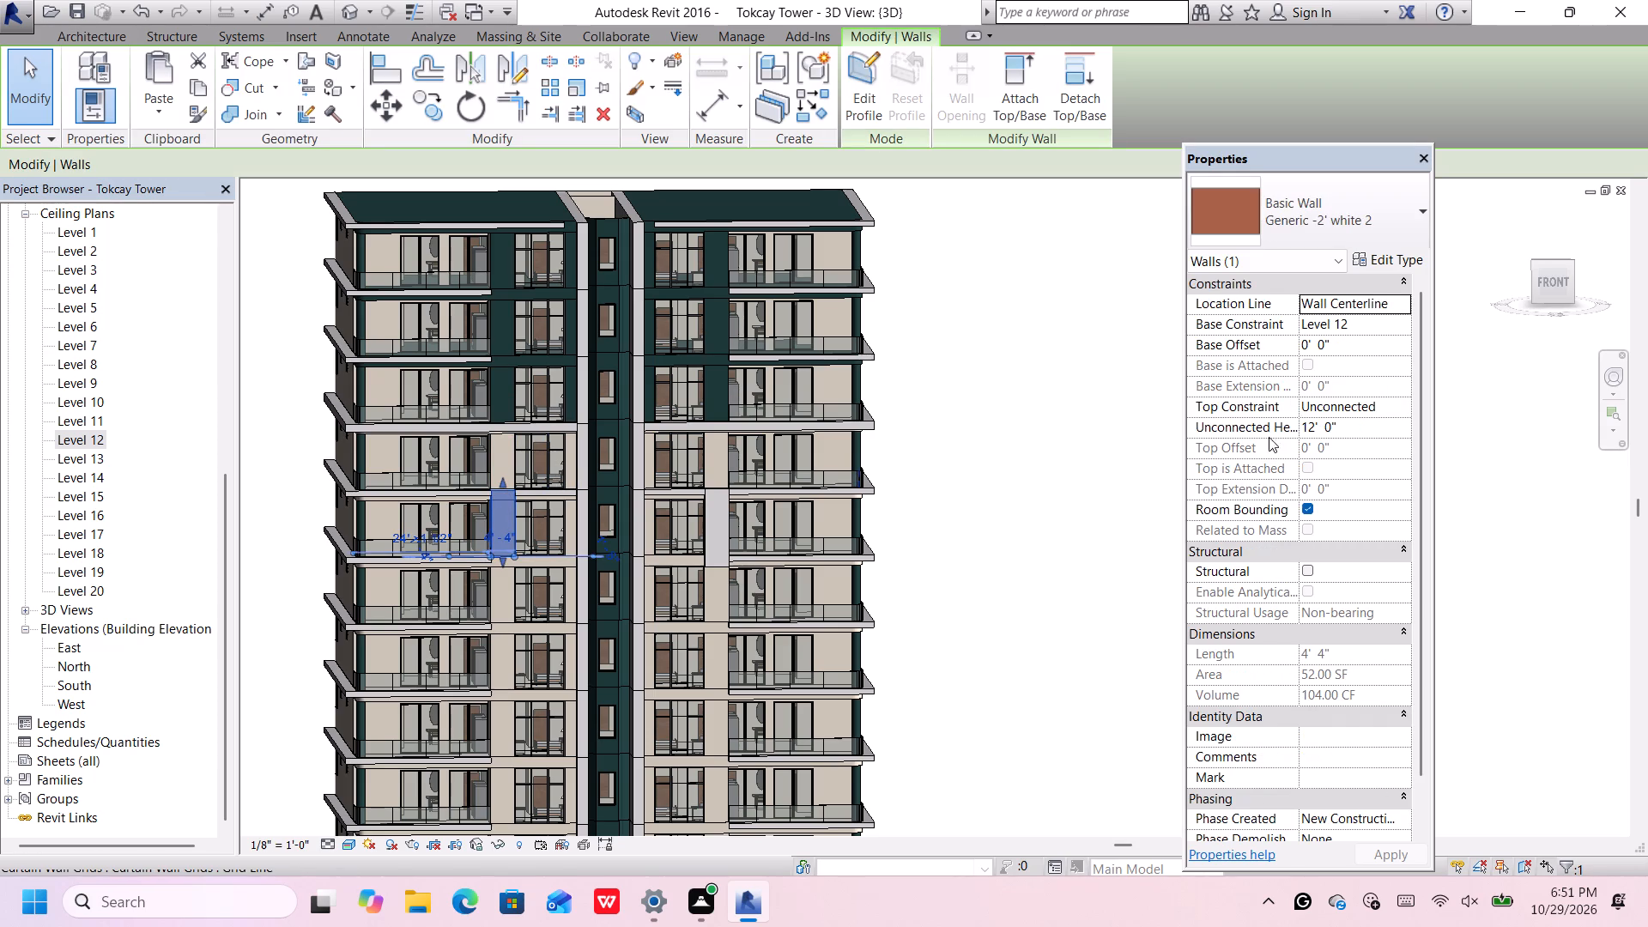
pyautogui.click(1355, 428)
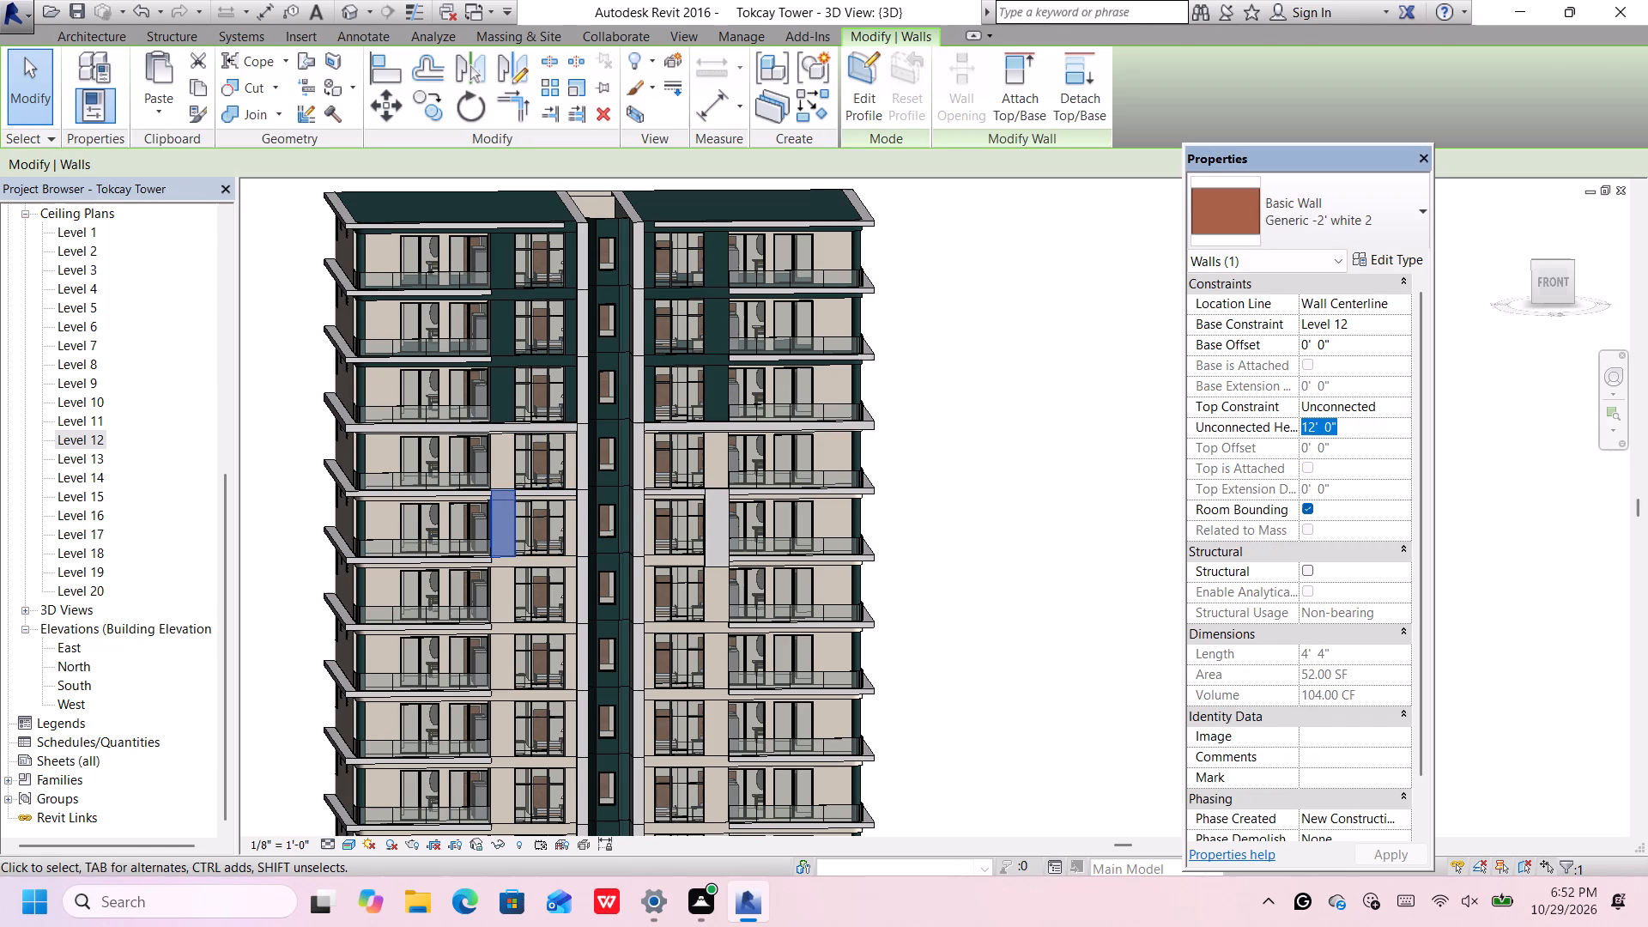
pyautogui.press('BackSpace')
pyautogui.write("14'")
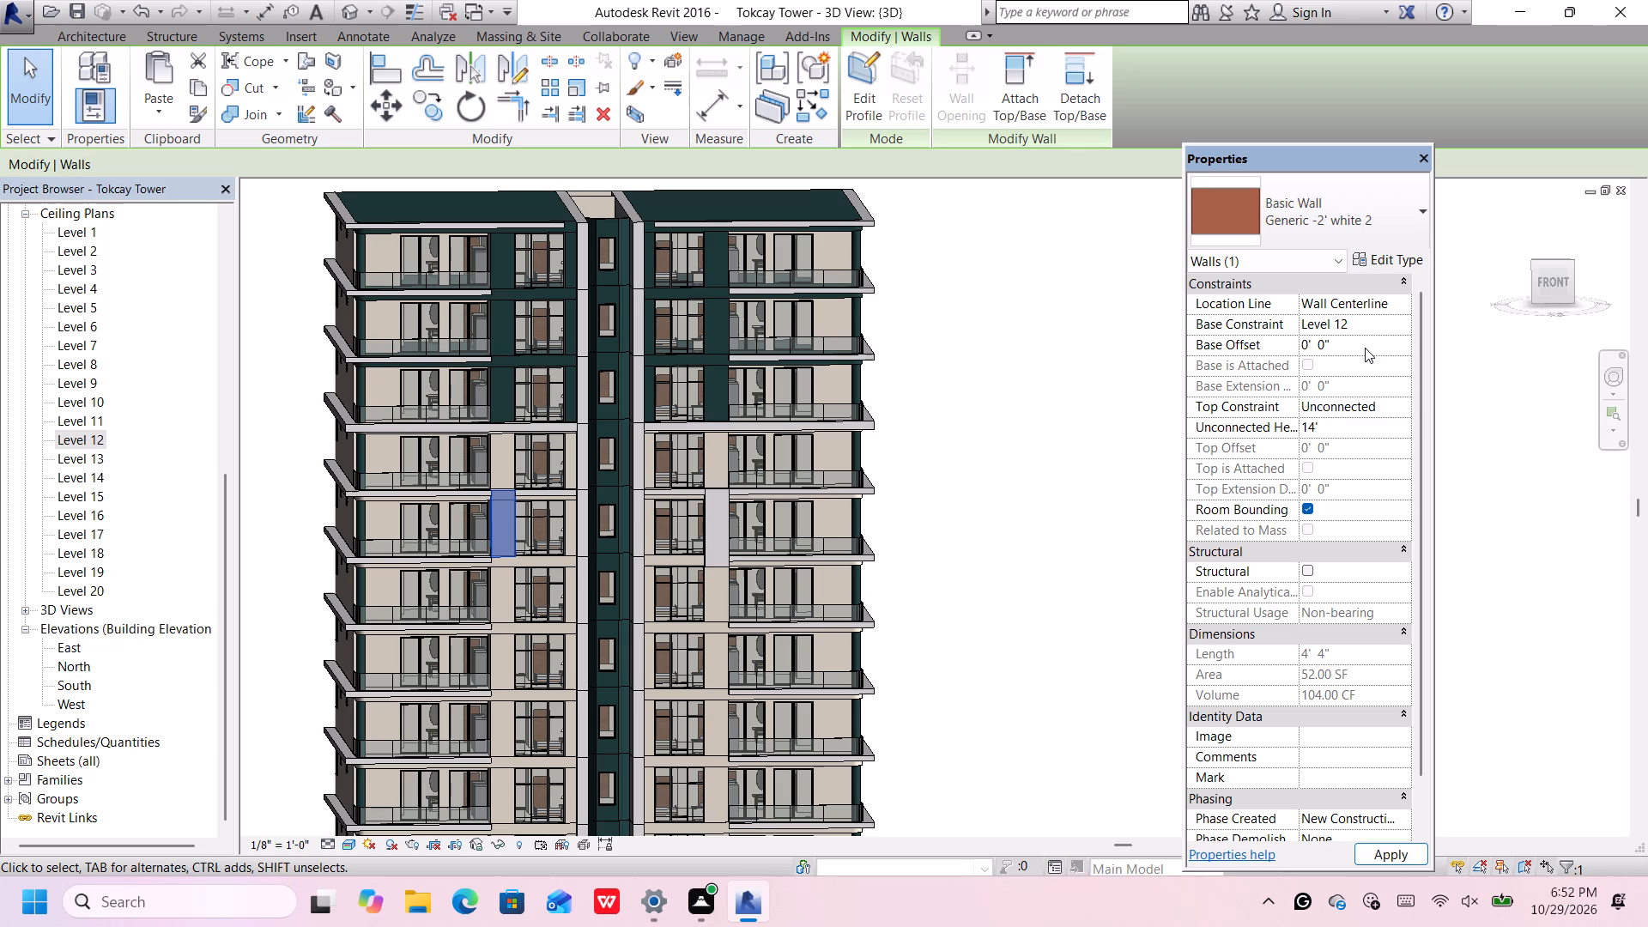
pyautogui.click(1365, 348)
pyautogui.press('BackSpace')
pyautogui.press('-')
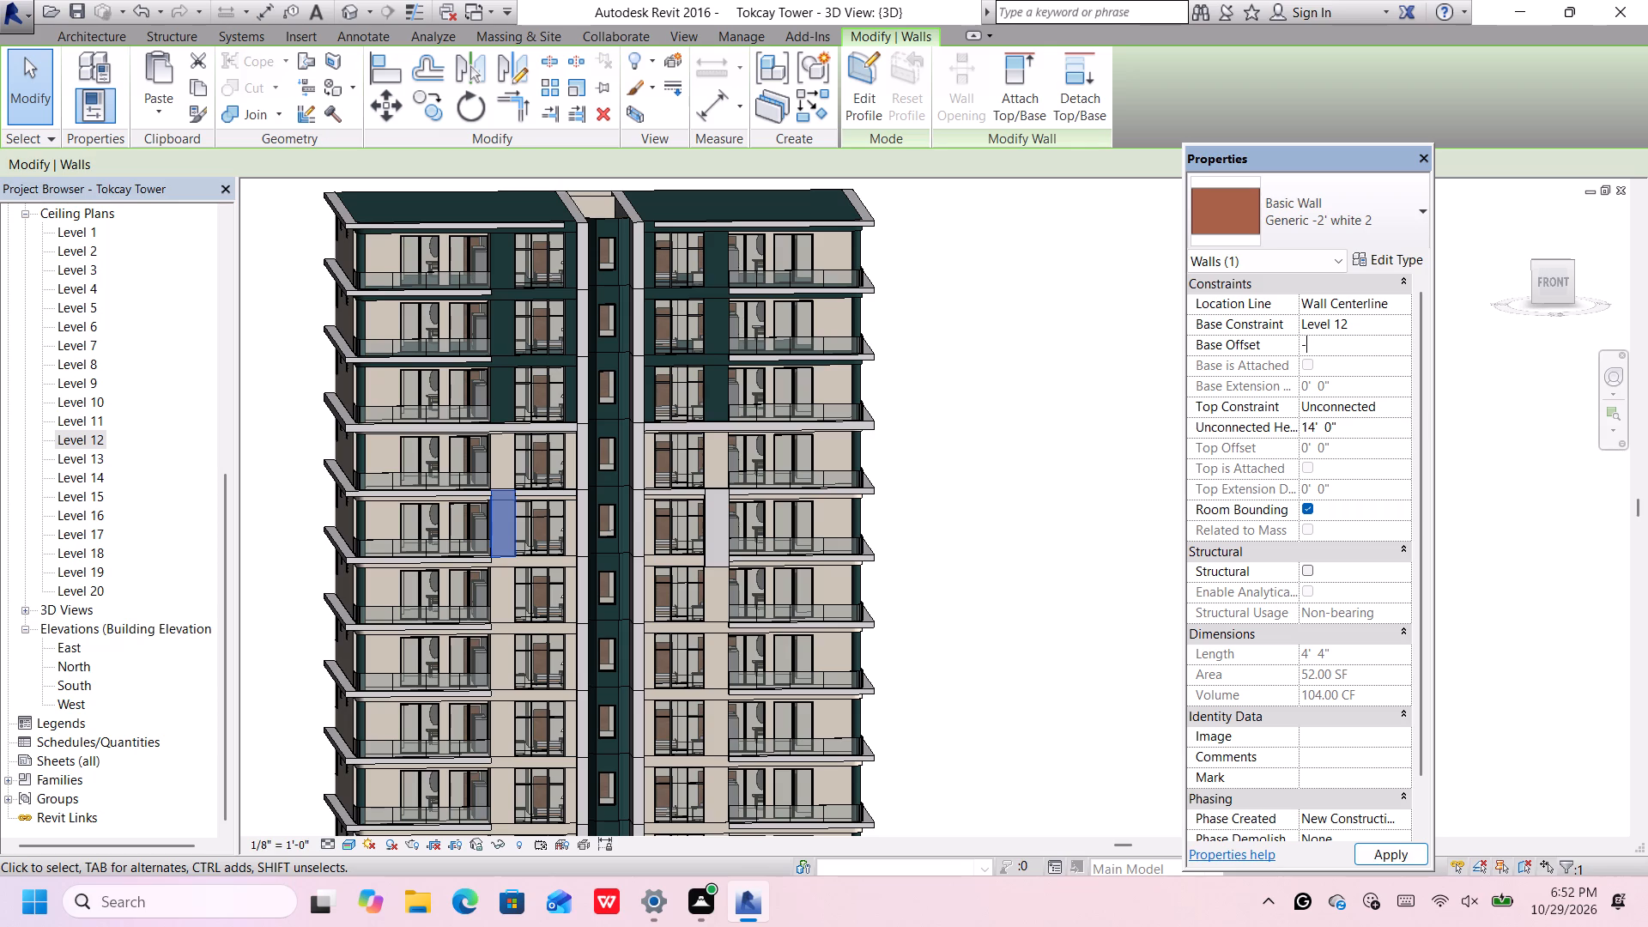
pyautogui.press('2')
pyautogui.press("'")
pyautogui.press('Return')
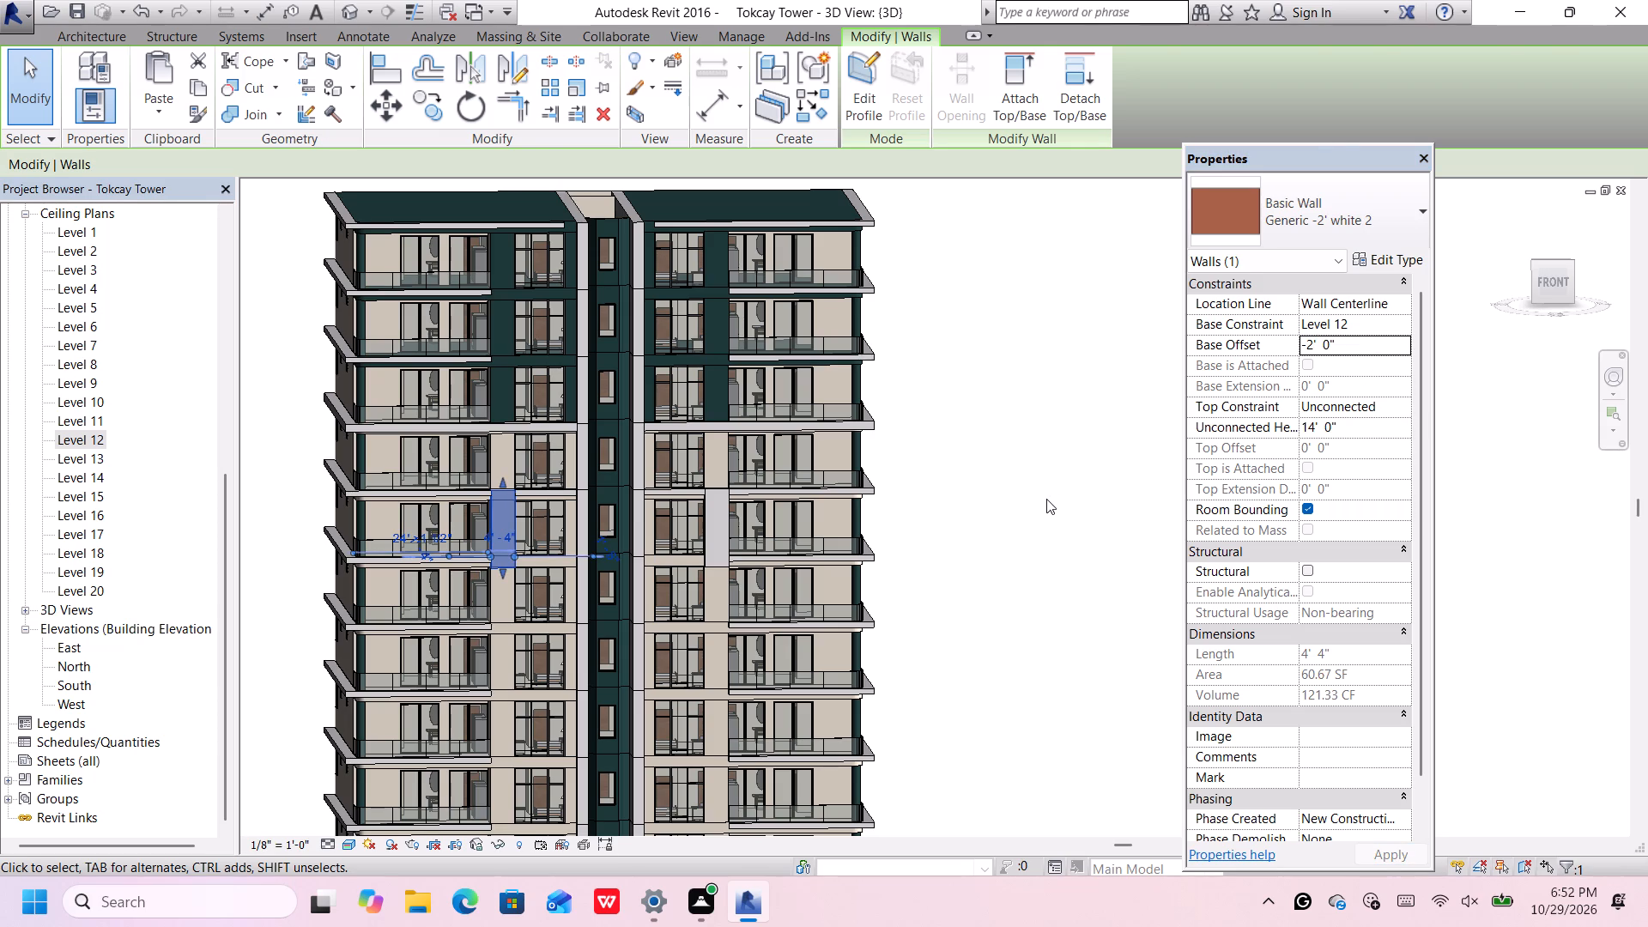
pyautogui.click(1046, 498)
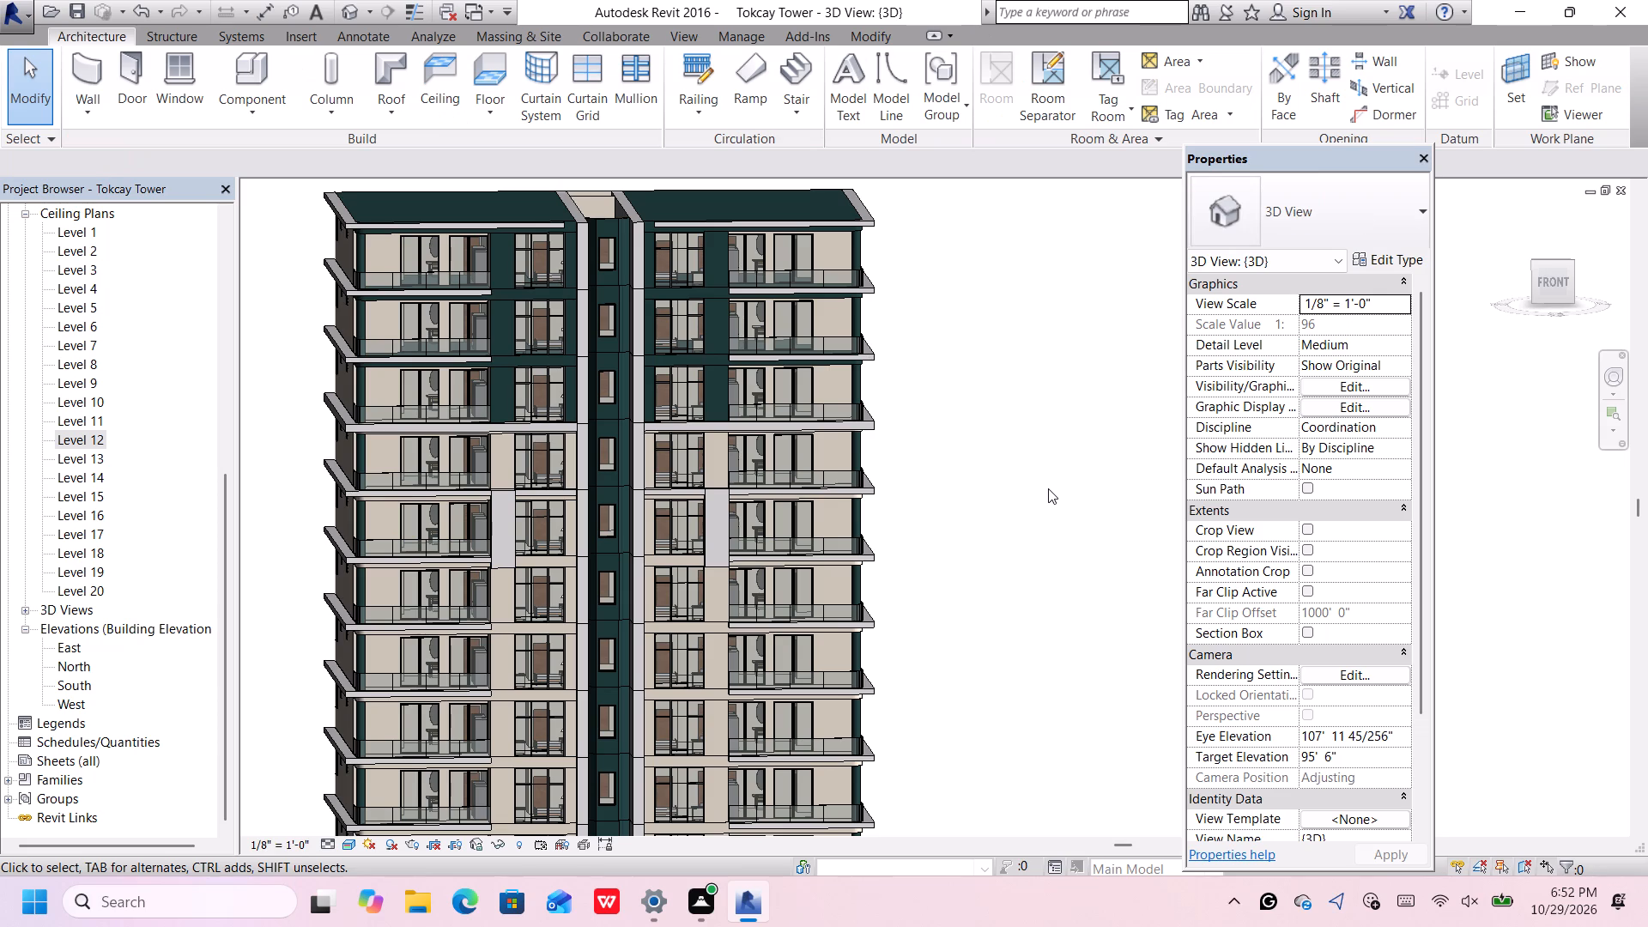
# Orient the 3D view to the front and examine how both Level 12 white walls meet the adjacent floor bands.
pyautogui.scroll(-3, 1048, 494)
pyautogui.moveTo(1048, 498); pyautogui.dragTo(1037, 503, button='middle')
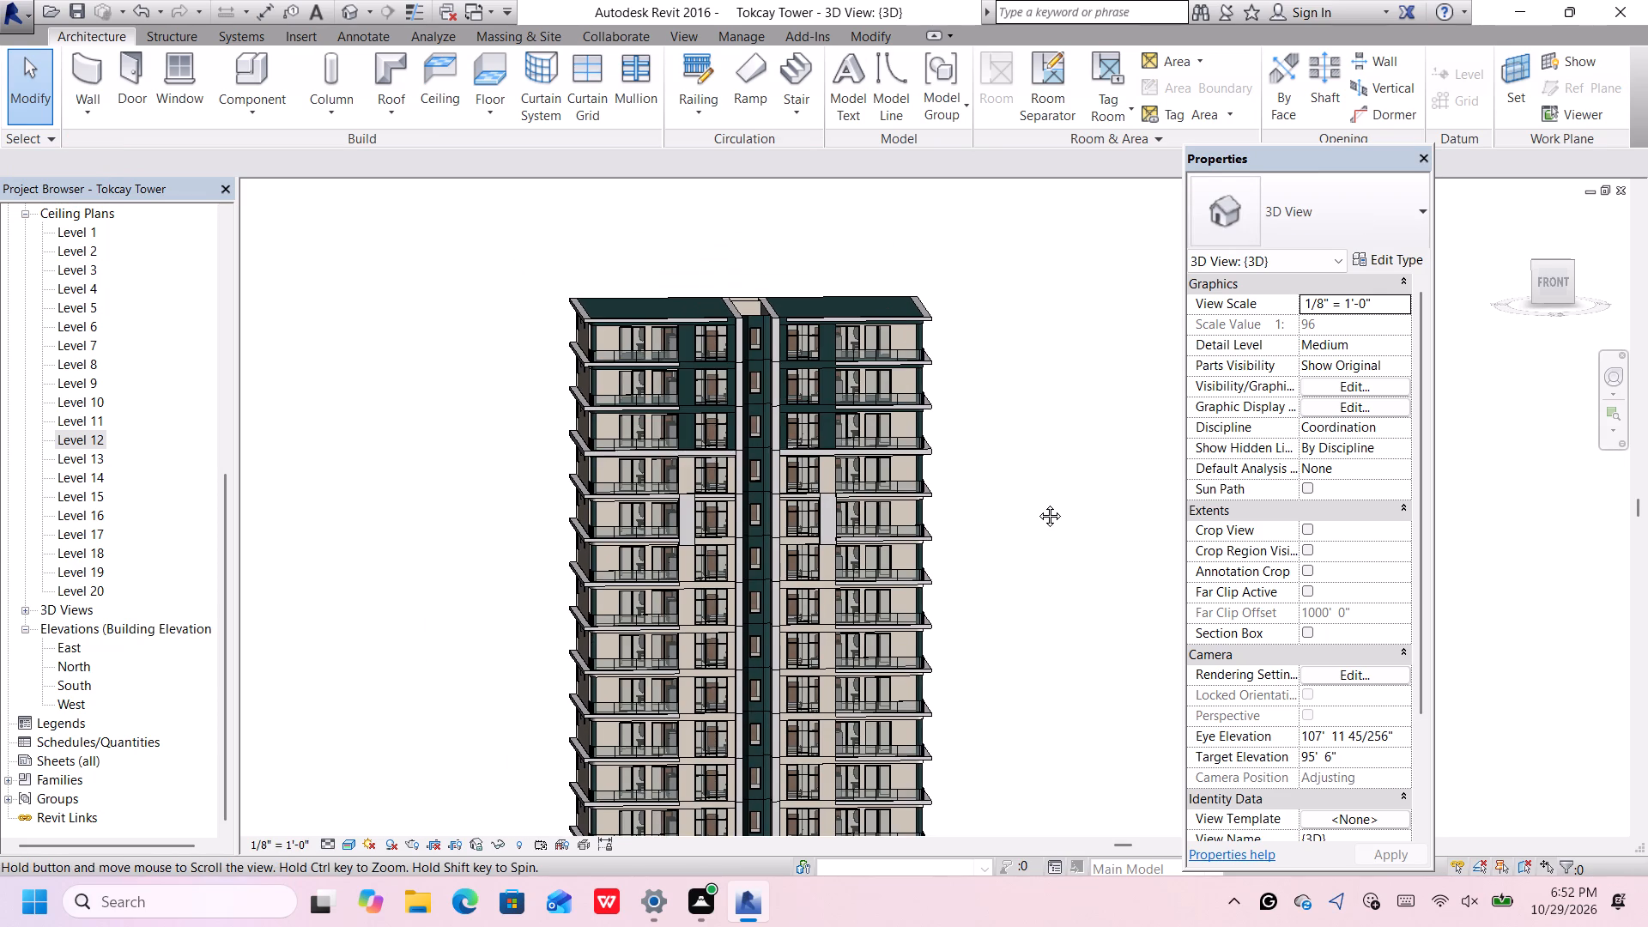
pyautogui.moveTo(1037, 503); pyautogui.dragTo(982, 503, button='middle')
pyautogui.scroll(7, 807, 504)
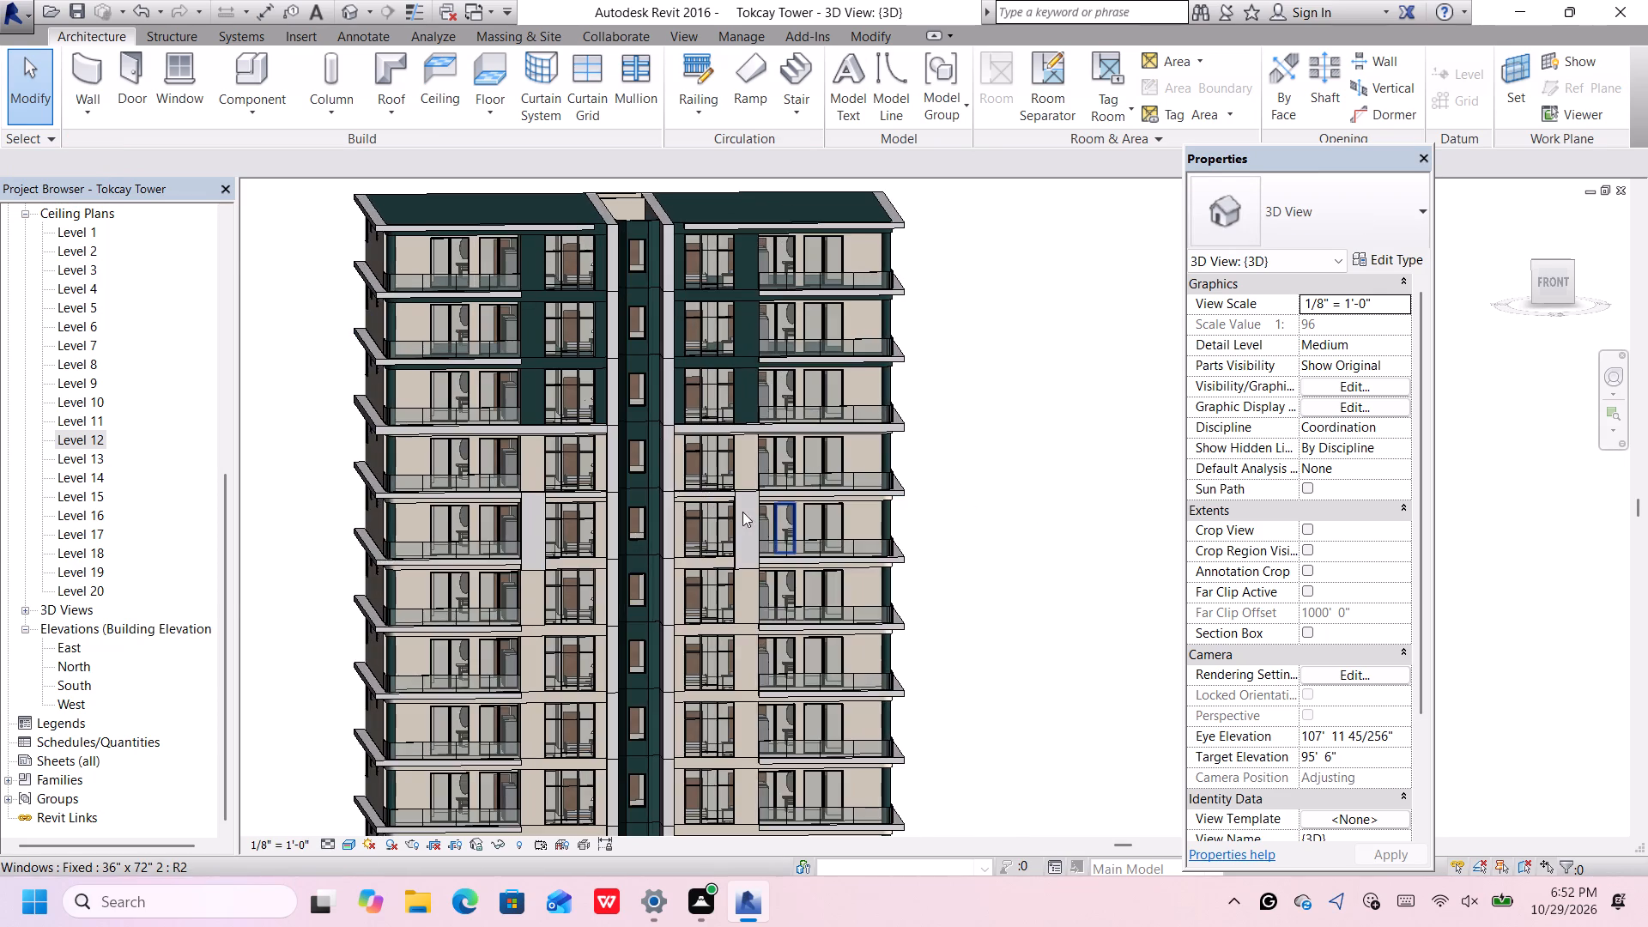
pyautogui.scroll(2, 742, 512)
pyautogui.scroll(-5, 736, 497)
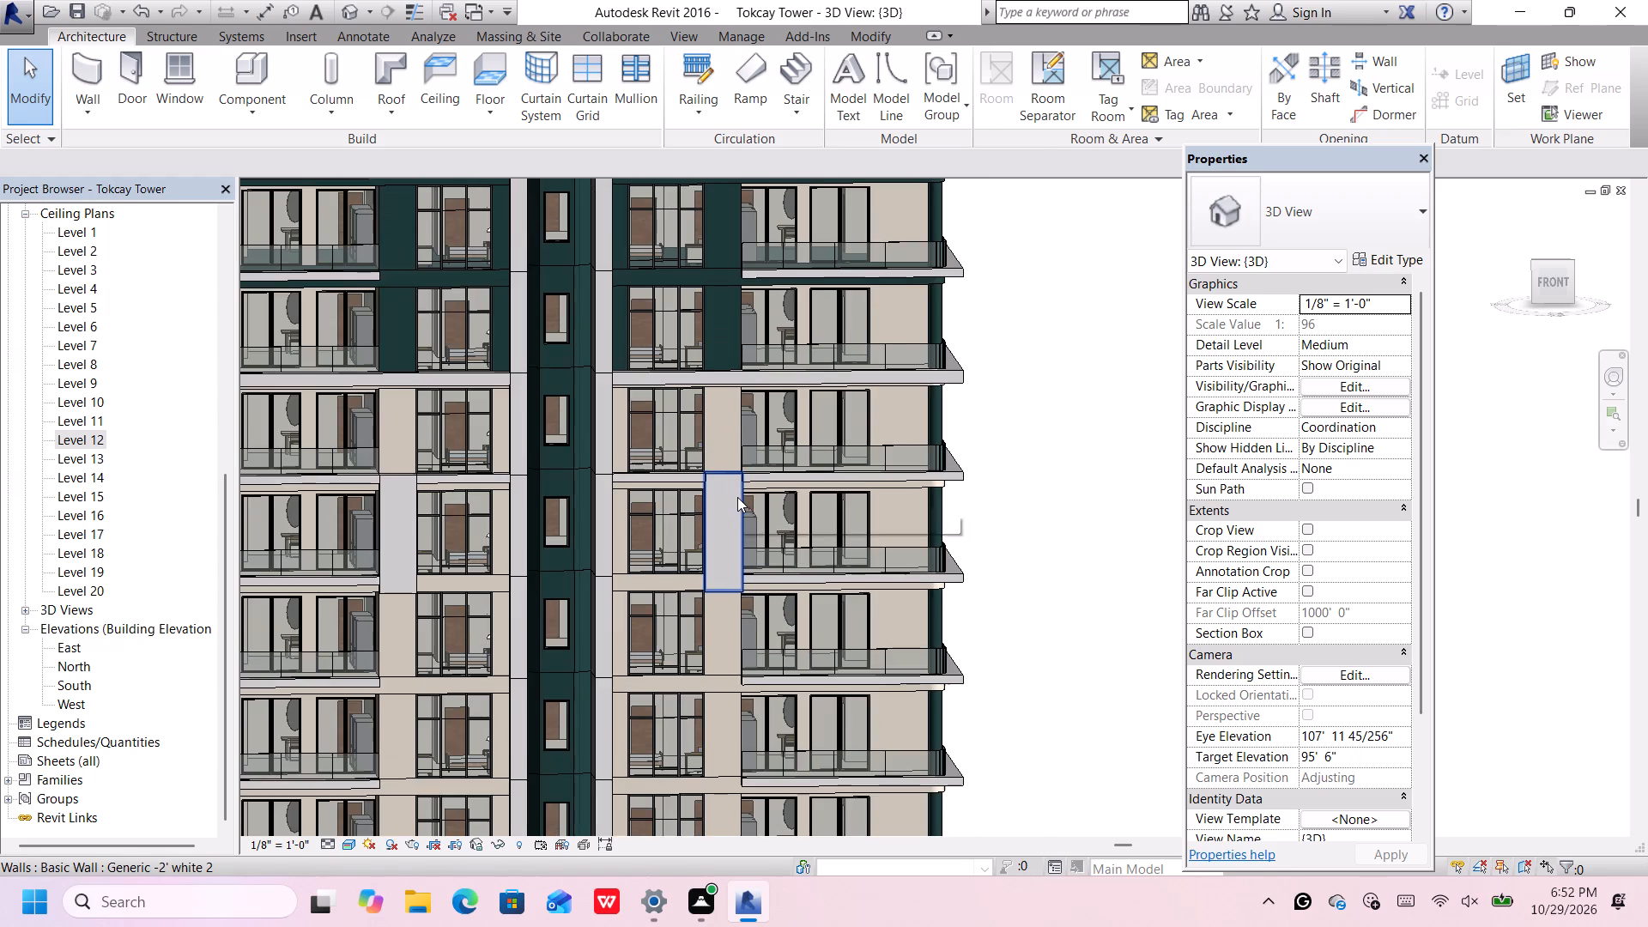
pyautogui.click(1547, 274)
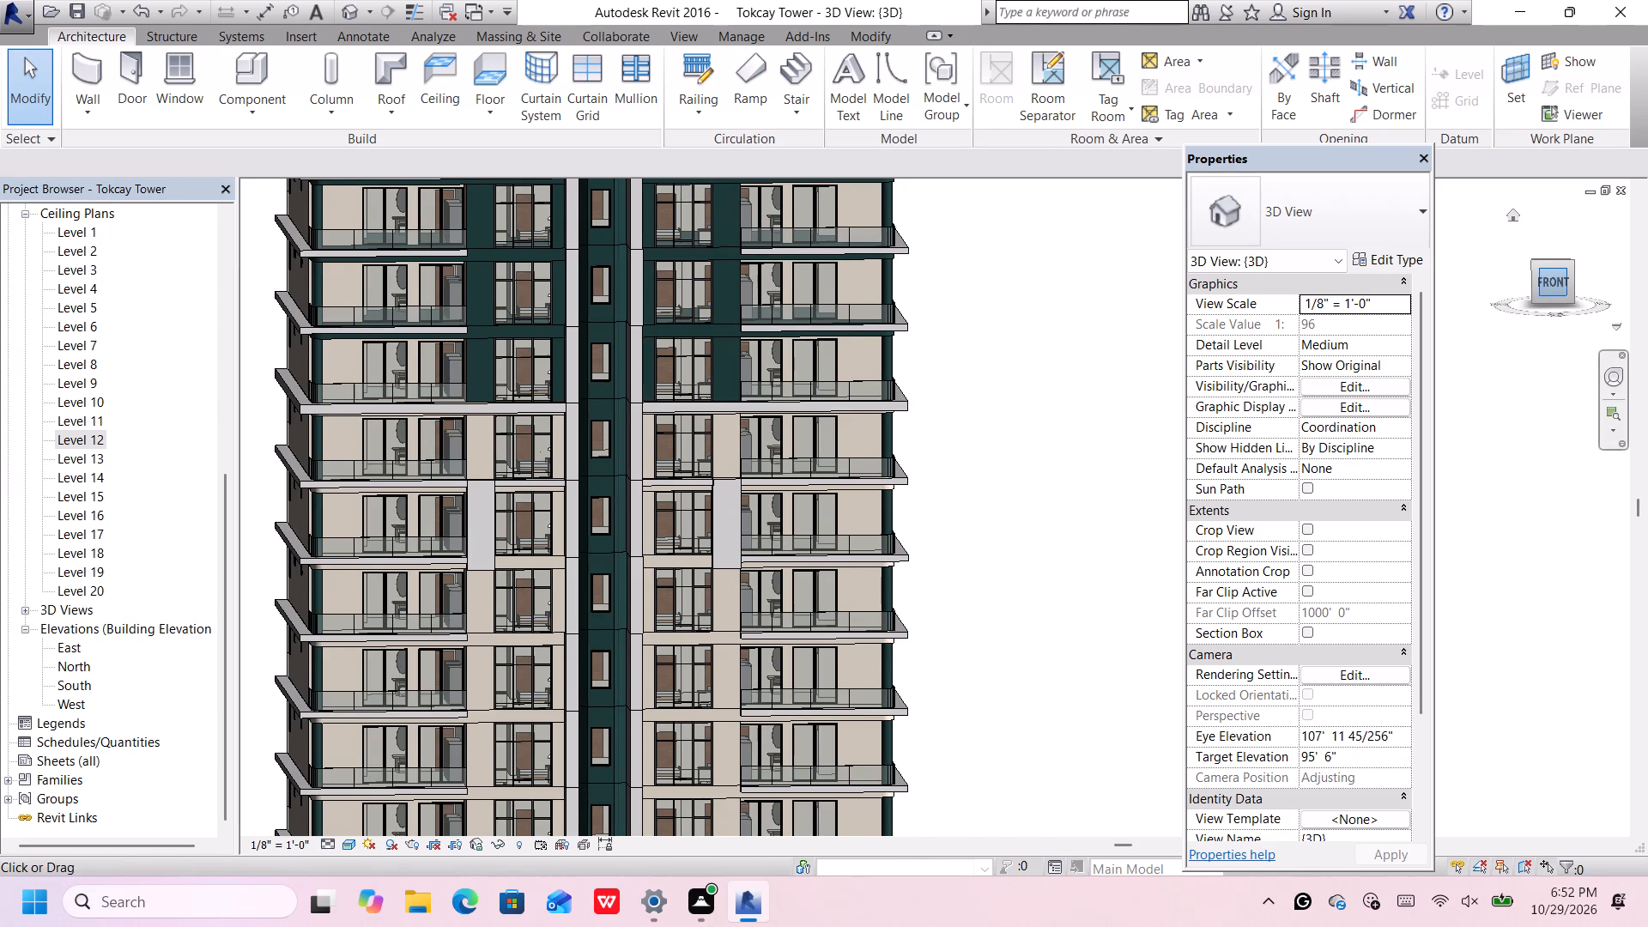
pyautogui.scroll(2, 629, 654)
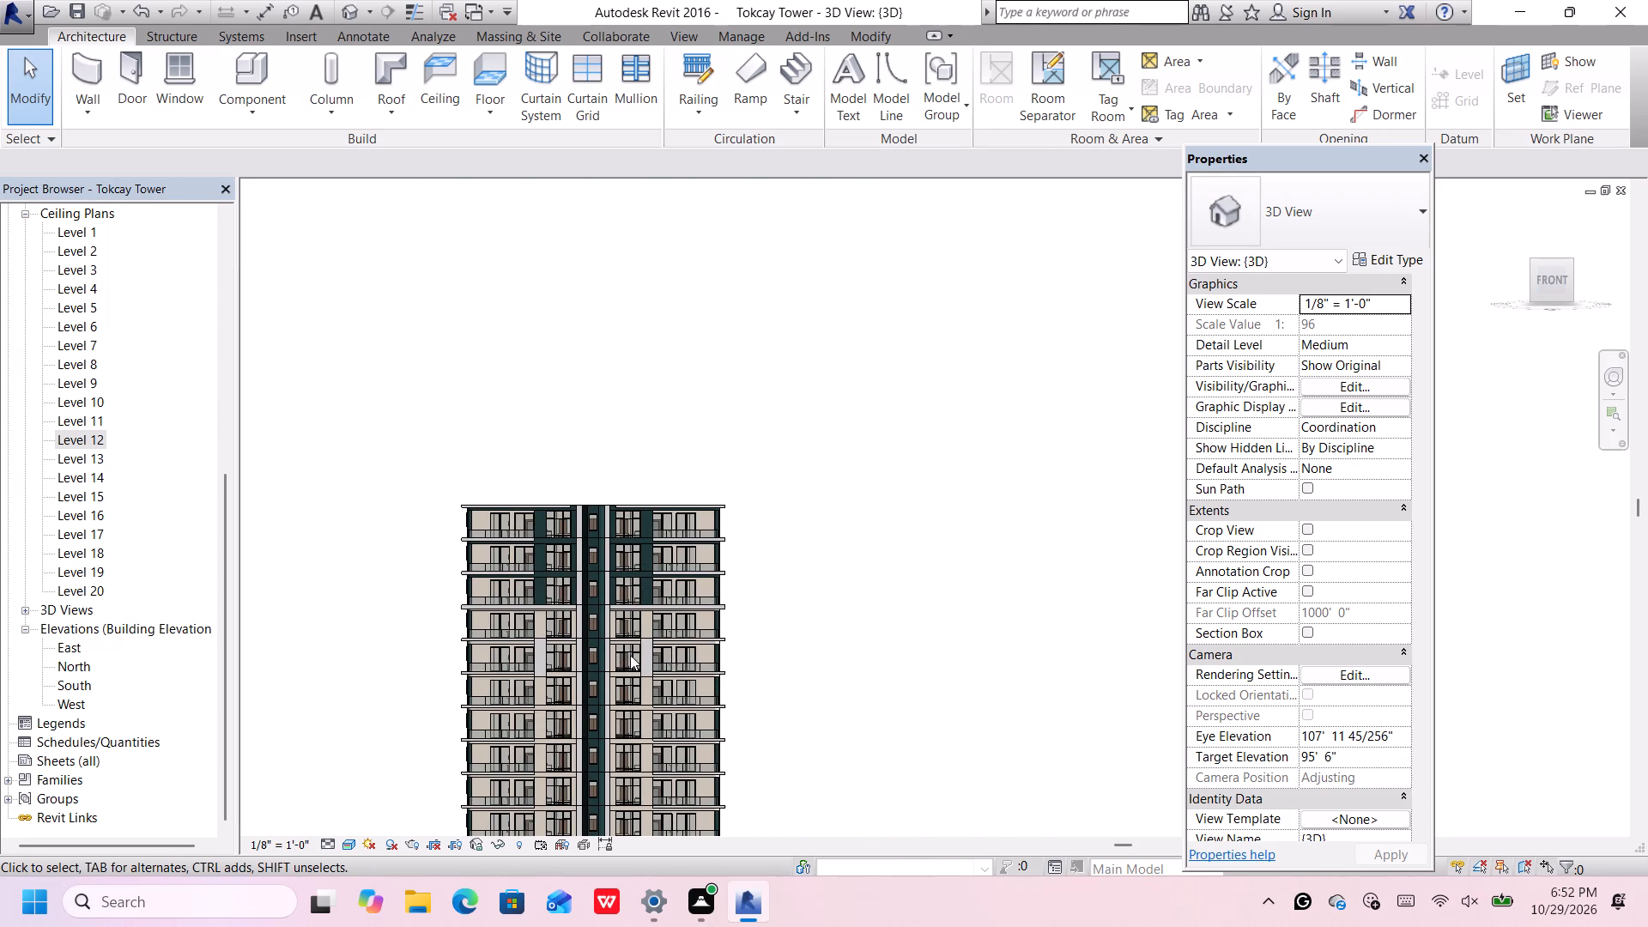
pyautogui.scroll(3, 630, 655)
pyautogui.scroll(-6, 695, 615)
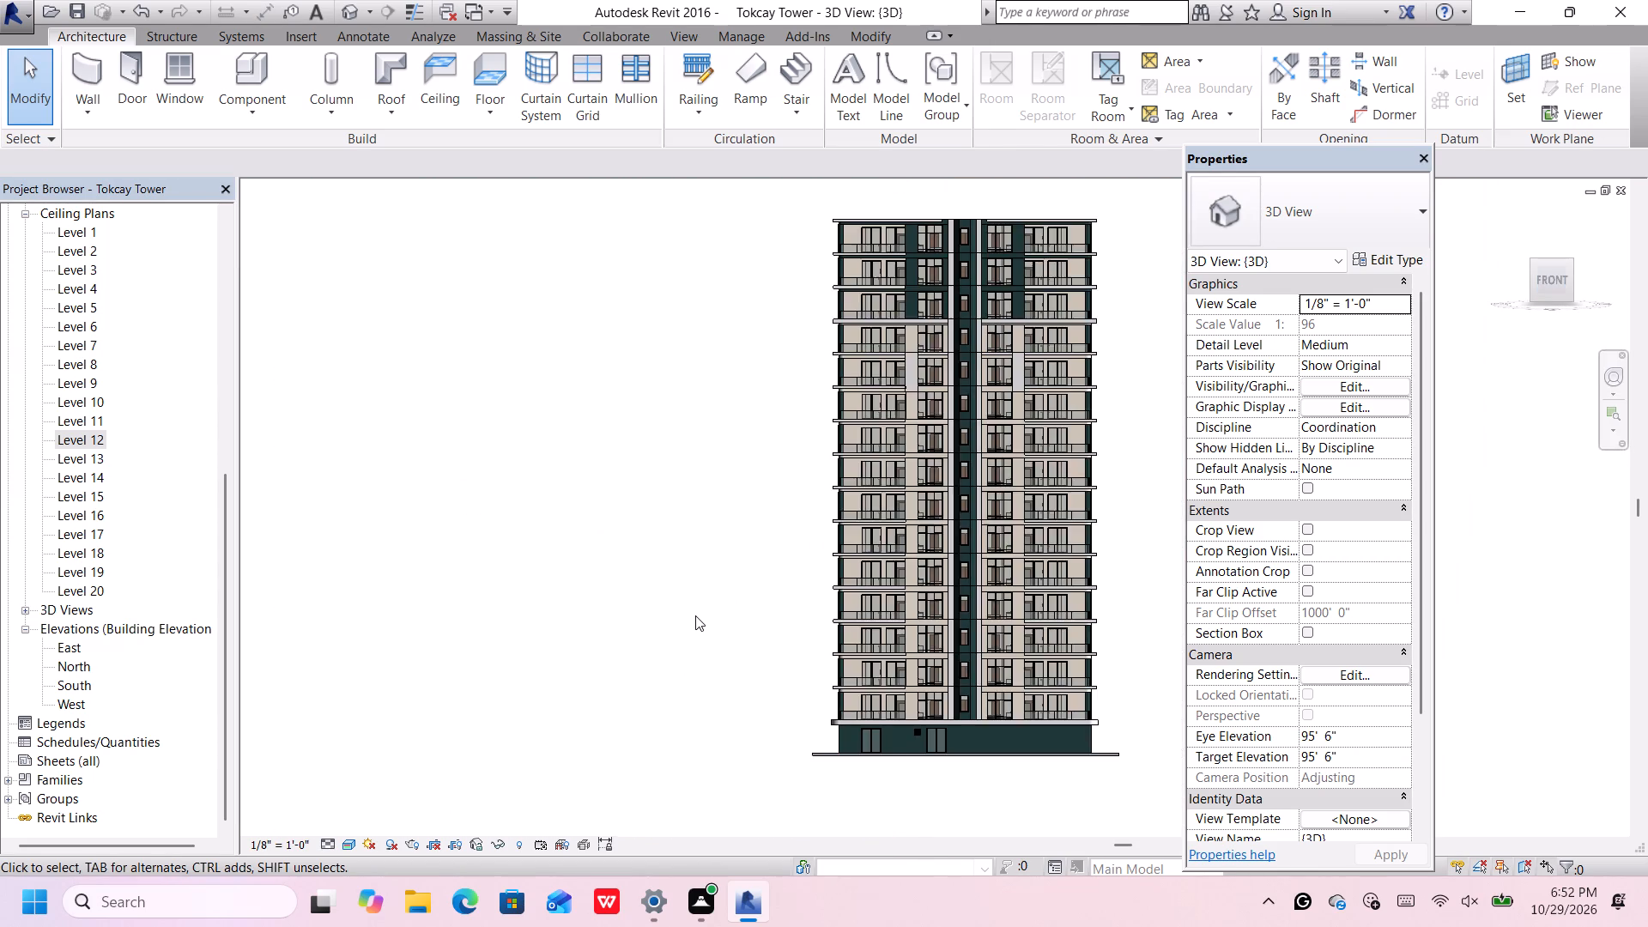
pyautogui.scroll(-1, 985, 403)
pyautogui.scroll(5, 985, 403)
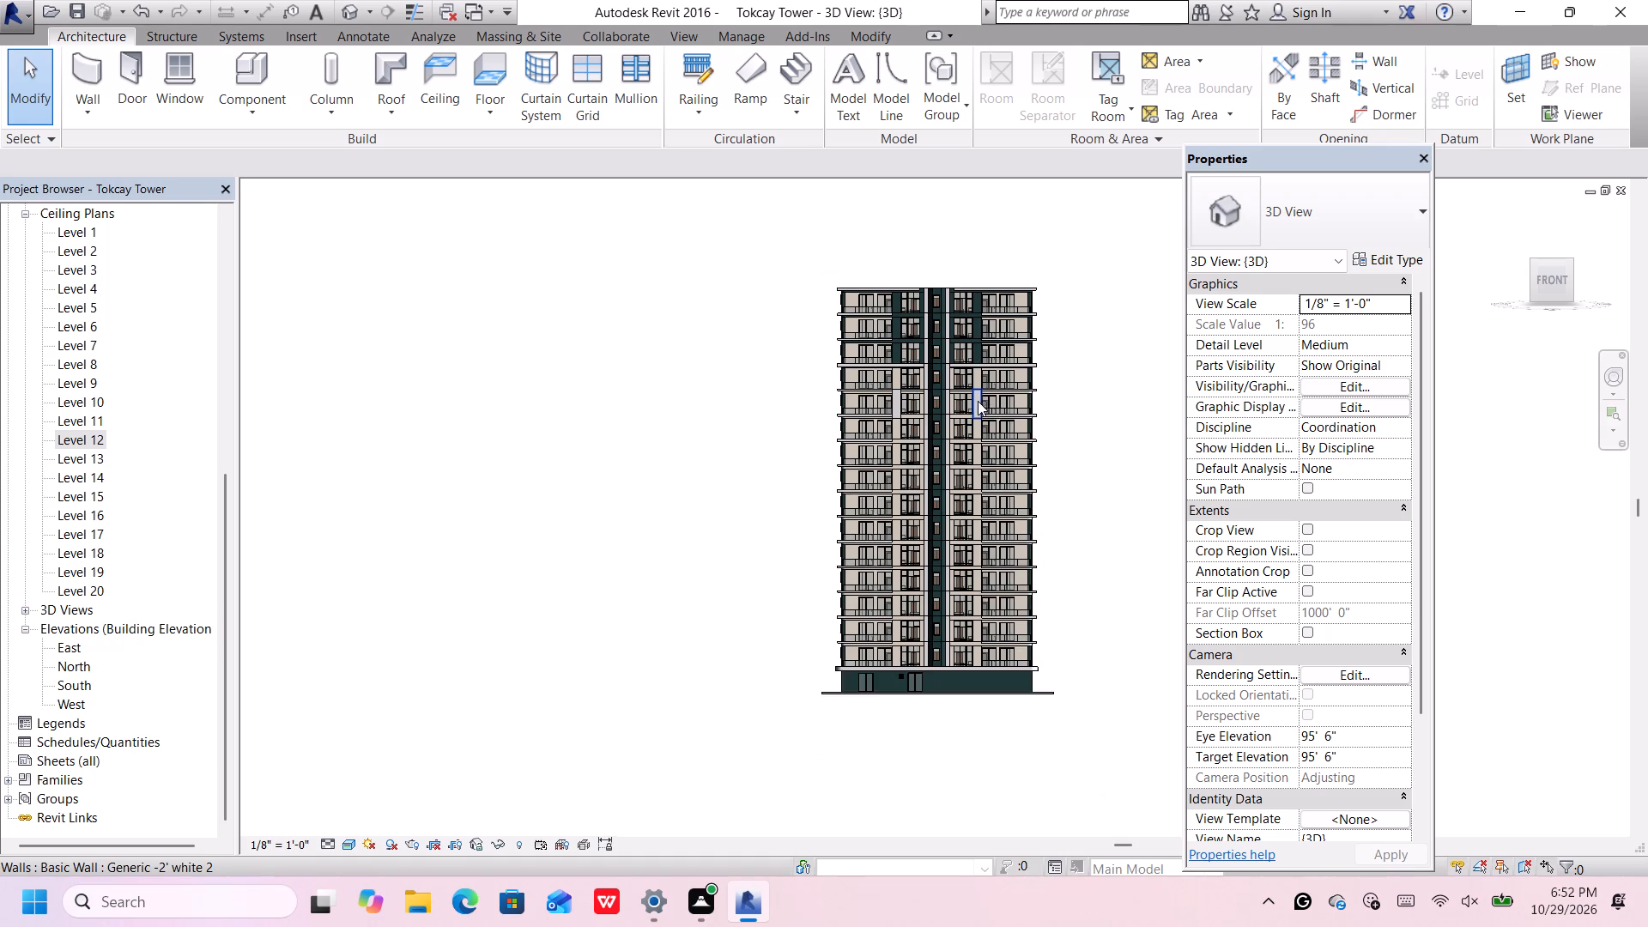
pyautogui.scroll(5, 973, 415)
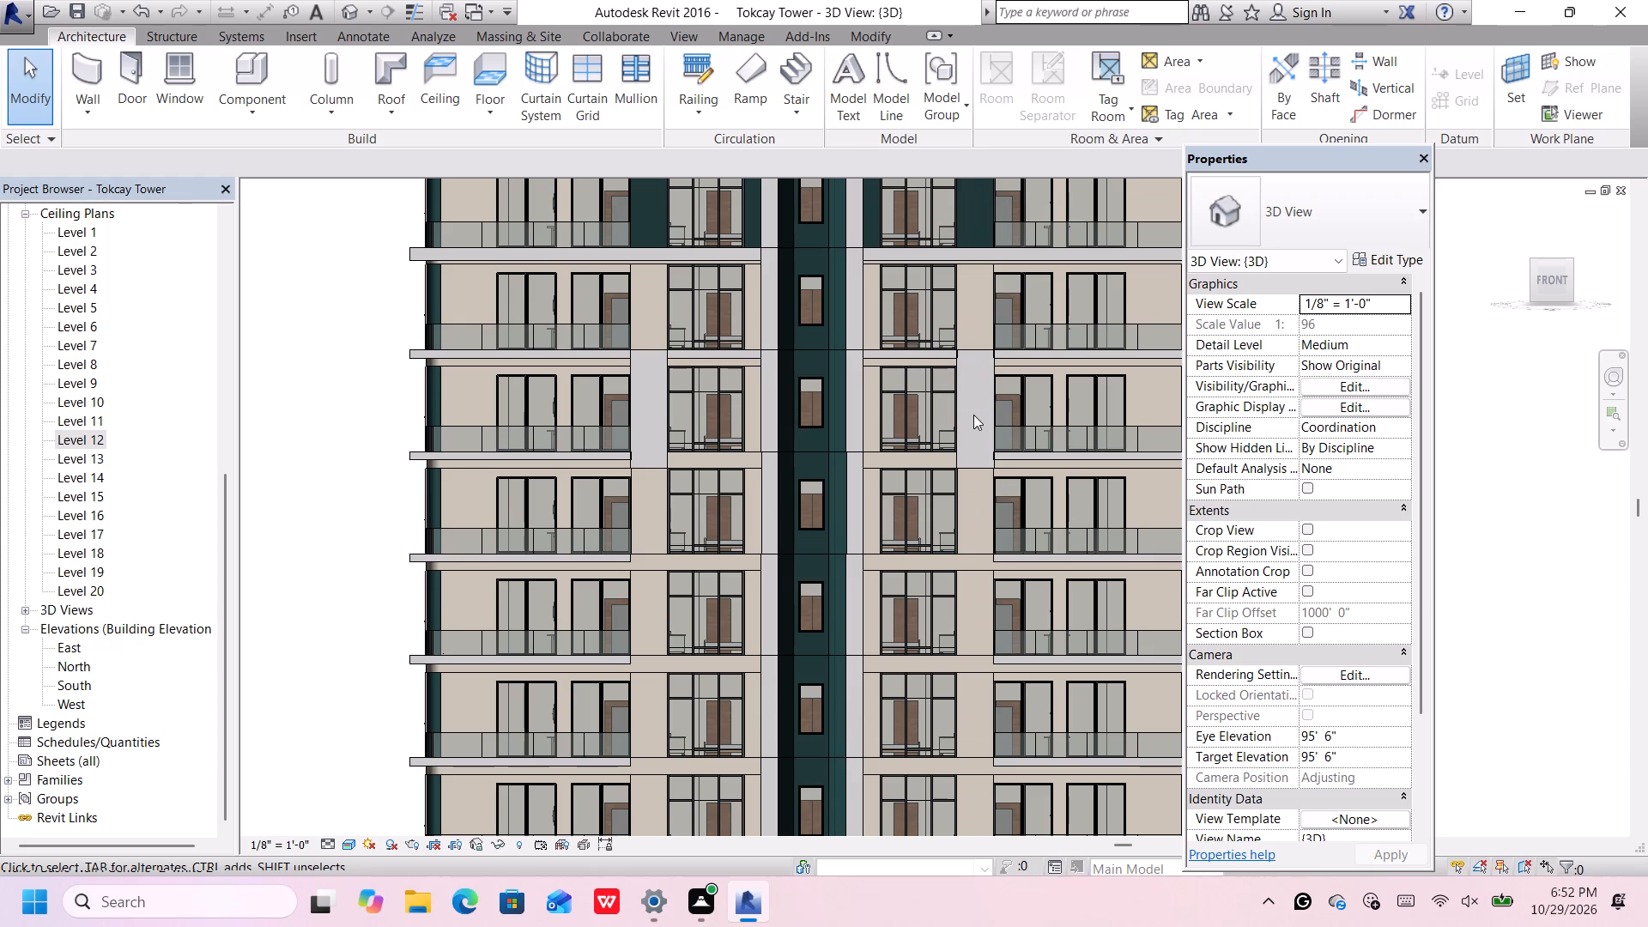
# Set the eastern 2'-thick white wall's unconnected height to 13' and its base offset to -1'.
pyautogui.click(989, 402)
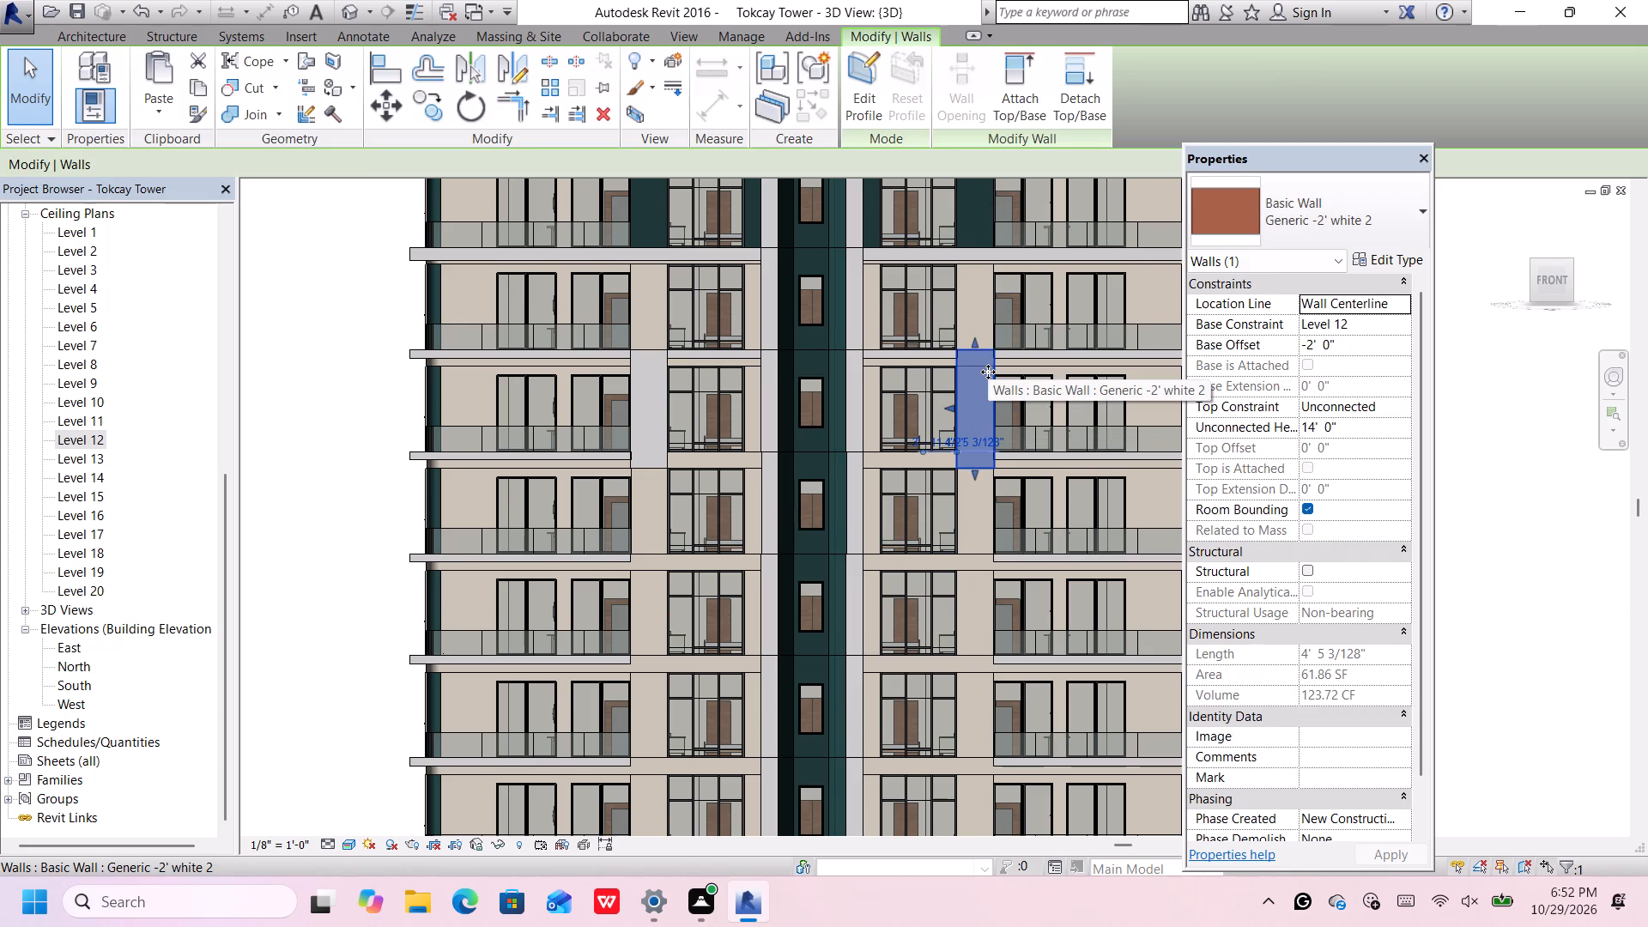
pyautogui.click(1368, 427)
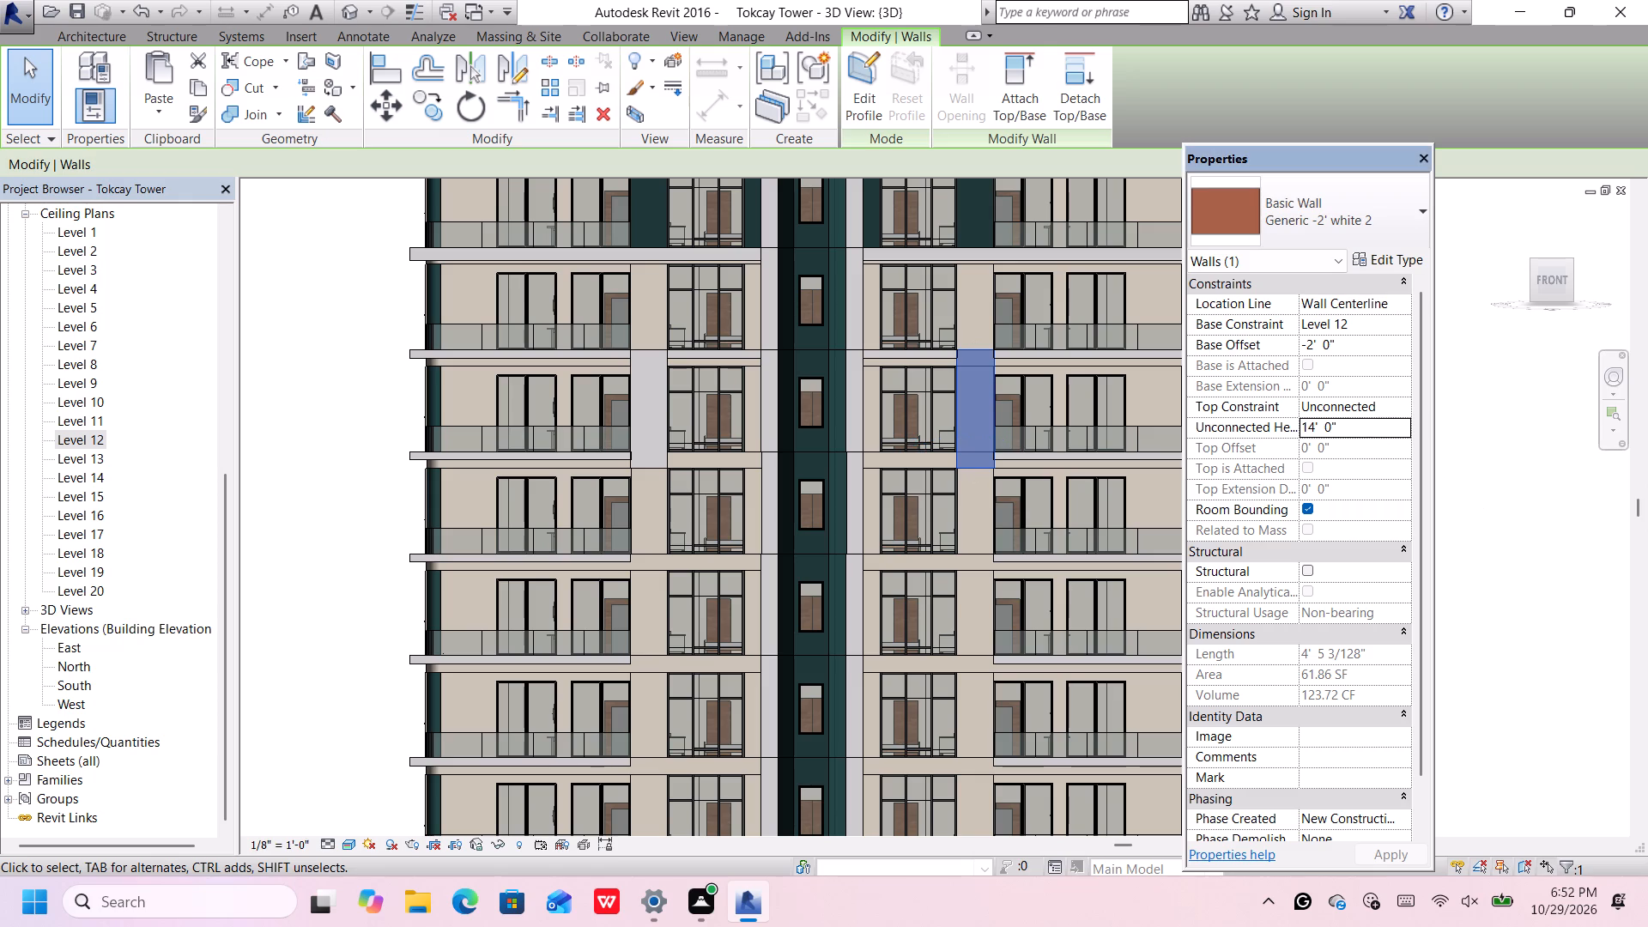
pyautogui.press('BackSpace')
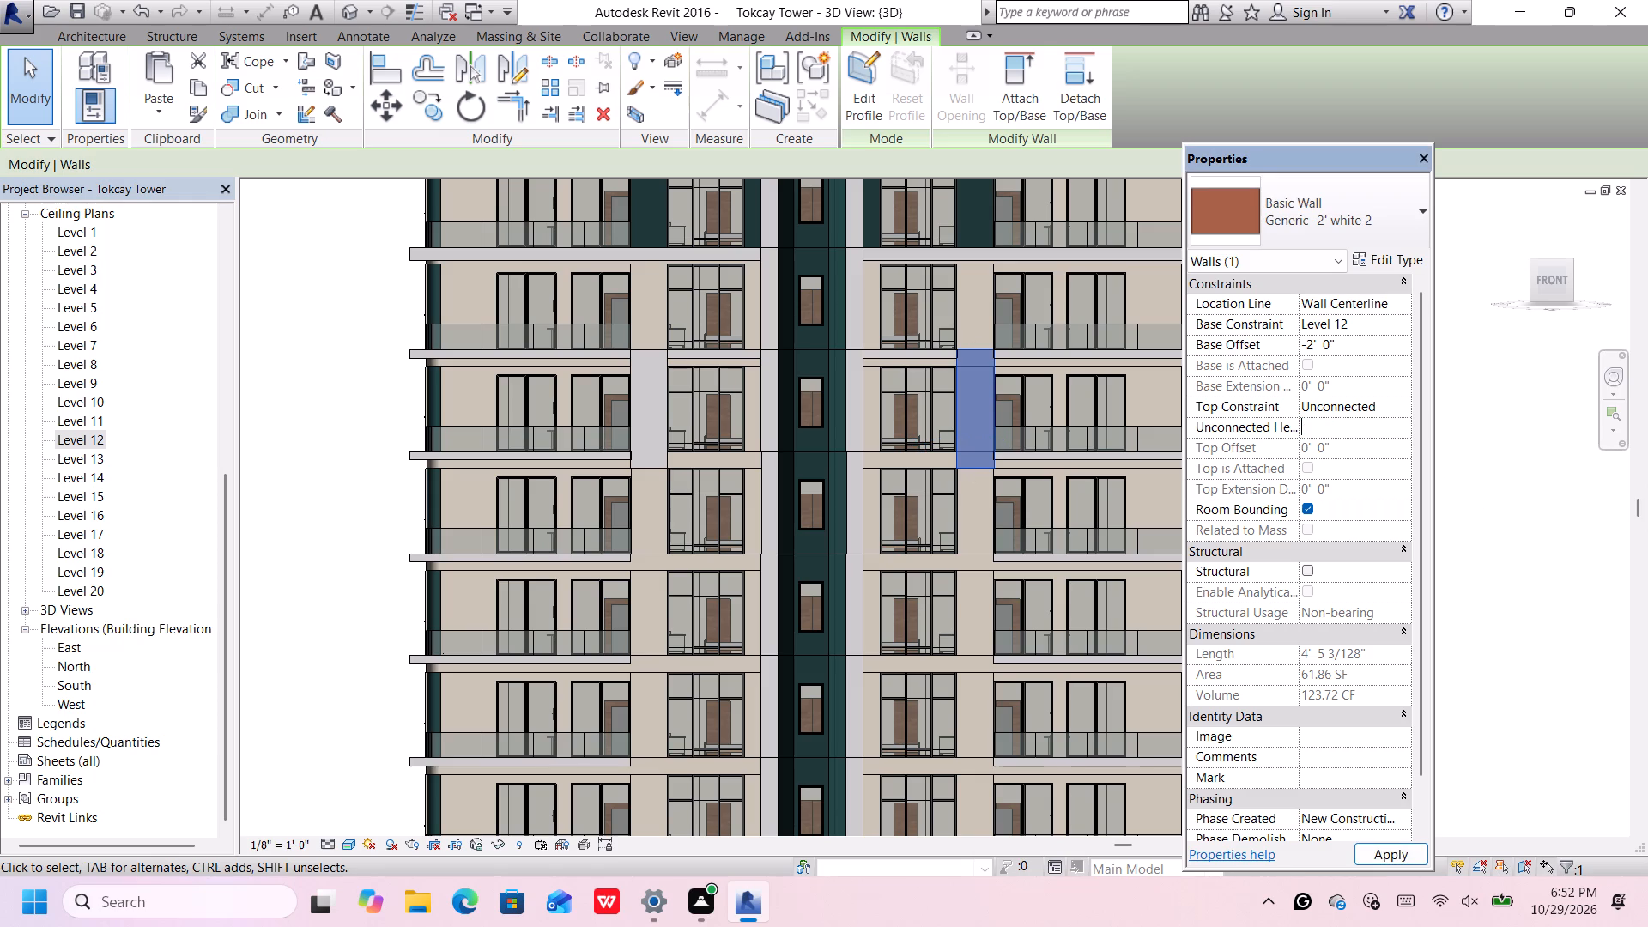
pyautogui.write('13')
pyautogui.press('Return')
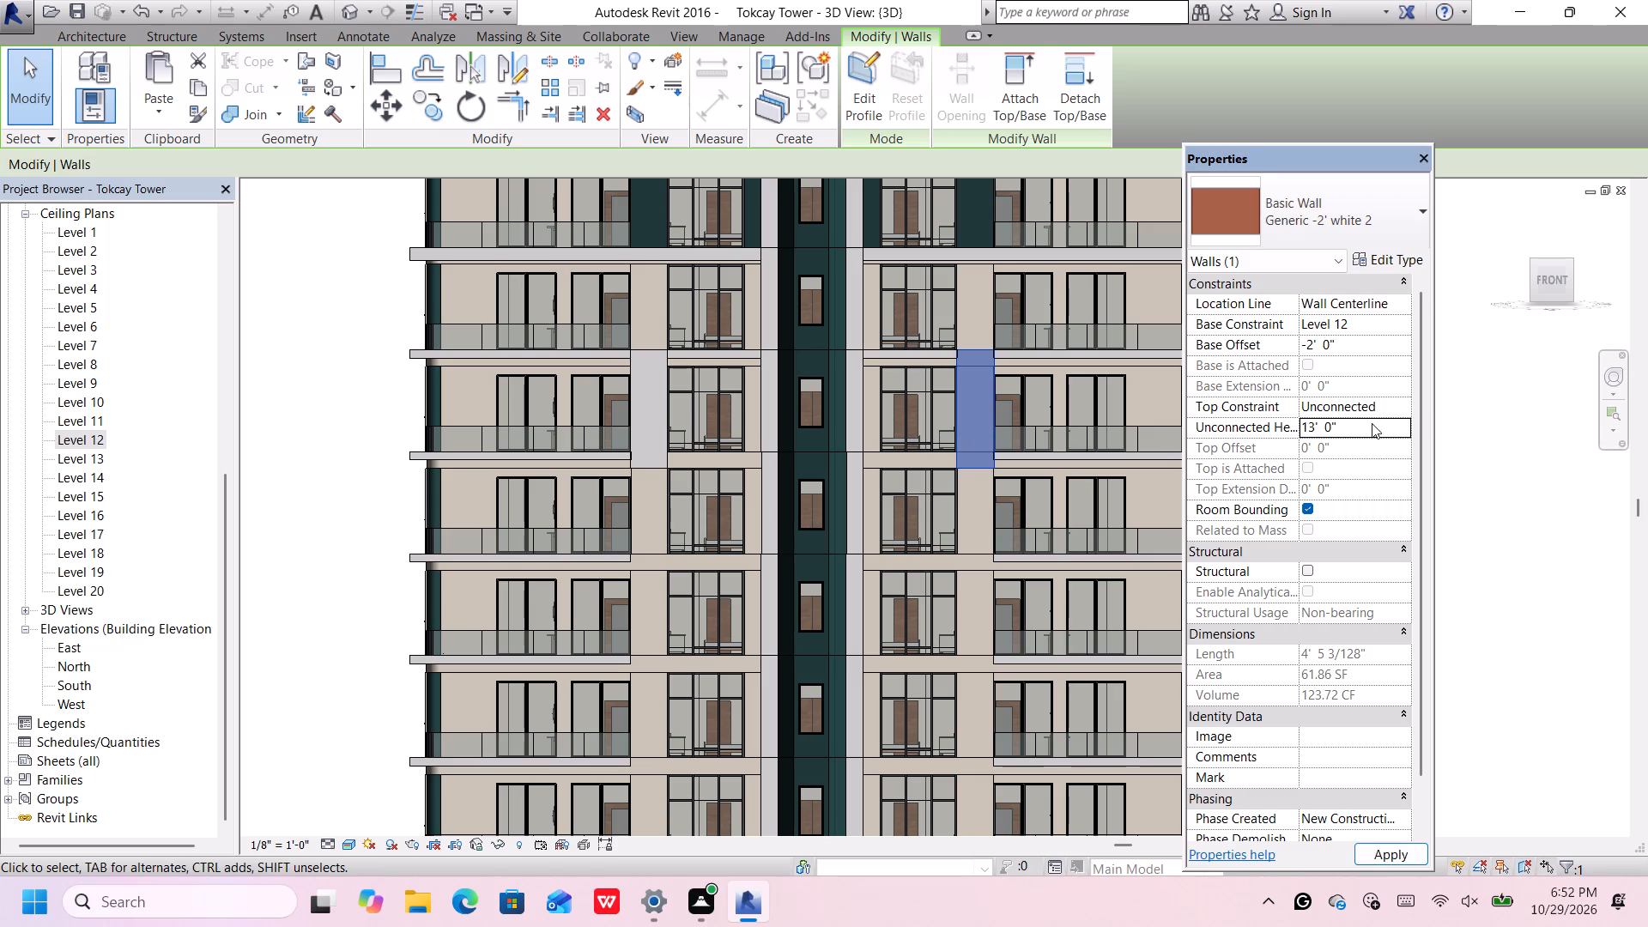
pyautogui.click(1348, 340)
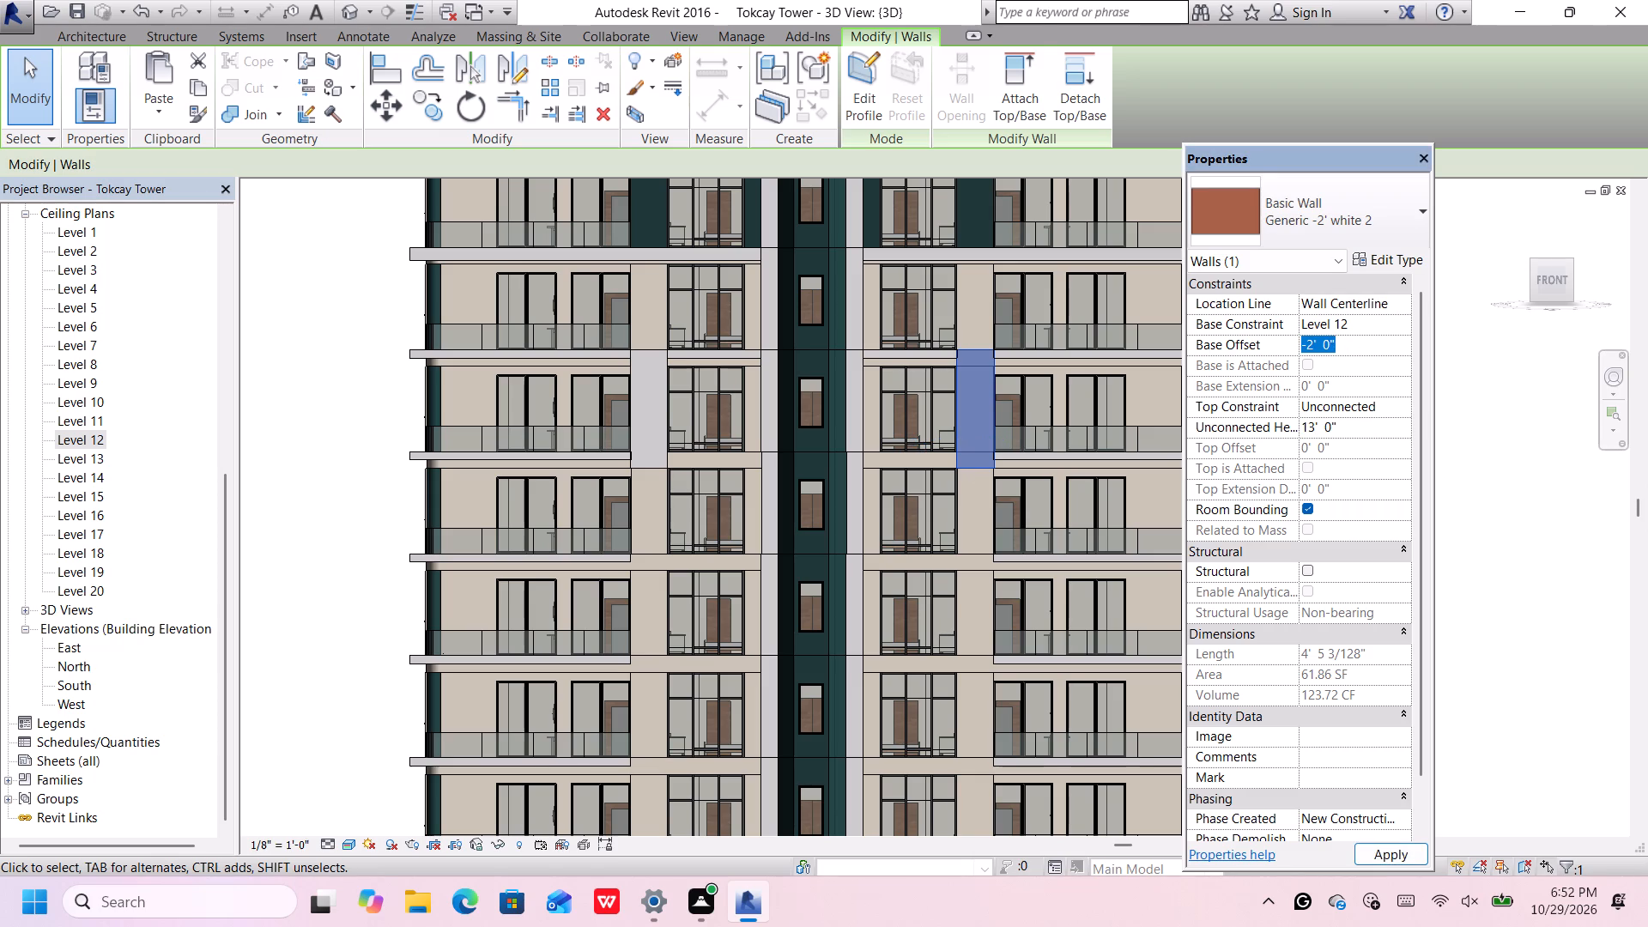
pyautogui.press('BackSpace')
pyautogui.press('-')
pyautogui.press('1')
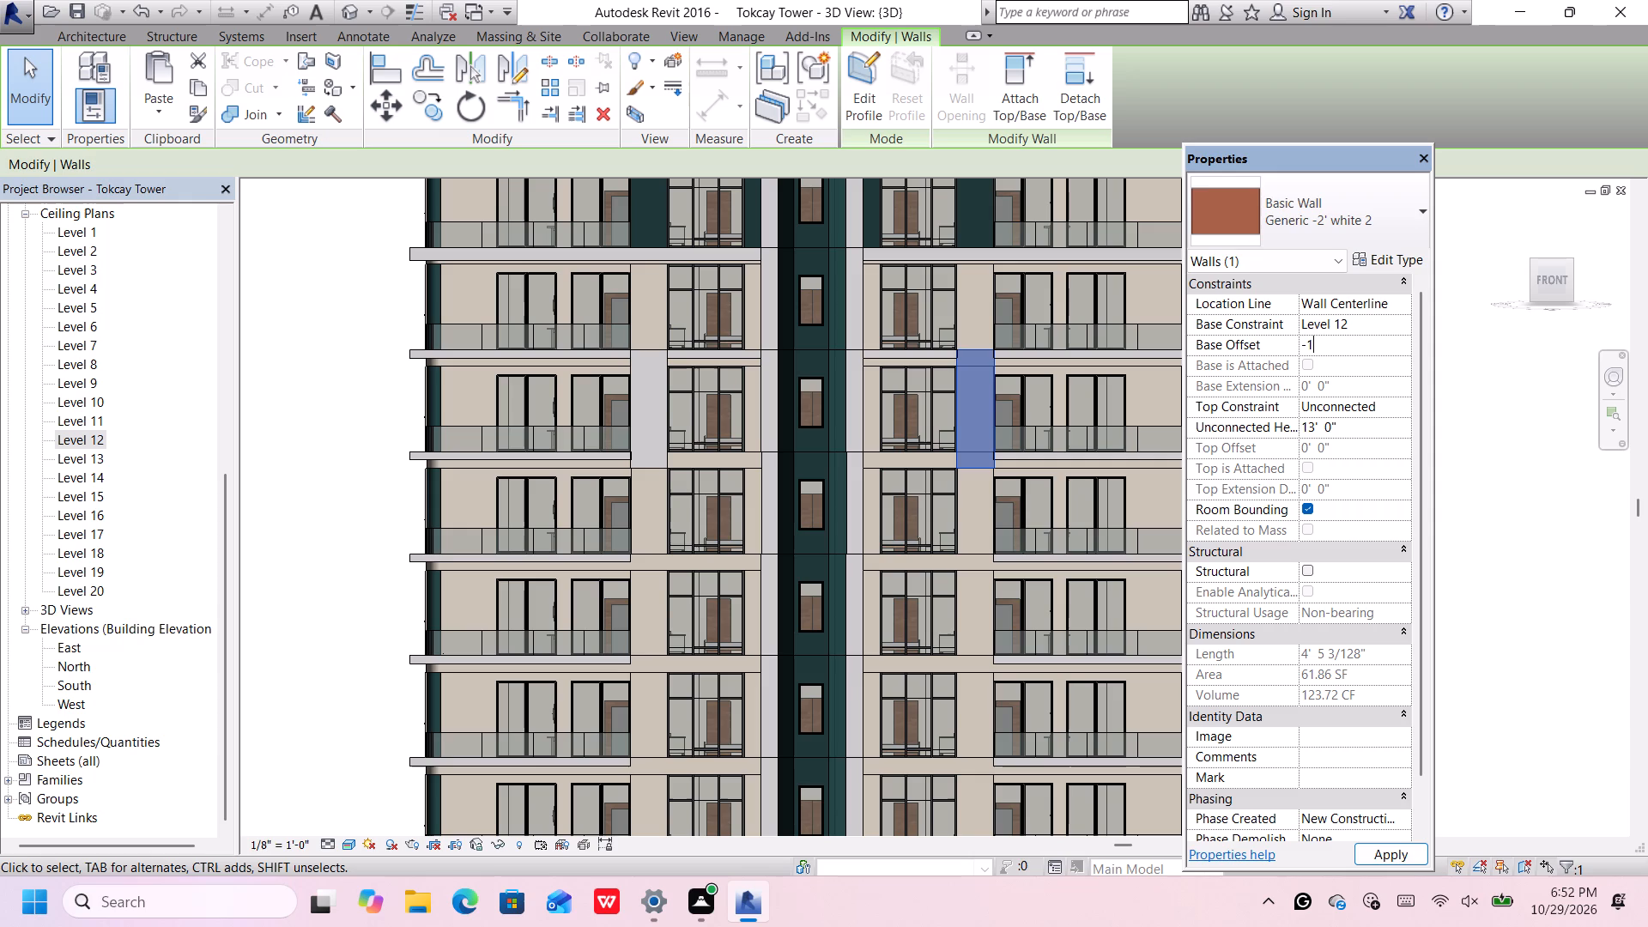
pyautogui.press('Return')
pyautogui.press('Return')
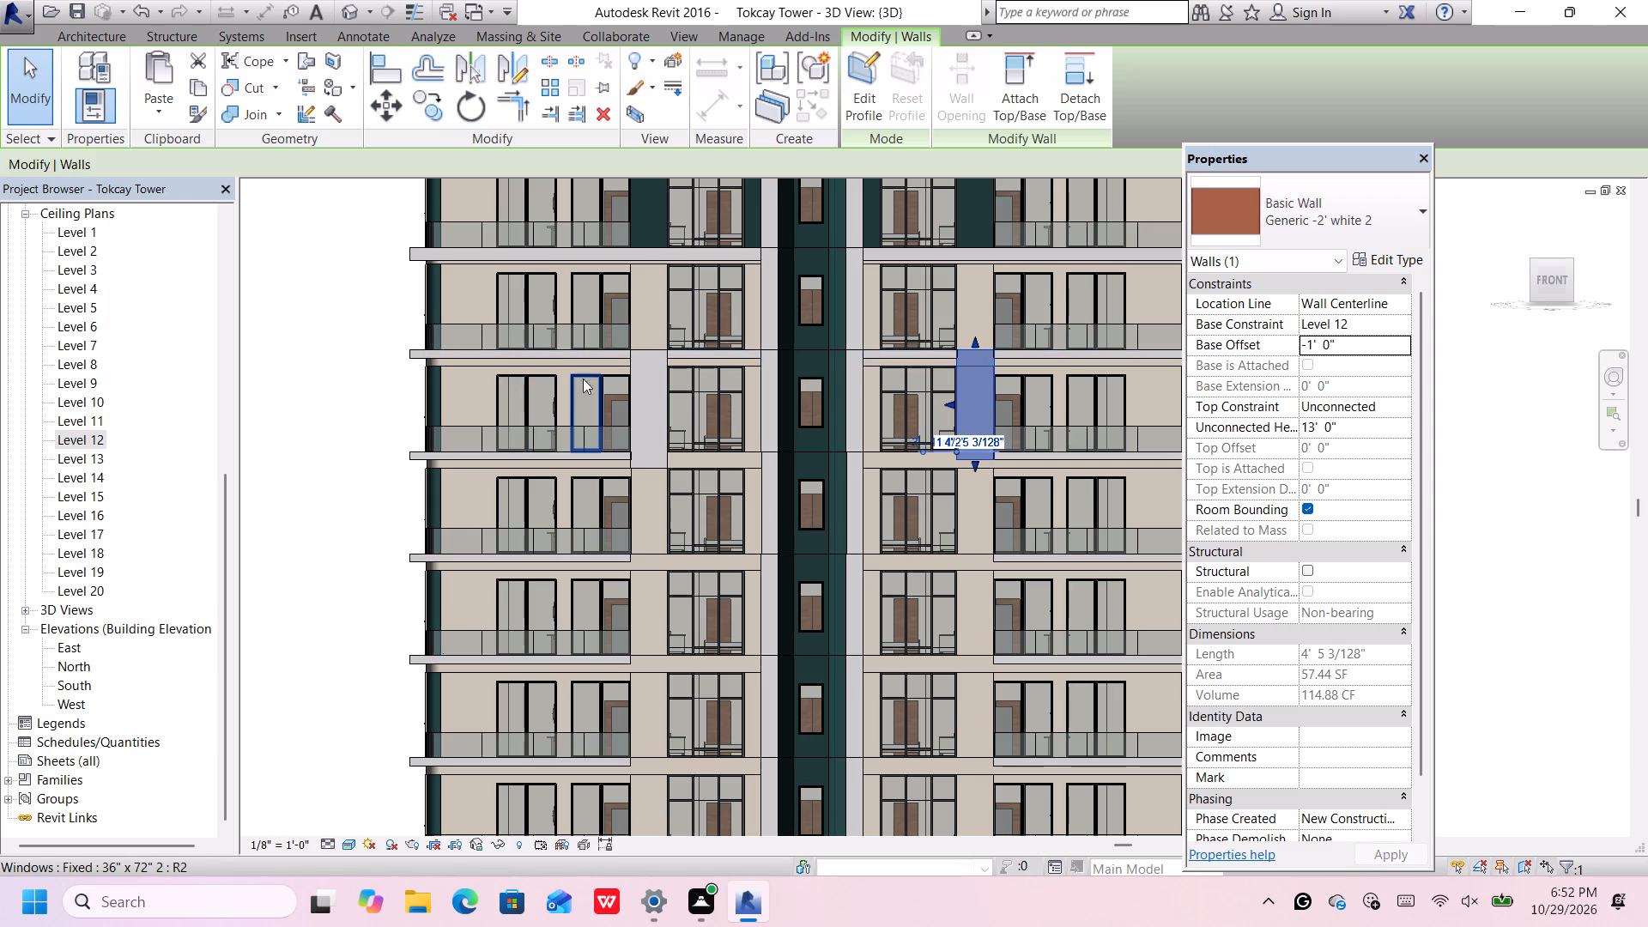
# Set the western 2'-thick white wall's unconnected height to 13' and its base offset to -1'.
pyautogui.click(660, 405)
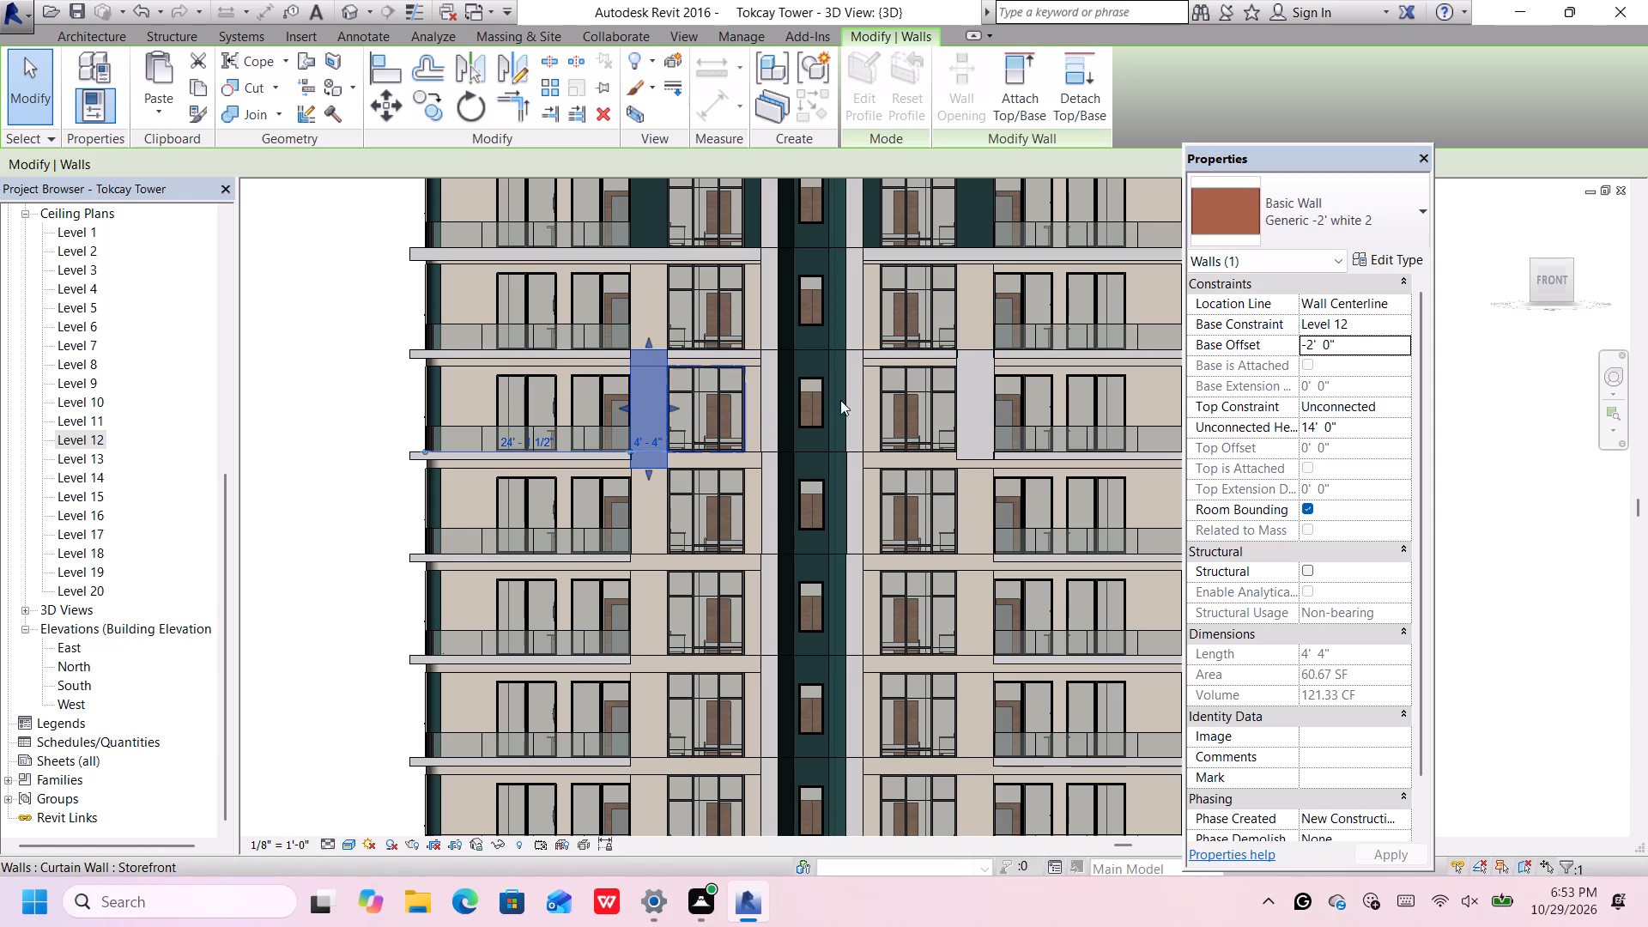
pyautogui.click(1357, 432)
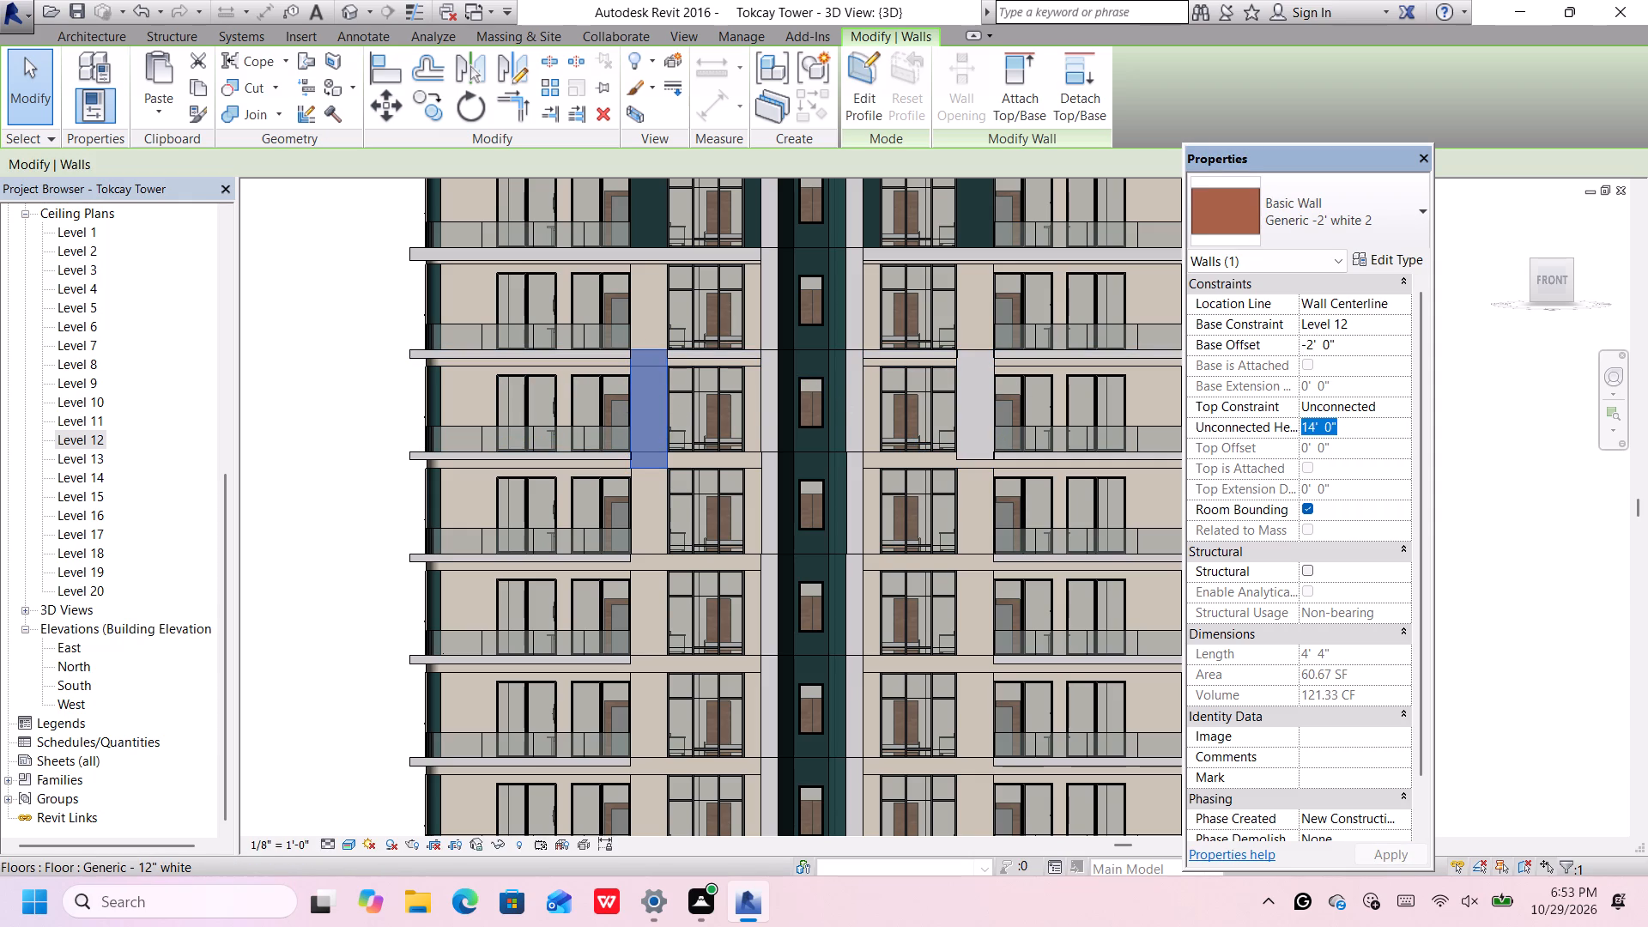
pyautogui.press('BackSpace')
pyautogui.press('1')
pyautogui.write("3'")
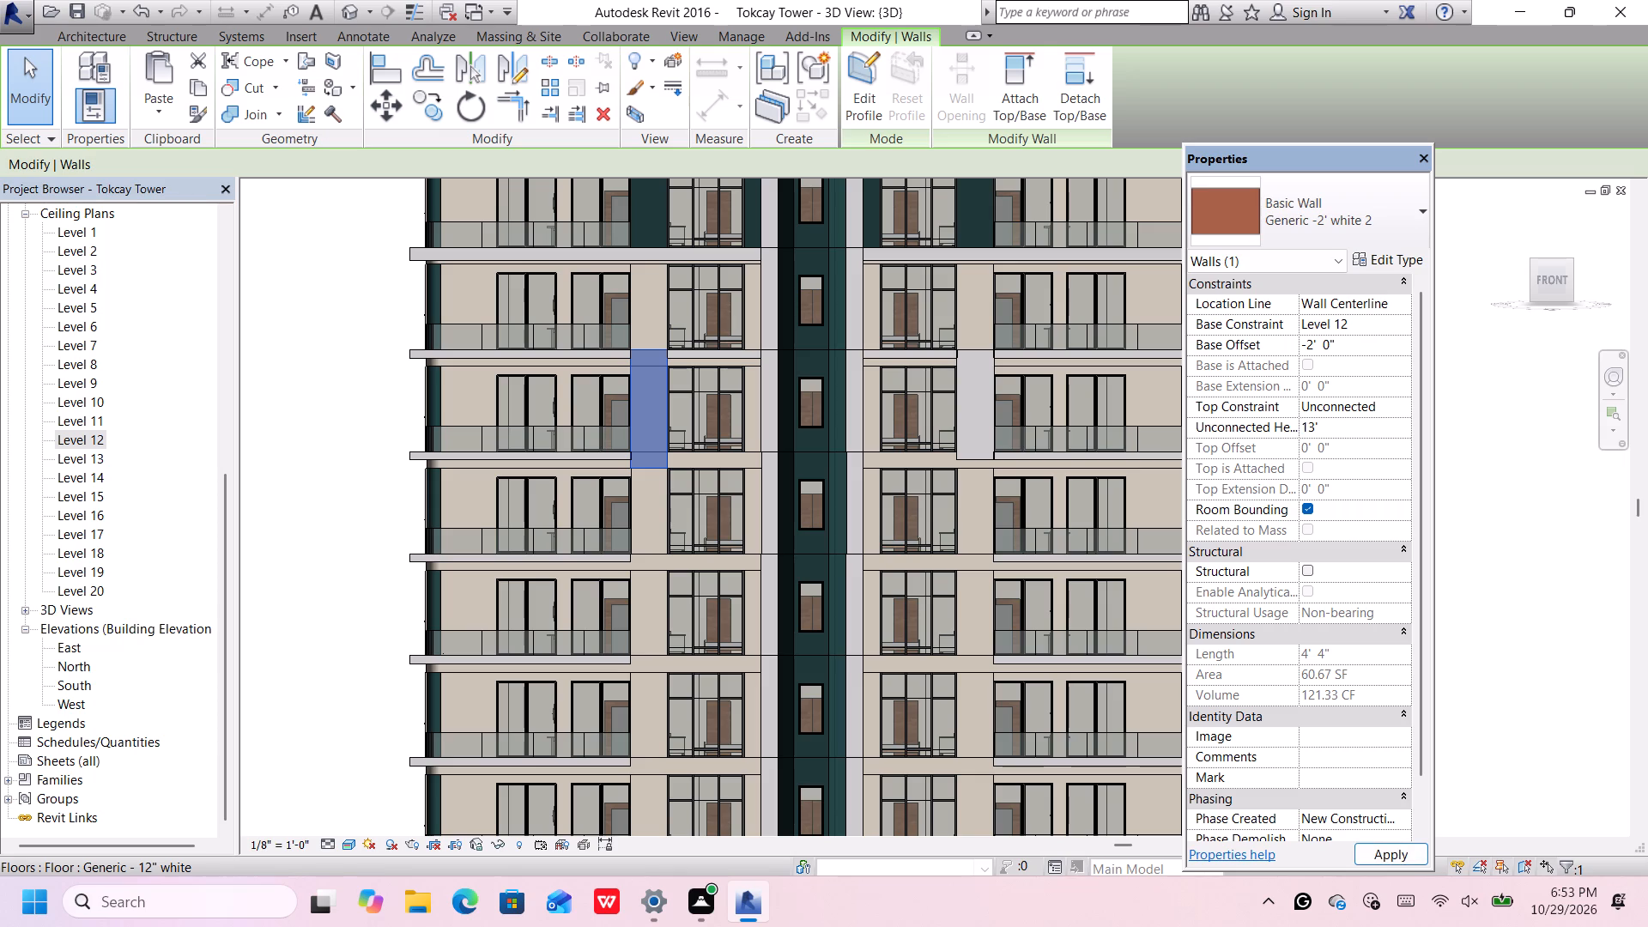
pyautogui.click(1382, 337)
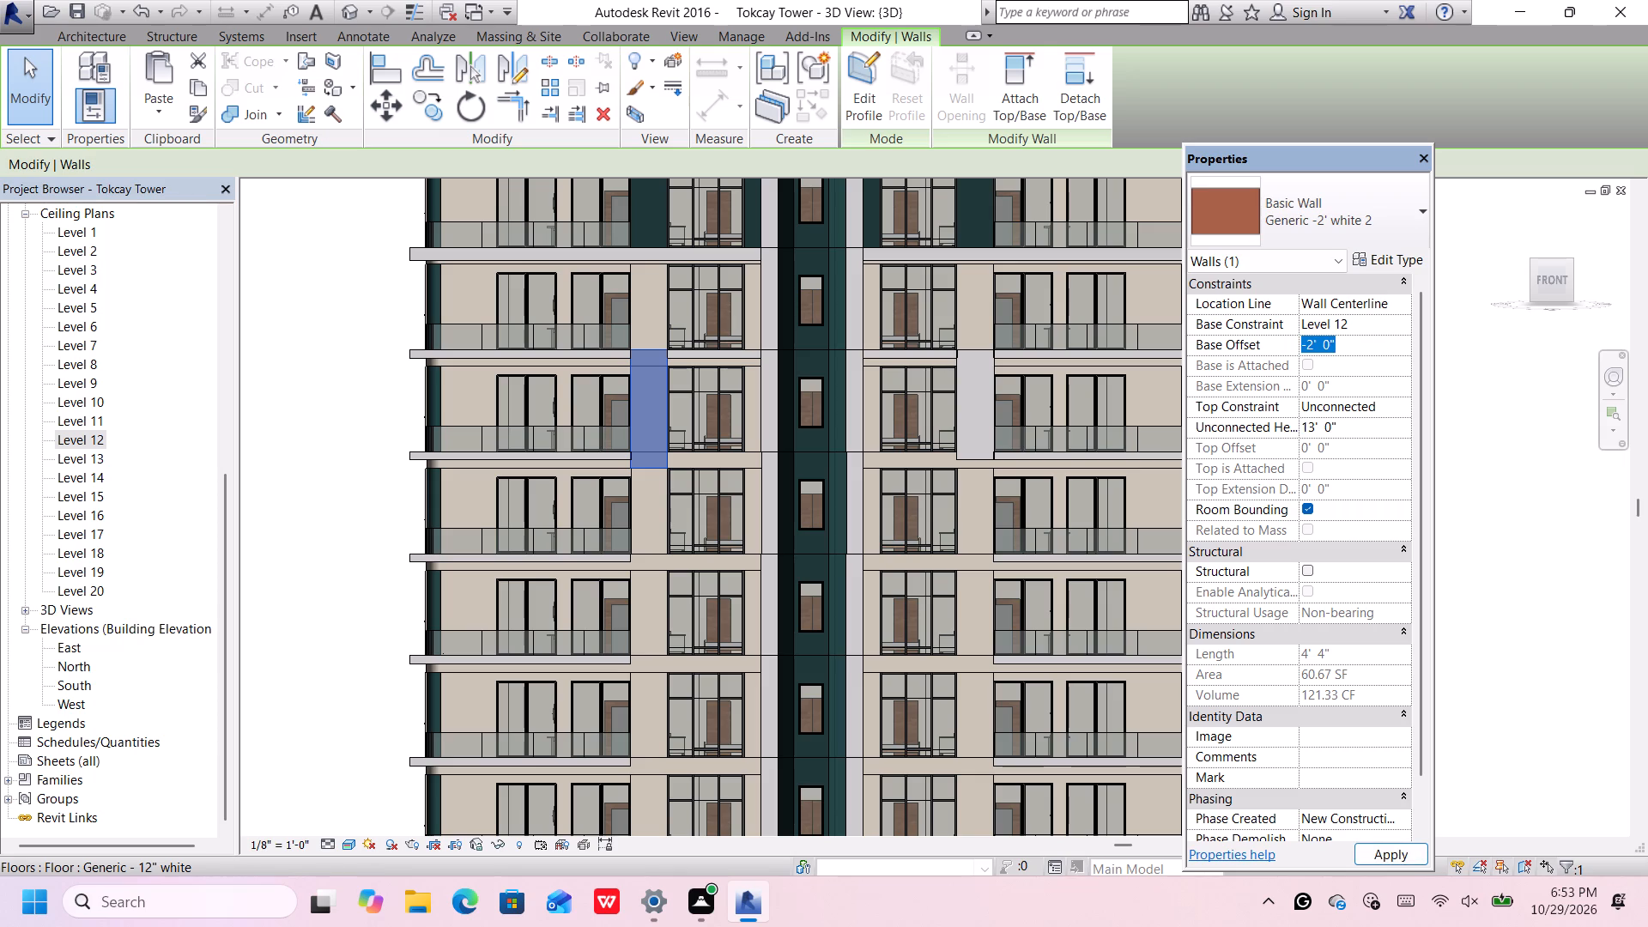
pyautogui.press('BackSpace')
pyautogui.write("-1'")
pyautogui.press('Return')
pyautogui.press('Return')
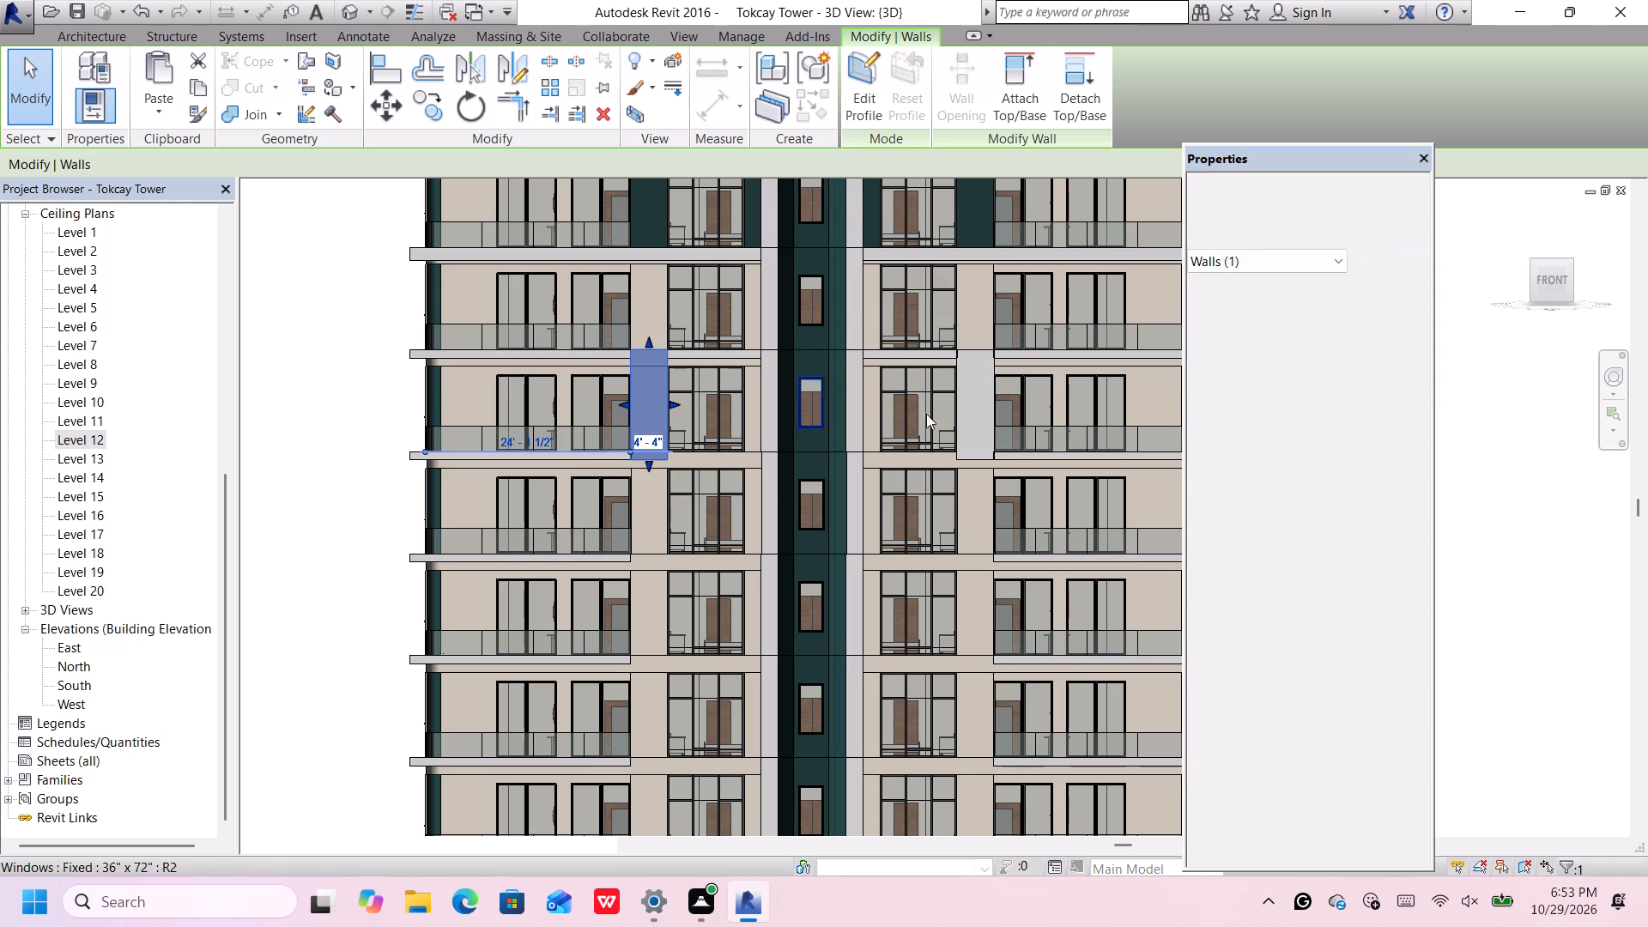
# Set the length of the eastern 2'-thick white wall to 4'-4".
pyautogui.scroll(9, 1006, 387)
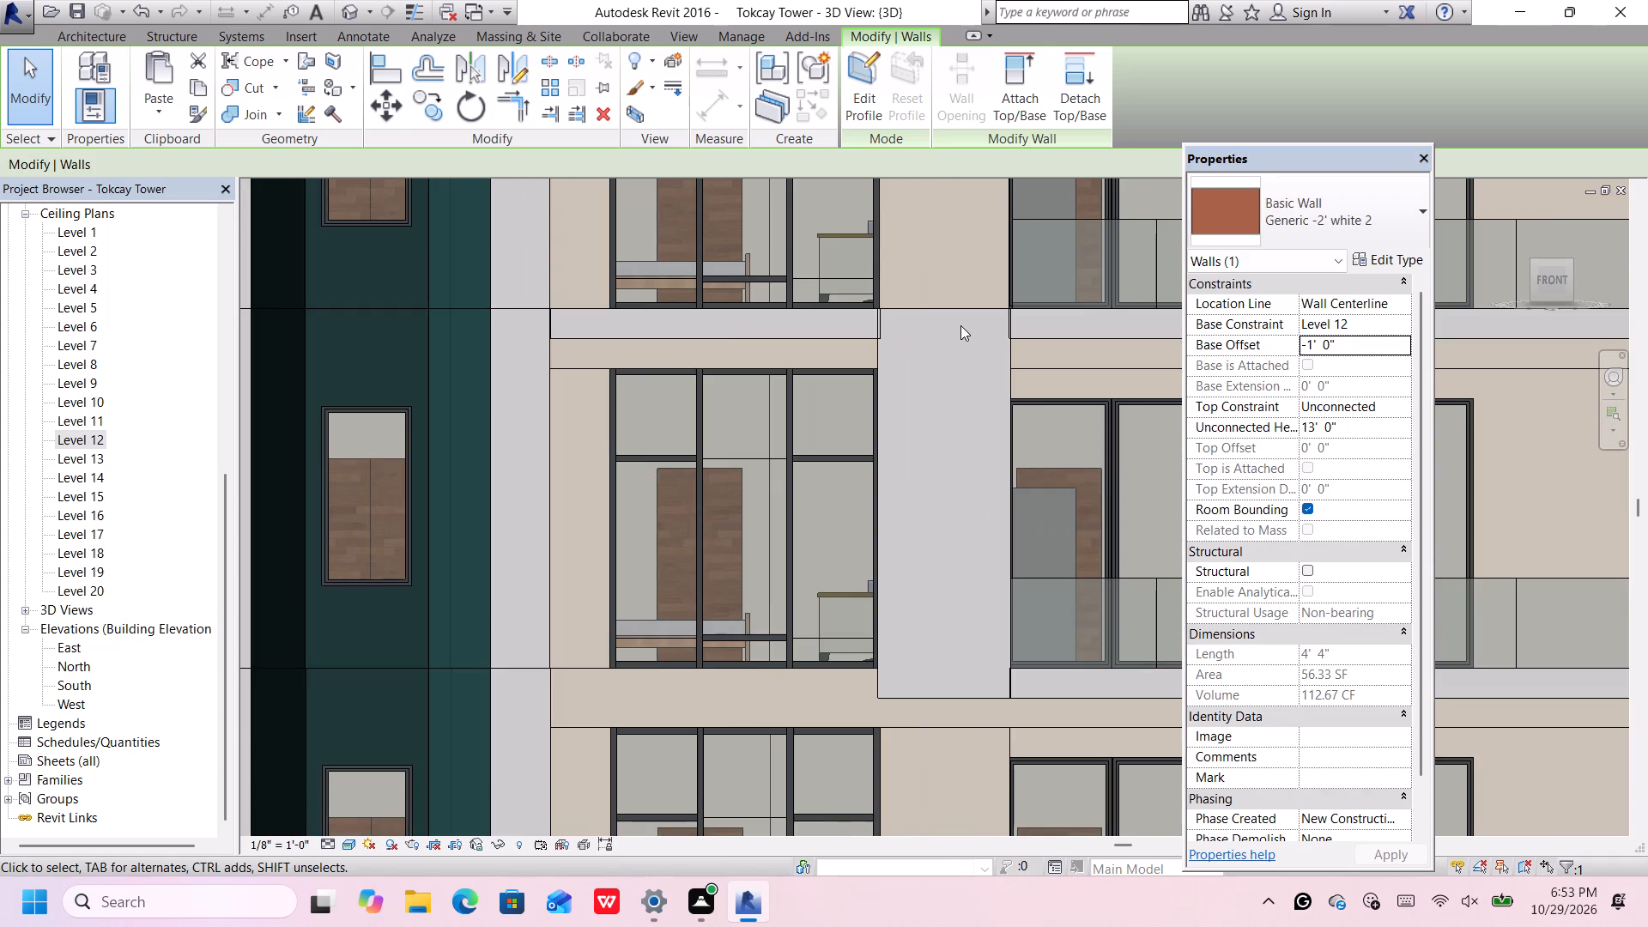
pyautogui.scroll(2, 960, 324)
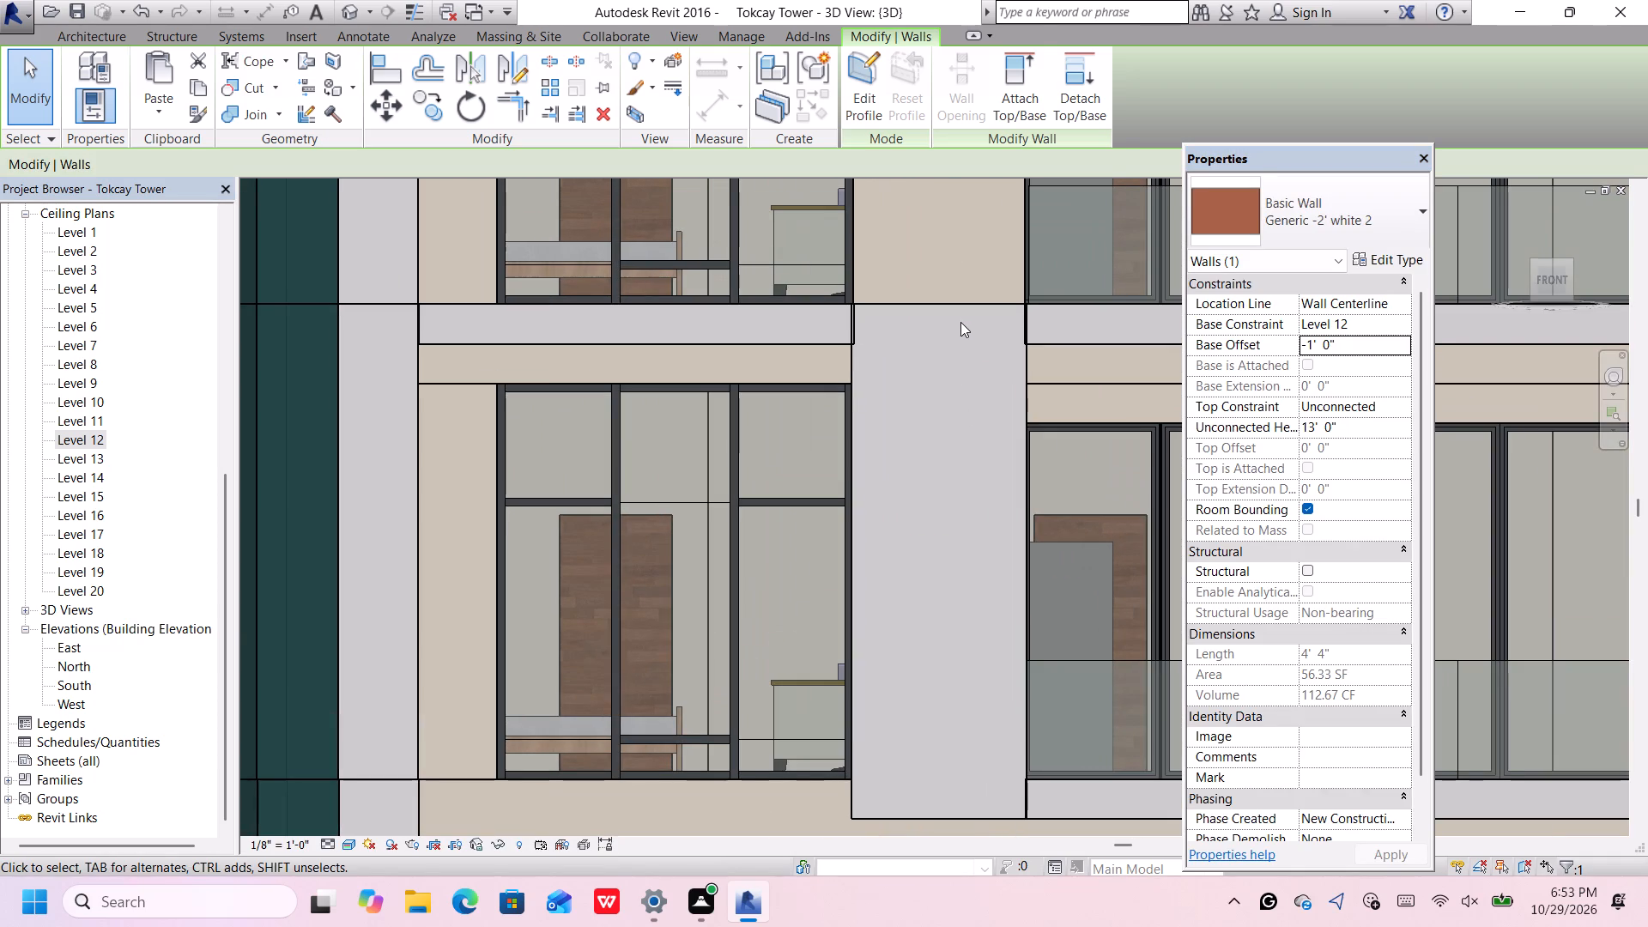
pyautogui.click(850, 351)
pyautogui.click(946, 772)
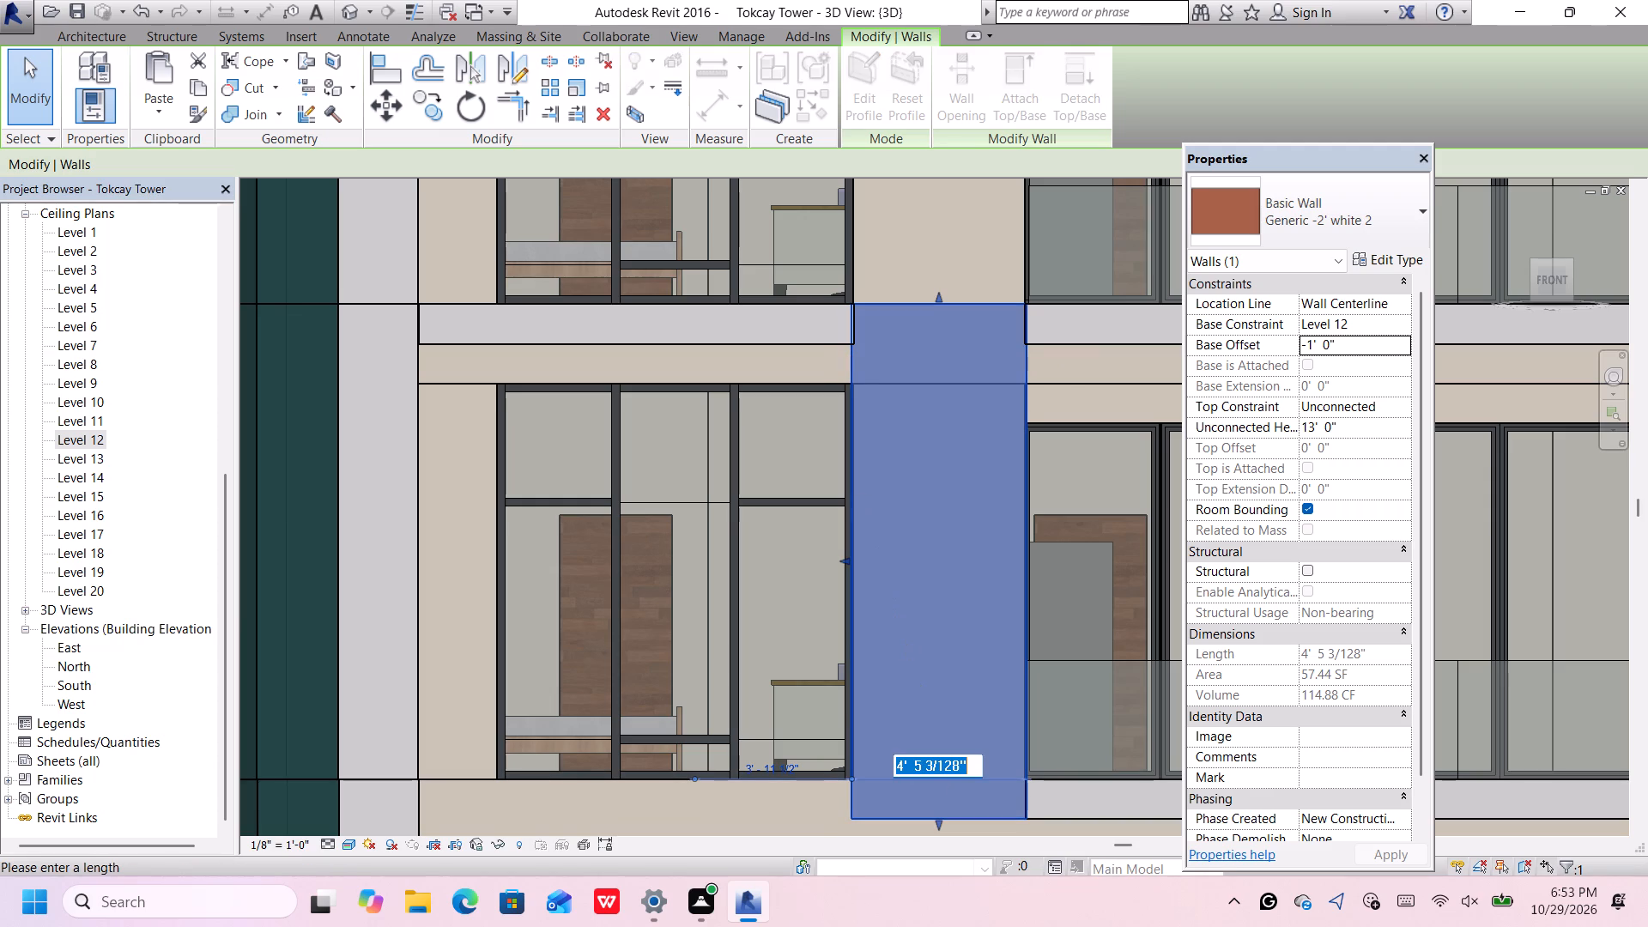
pyautogui.write("4.4'")
pyautogui.press('Return')
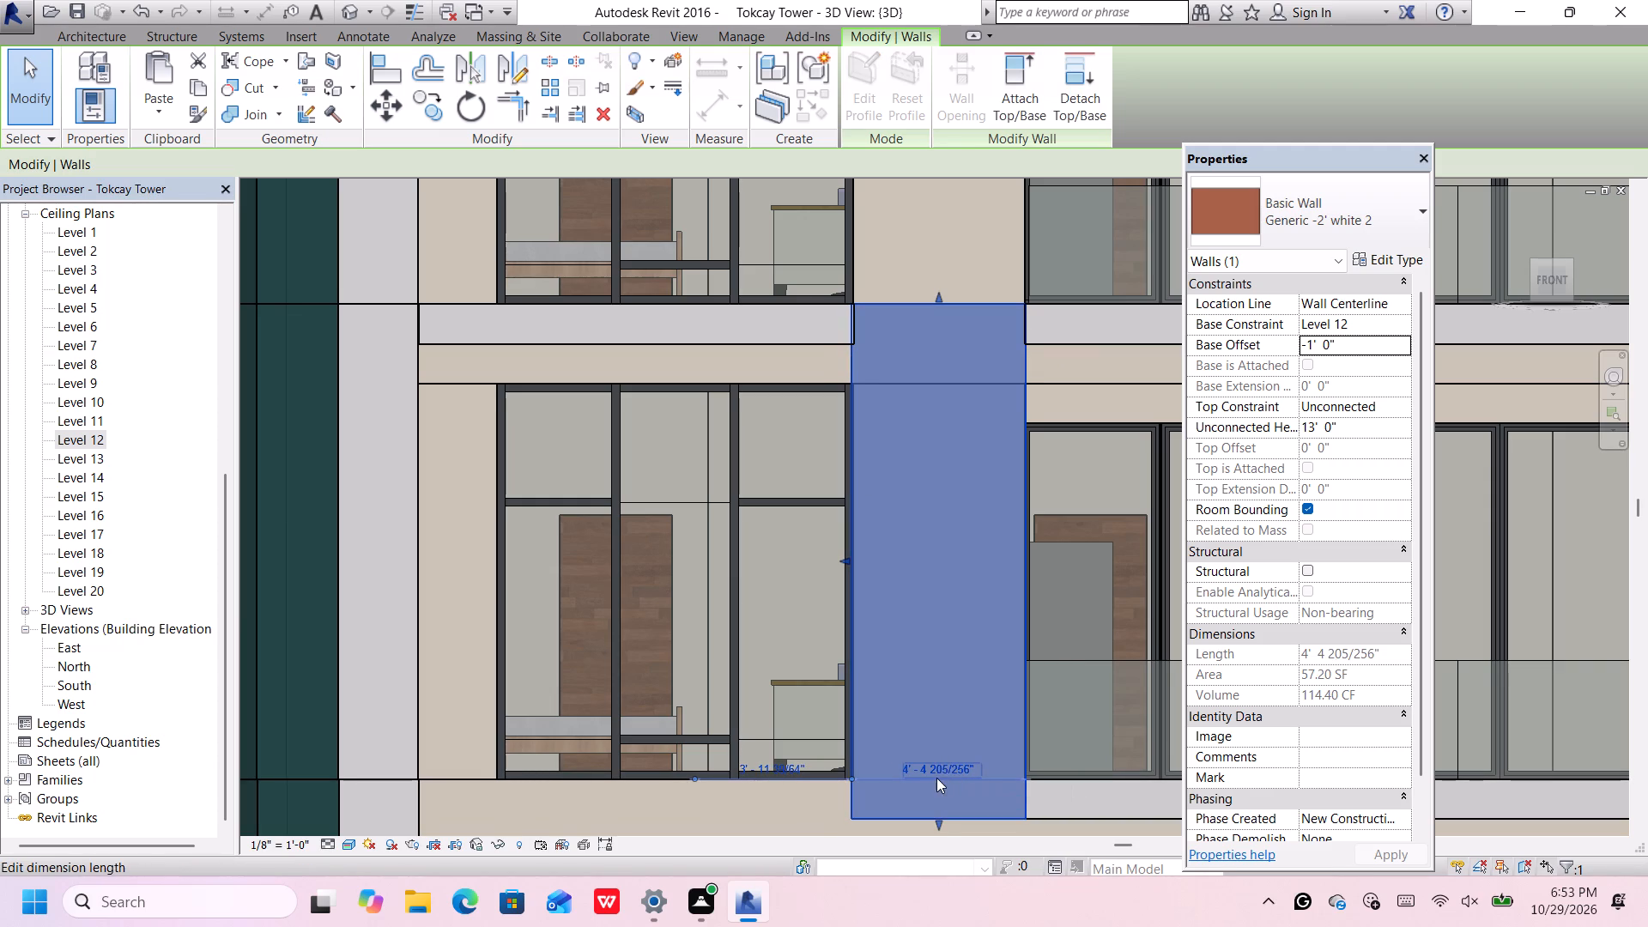
pyautogui.click(937, 772)
pyautogui.write("4'")
pyautogui.write('4"')
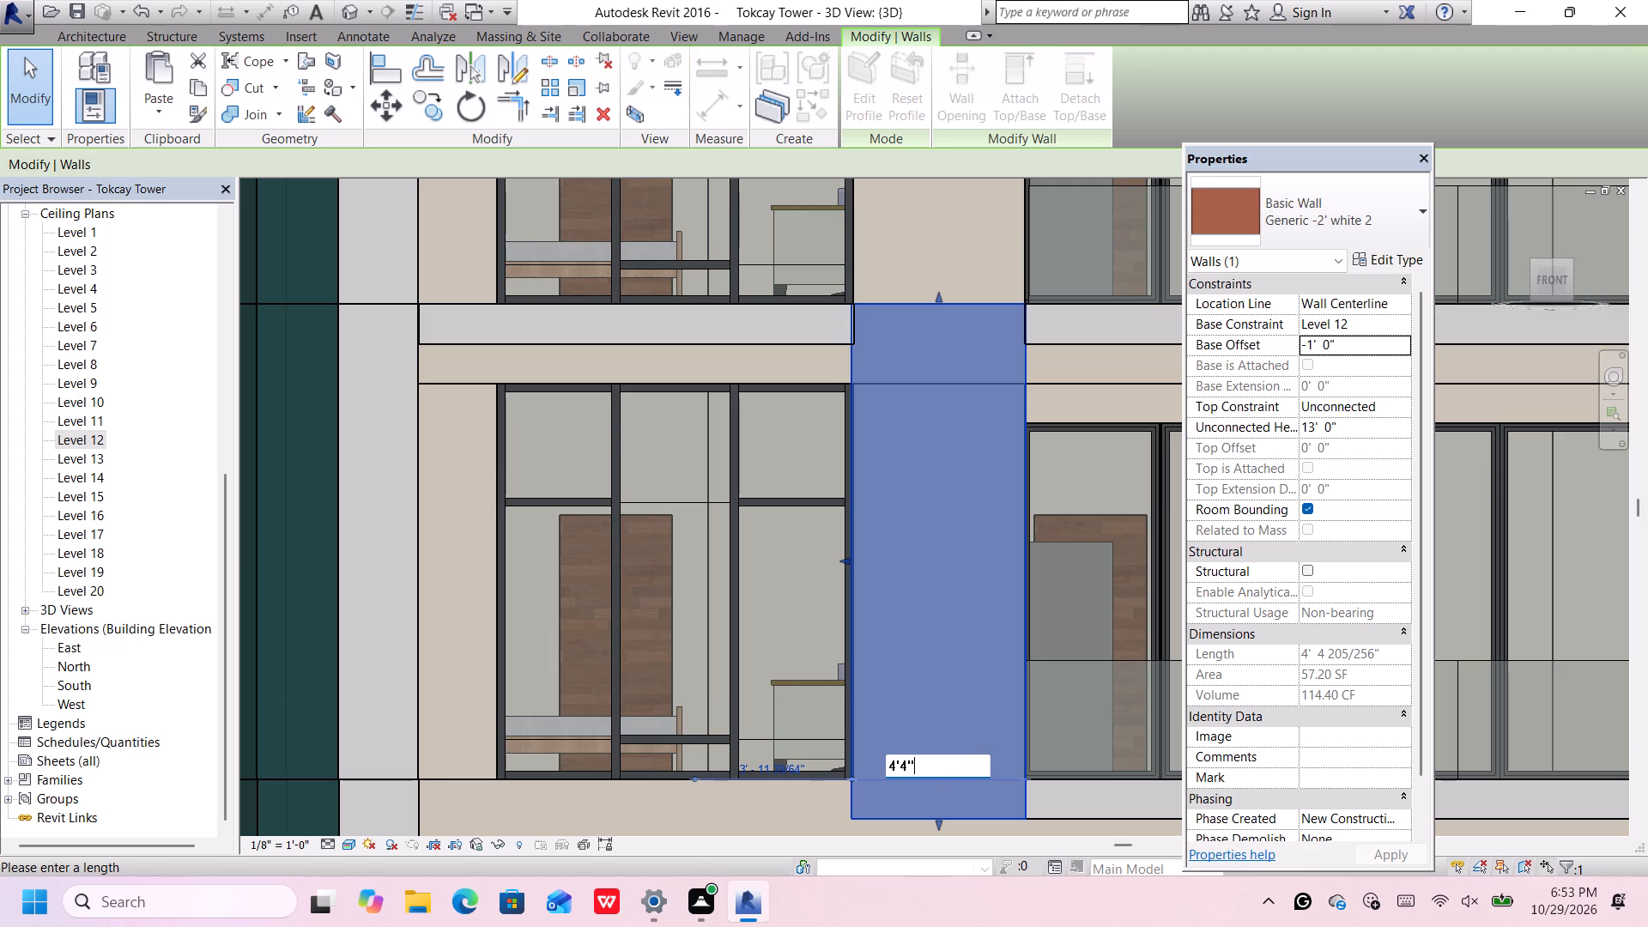
pyautogui.press('Return')
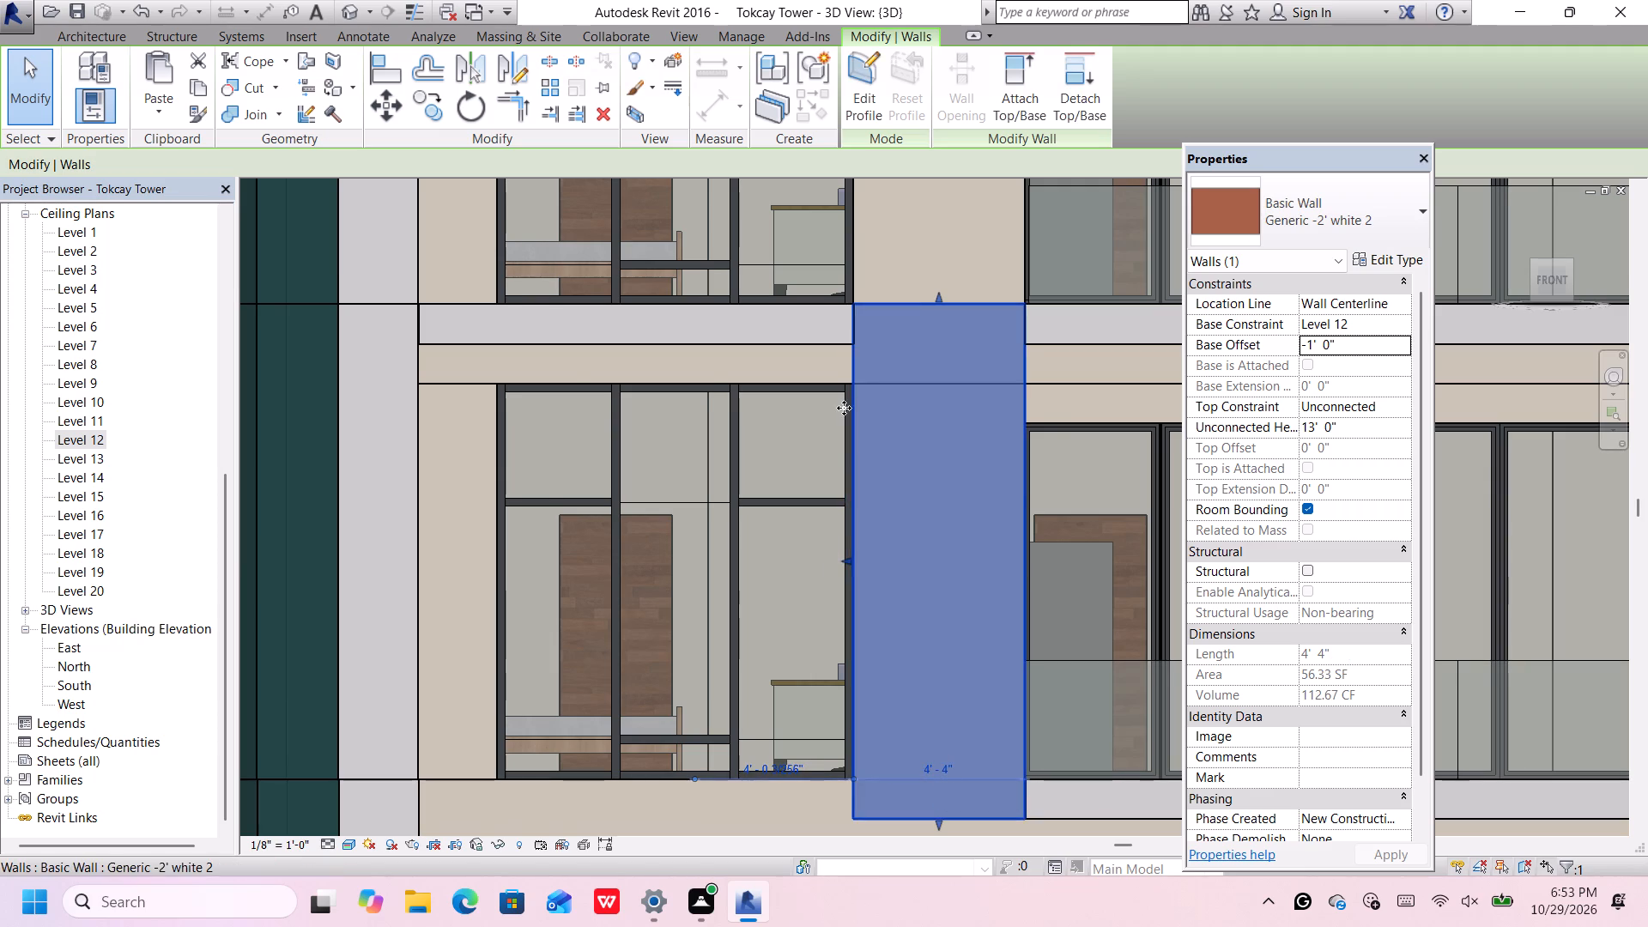
# Open the elevation profile of the selected 4'-4" long white wall at Level 12 for editing.
pyautogui.scroll(1, 844, 408)
pyautogui.scroll(6, 858, 324)
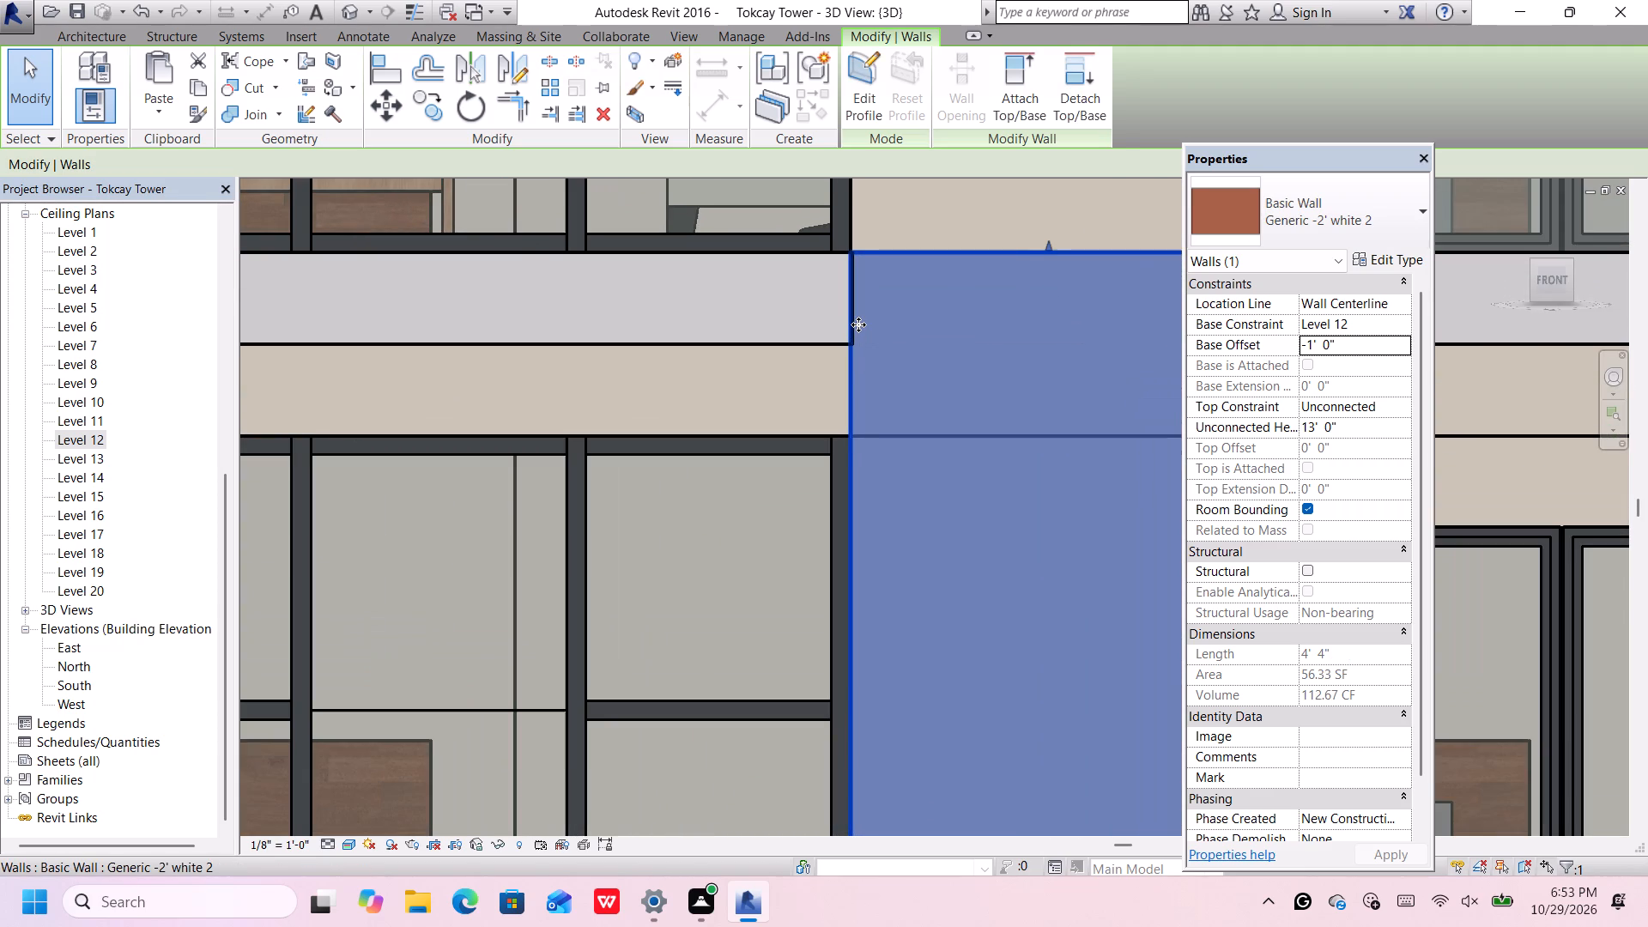
pyautogui.scroll(-6, 858, 323)
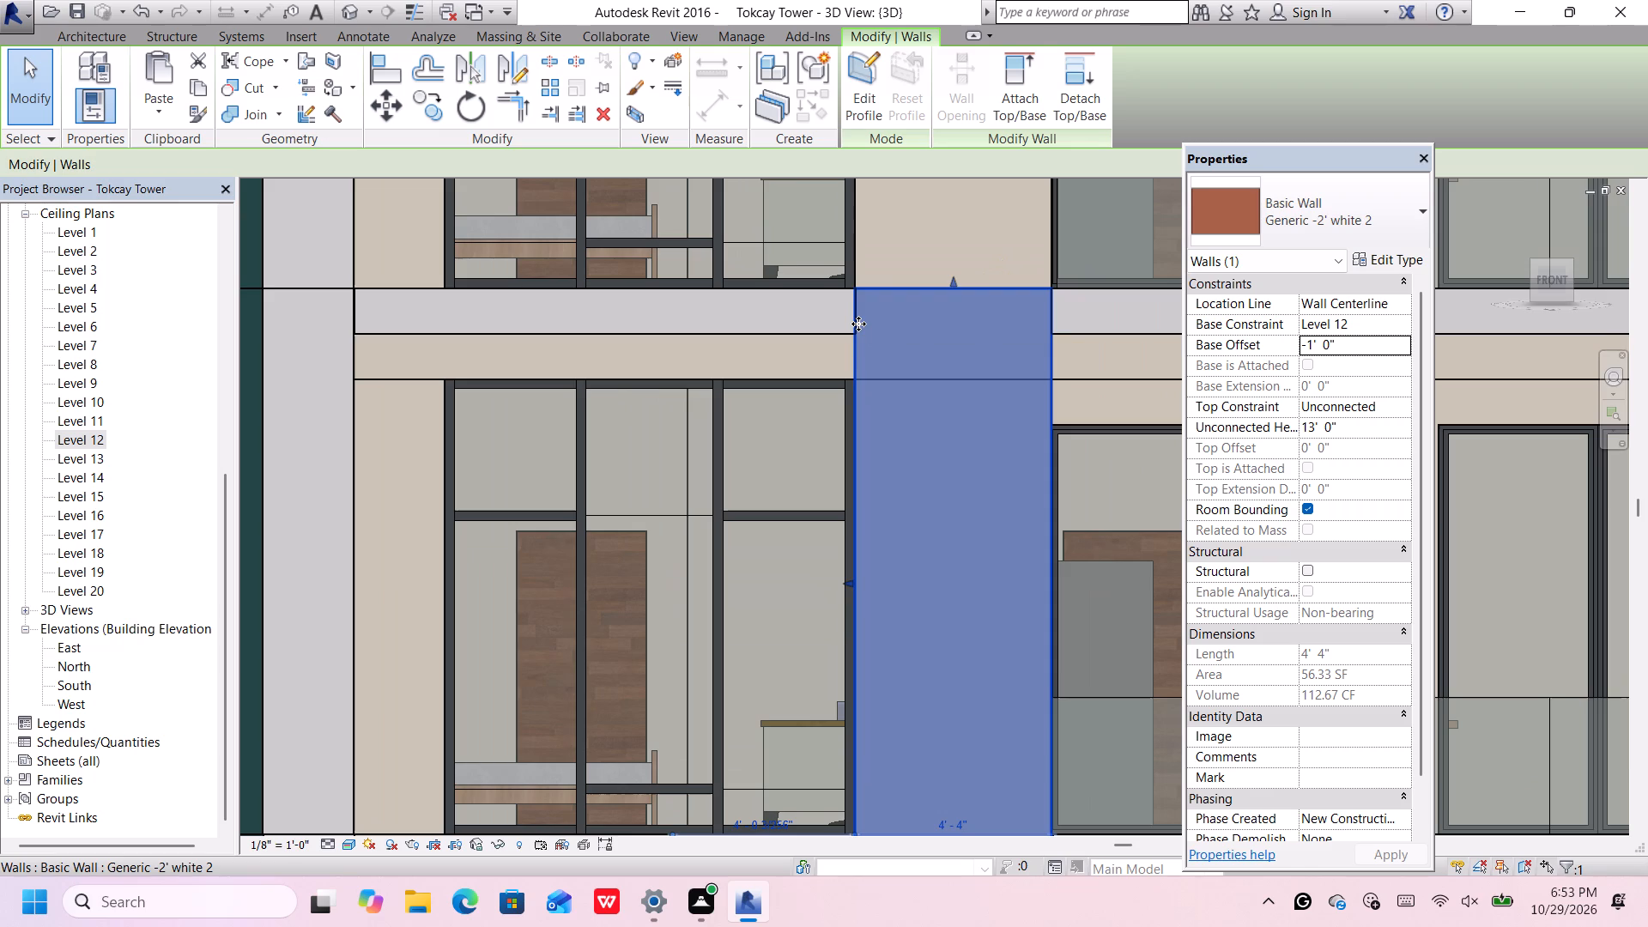
pyautogui.click(853, 74)
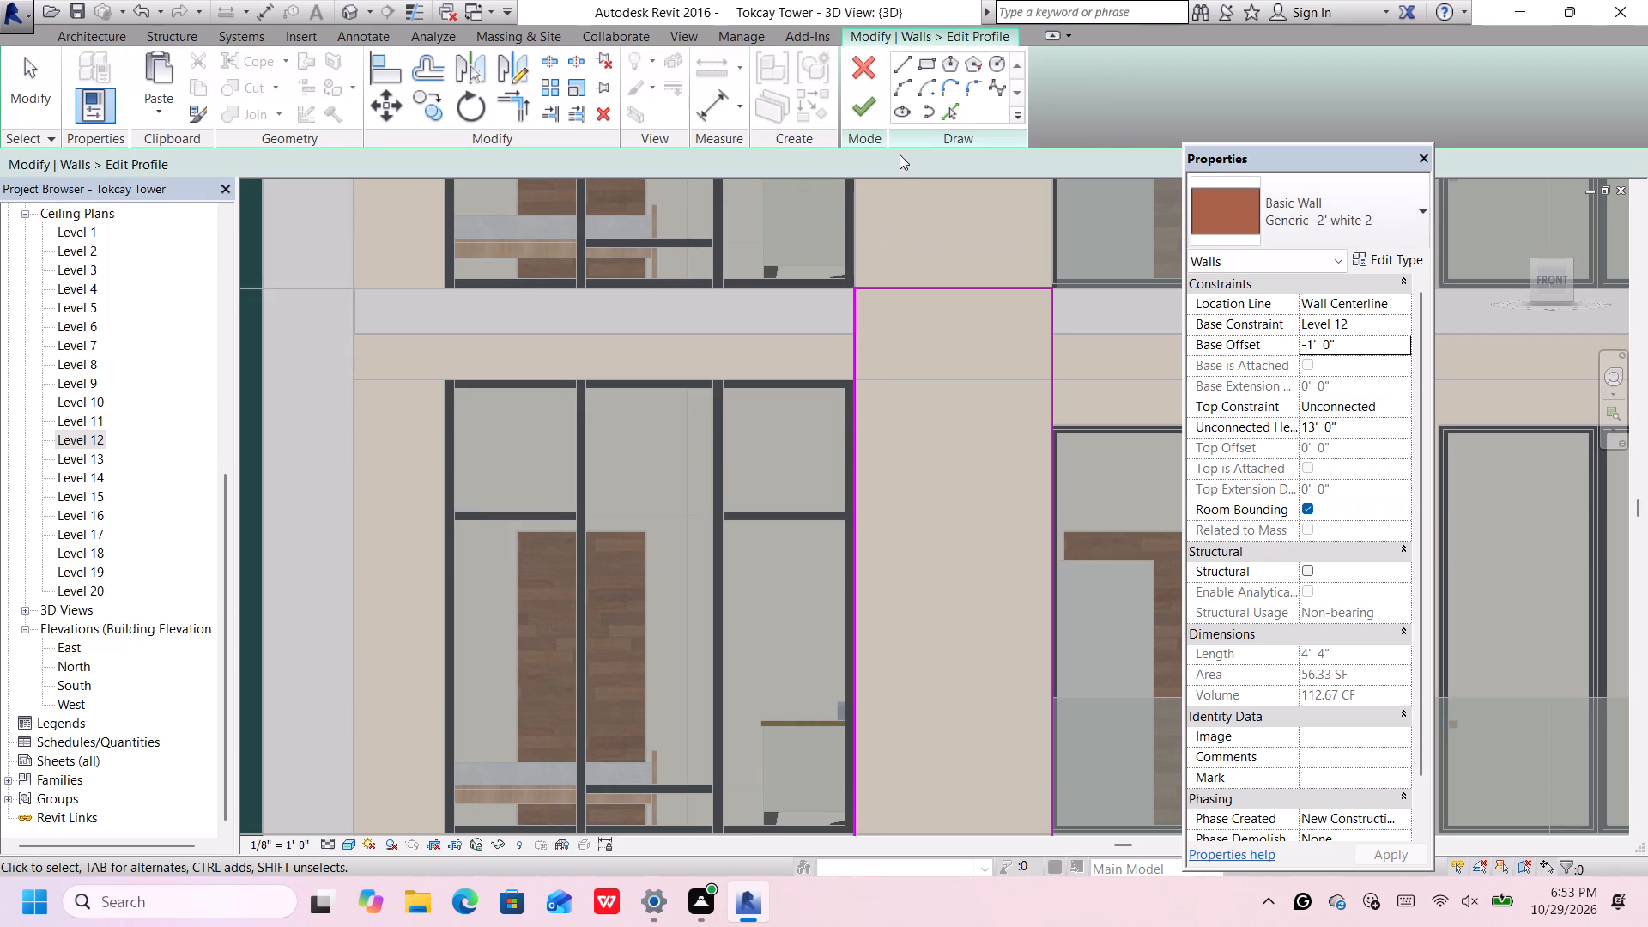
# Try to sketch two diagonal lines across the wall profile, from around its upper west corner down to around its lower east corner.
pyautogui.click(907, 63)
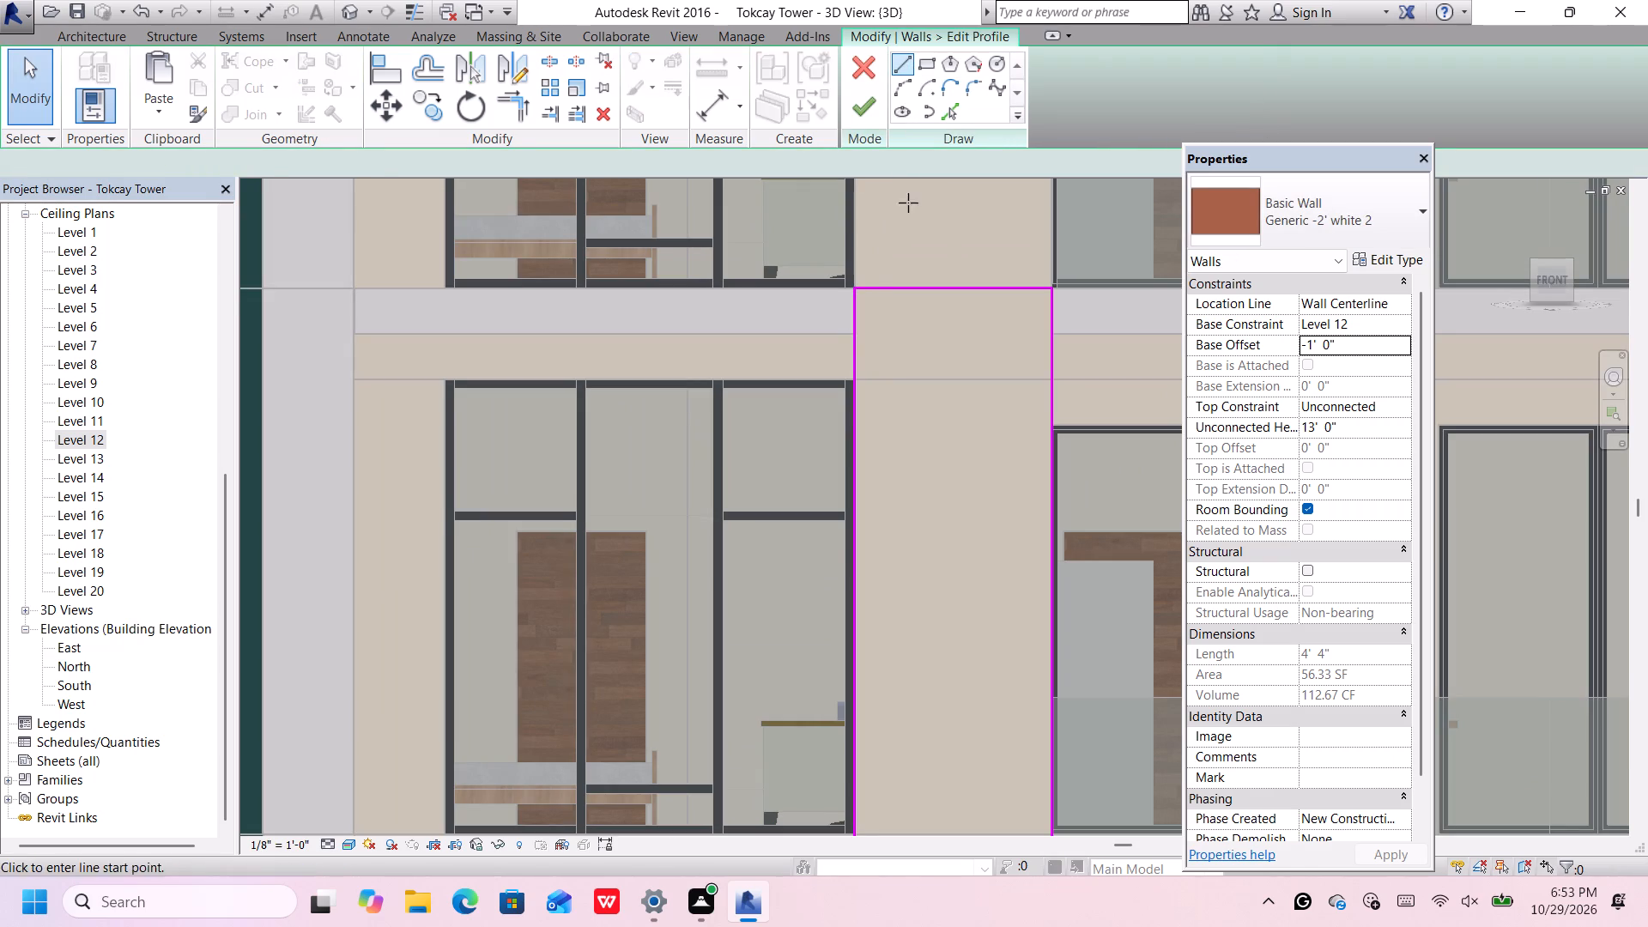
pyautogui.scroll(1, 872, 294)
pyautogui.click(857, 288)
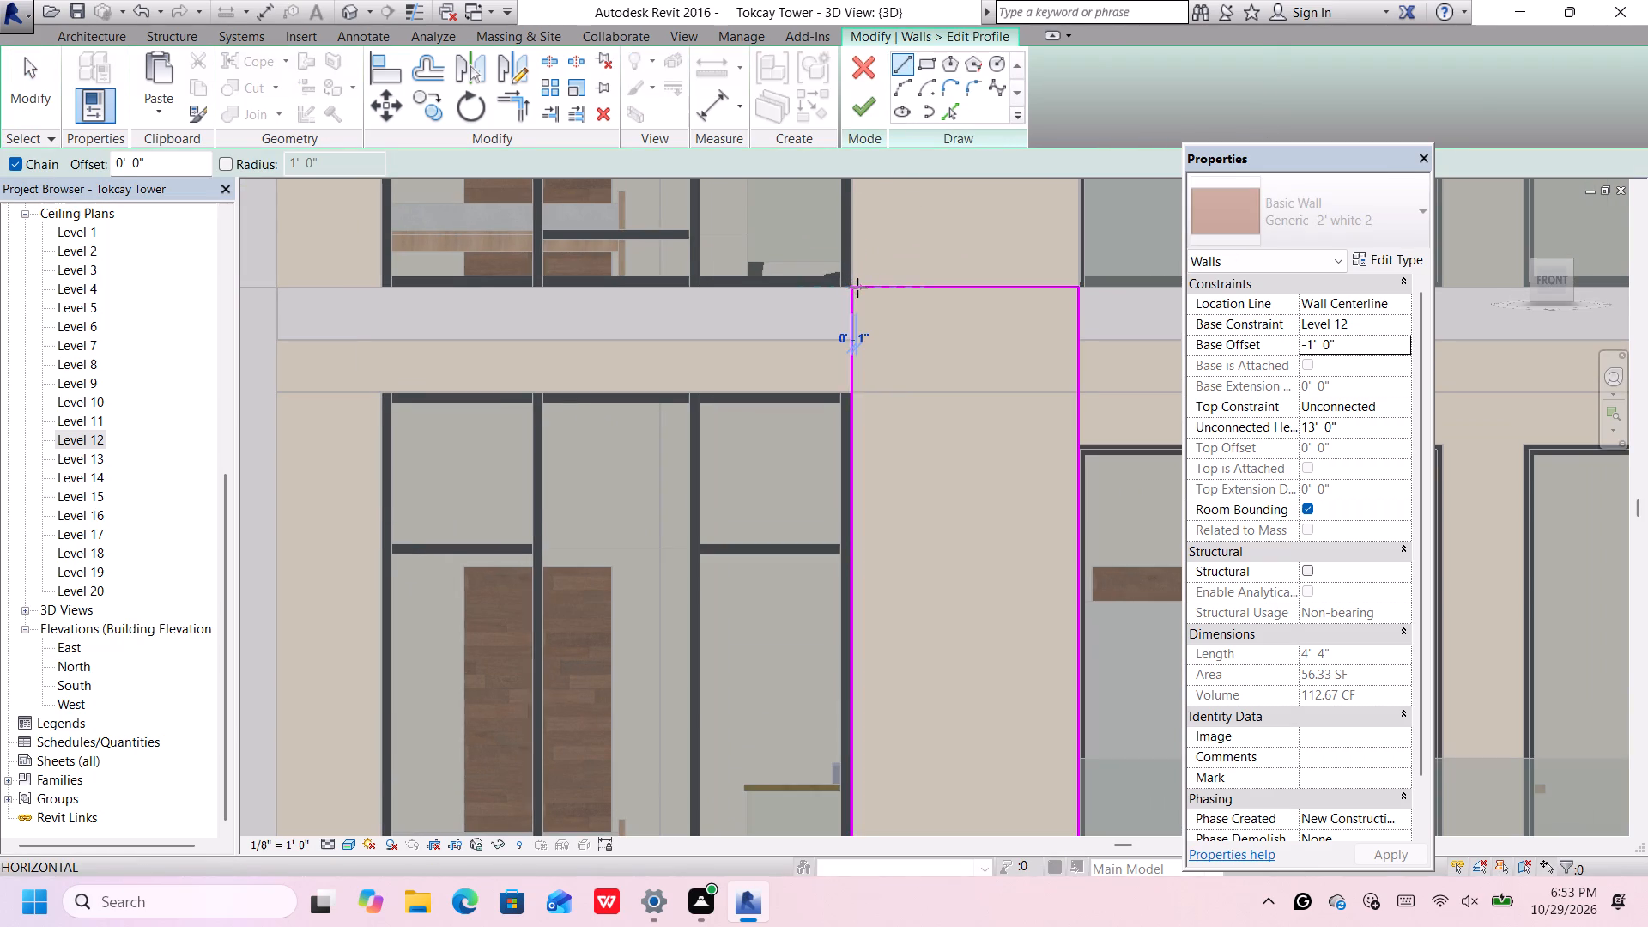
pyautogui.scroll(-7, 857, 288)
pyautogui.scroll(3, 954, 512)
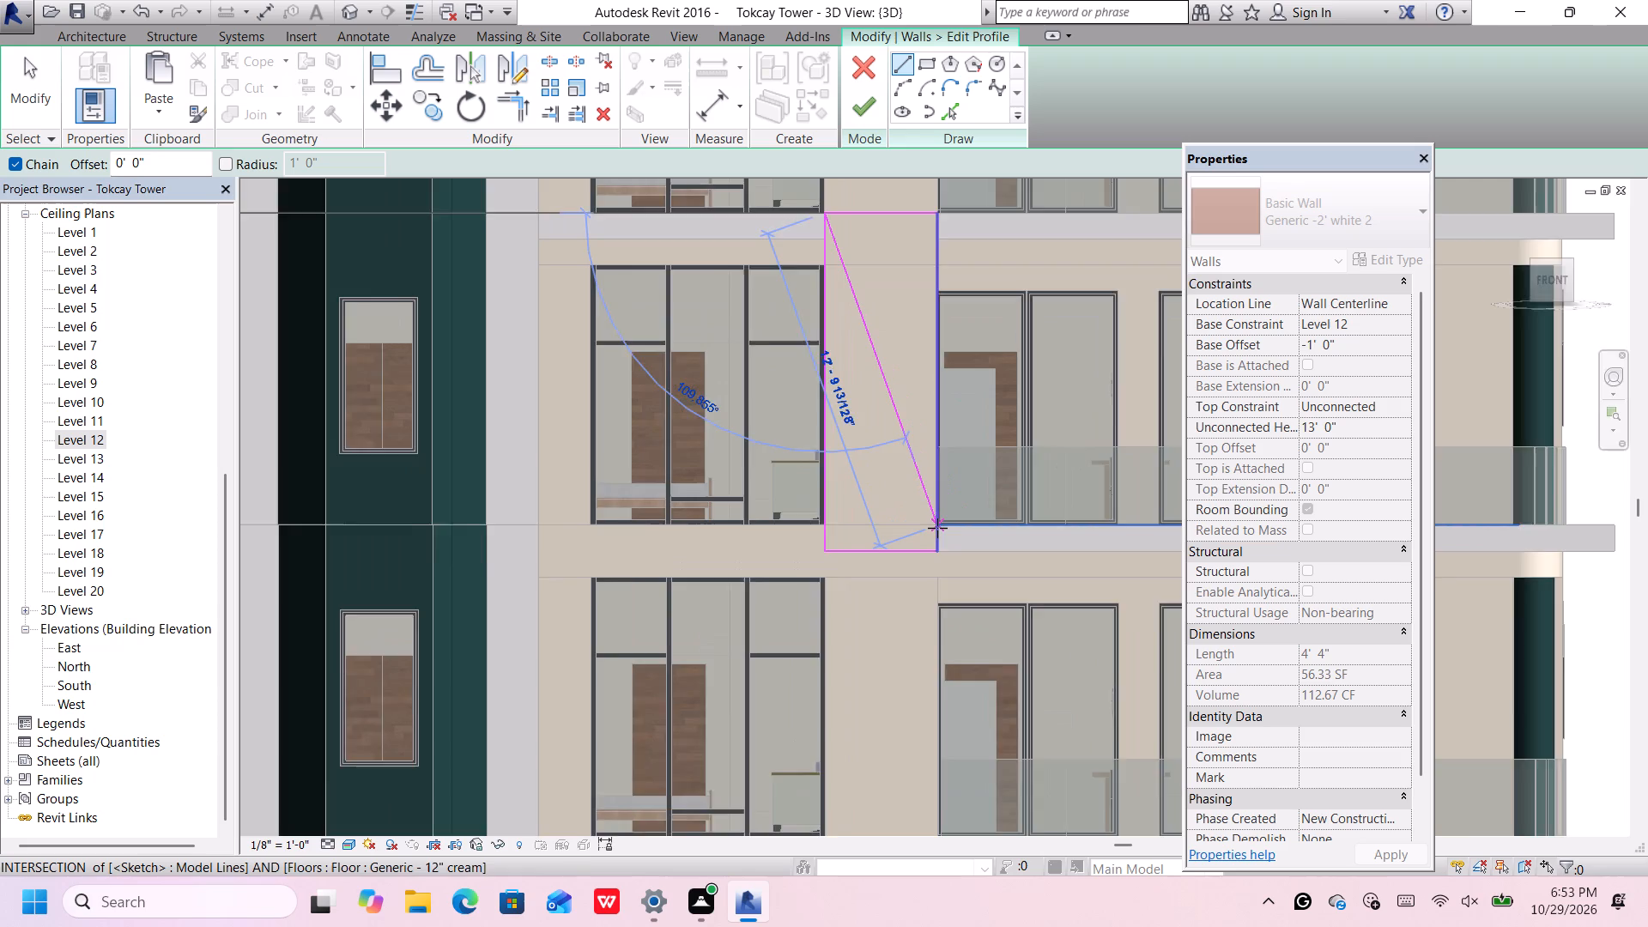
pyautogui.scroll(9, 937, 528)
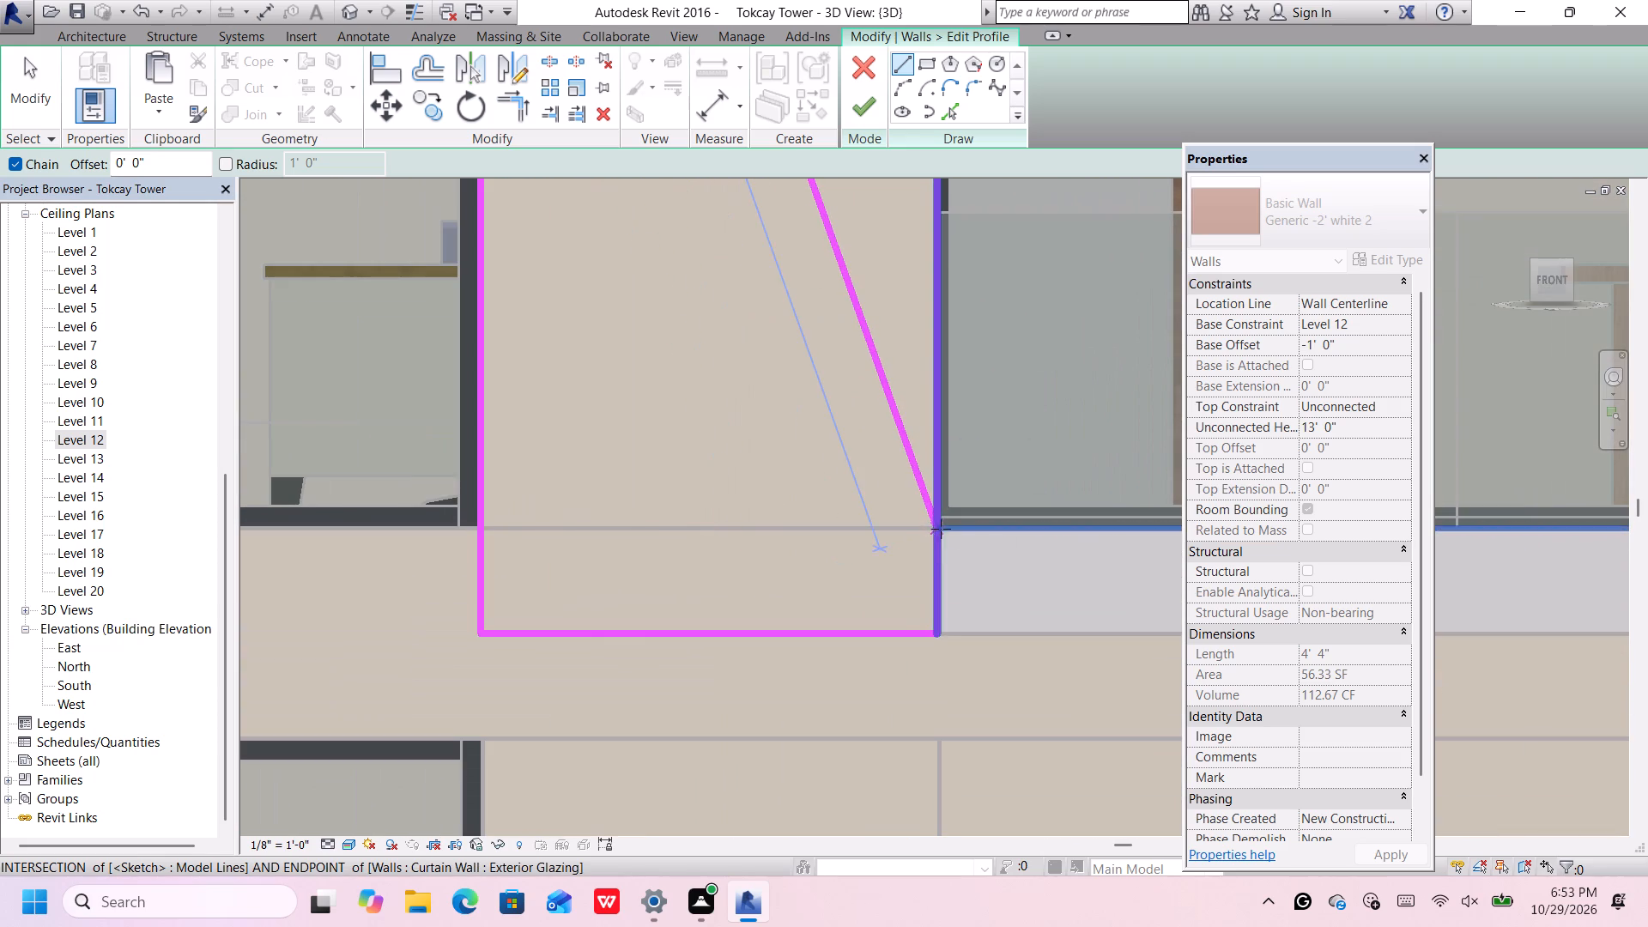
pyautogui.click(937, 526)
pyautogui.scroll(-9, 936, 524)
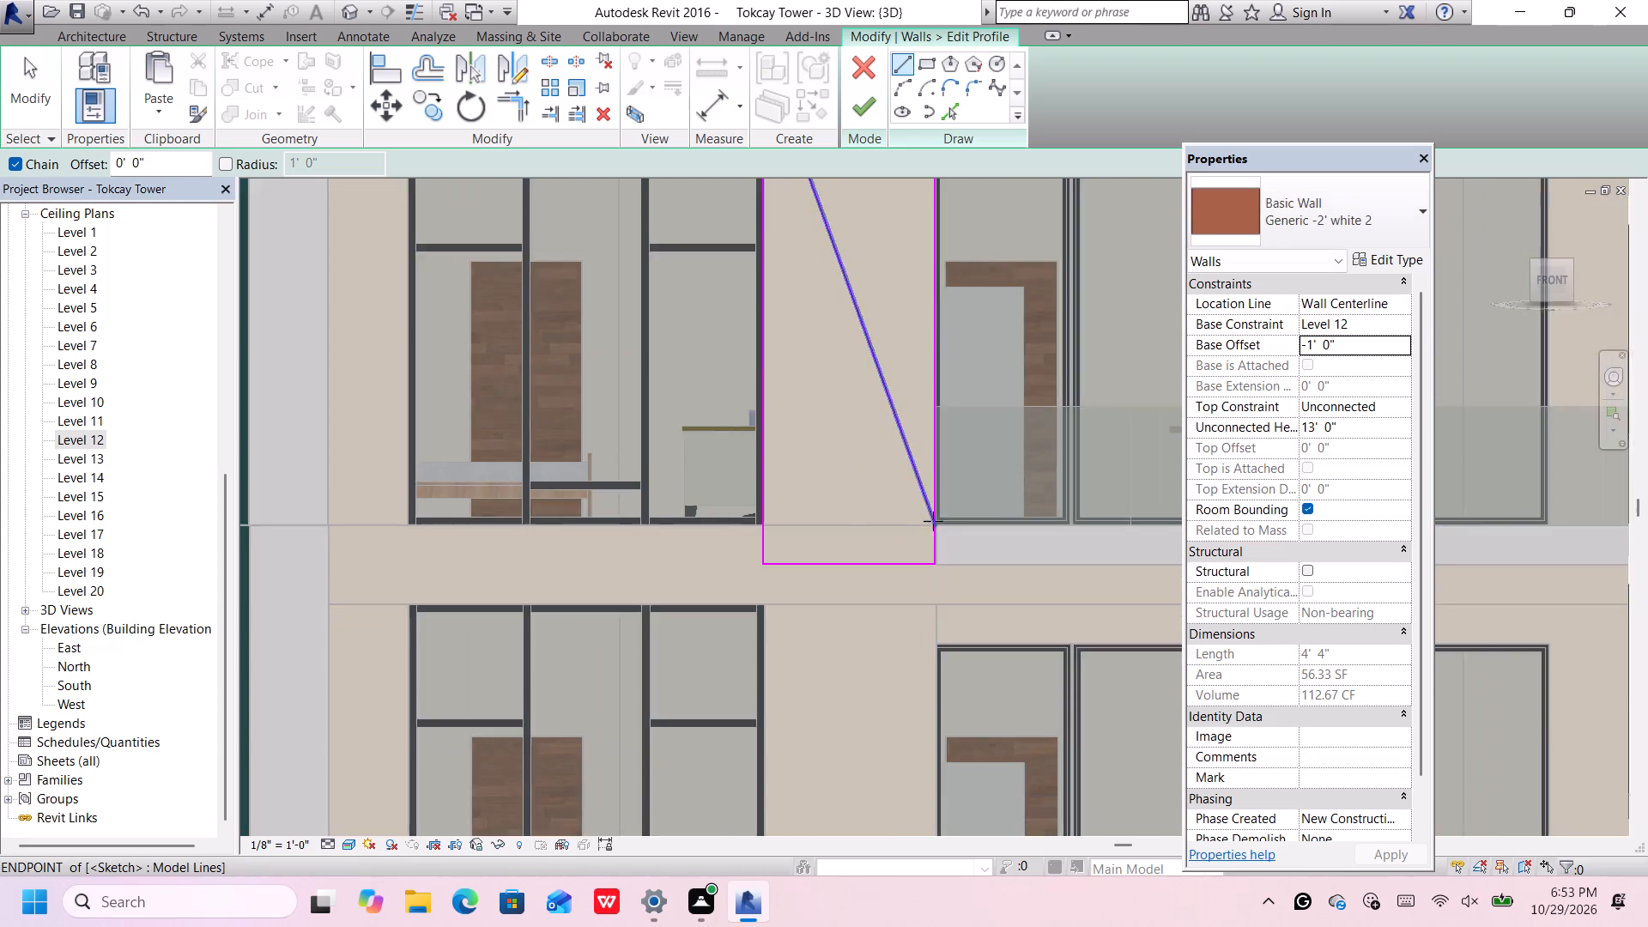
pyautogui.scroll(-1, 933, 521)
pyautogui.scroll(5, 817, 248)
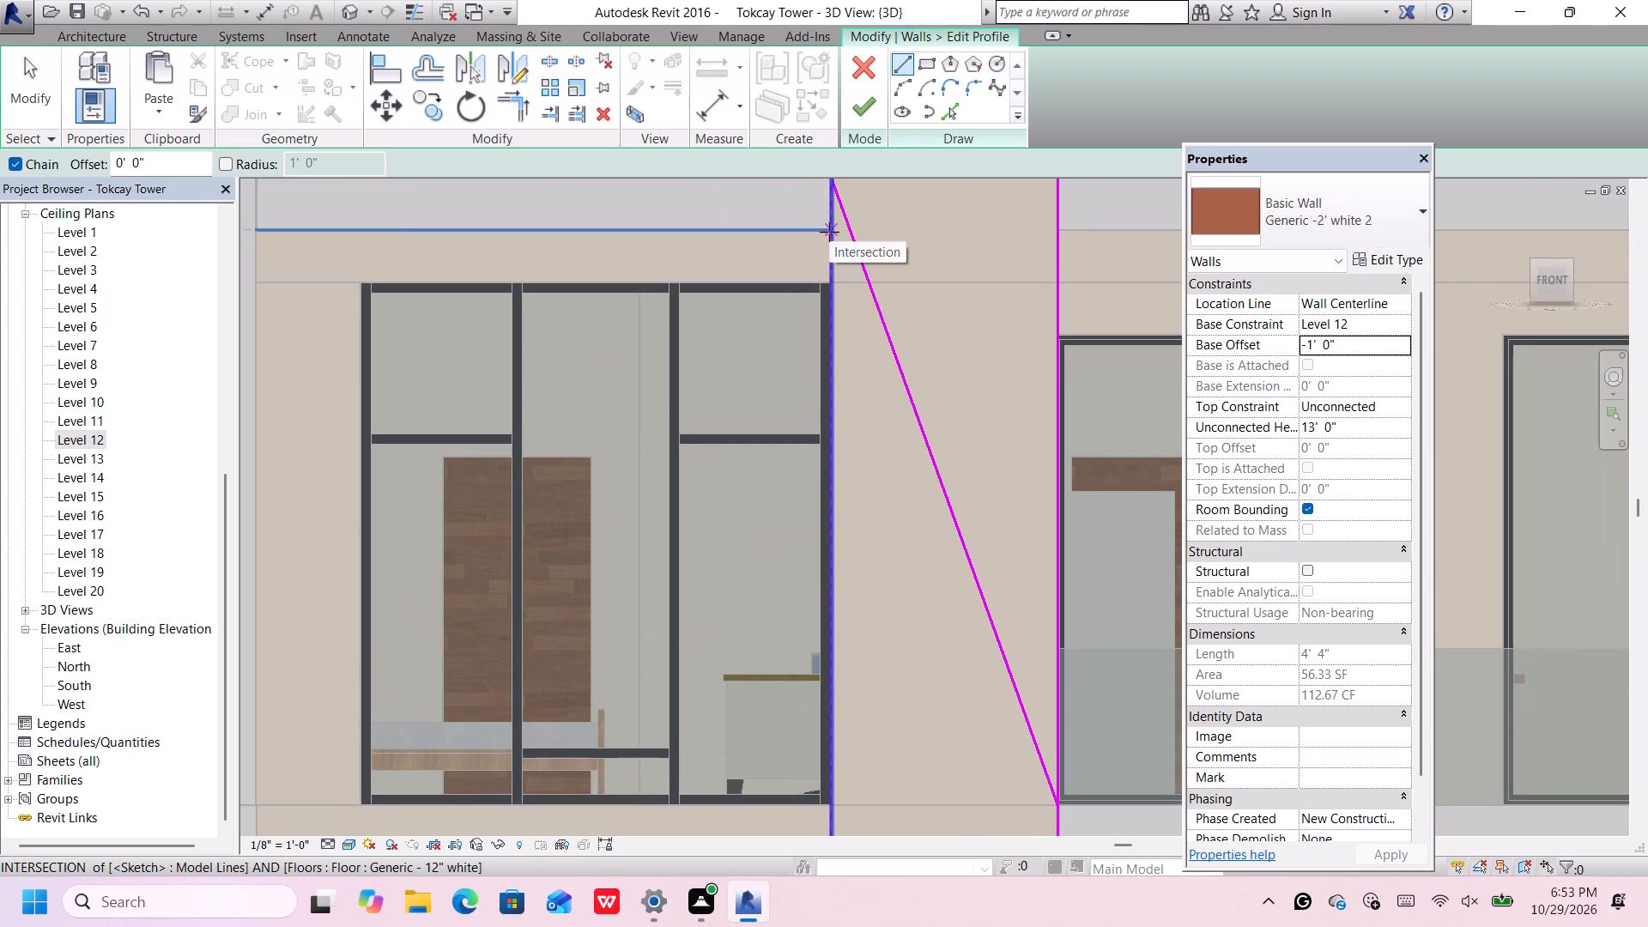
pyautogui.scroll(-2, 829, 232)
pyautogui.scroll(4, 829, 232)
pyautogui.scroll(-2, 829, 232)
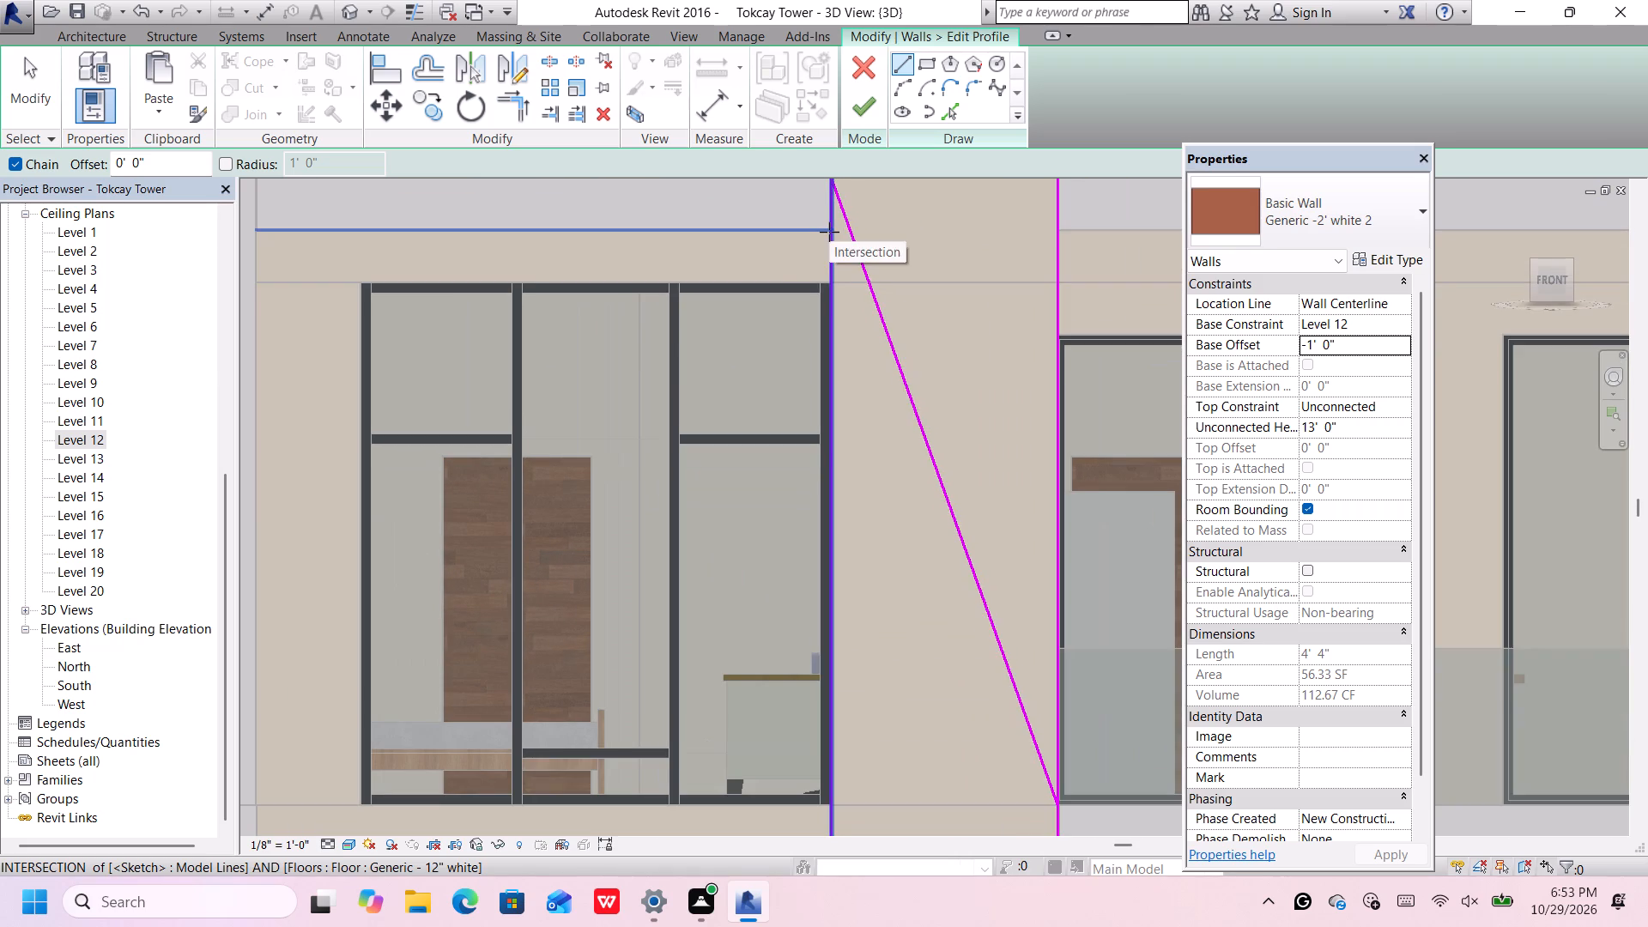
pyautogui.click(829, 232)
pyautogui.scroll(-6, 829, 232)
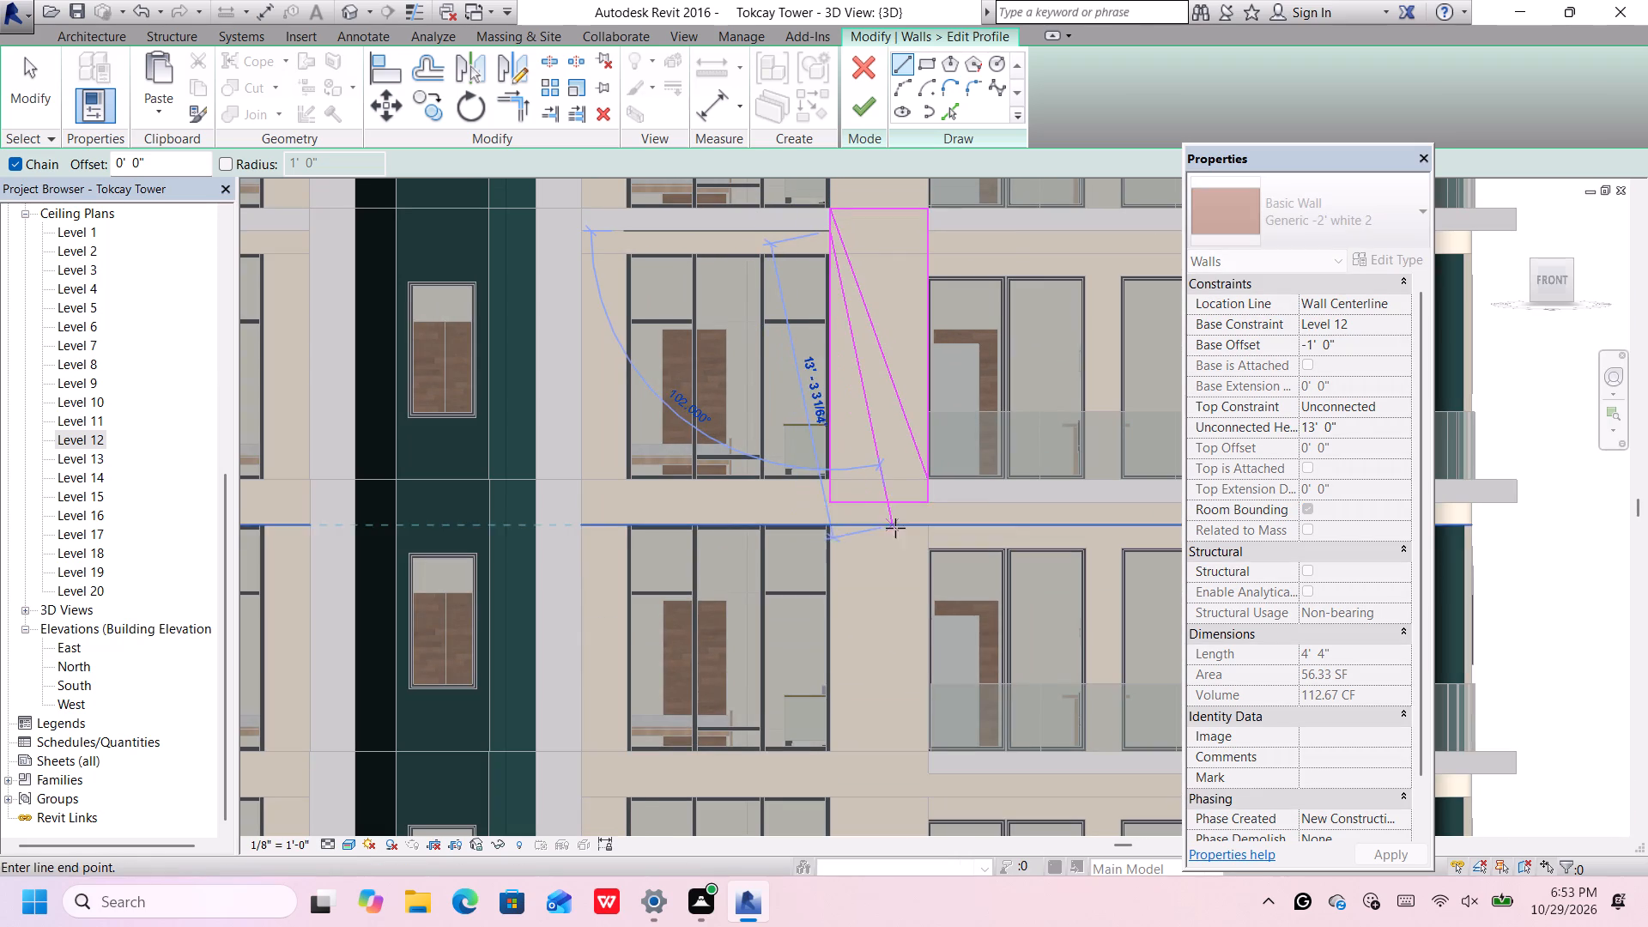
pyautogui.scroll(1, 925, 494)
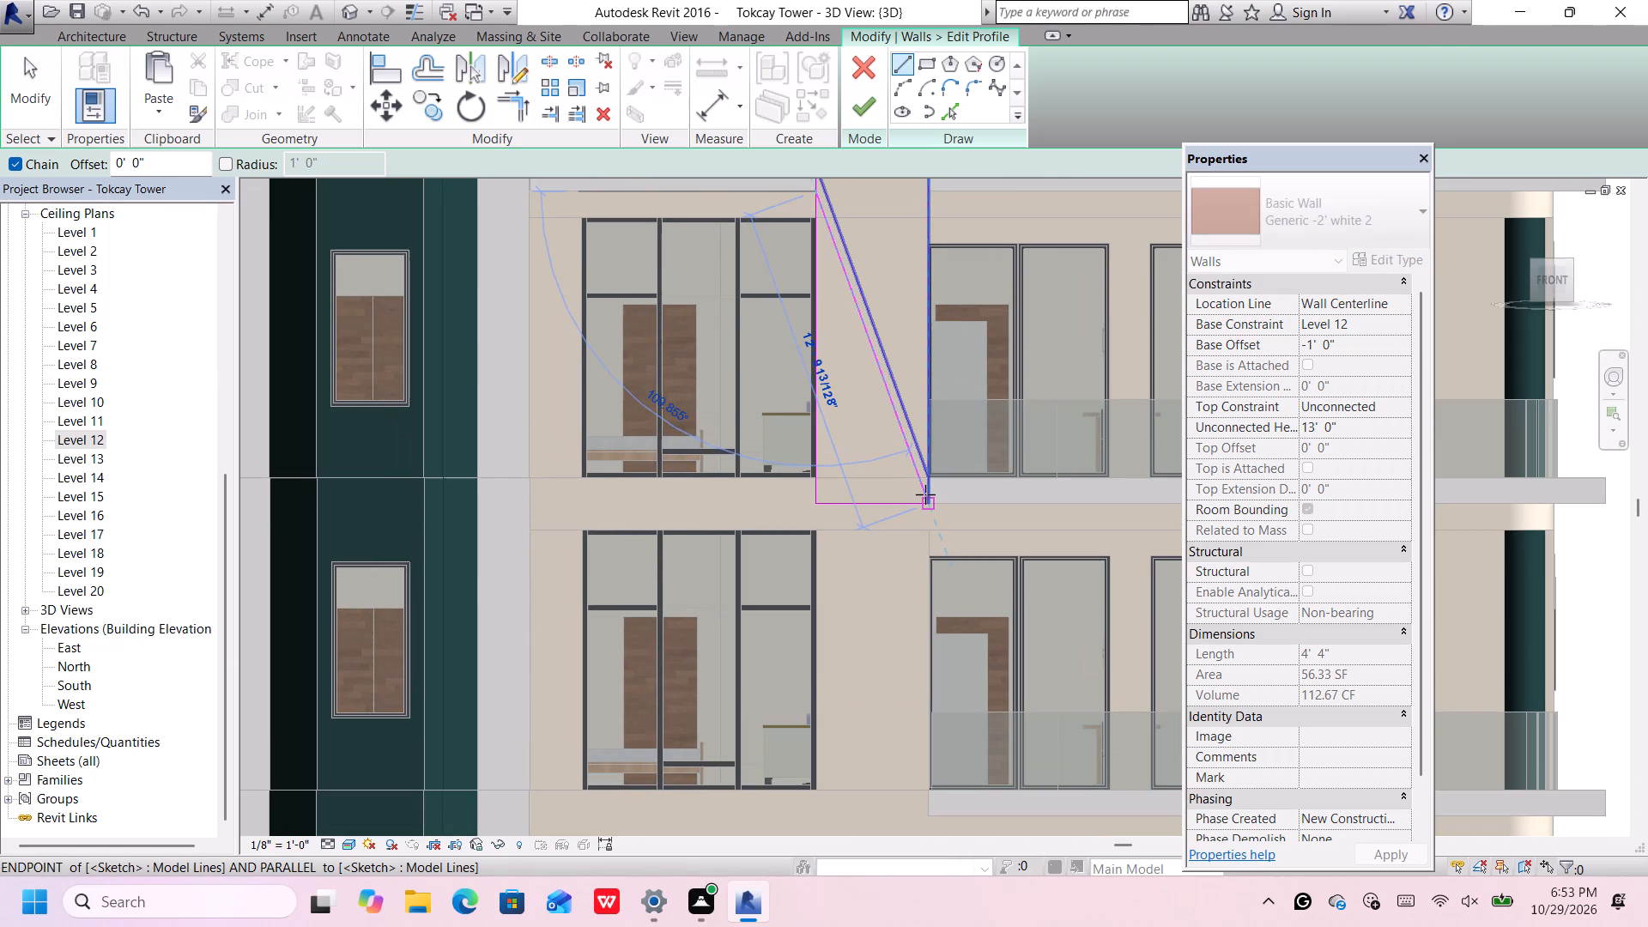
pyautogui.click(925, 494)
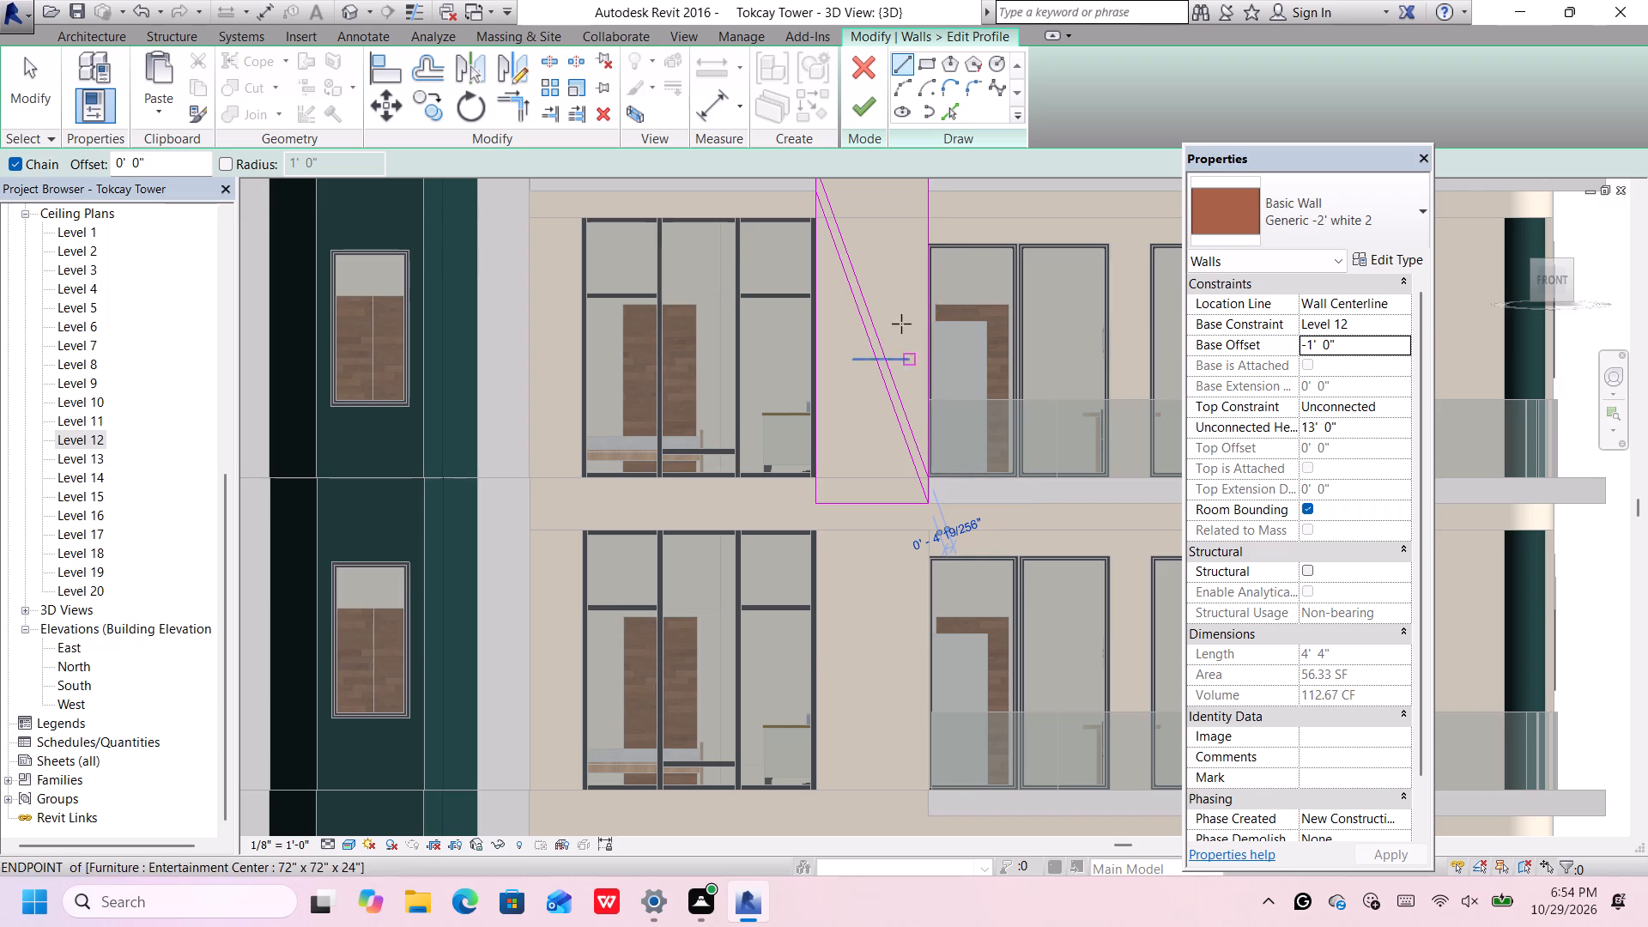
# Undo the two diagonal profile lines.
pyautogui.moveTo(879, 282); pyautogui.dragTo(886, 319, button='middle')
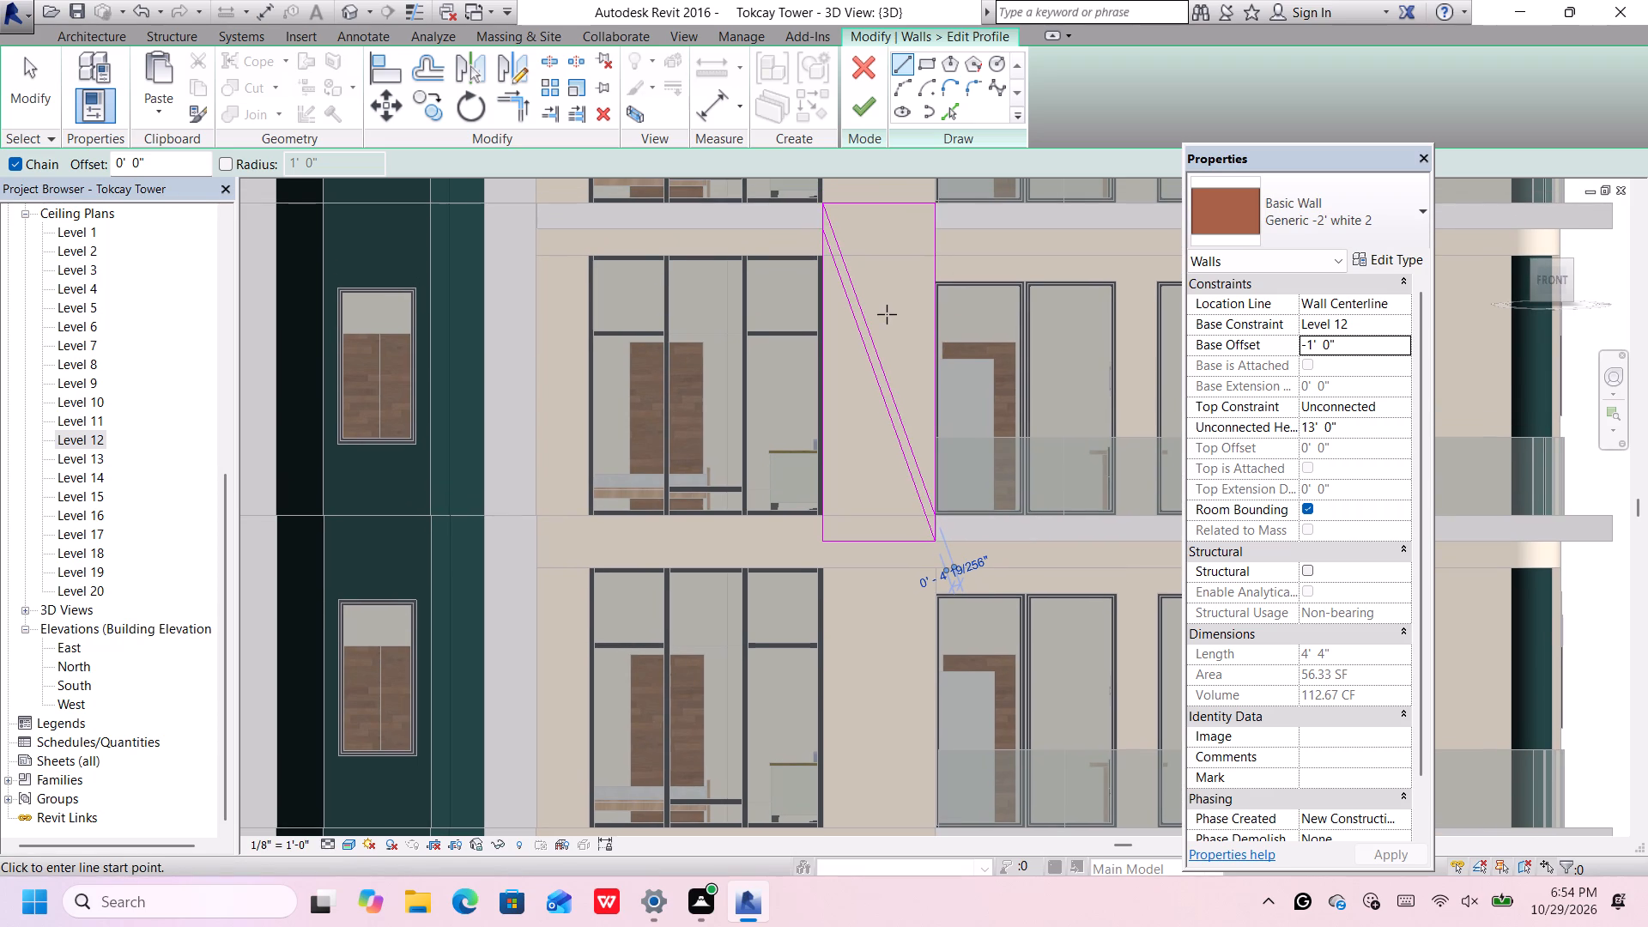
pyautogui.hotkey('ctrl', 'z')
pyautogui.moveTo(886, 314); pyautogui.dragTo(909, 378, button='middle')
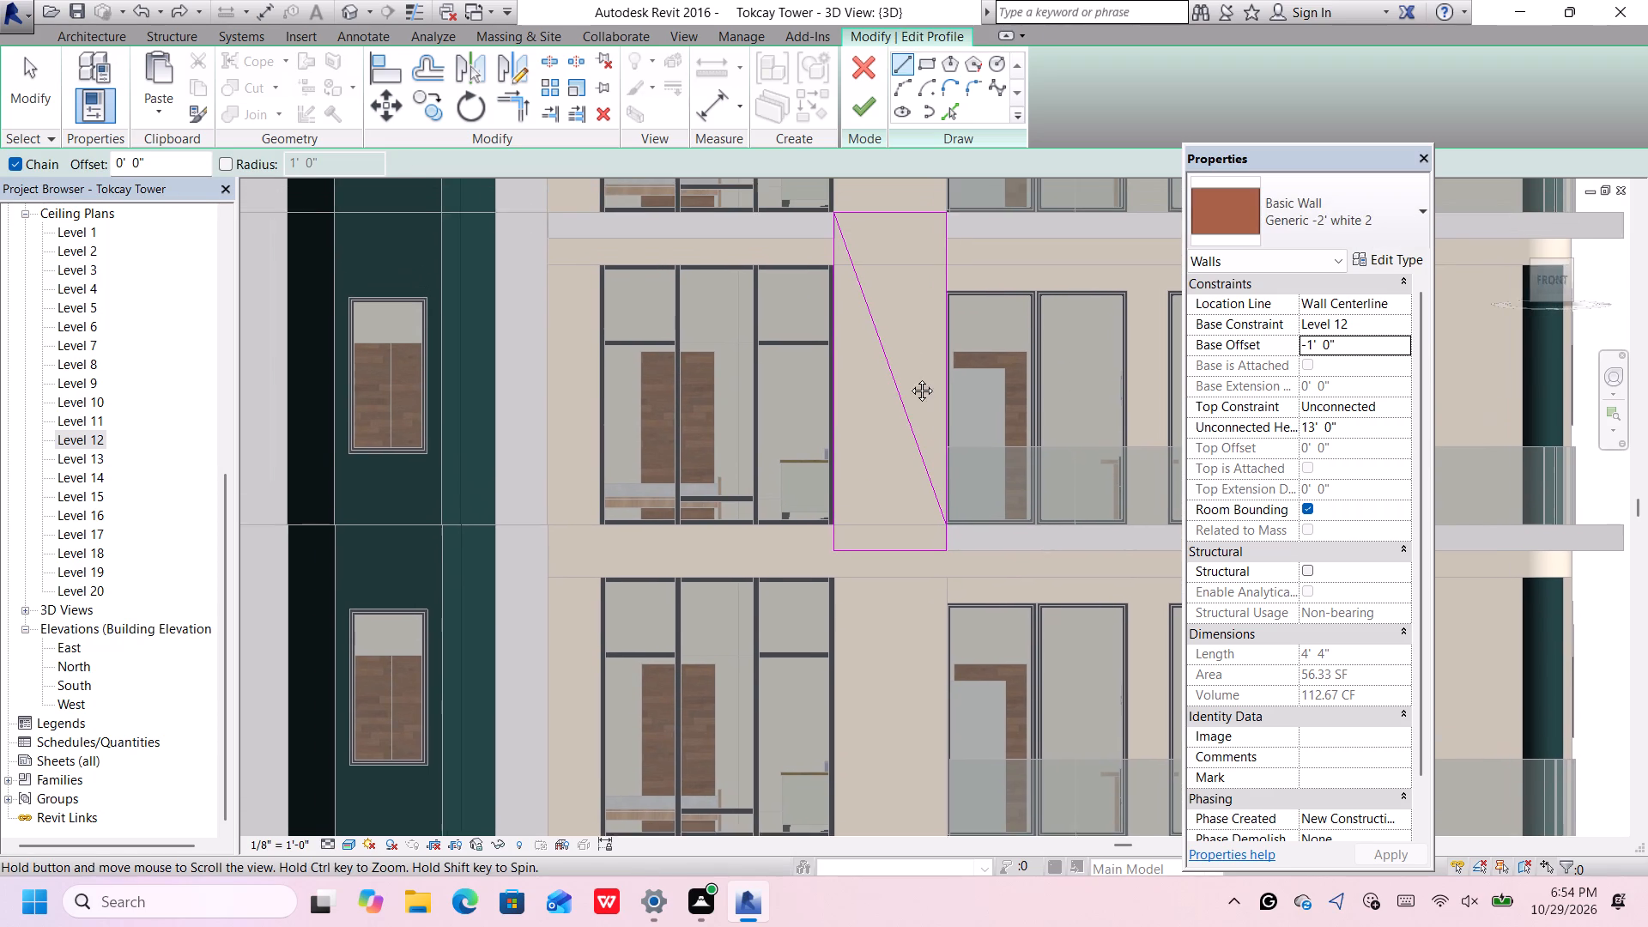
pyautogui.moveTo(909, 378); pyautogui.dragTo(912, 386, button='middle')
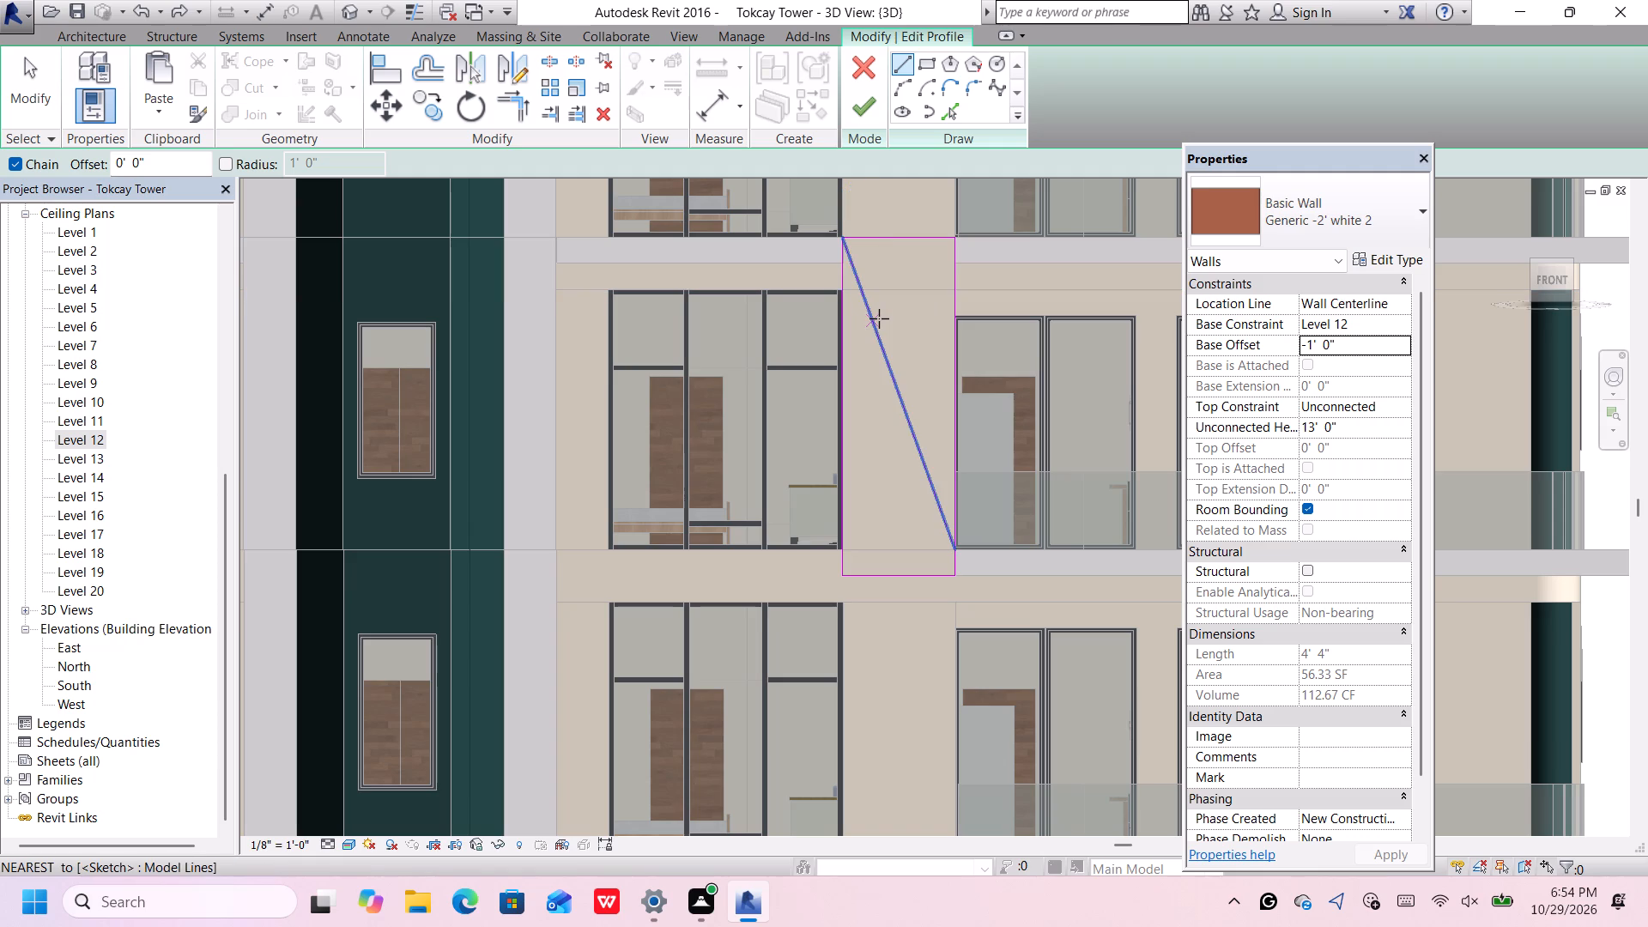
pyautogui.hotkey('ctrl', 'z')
# Offset copies of all four profile edges 1' inward as guide lines, keeping the originals.
pyautogui.scroll(-2, 875, 336)
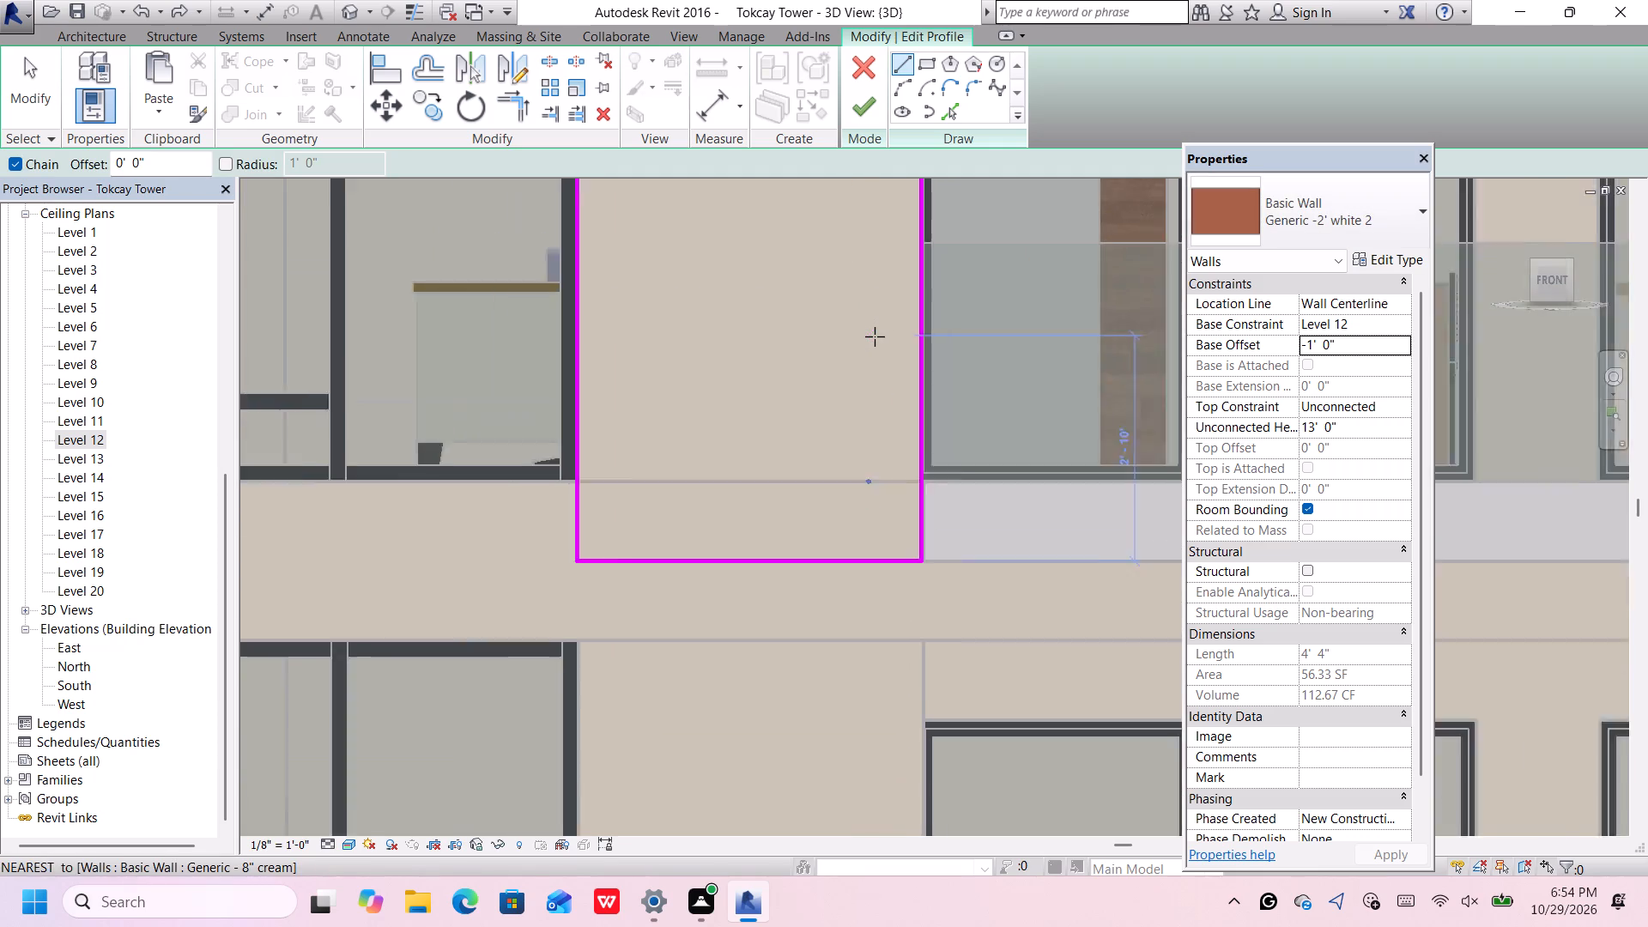
pyautogui.scroll(-2, 875, 336)
pyautogui.moveTo(875, 337); pyautogui.dragTo(923, 524, button='middle')
pyautogui.scroll(-4, 918, 506)
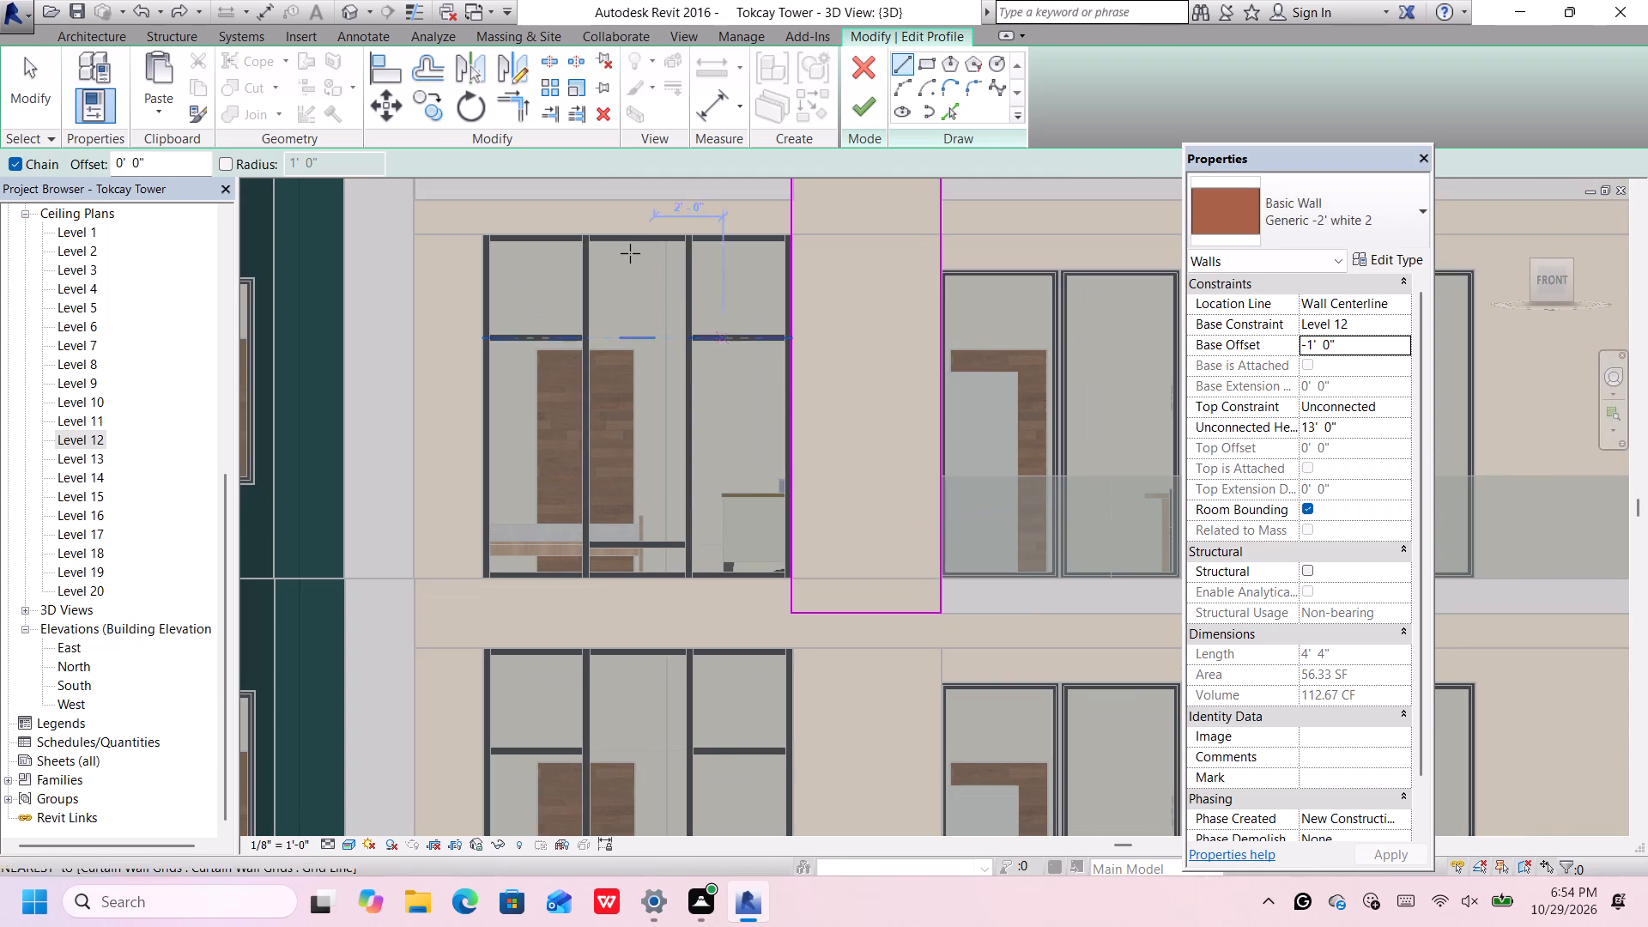
pyautogui.moveTo(685, 333); pyautogui.dragTo(682, 424, button='middle')
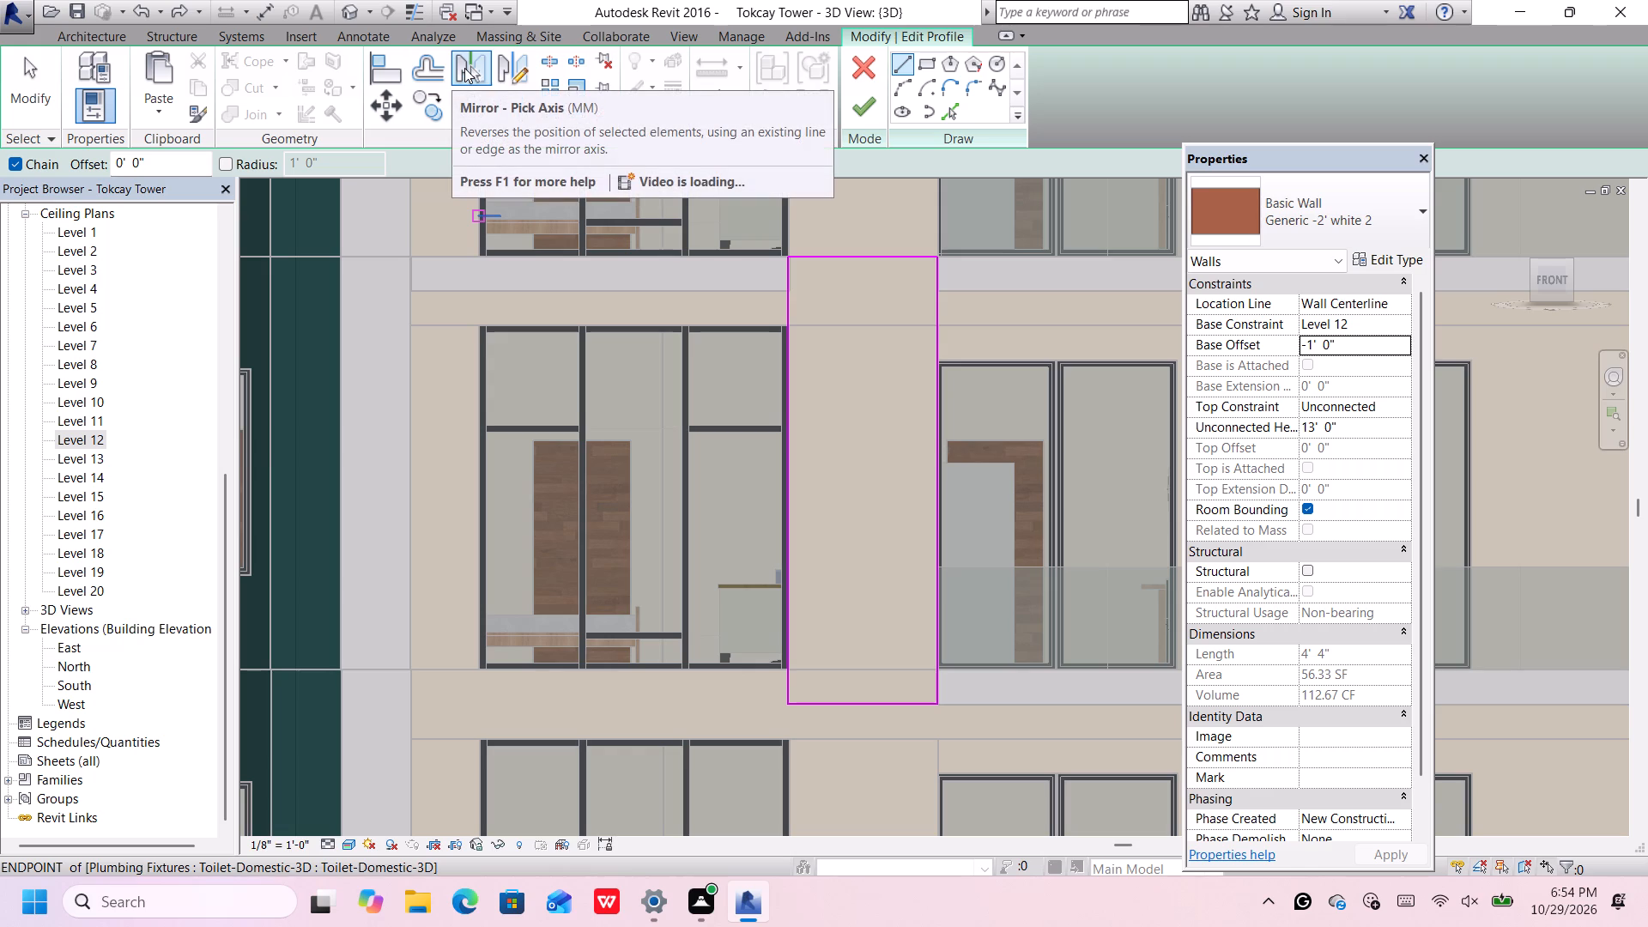
pyautogui.click(438, 71)
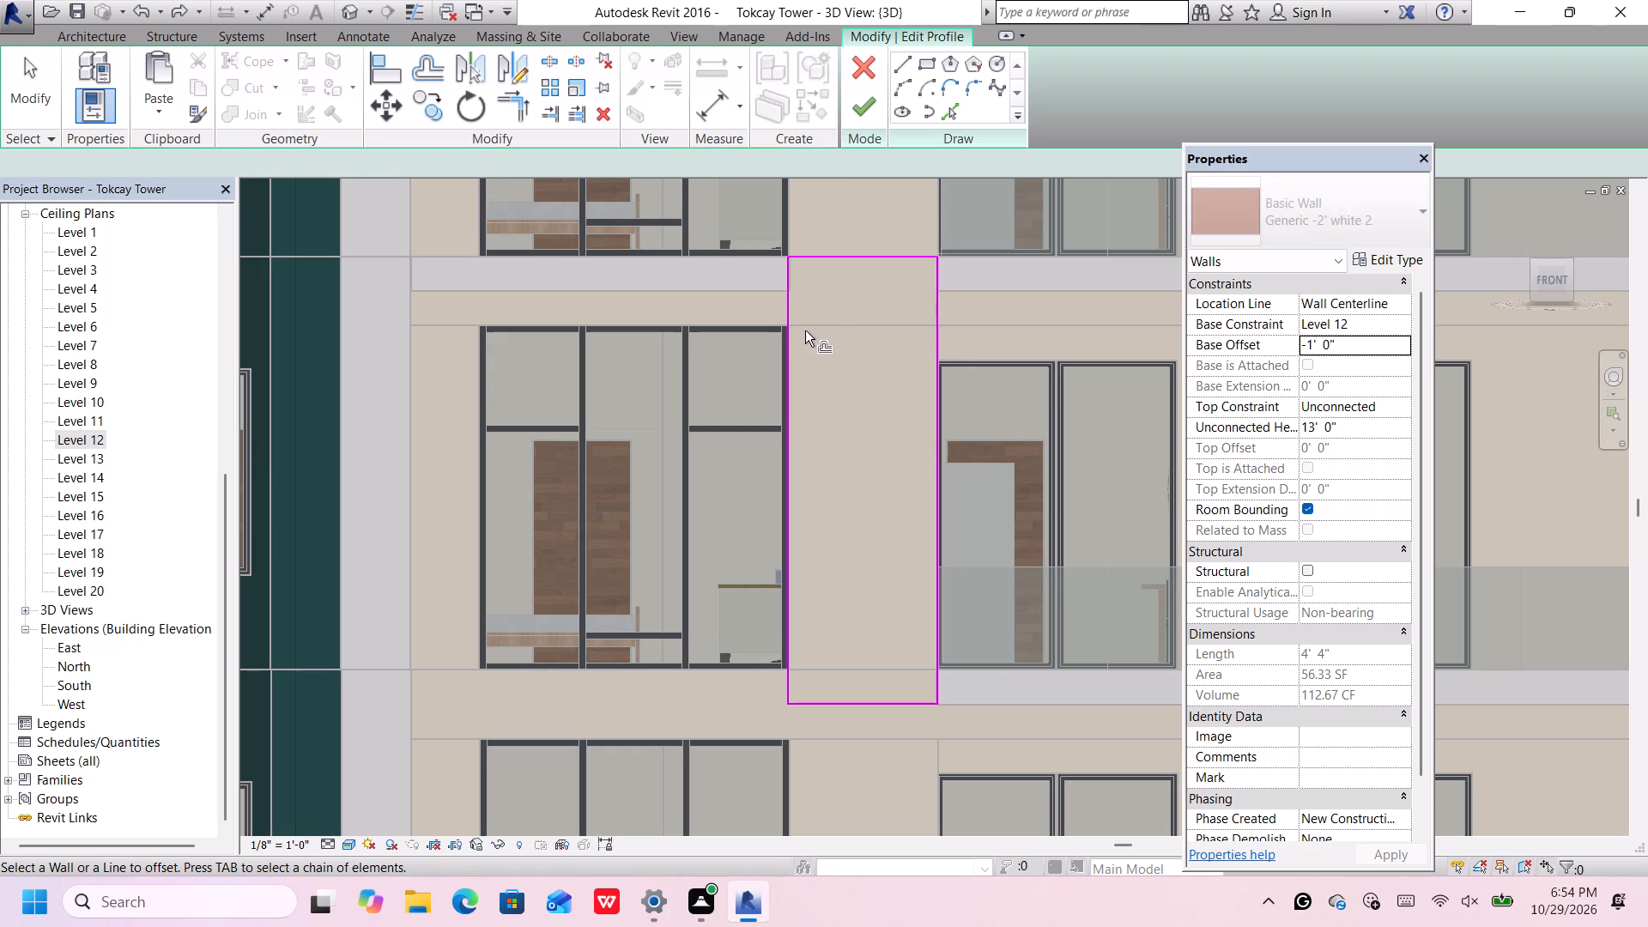
pyautogui.click(791, 334)
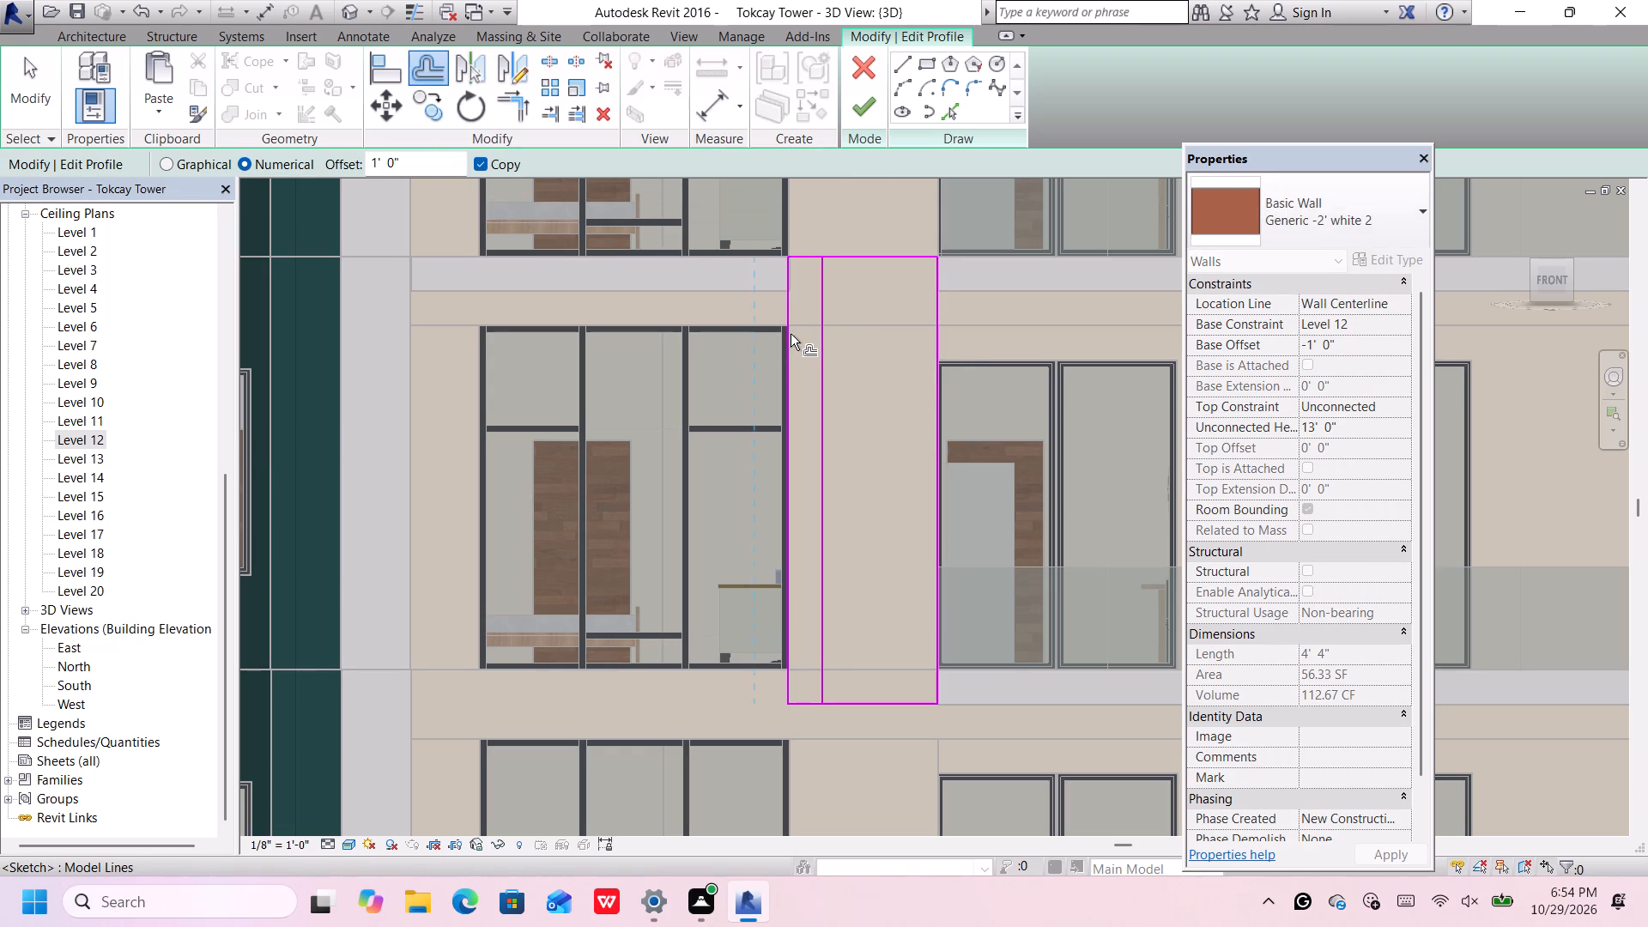
pyautogui.click(932, 373)
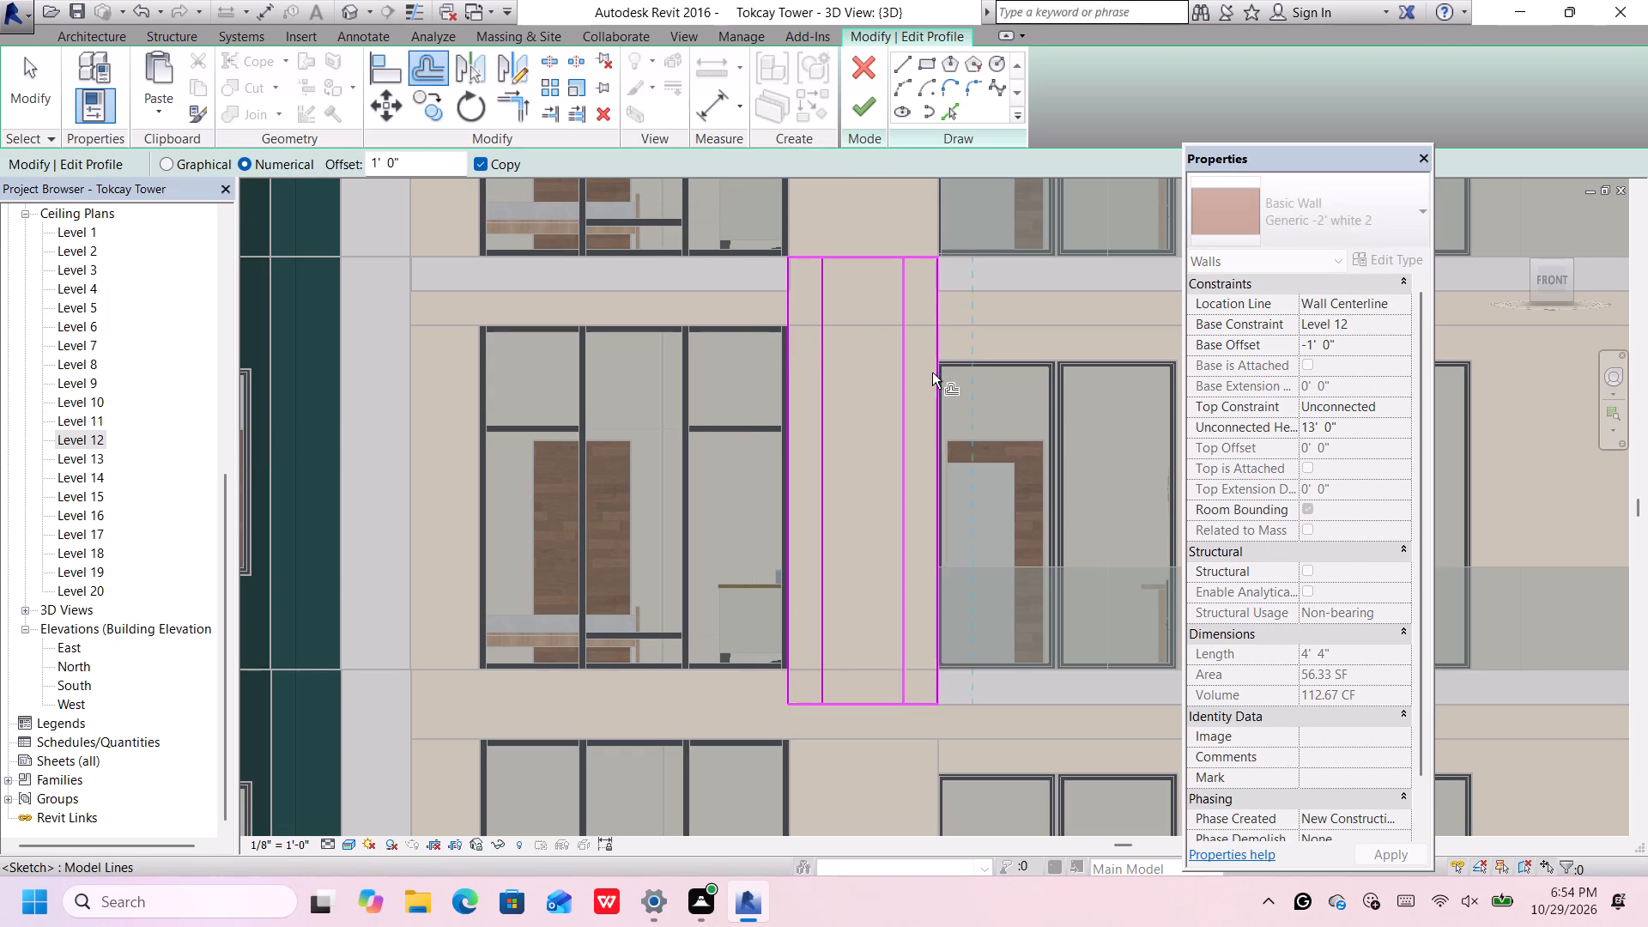
pyautogui.click(863, 701)
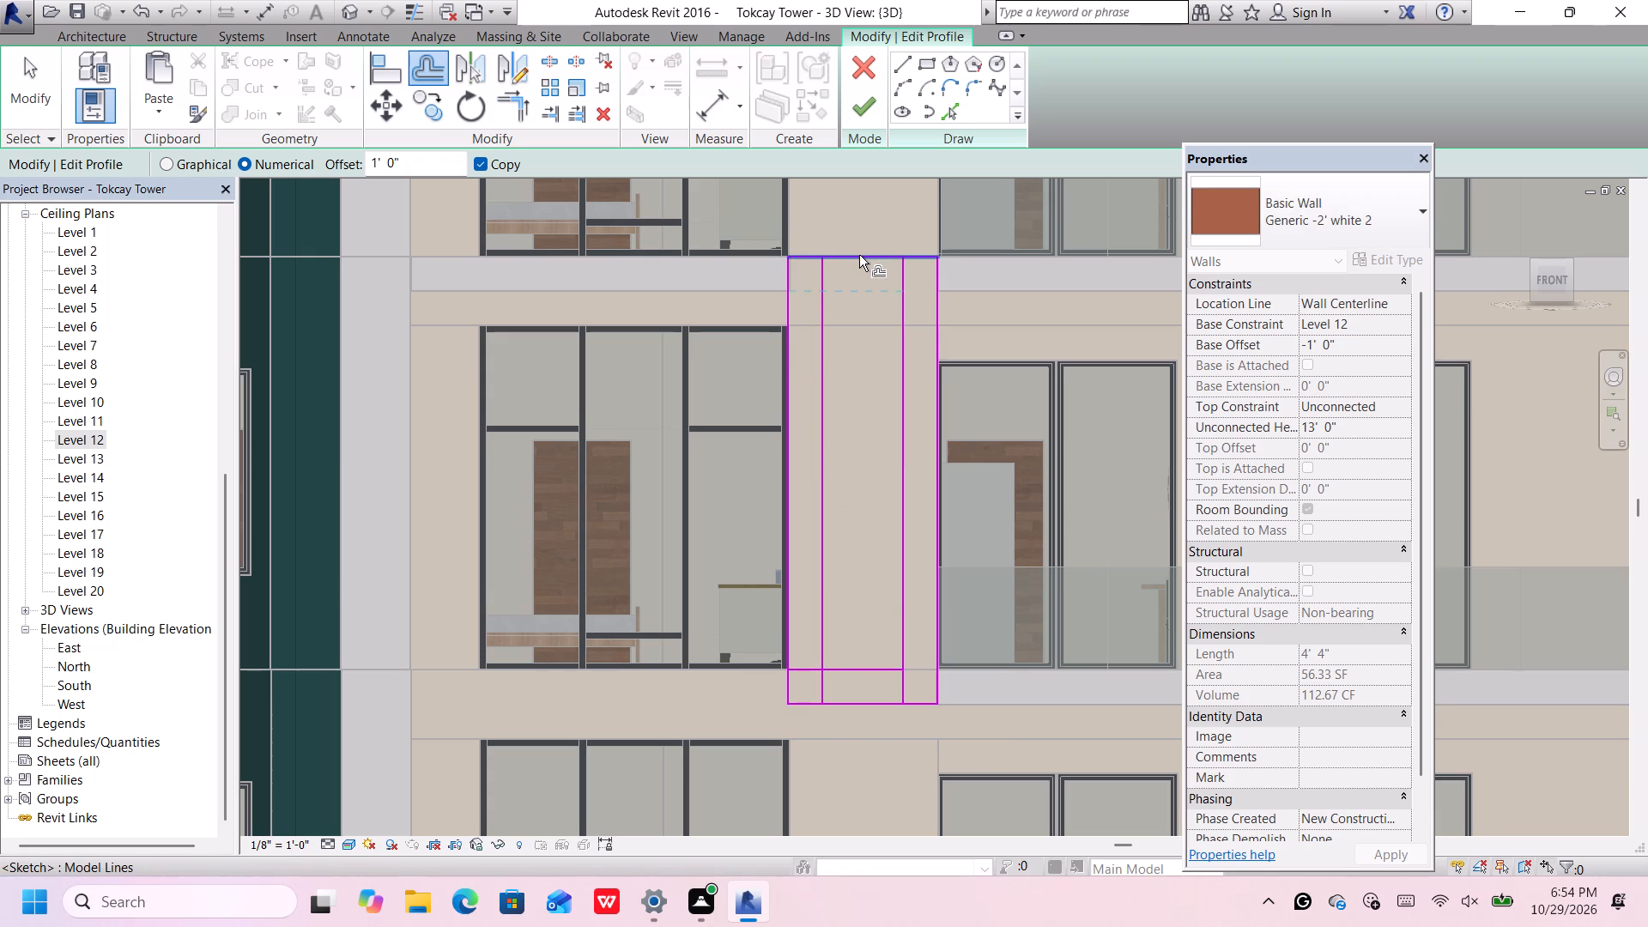
pyautogui.click(859, 255)
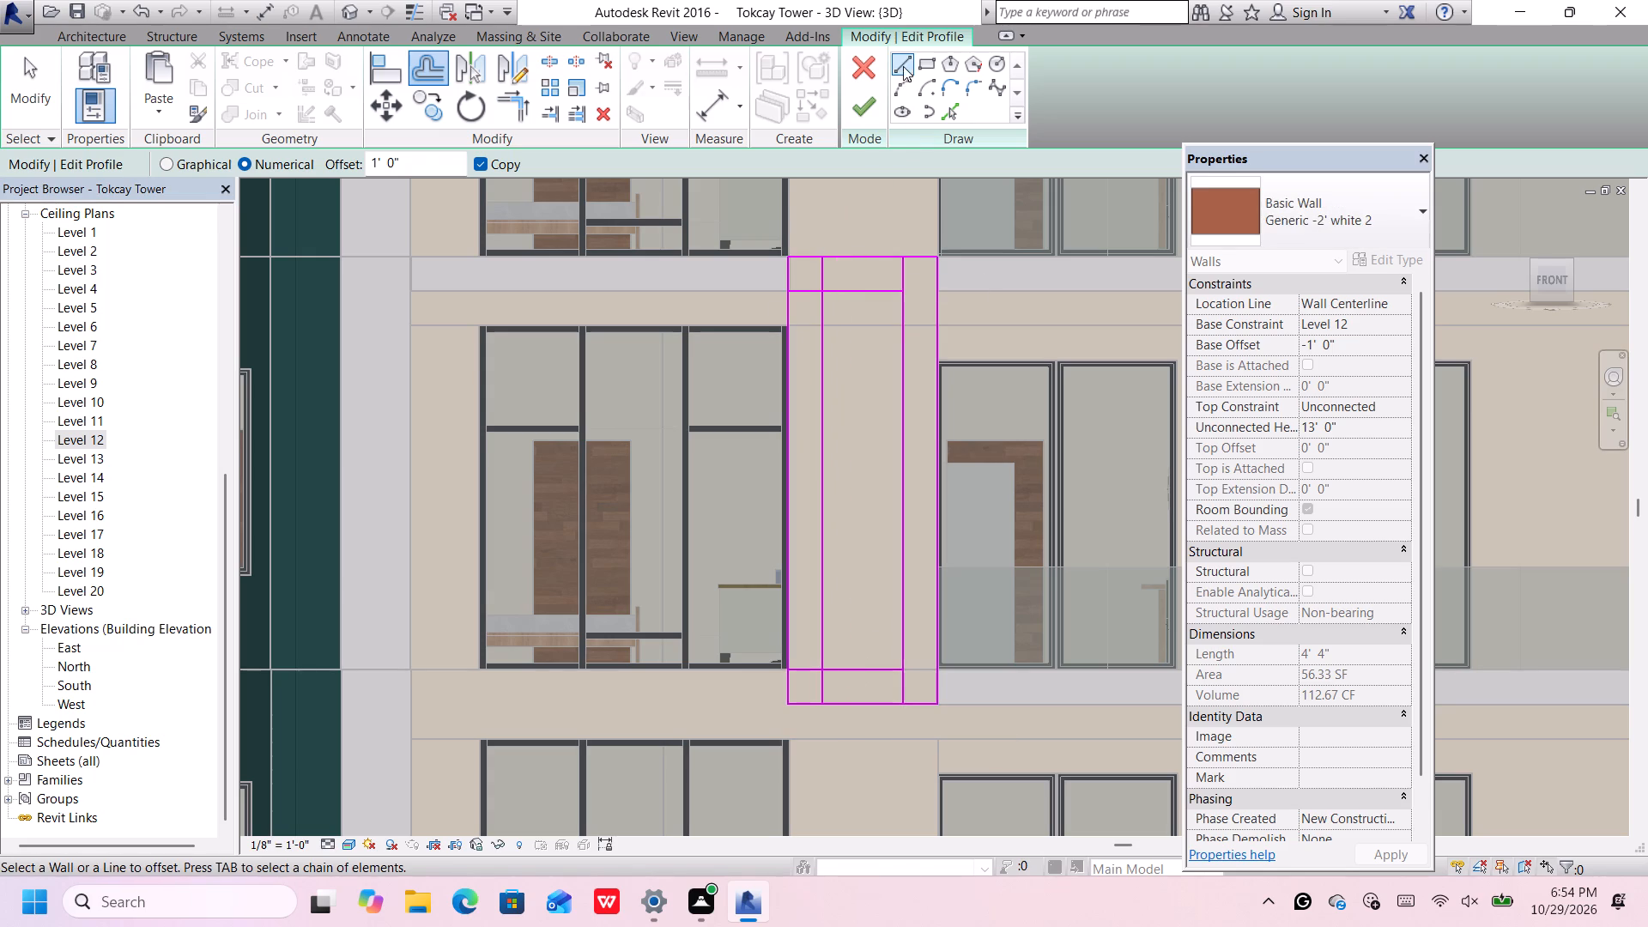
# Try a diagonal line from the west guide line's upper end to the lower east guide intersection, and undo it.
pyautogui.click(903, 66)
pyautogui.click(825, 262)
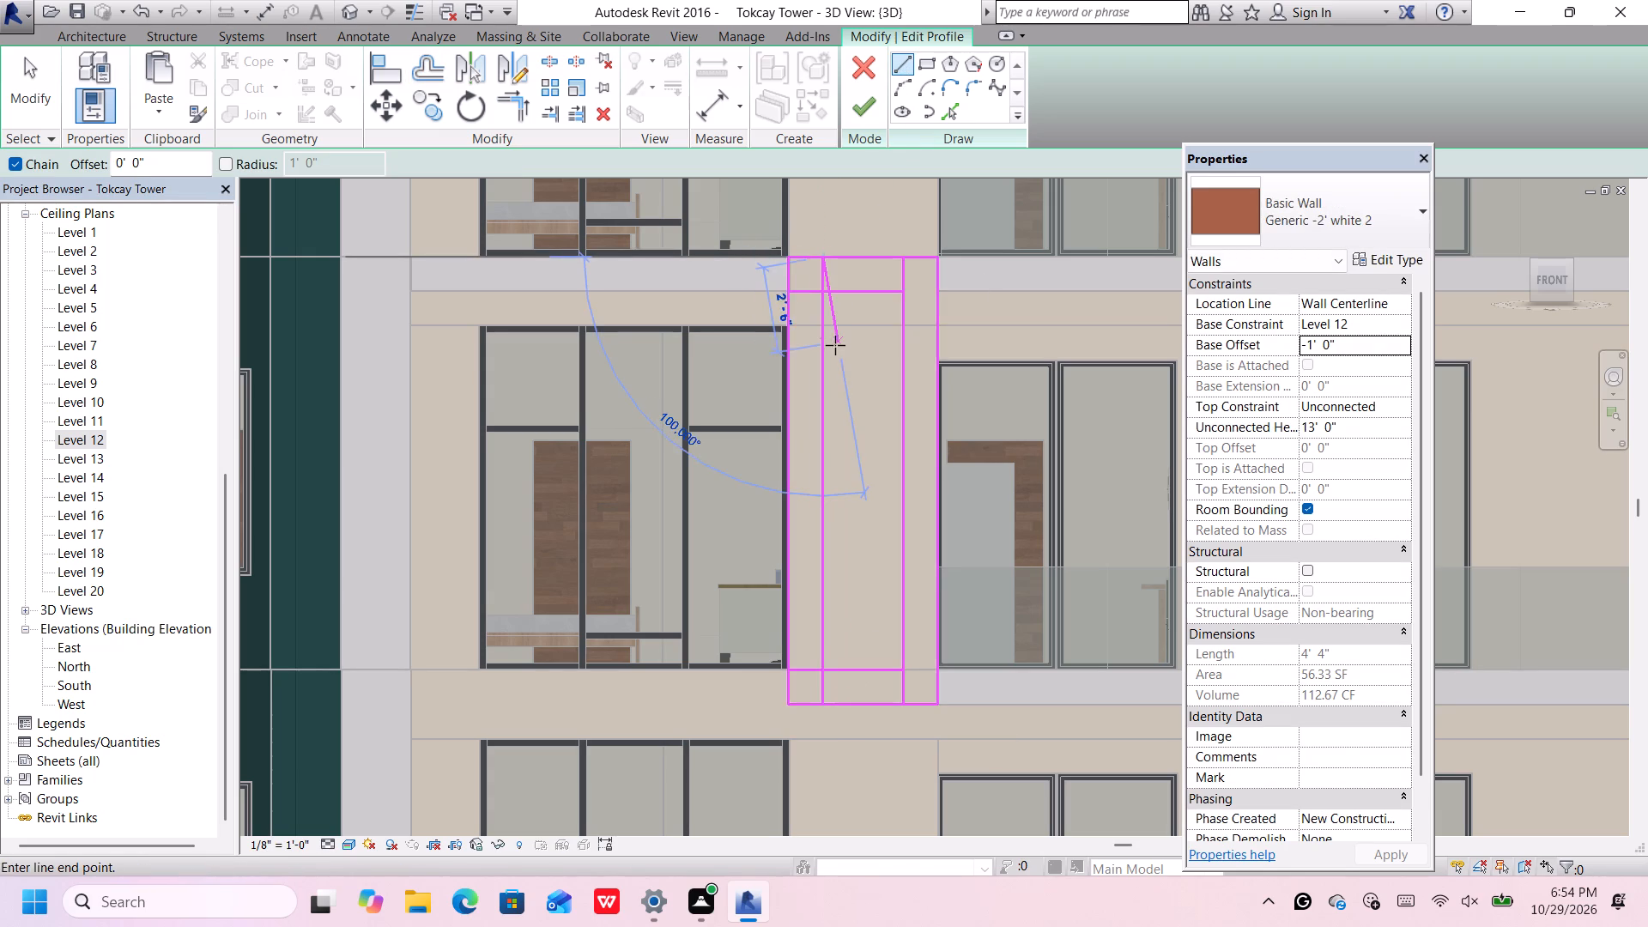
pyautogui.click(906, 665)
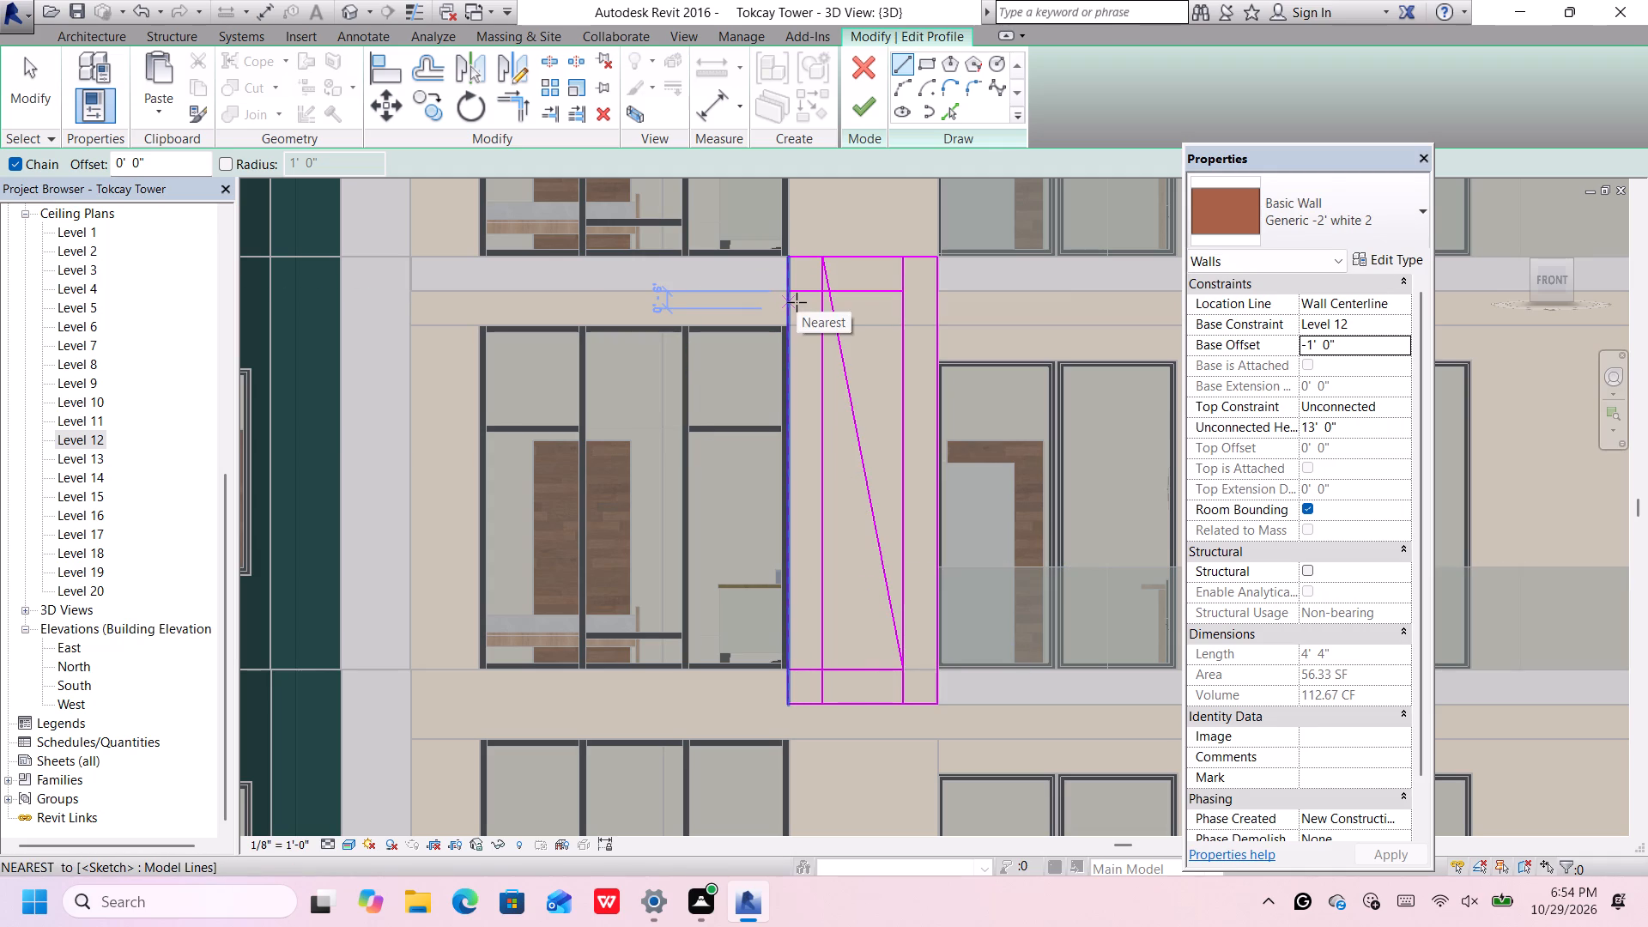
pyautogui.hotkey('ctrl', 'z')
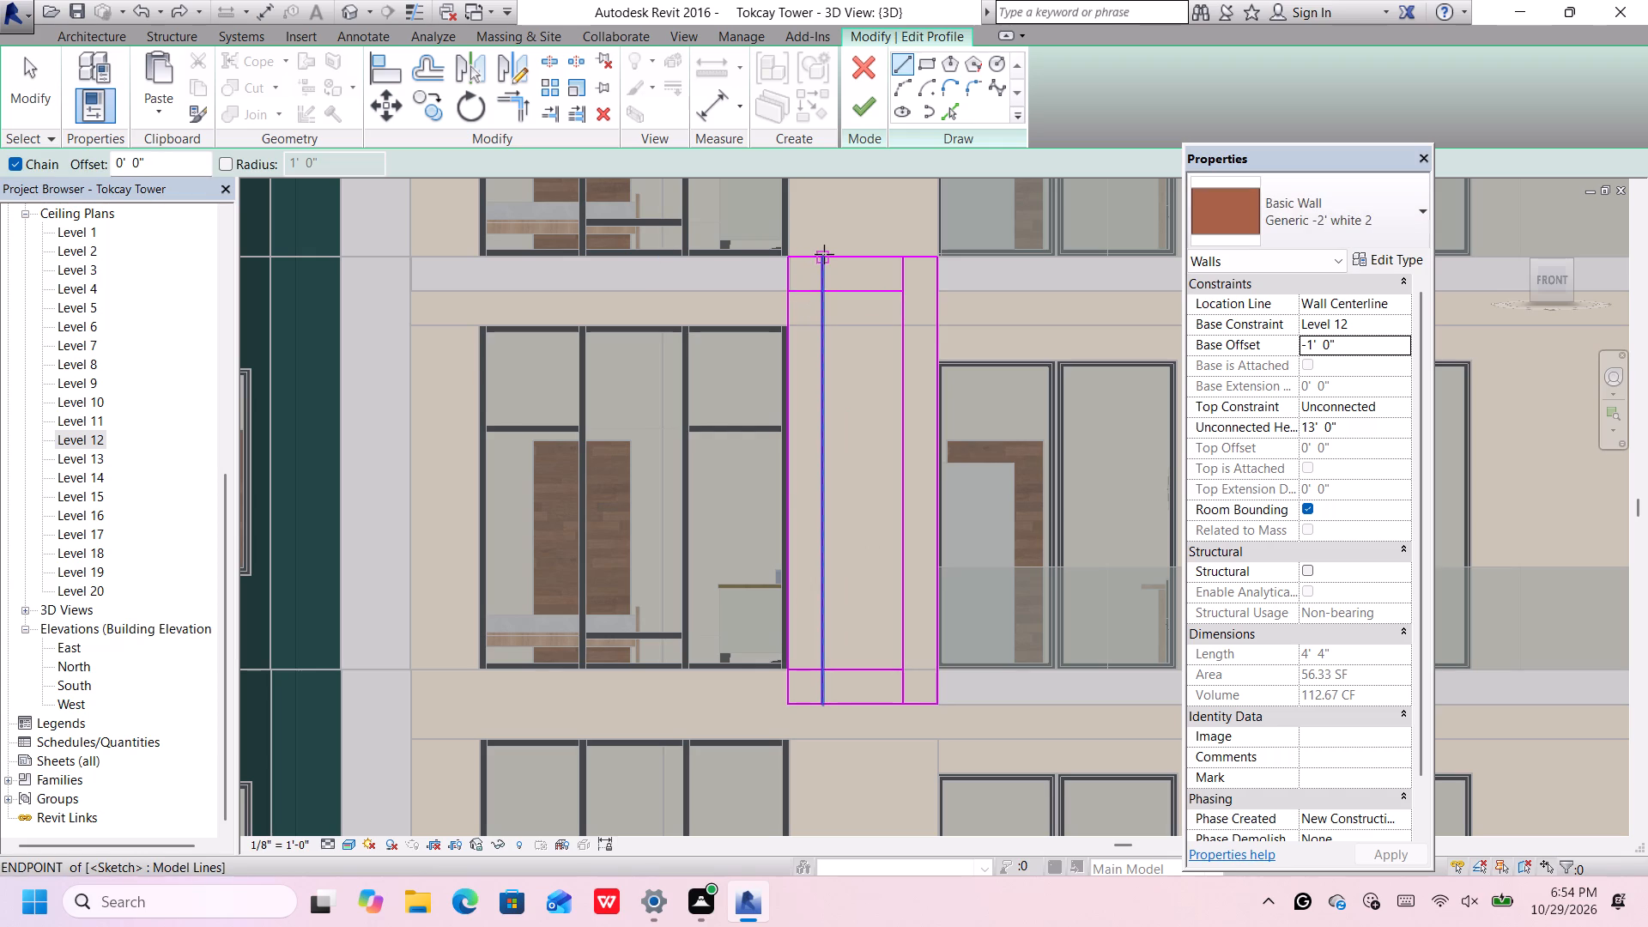
# Sketch two diagonal band lines from 1' off the profile's upper west corner to about 1' off its lower east corner, along the adjoining edges.
pyautogui.click(824, 254)
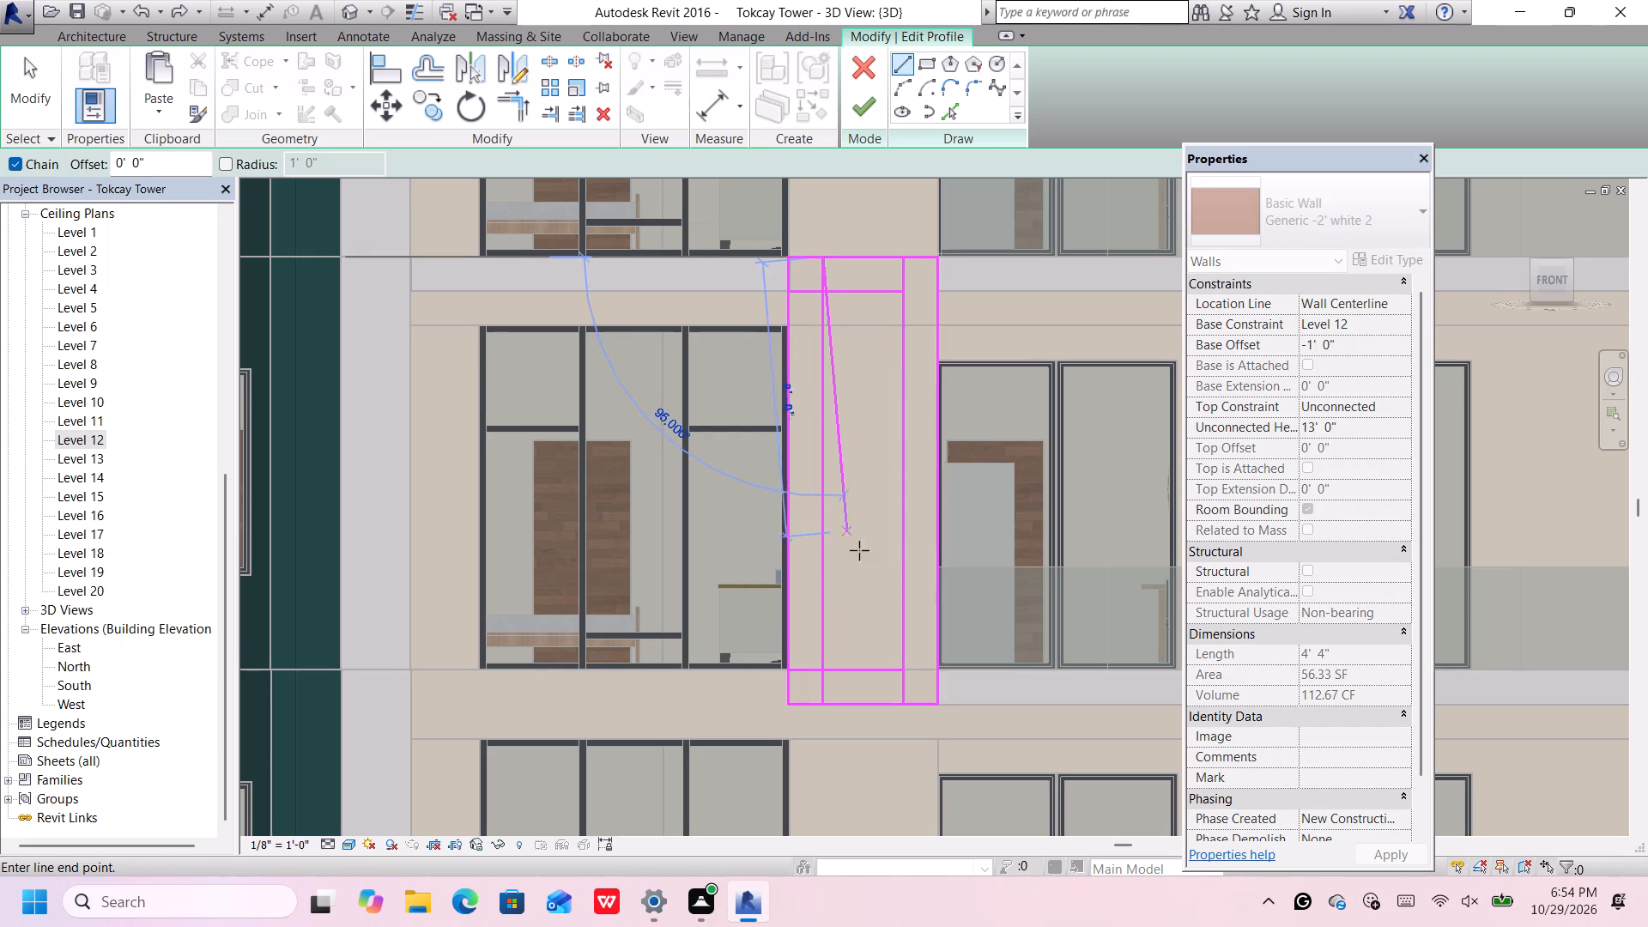
pyautogui.click(936, 665)
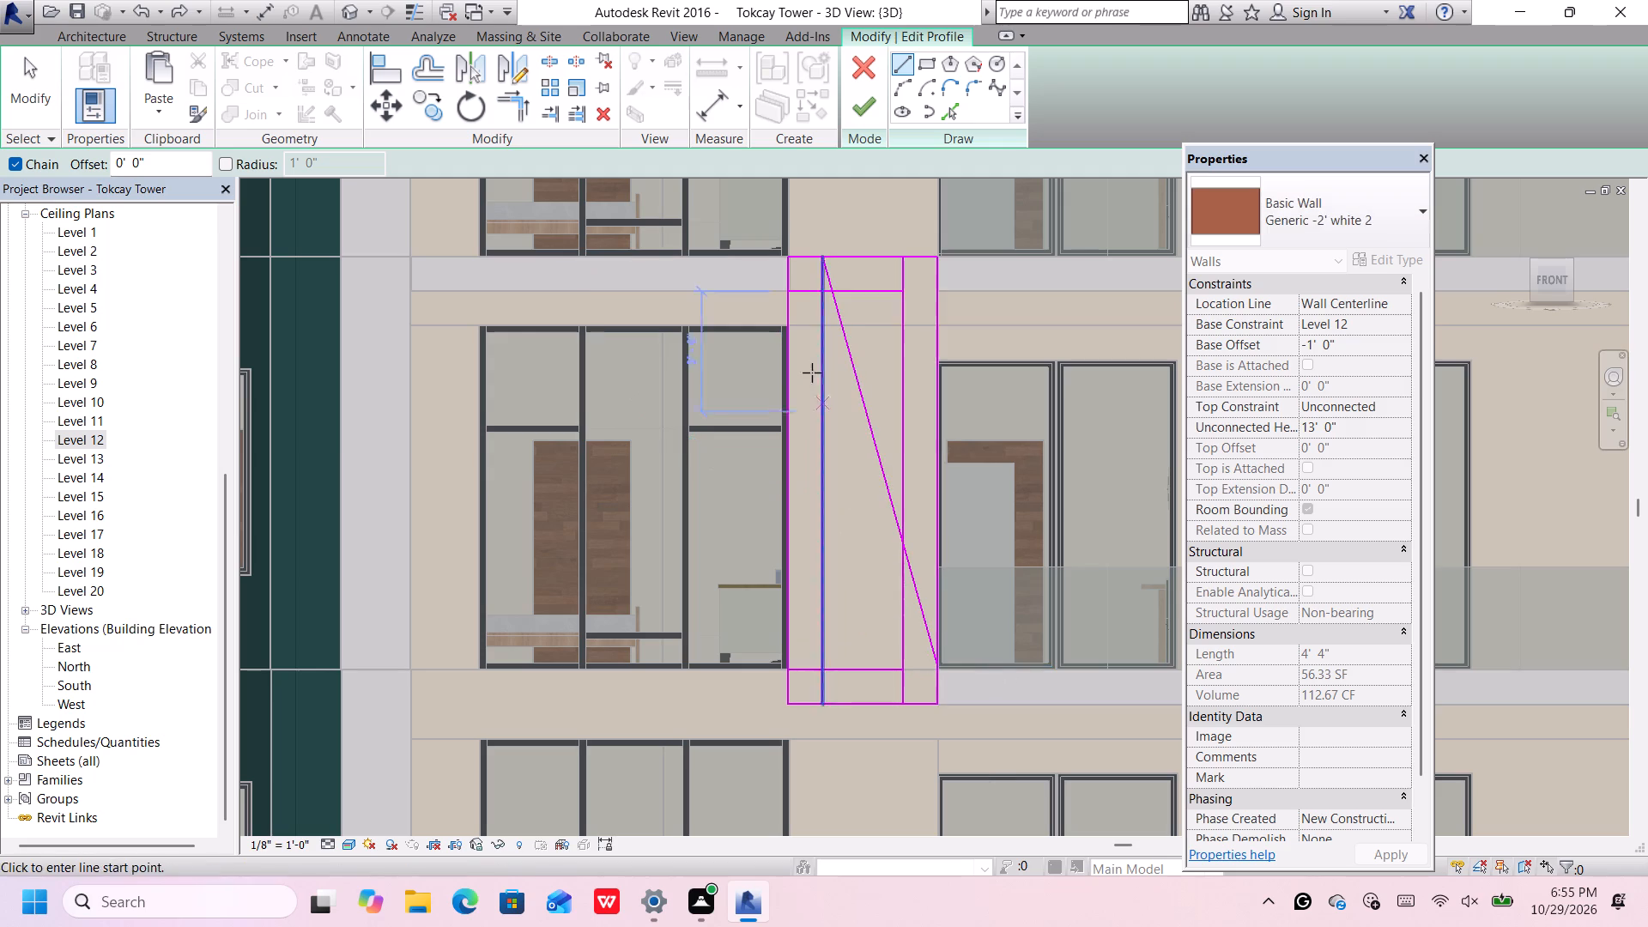
pyautogui.click(787, 289)
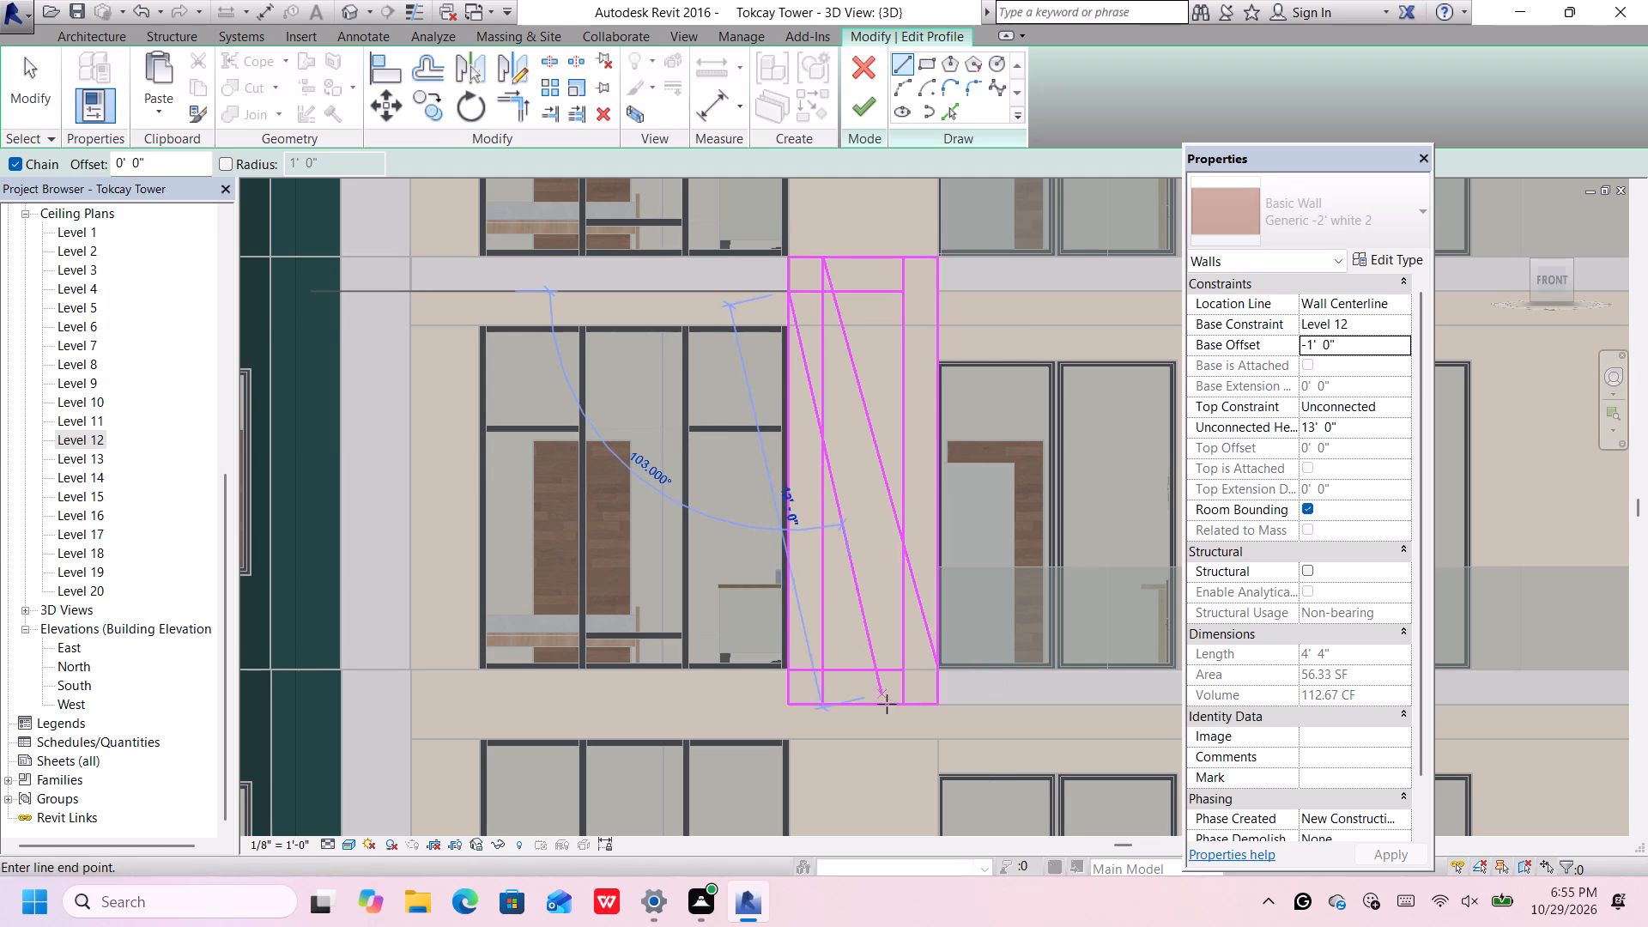
pyautogui.click(899, 709)
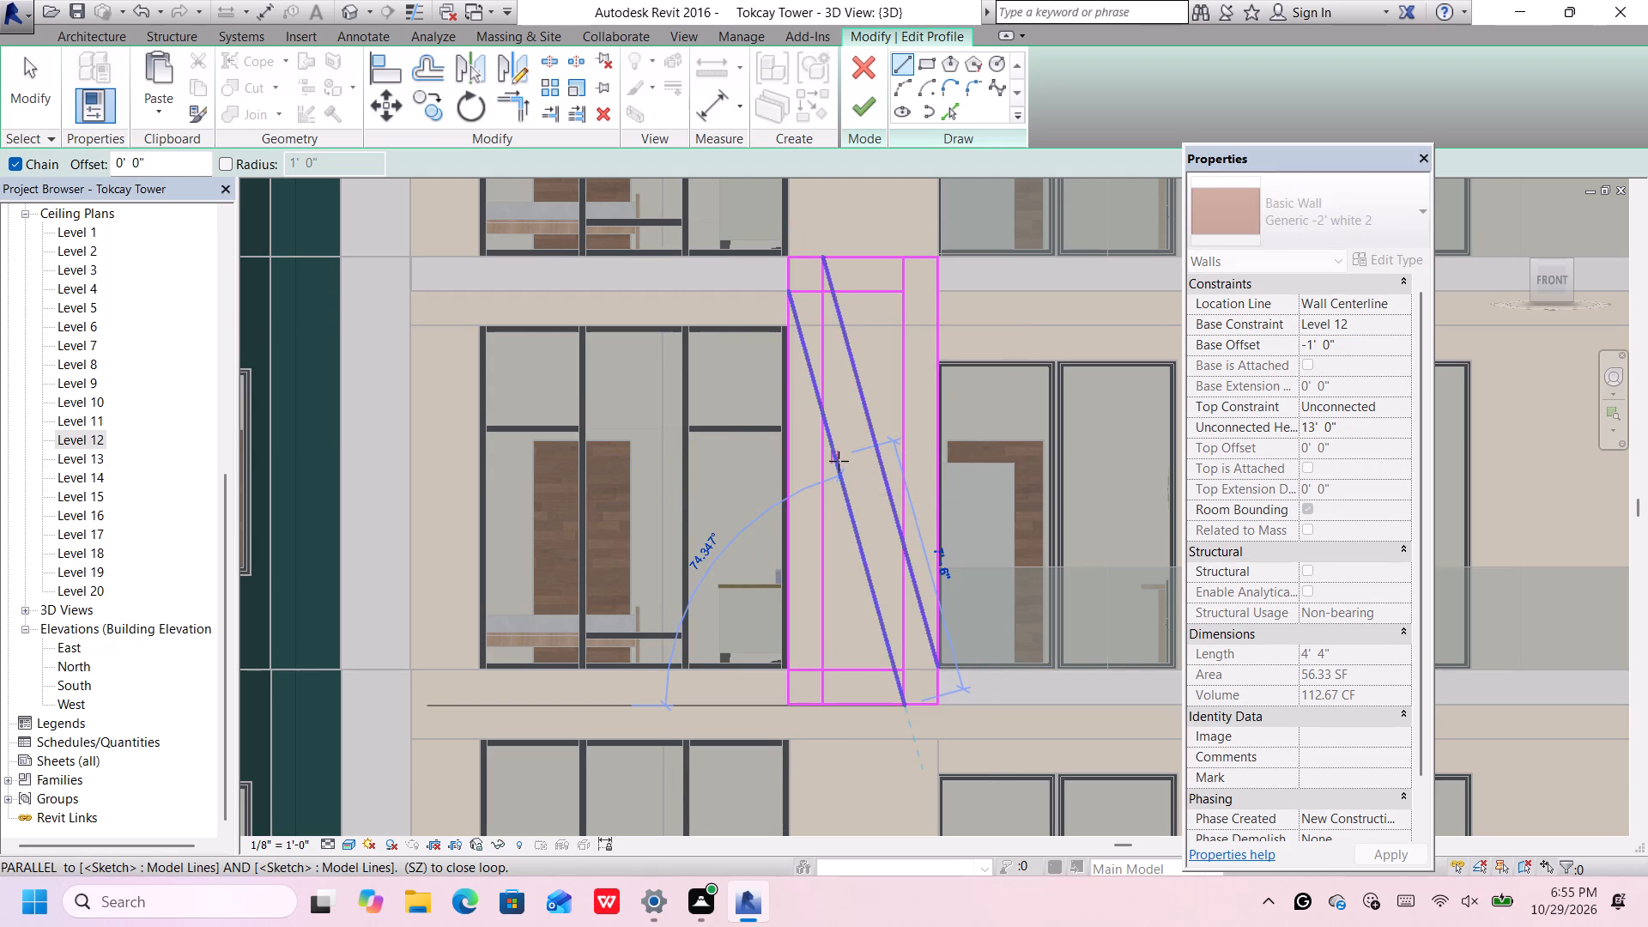
pyautogui.press('space')
pyautogui.press('Escape')
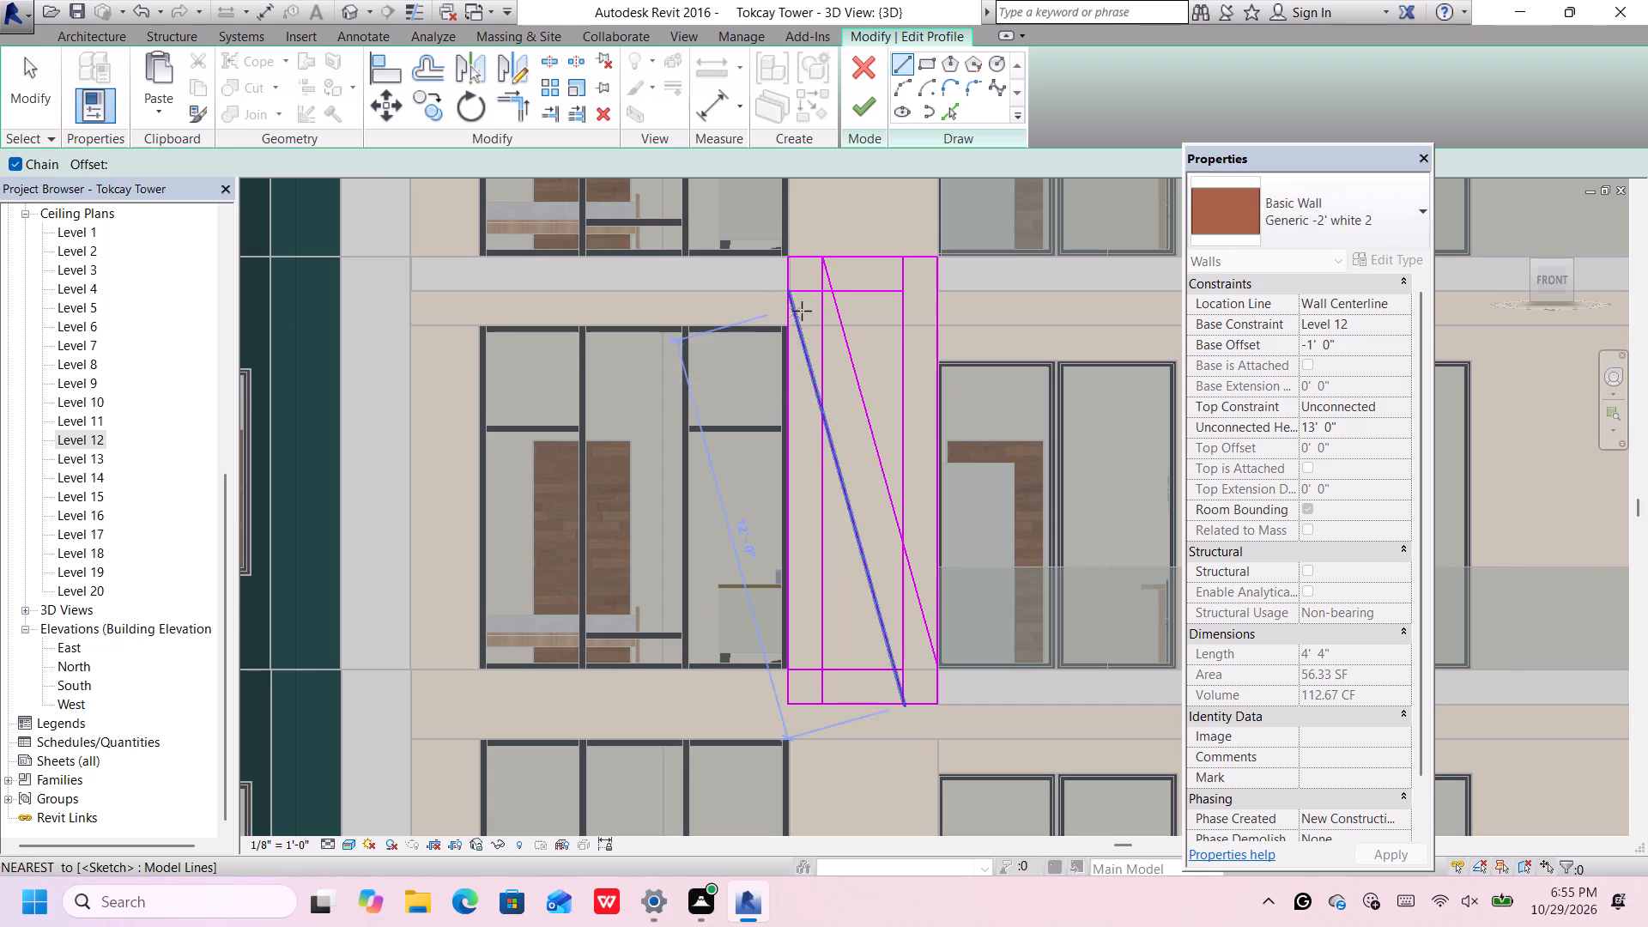
pyautogui.press('Escape')
# Delete the four inner offset guide lines from the wall profile, keeping the outer edges and both diagonals.
pyautogui.click(811, 294)
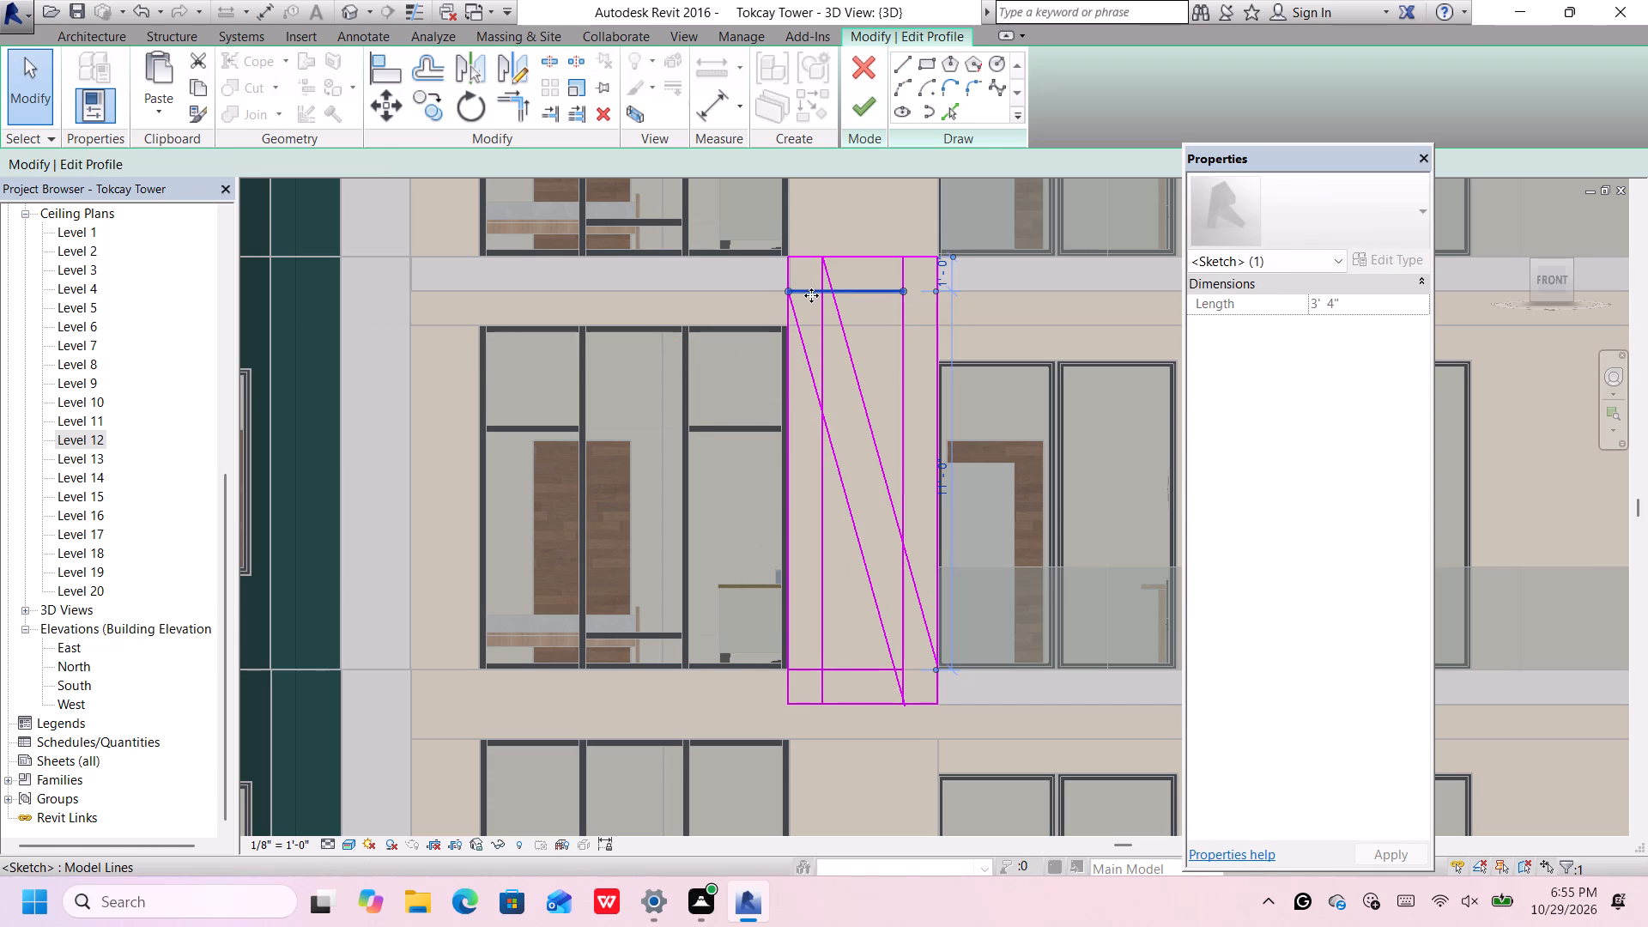
pyautogui.press('Delete')
pyautogui.click(816, 323)
pyautogui.press('Delete')
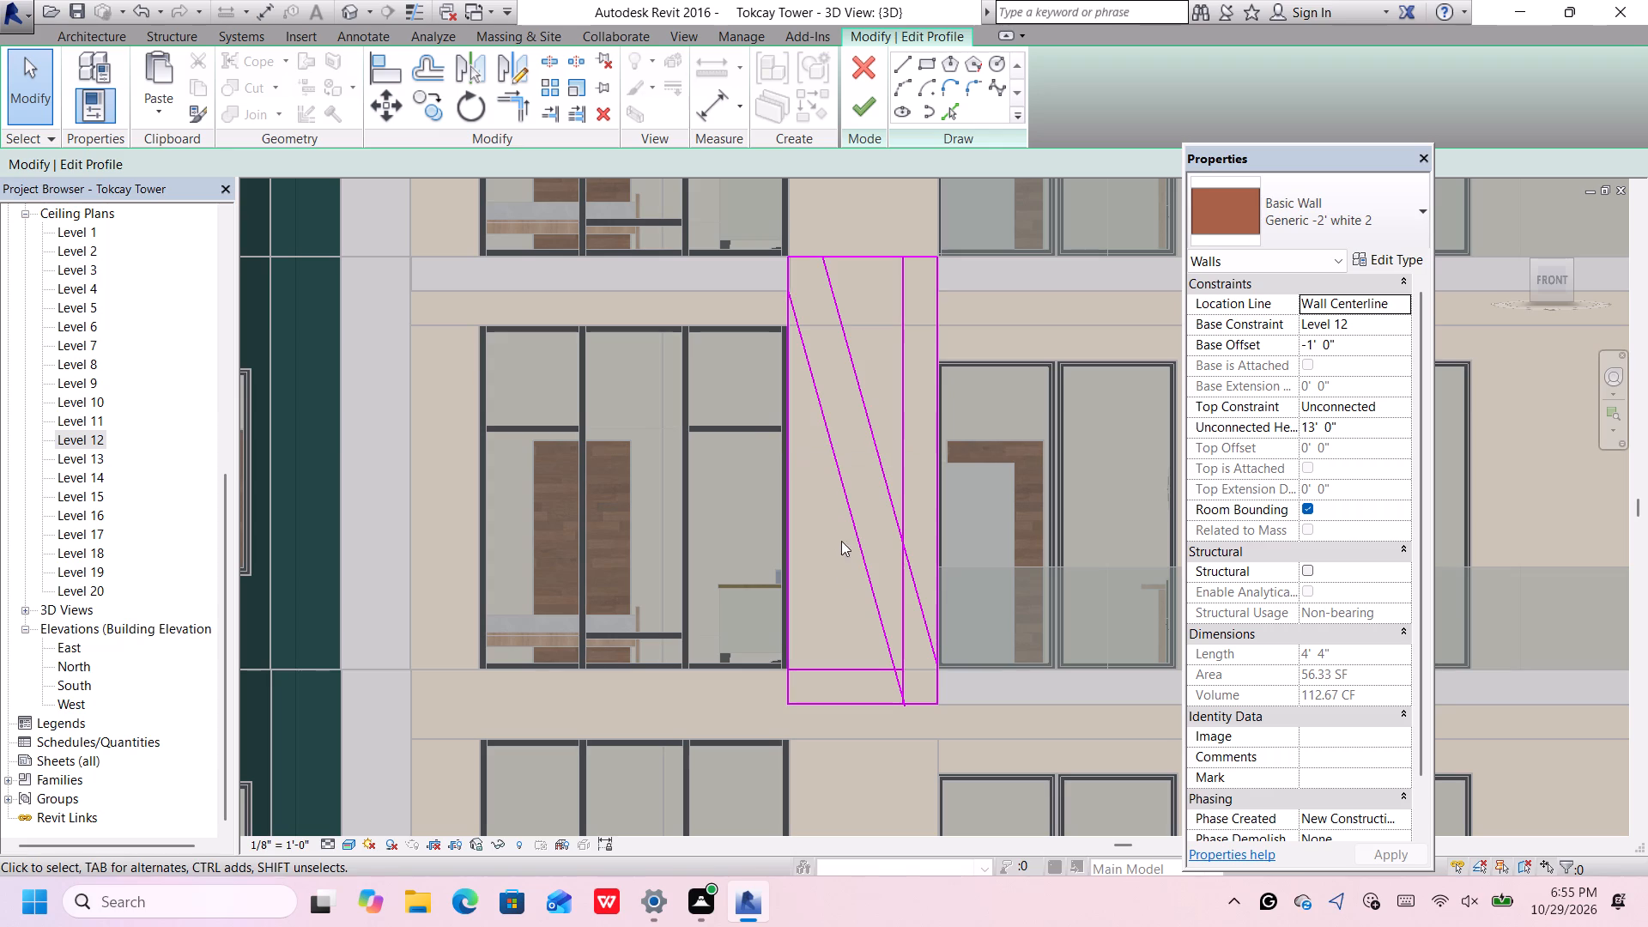
pyautogui.click(850, 668)
pyautogui.press('Delete')
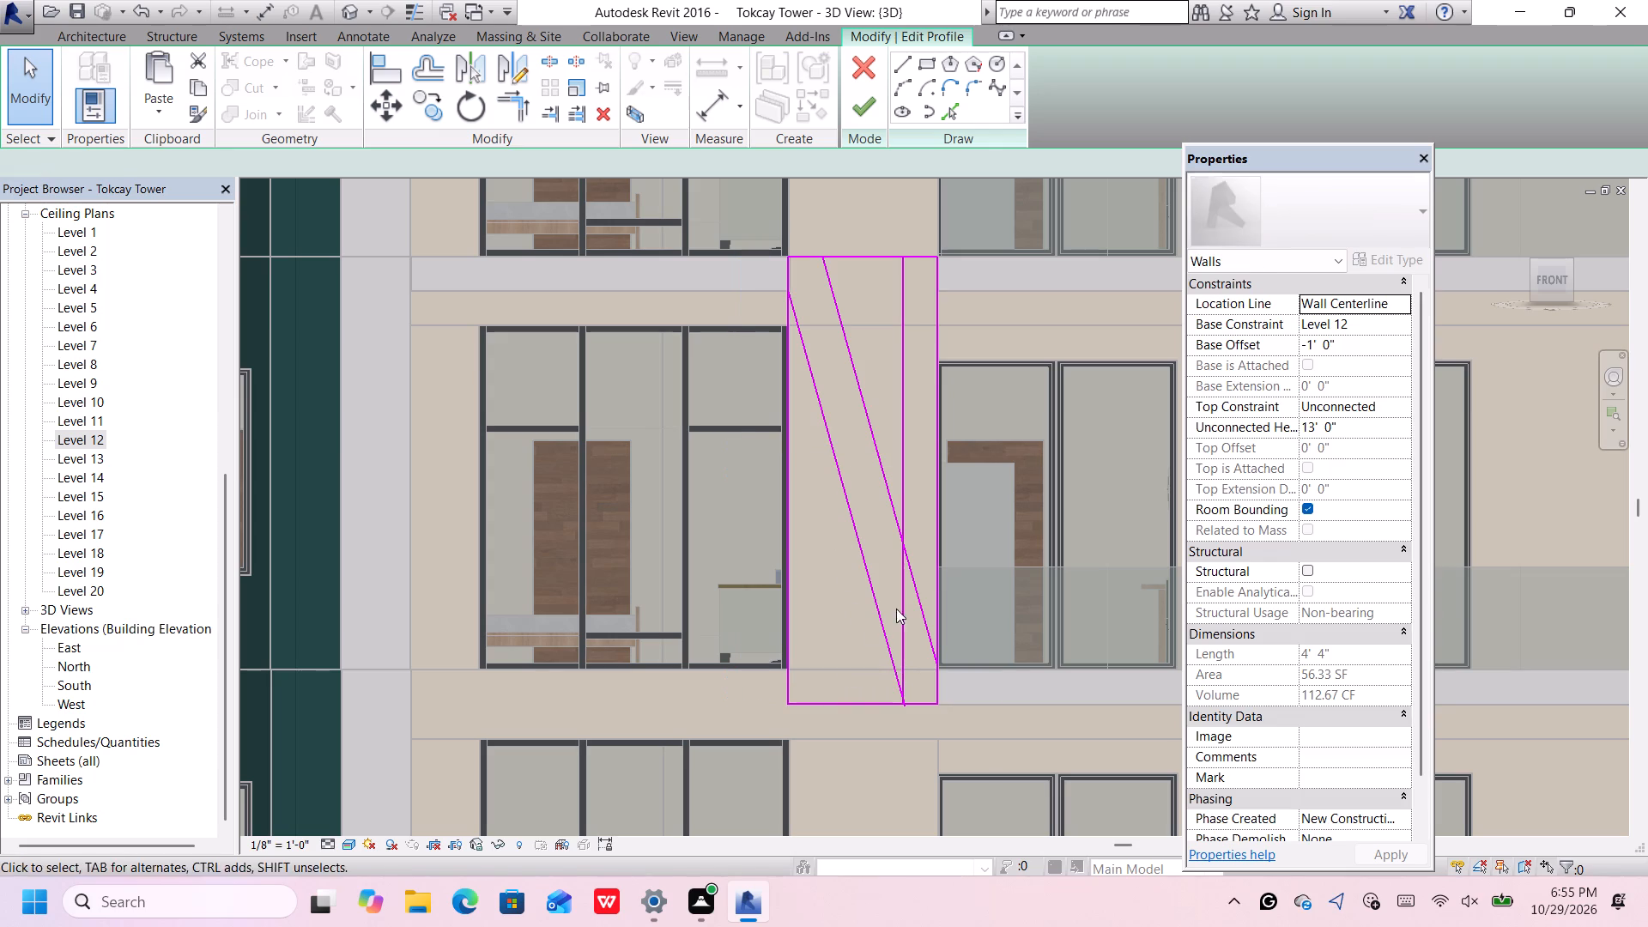
pyautogui.press('Delete')
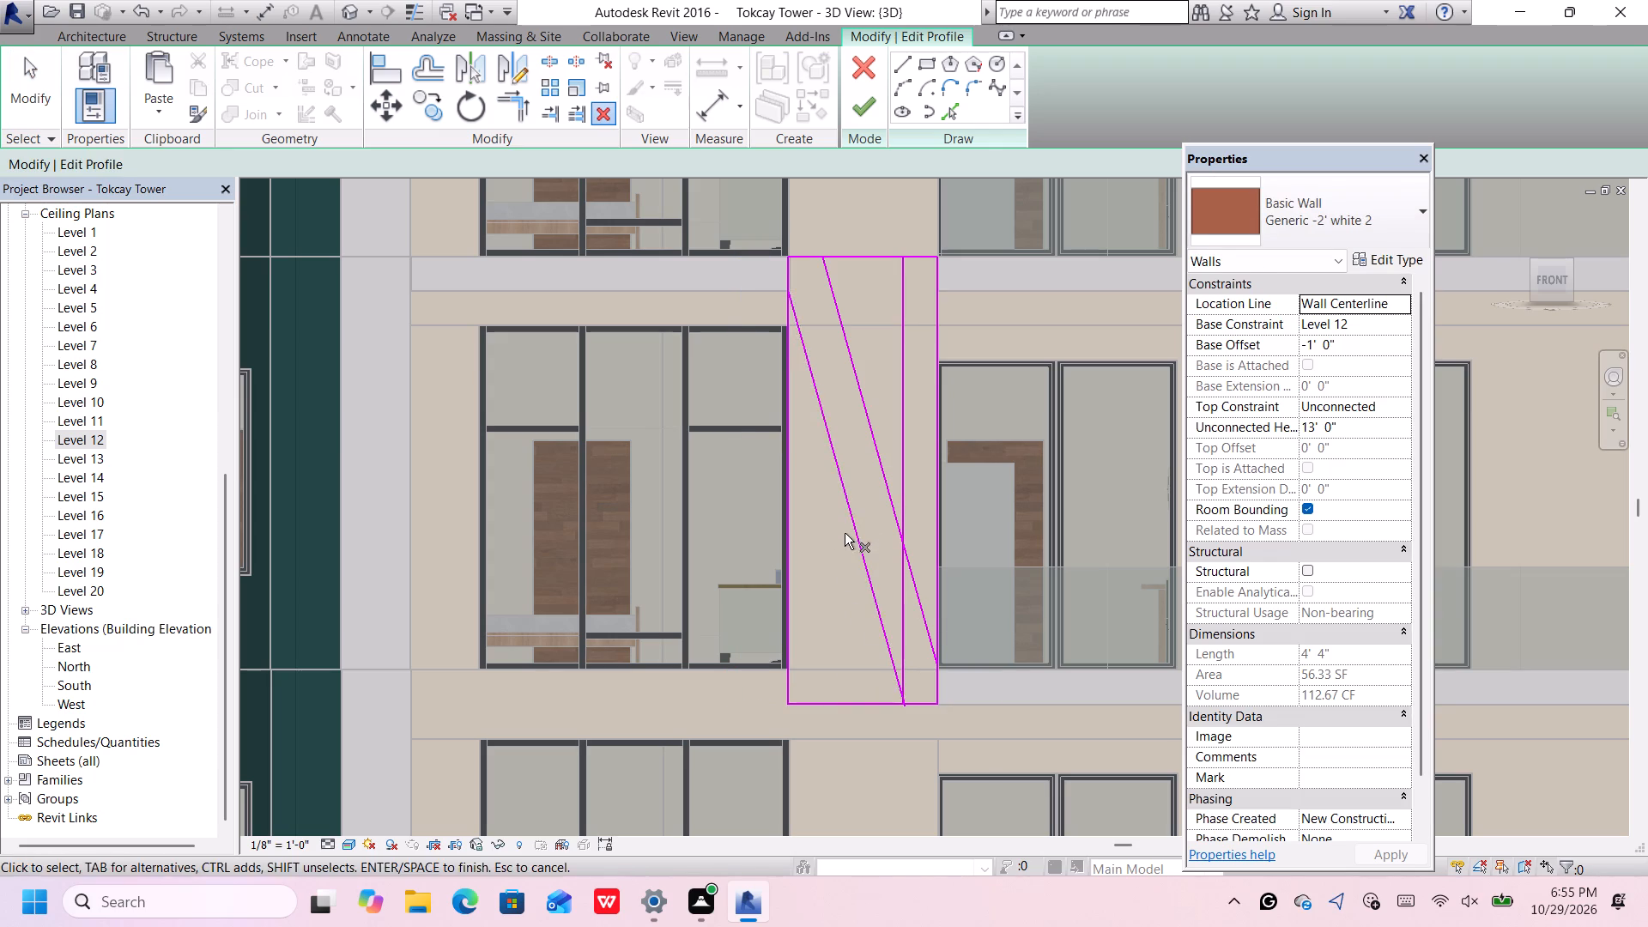
pyautogui.click(900, 585)
pyautogui.press('Delete')
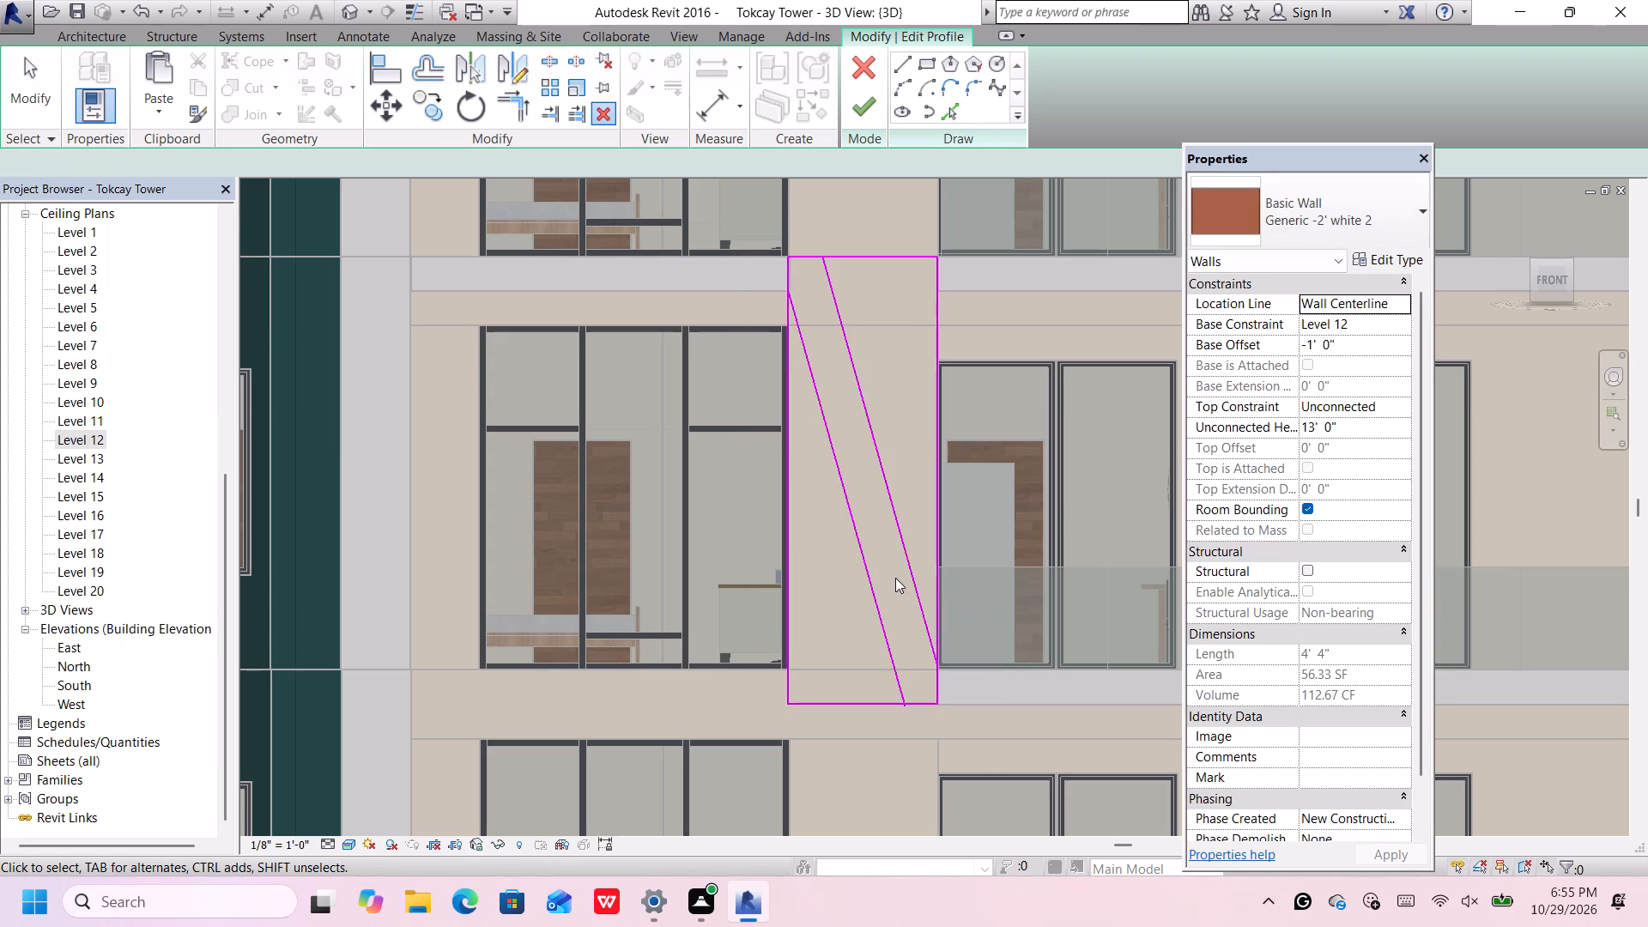
# Trim the outer edges to the two diagonals, keeping only the upper west and lower east corner pieces, and finish the wall profile.
pyautogui.moveTo(868, 264); pyautogui.dragTo(861, 287, button='middle')
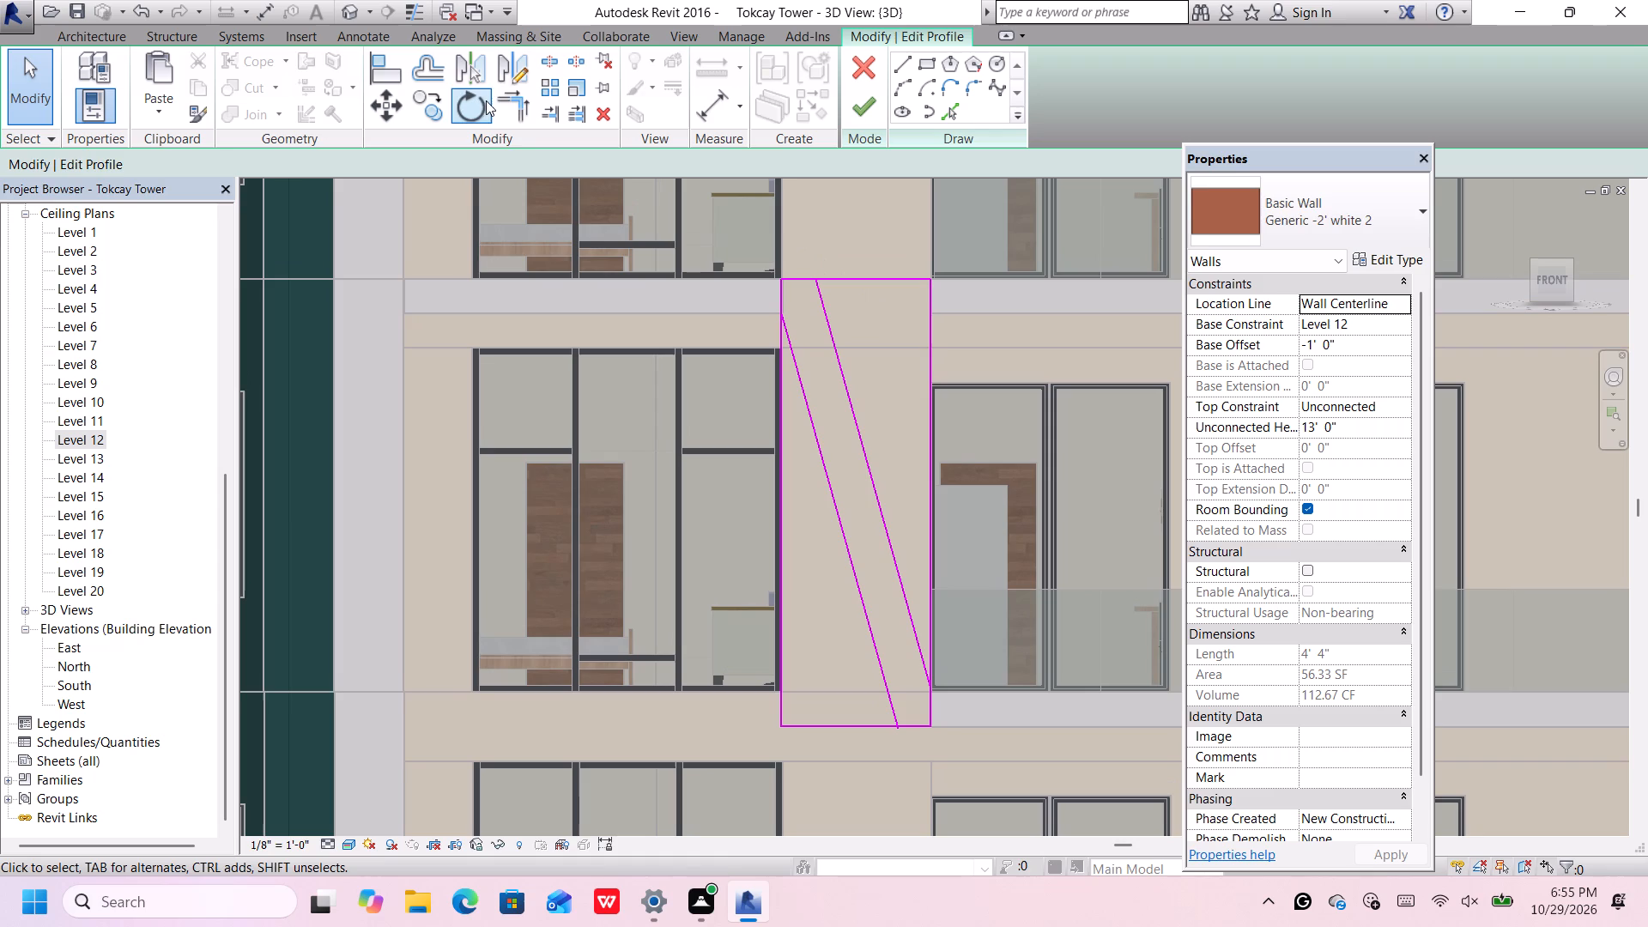
pyautogui.click(508, 104)
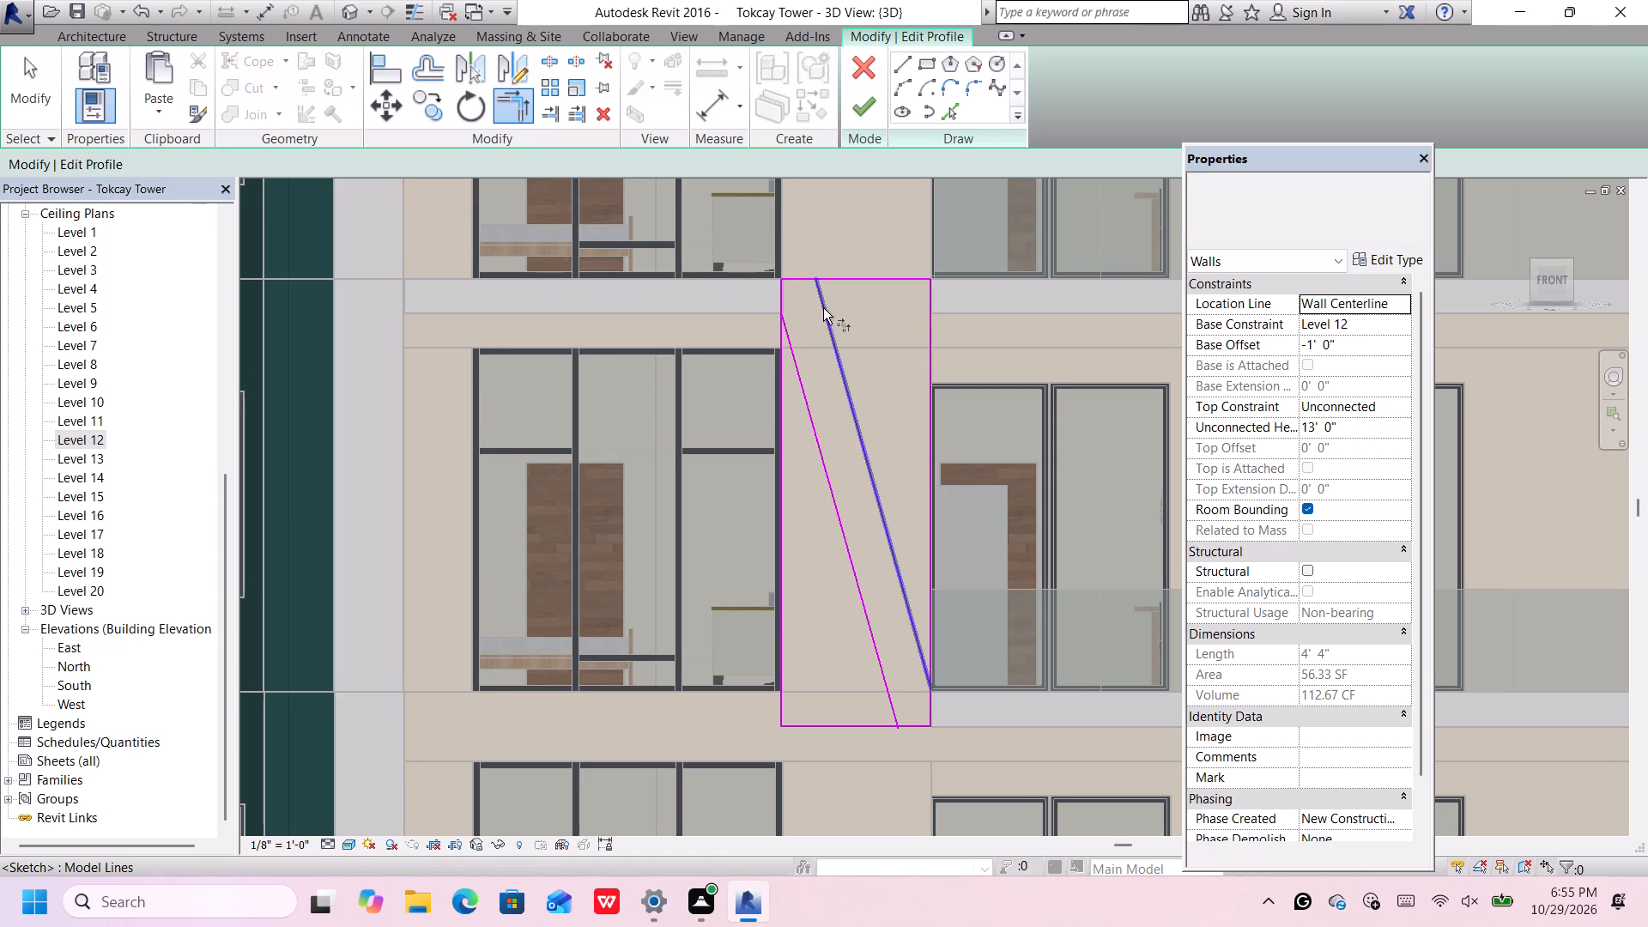
pyautogui.click(823, 308)
pyautogui.click(797, 282)
pyautogui.click(795, 361)
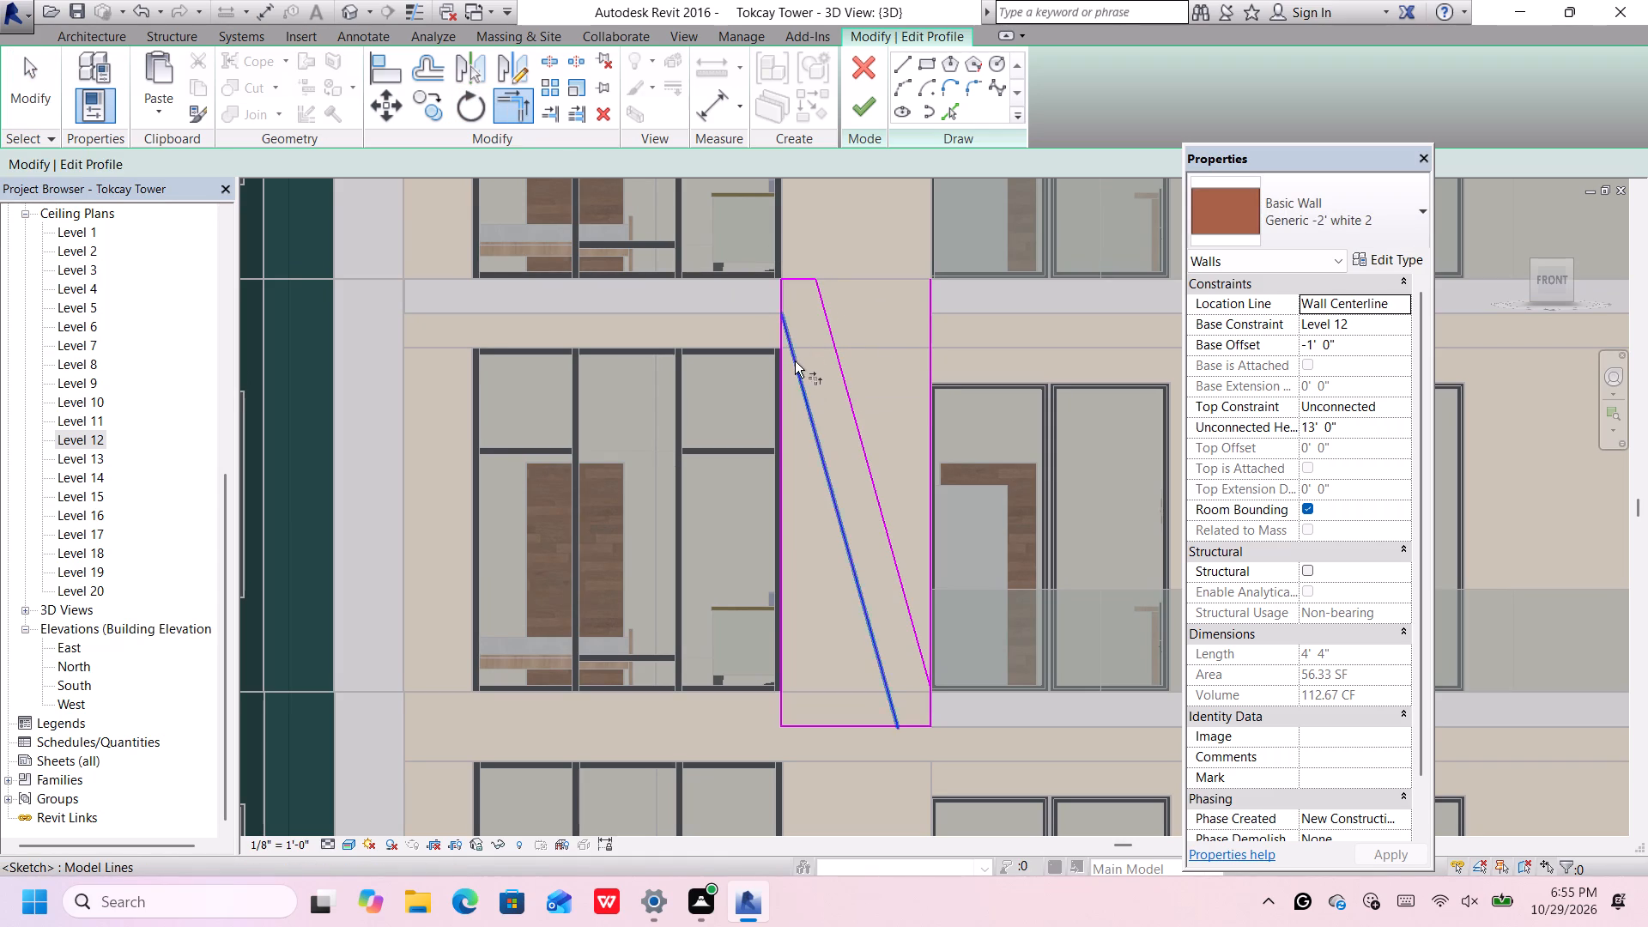
pyautogui.click(782, 296)
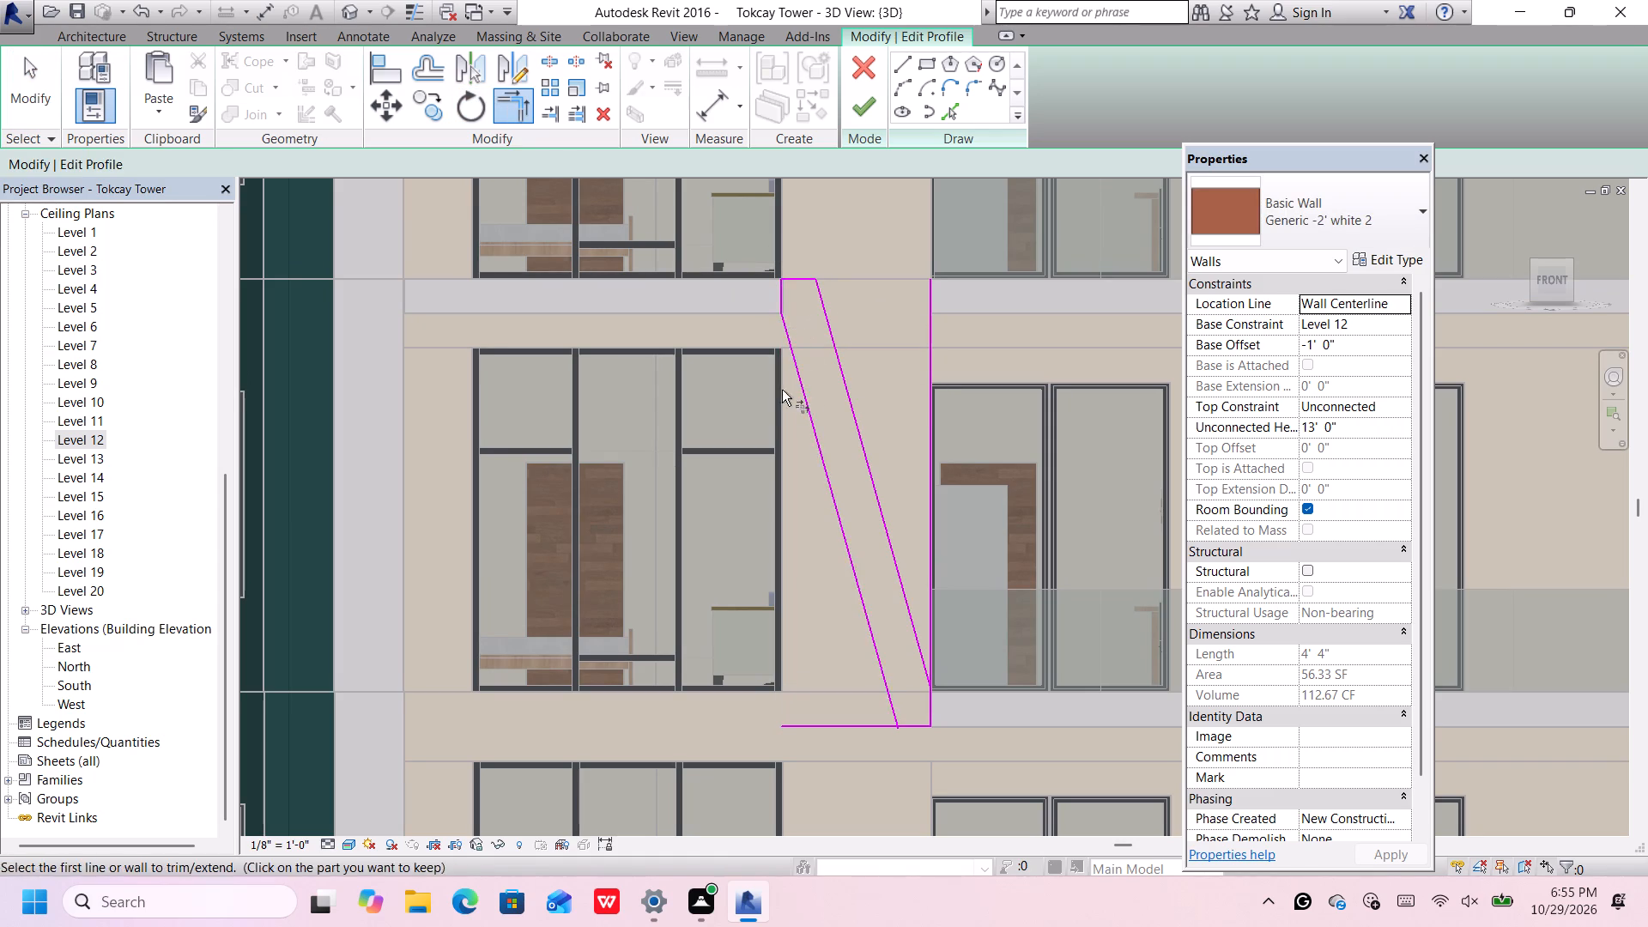
pyautogui.click(920, 665)
pyautogui.click(931, 700)
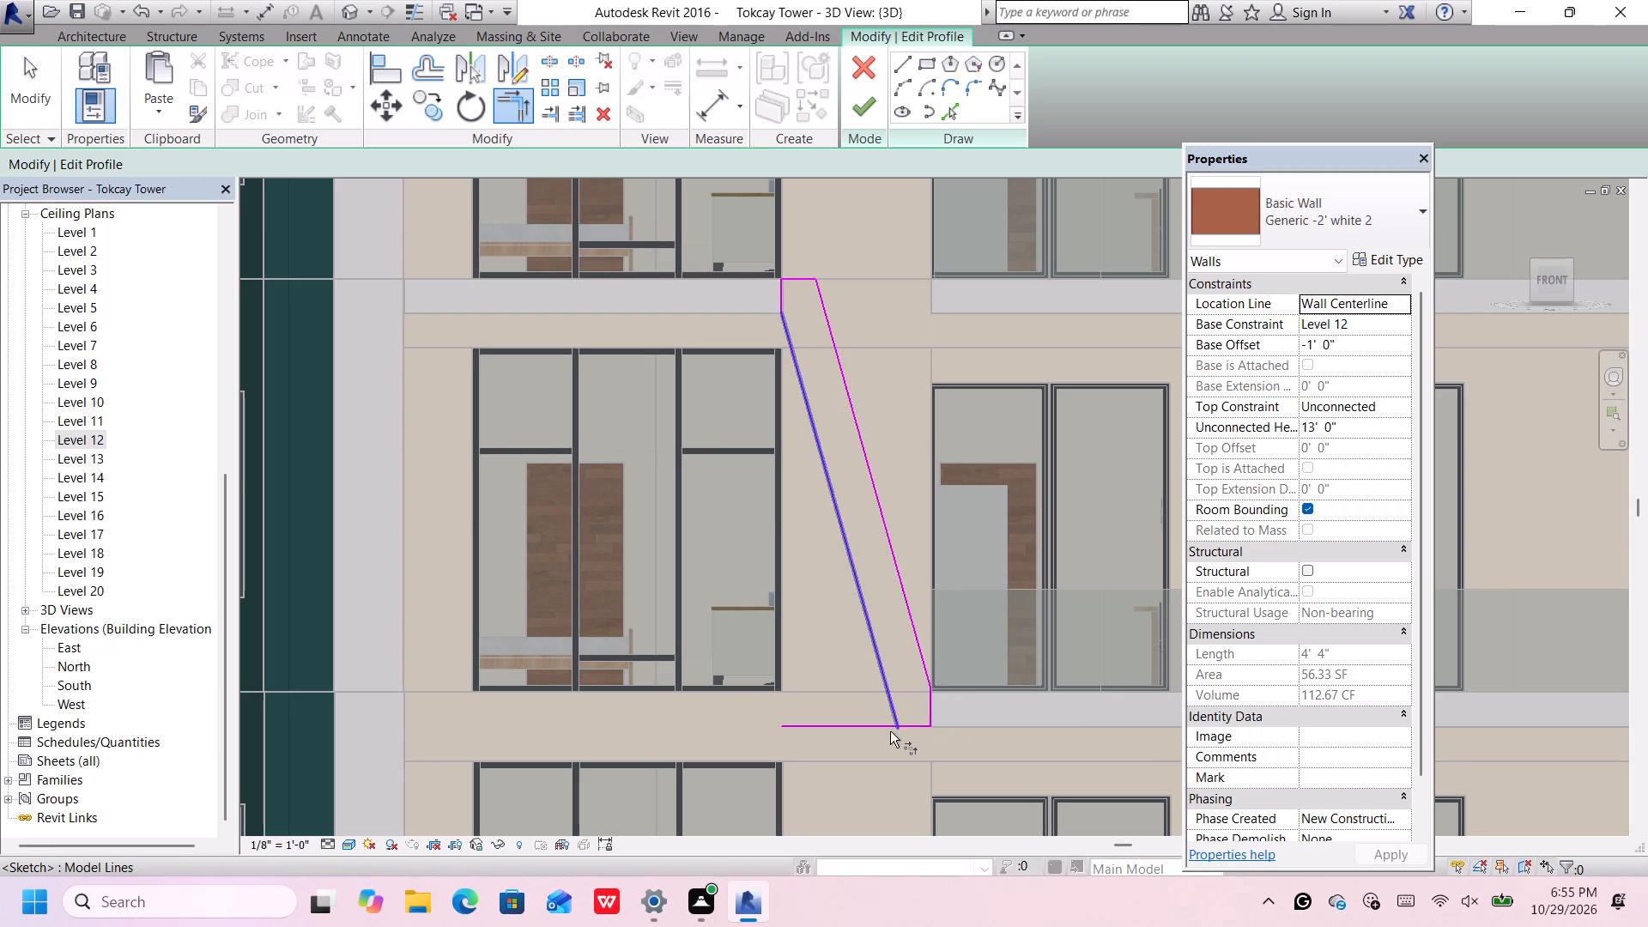
pyautogui.click(892, 704)
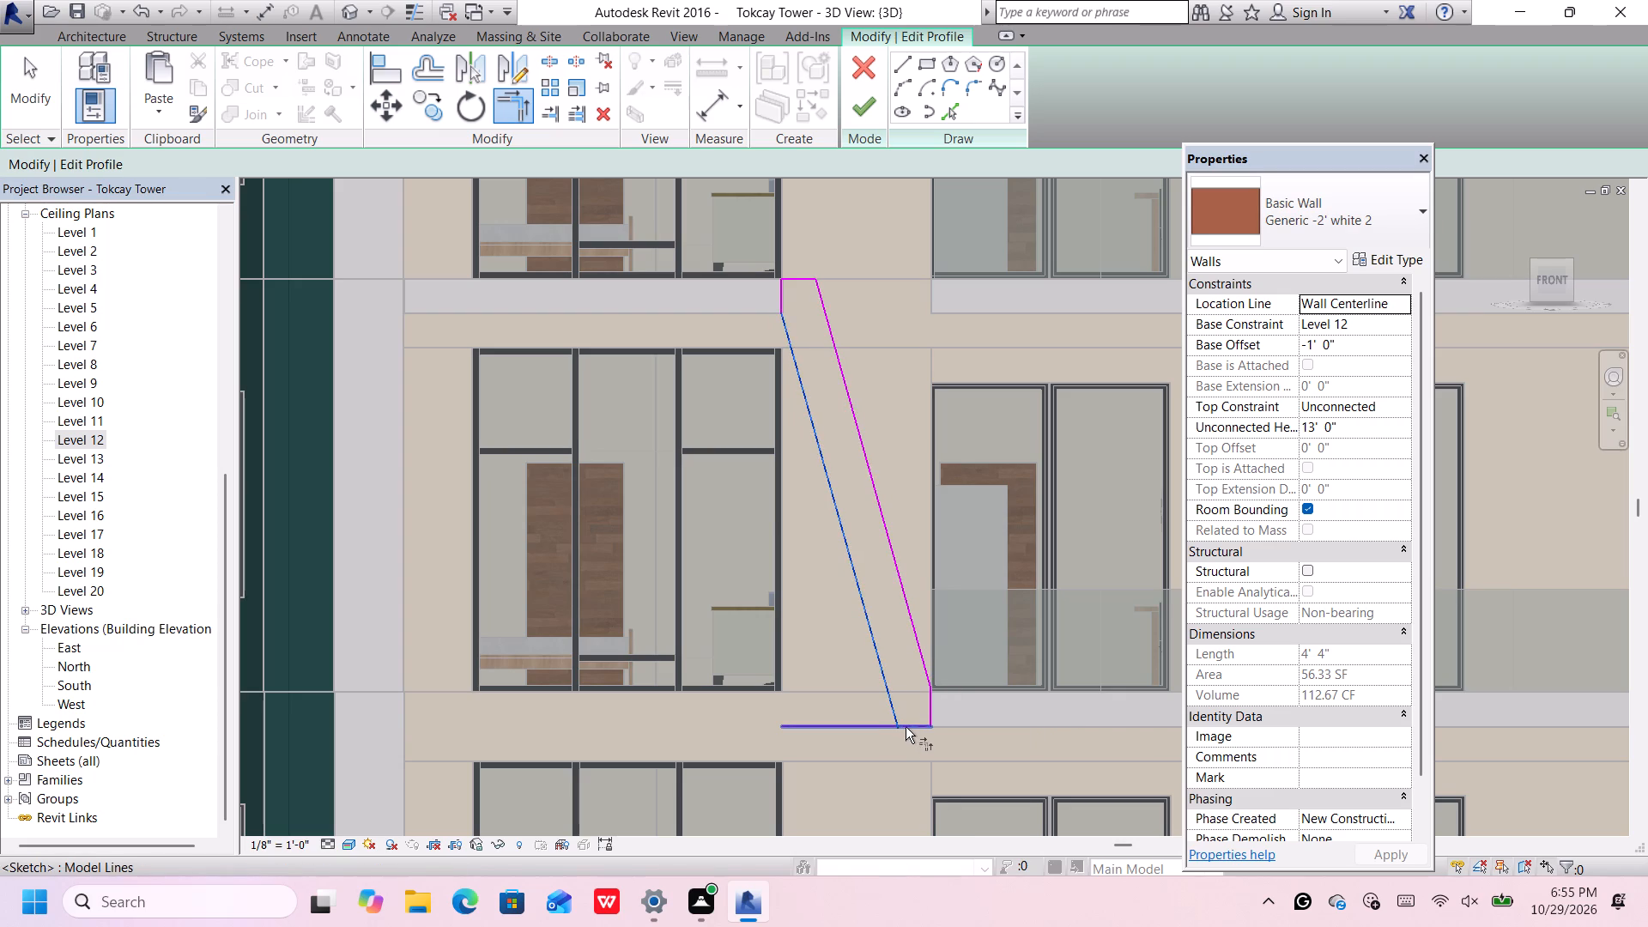
pyautogui.click(906, 727)
pyautogui.scroll(13, 902, 729)
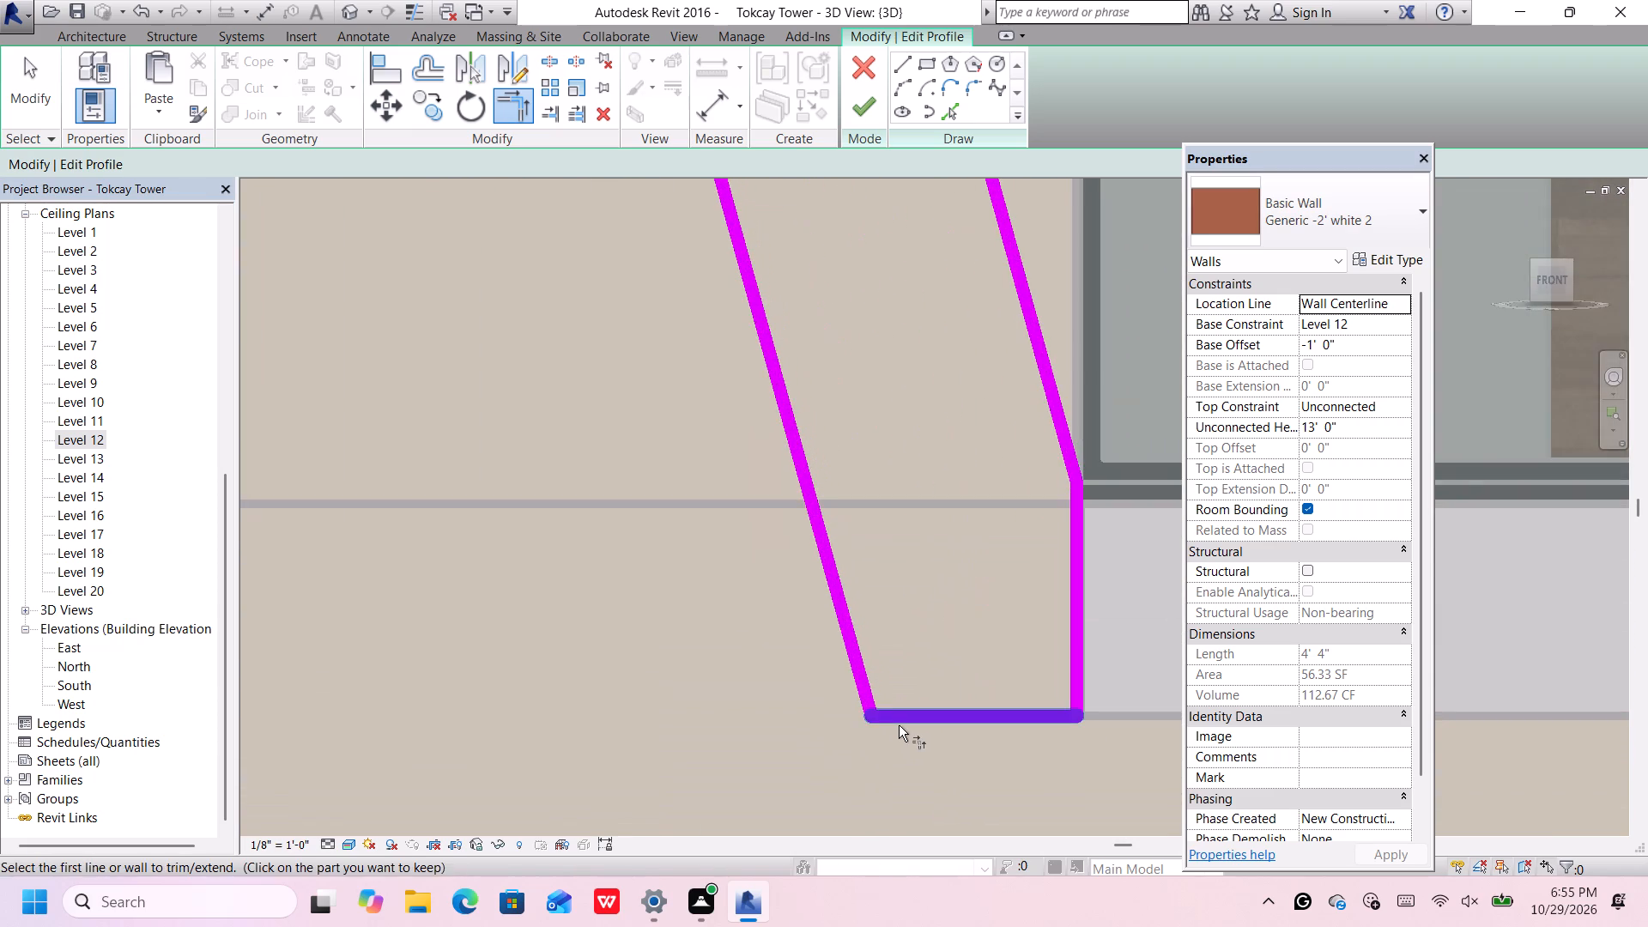
pyautogui.scroll(-16, 889, 706)
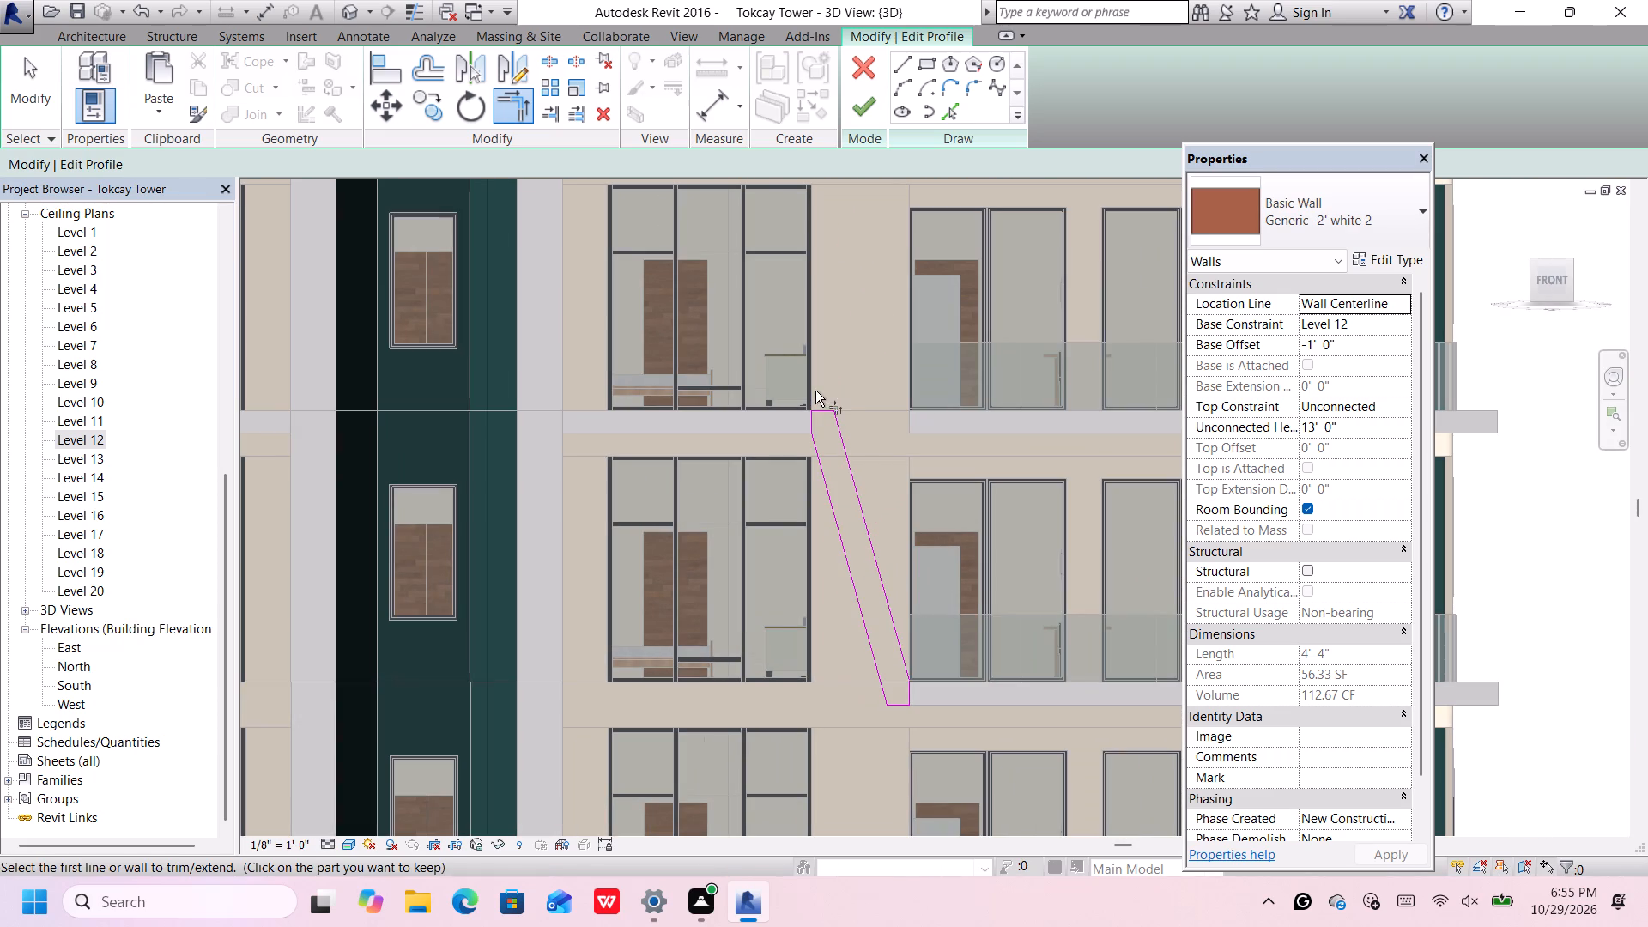
pyautogui.click(851, 114)
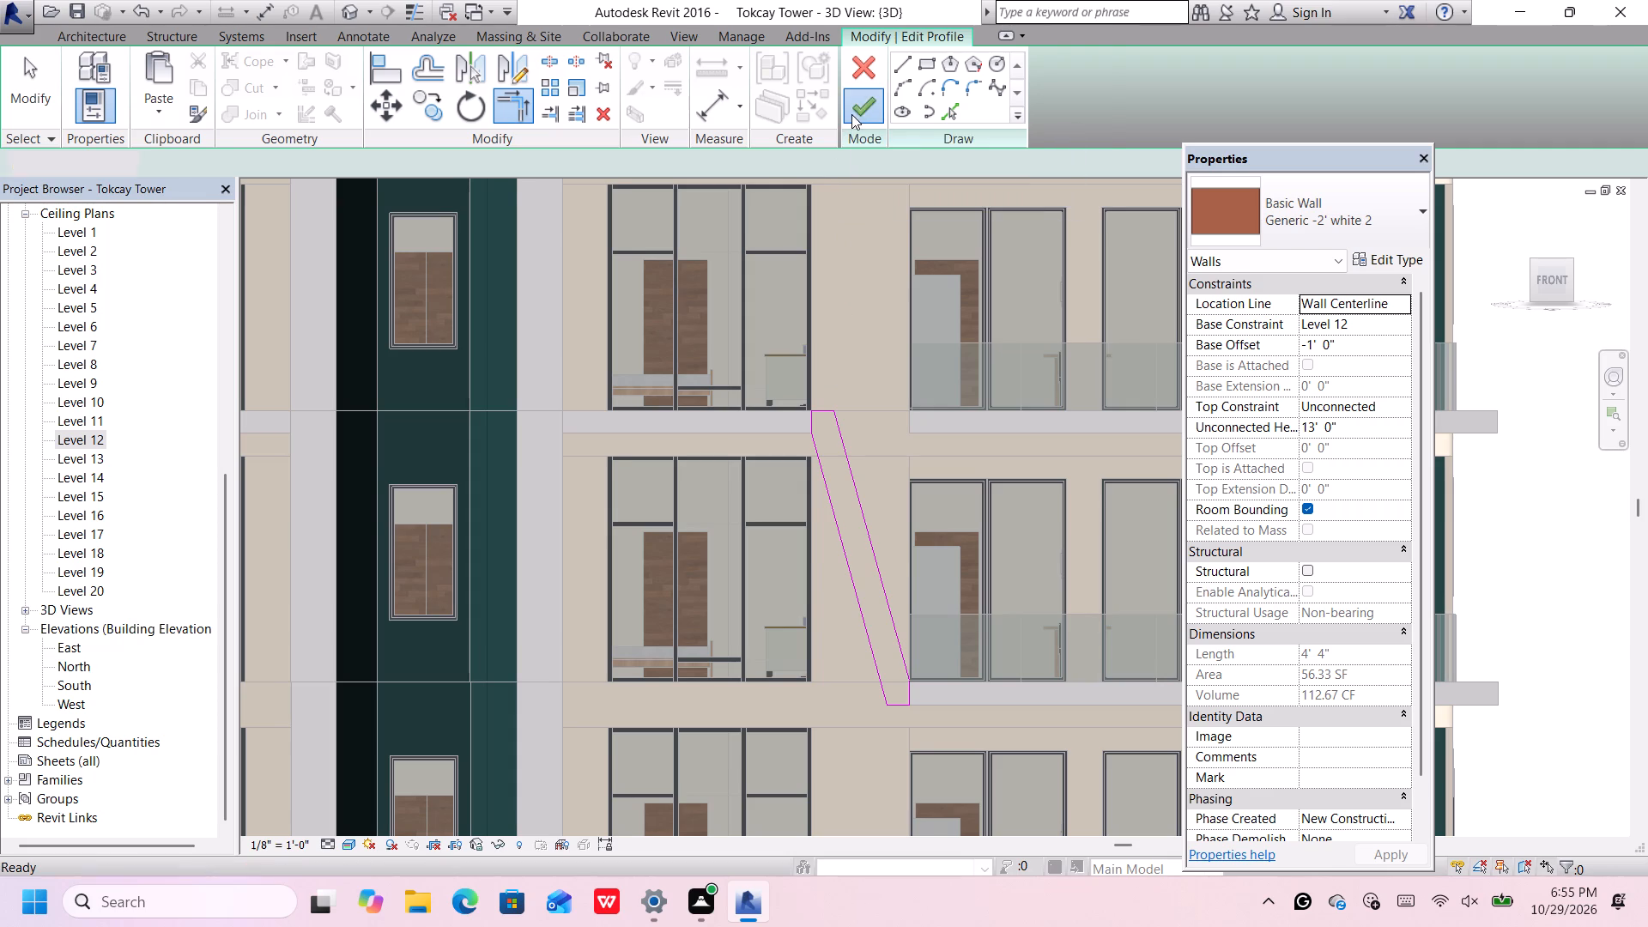
pyautogui.scroll(-7, 767, 449)
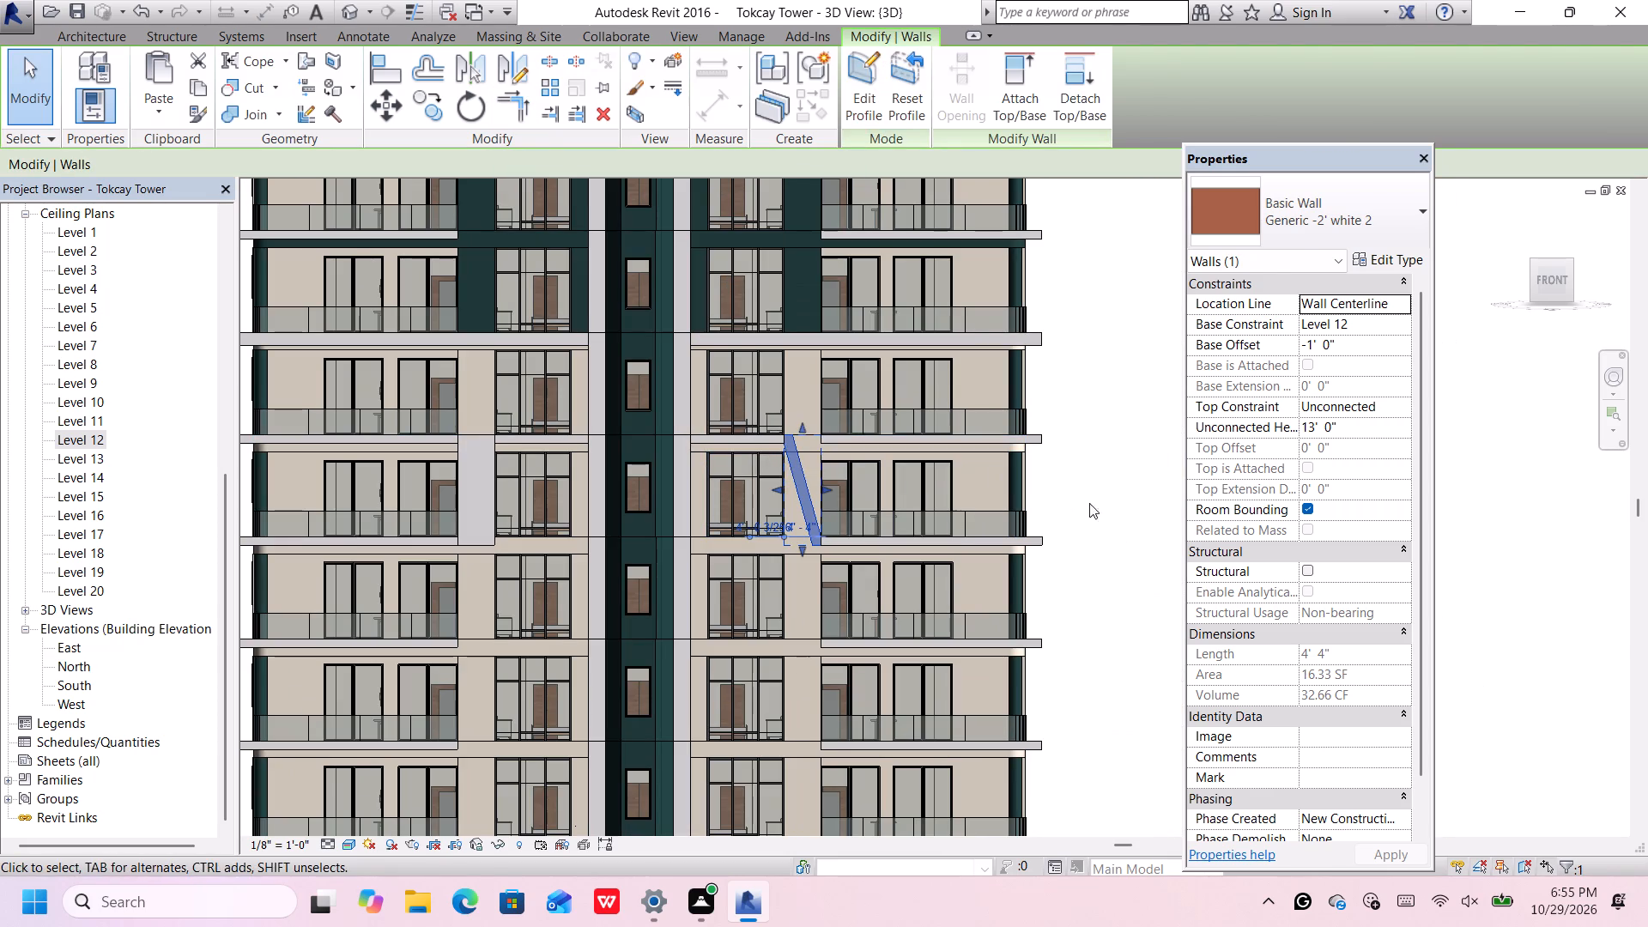
pyautogui.click(1096, 519)
# Examine how the diagonal wall meets the floor band at its upper west end and how it reads on the facade.
pyautogui.scroll(5, 771, 447)
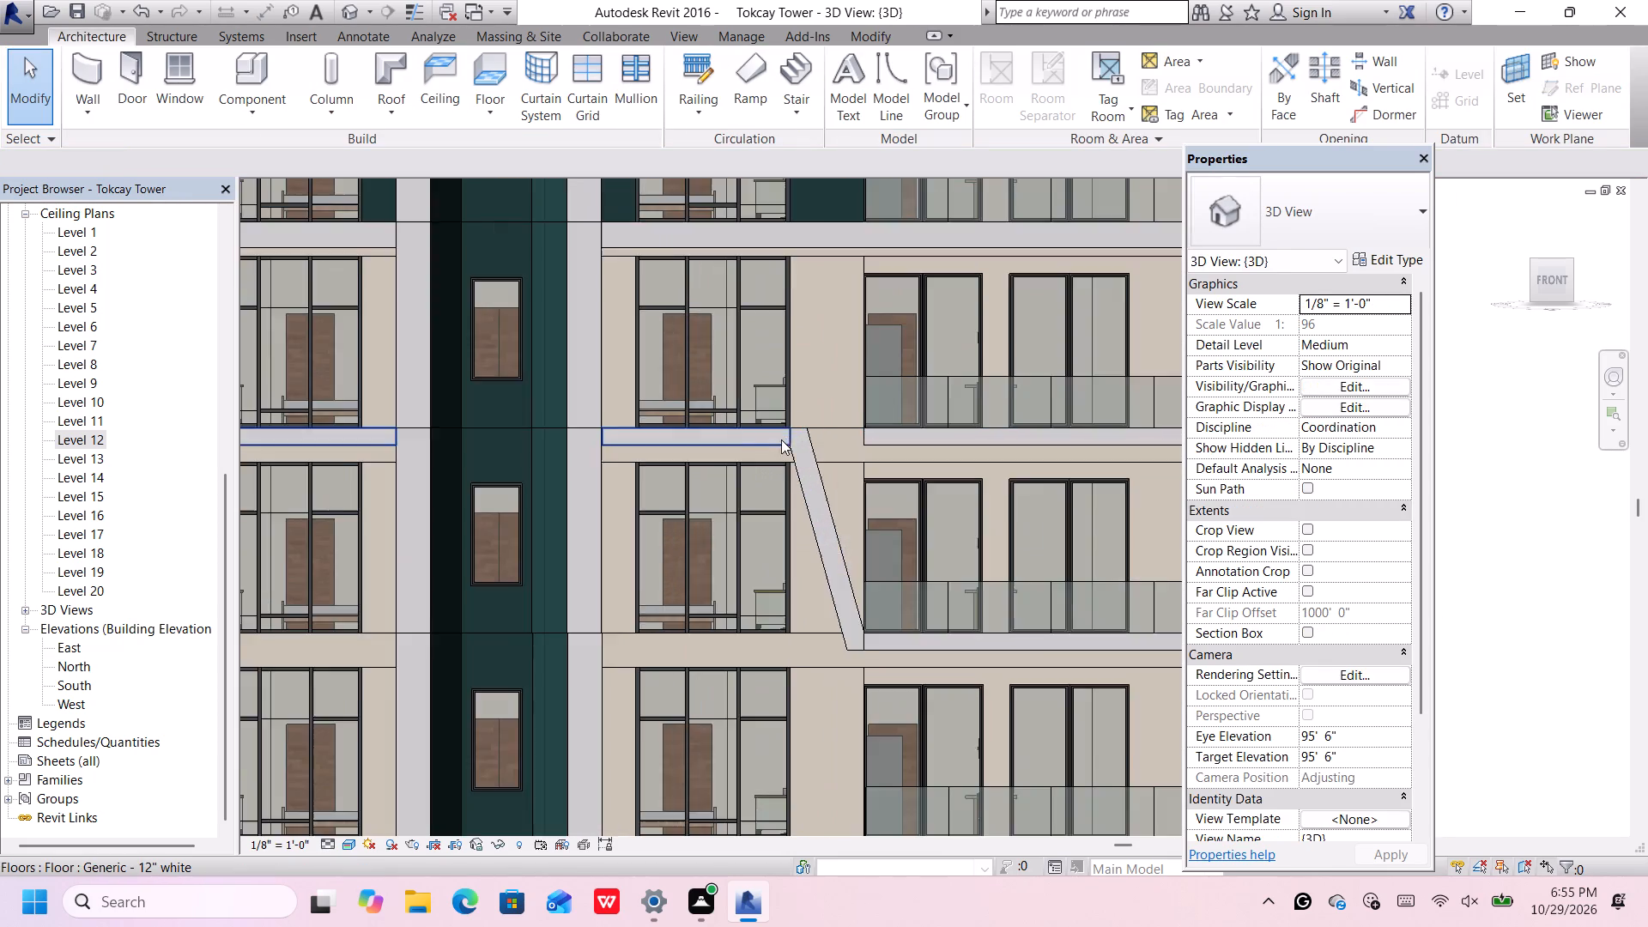
pyautogui.scroll(17, 788, 439)
pyautogui.scroll(5, 807, 374)
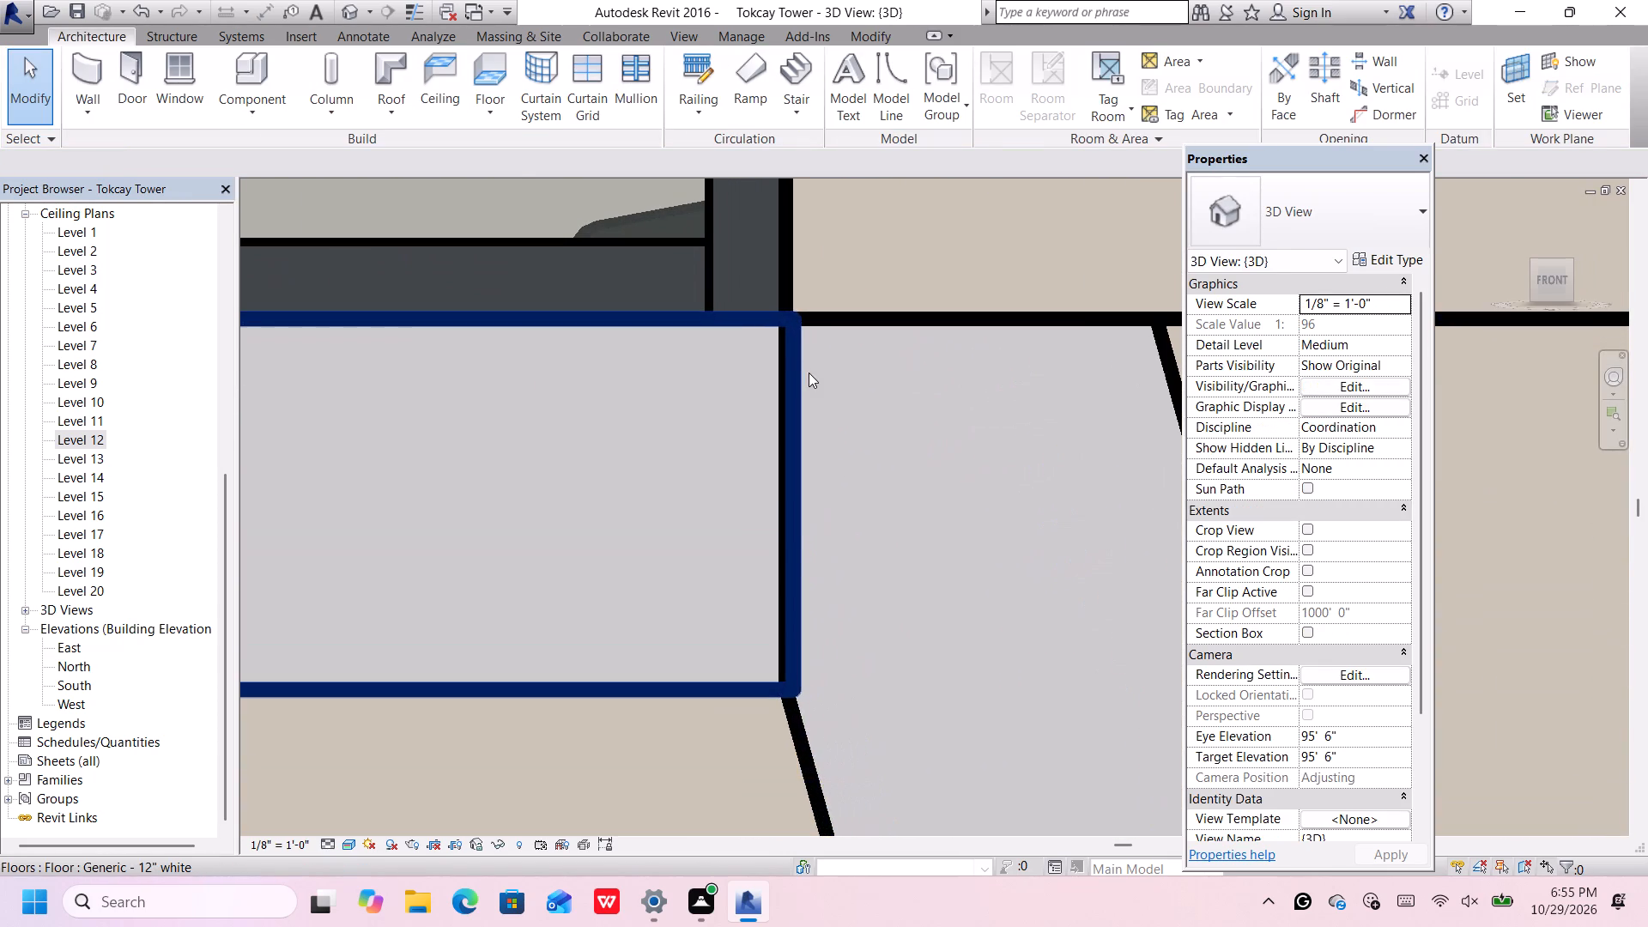
pyautogui.scroll(-12, 809, 373)
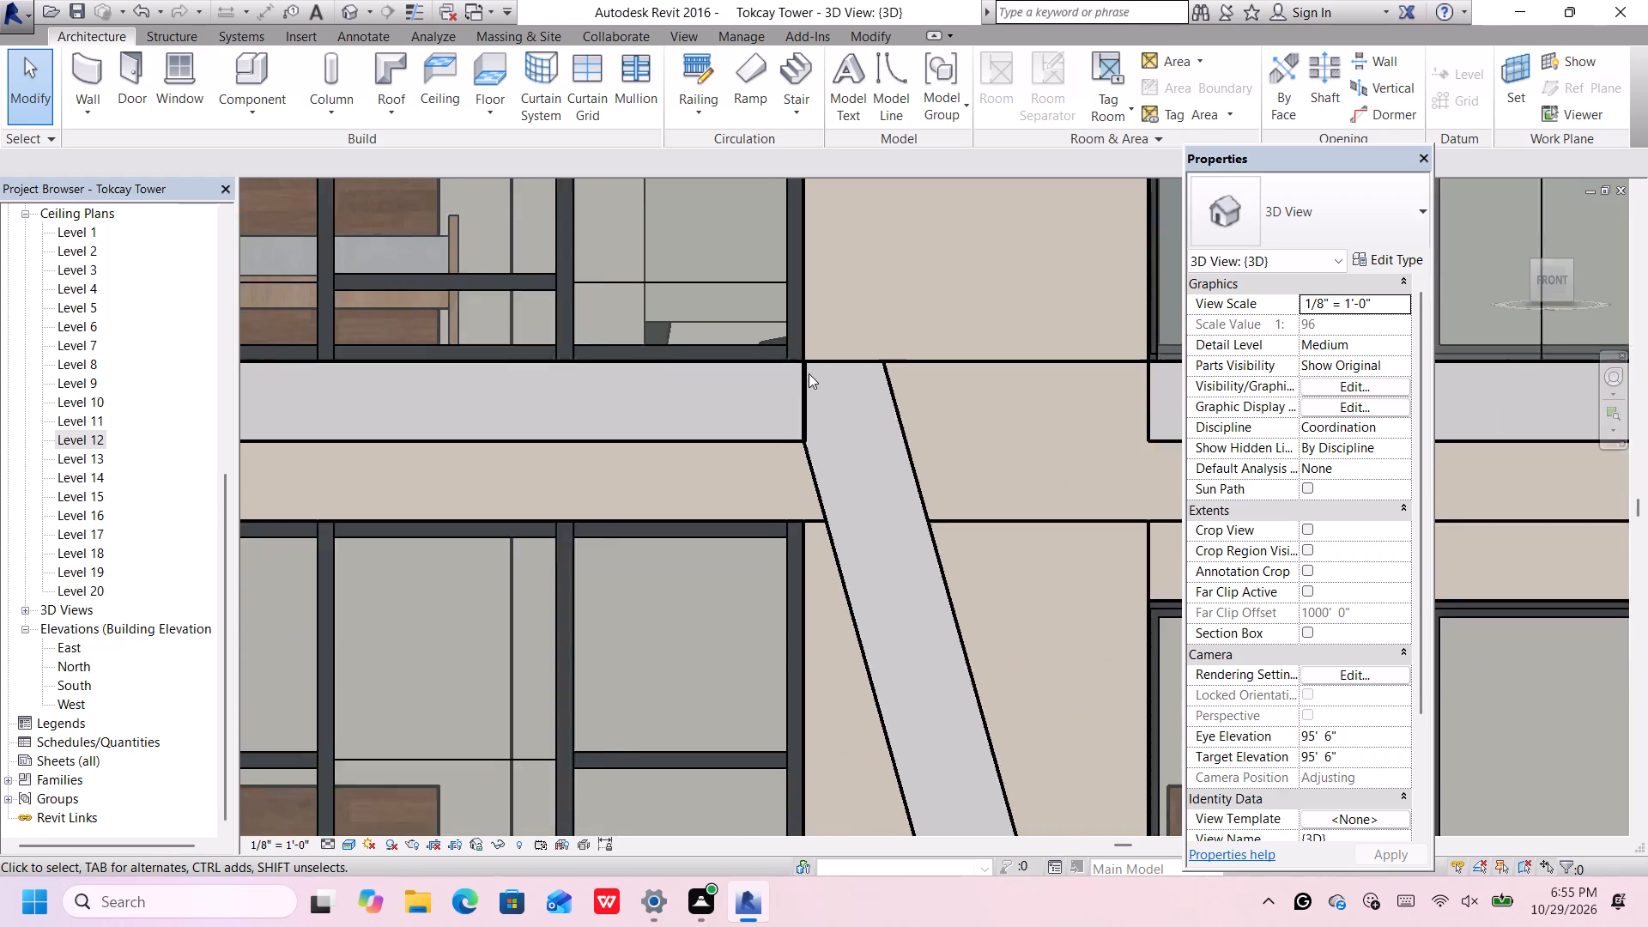
pyautogui.scroll(-13, 809, 373)
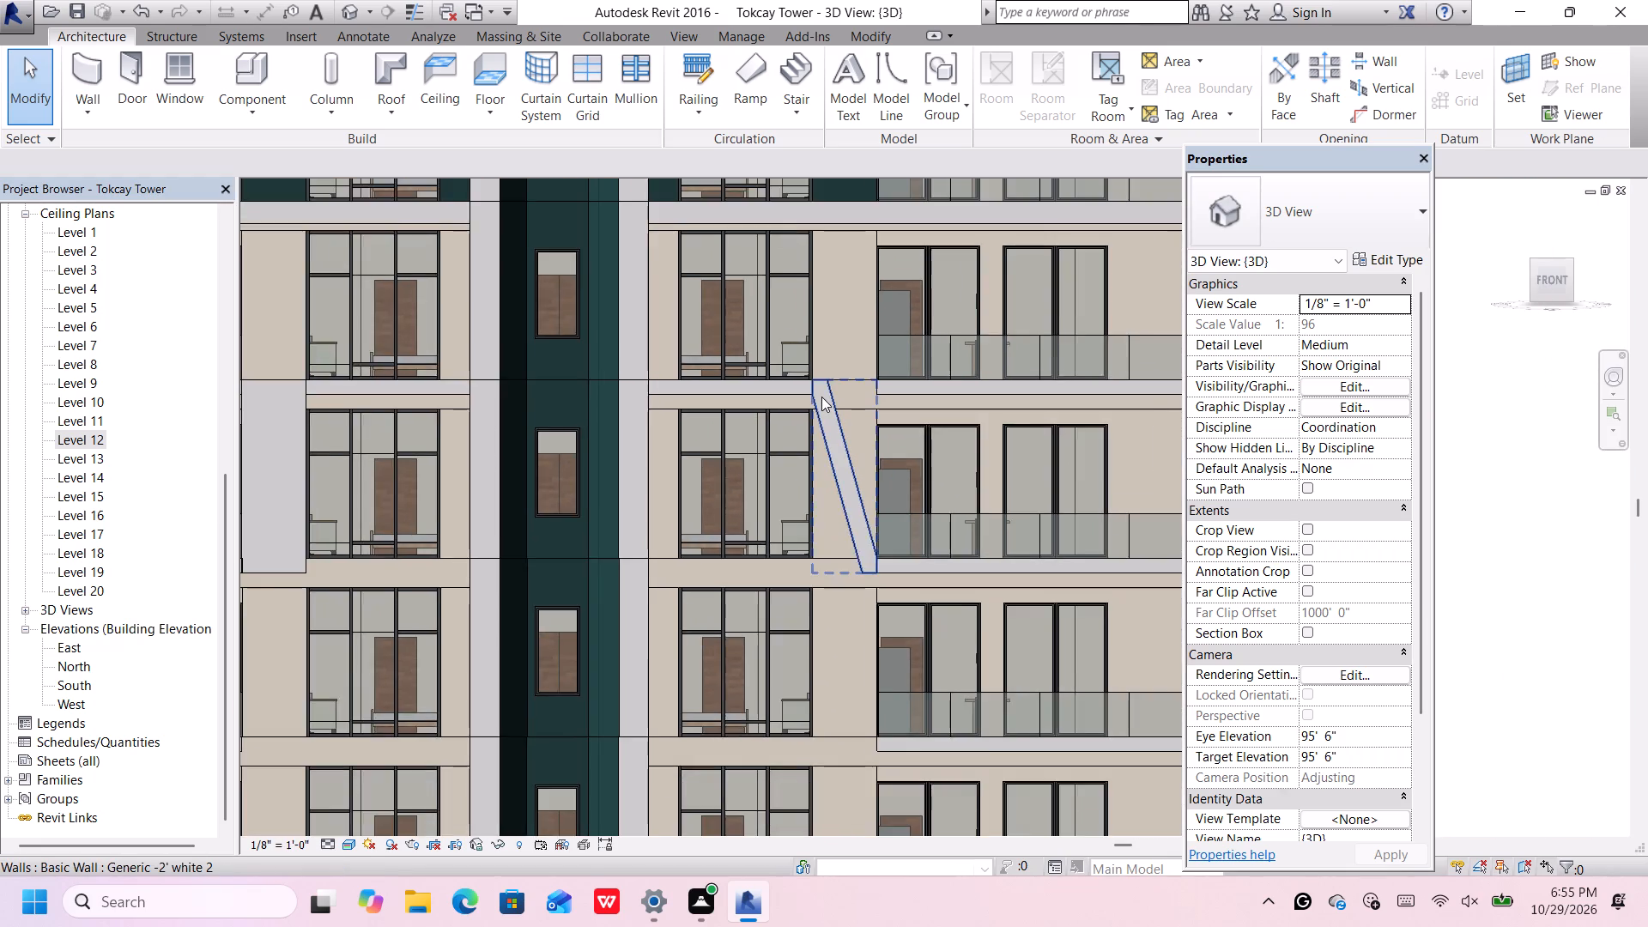
pyautogui.scroll(-5, 821, 397)
pyautogui.click(1098, 479)
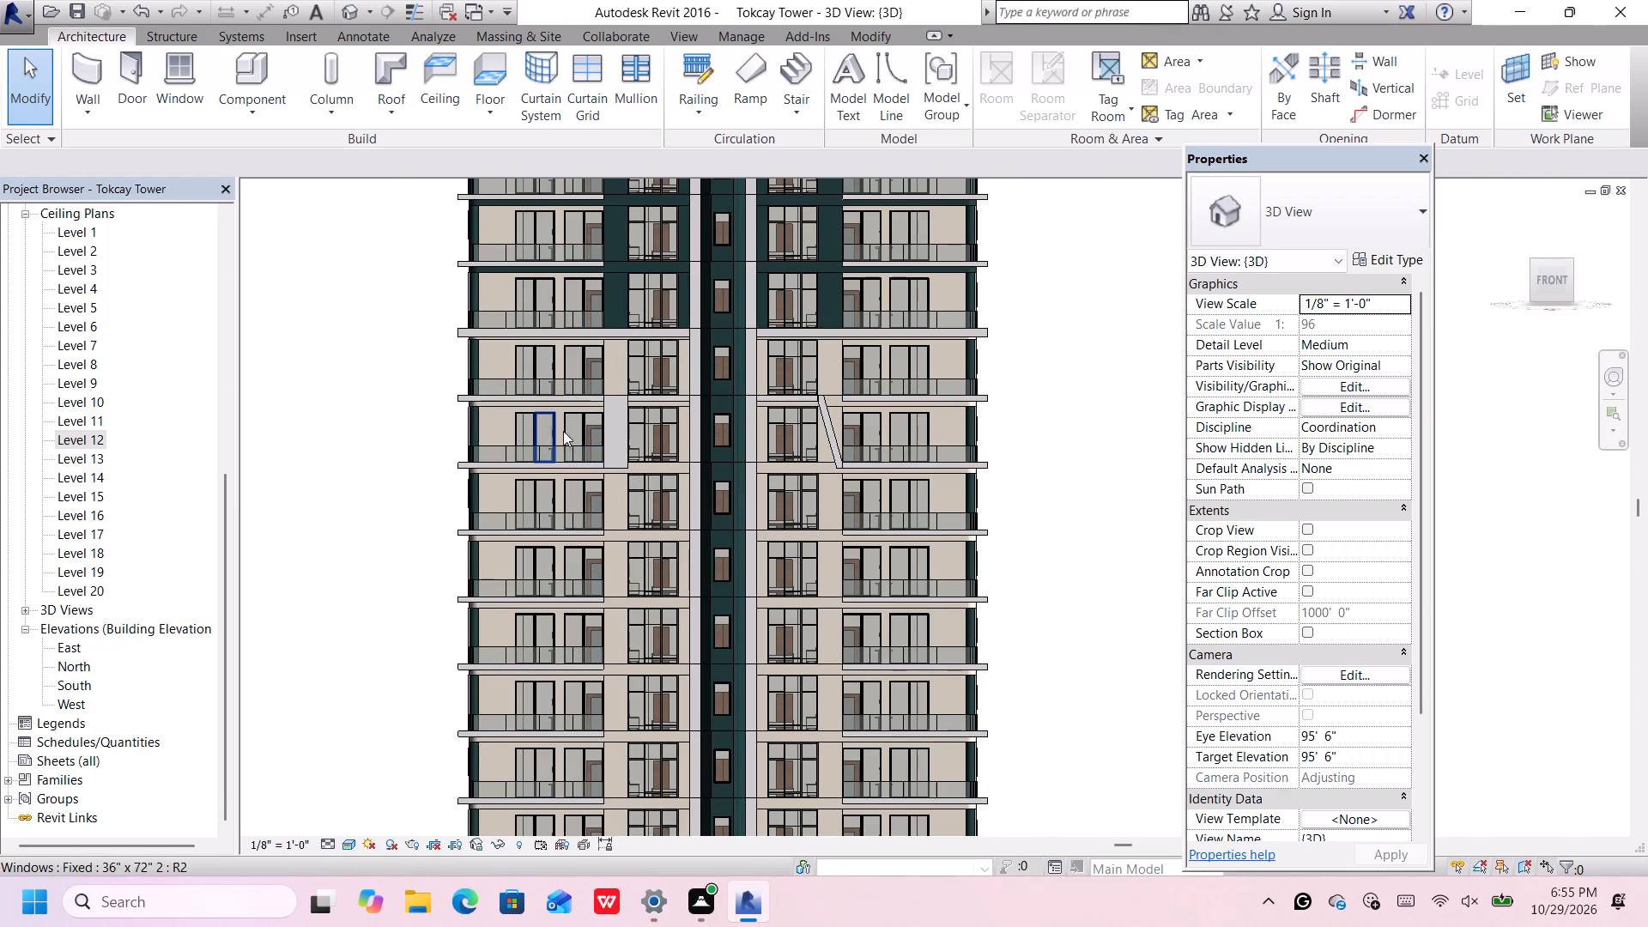
# In the profile of the matching Level 12 white wall west of the central core, offset copies of all four edges 1' inward as guide lines.
pyautogui.click(621, 413)
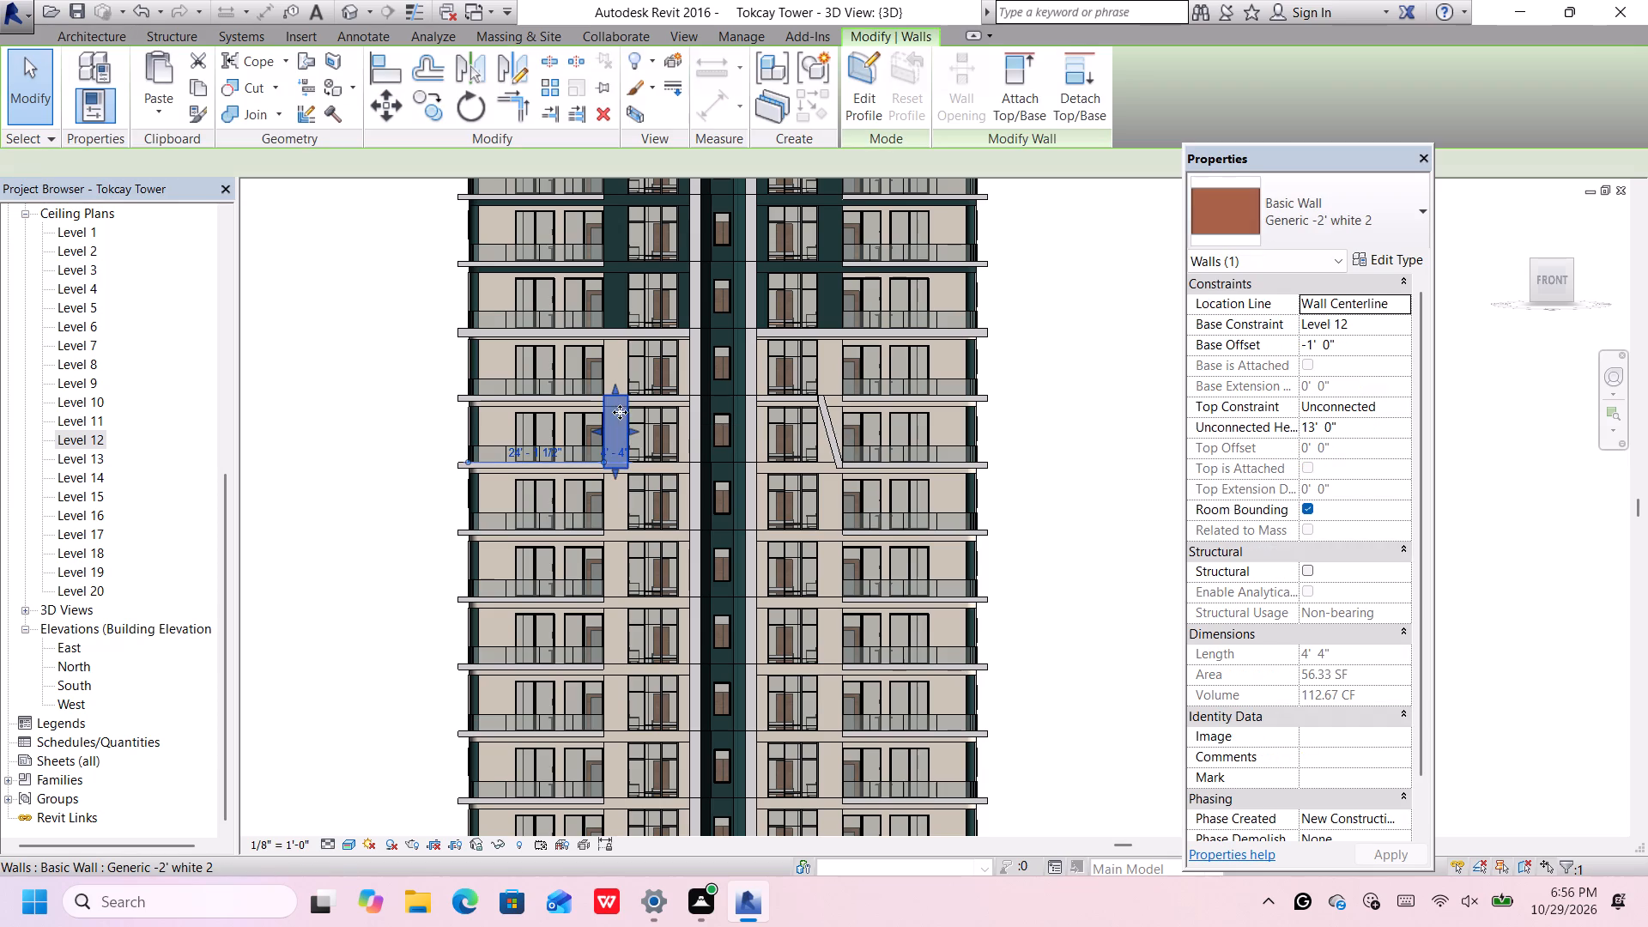
pyautogui.scroll(6, 603, 409)
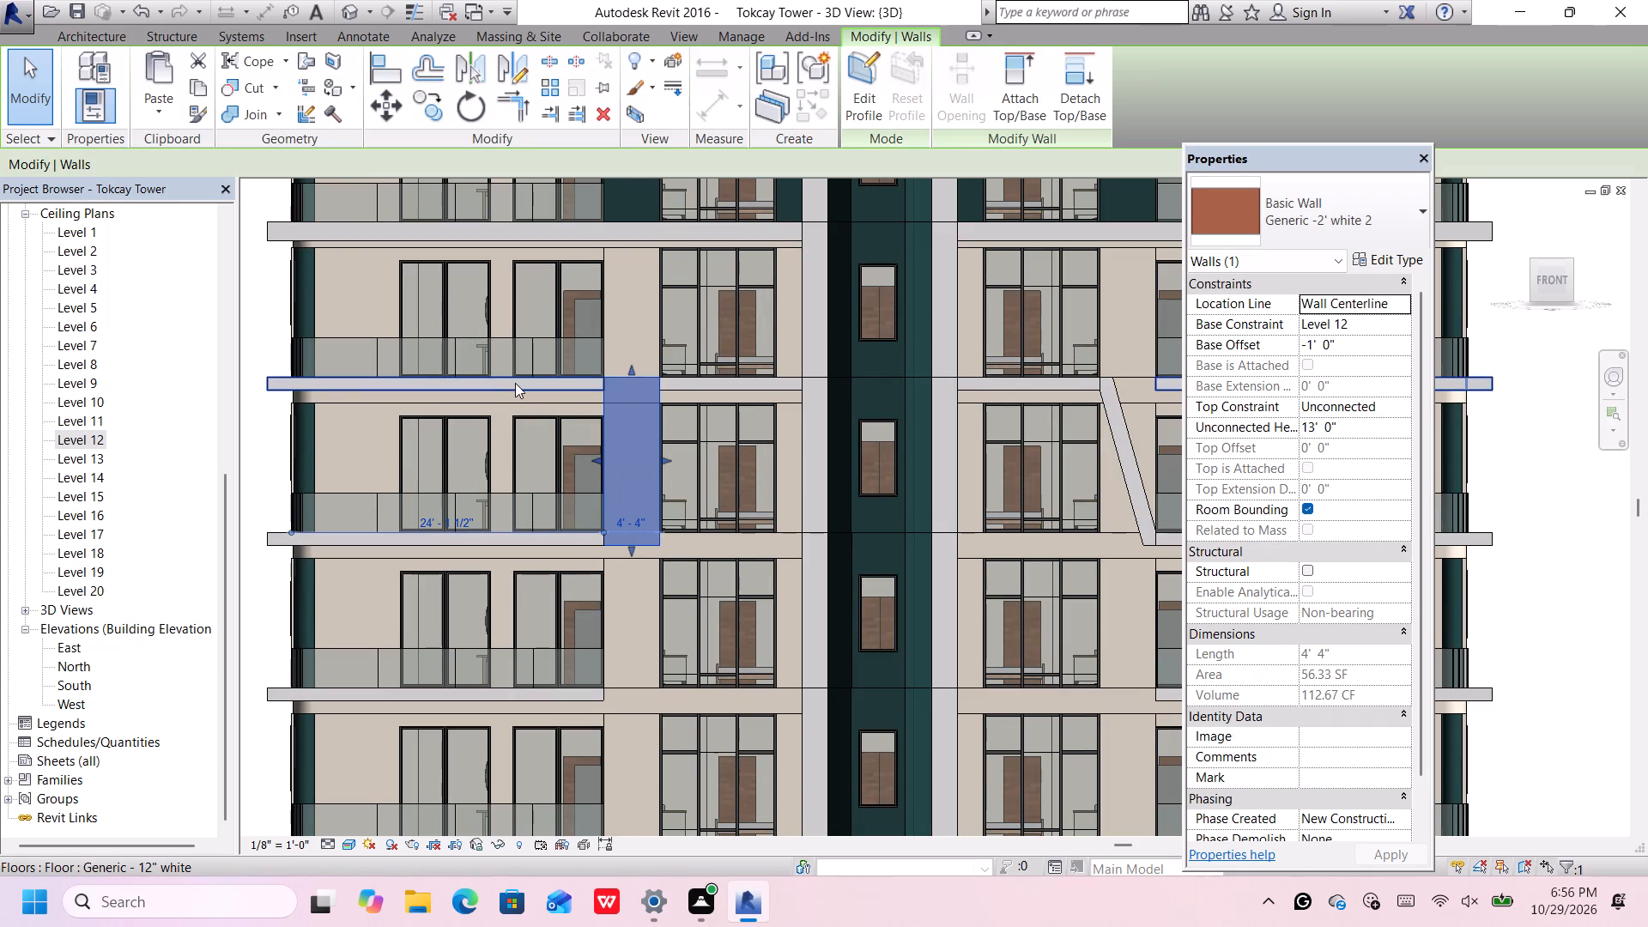
pyautogui.click(859, 91)
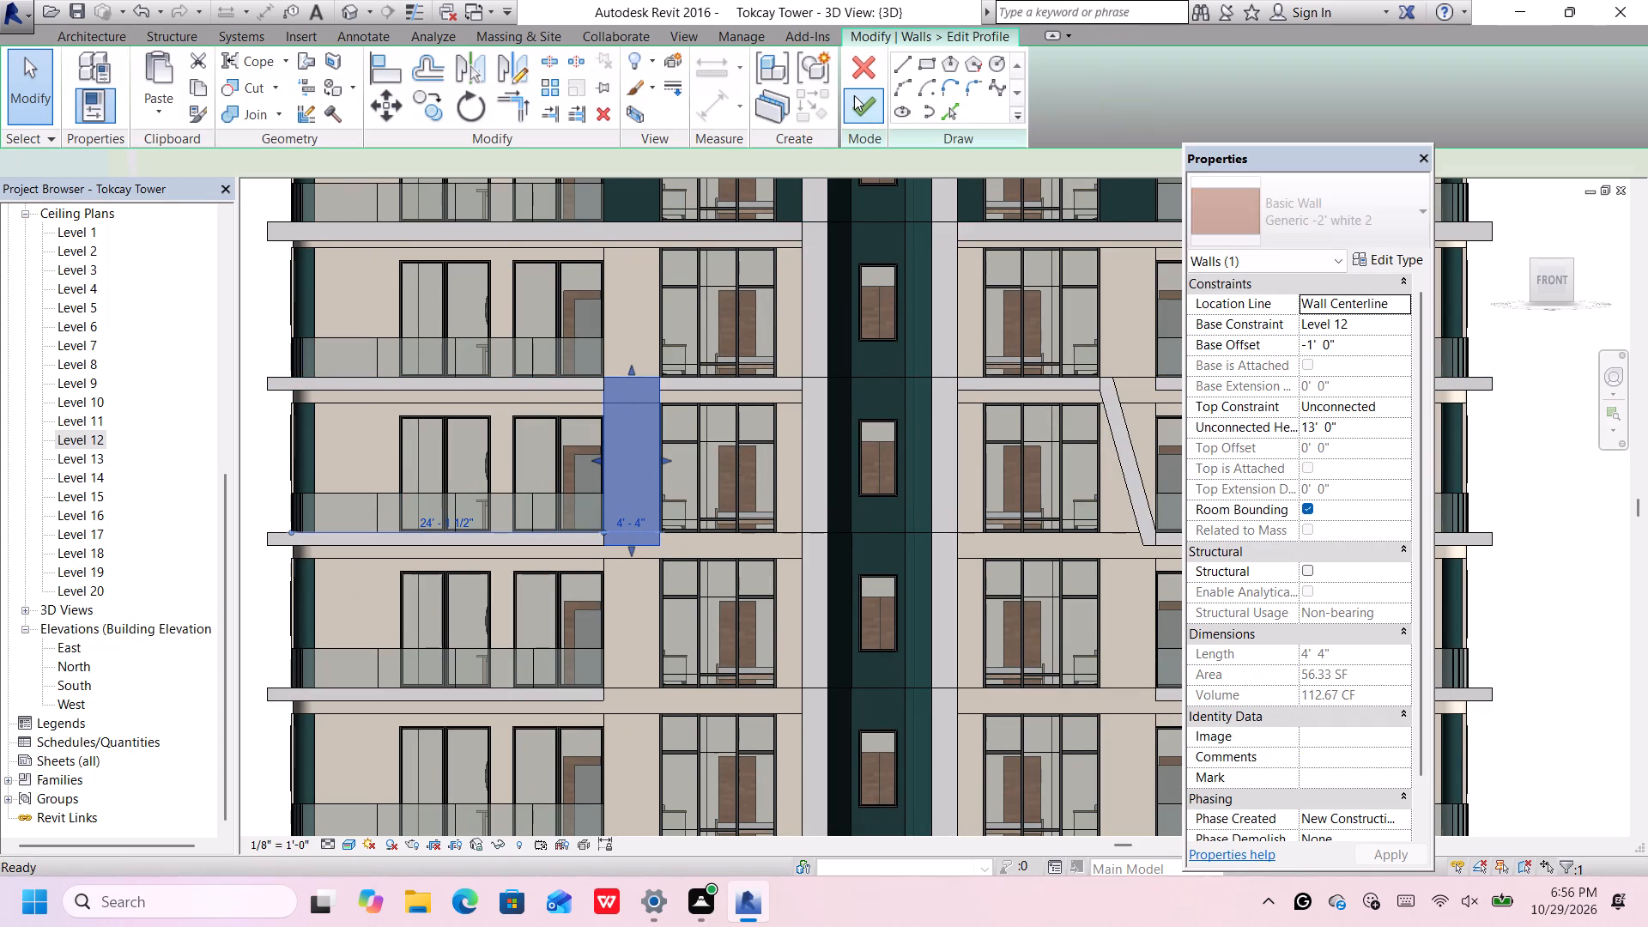
pyautogui.scroll(5, 566, 441)
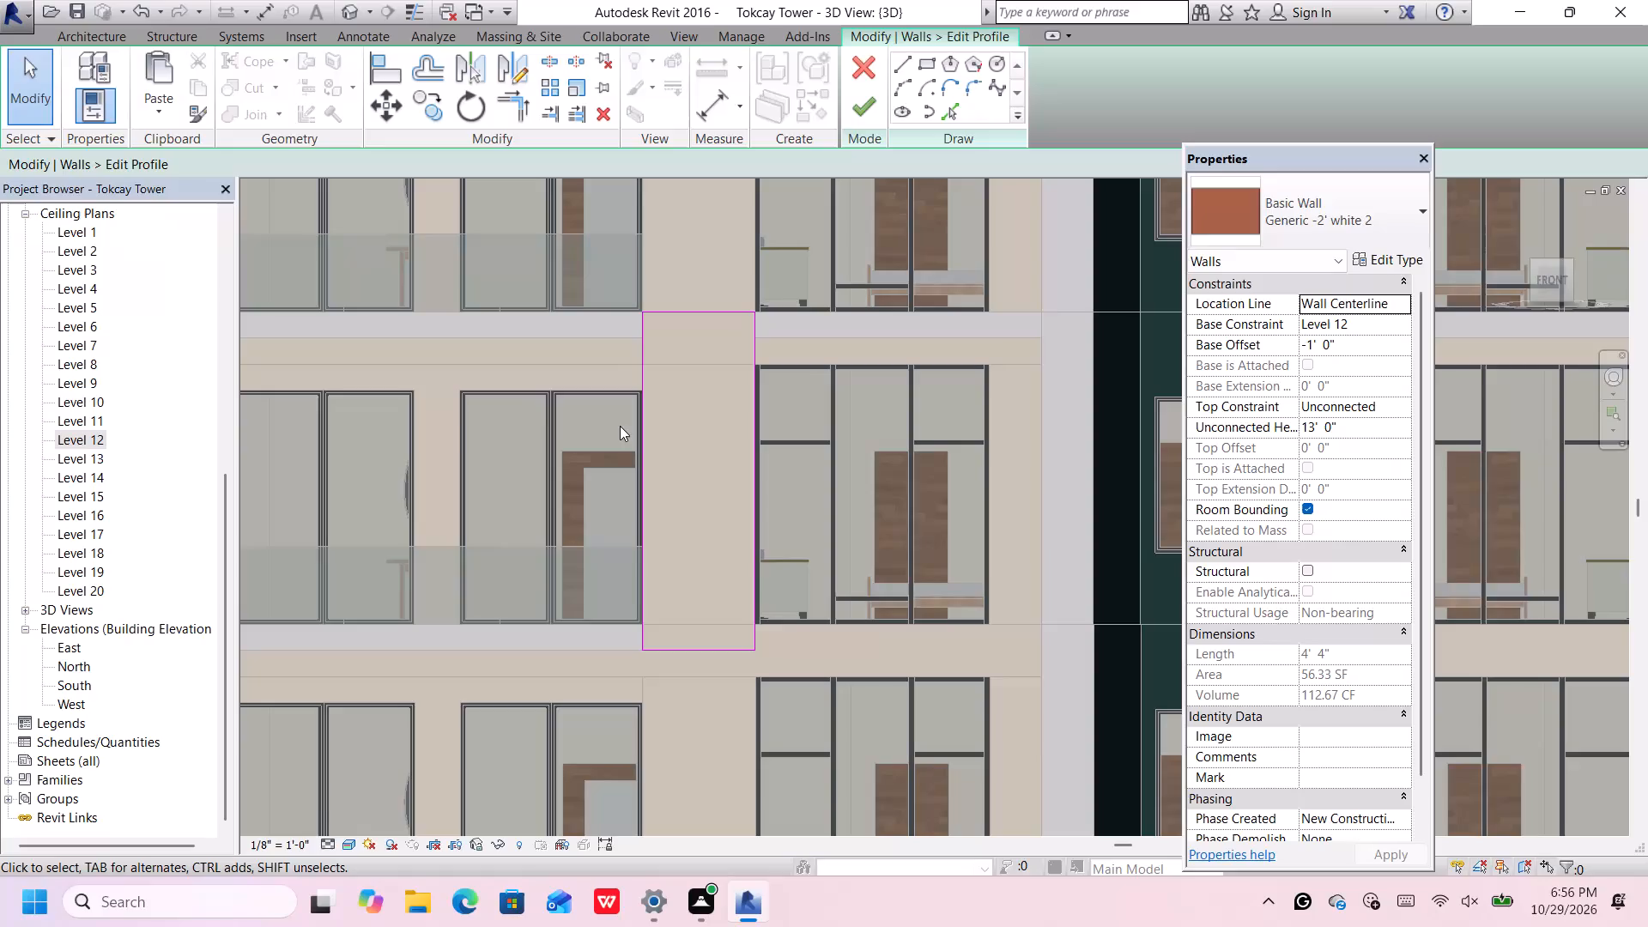
pyautogui.scroll(1, 607, 445)
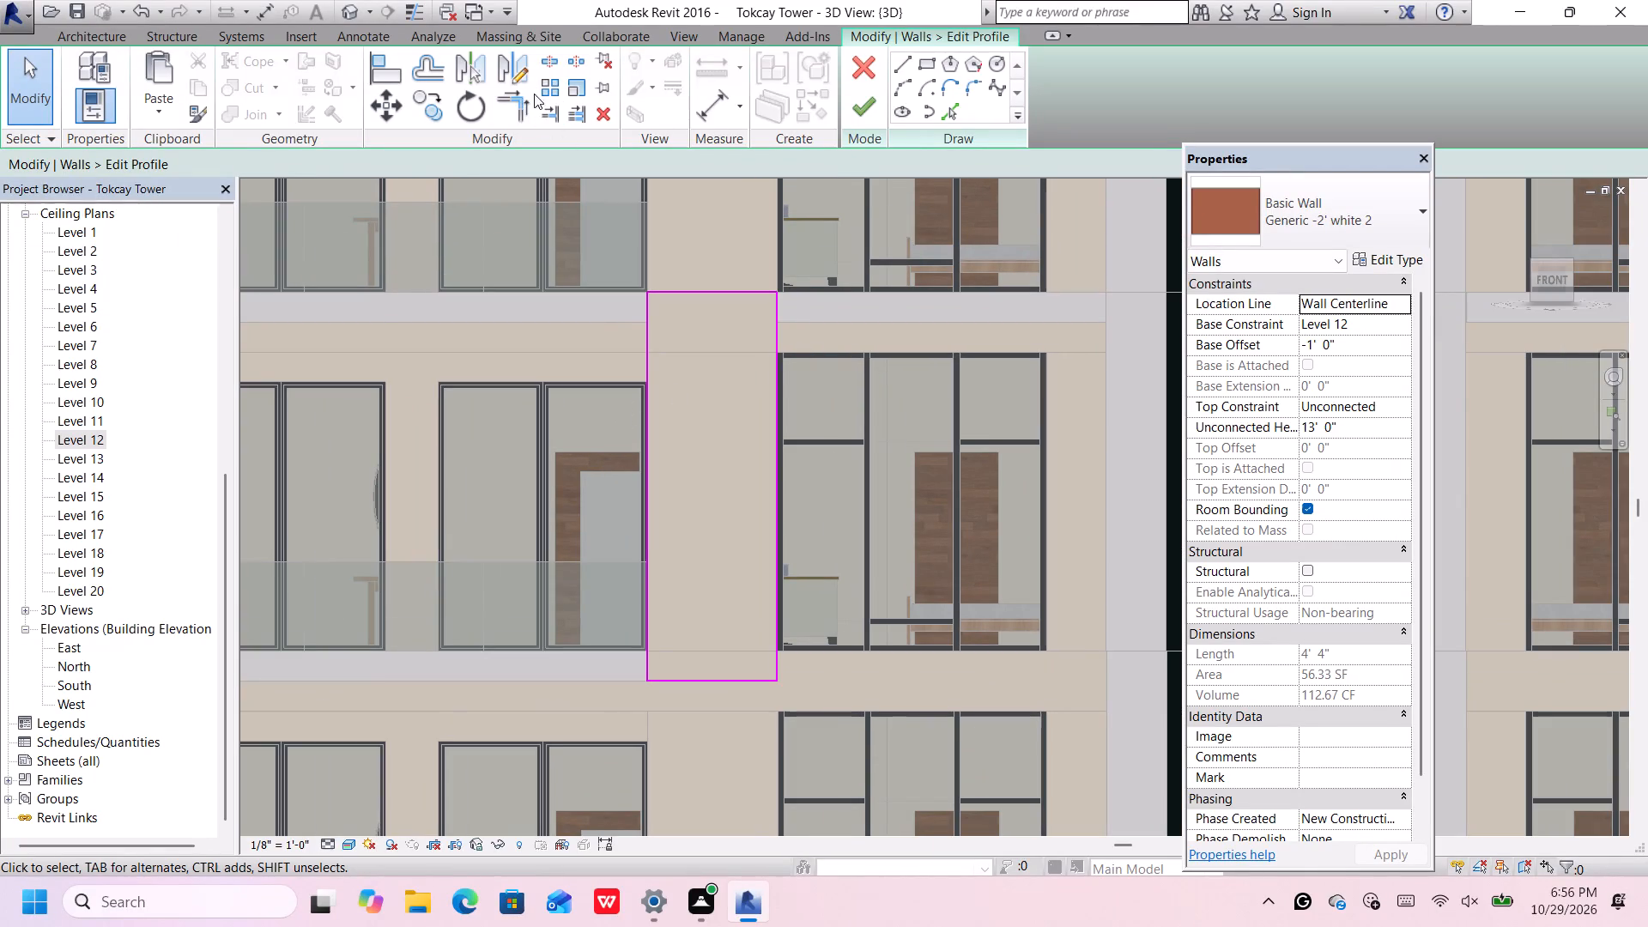
pyautogui.click(433, 65)
pyautogui.click(648, 372)
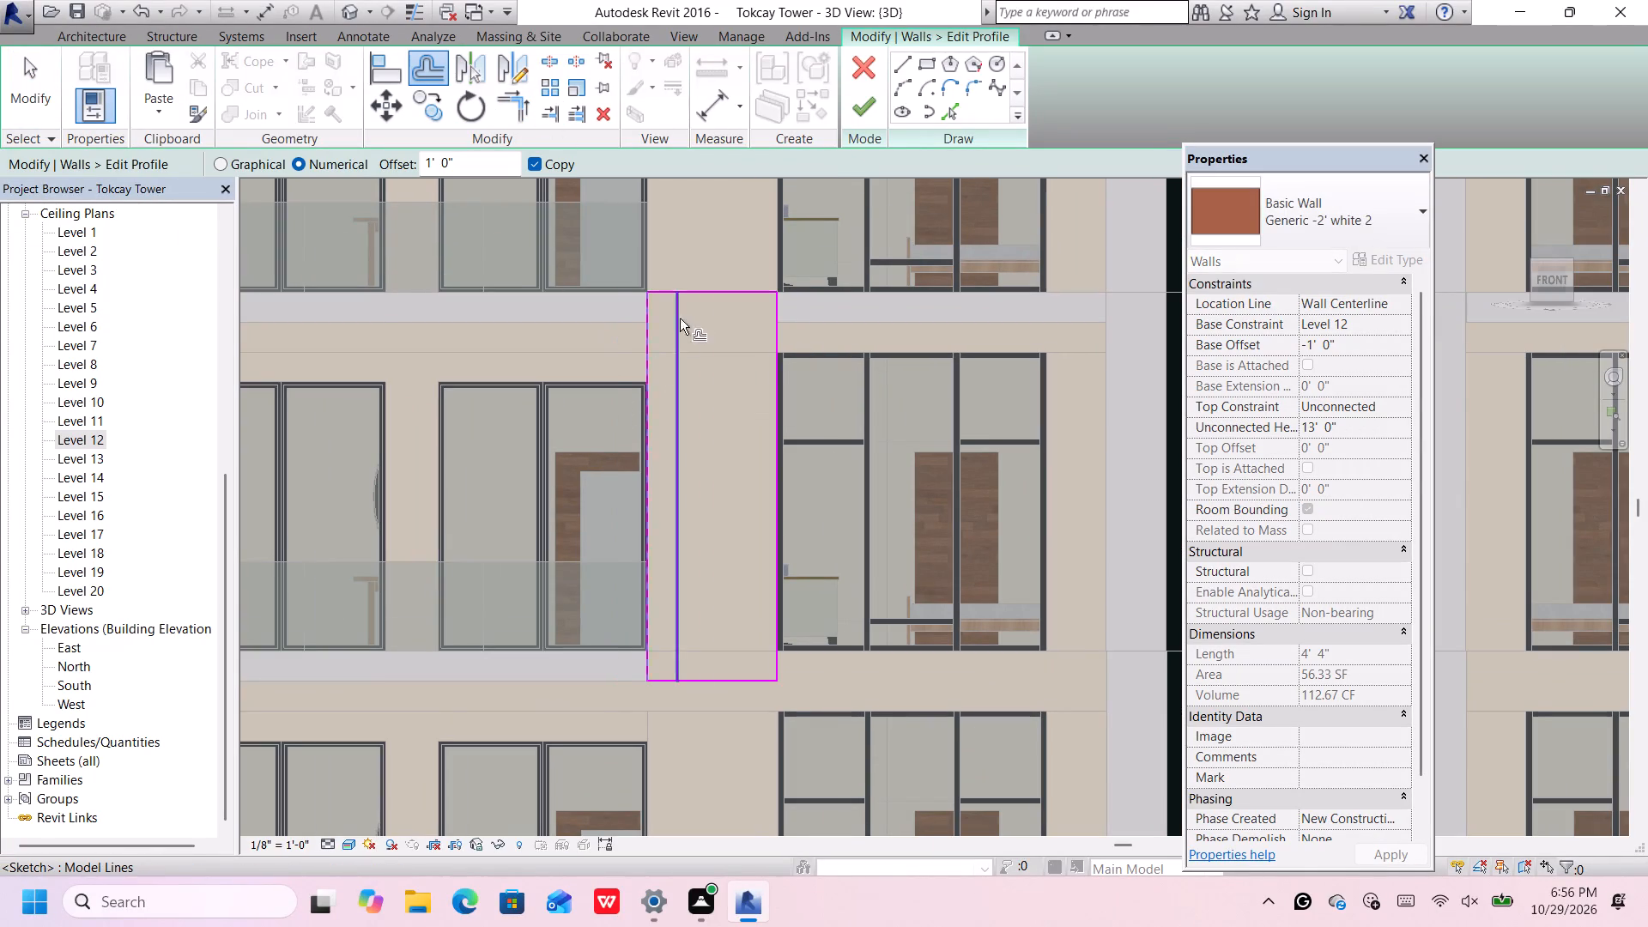
pyautogui.click(695, 300)
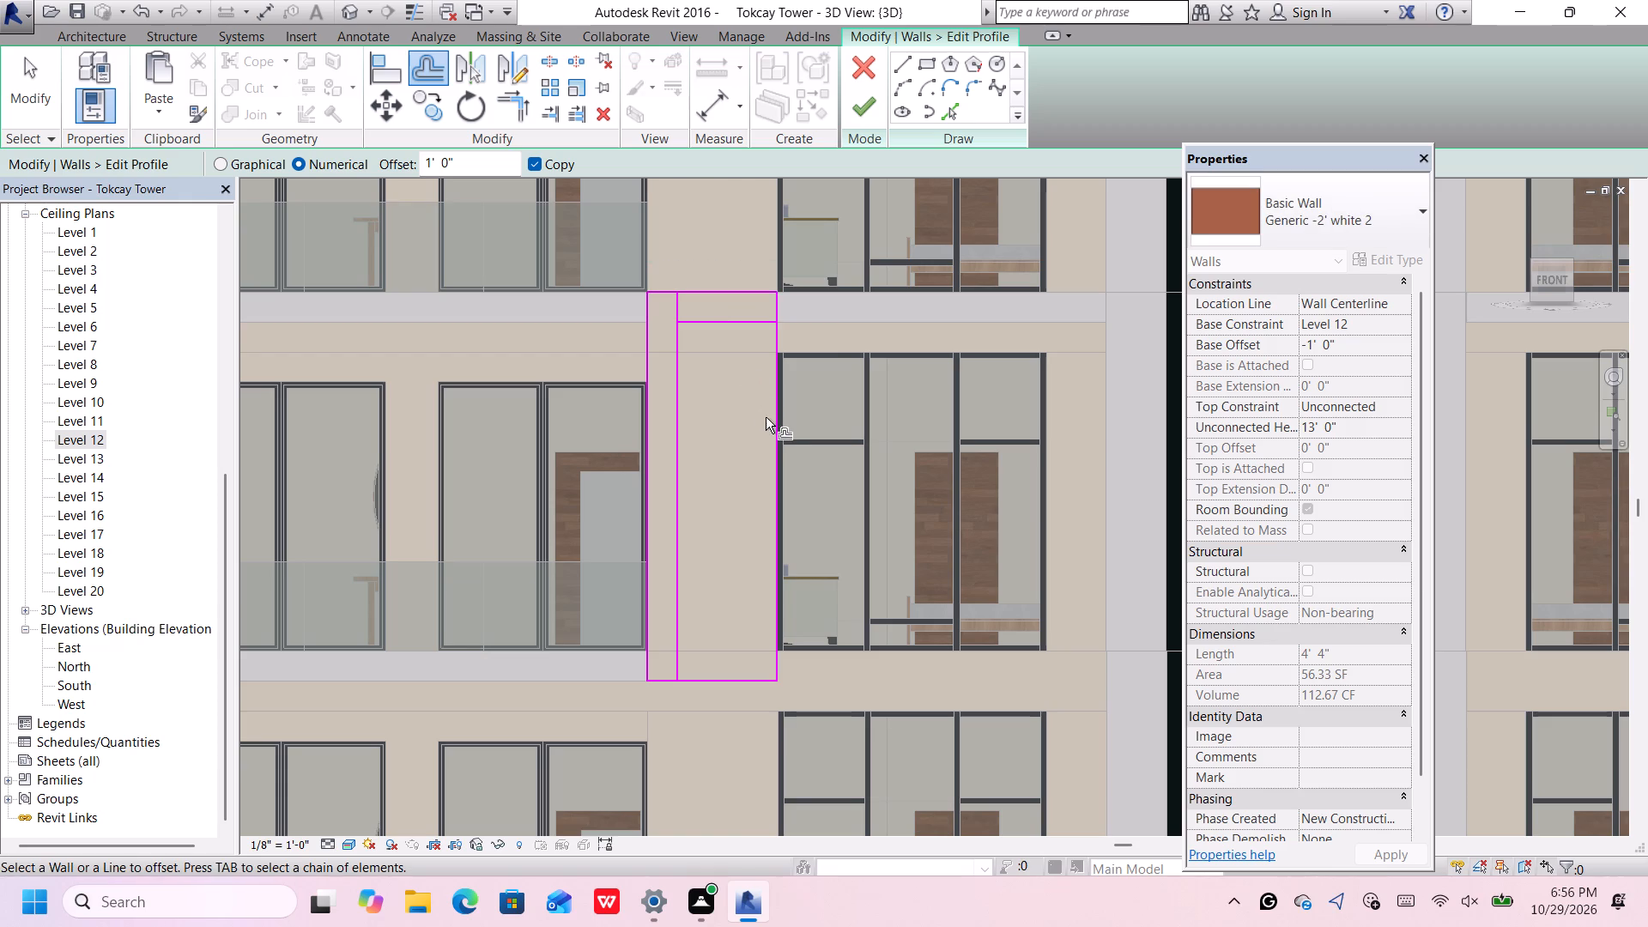
pyautogui.click(771, 433)
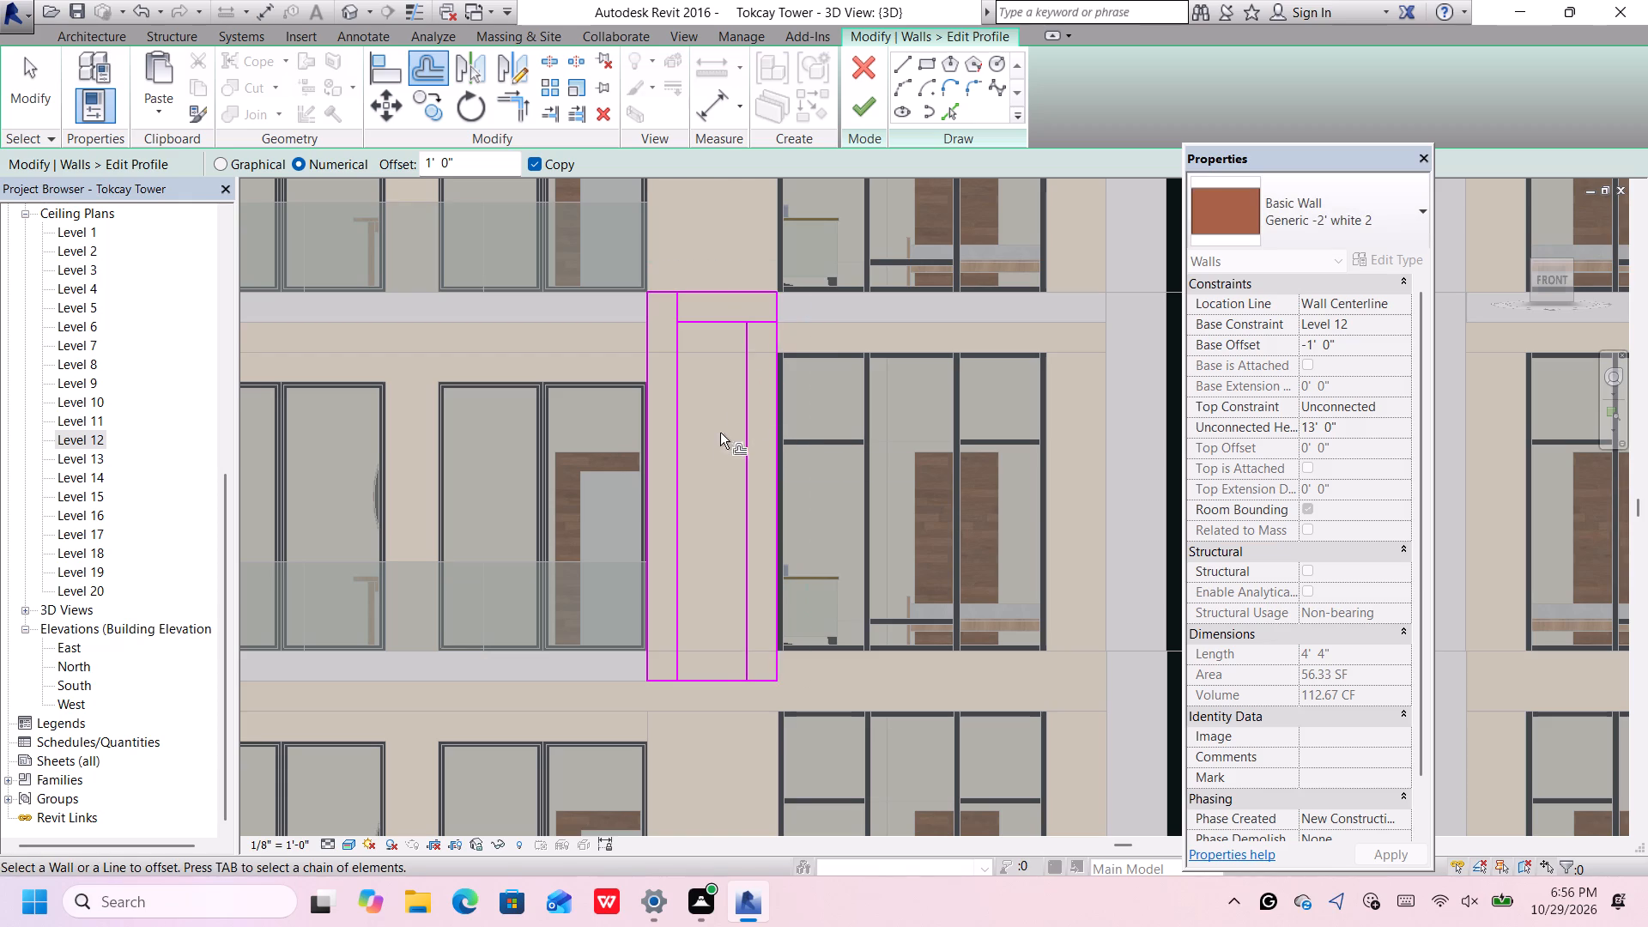
pyautogui.click(700, 680)
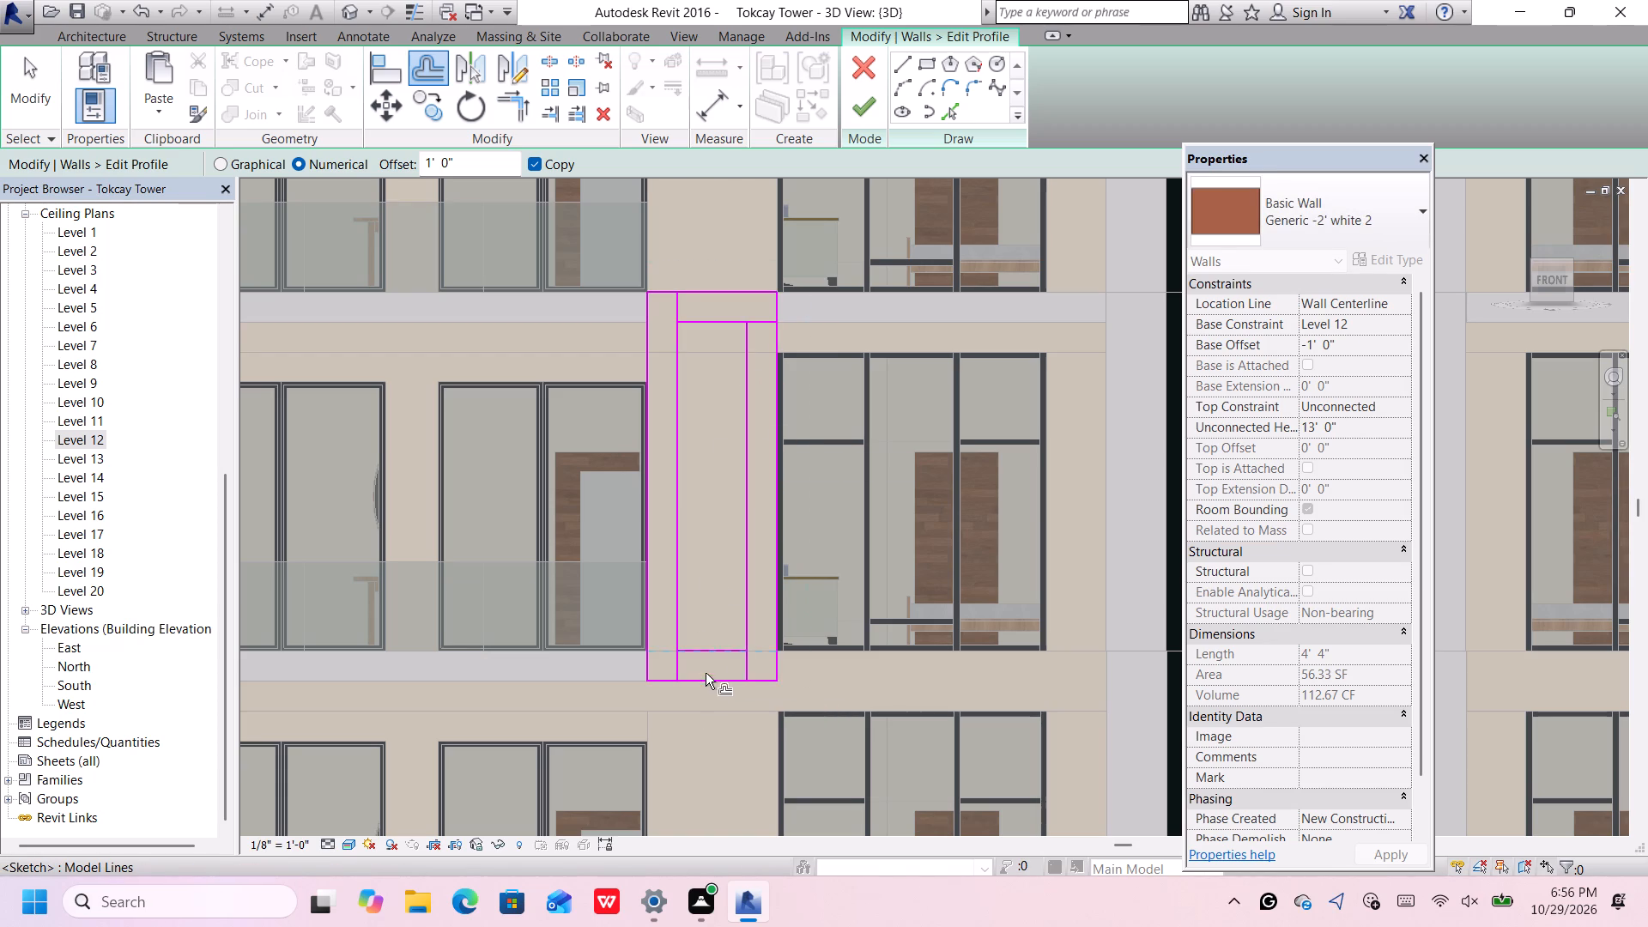
pyautogui.click(766, 678)
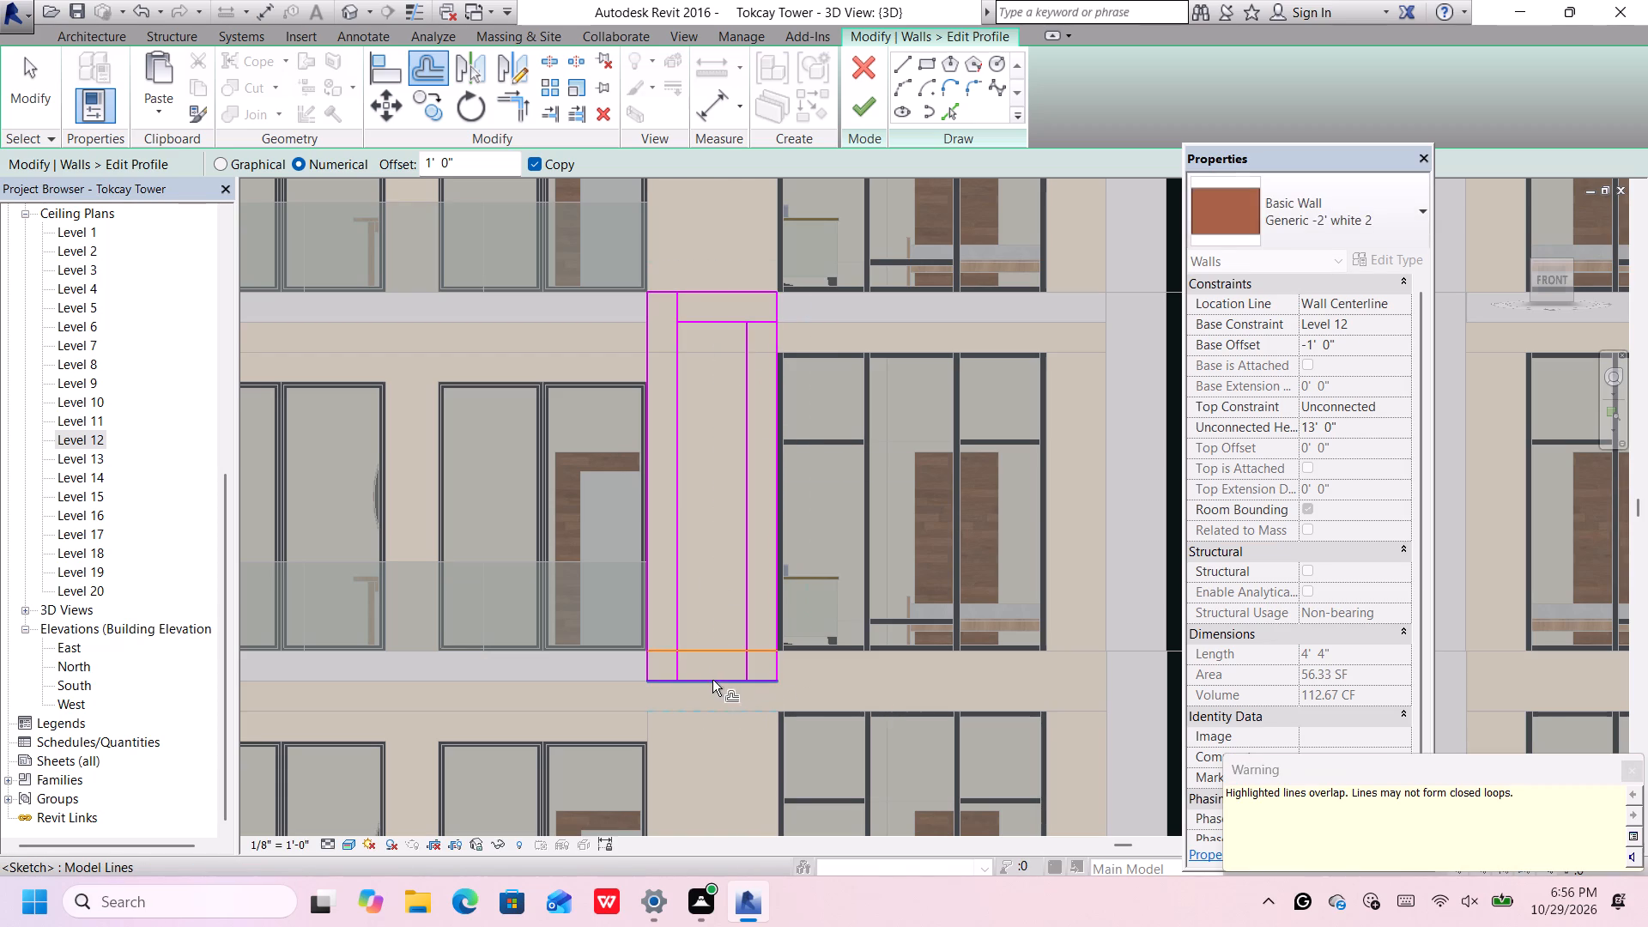
pyautogui.click(1640, 775)
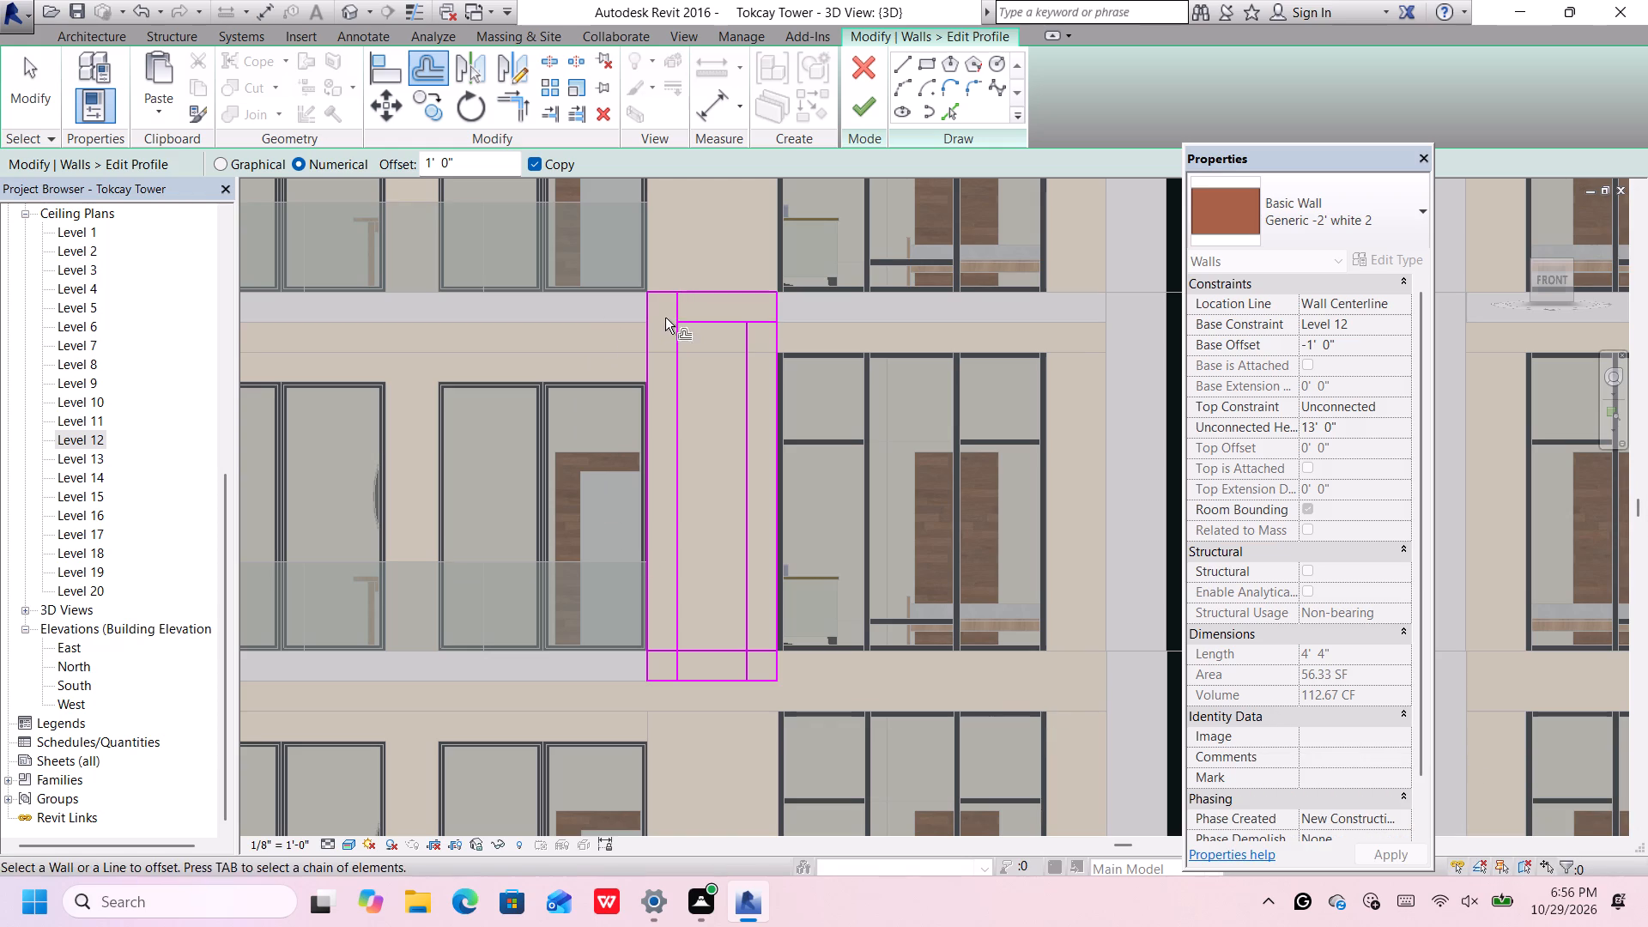
pyautogui.click(660, 294)
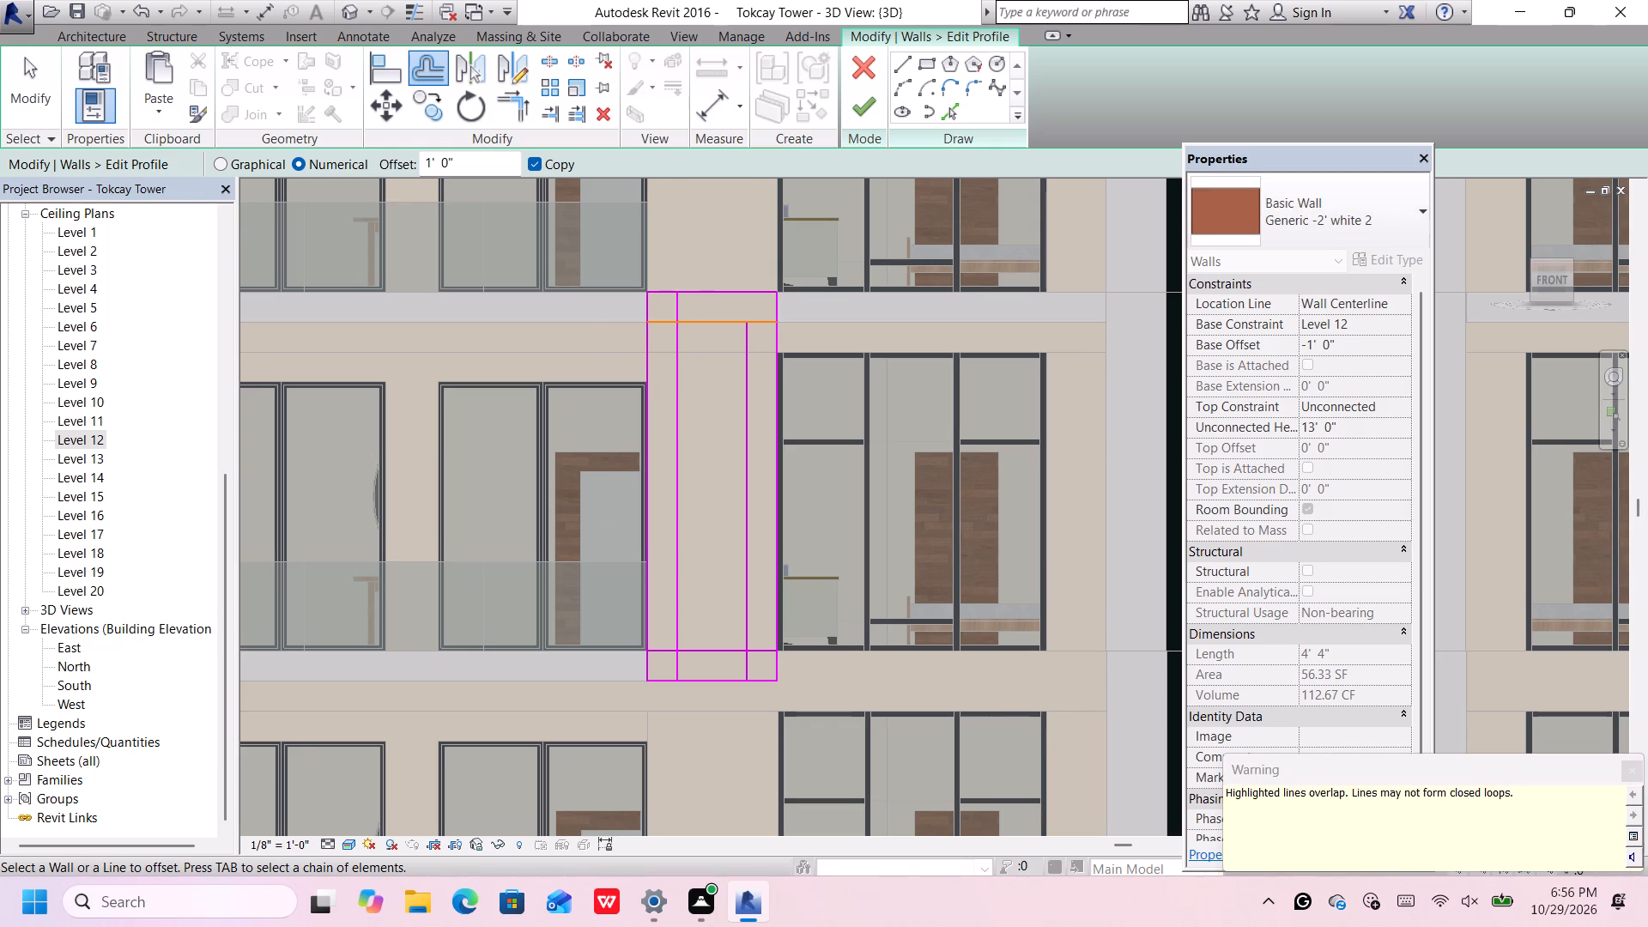
pyautogui.click(1636, 770)
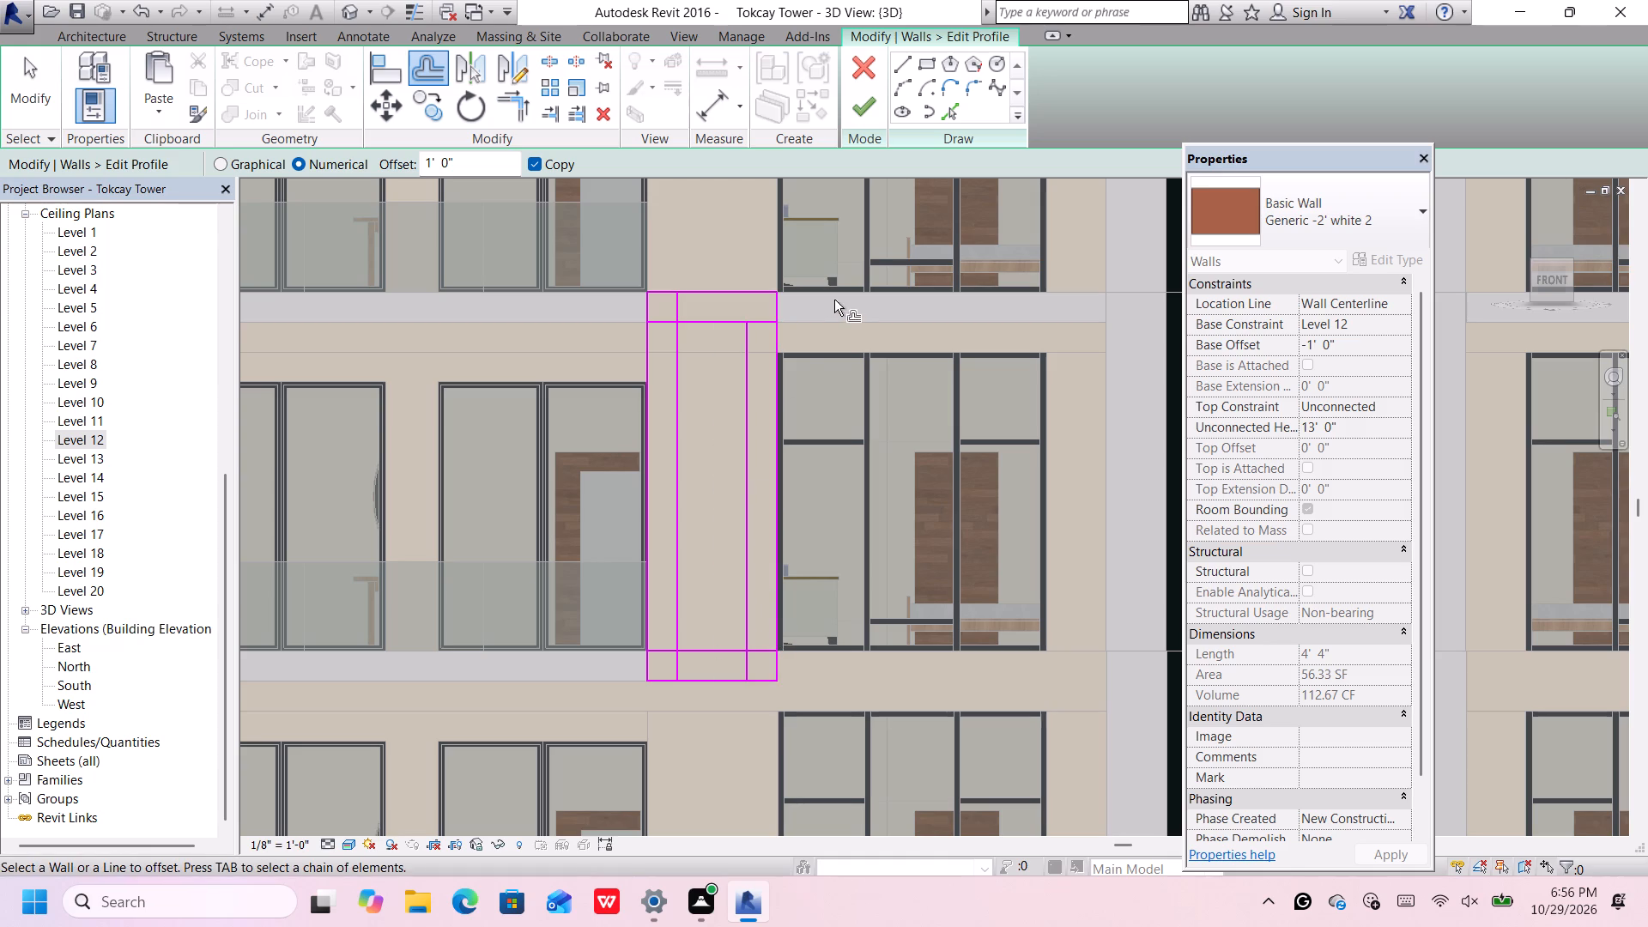
# Offset the east edge of the wall profile 1' inward again, adding a guide line that spans the full profile height.
pyautogui.click(906, 62)
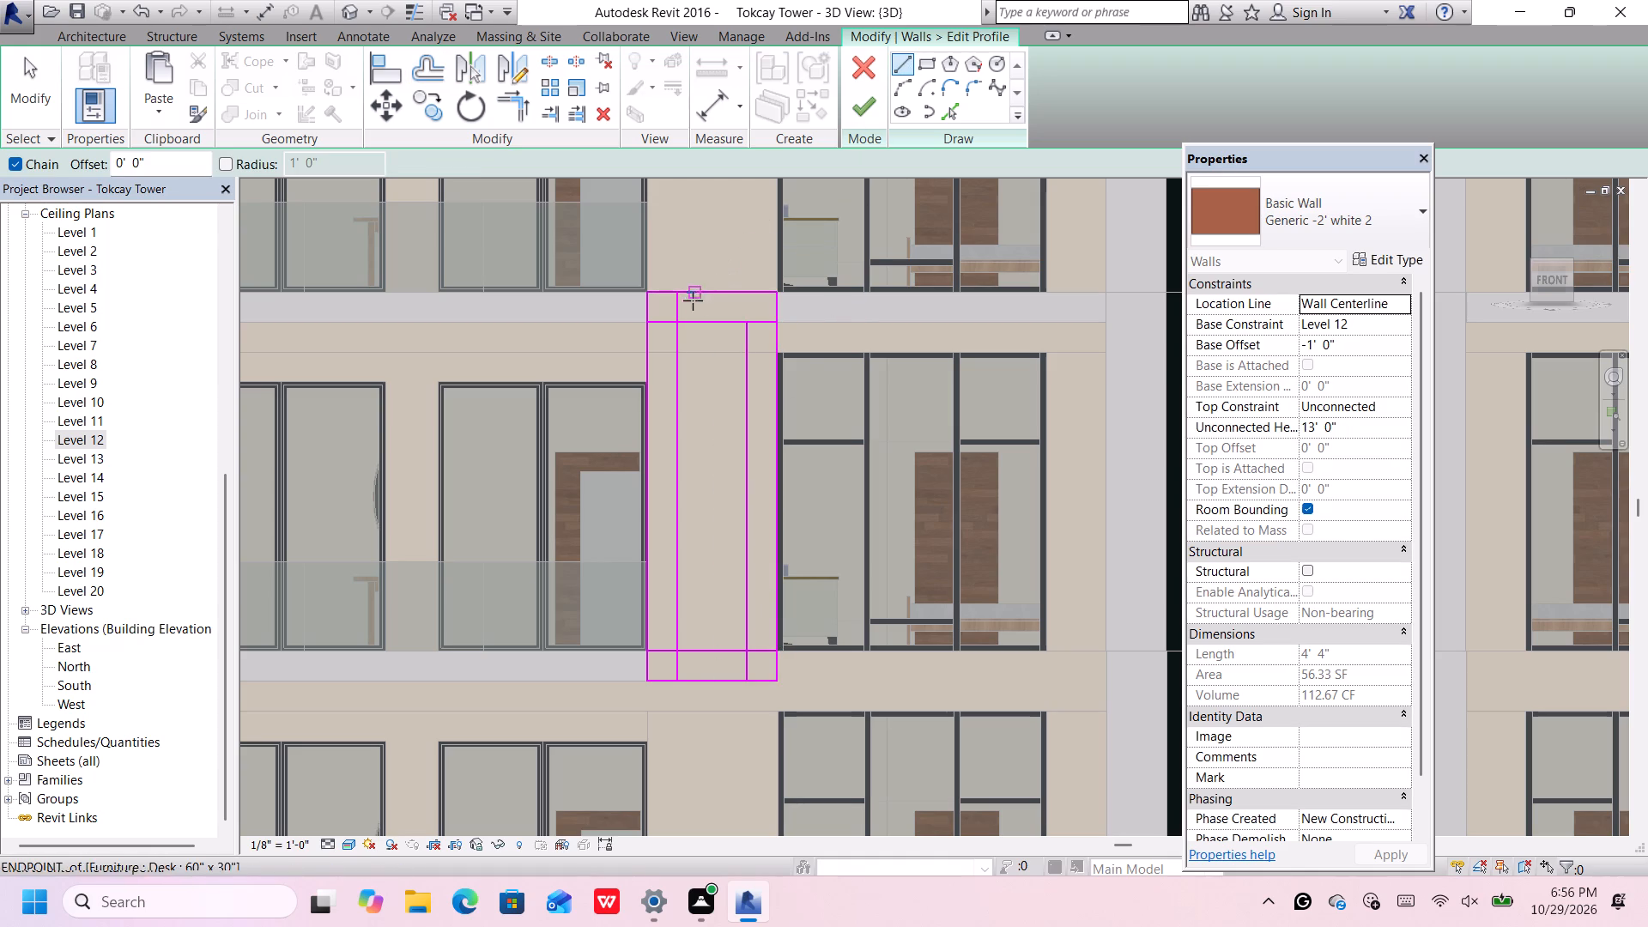
pyautogui.scroll(-4, 688, 311)
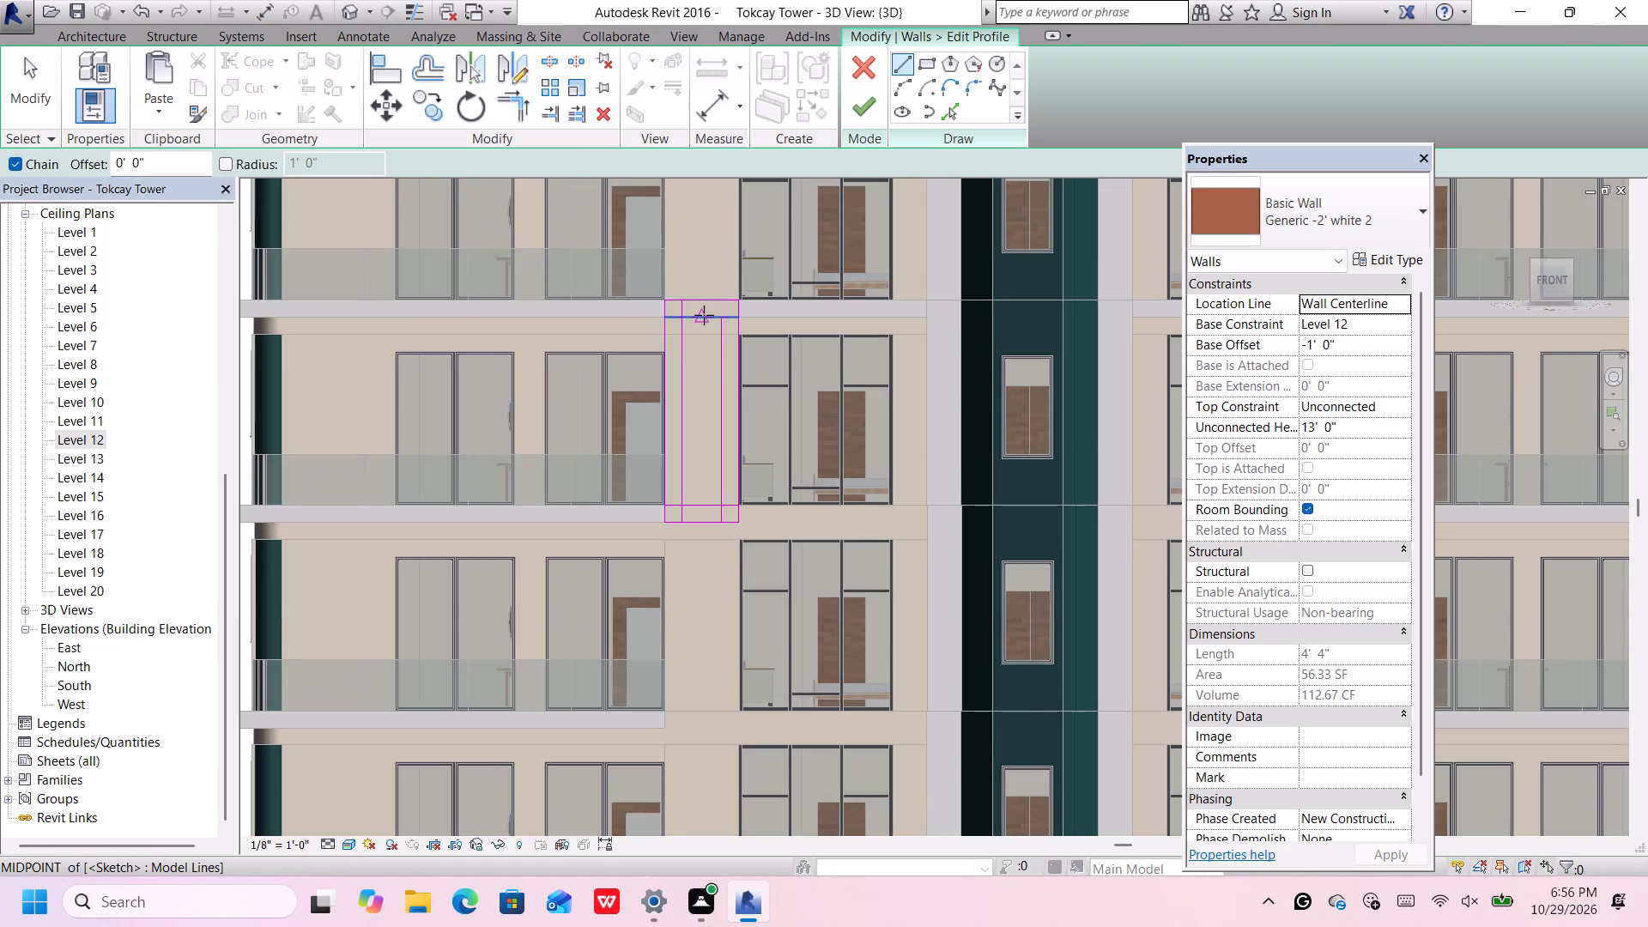
pyautogui.scroll(1, 708, 316)
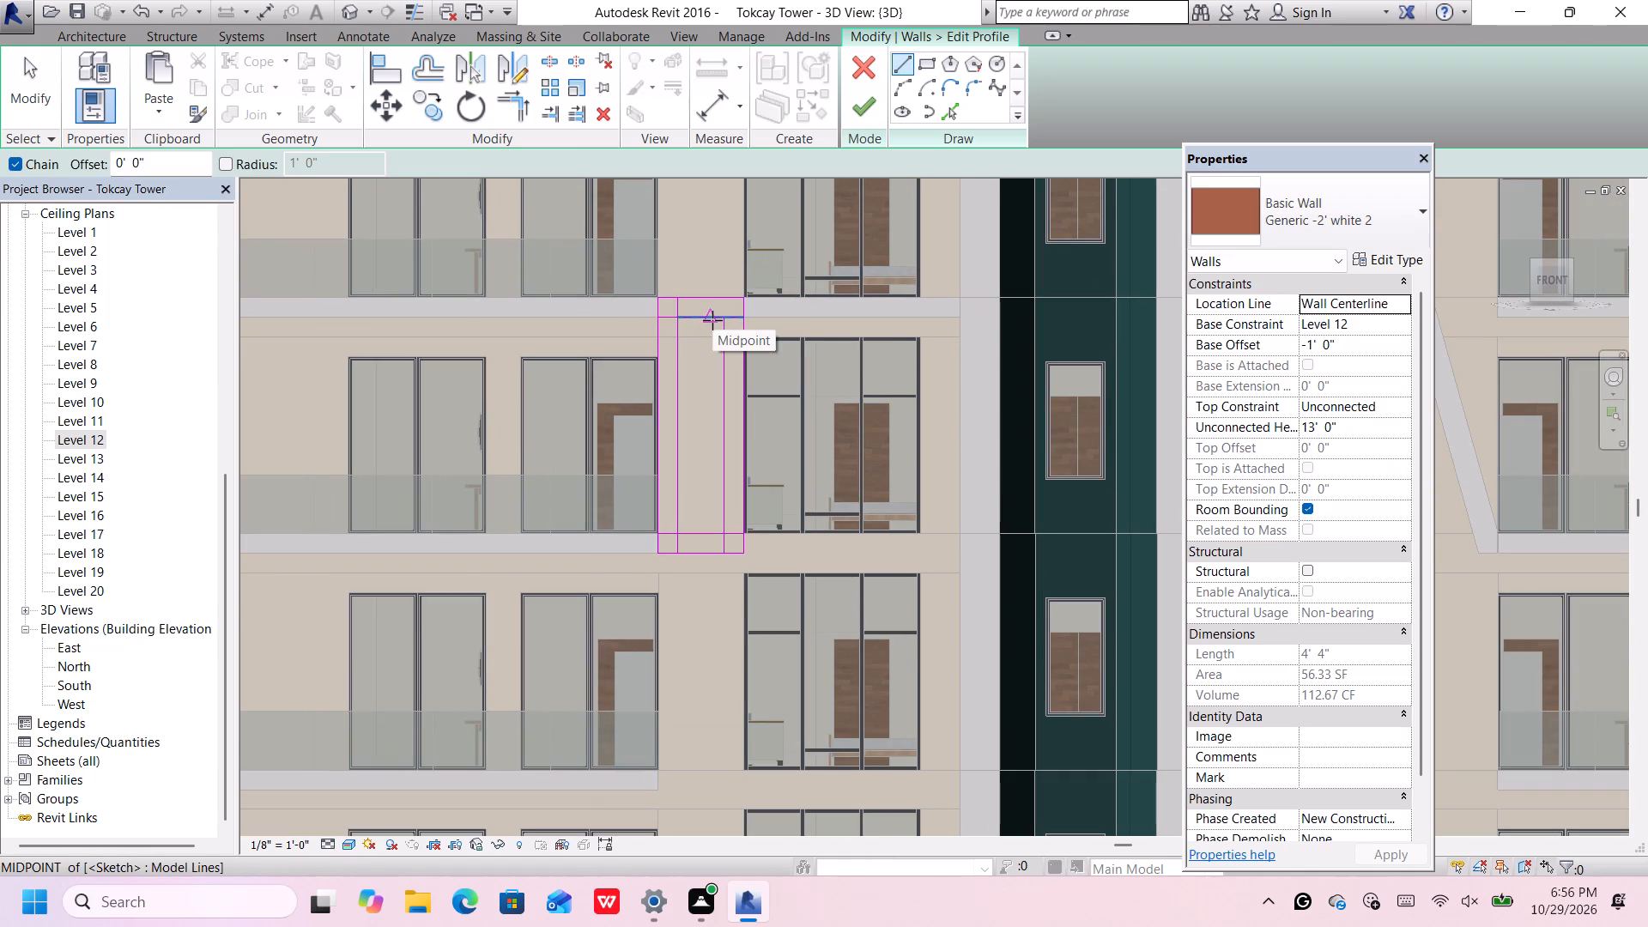
pyautogui.click(417, 67)
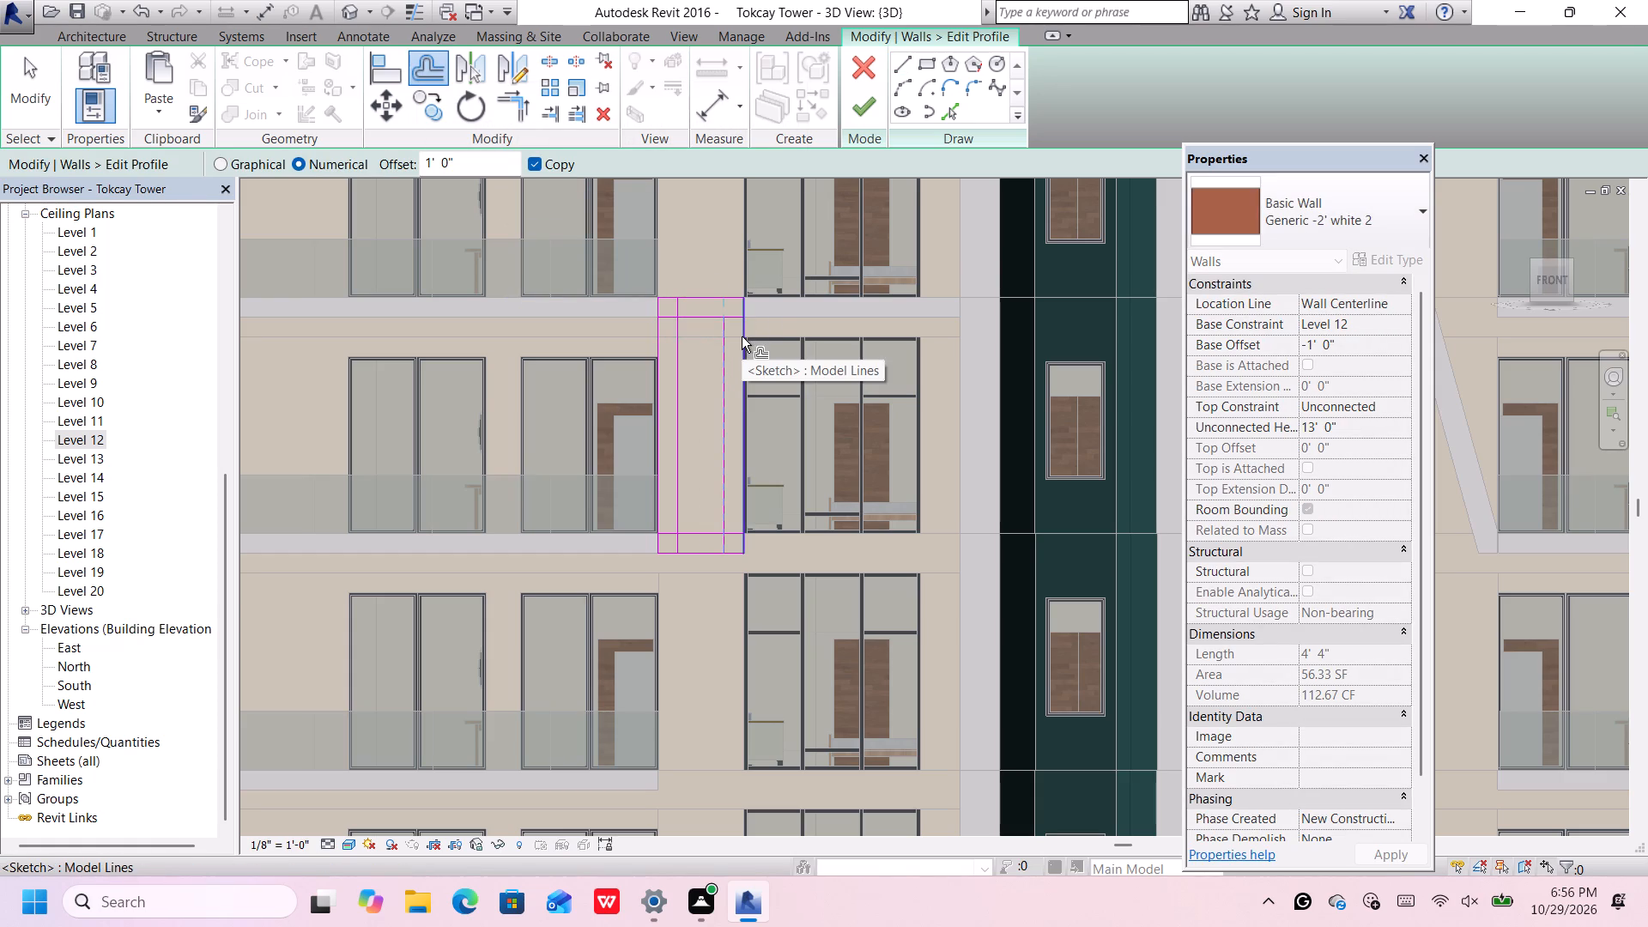
pyautogui.click(742, 336)
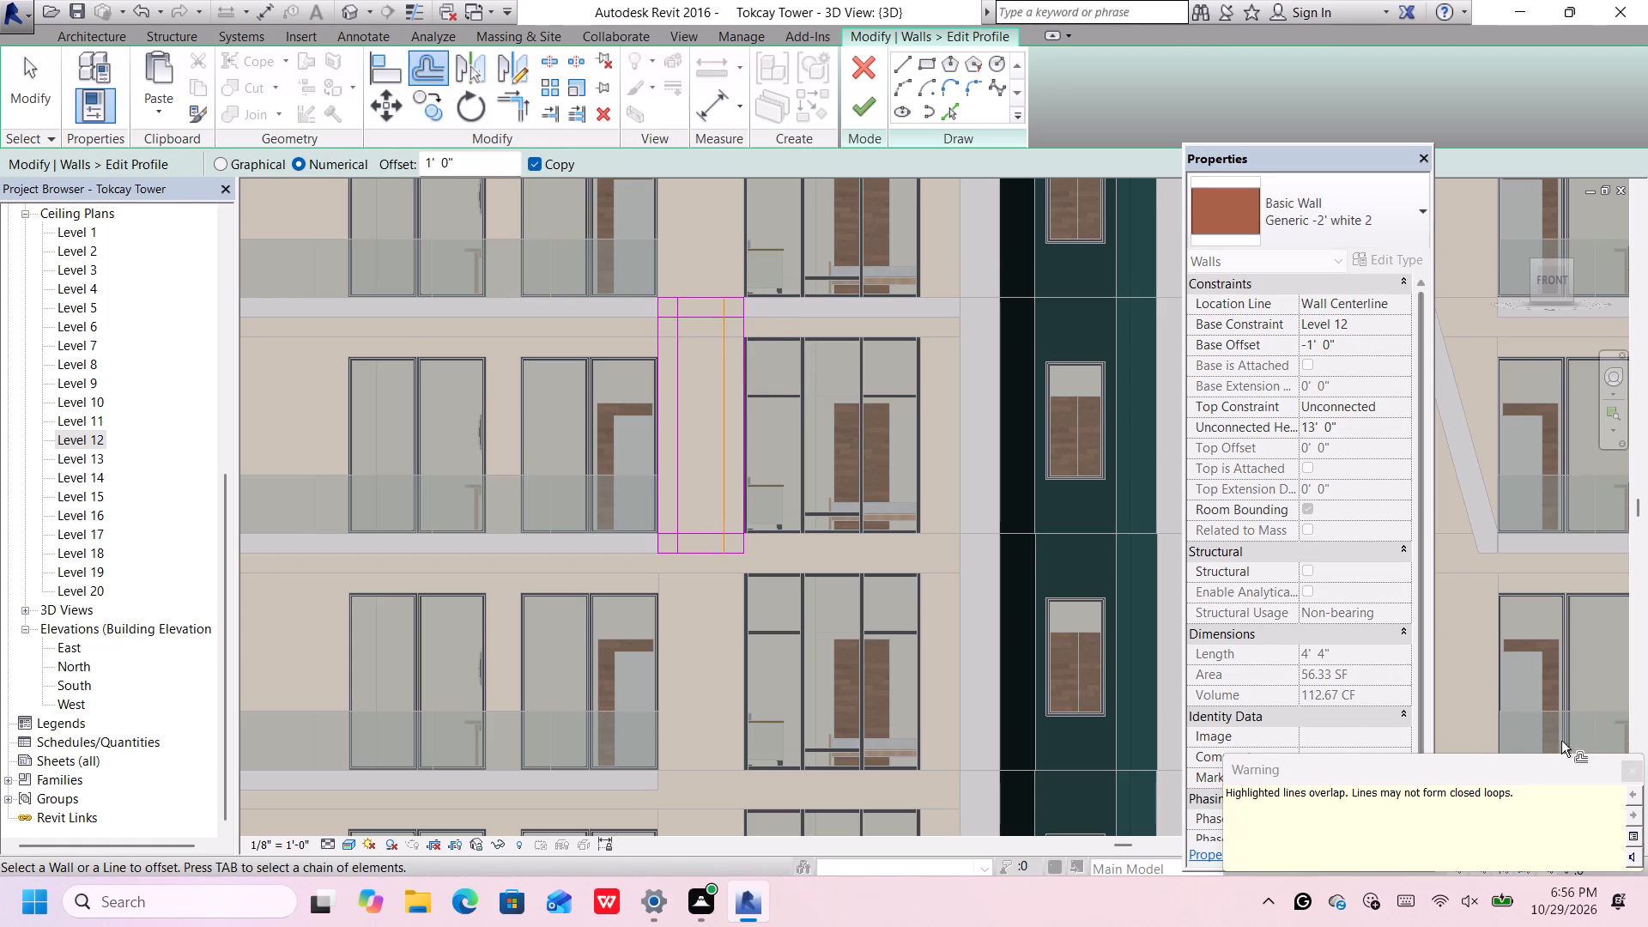
pyautogui.click(1629, 772)
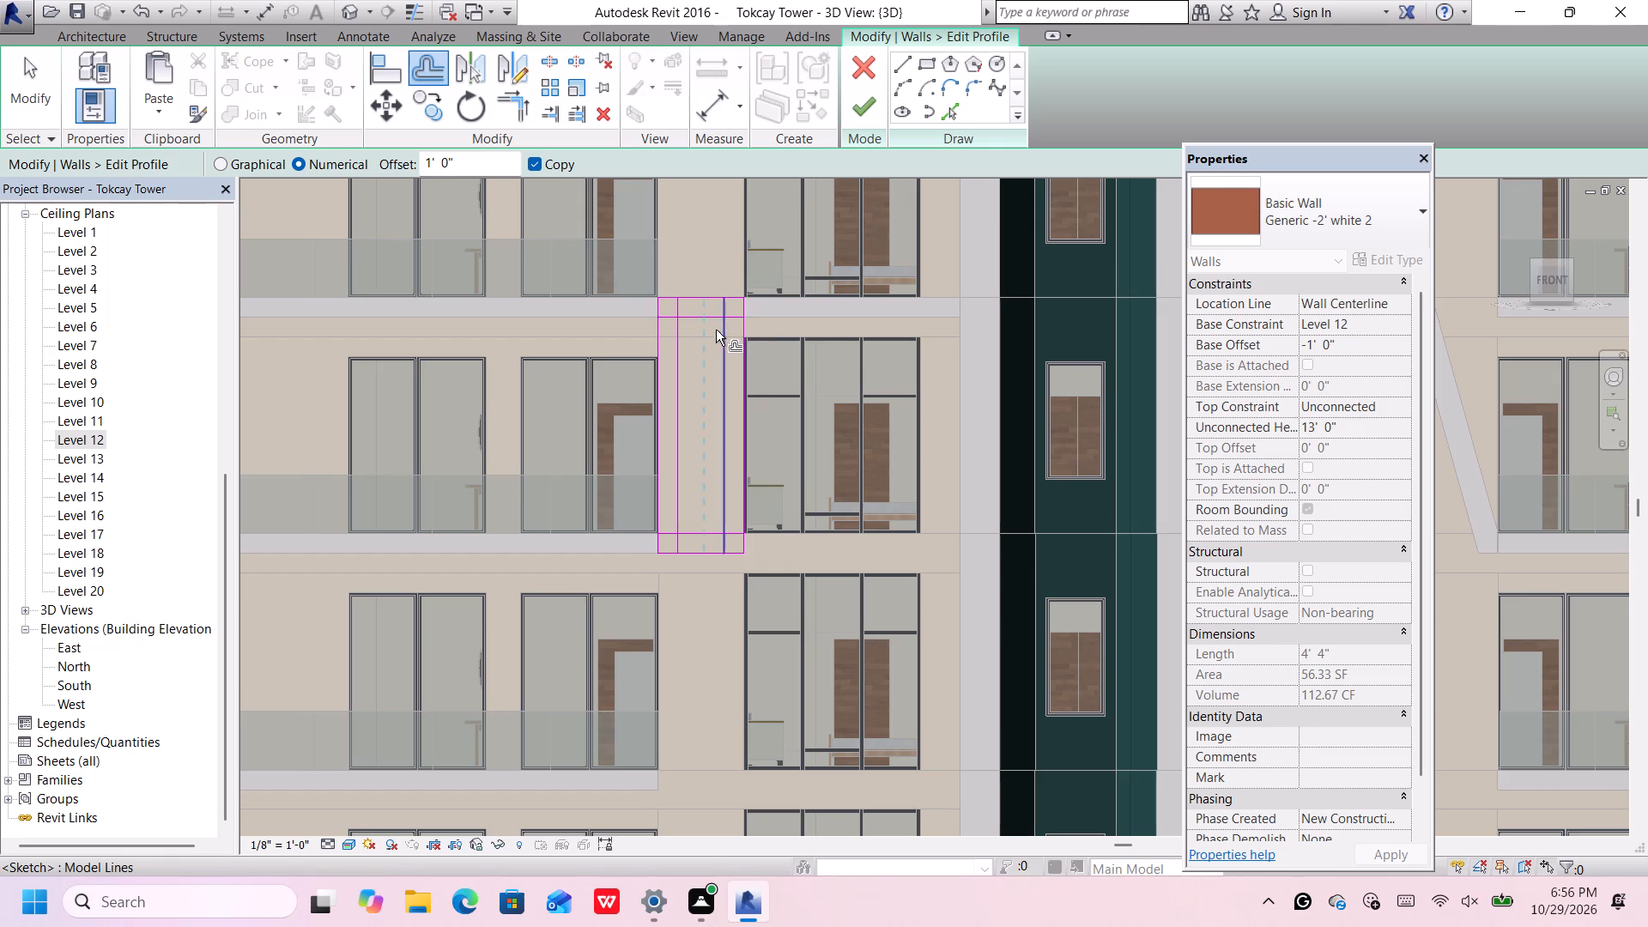
# Draw two parallel diagonals about 12'-5" long between the guide line ends, rising from the profile's lower west corner to its upper east corner.
pyautogui.click(906, 59)
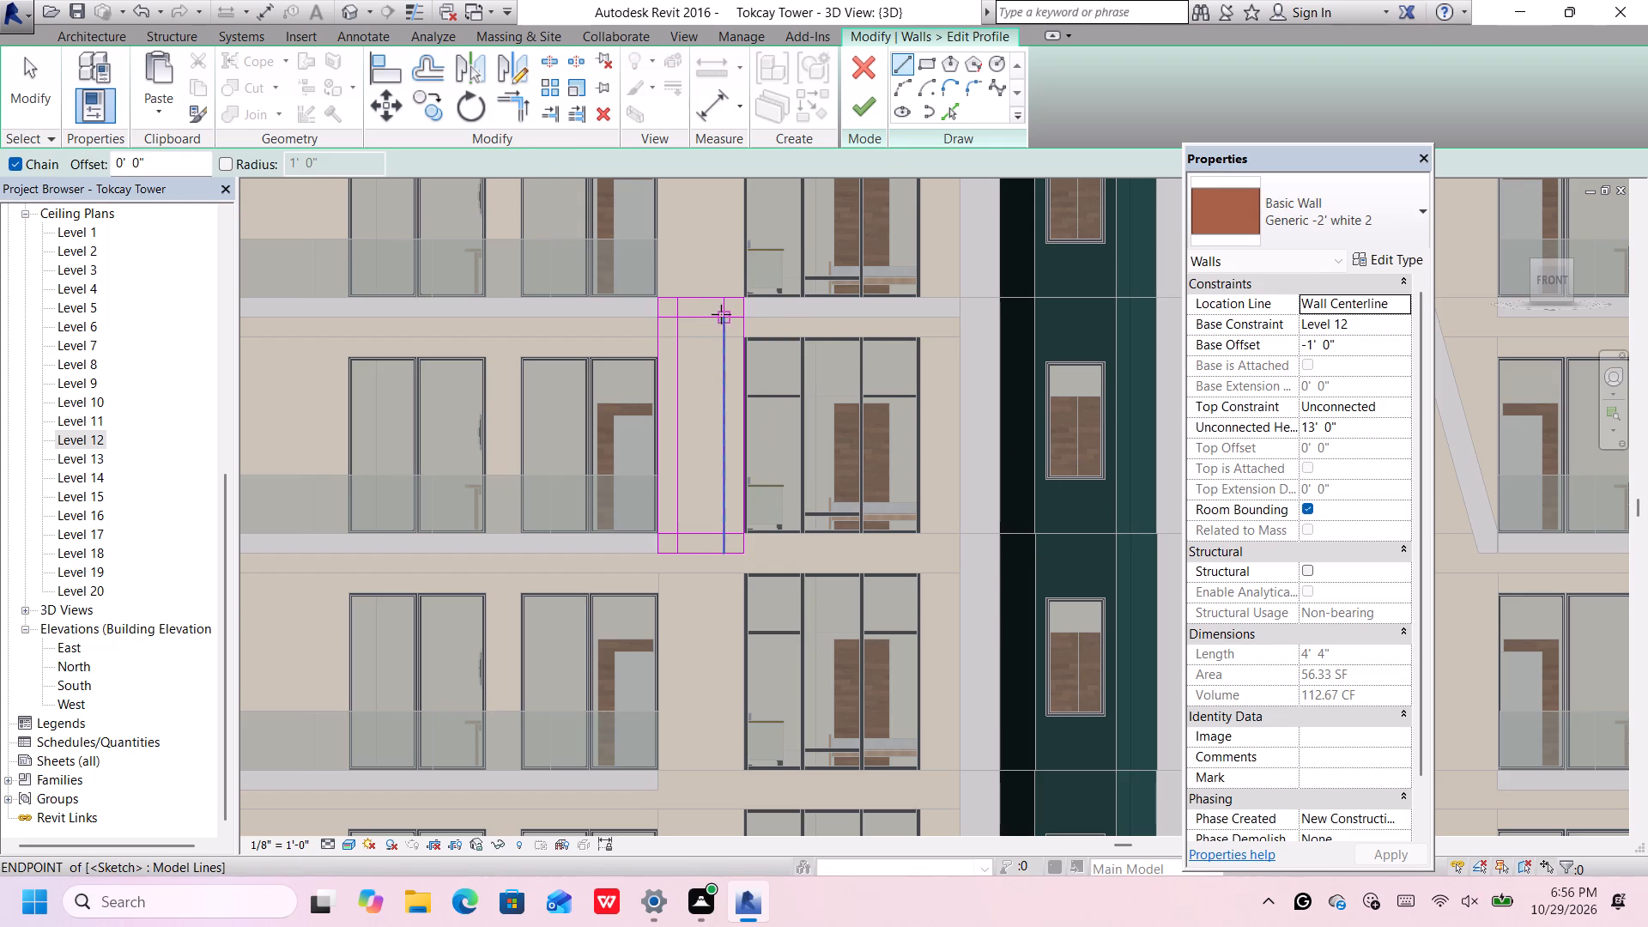
pyautogui.click(722, 297)
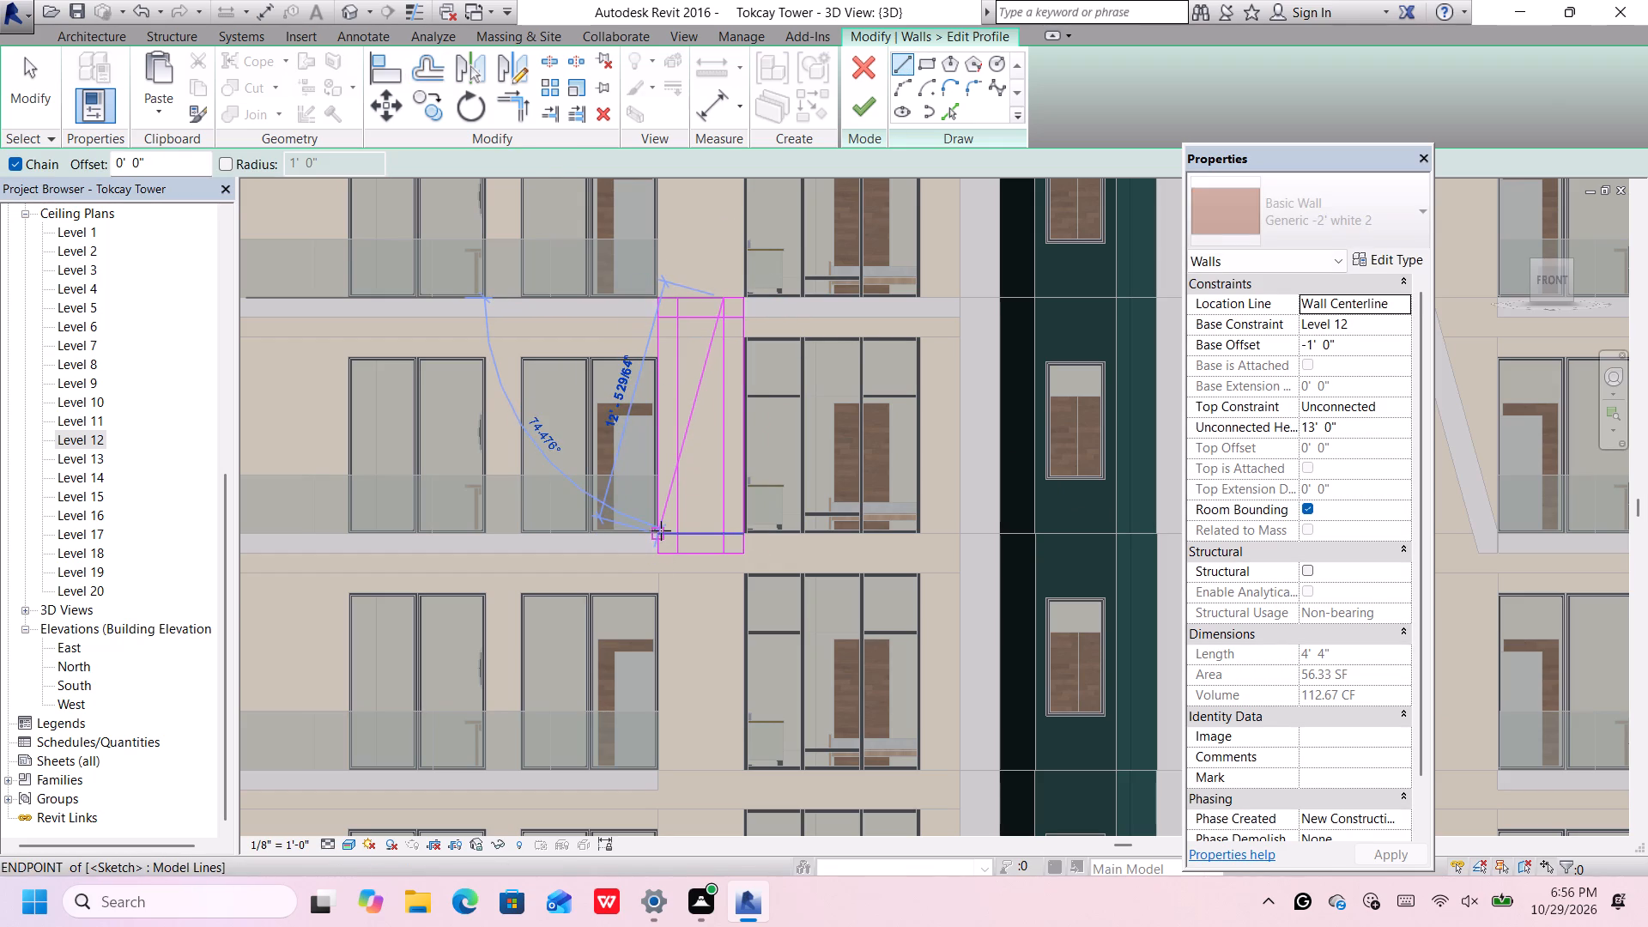
pyautogui.click(657, 530)
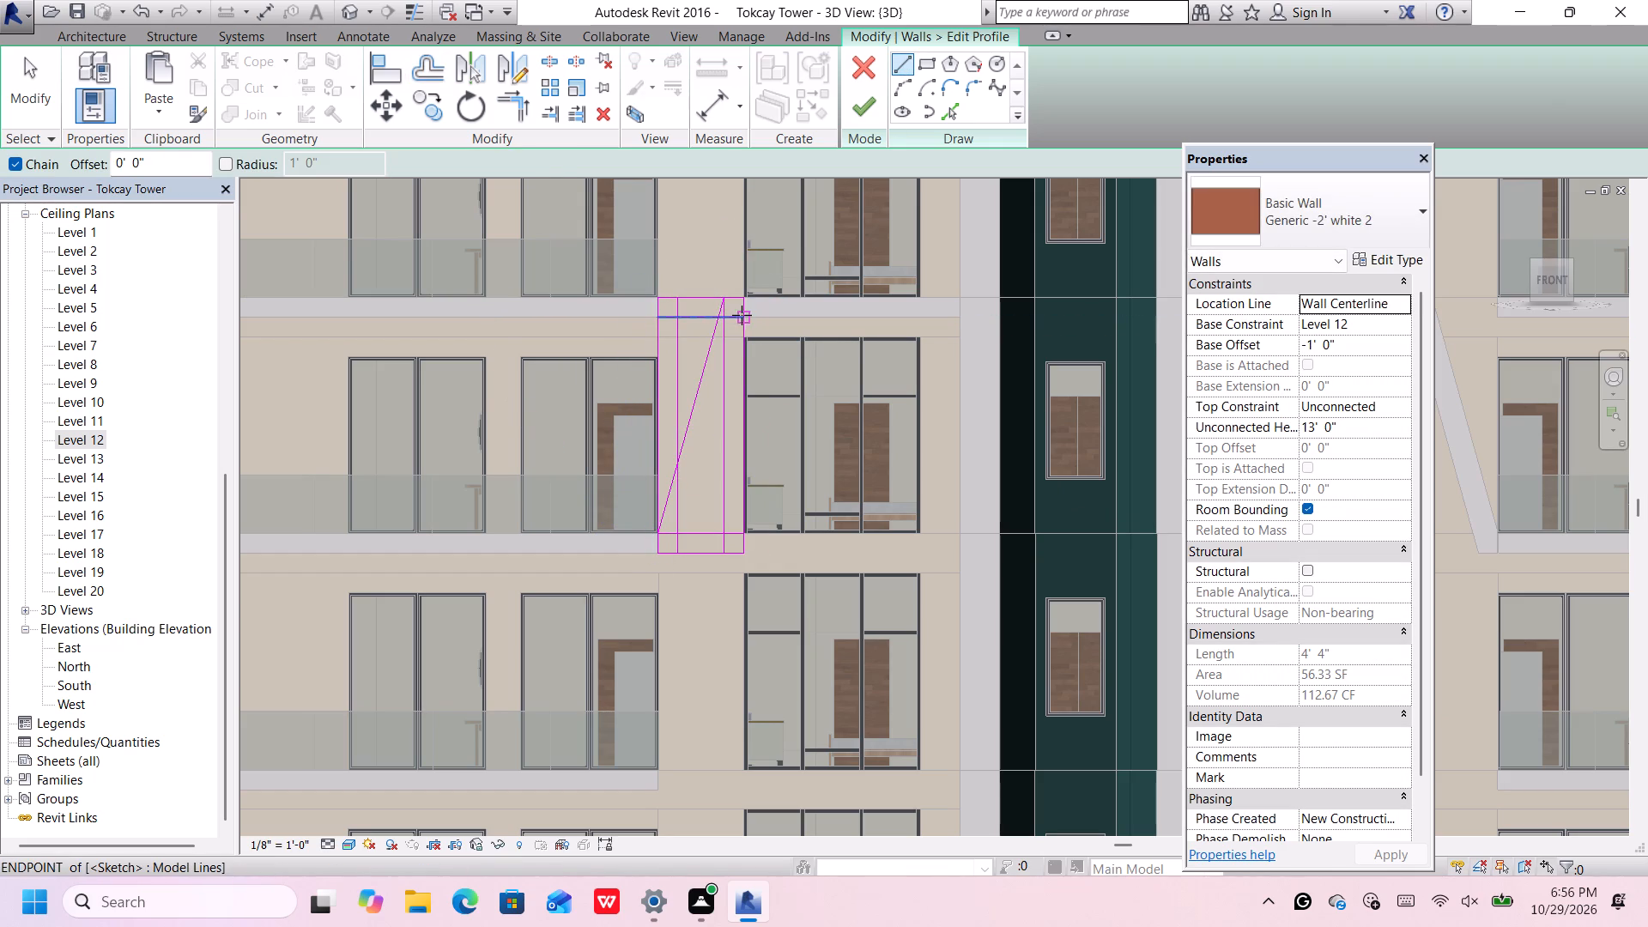
pyautogui.click(743, 315)
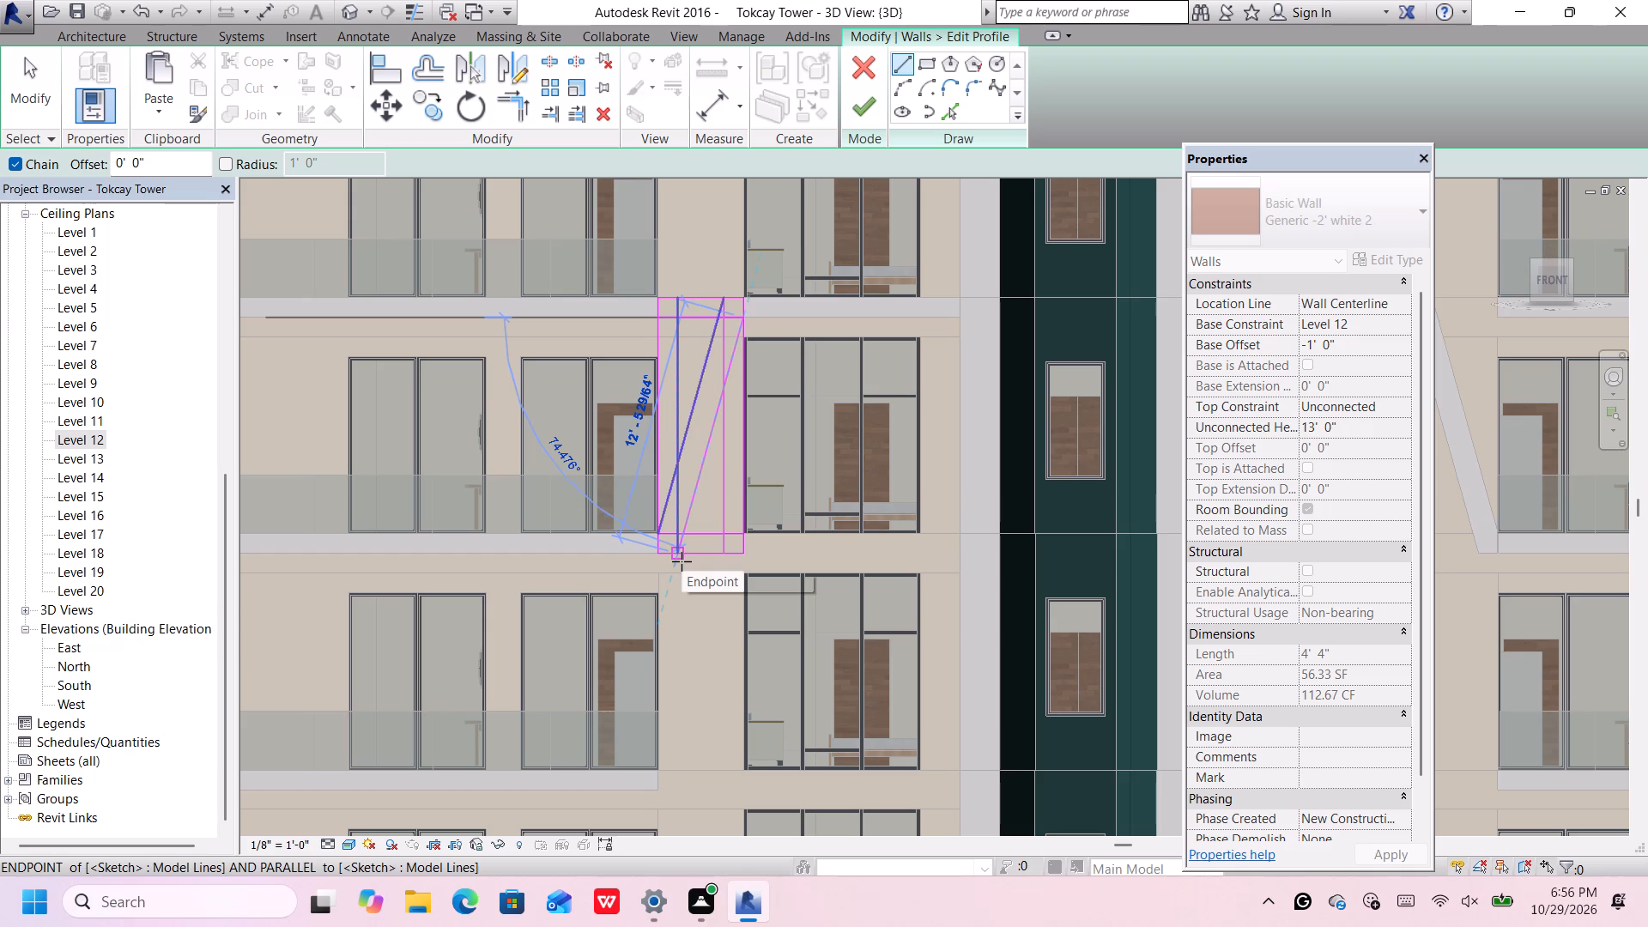
pyautogui.click(682, 561)
pyautogui.scroll(4, 669, 369)
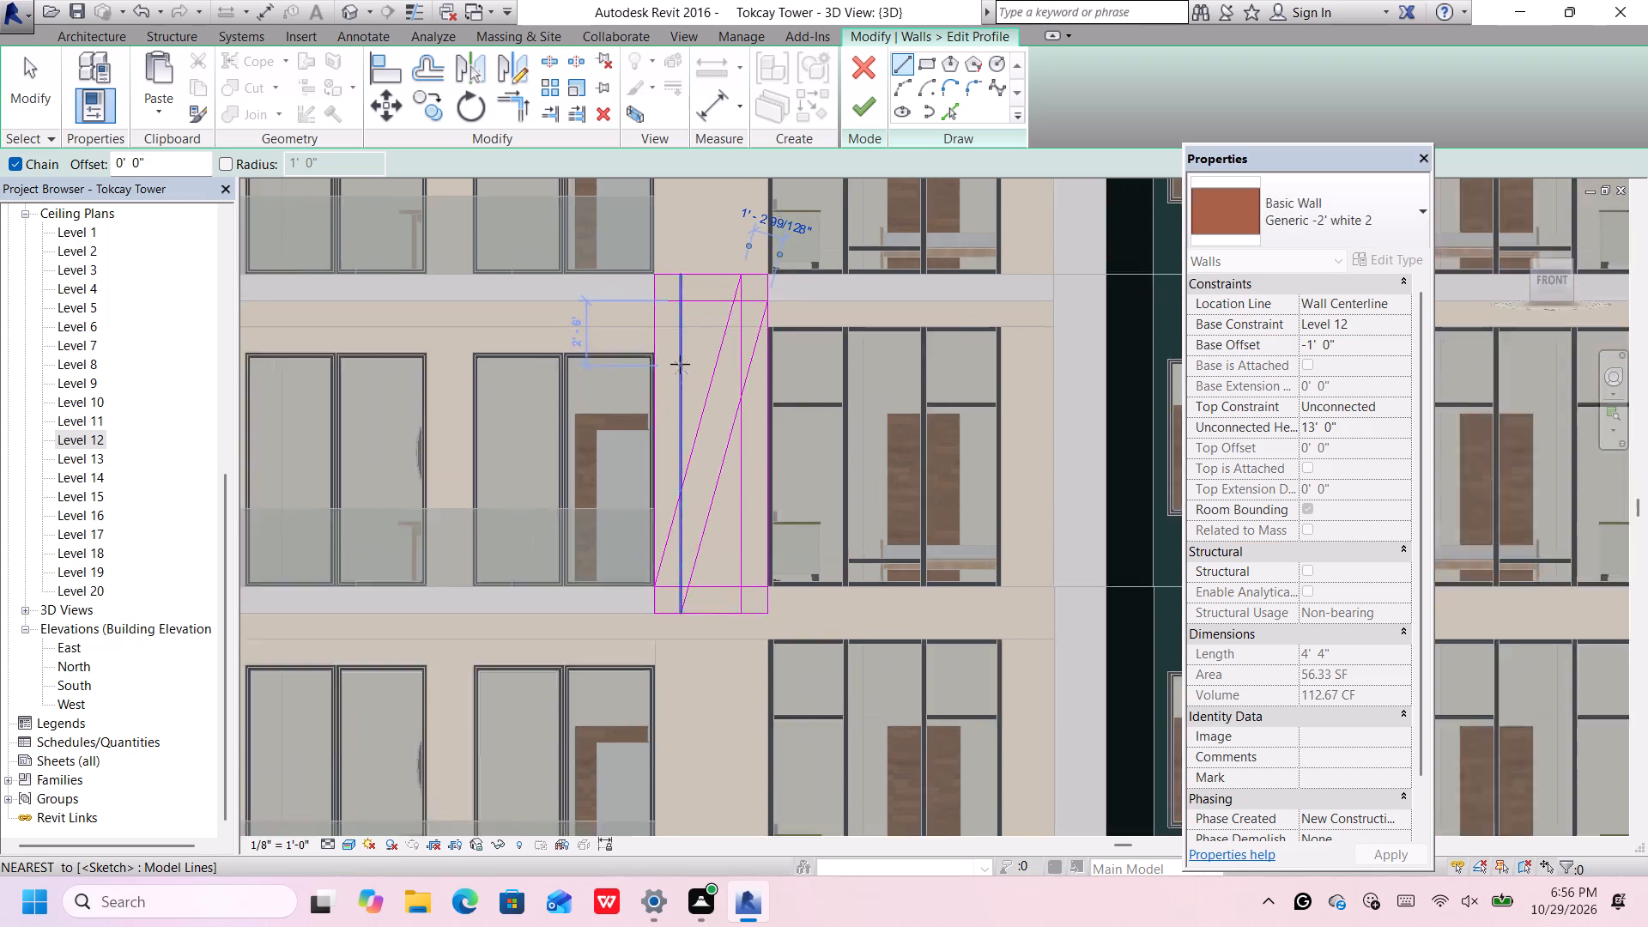
pyautogui.scroll(1, 726, 359)
pyautogui.press('space')
pyautogui.press('Escape')
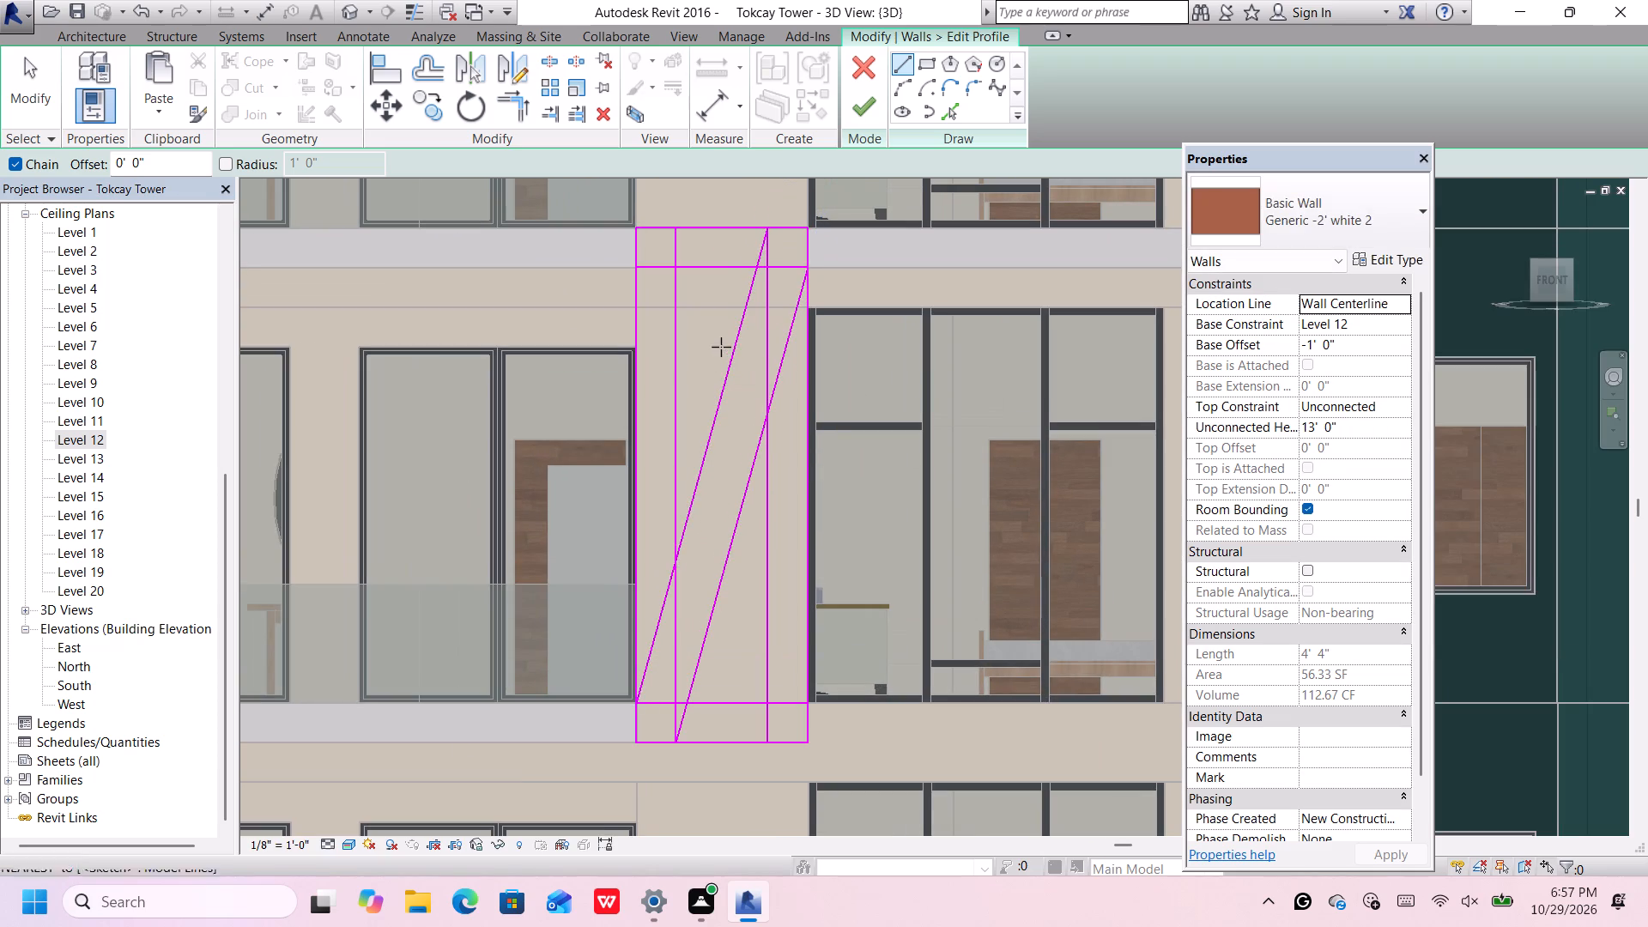
pyautogui.press('Escape')
# Delete all the inner offset guide lines, including the duplicate east one, keeping only the outer edges and both diagonals.
pyautogui.click(672, 330)
pyautogui.press('Delete')
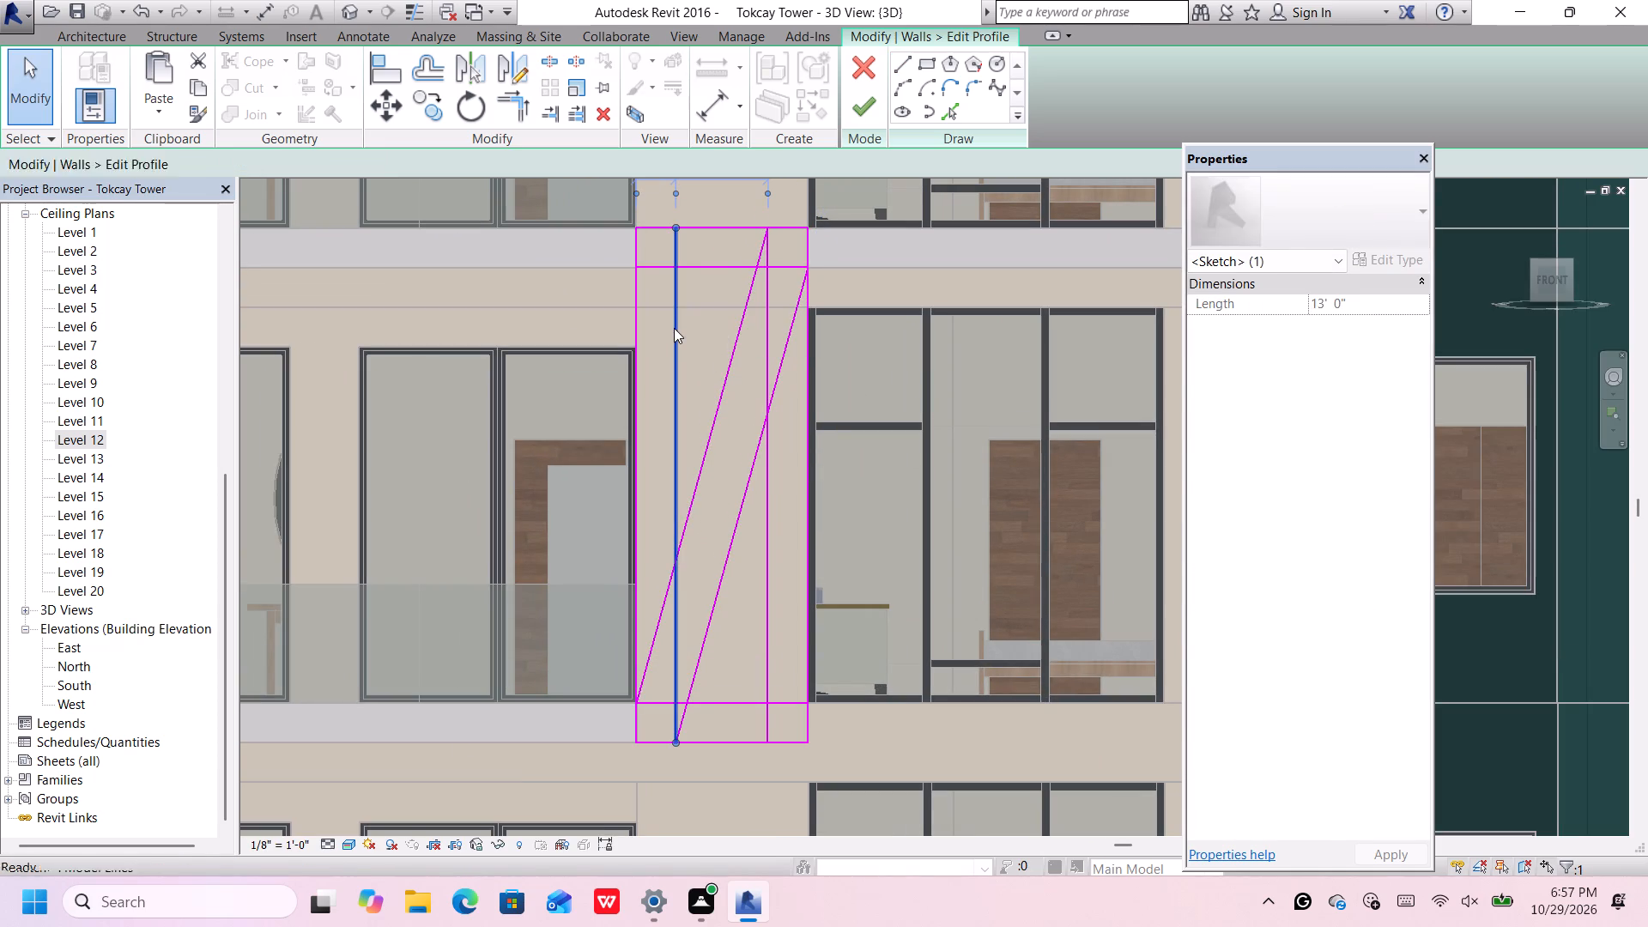
pyautogui.click(692, 270)
pyautogui.press('Delete')
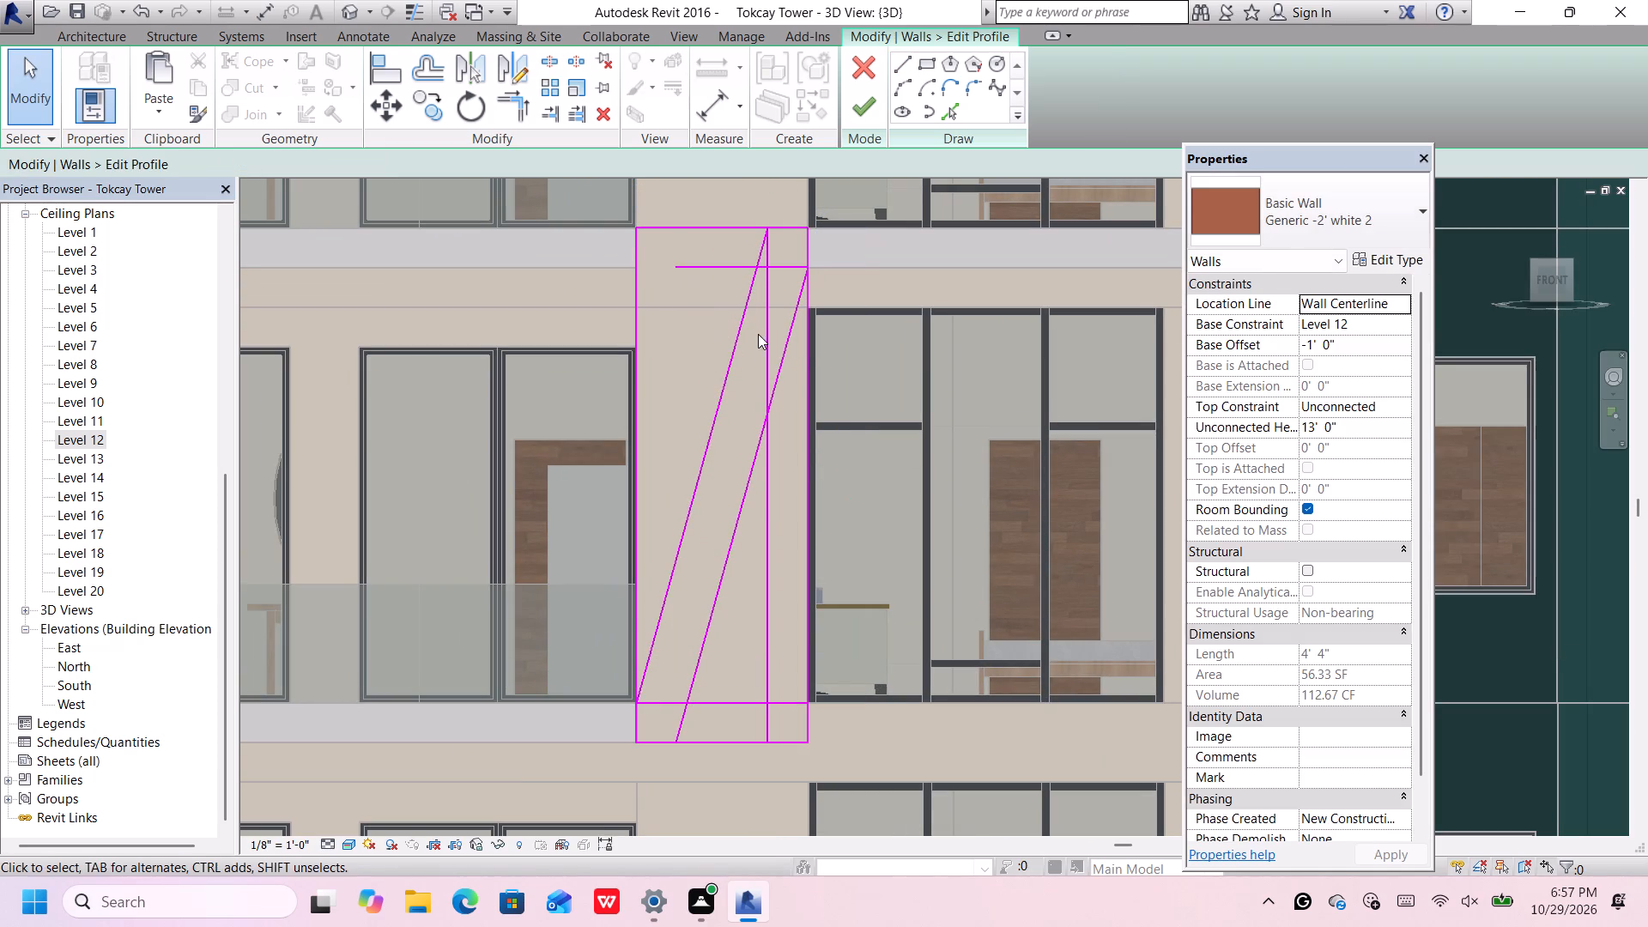
pyautogui.click(764, 331)
pyautogui.press('Delete')
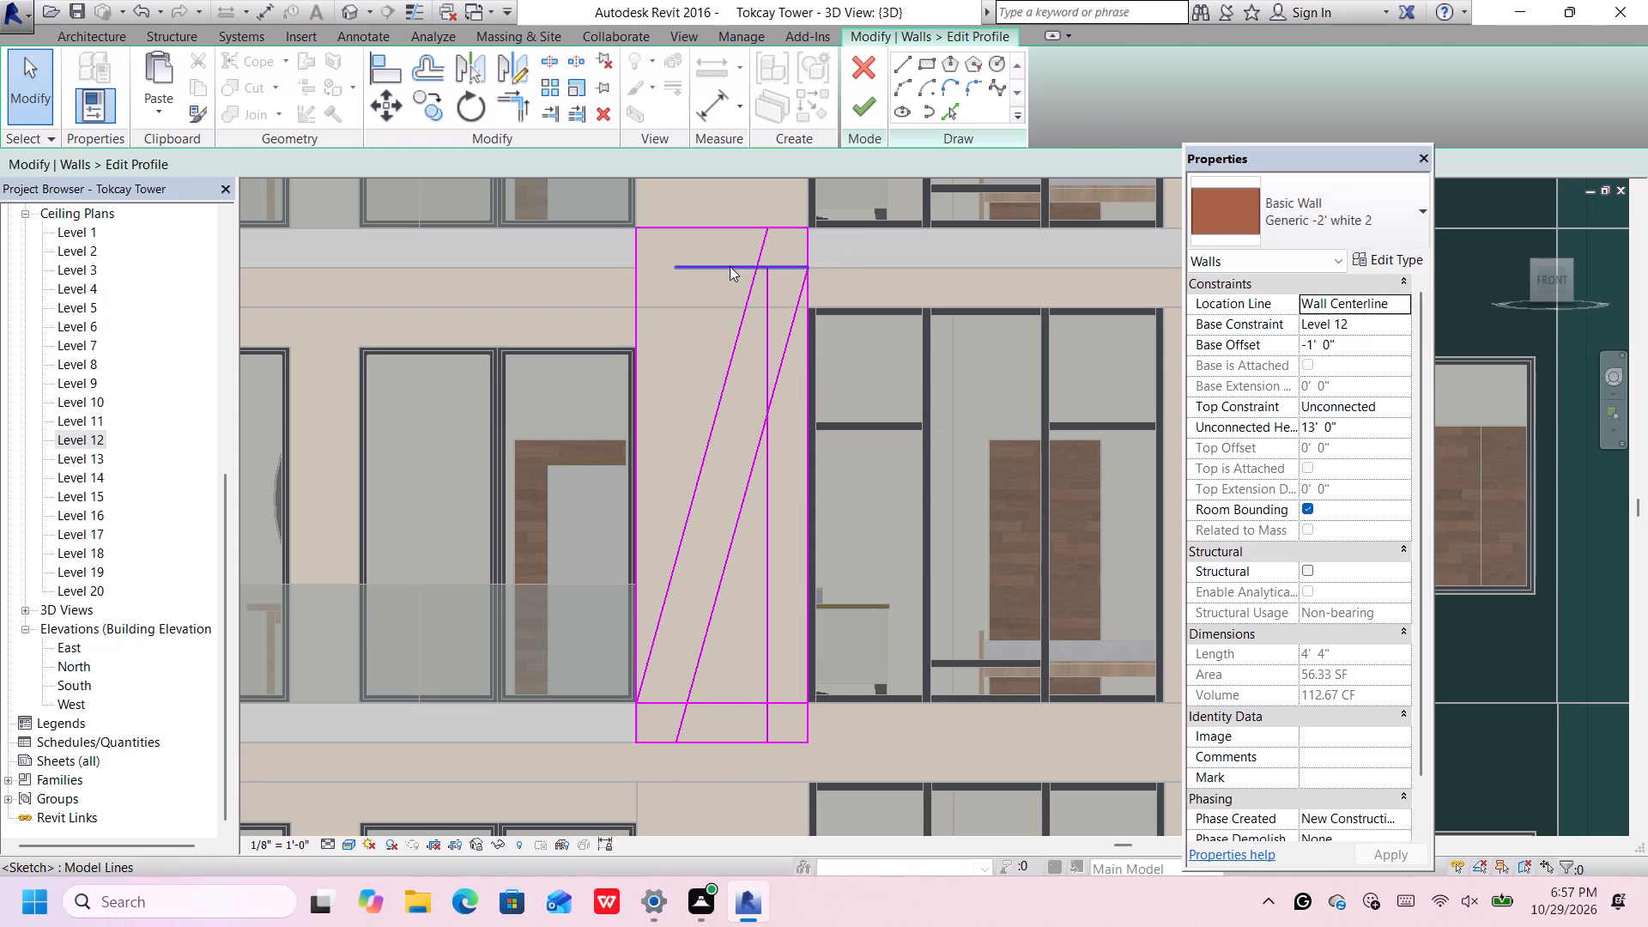
pyautogui.click(730, 264)
pyautogui.press('Delete')
pyautogui.click(765, 322)
pyautogui.press('Delete')
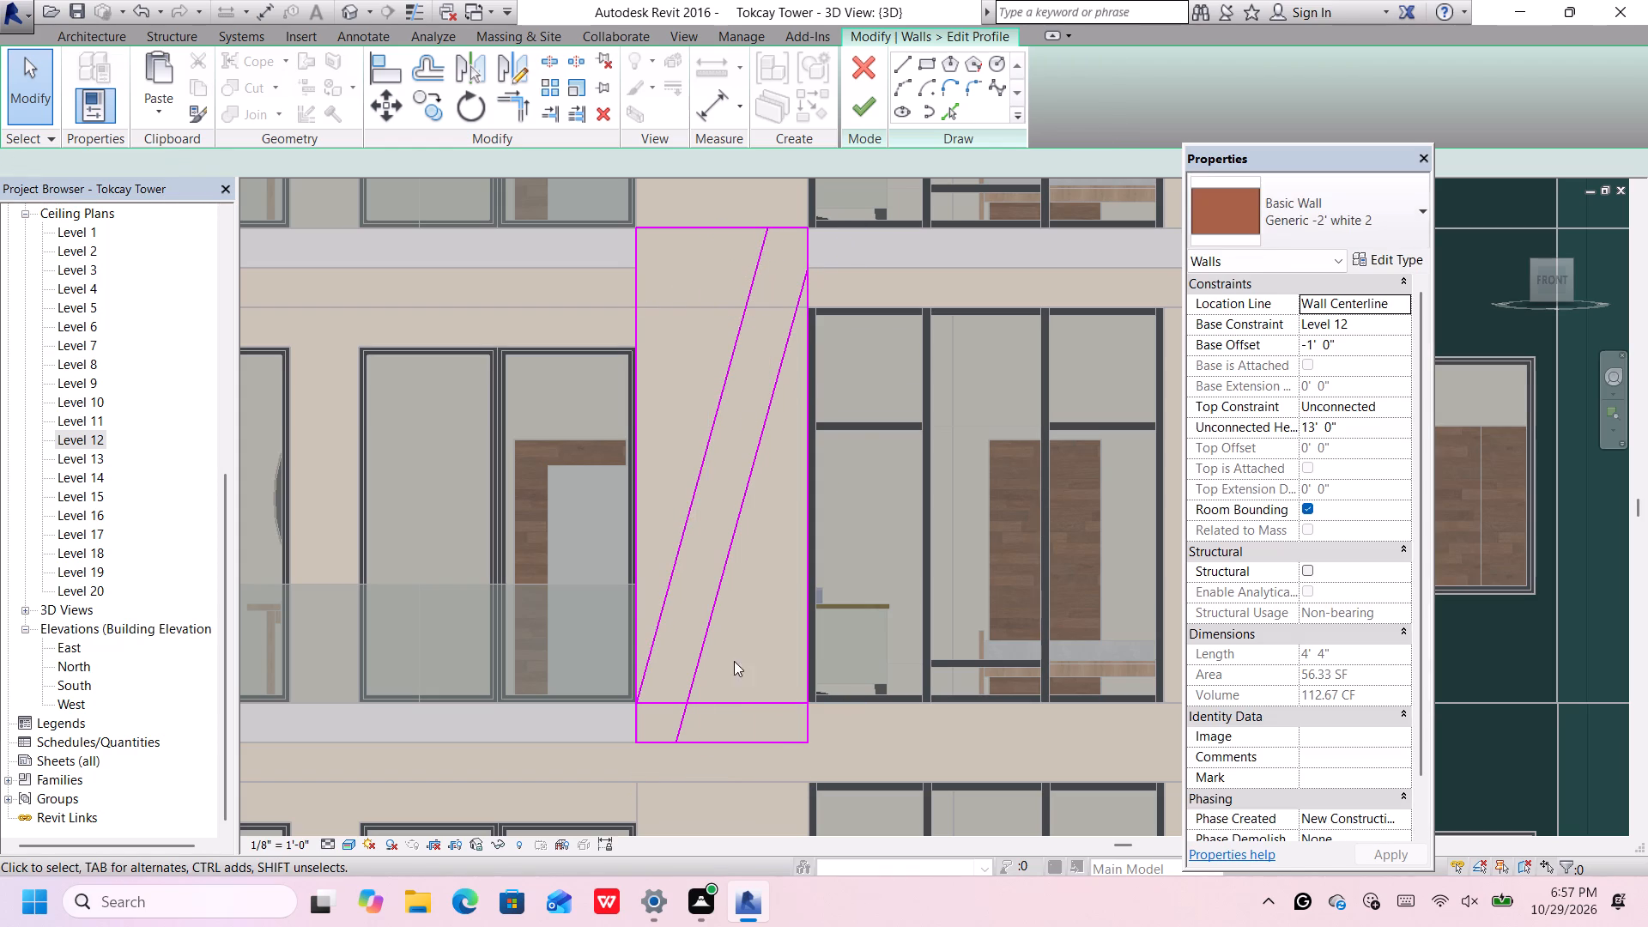
pyautogui.click(744, 700)
pyautogui.press('Delete')
pyautogui.click(748, 700)
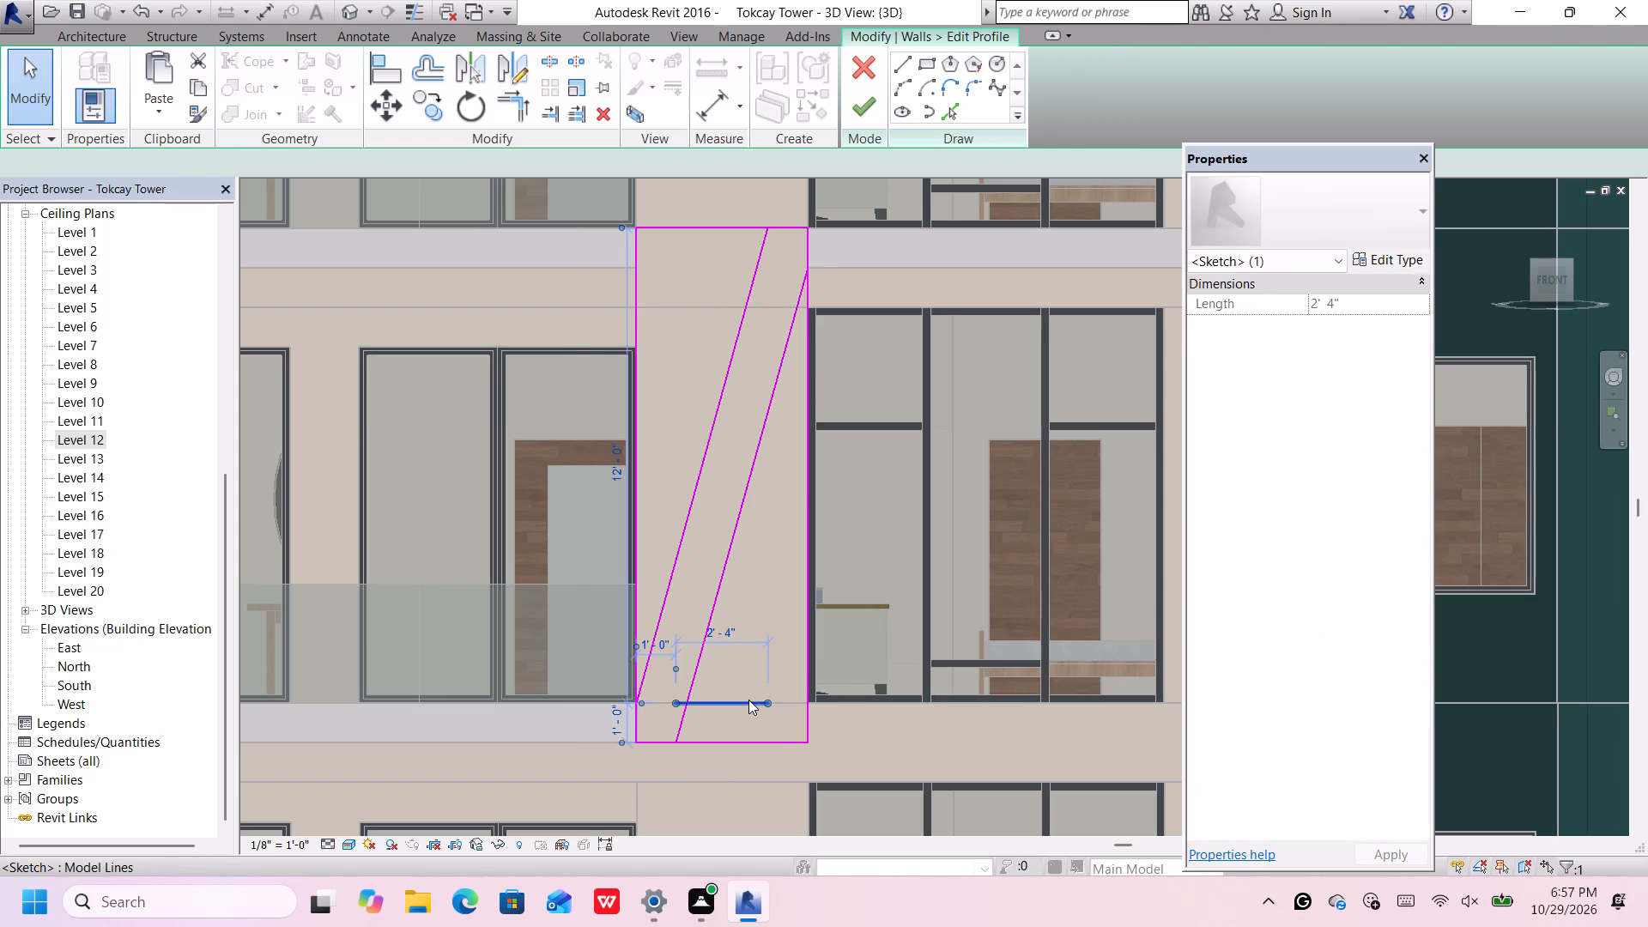
pyautogui.press('Delete')
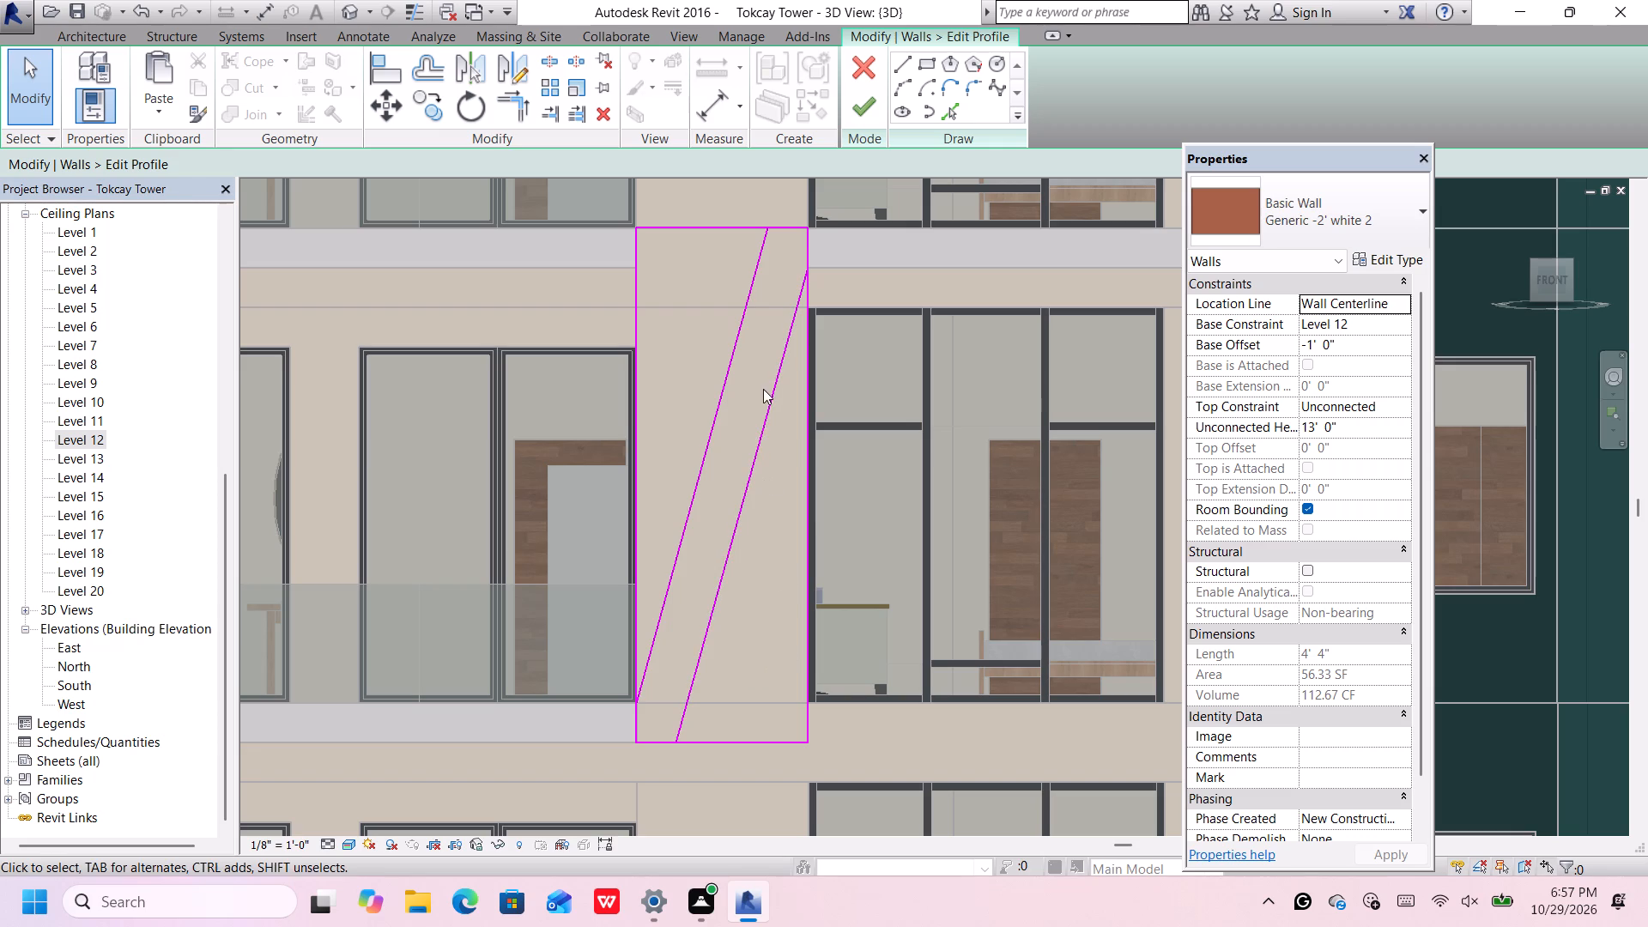
# Trim the outer edges to the two diagonals, keeping only the upper east and lower west corner pieces, and finish the wall profile.
pyautogui.click(512, 109)
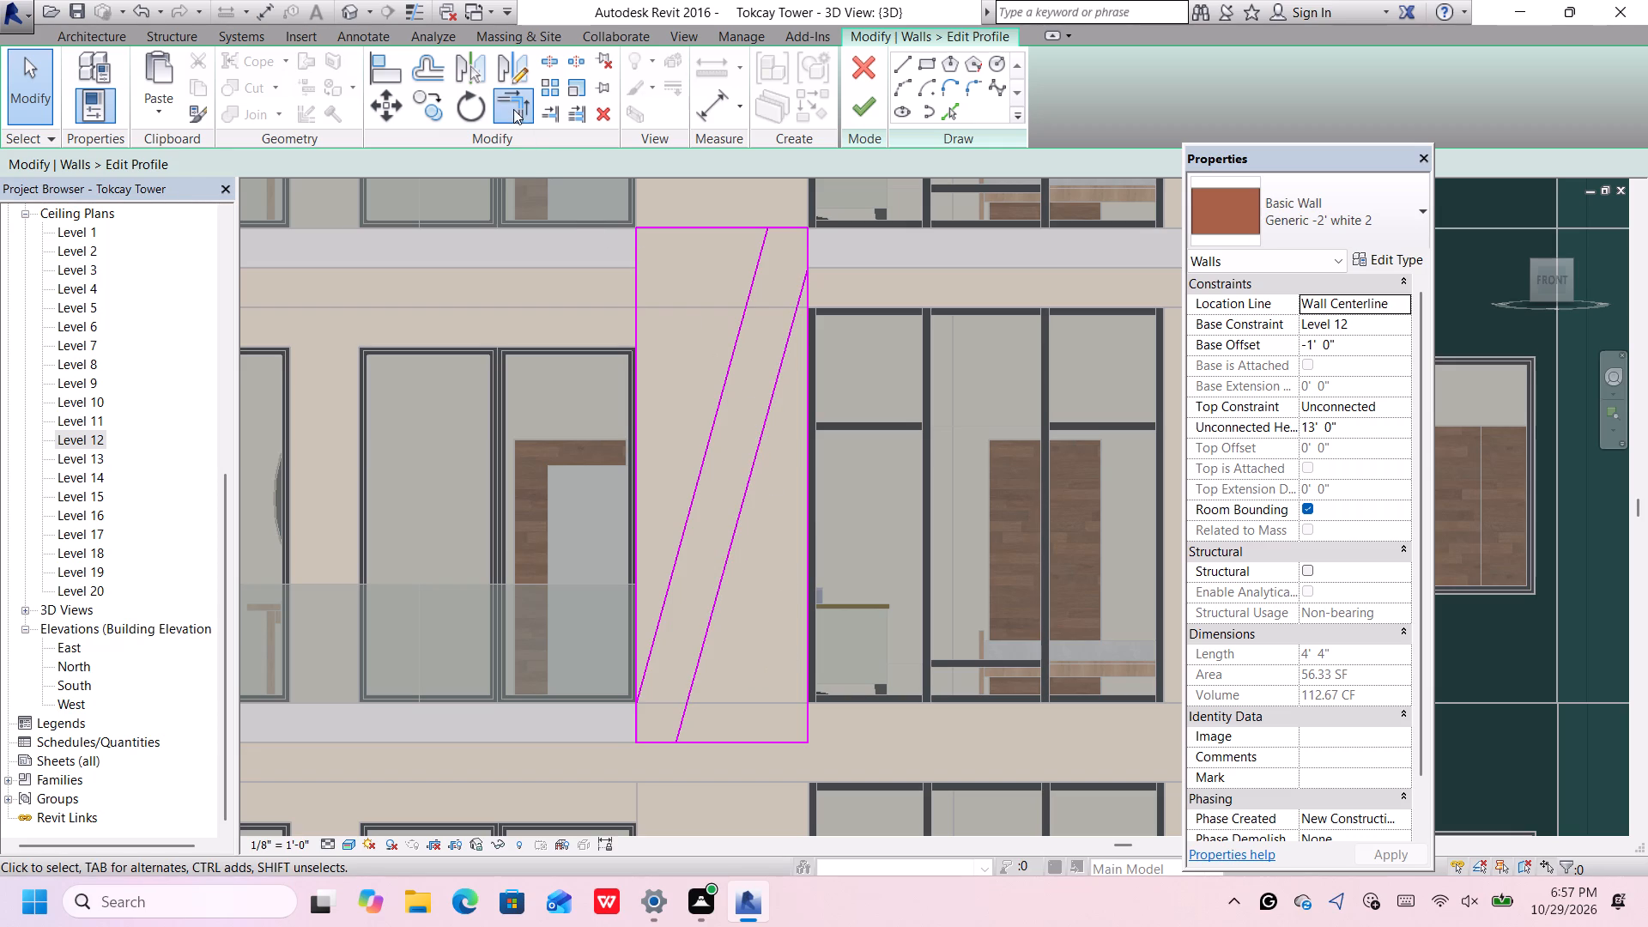
pyautogui.click(753, 283)
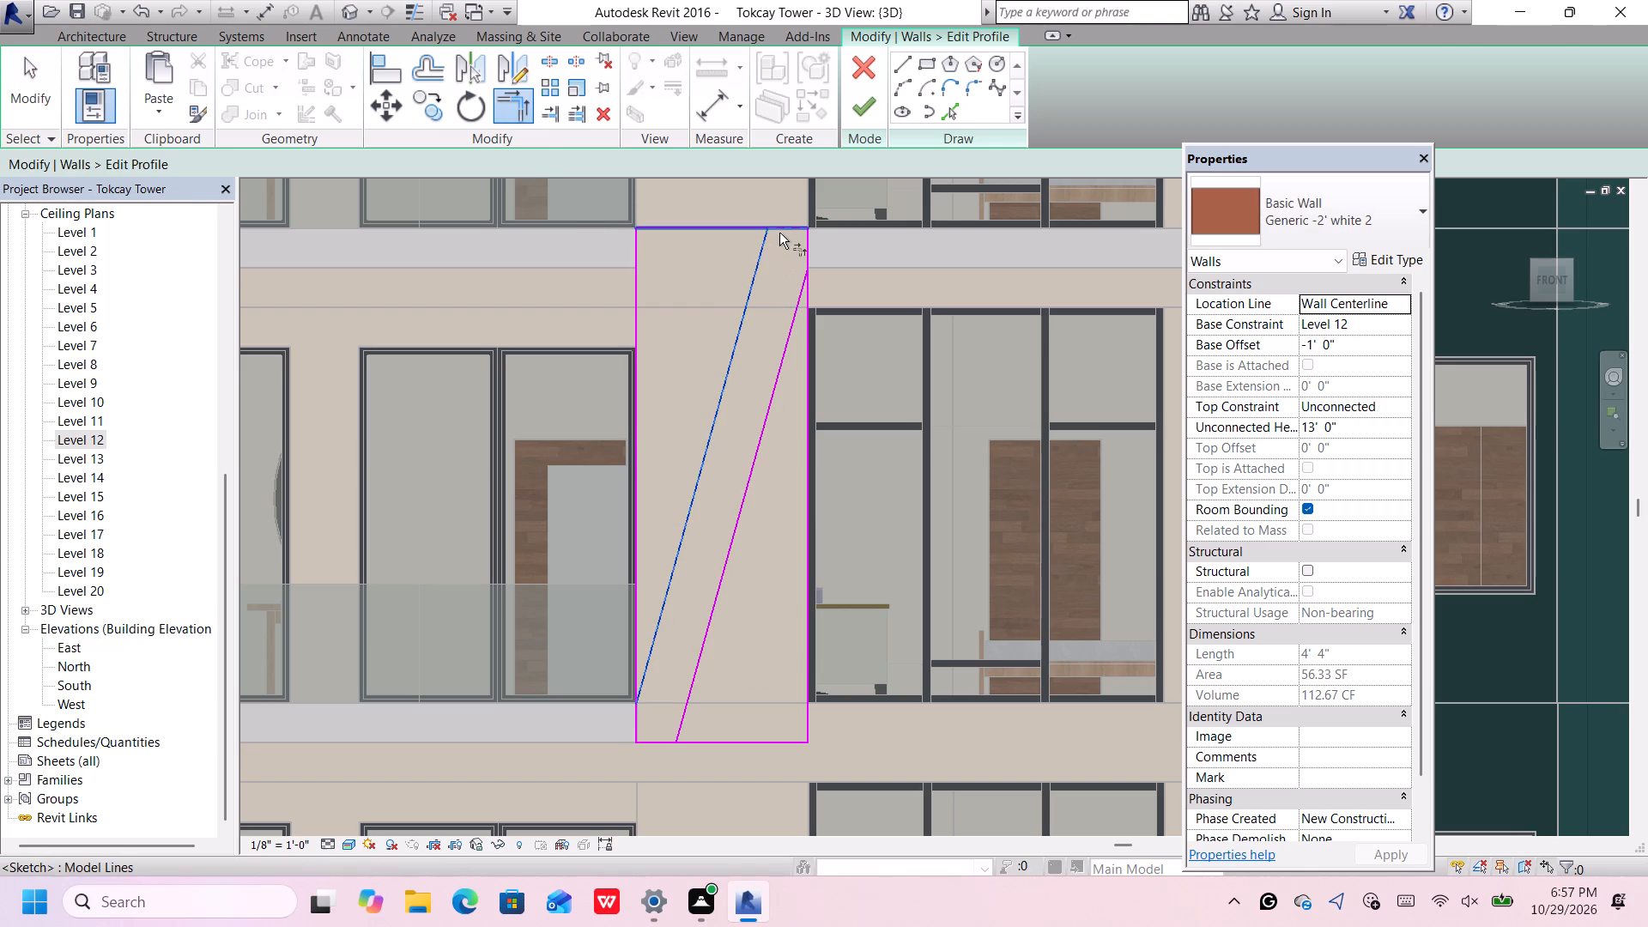
pyautogui.click(779, 233)
pyautogui.click(796, 306)
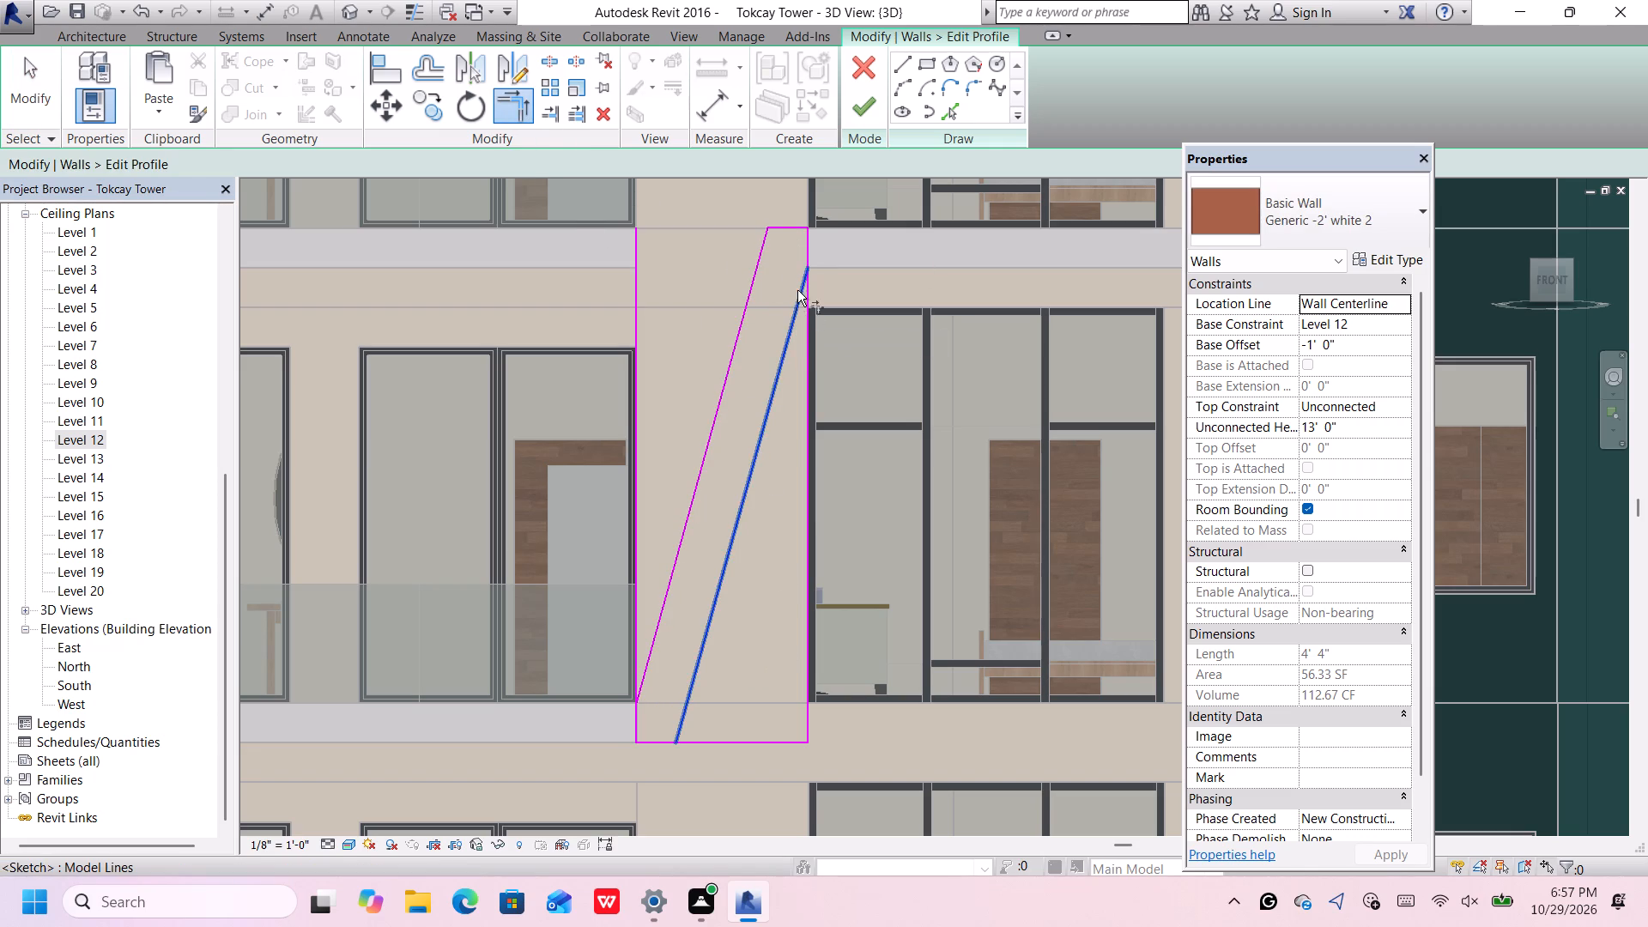
pyautogui.click(808, 252)
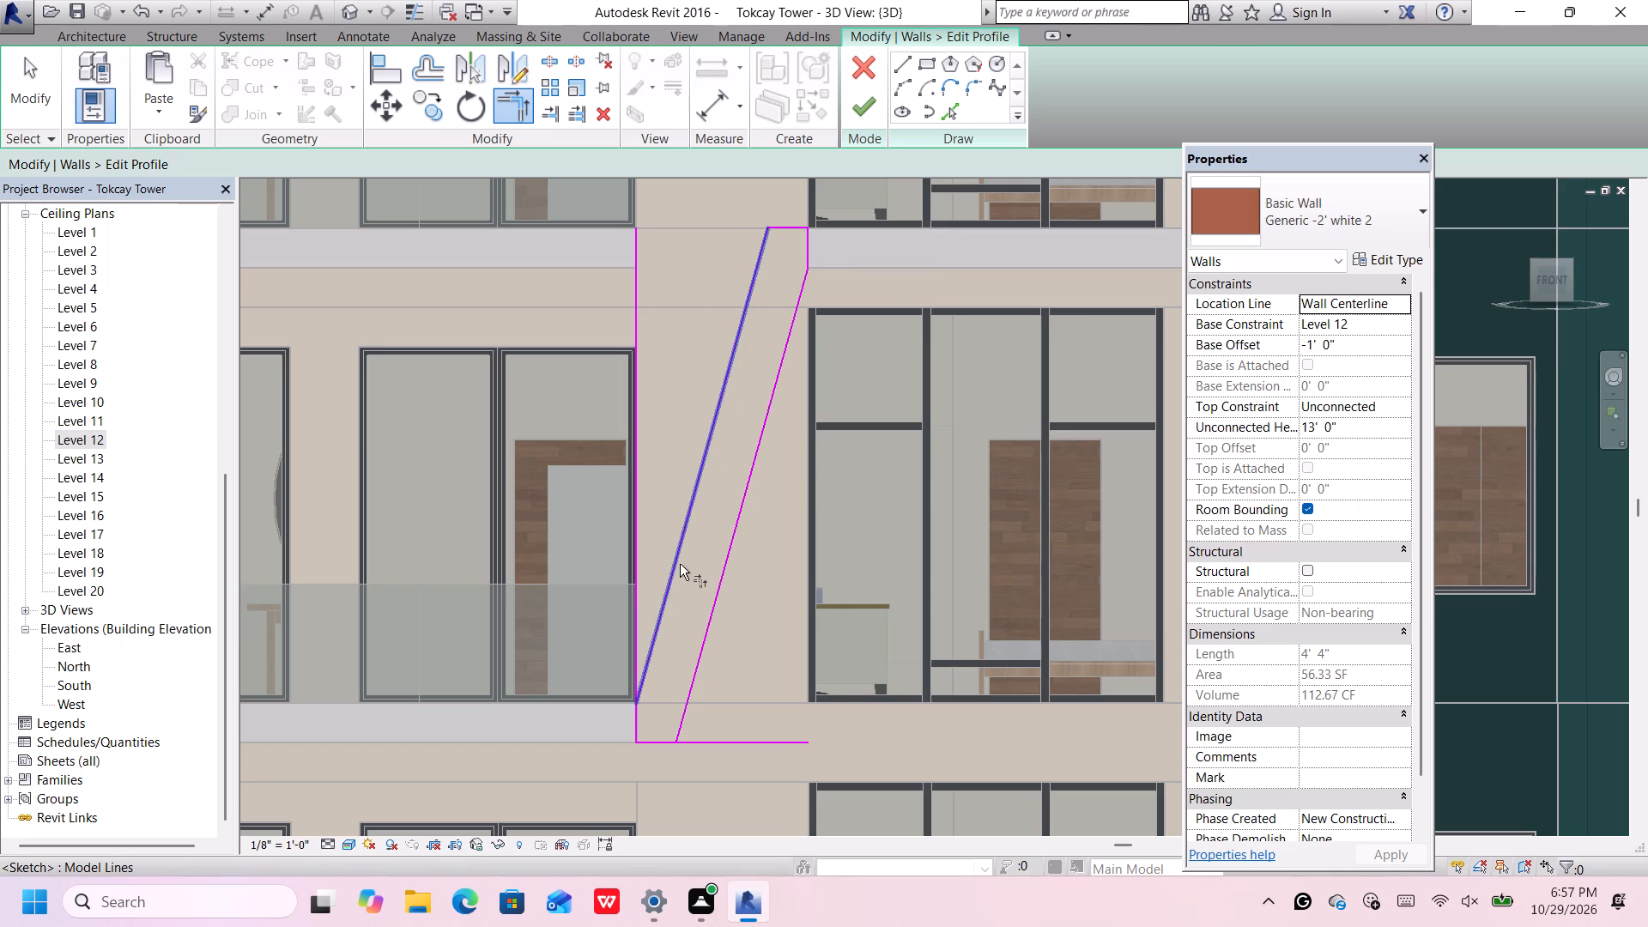
pyautogui.click(674, 565)
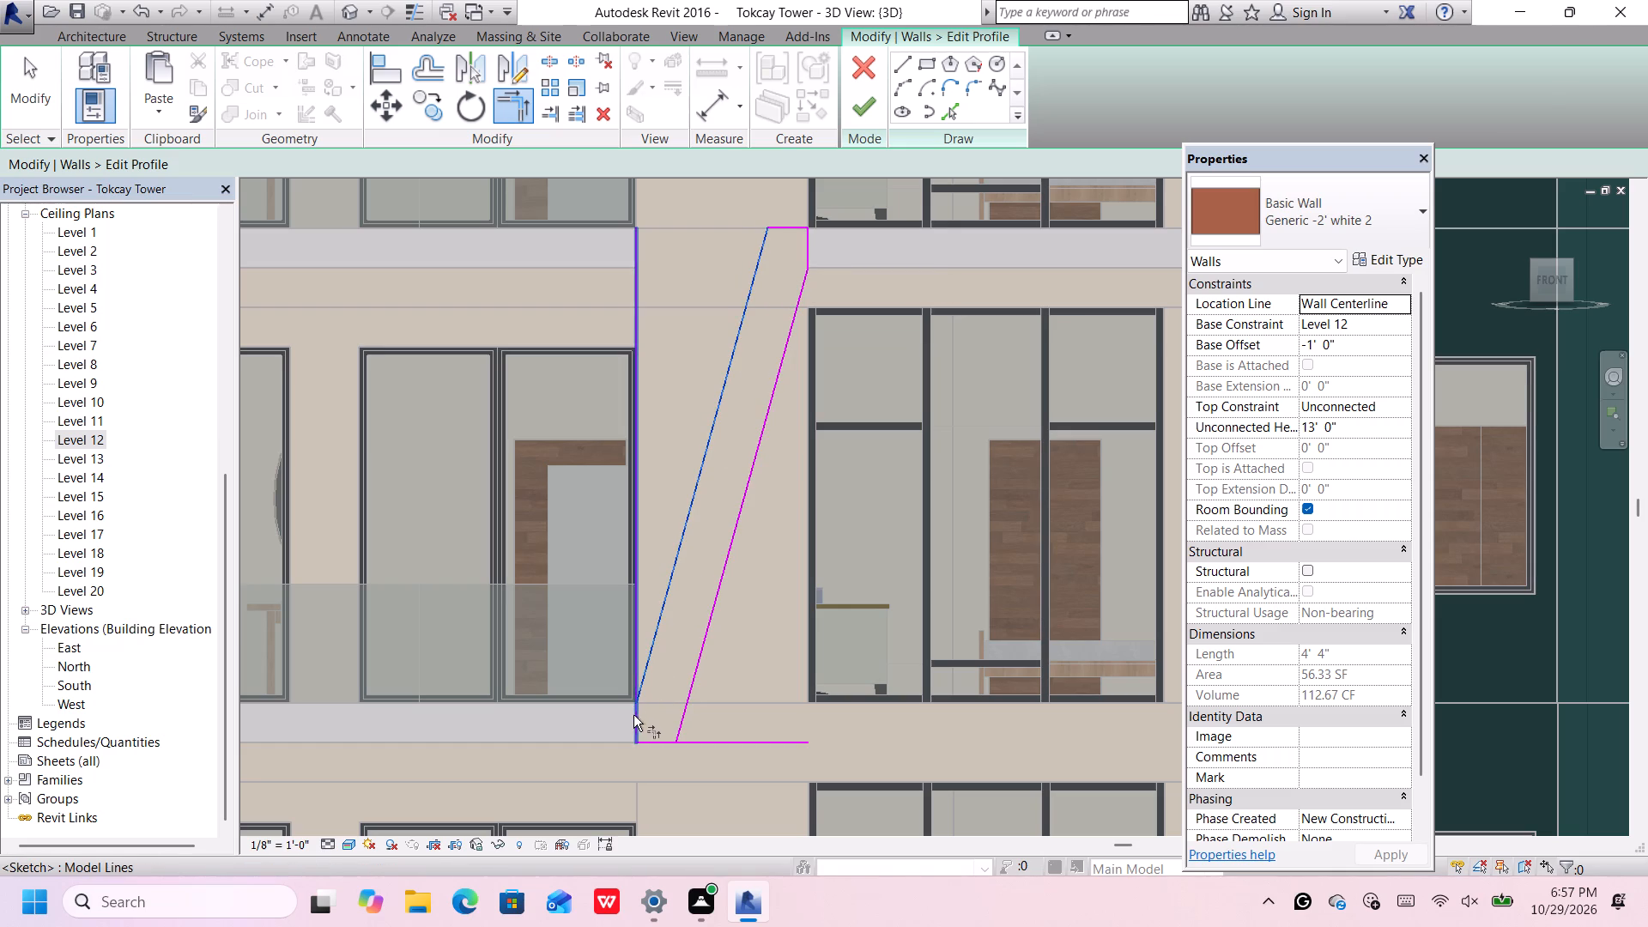
pyautogui.click(633, 715)
pyautogui.click(686, 701)
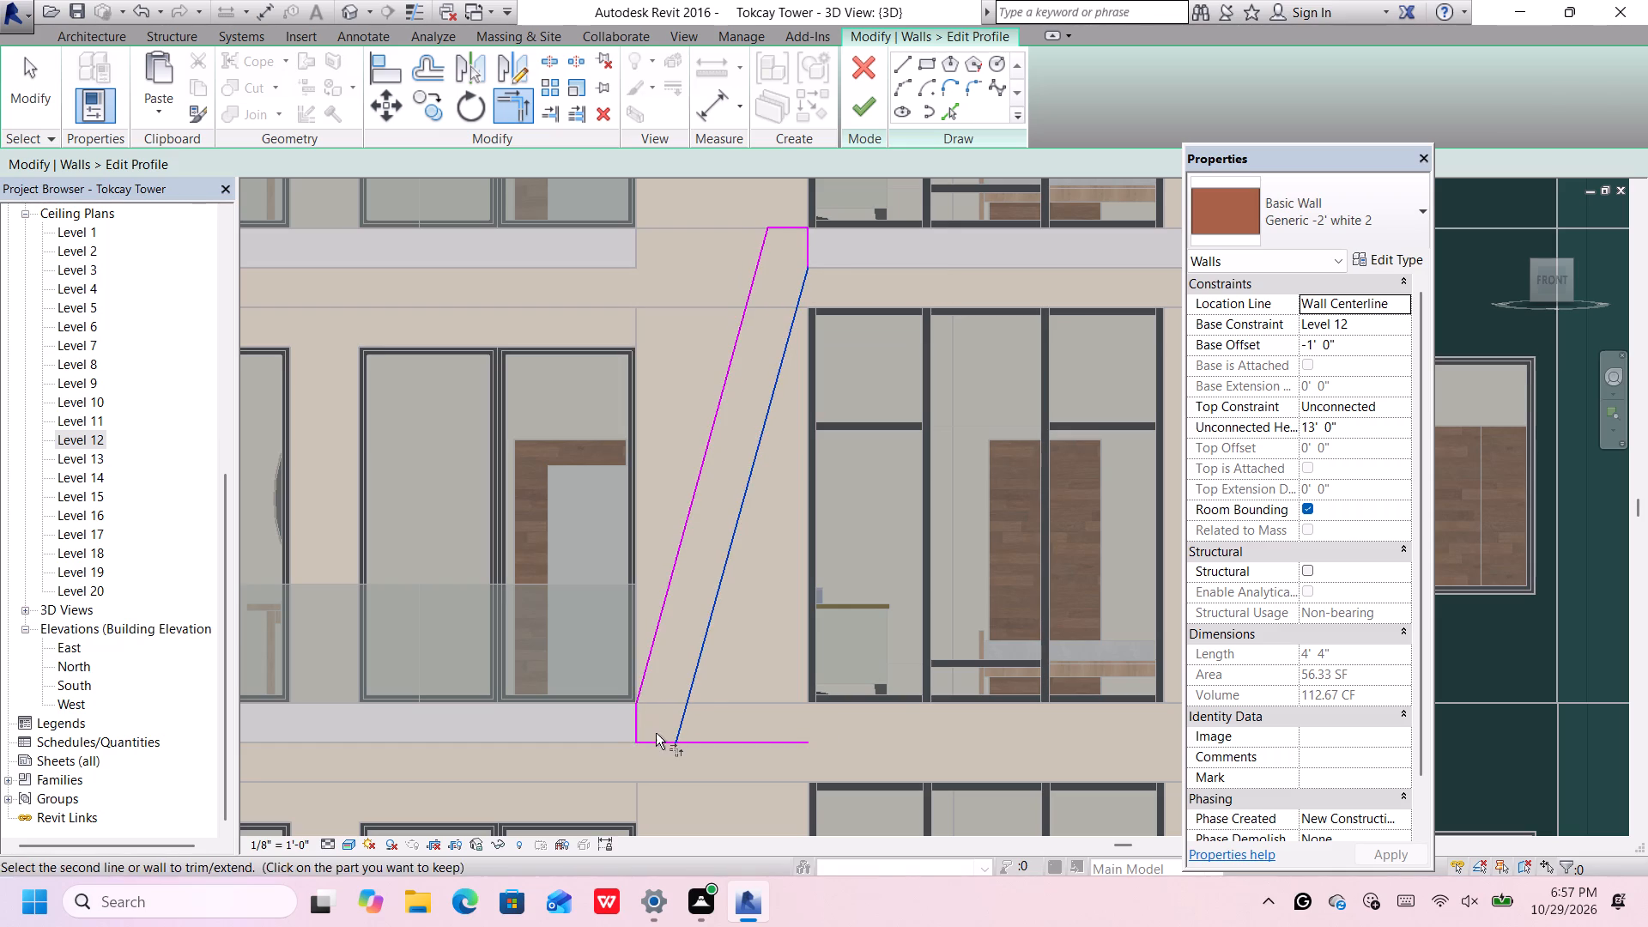
pyautogui.click(656, 735)
pyautogui.scroll(-3, 664, 667)
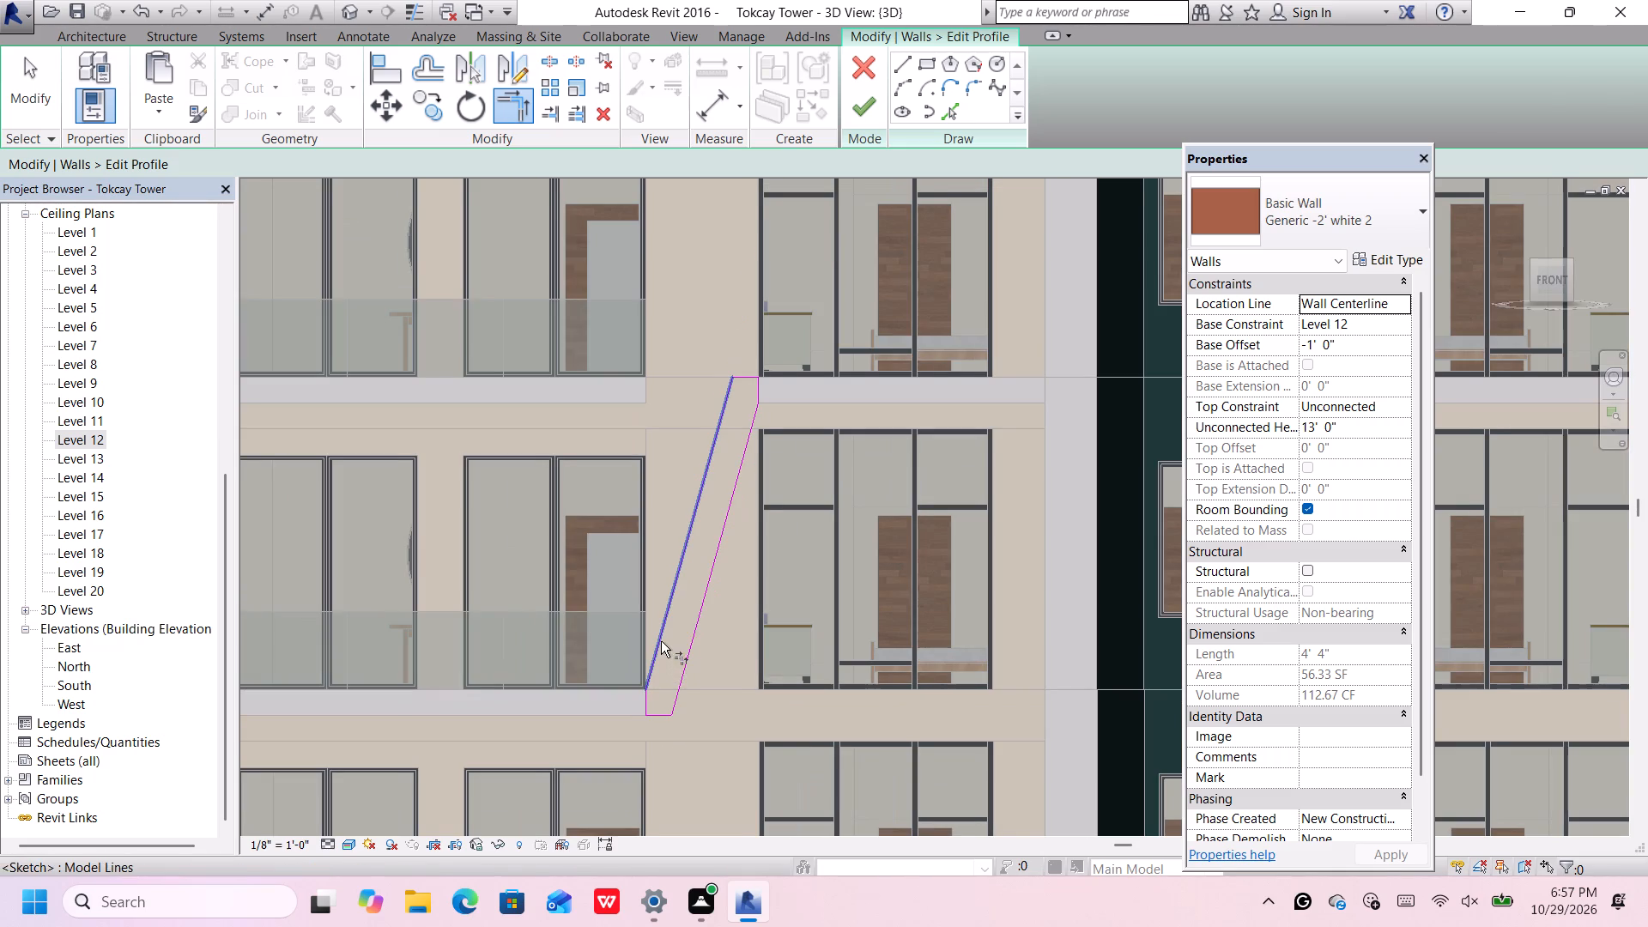
pyautogui.moveTo(661, 641); pyautogui.dragTo(713, 585, button='middle')
pyautogui.scroll(-1, 713, 587)
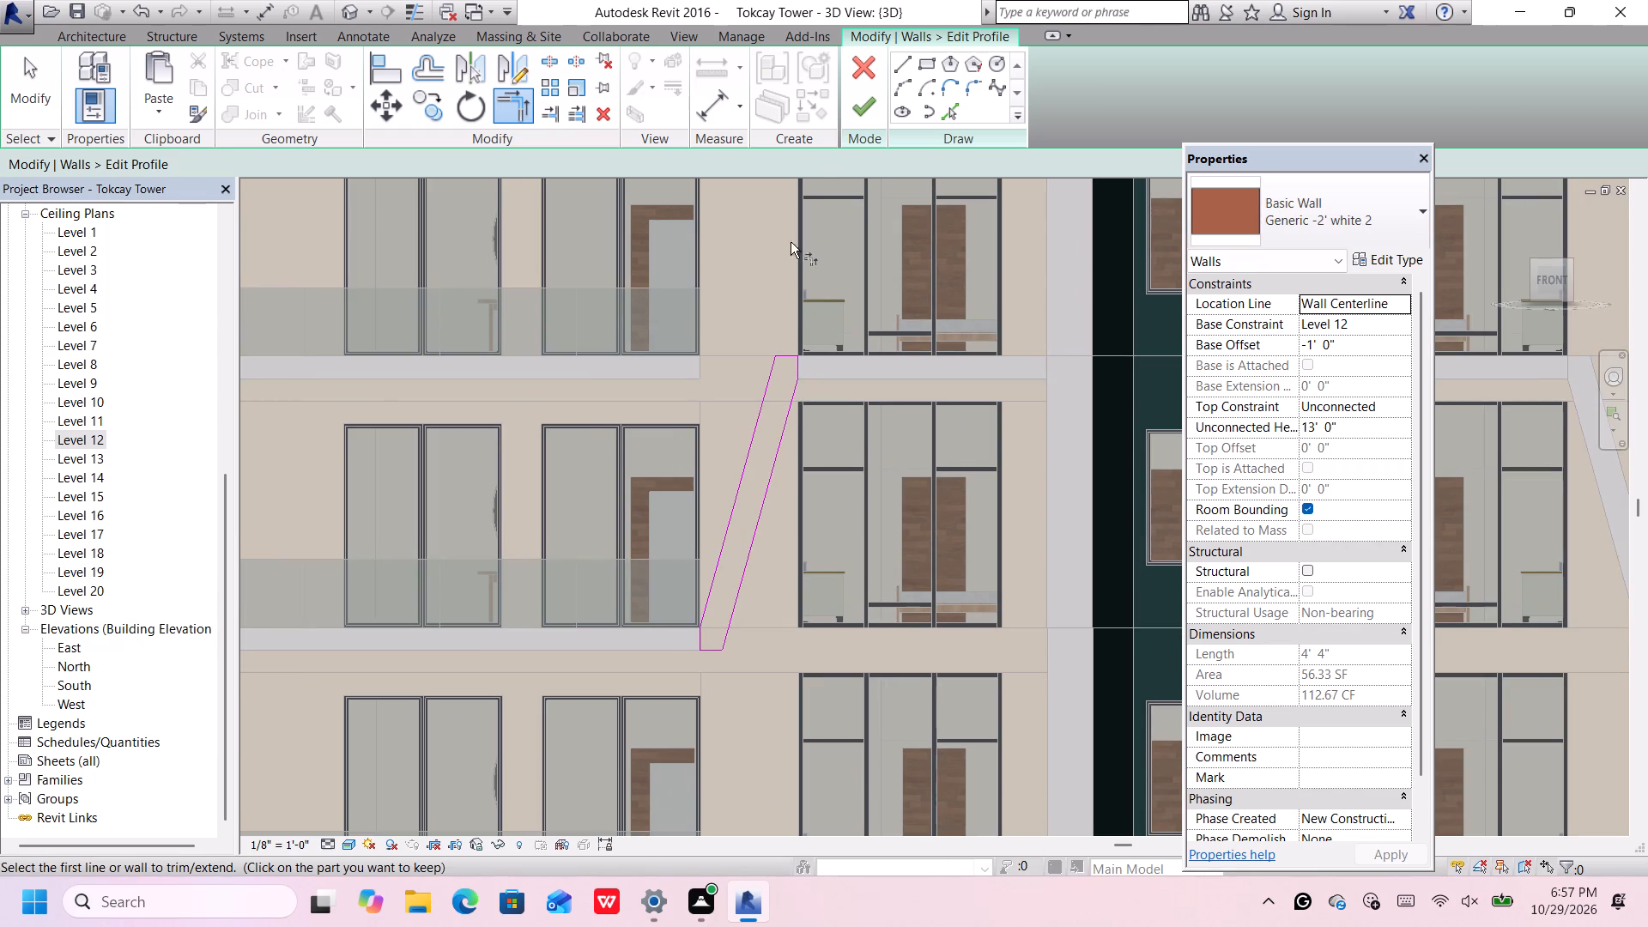
pyautogui.click(862, 112)
# Examine how the two mirrored Level 12 diagonal walls read on the facade on either side of the central core.
pyautogui.scroll(-3, 779, 356)
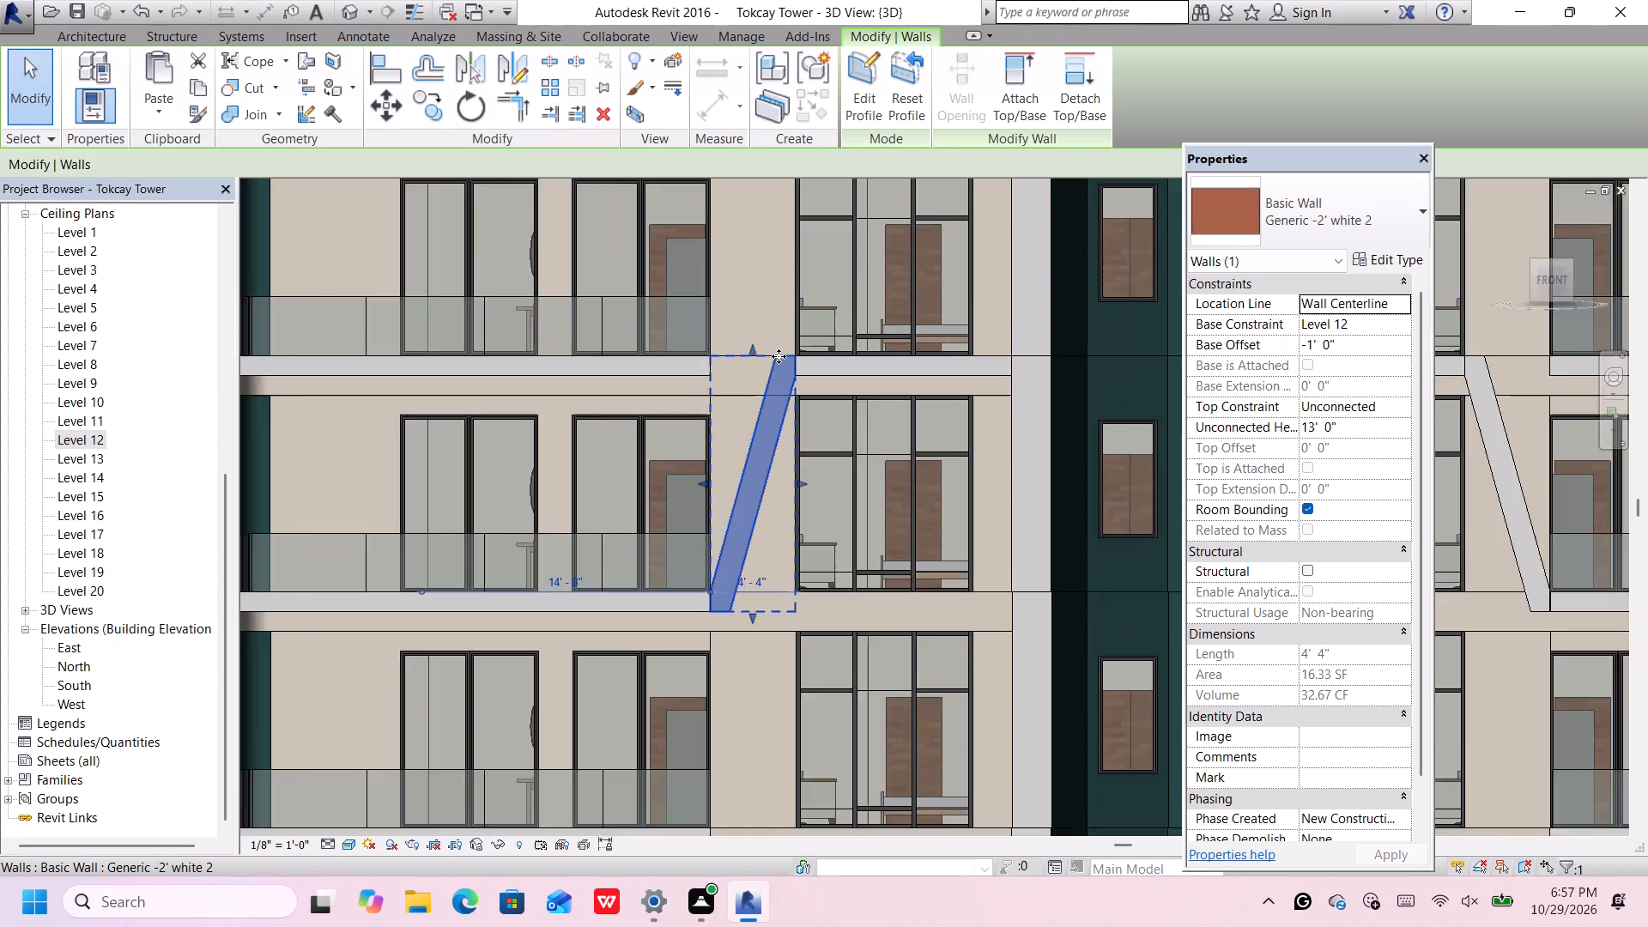
pyautogui.scroll(-6, 779, 356)
pyautogui.click(498, 500)
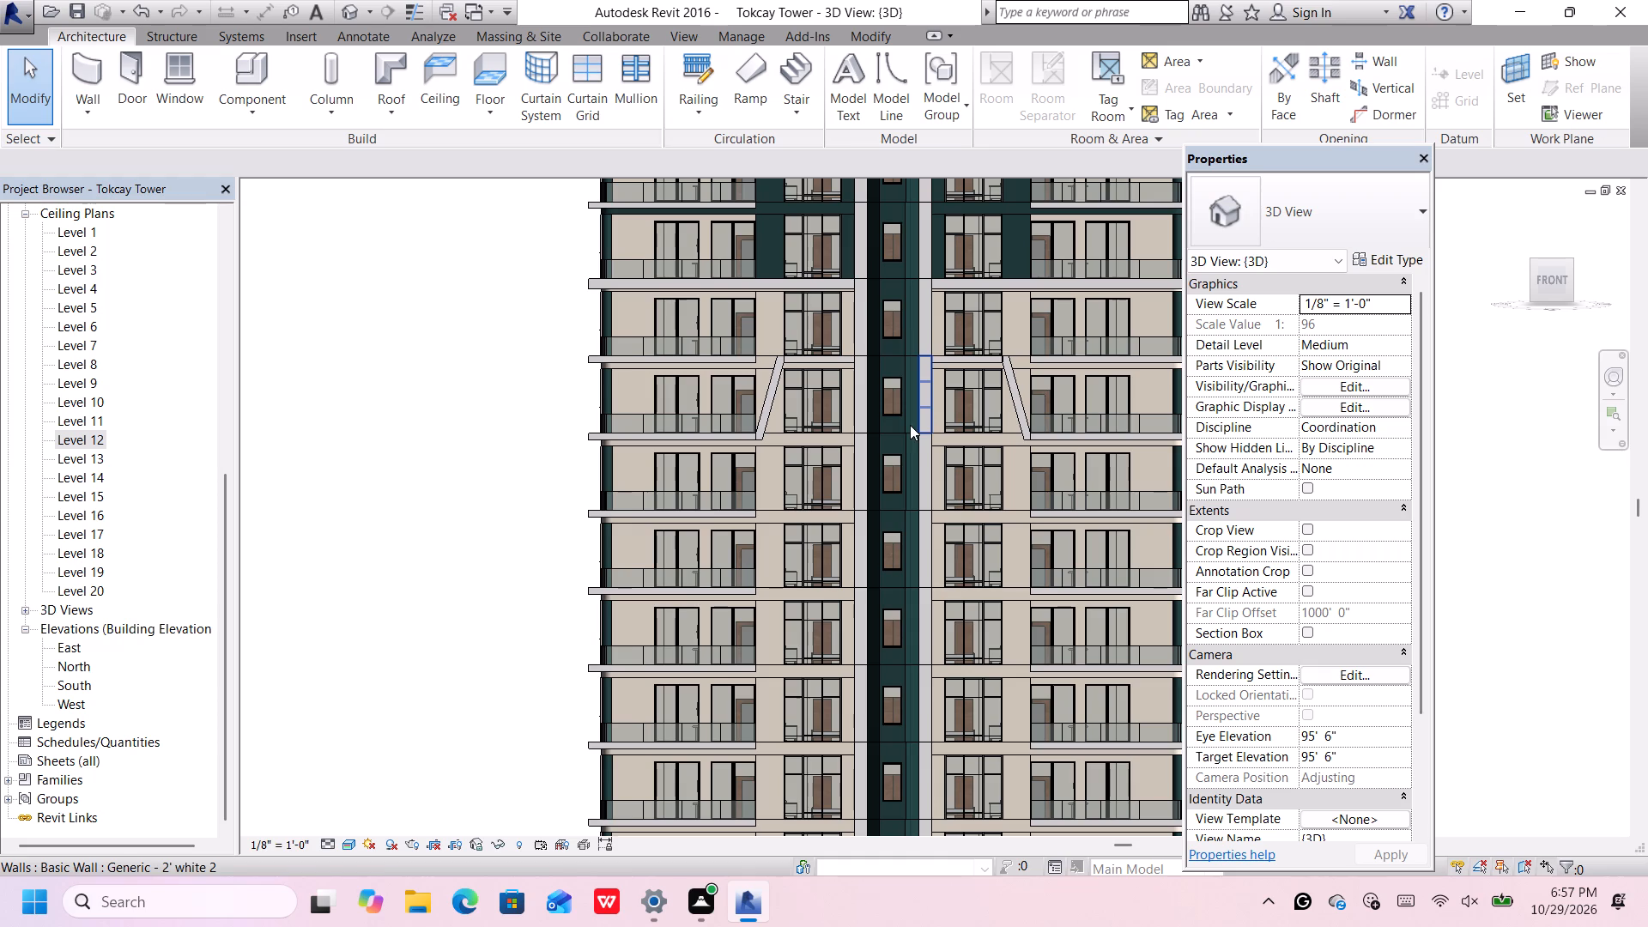
pyautogui.scroll(1, 740, 491)
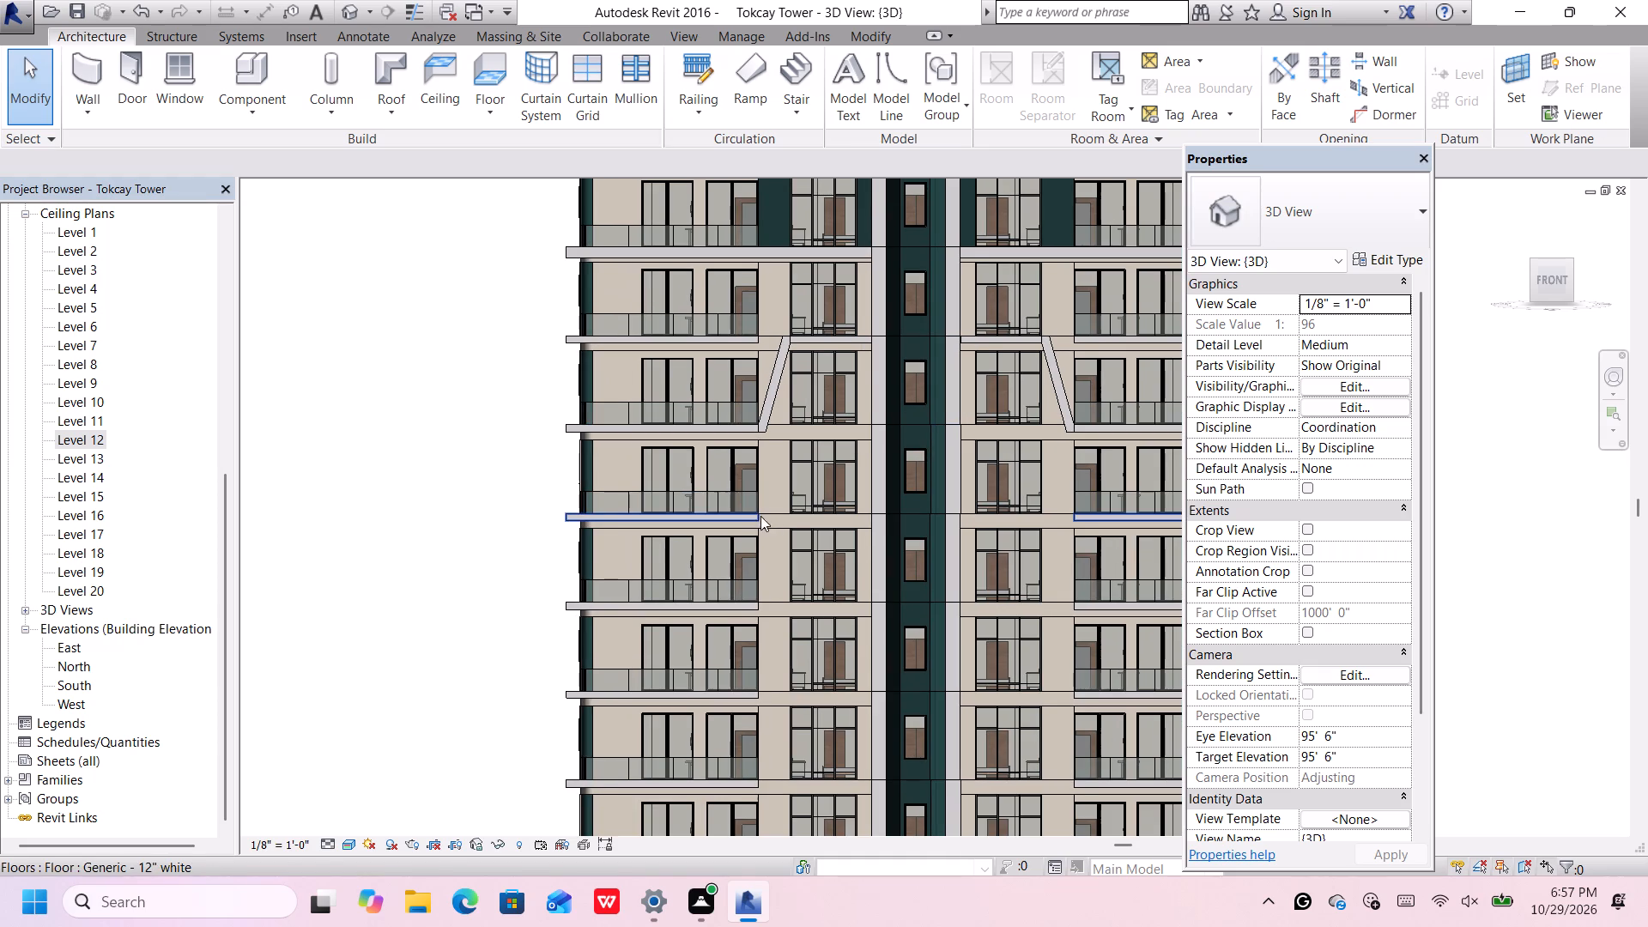
pyautogui.moveTo(755, 515); pyautogui.dragTo(722, 498, button='middle')
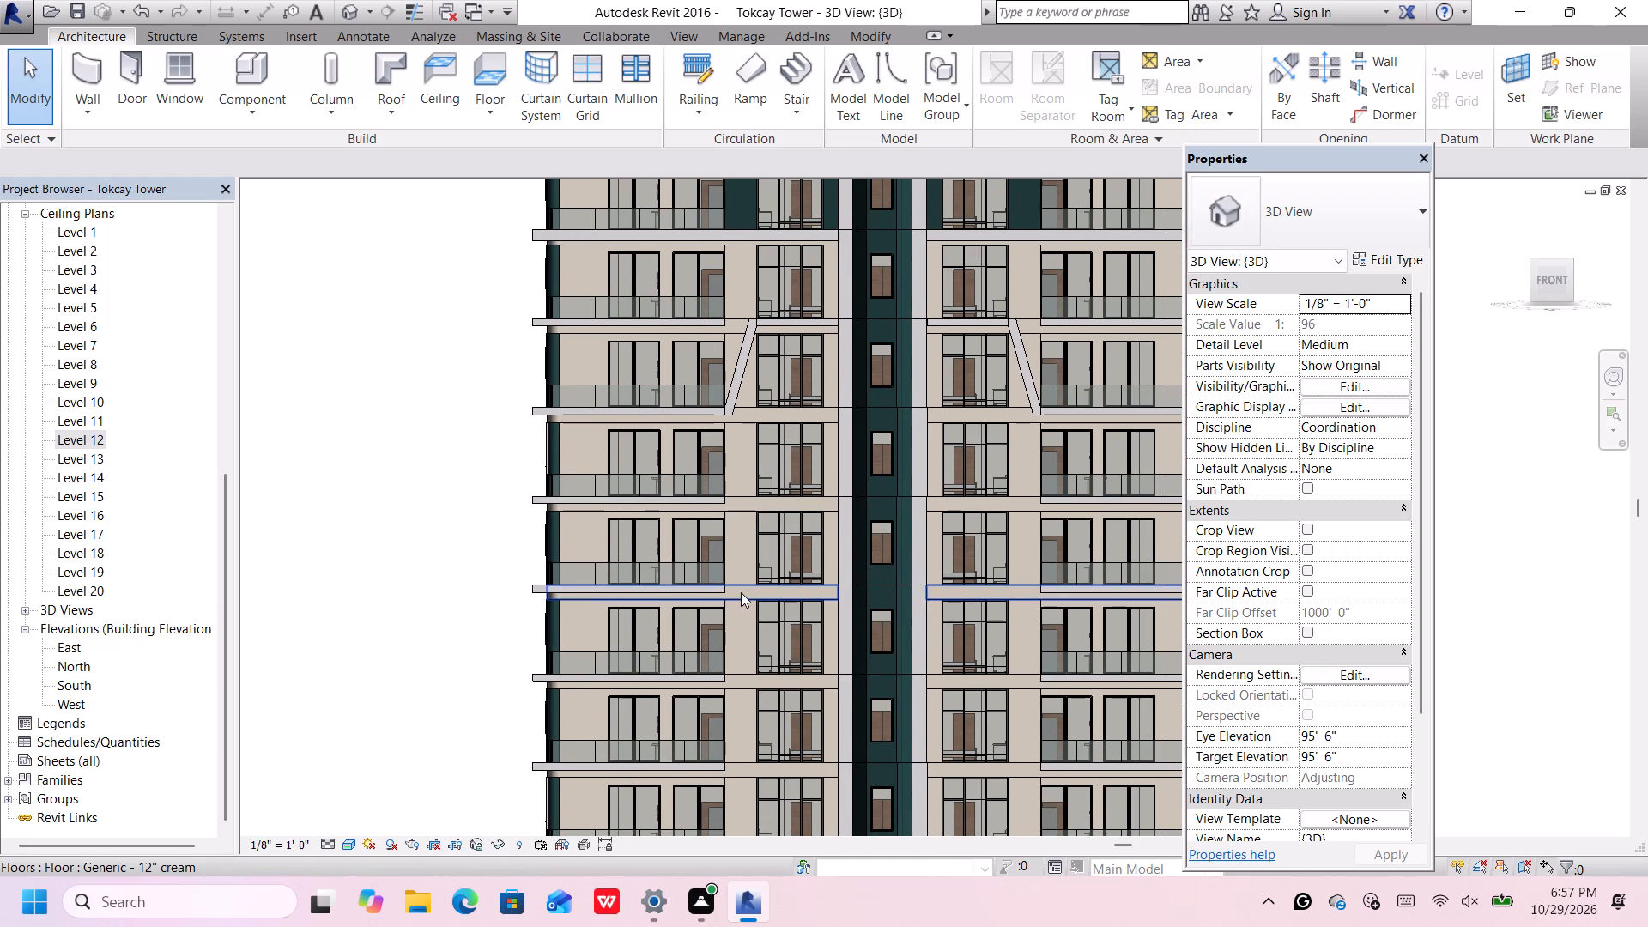
pyautogui.scroll(-1, 741, 591)
pyautogui.moveTo(738, 591); pyautogui.dragTo(717, 560, button='middle')
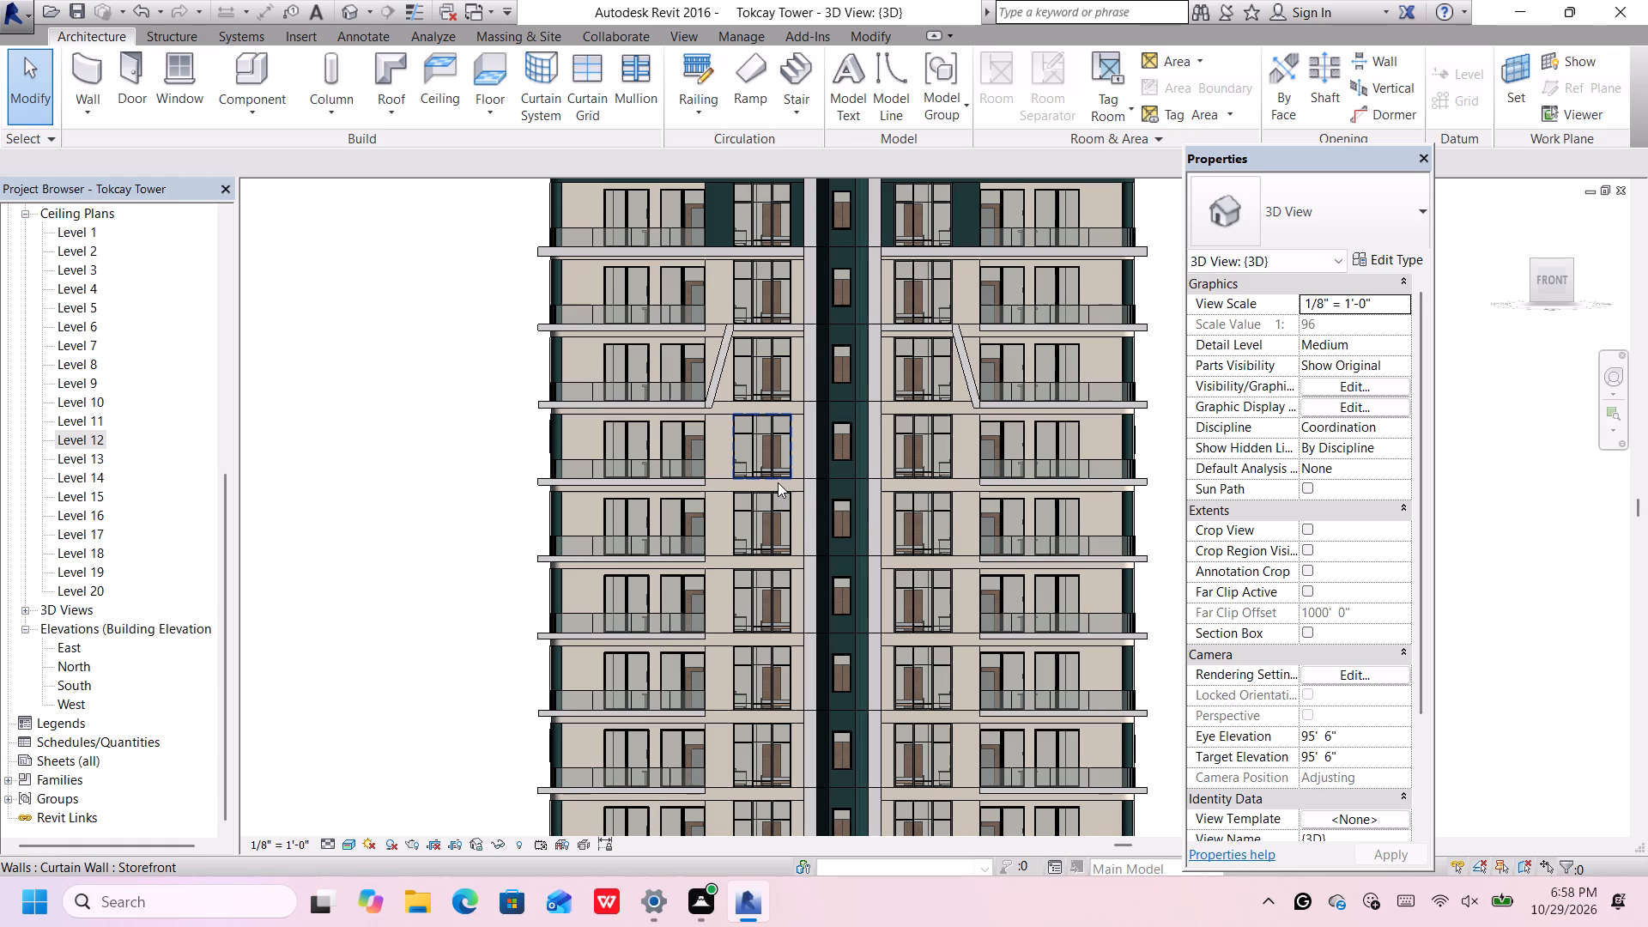
# Examine the South elevation around the Level 12 diagonals and the storeys beneath them, against the level markers.
pyautogui.doubleClick(81, 682)
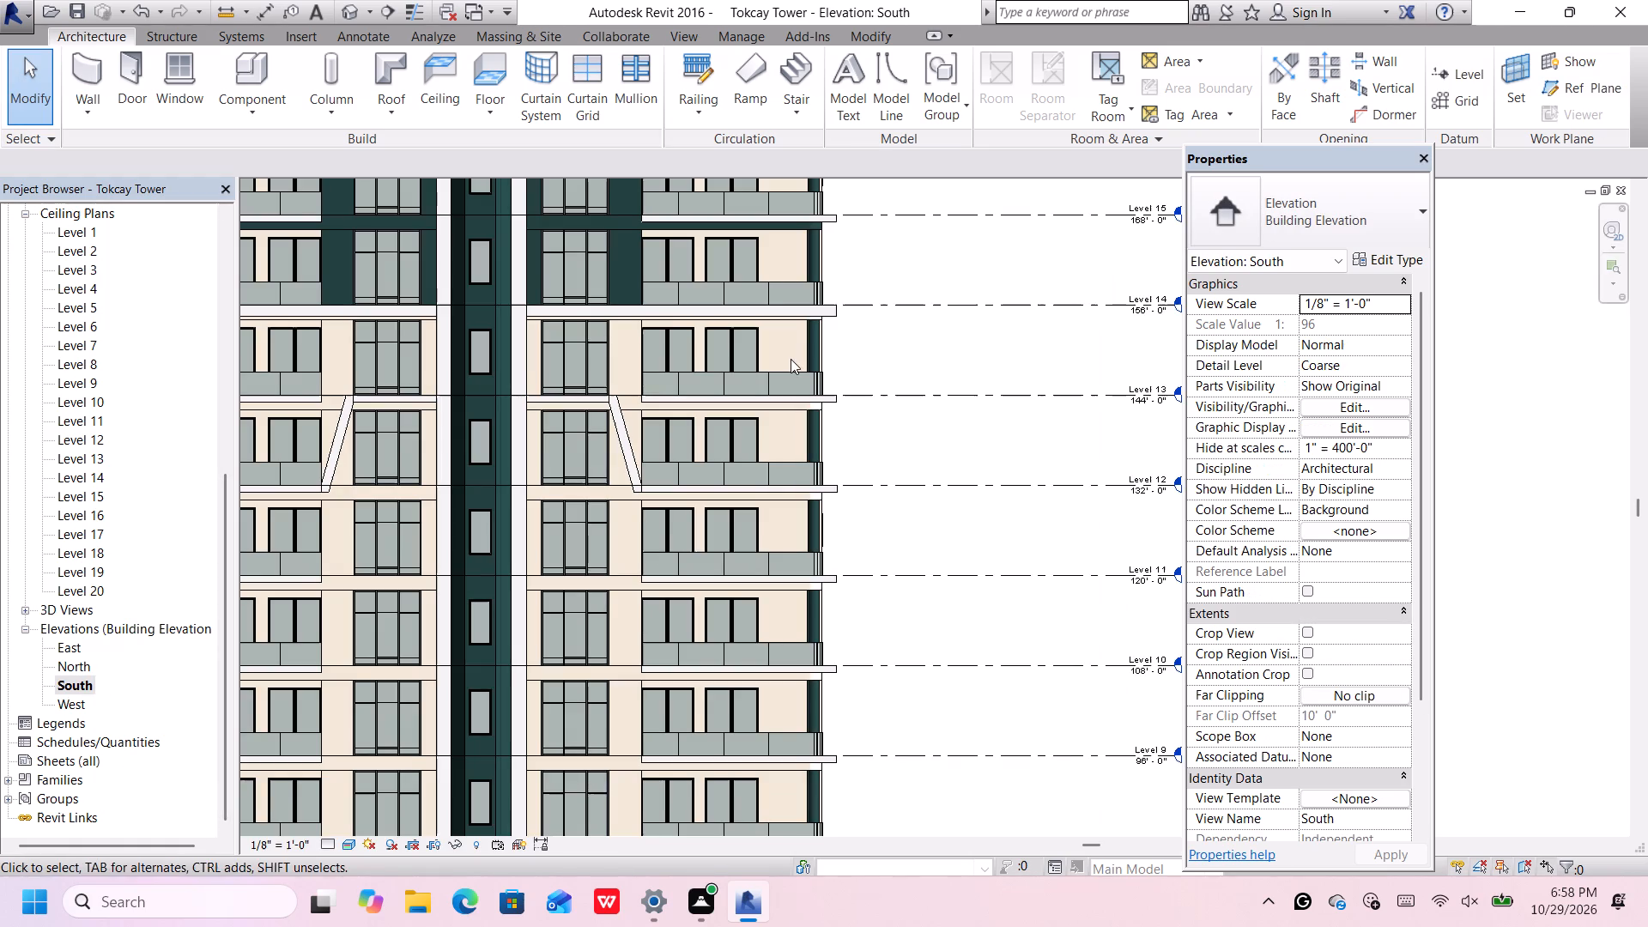
pyautogui.scroll(-2, 874, 588)
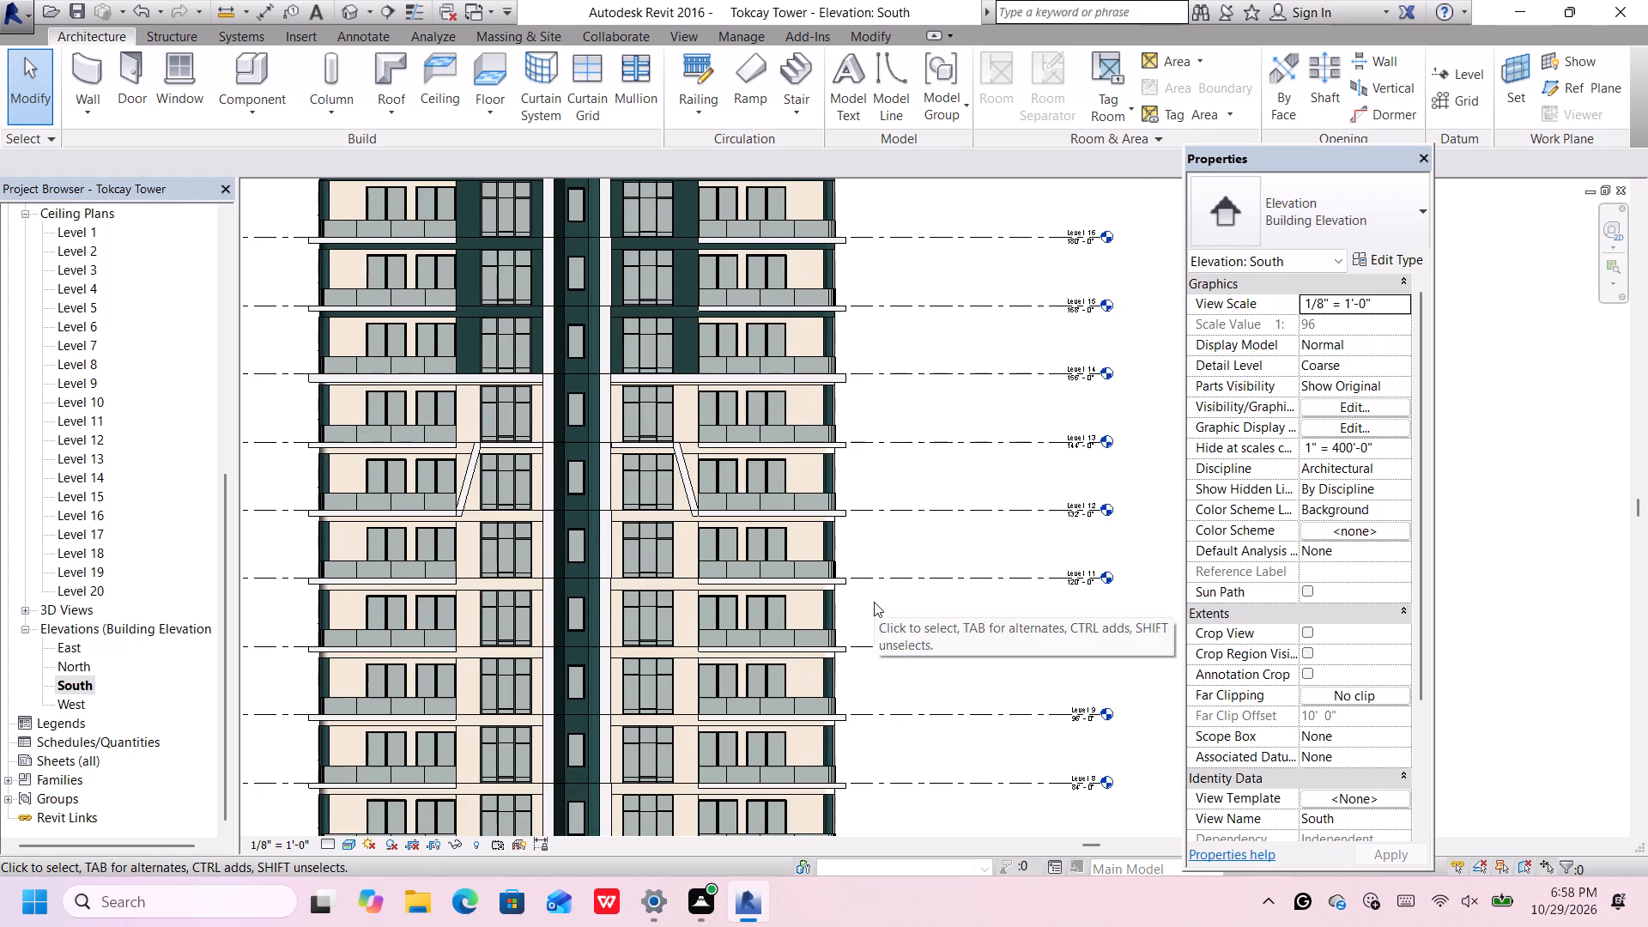
pyautogui.moveTo(874, 601); pyautogui.dragTo(863, 555, button='middle')
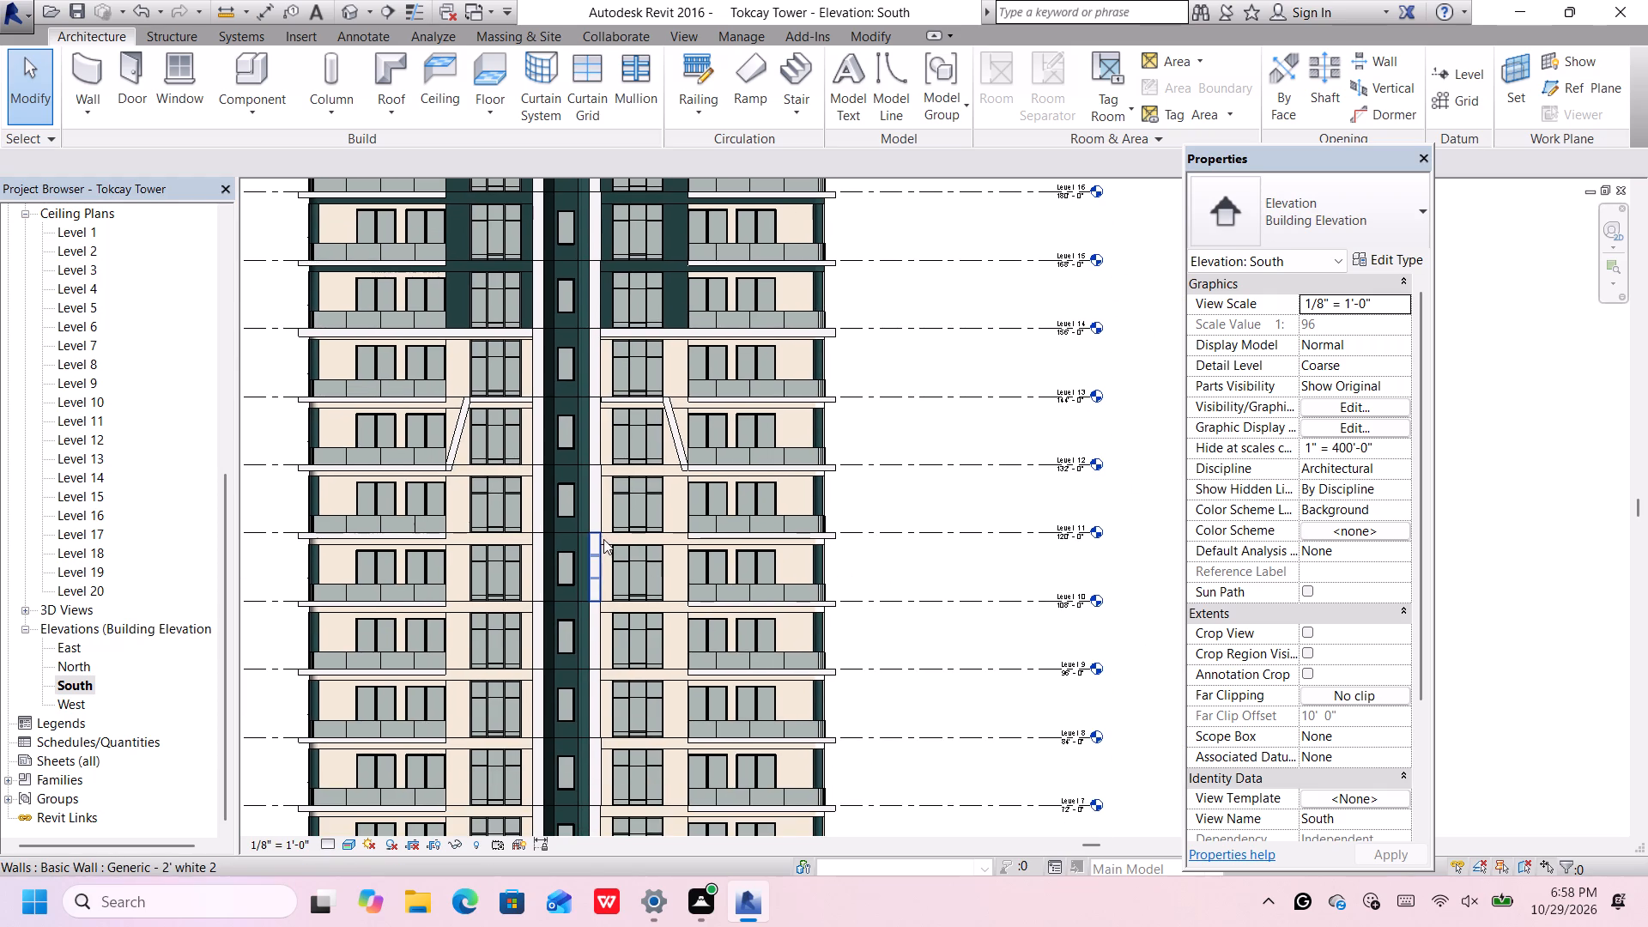
pyautogui.scroll(4, 1087, 548)
pyautogui.scroll(-1, 1087, 548)
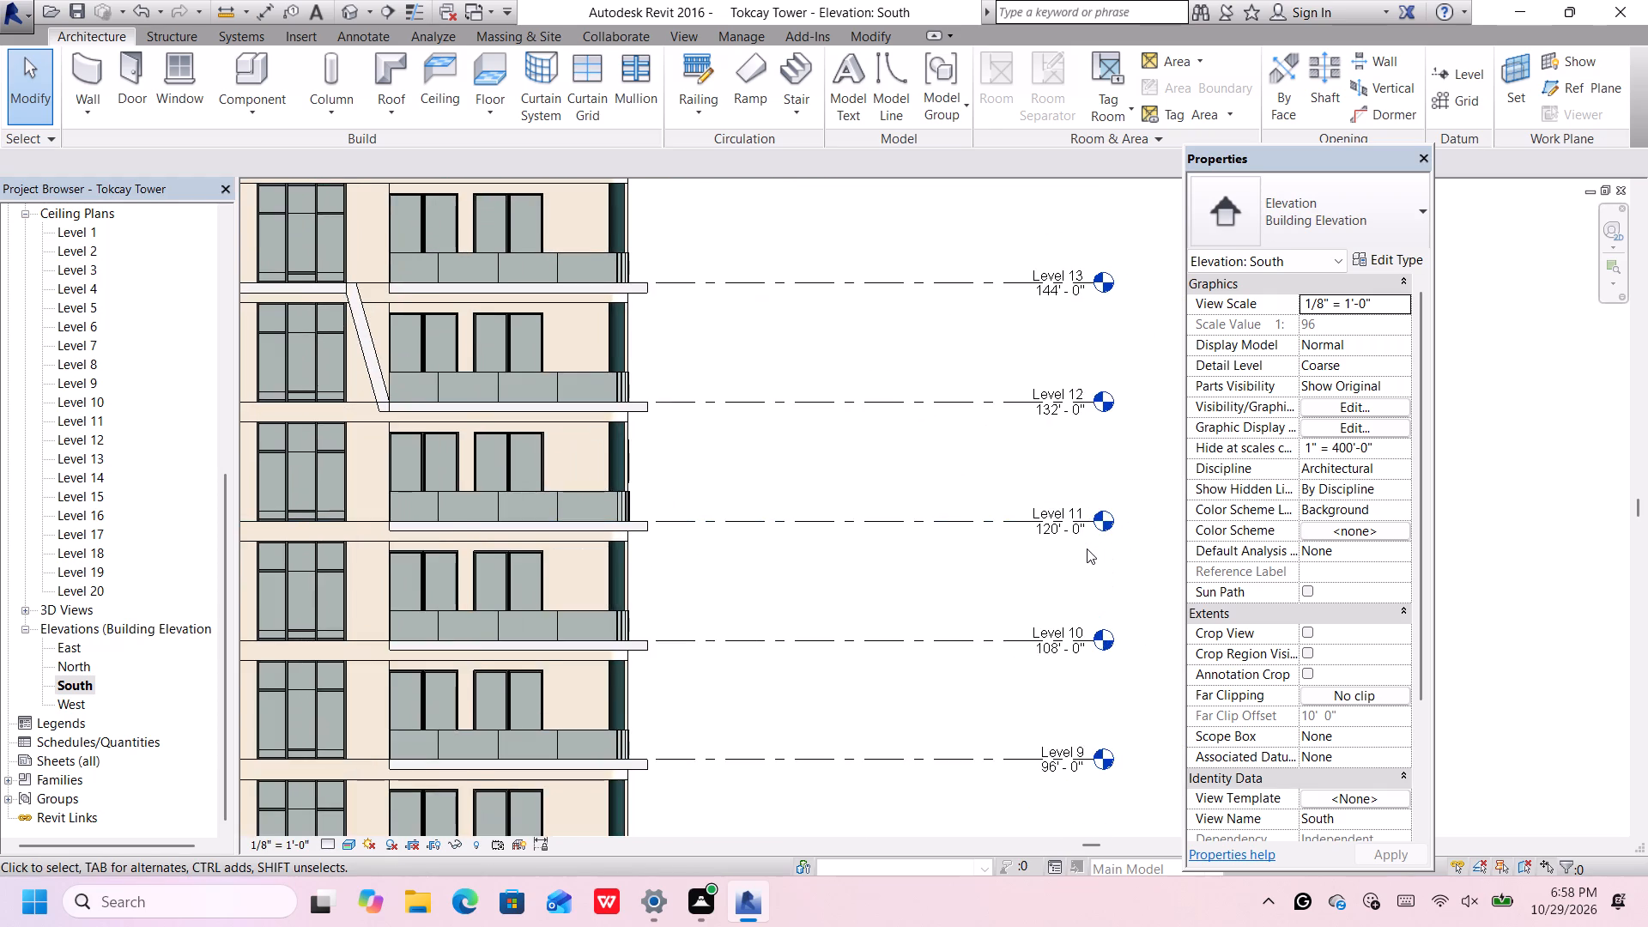
pyautogui.scroll(-1, 1087, 548)
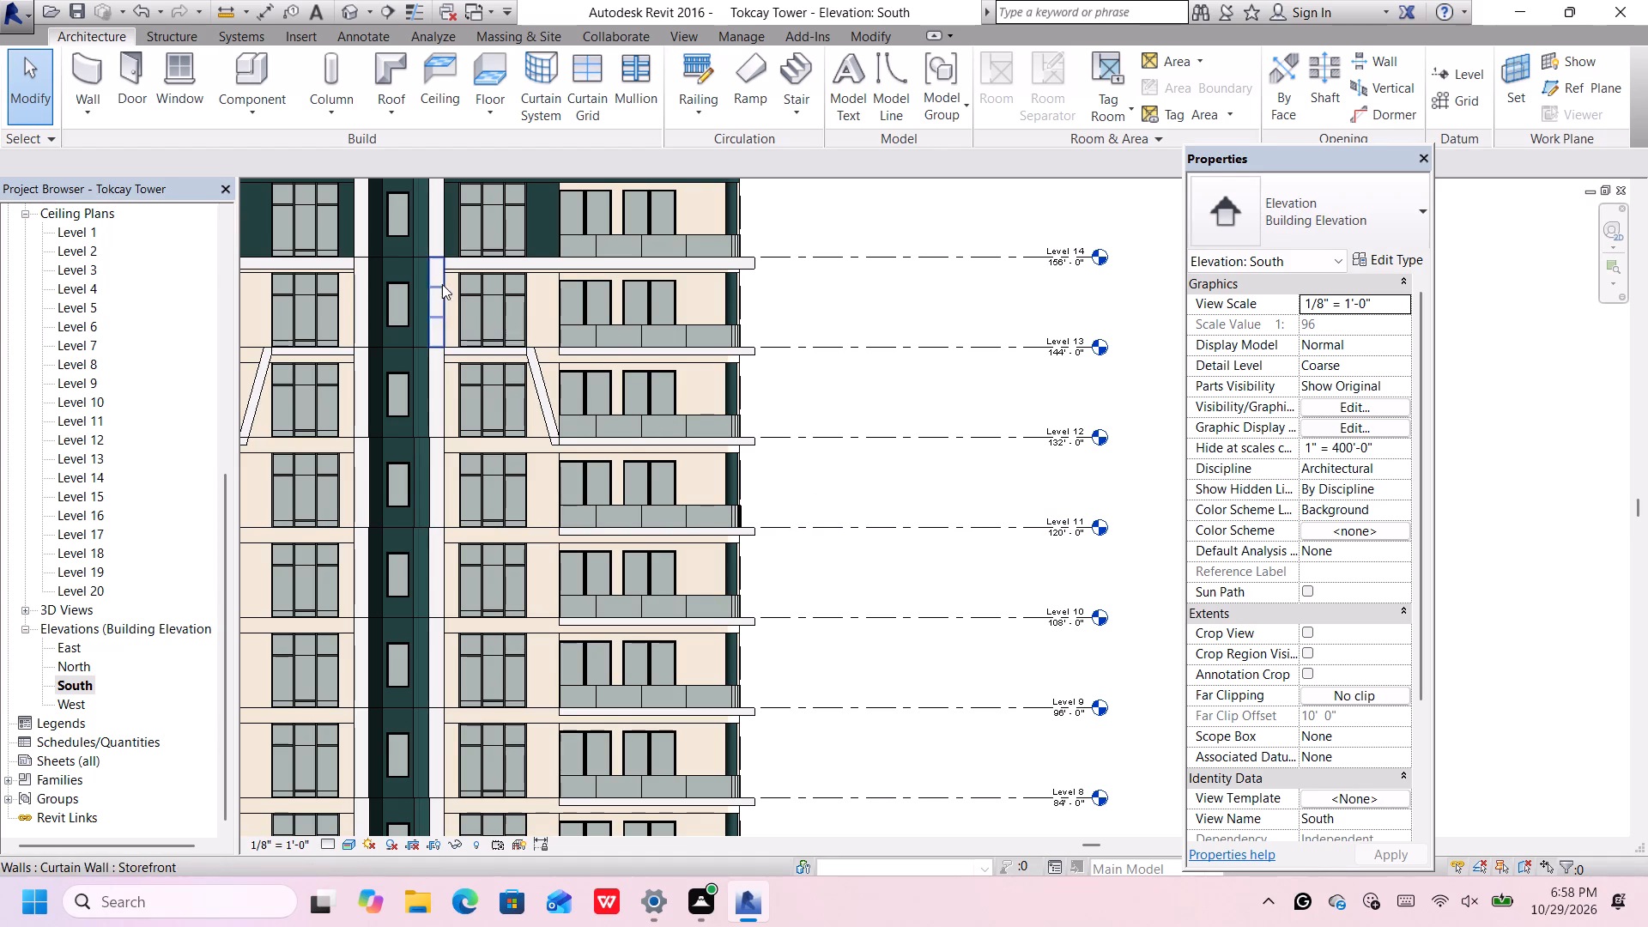
# On the Level 10 ceiling plan, sketch a Generic - 12" white floor rectangle, about 11' by 2', outside the window just east of the core.
pyautogui.doubleClick(94, 397)
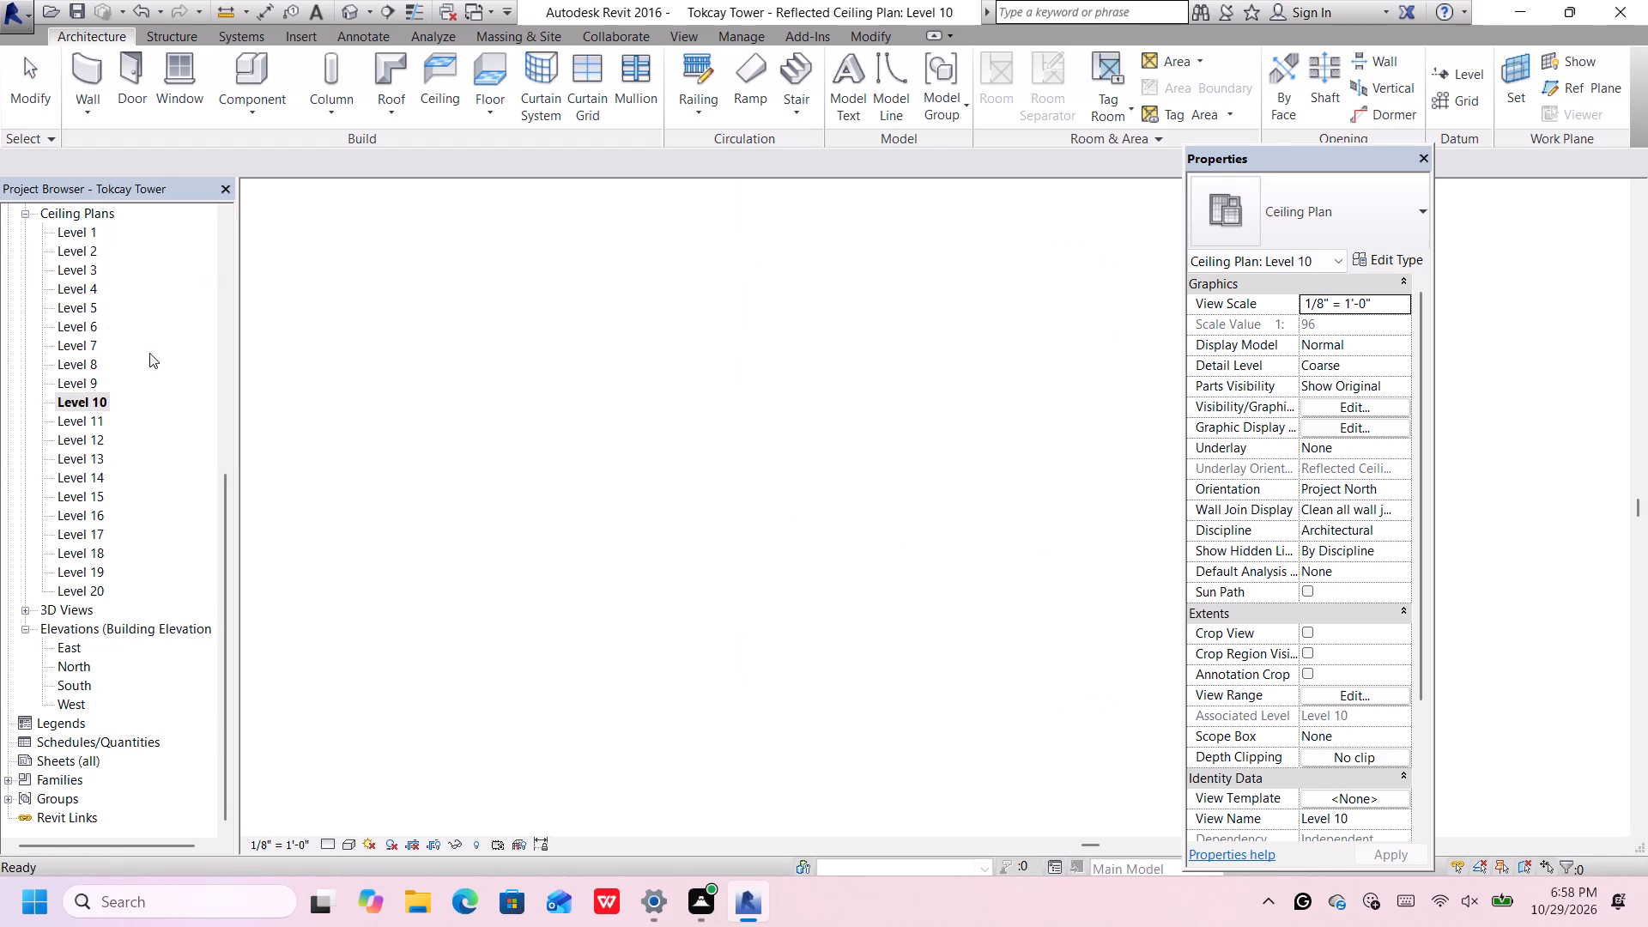
pyautogui.scroll(-6, 470, 451)
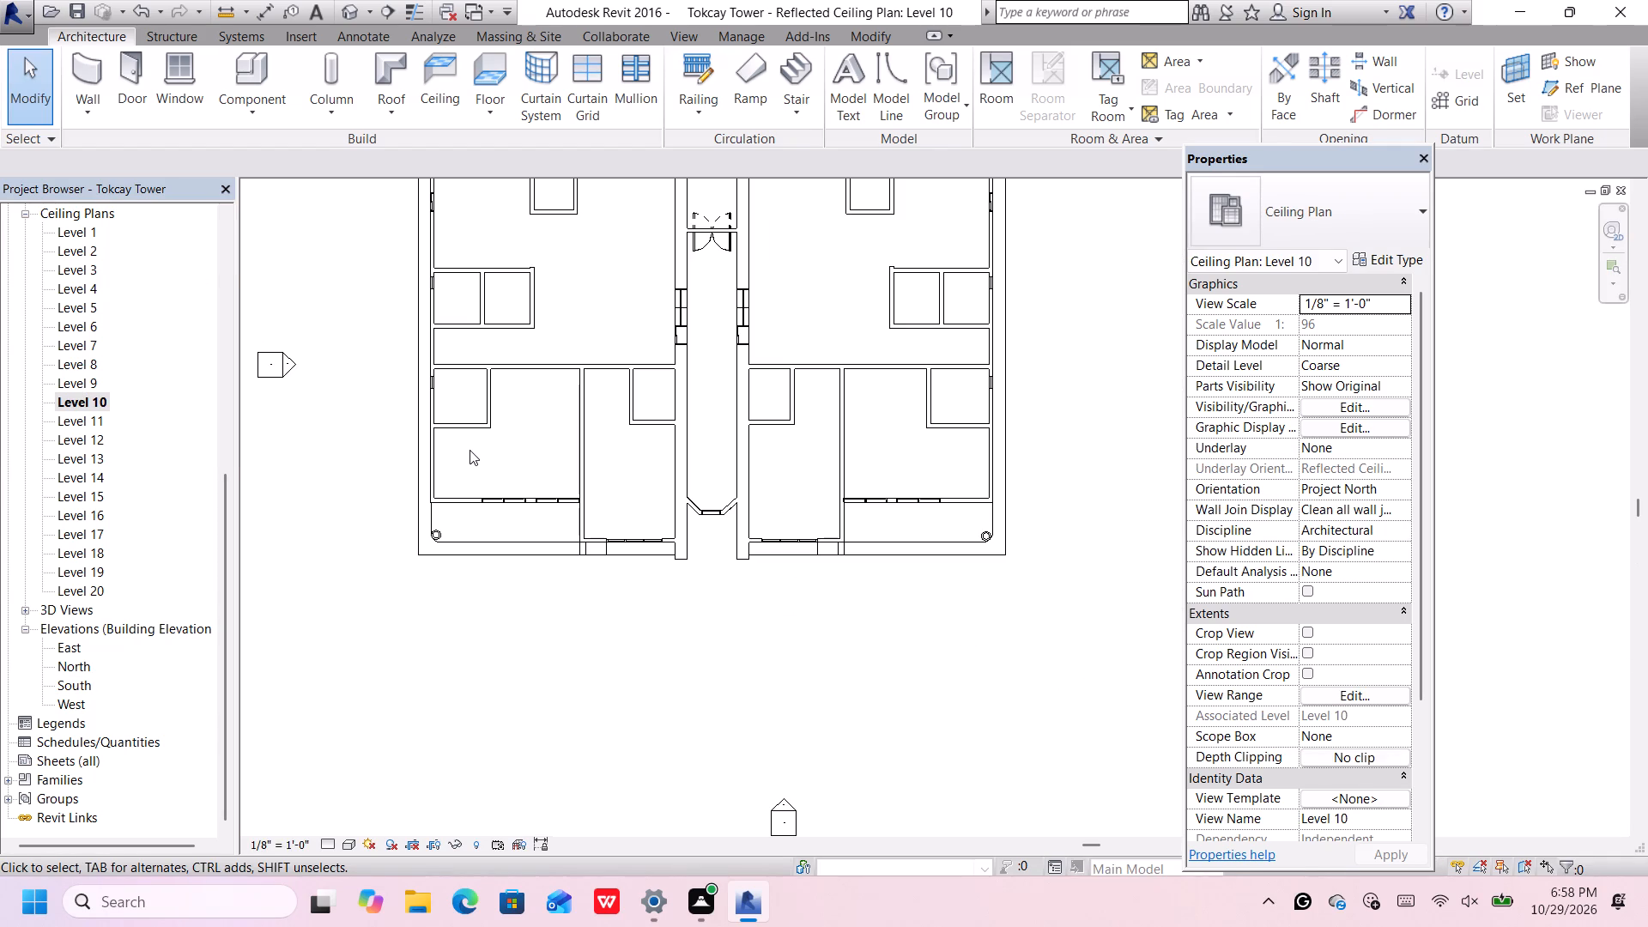
pyautogui.scroll(5, 839, 584)
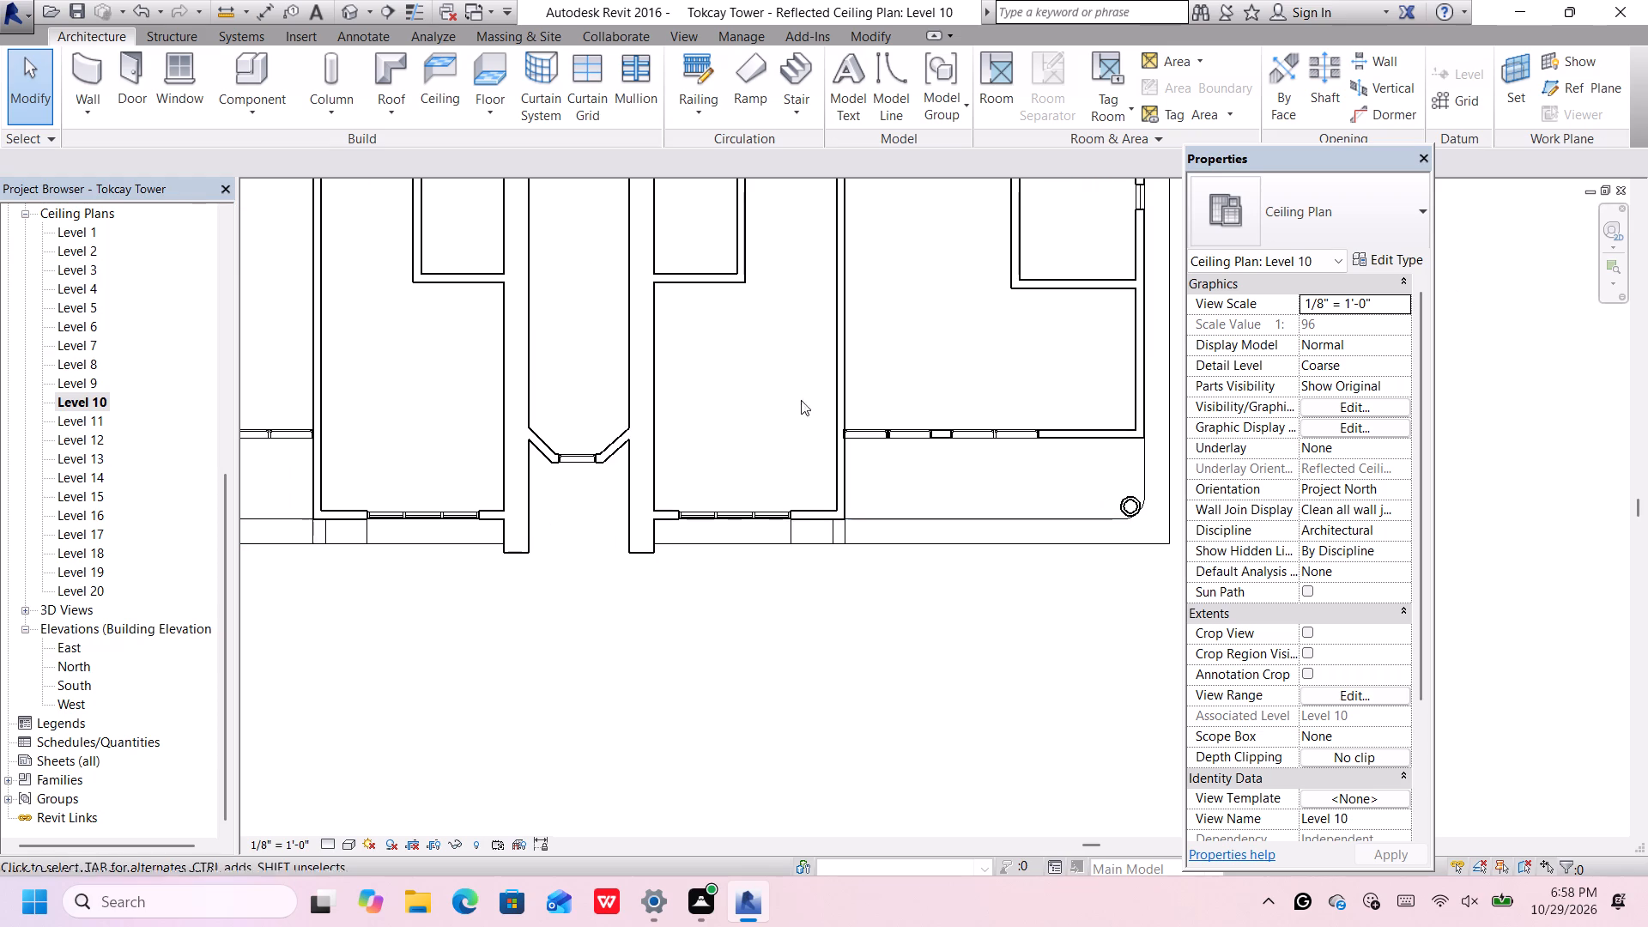
pyautogui.click(487, 63)
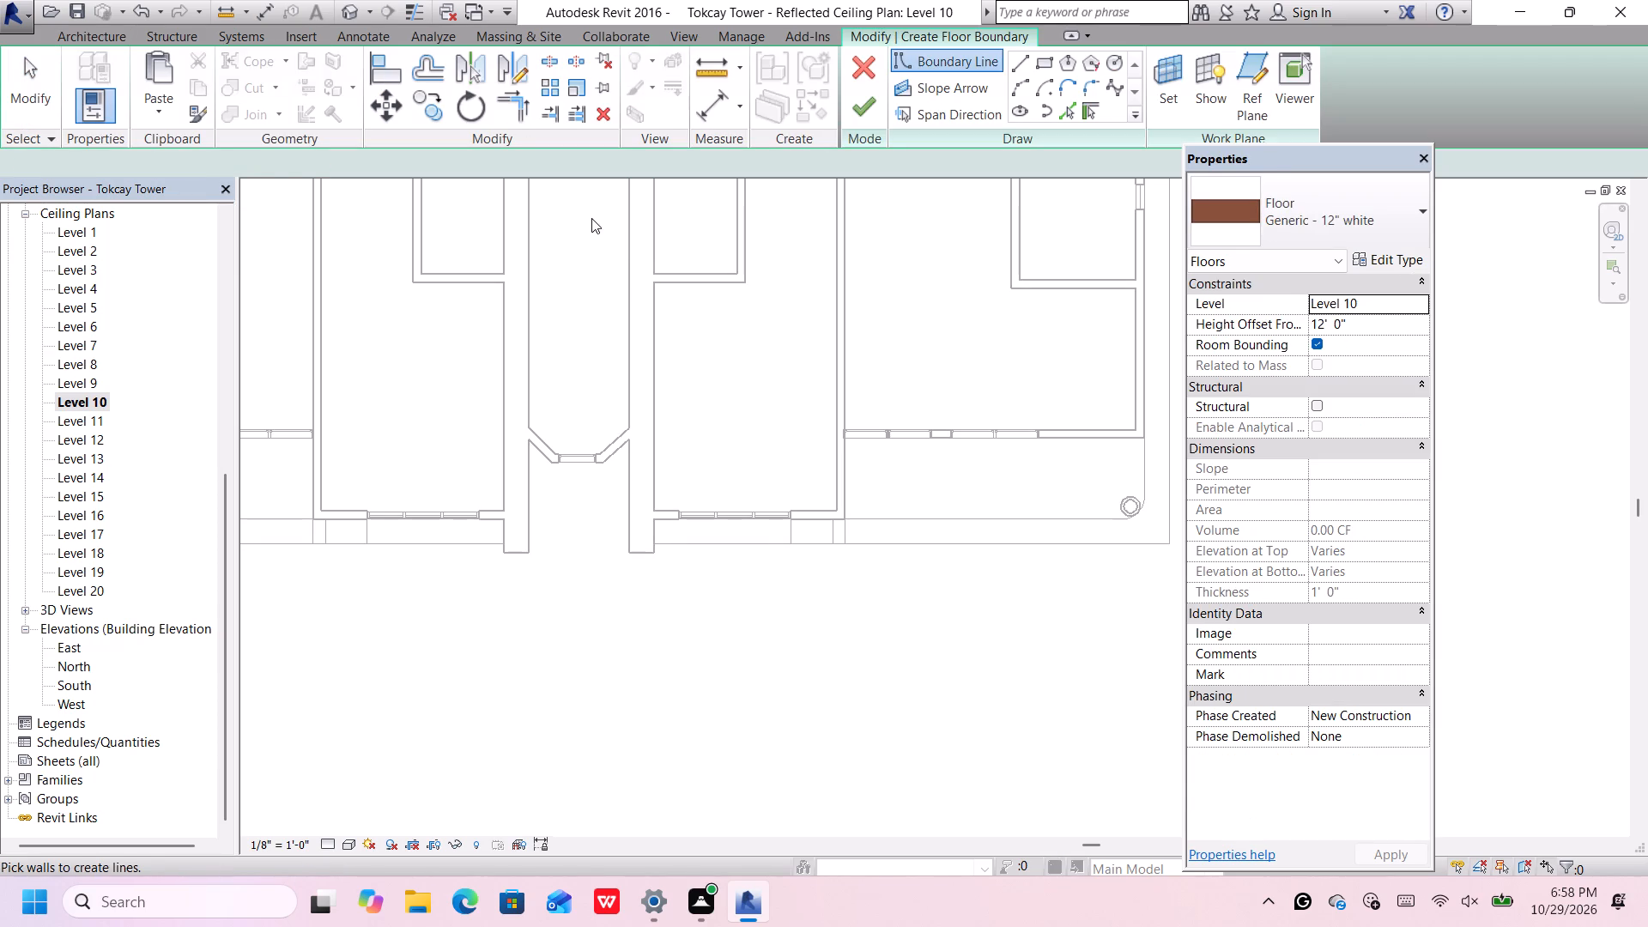
pyautogui.scroll(4, 702, 531)
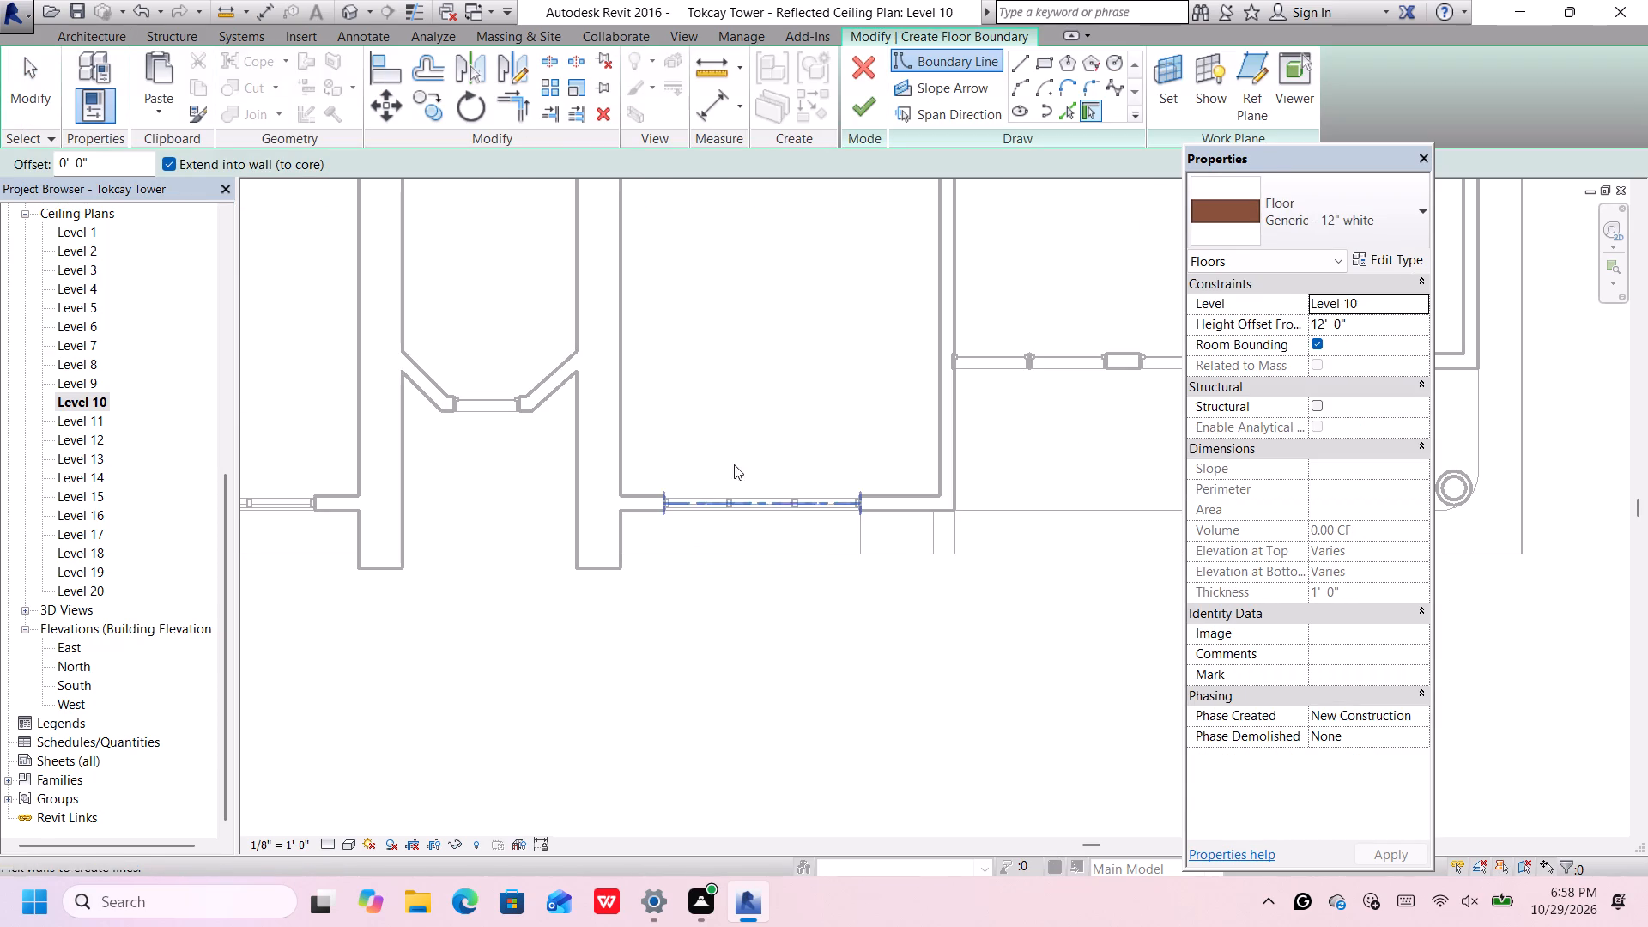
pyautogui.click(1040, 57)
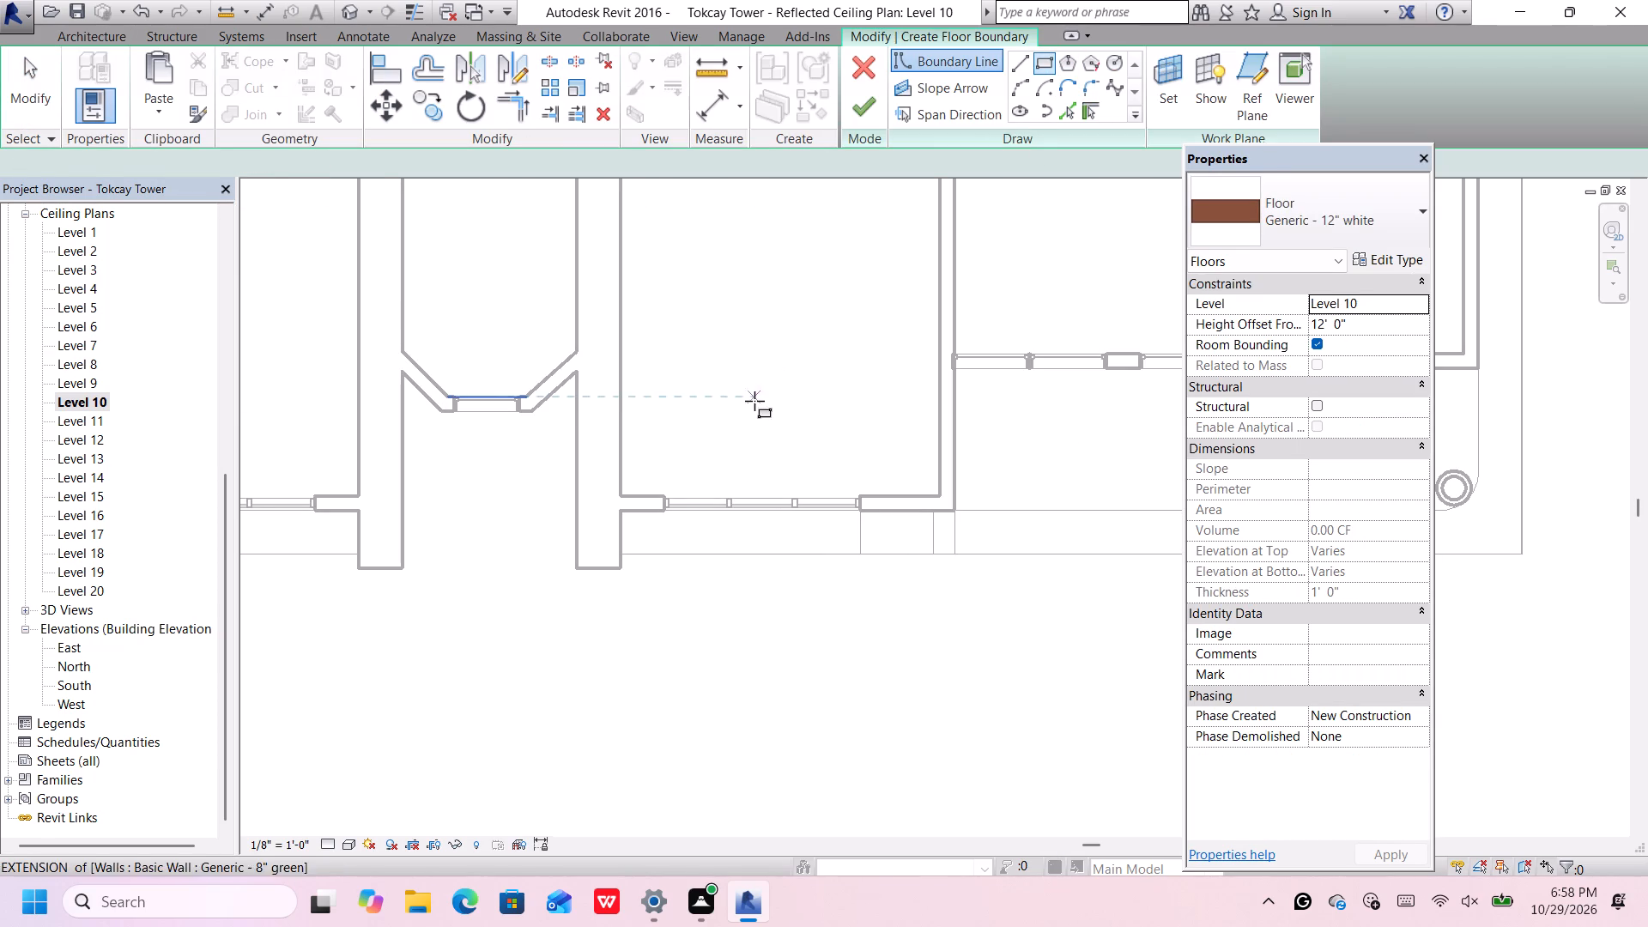
pyautogui.click(621, 515)
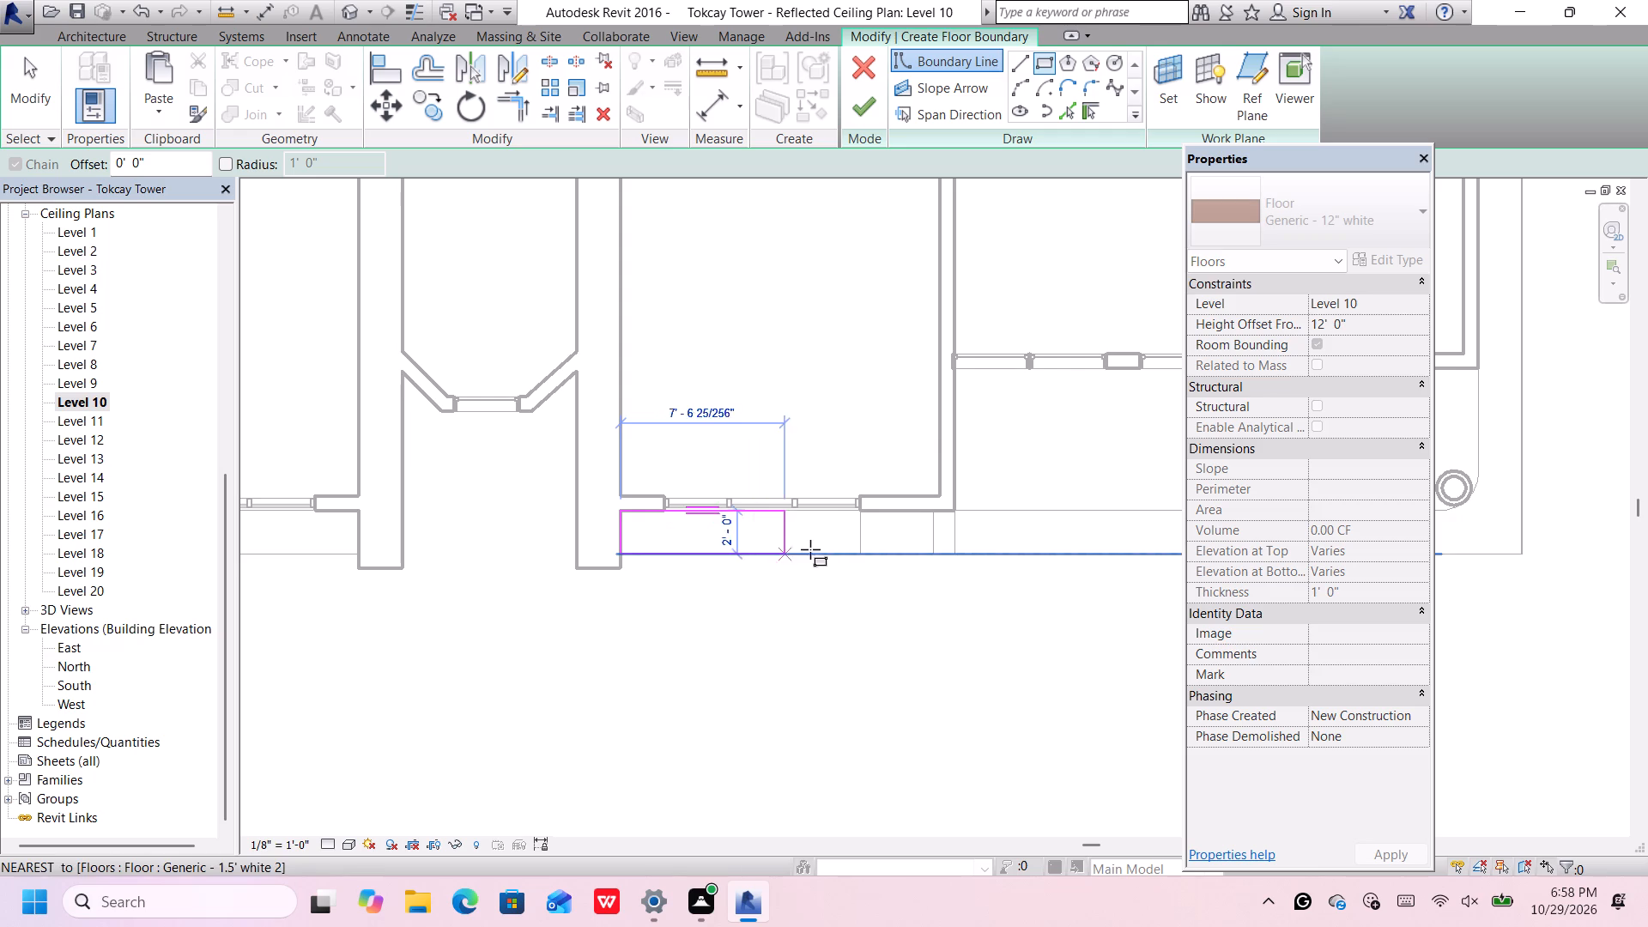
pyautogui.scroll(1, 860, 533)
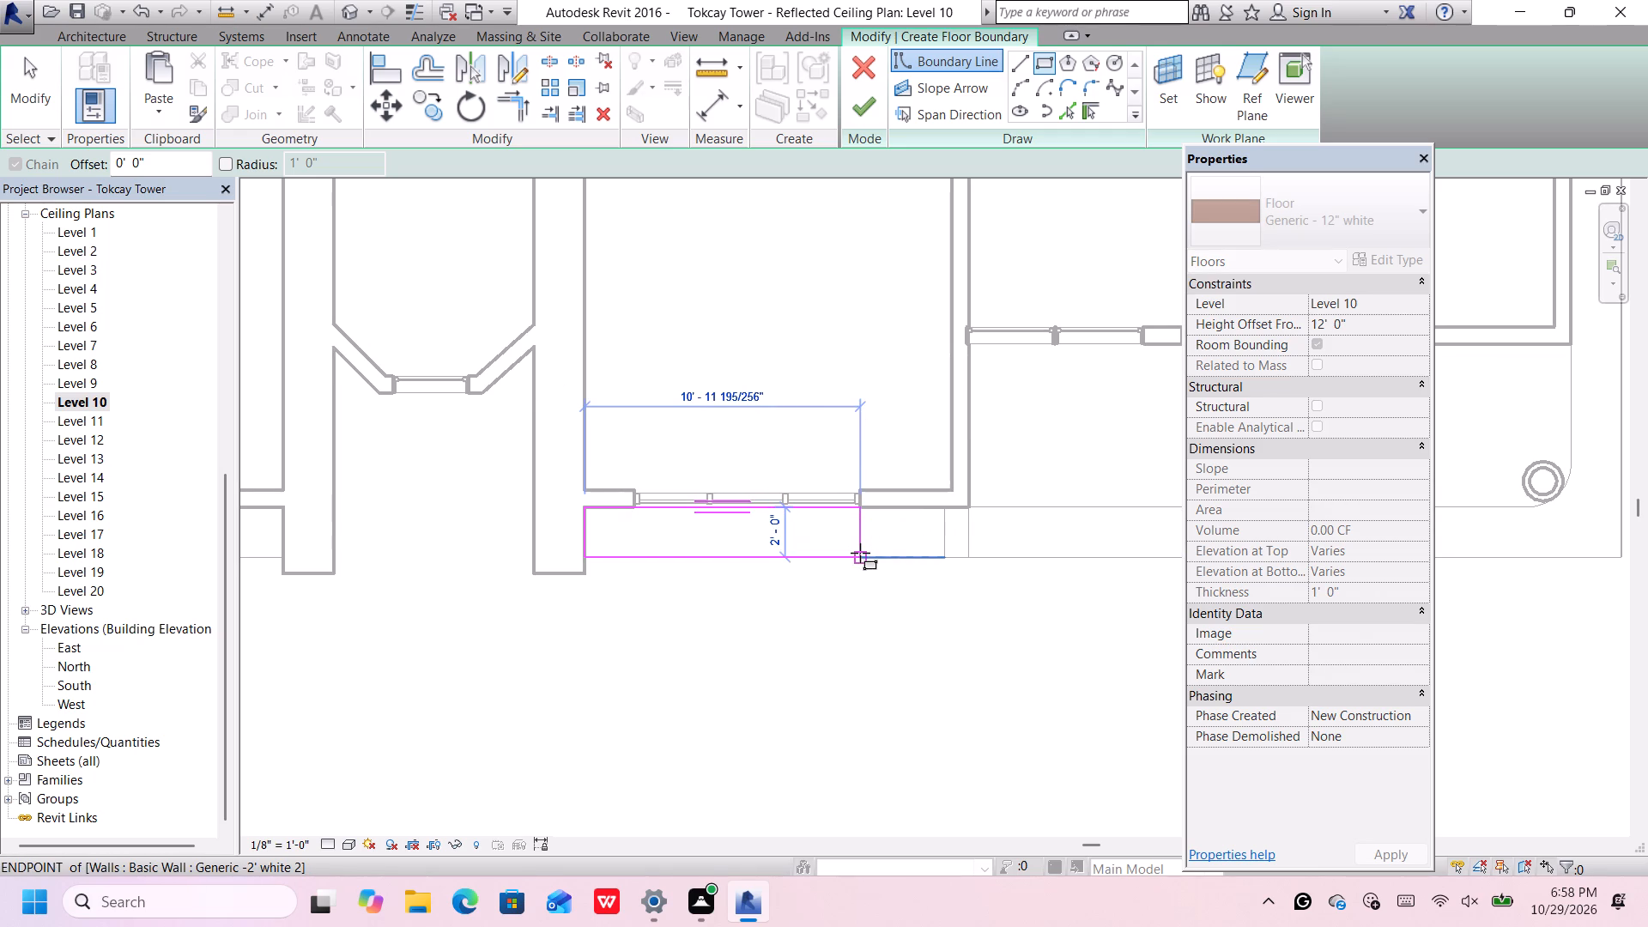
pyautogui.scroll(-2, 860, 553)
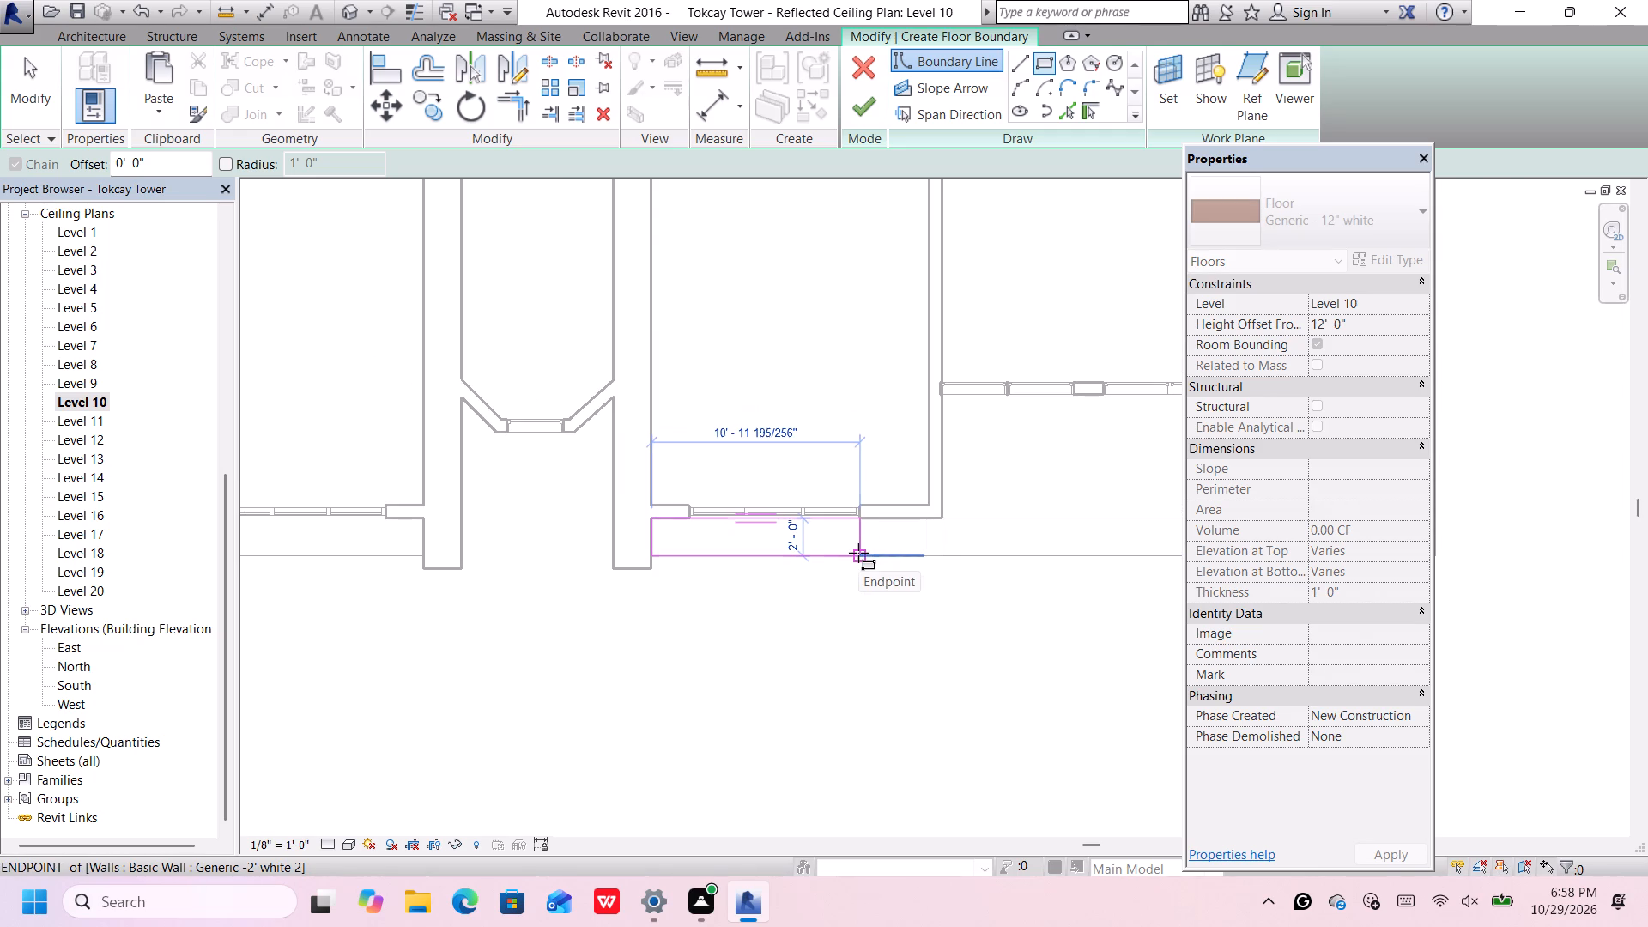
pyautogui.click(858, 553)
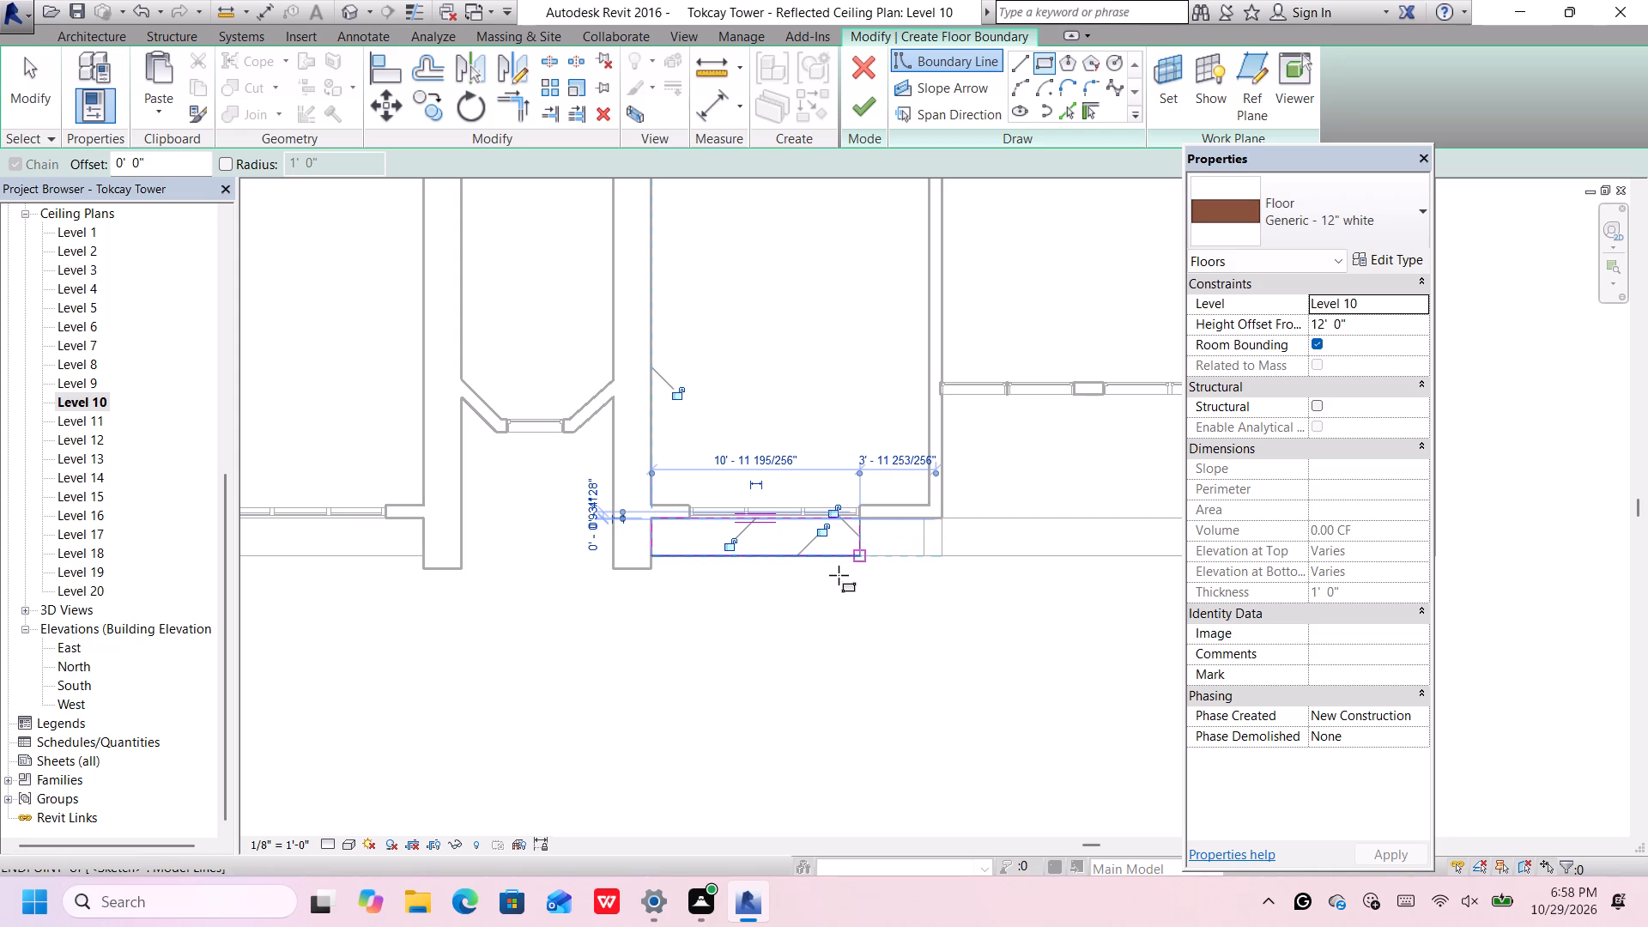
# Add a matching 11'-0" by 2'-0" rectangle outside the window just west of the core and finish the floor.
pyautogui.scroll(-3, 542, 524)
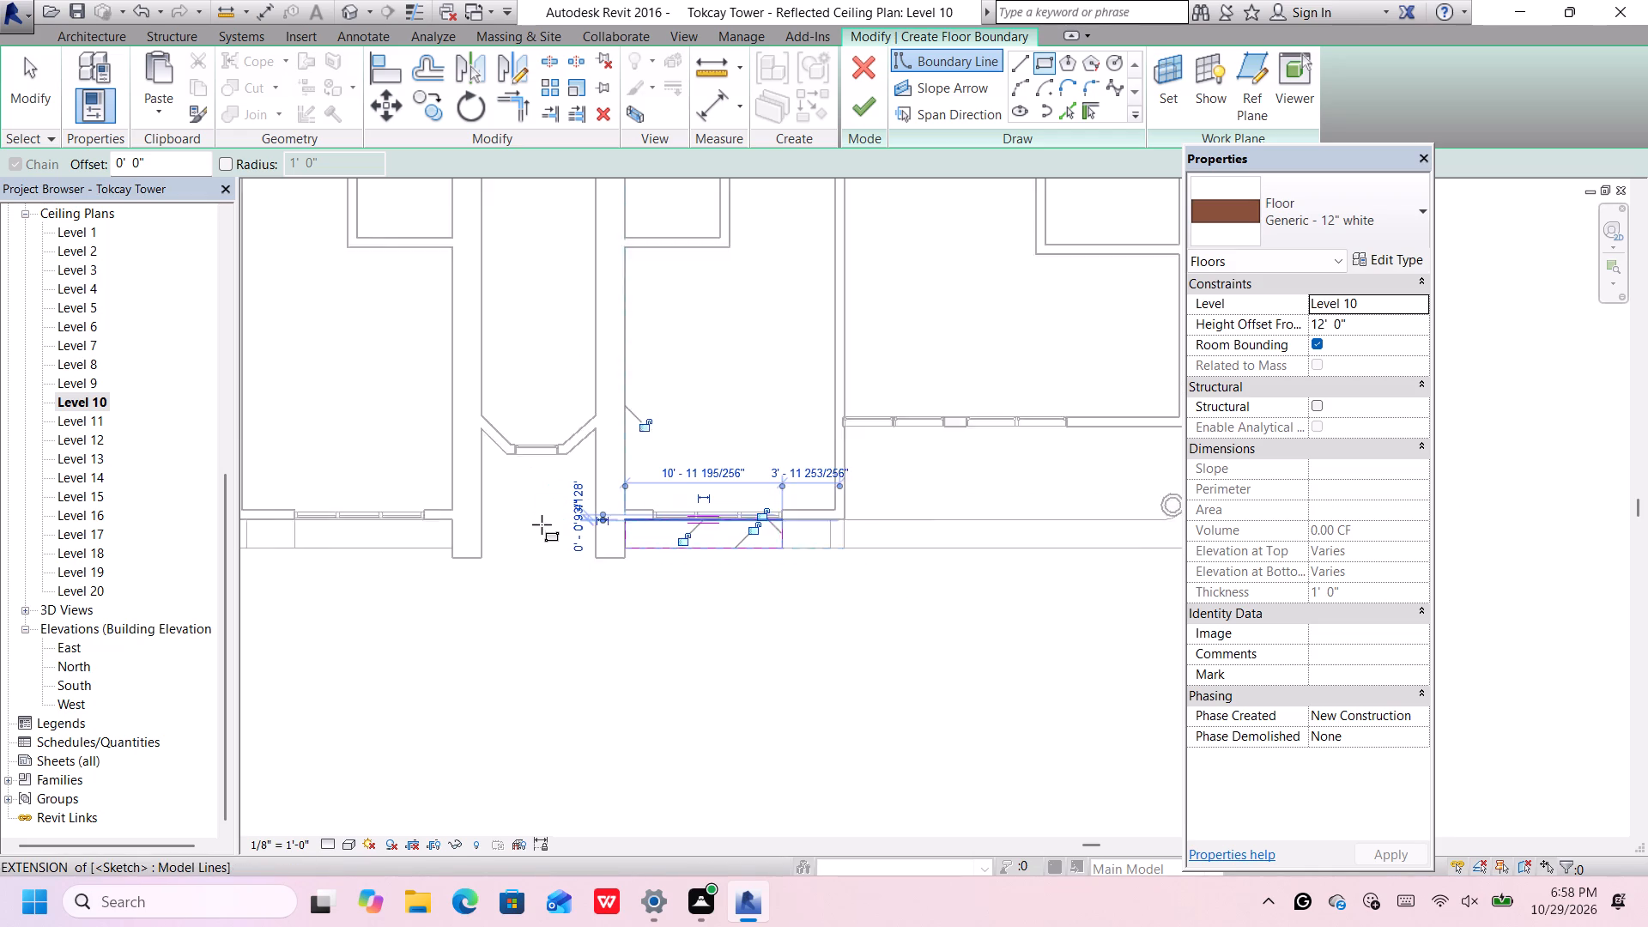
pyautogui.moveTo(539, 525); pyautogui.dragTo(803, 546, button='middle')
pyautogui.scroll(2, 728, 552)
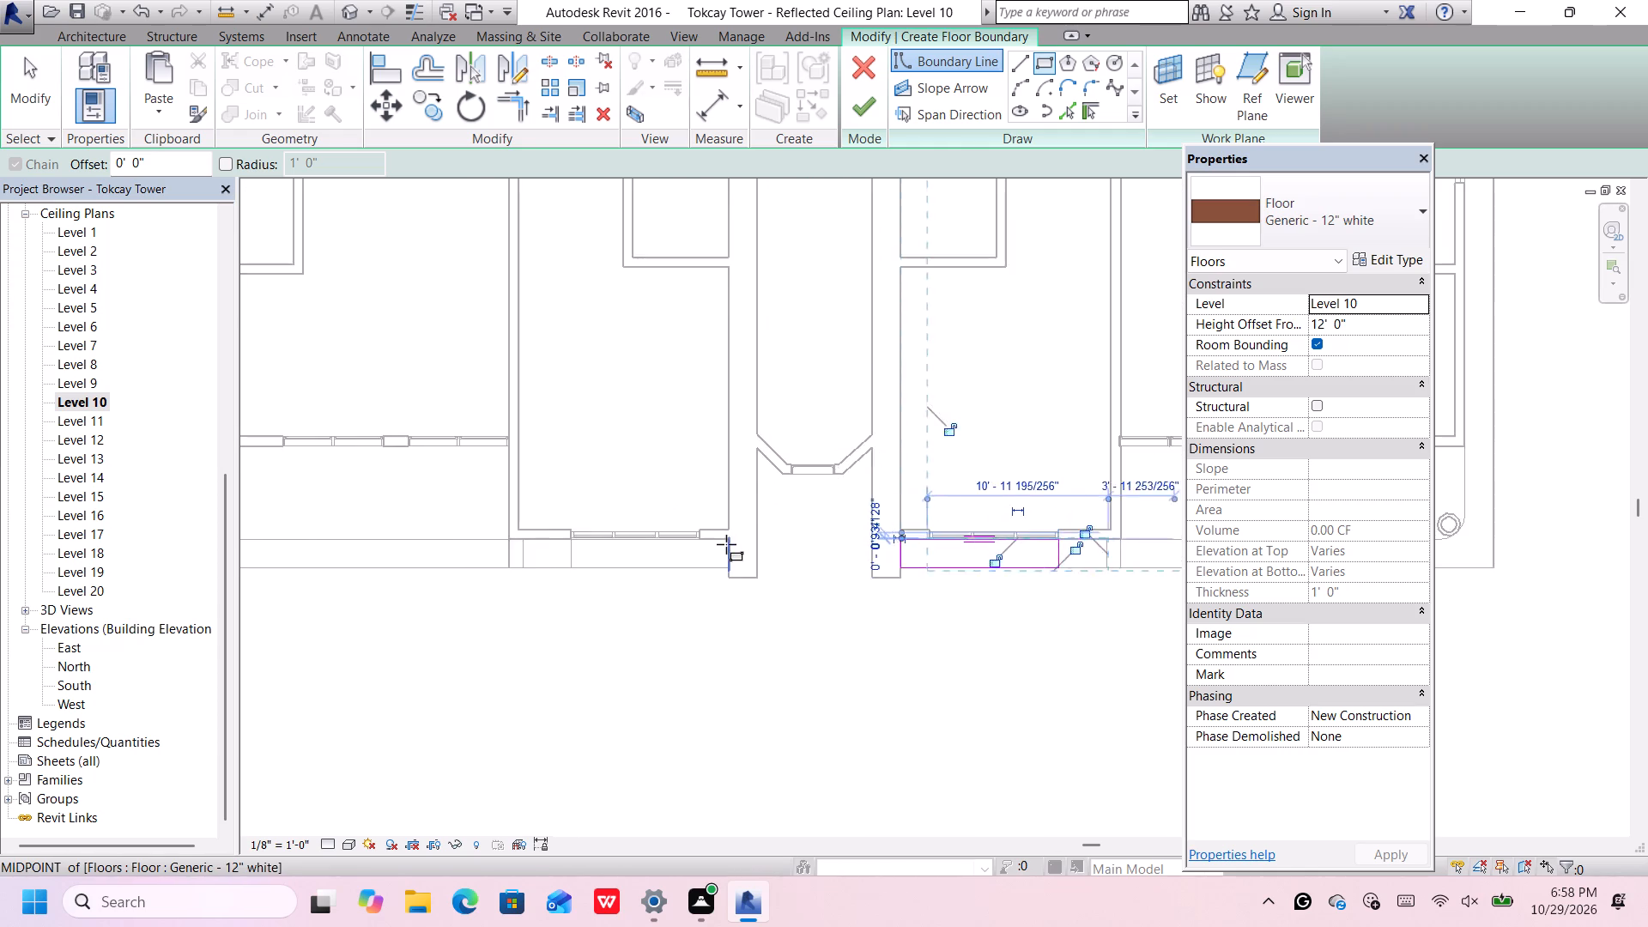
pyautogui.scroll(1, 726, 544)
pyautogui.click(727, 538)
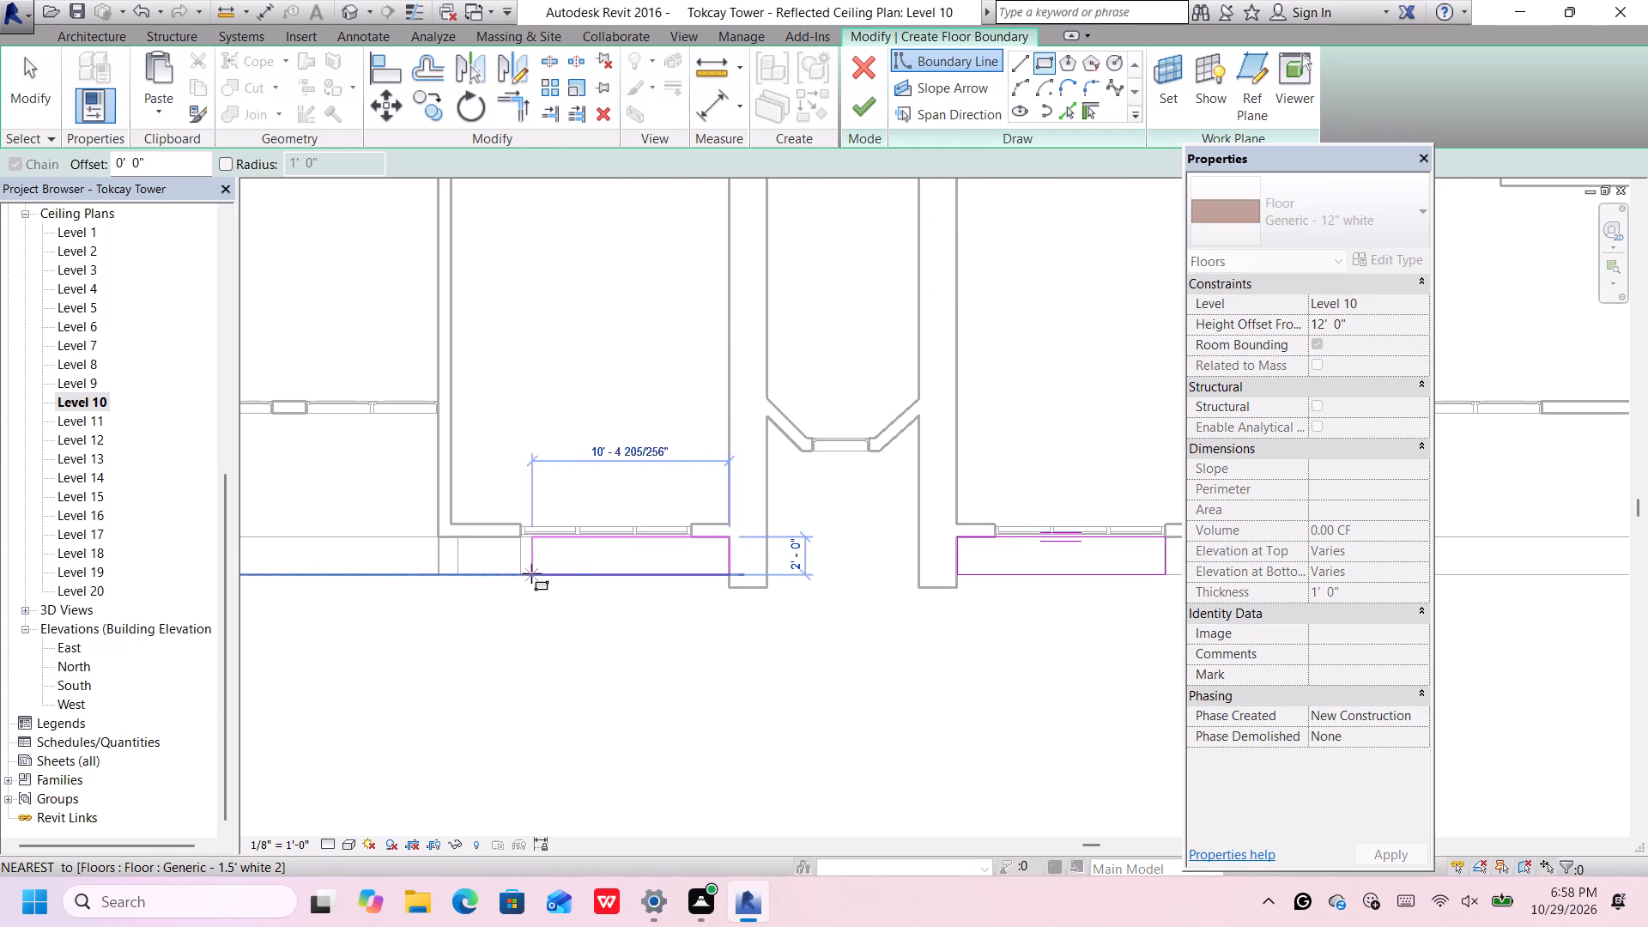
pyautogui.click(519, 569)
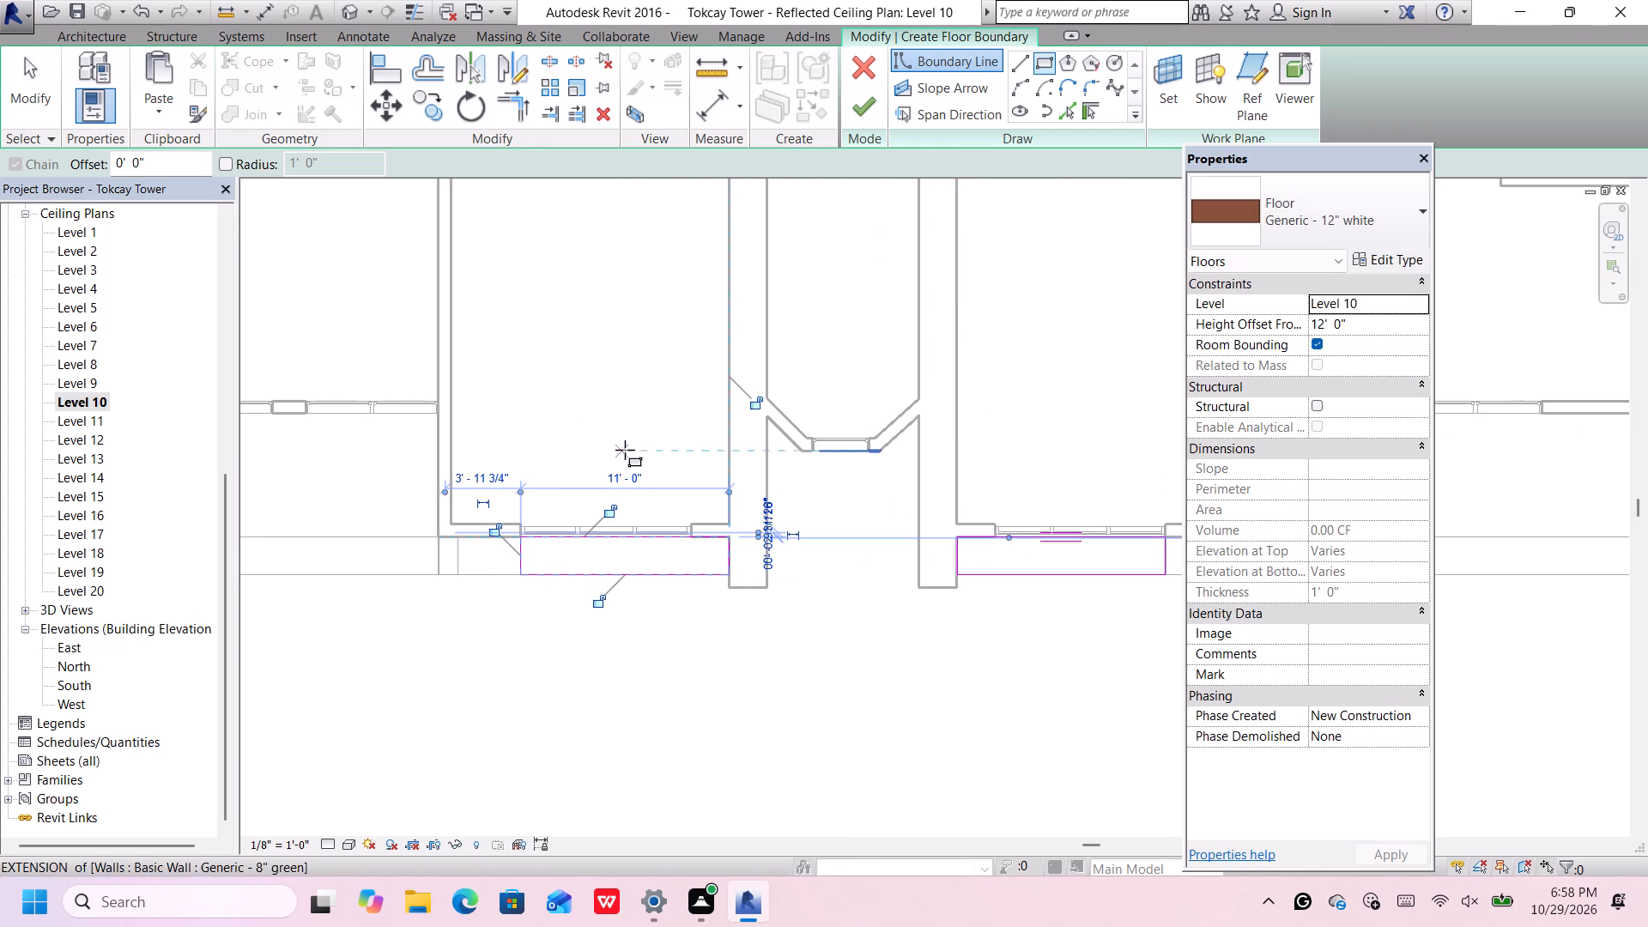
pyautogui.click(868, 112)
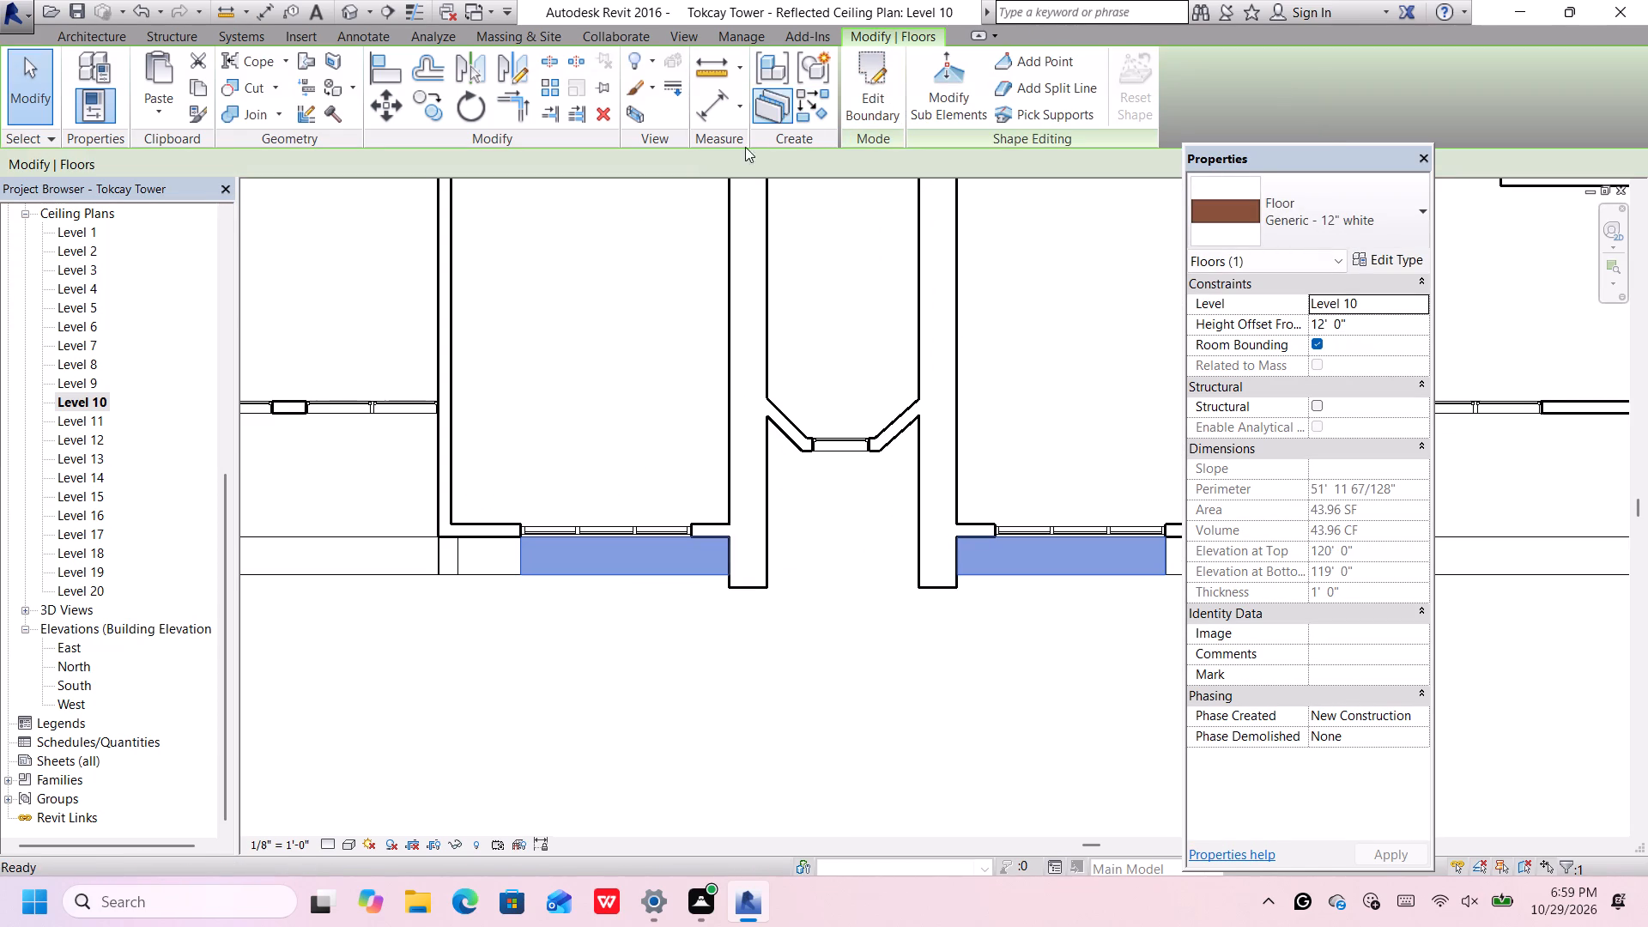
# Set up a new Generic -2' white 2 wall based on Level 10 with a 13' unconnected height and a -1' base offset.
pyautogui.scroll(-3, 590, 360)
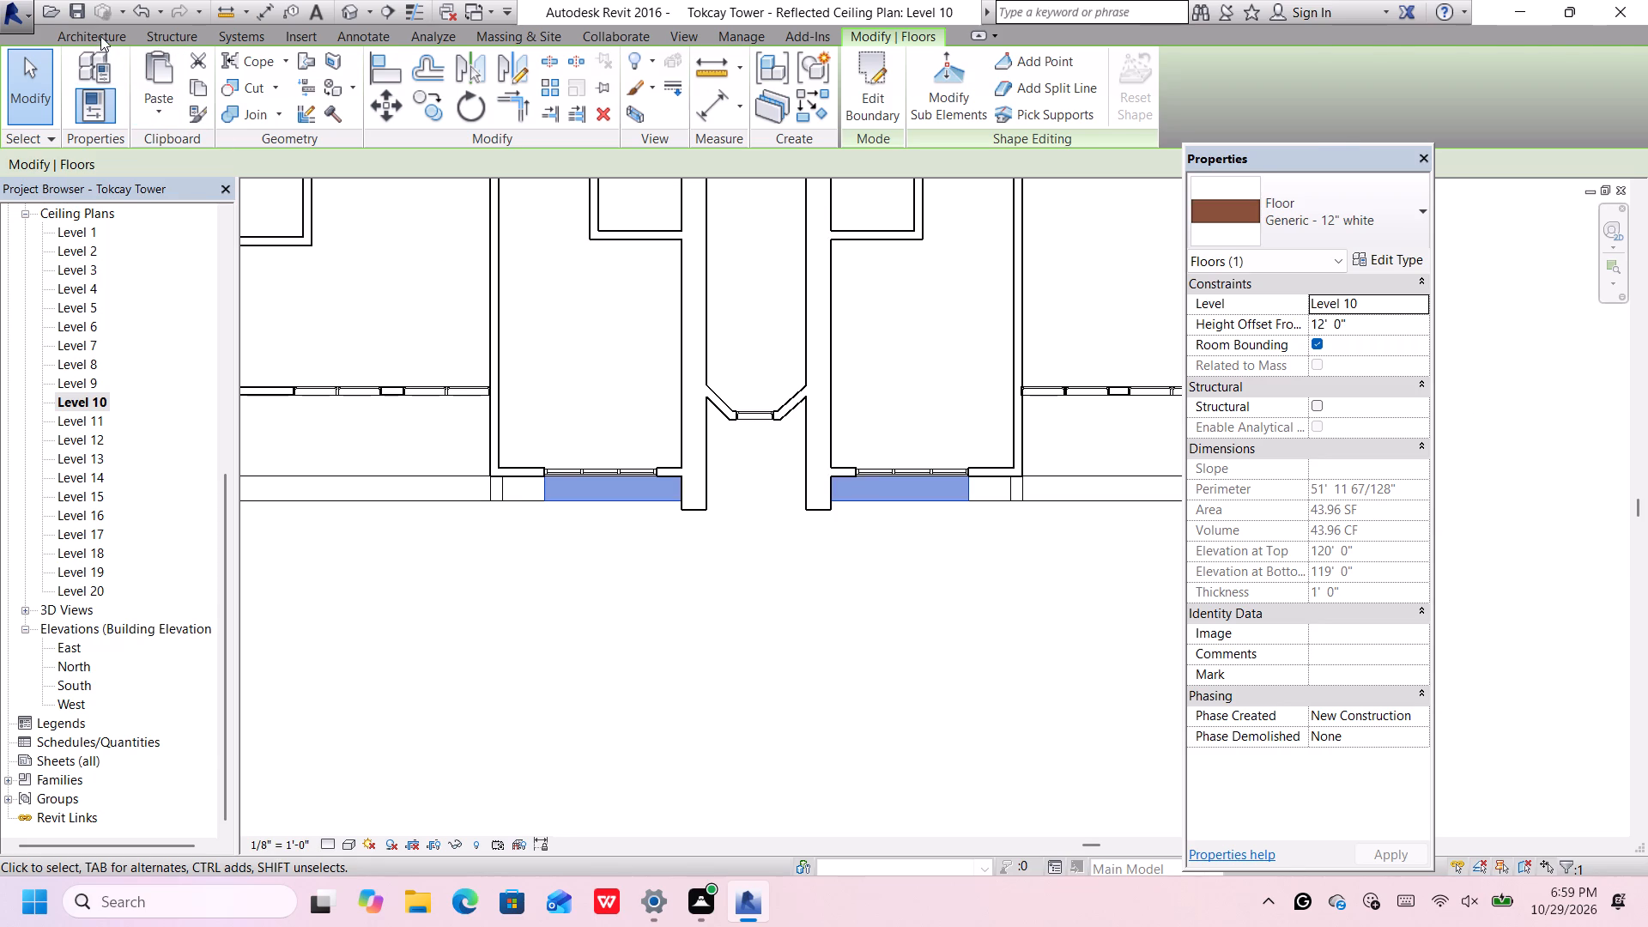
pyautogui.click(100, 36)
pyautogui.click(88, 76)
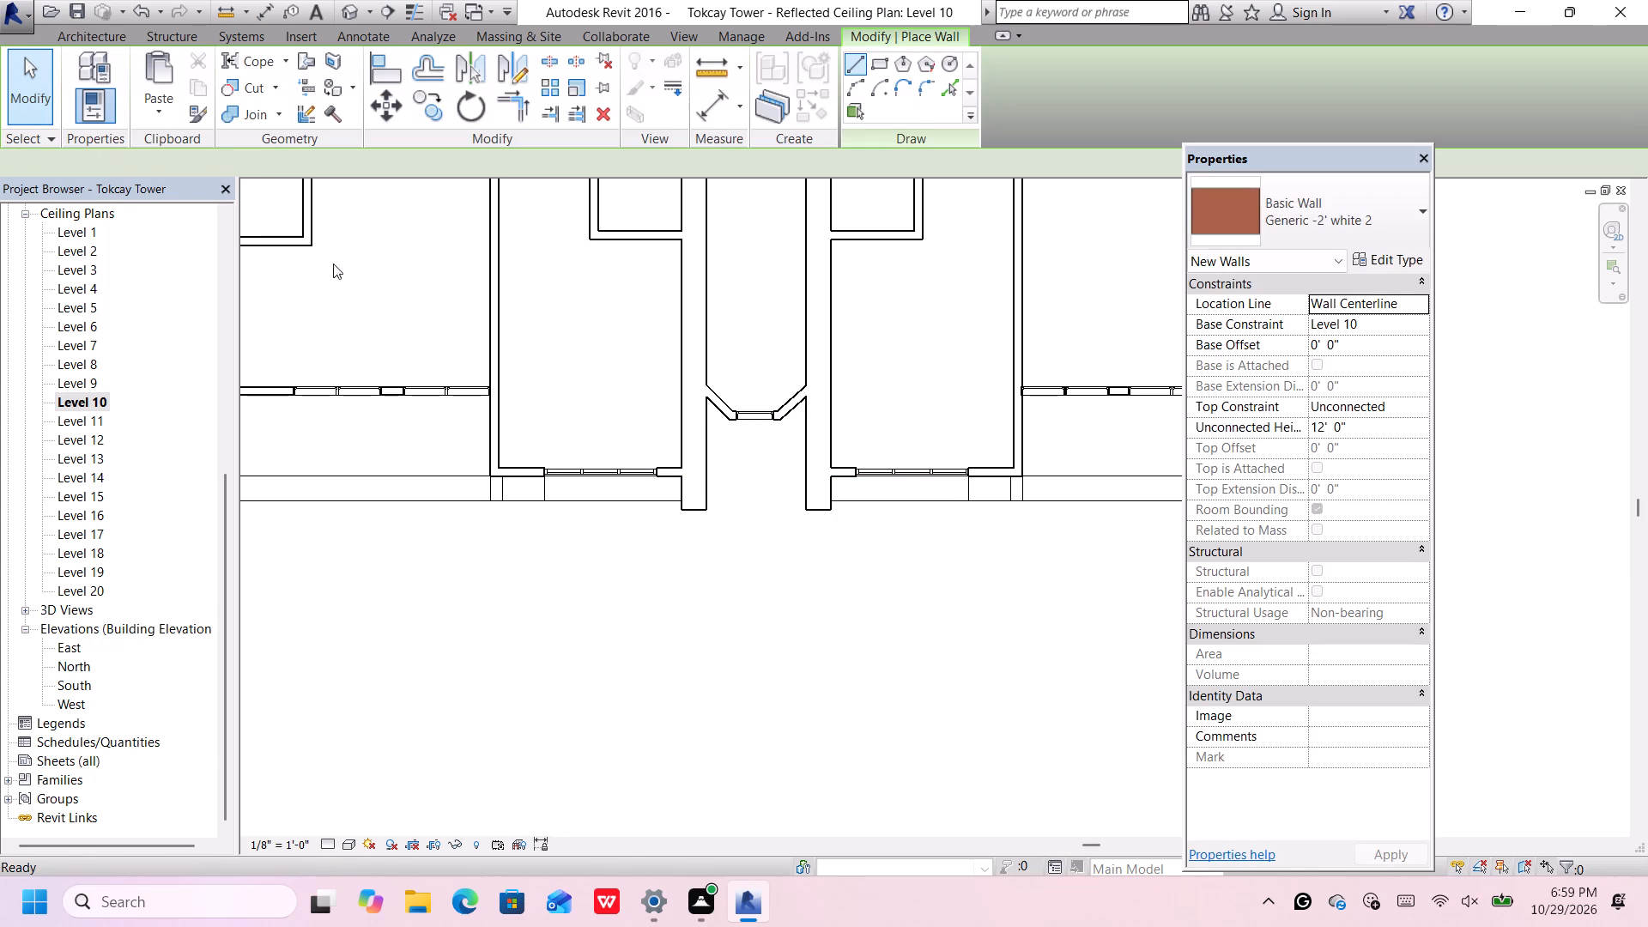
pyautogui.click(1363, 427)
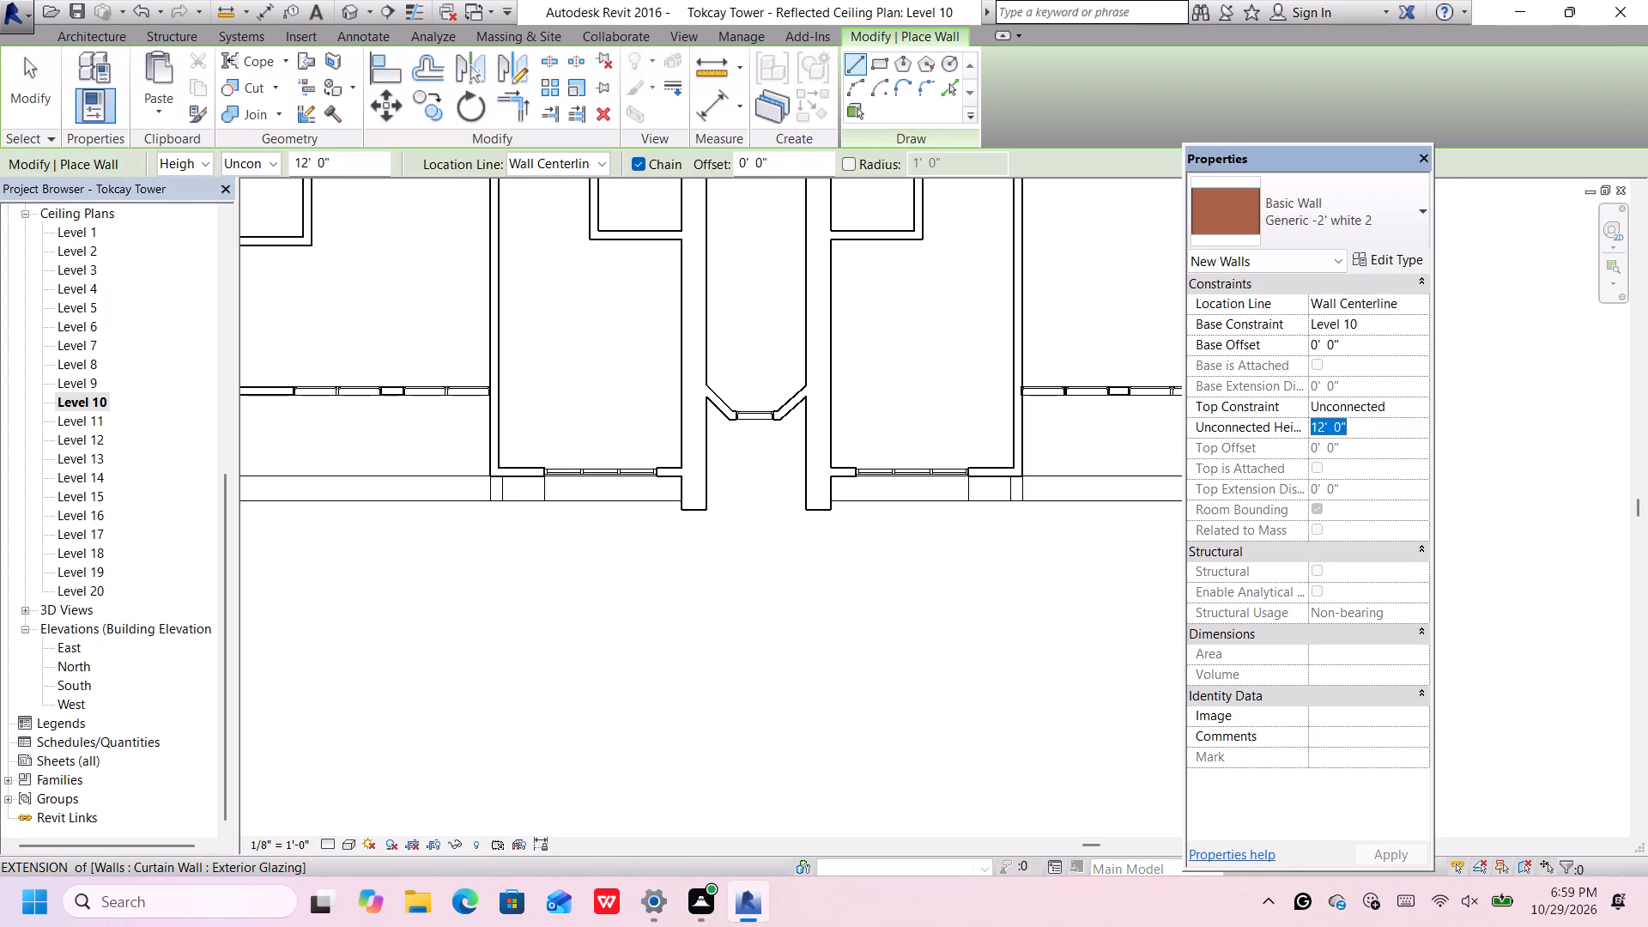
pyautogui.press('BackSpace')
pyautogui.write("13'")
pyautogui.press('Return')
pyautogui.click(1376, 353)
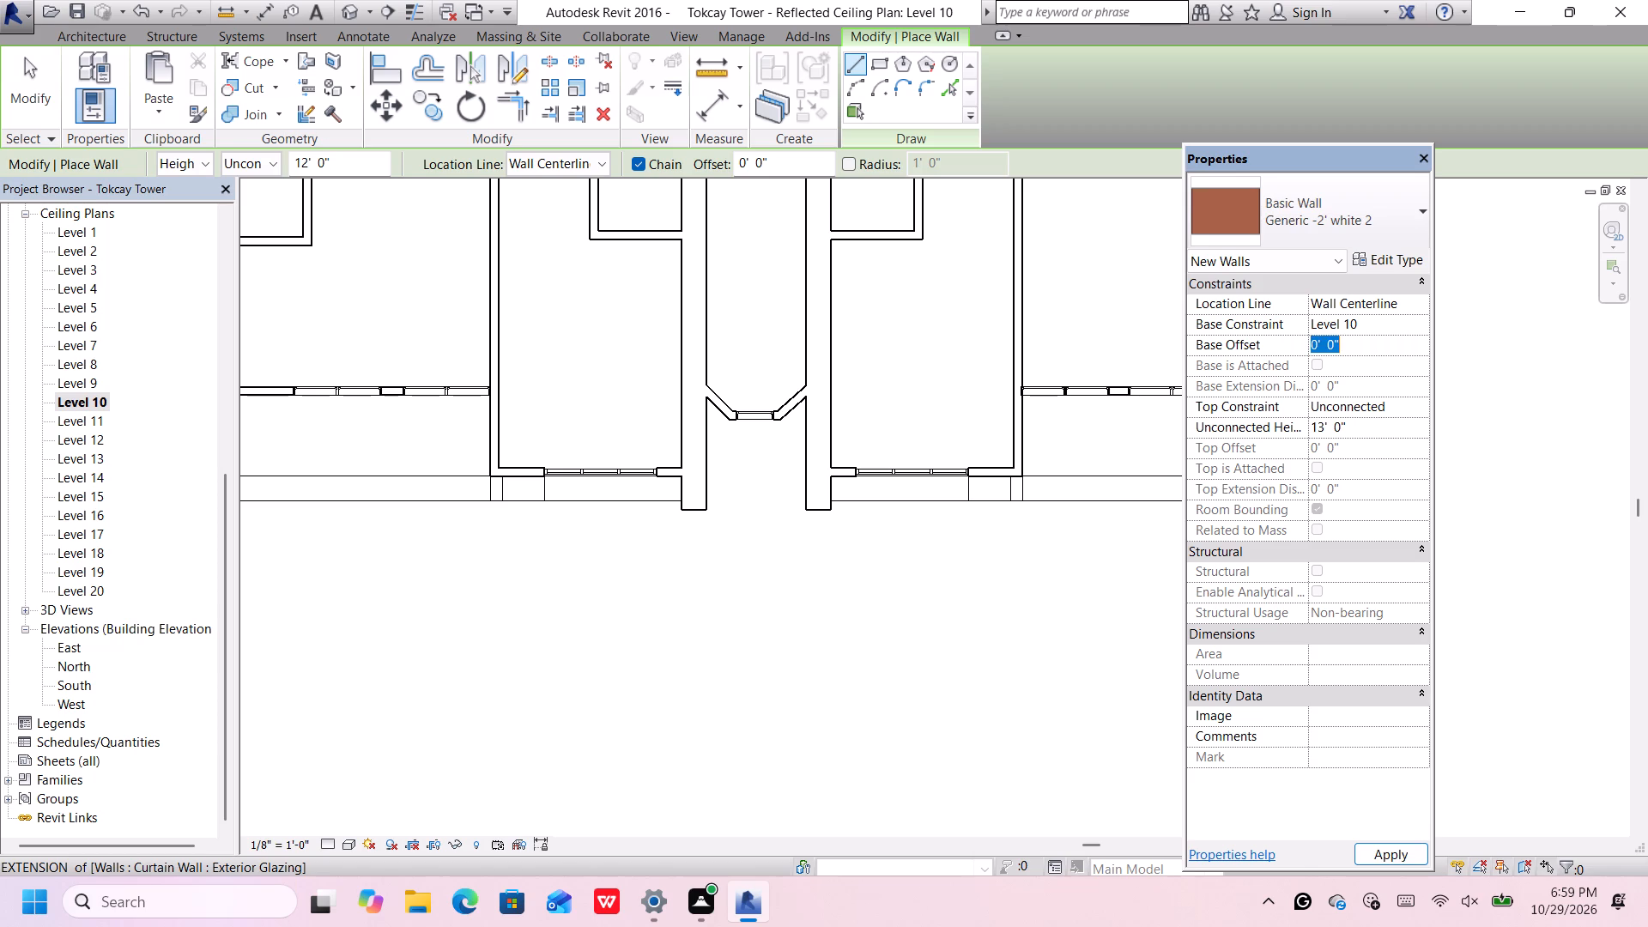
pyautogui.press('BackSpace')
pyautogui.press('-')
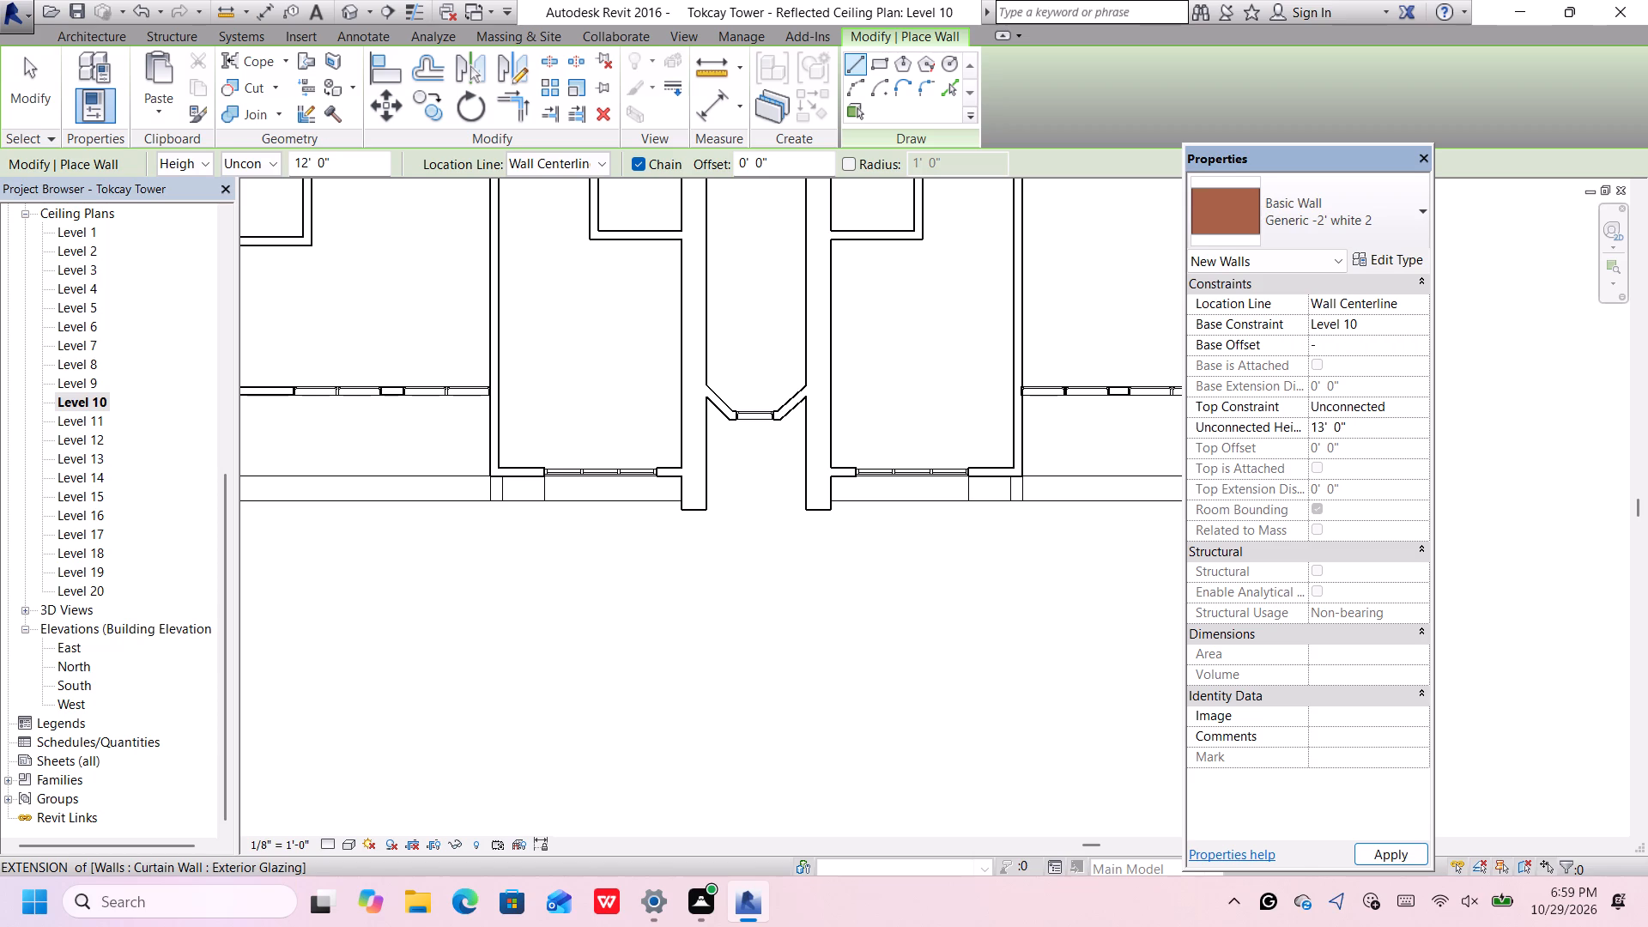
pyautogui.press('1')
pyautogui.press("'")
pyautogui.press('Return')
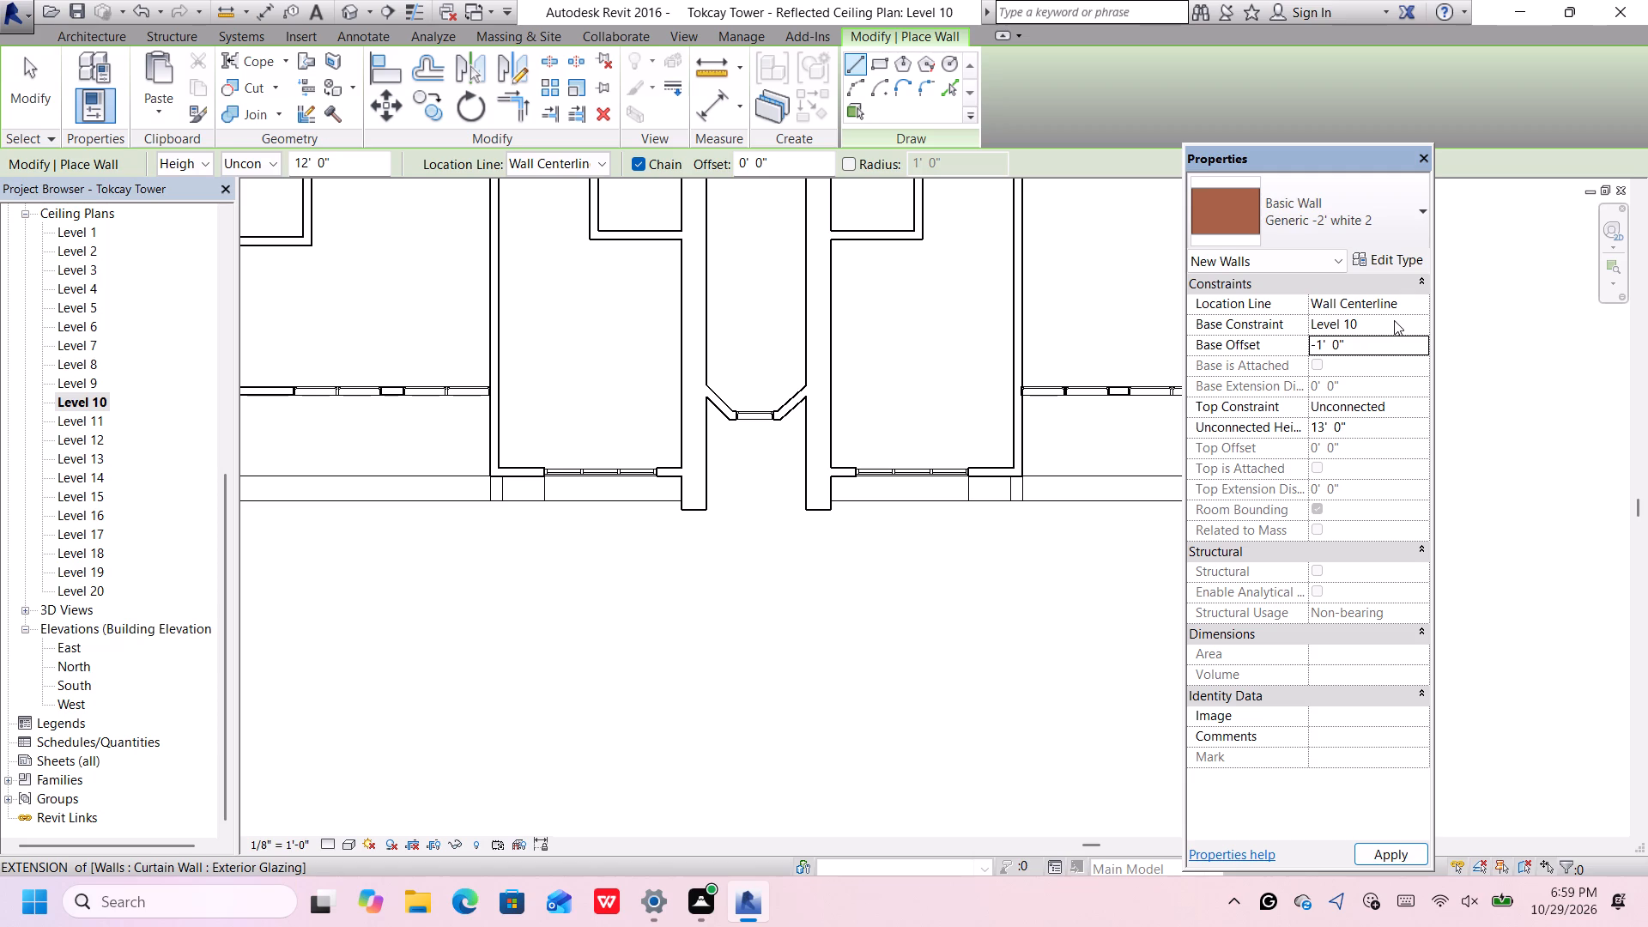
pyautogui.click(1393, 322)
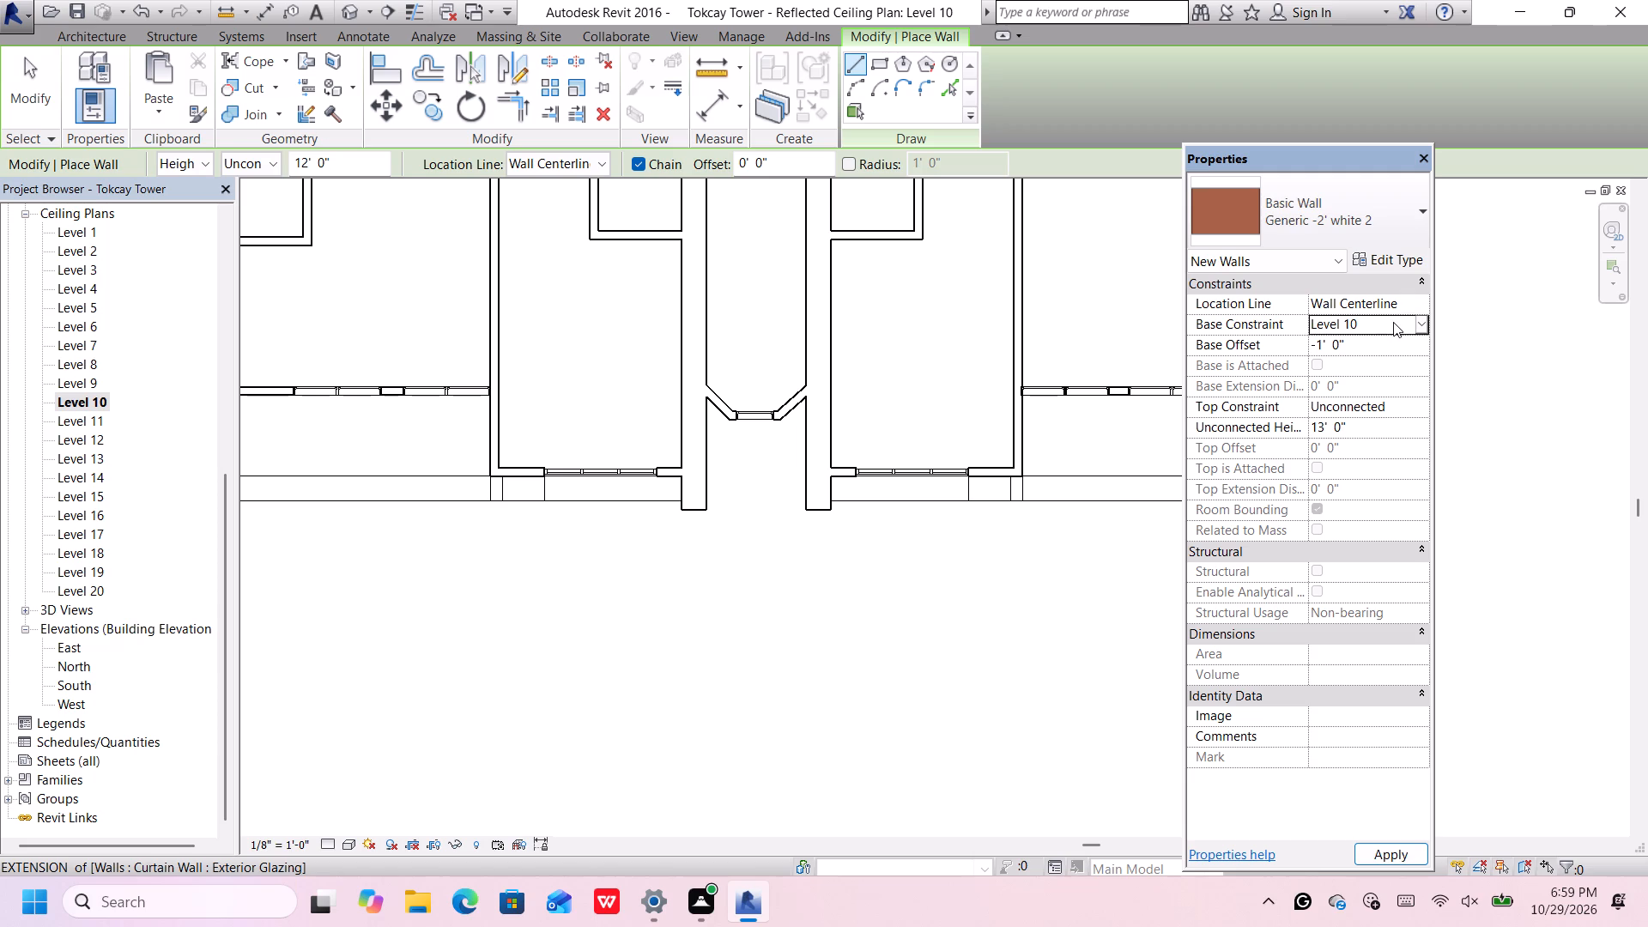
pyautogui.click(1419, 327)
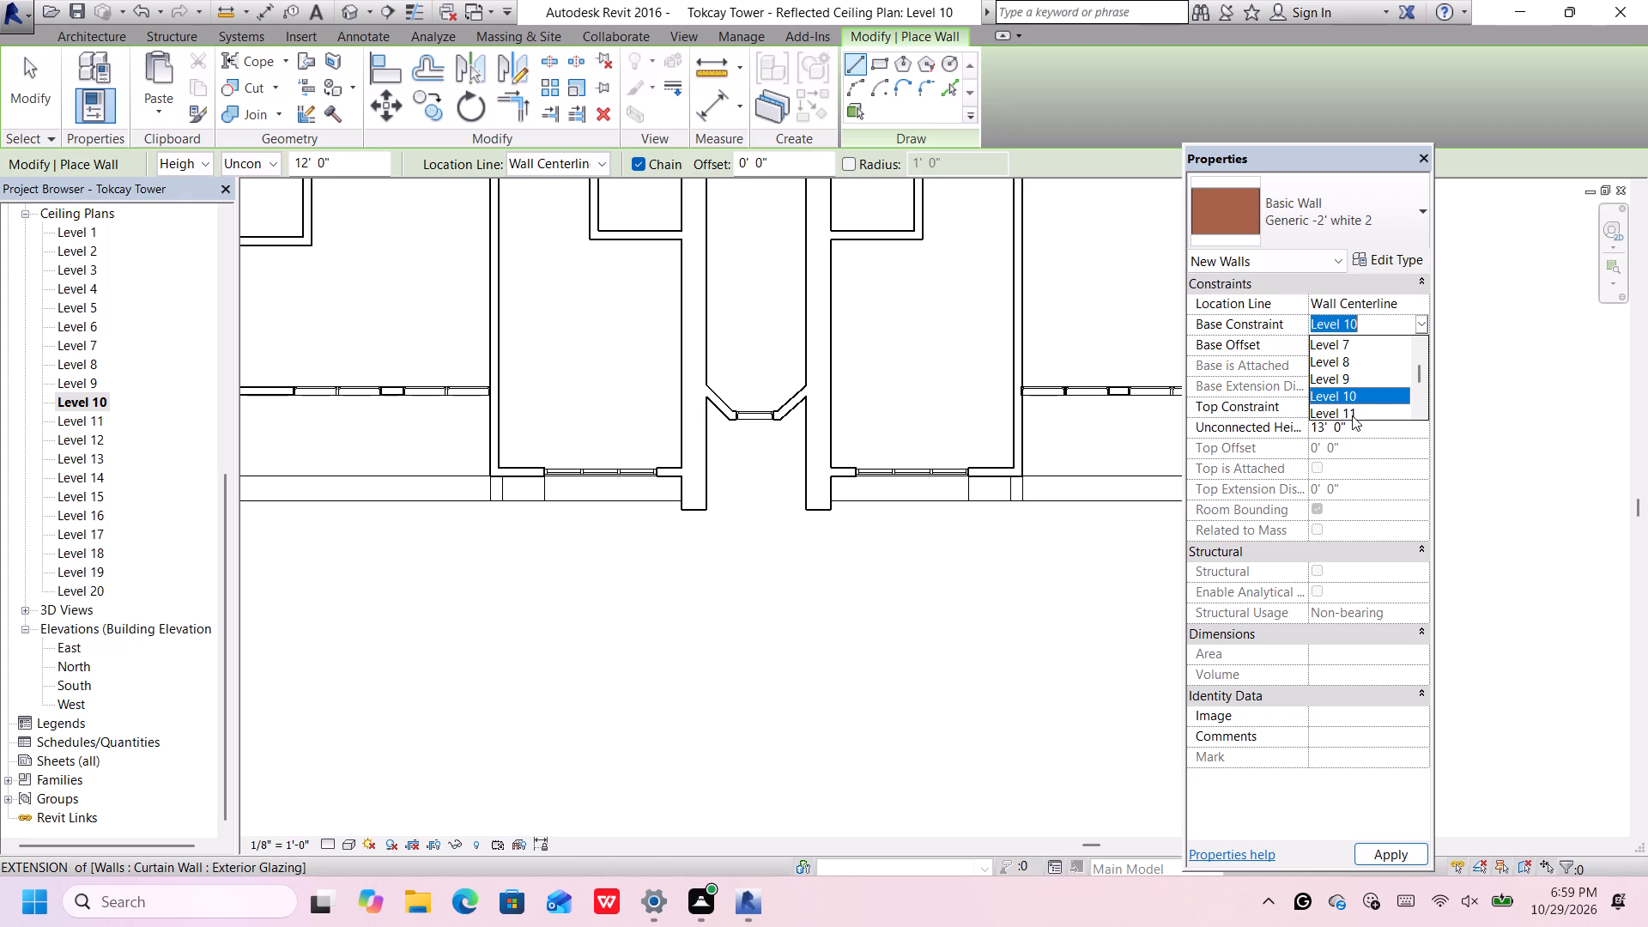
pyautogui.click(1081, 603)
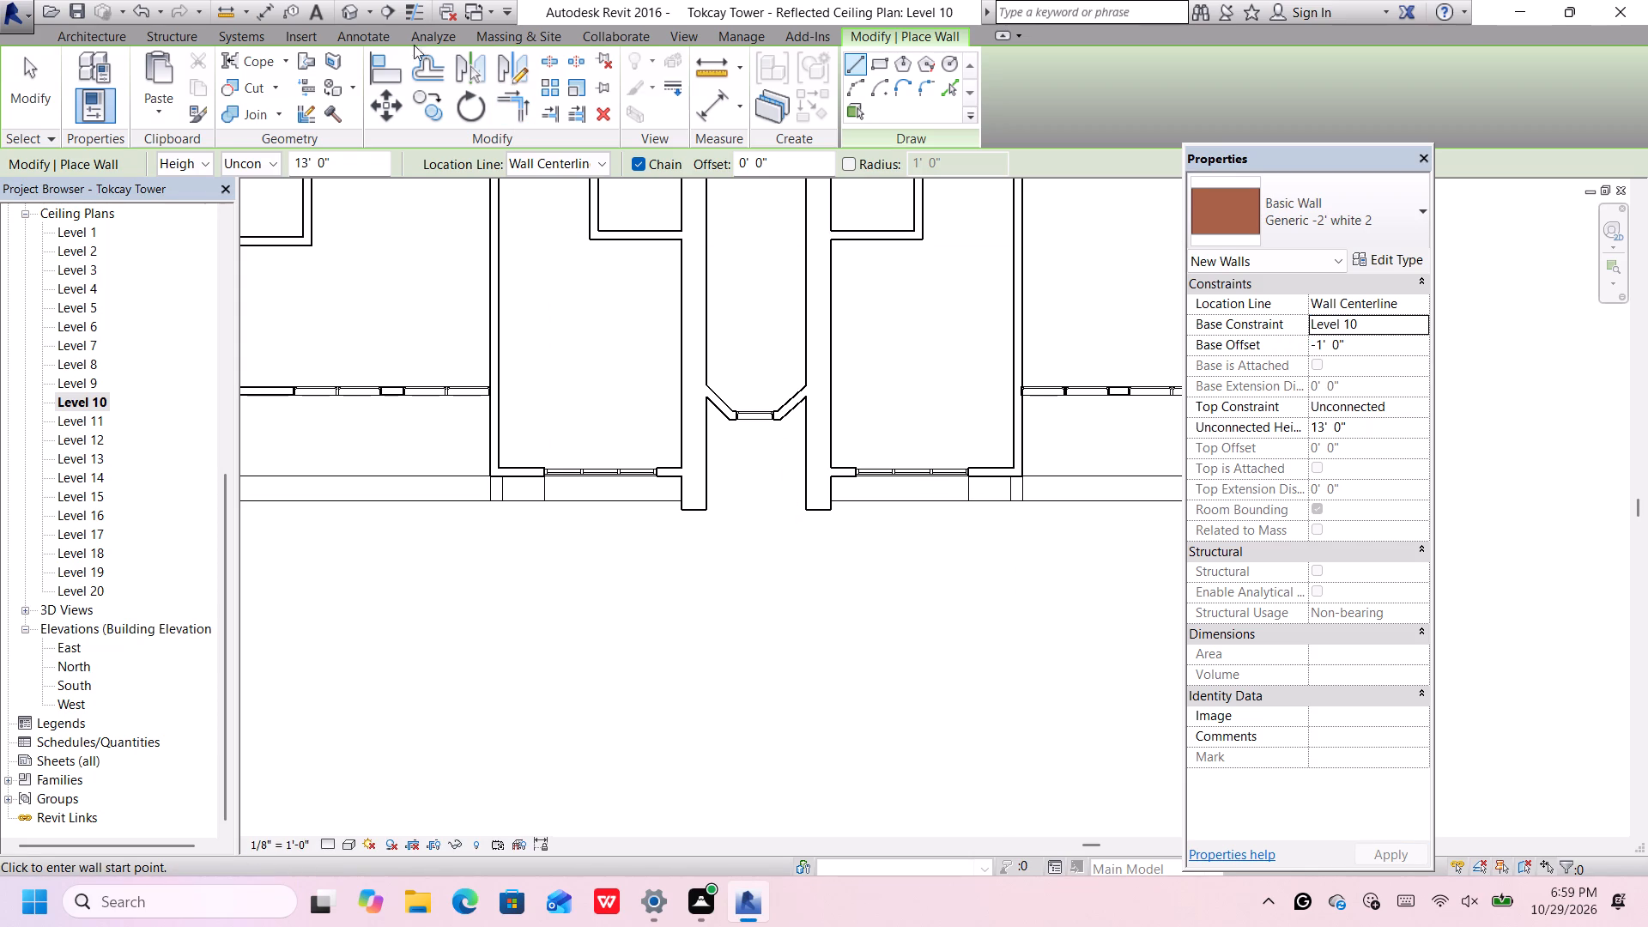
# Draw a horizontal wall about 3'-4" long from the west end of the new western floor strip, centred on the strip's depth.
pyautogui.scroll(4, 537, 515)
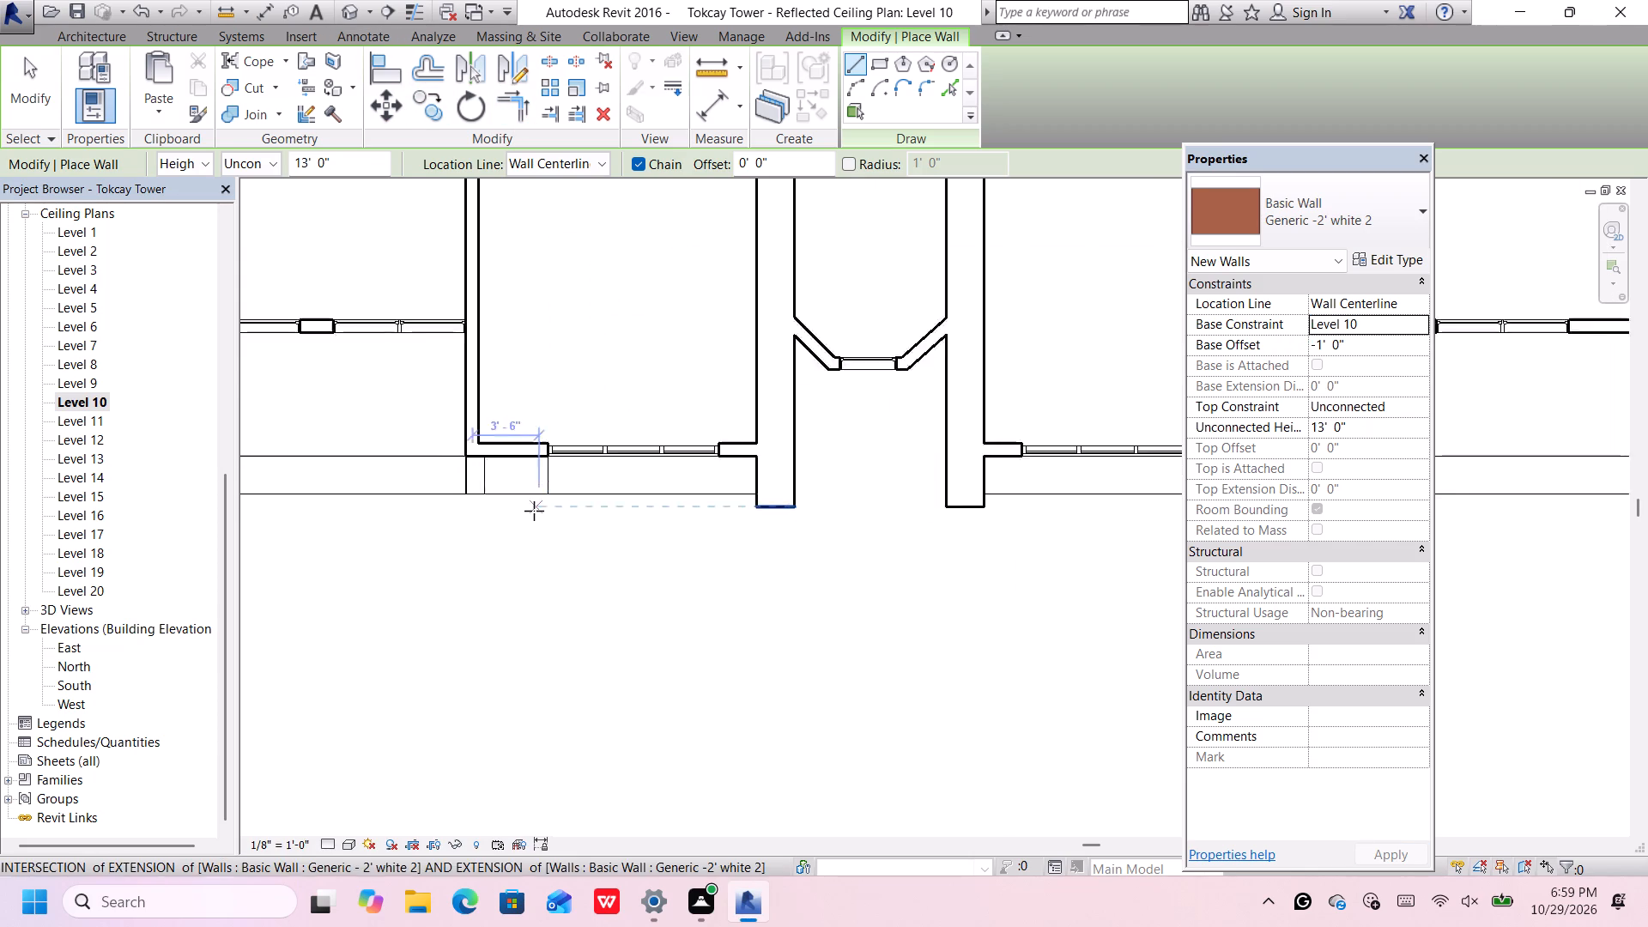
pyautogui.click(548, 464)
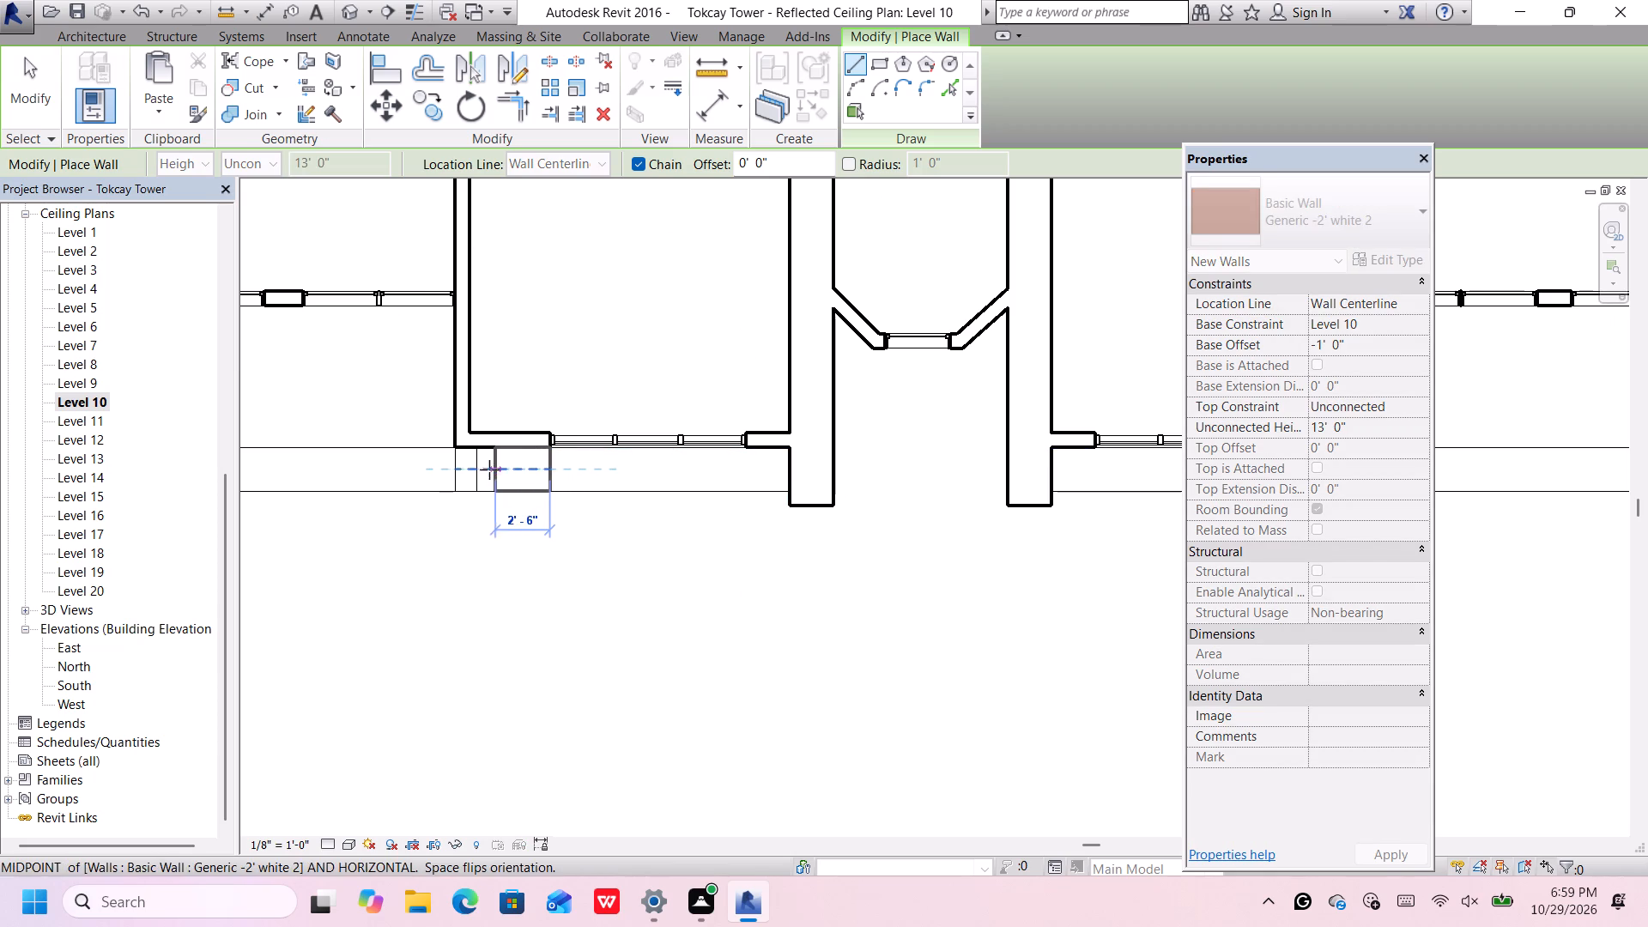
pyautogui.click(479, 470)
pyautogui.scroll(-6, 480, 469)
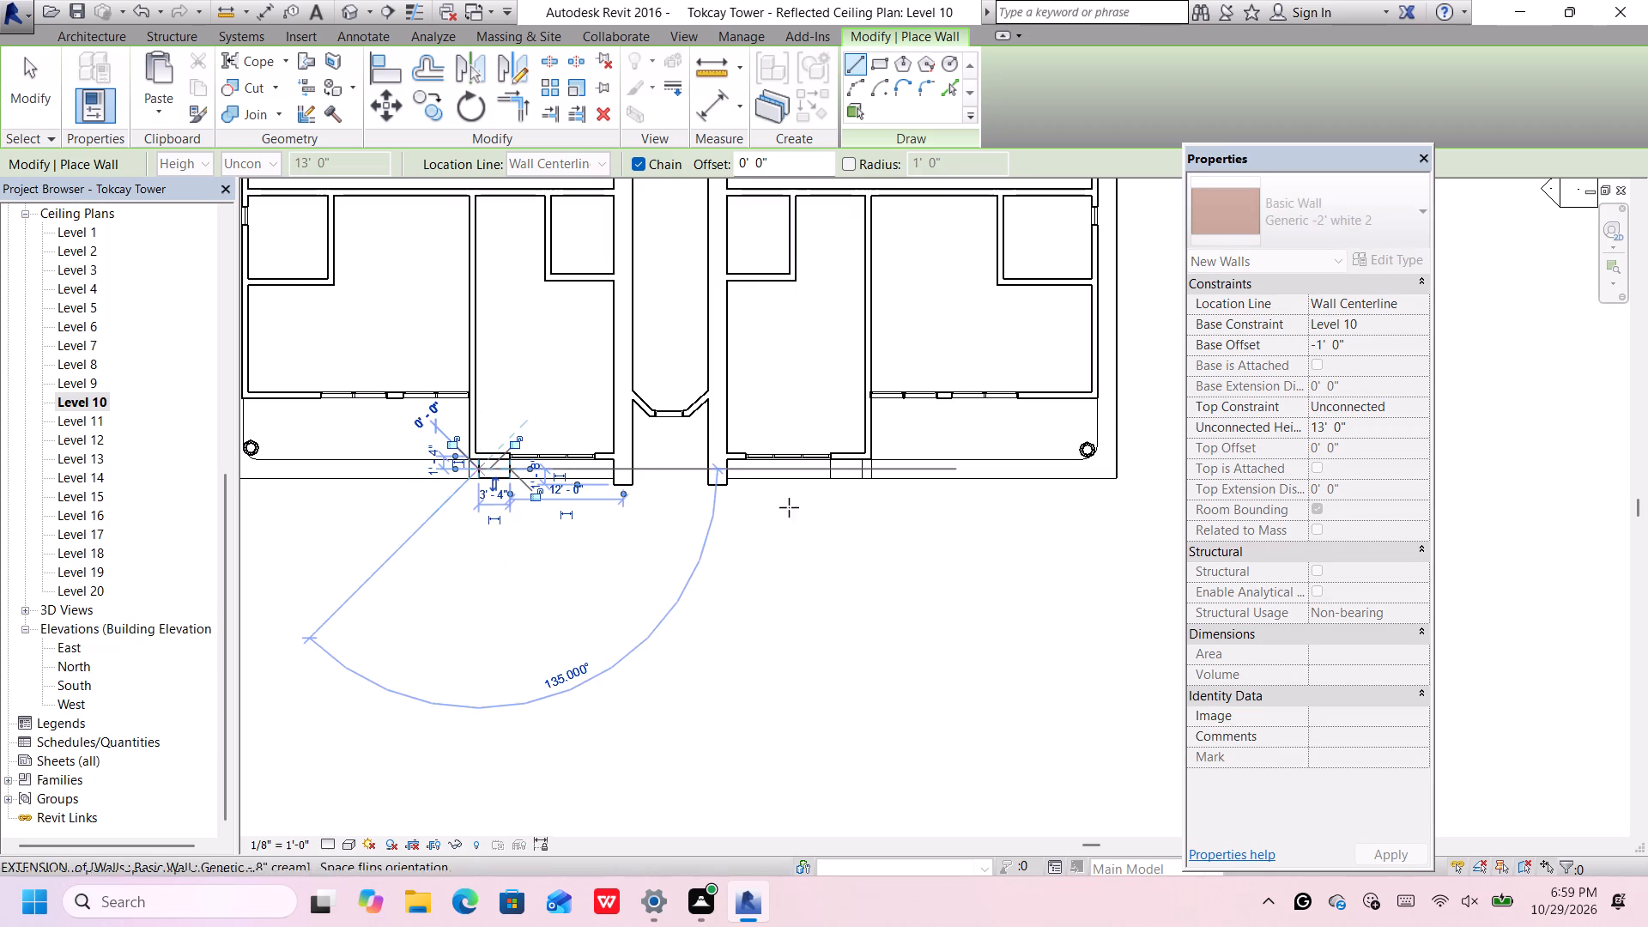
pyautogui.press('Escape')
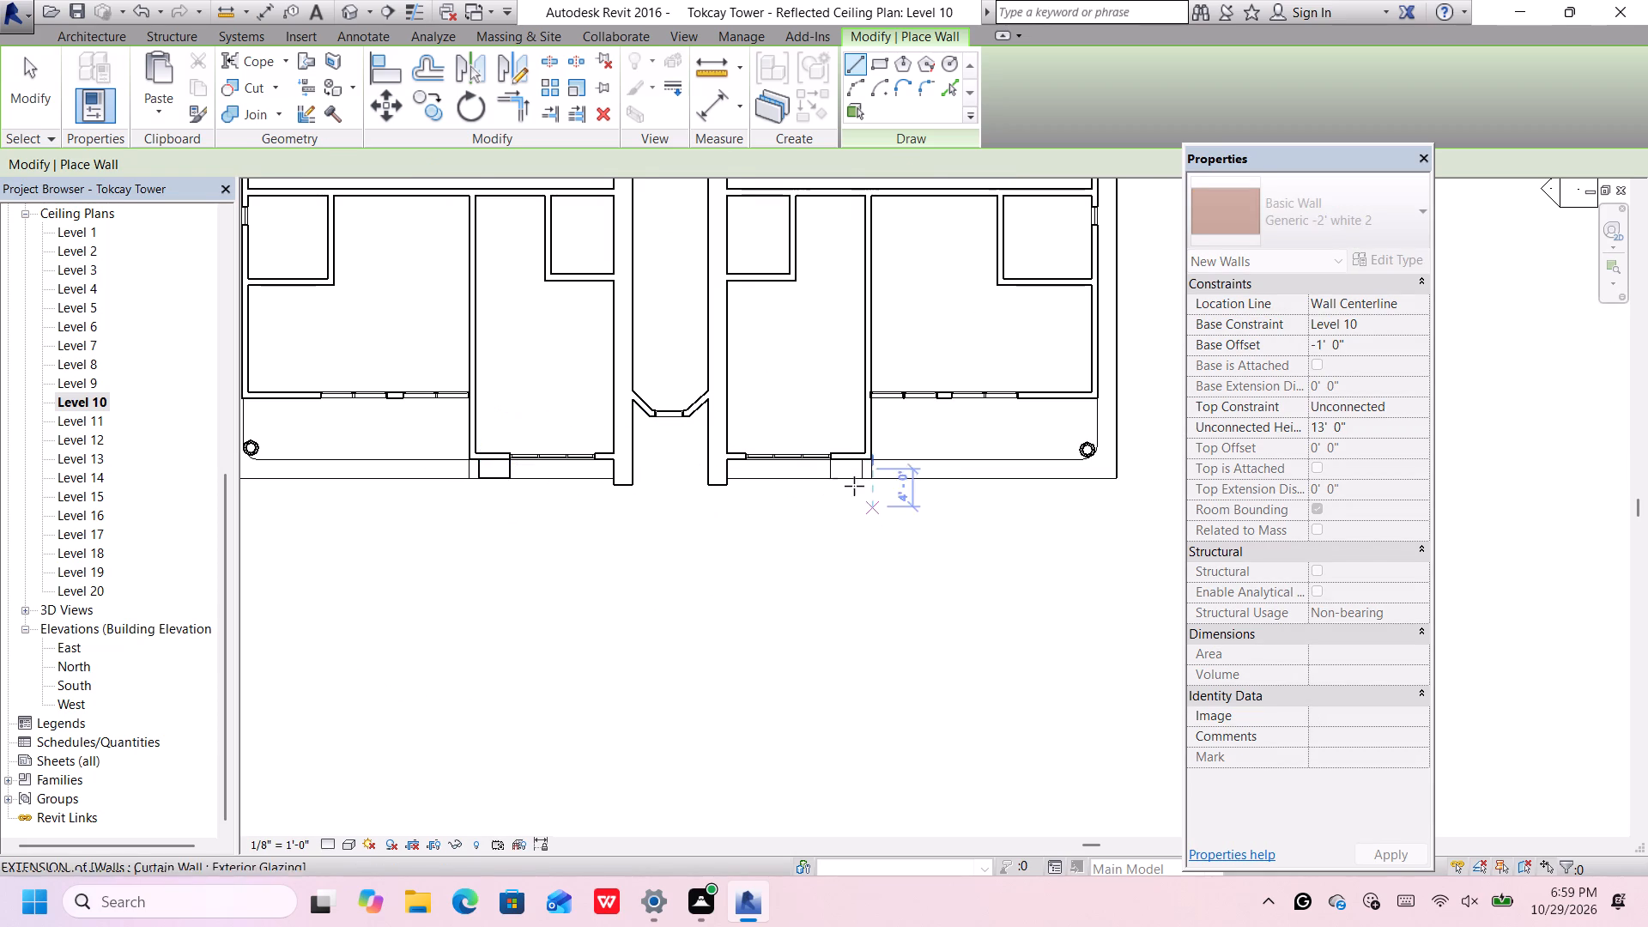
# Draw a matching horizontal wall about 3'-4" long from the east end of the new eastern floor strip, centred on the strip's depth.
pyautogui.click(827, 469)
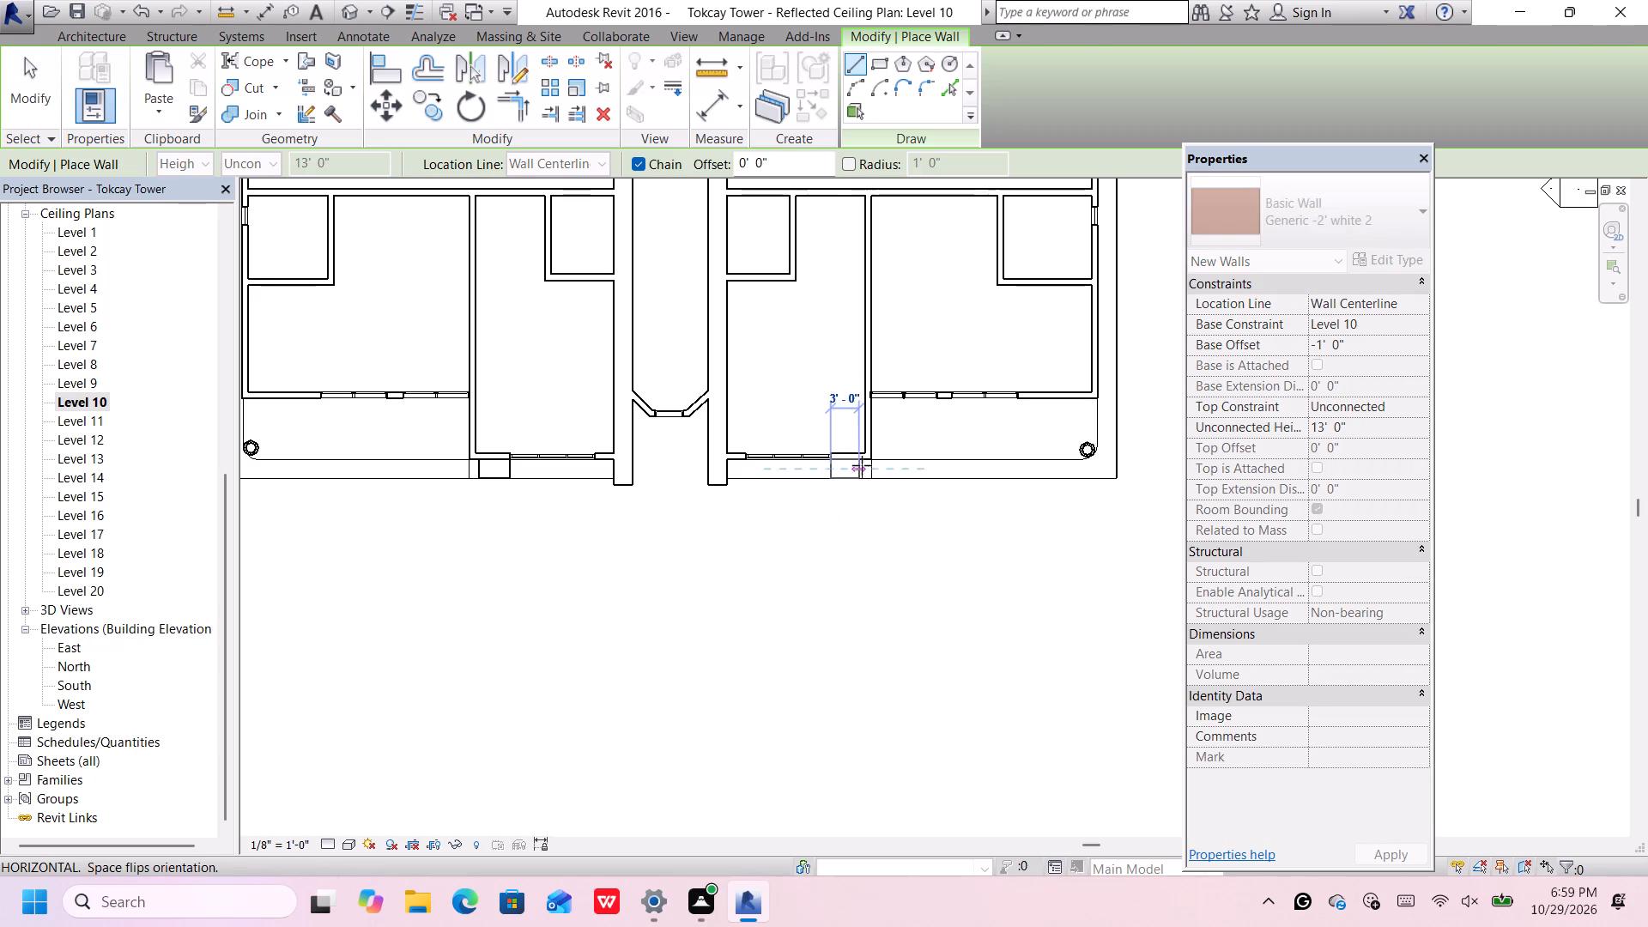
pyautogui.scroll(6, 863, 465)
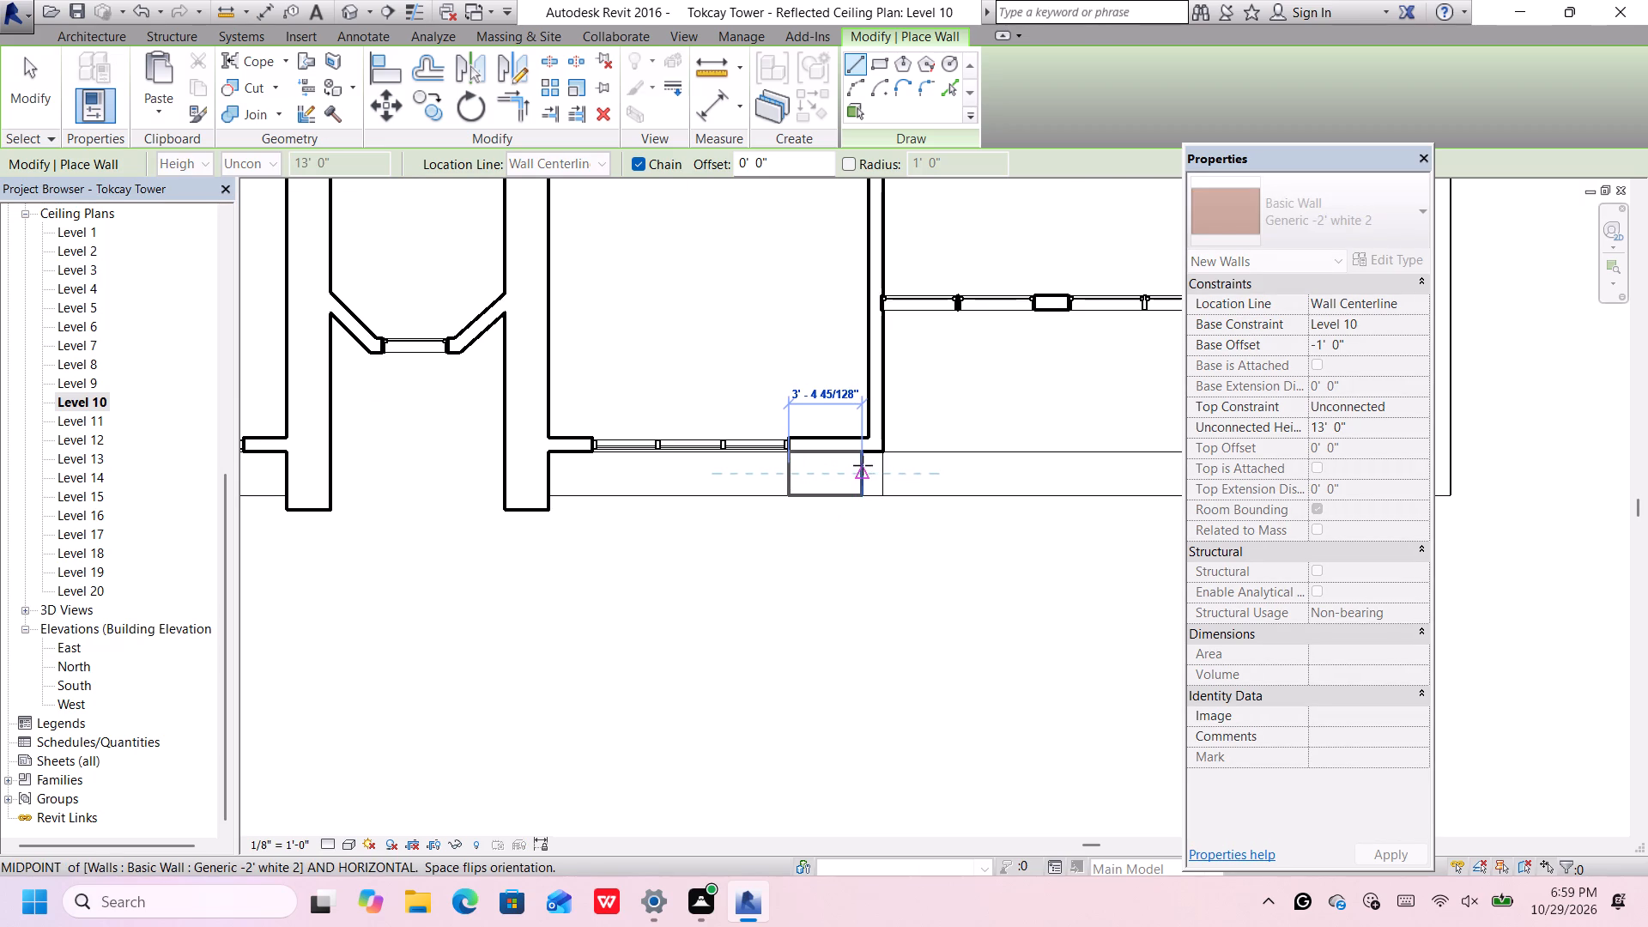
pyautogui.click(863, 465)
pyautogui.scroll(-2, 810, 488)
pyautogui.press('Escape')
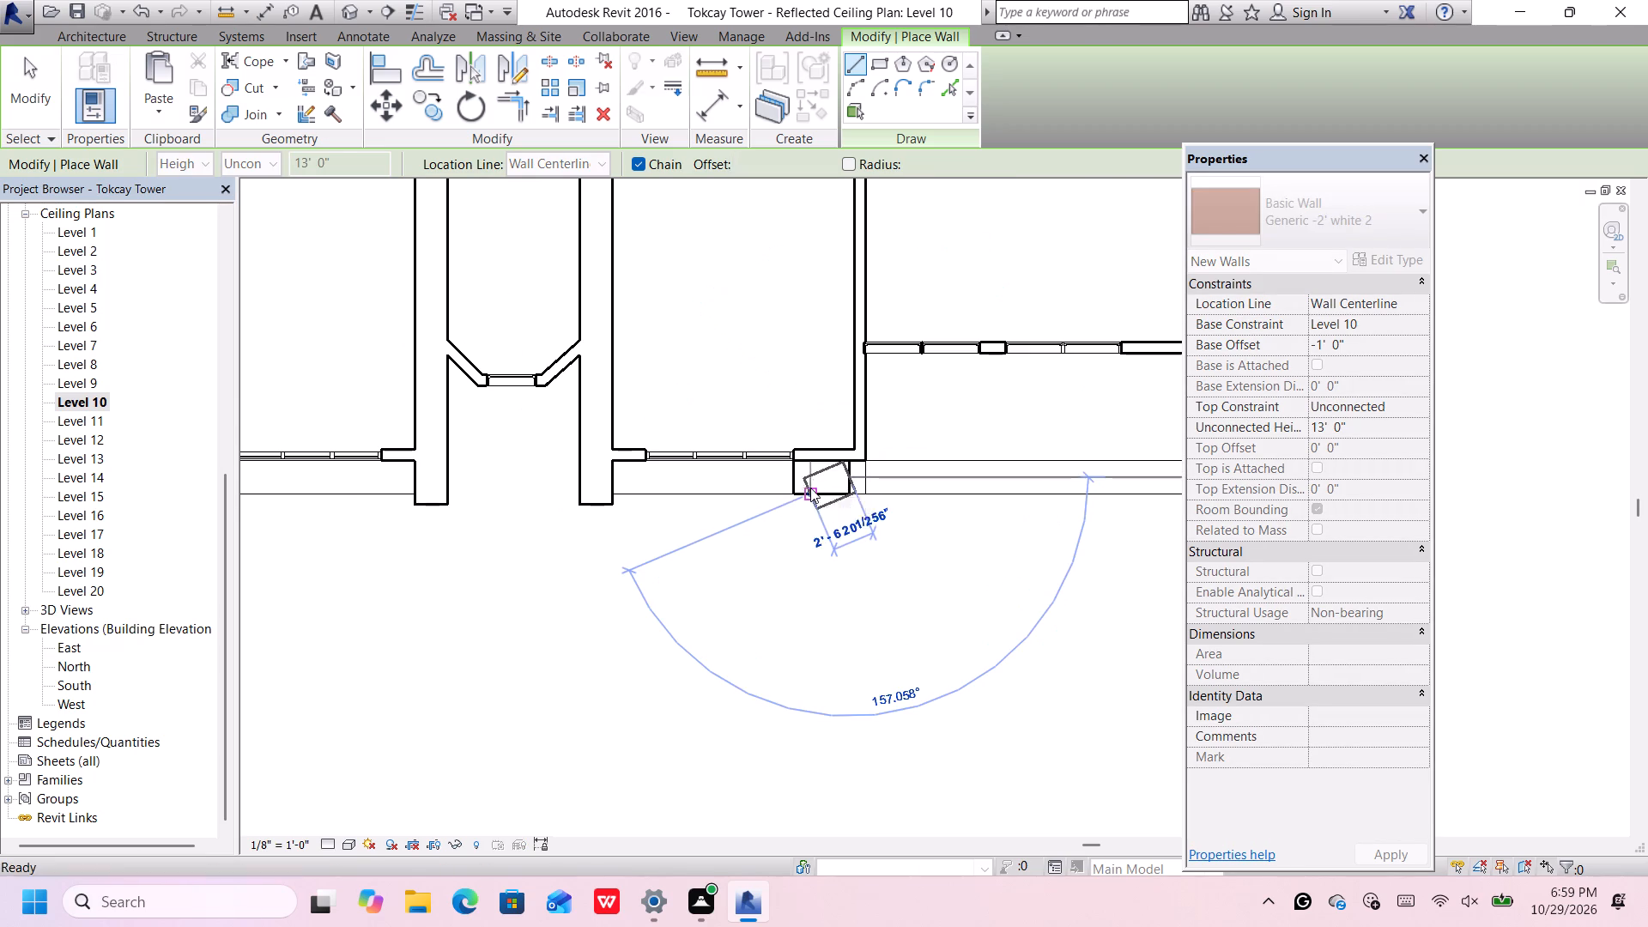
pyautogui.press('Escape')
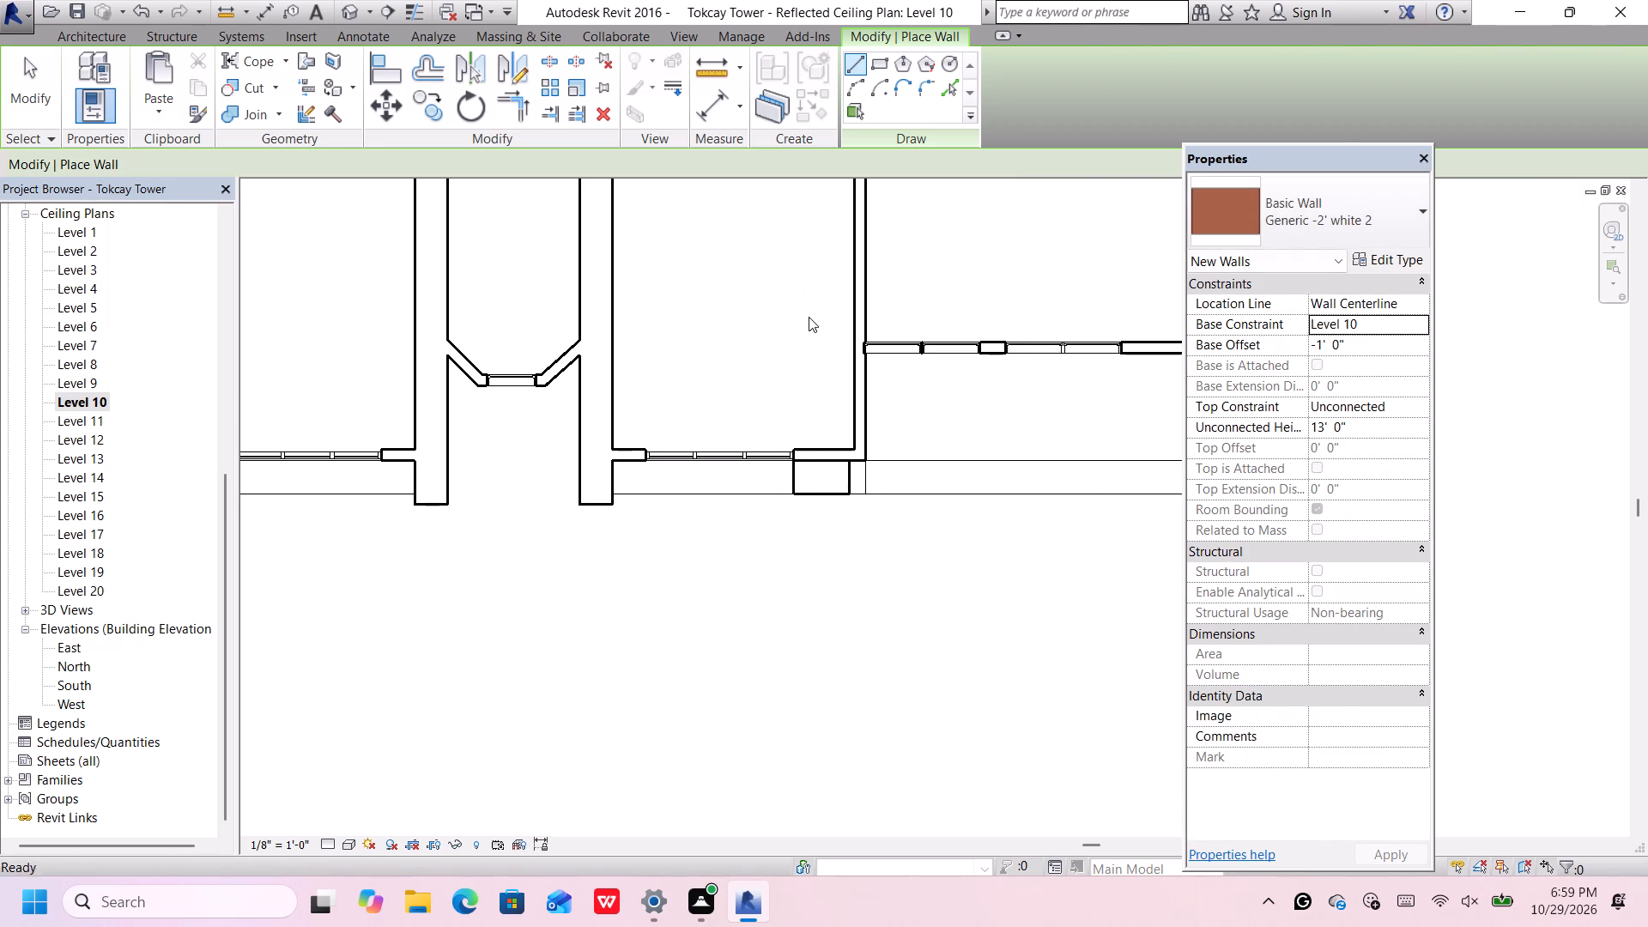
pyautogui.scroll(-2, 783, 367)
pyautogui.moveTo(783, 367); pyautogui.dragTo(815, 414, button='middle')
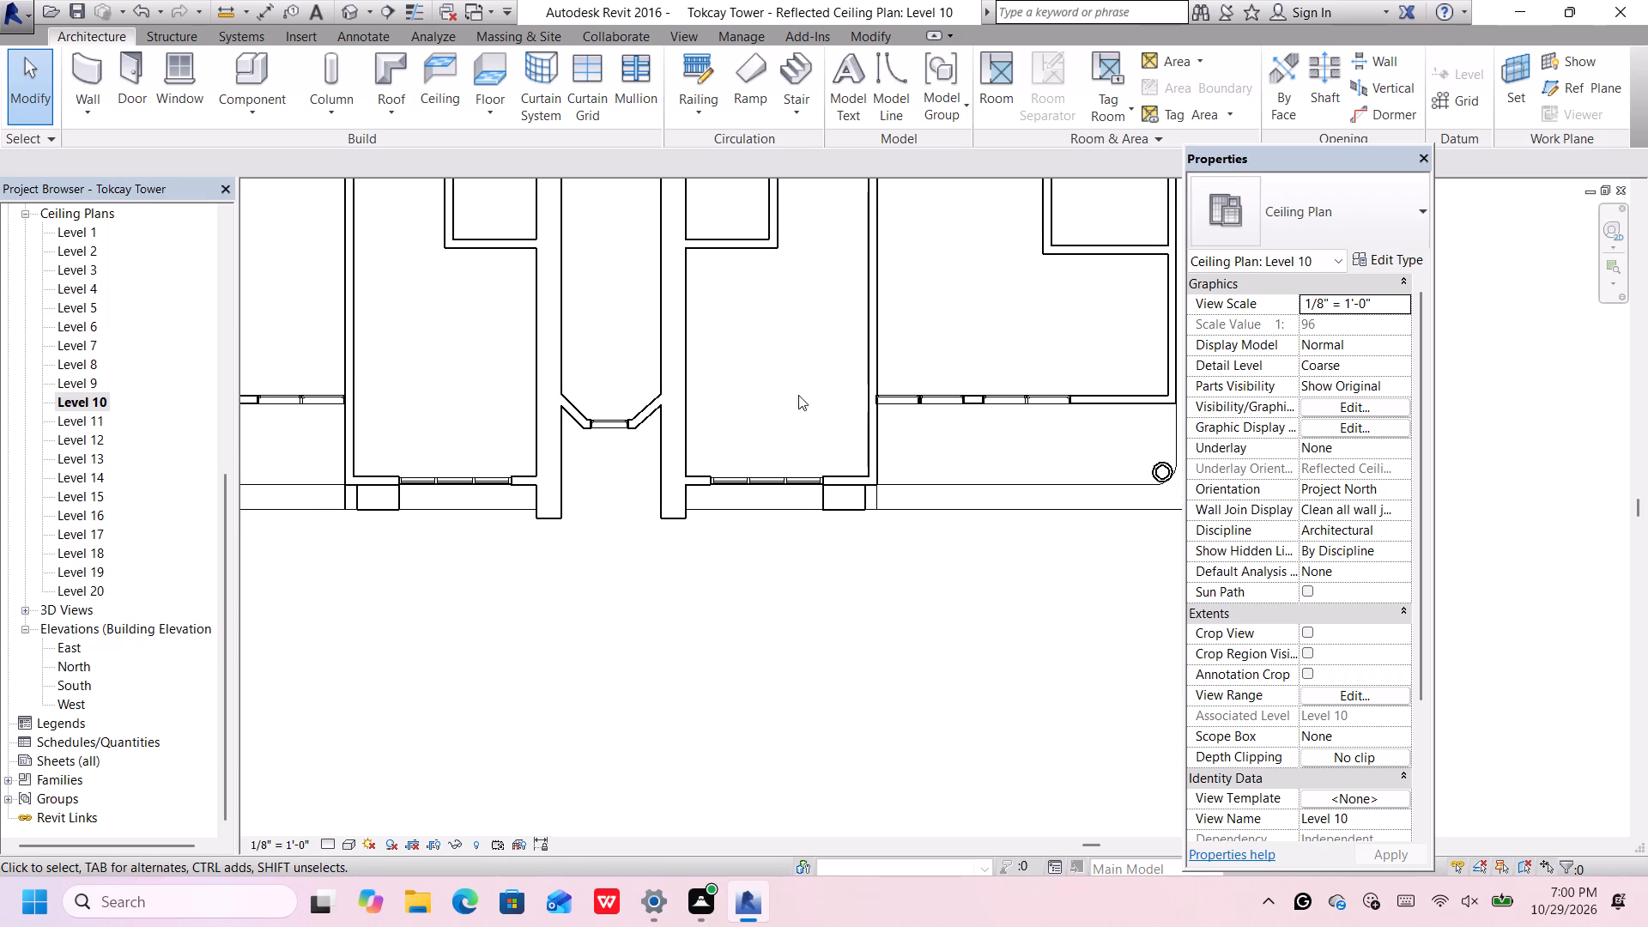
# In the 3D view, set the length of the new Level 10 white wall west of the core to 4'-4".
pyautogui.click(348, 7)
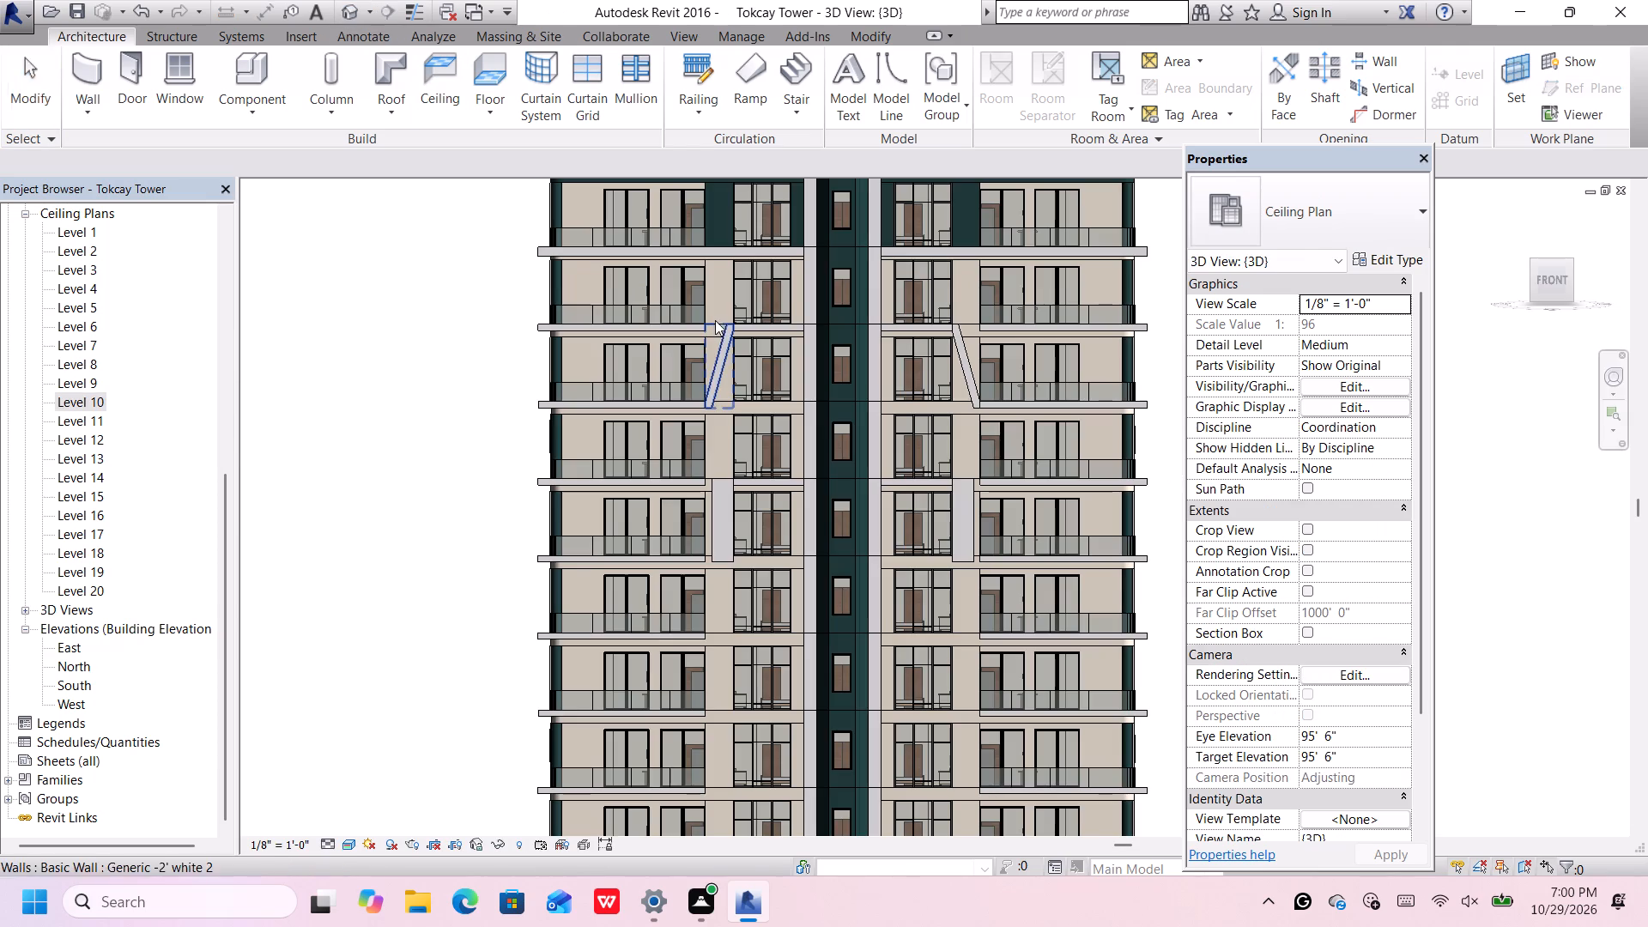
pyautogui.scroll(-3, 416, 0)
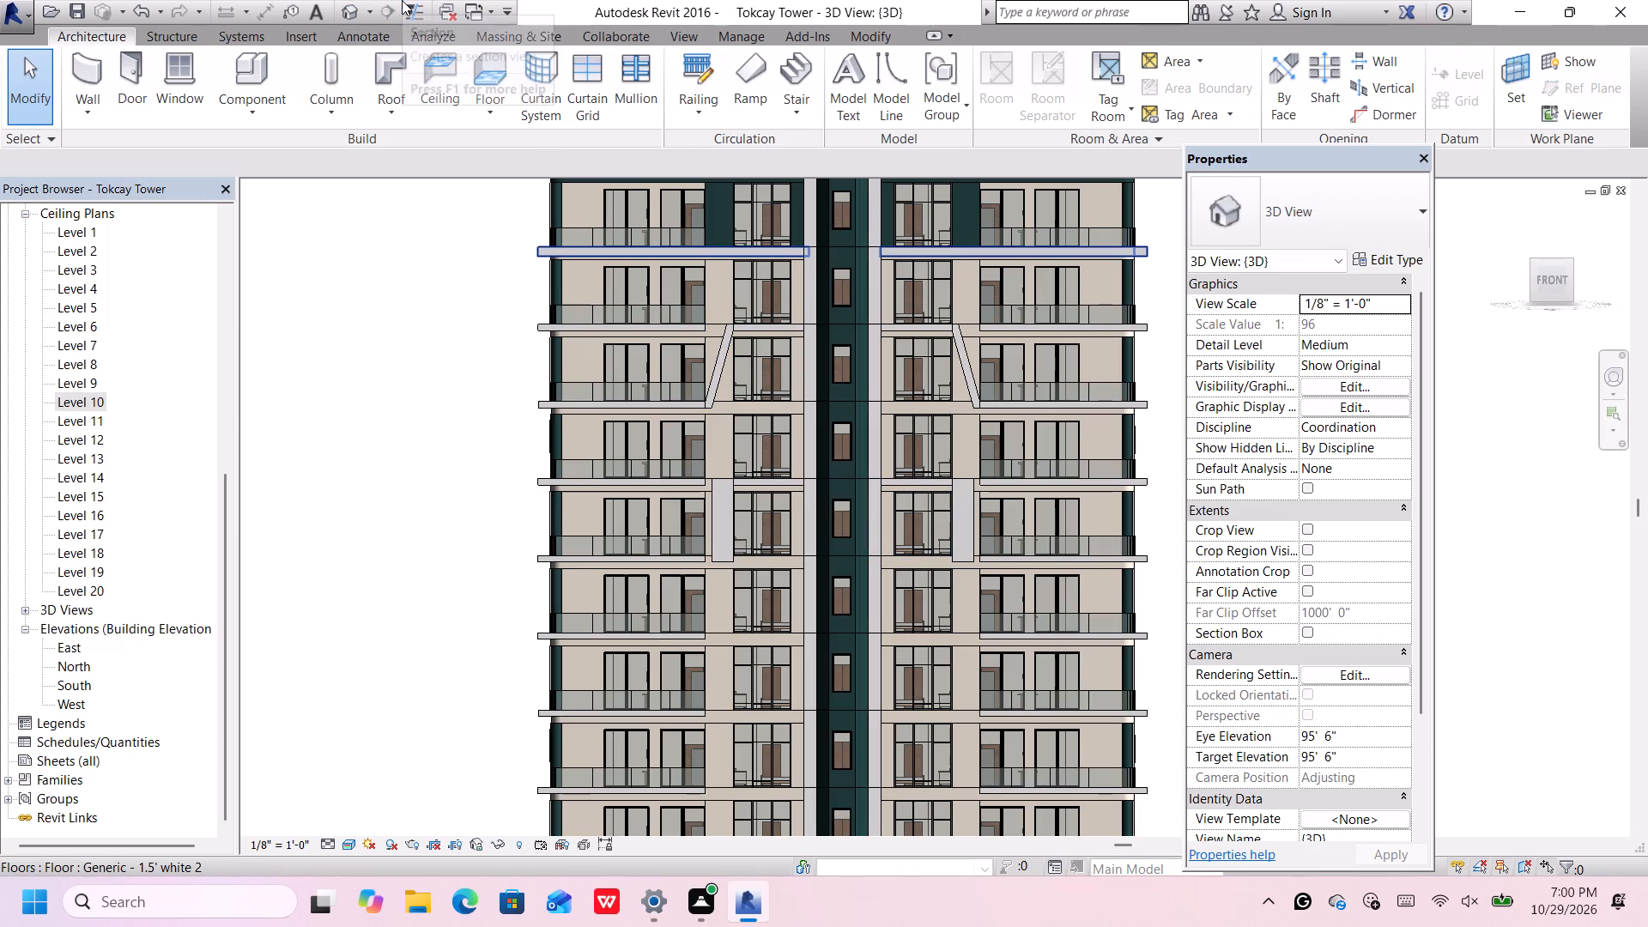
pyautogui.scroll(-1, 402, 0)
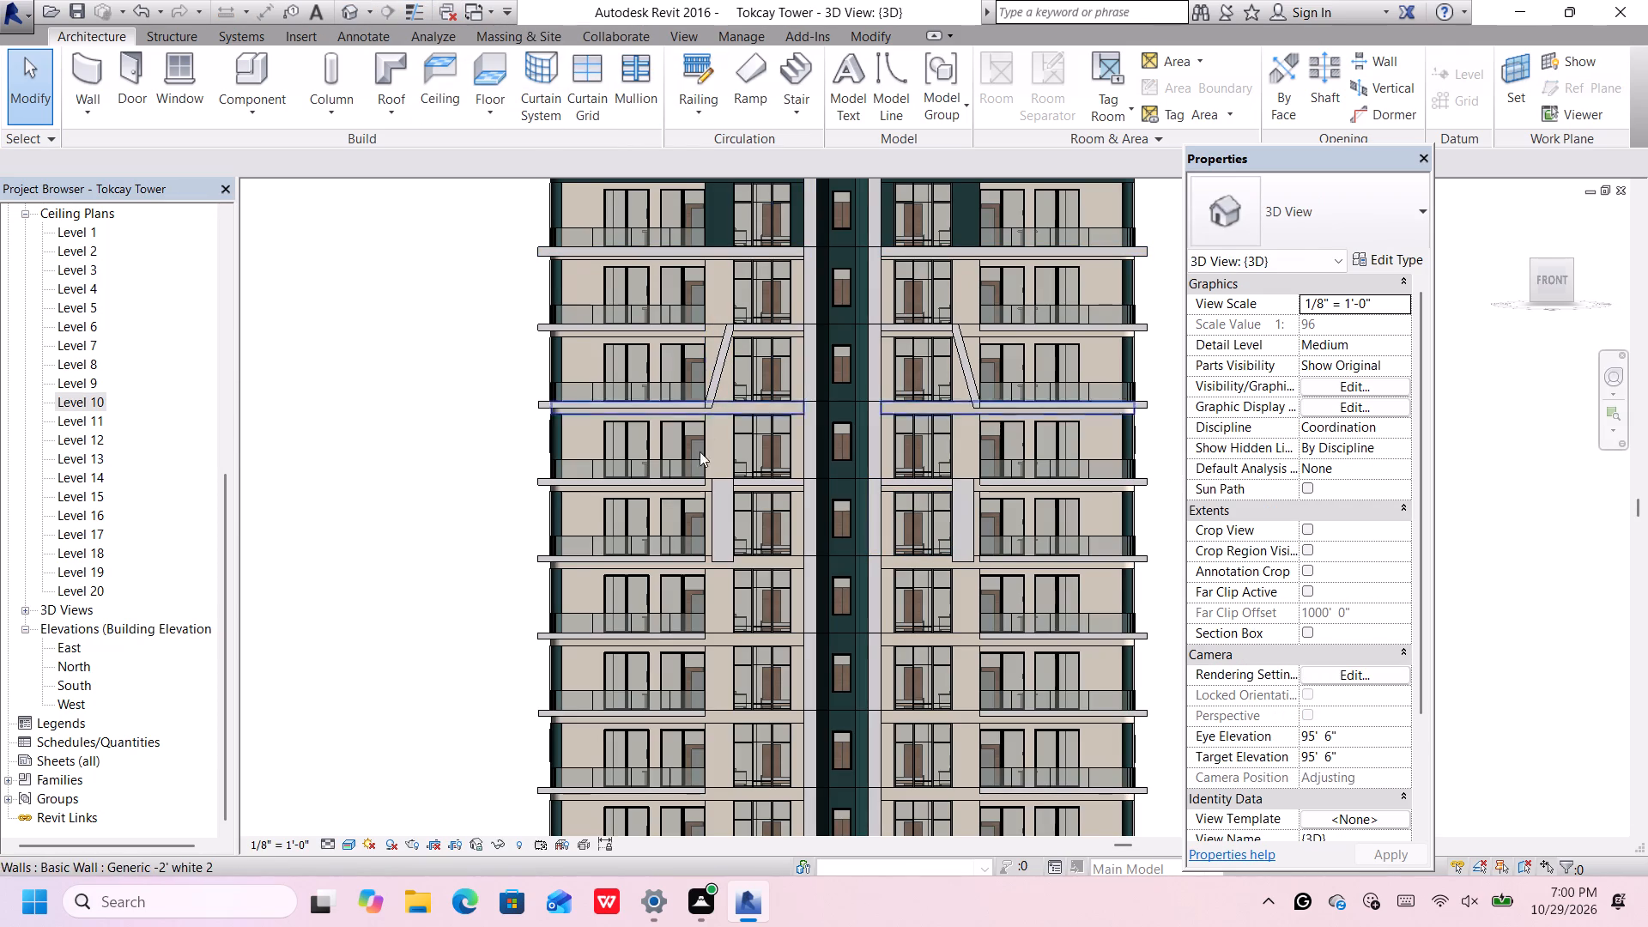
pyautogui.scroll(4, 700, 530)
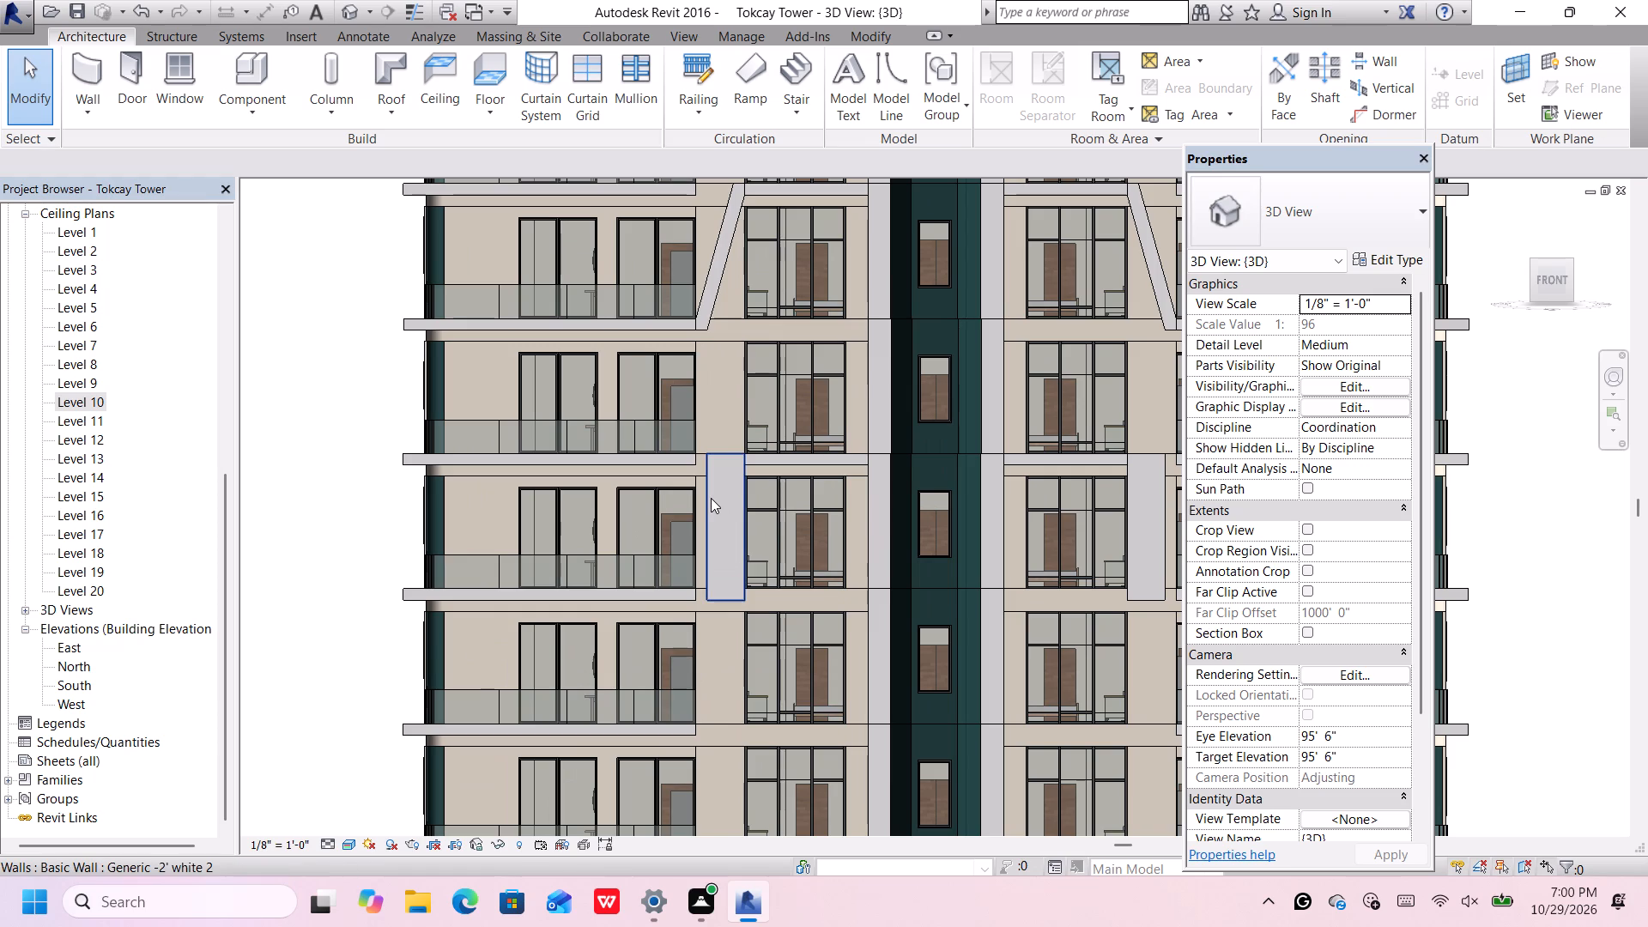
pyautogui.click(711, 498)
pyautogui.scroll(3, 700, 526)
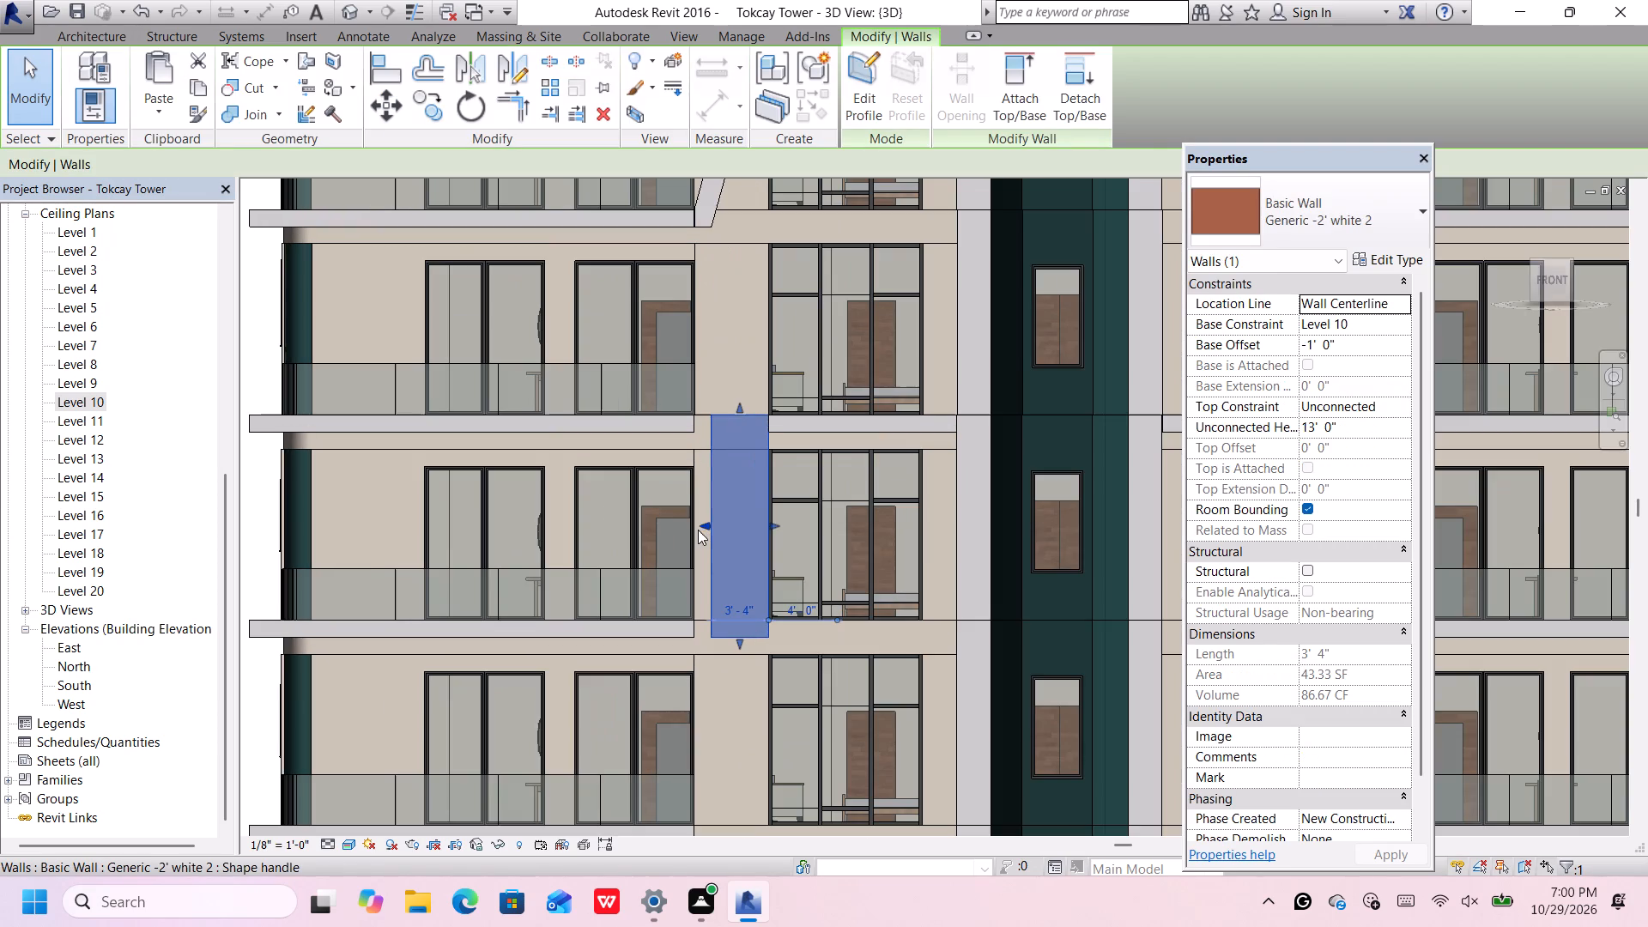
pyautogui.click(730, 622)
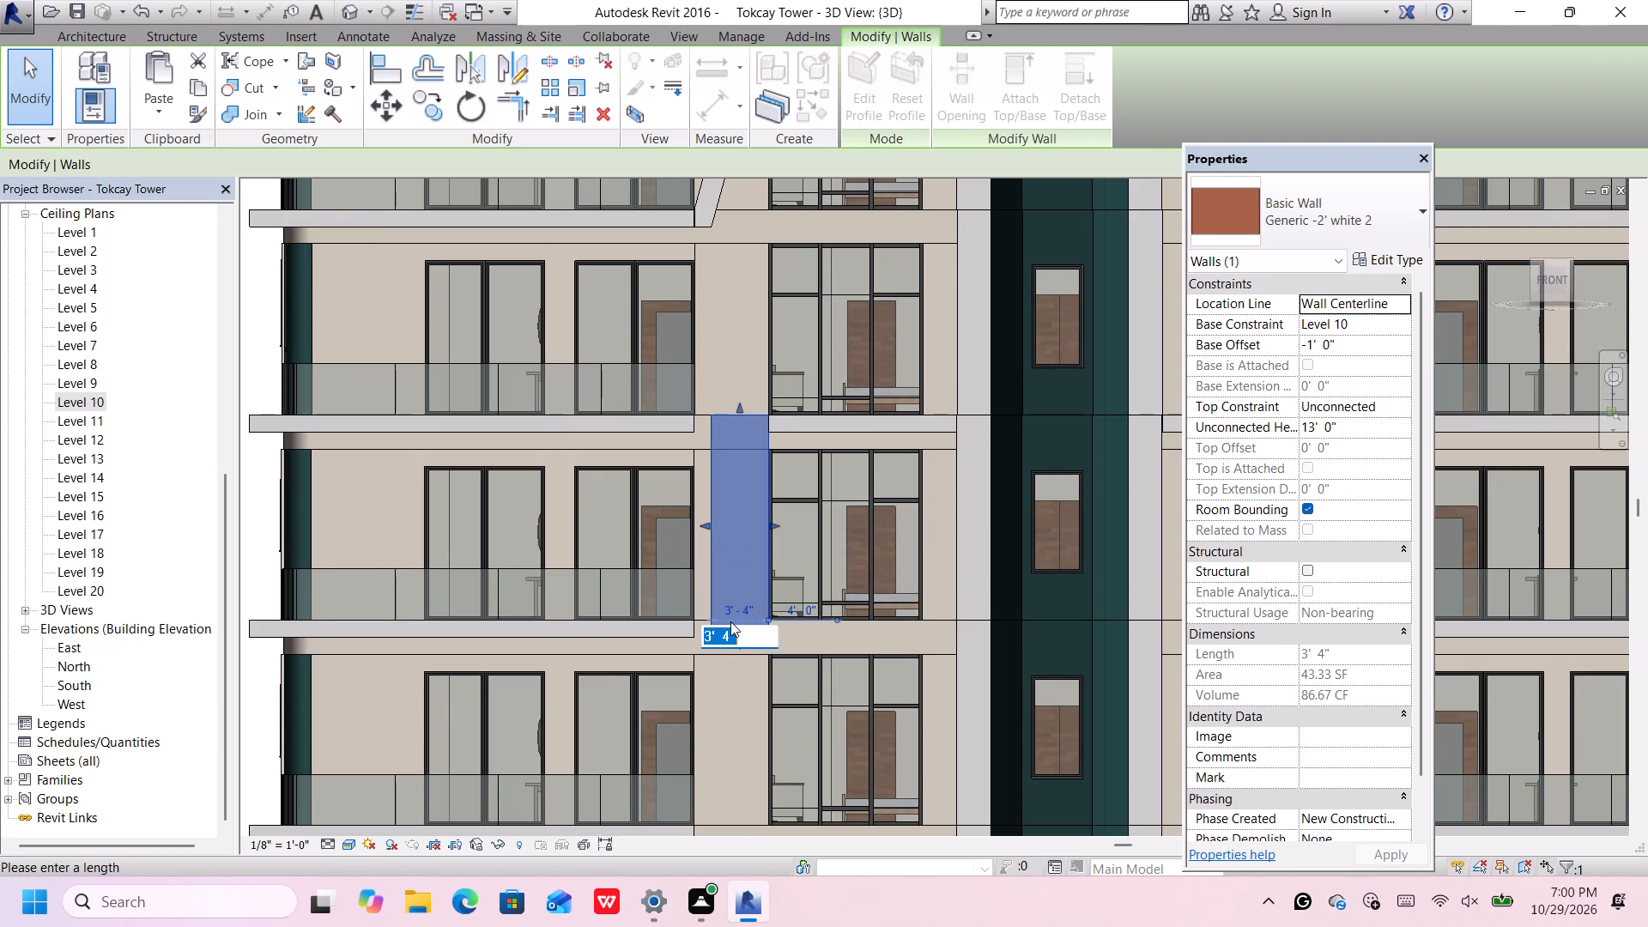
pyautogui.write('4\'4"')
pyautogui.press('Return')
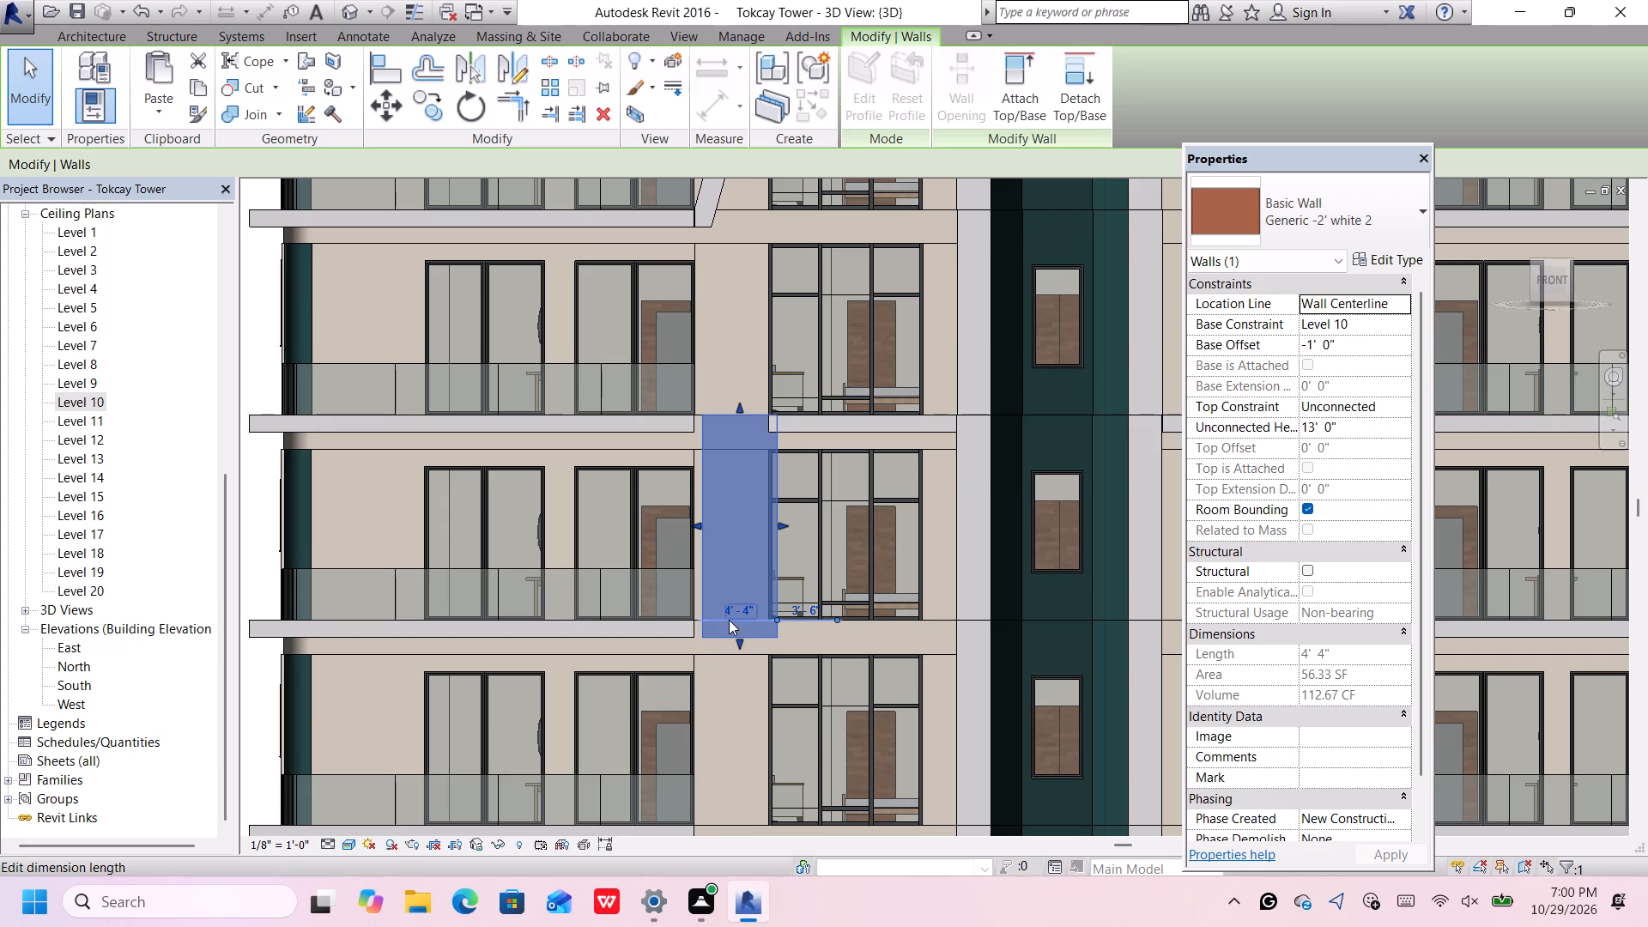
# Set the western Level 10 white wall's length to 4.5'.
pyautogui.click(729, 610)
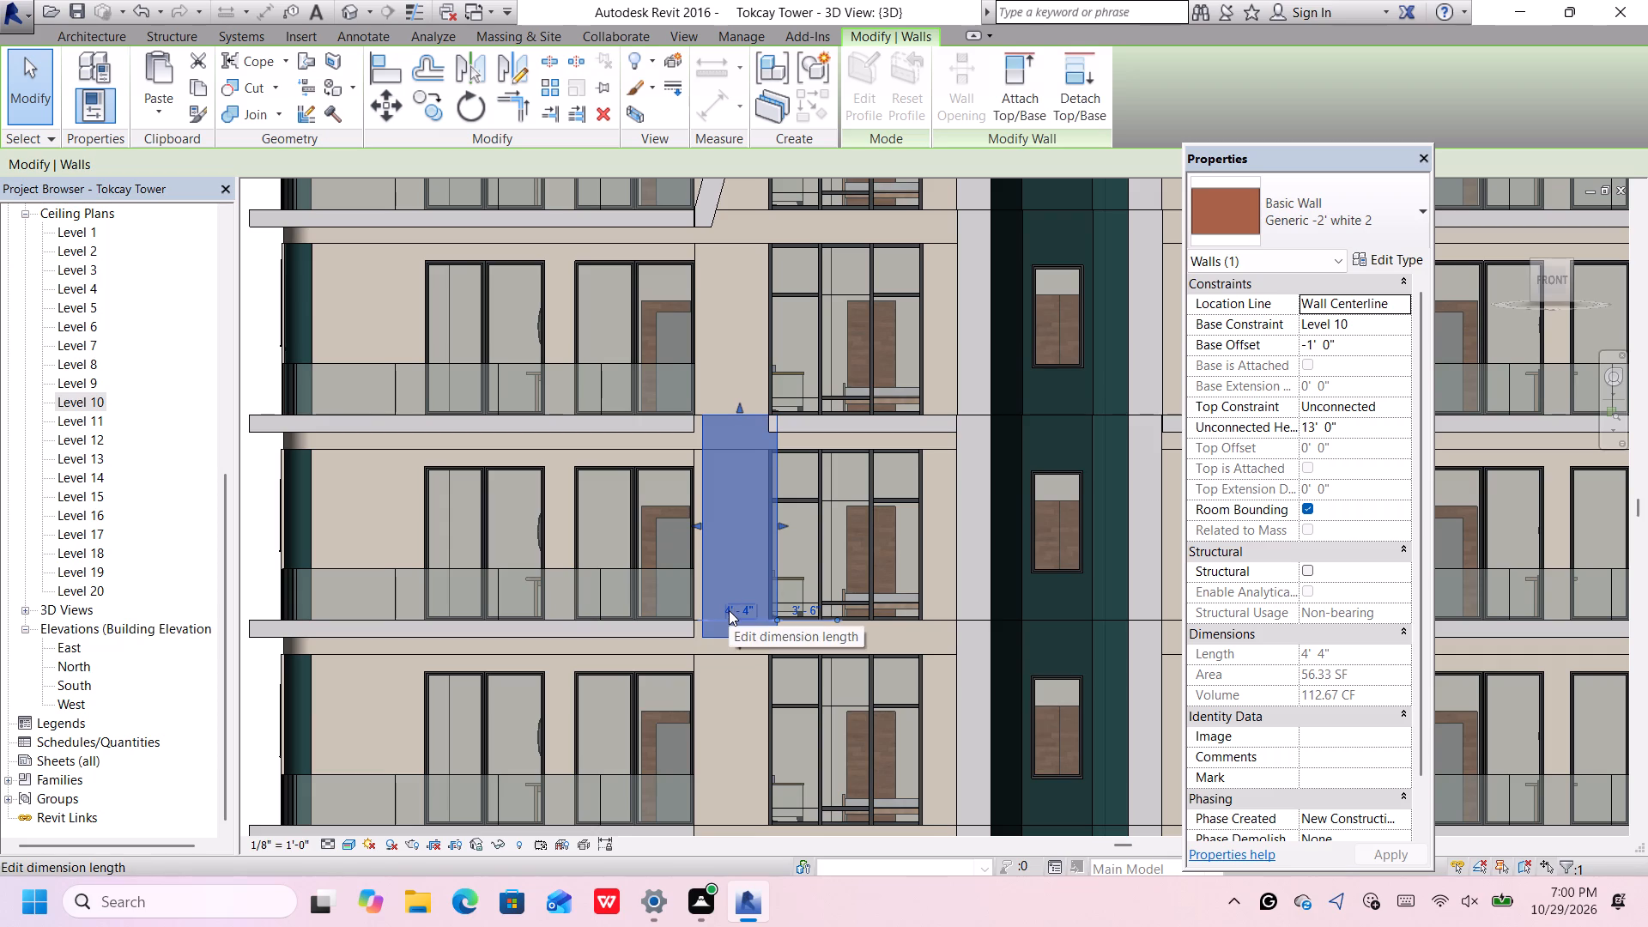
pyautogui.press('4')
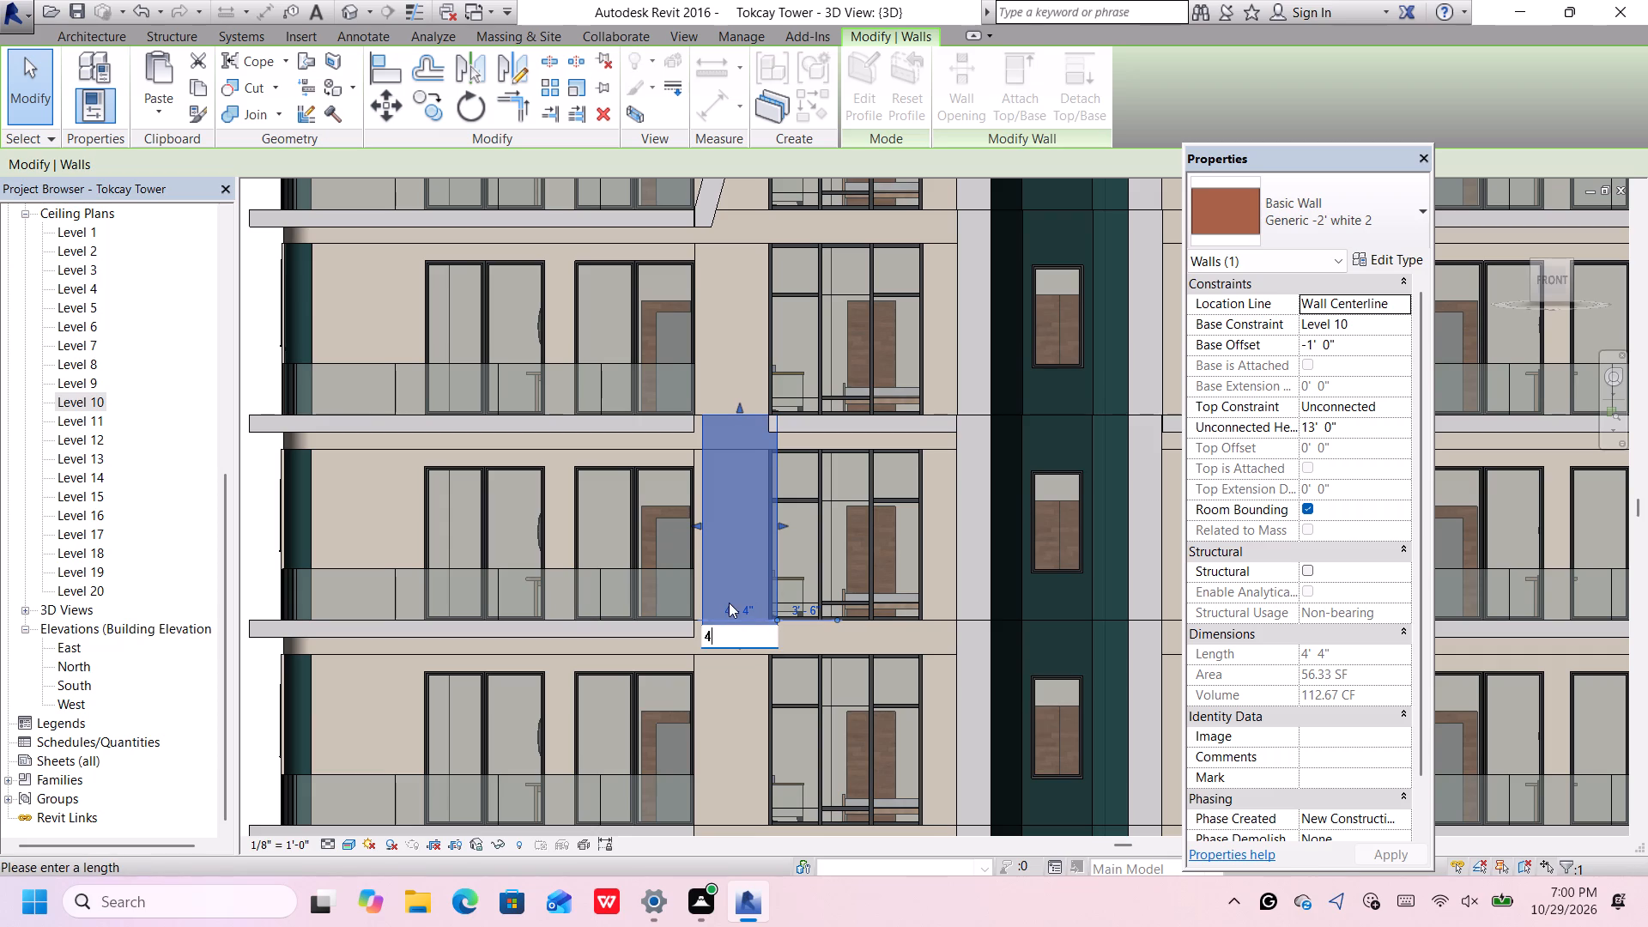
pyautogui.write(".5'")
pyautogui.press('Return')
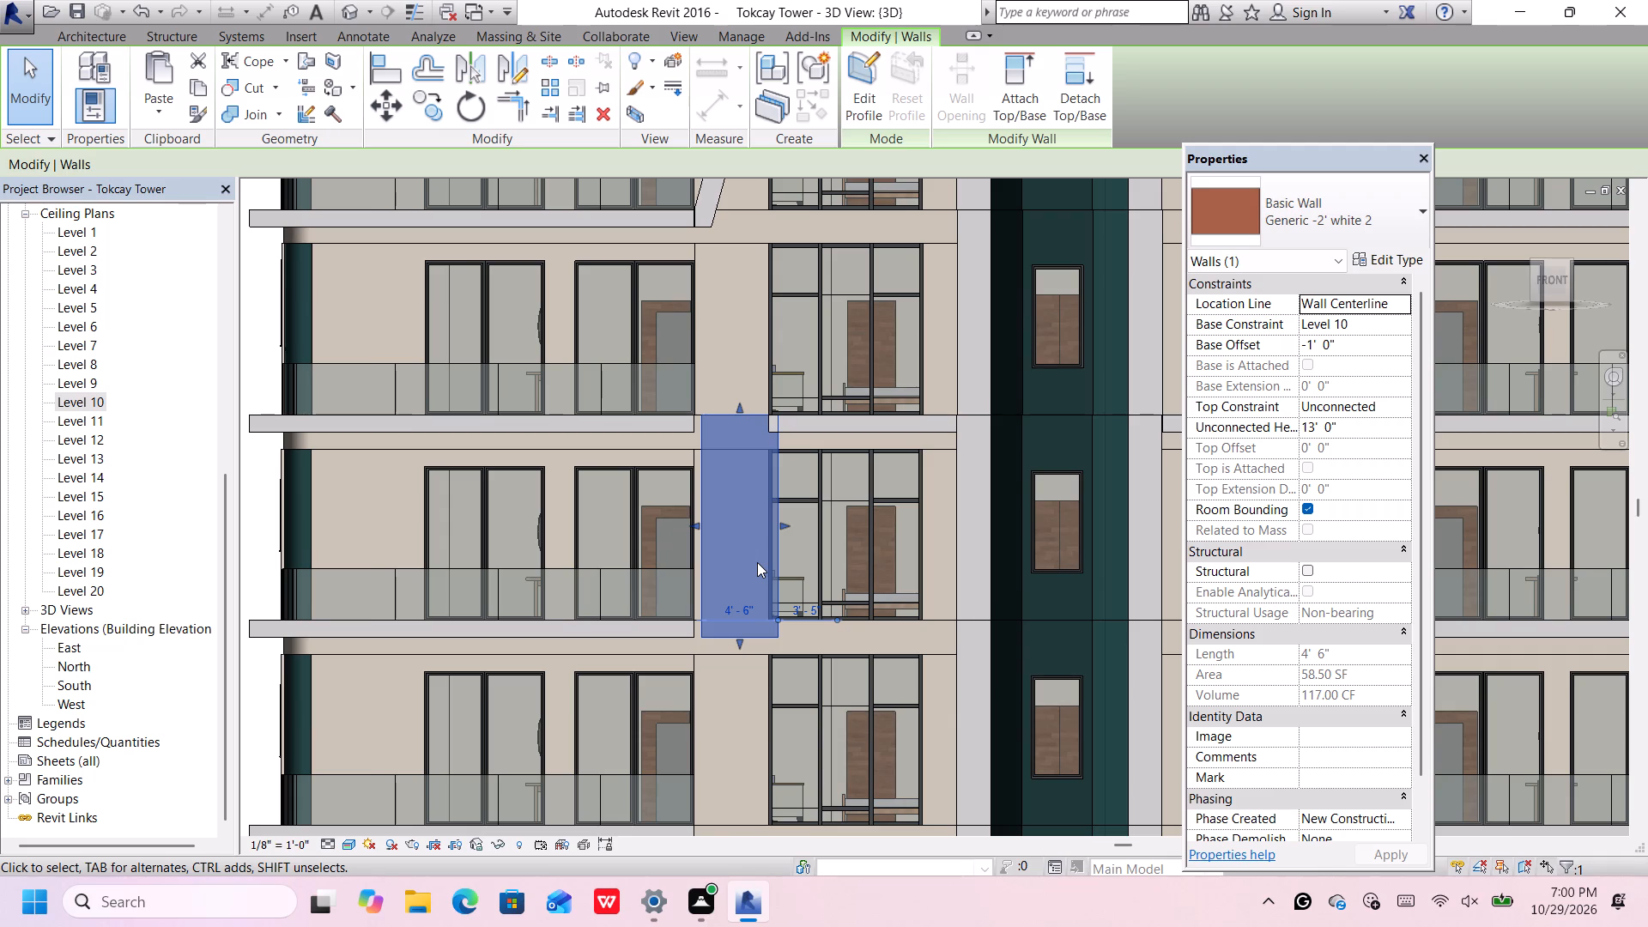
# Nudge the western wall two increments west, away from the core, and set its length to 4'-4".
pyautogui.press('Left')
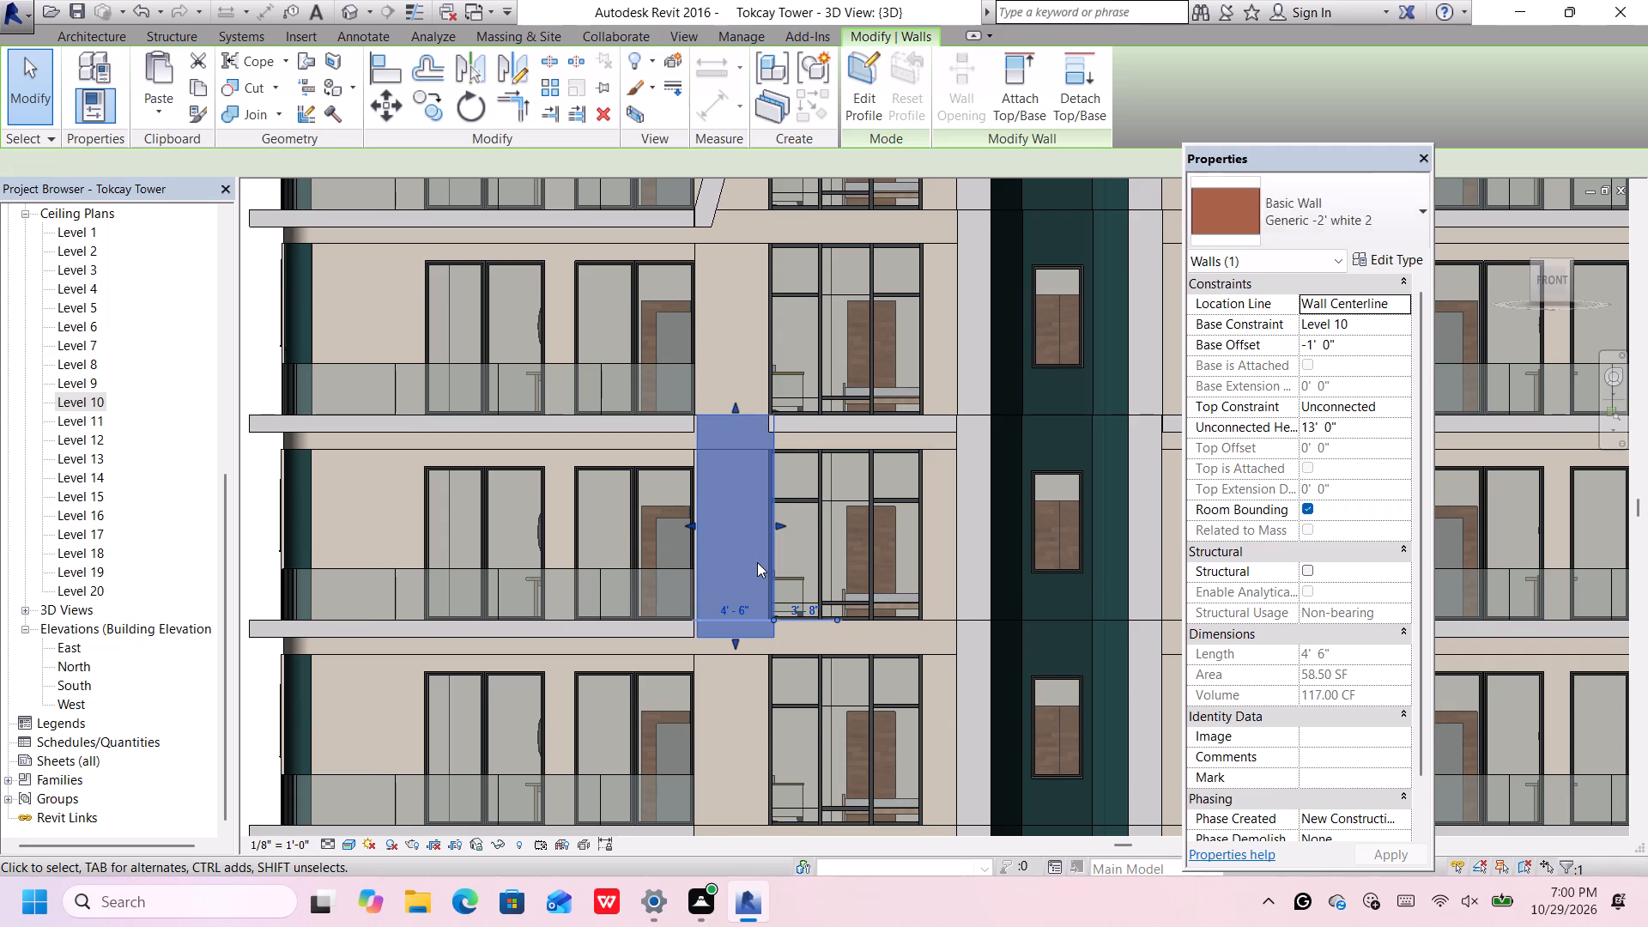
pyautogui.press('Left')
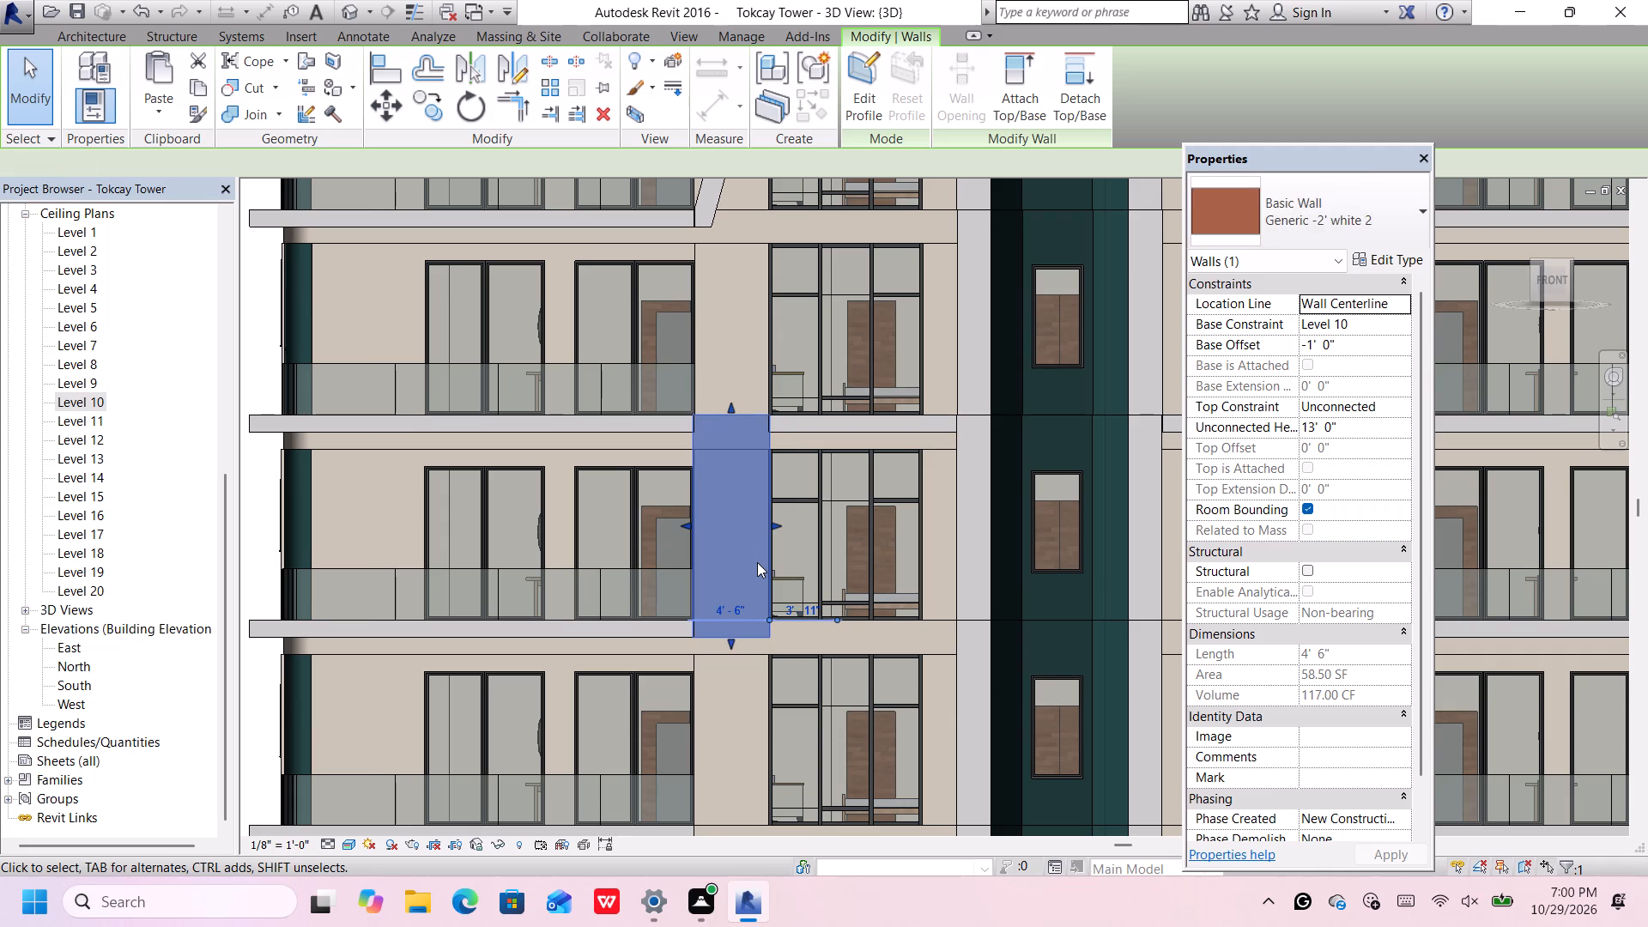
pyautogui.scroll(3, 754, 578)
pyautogui.scroll(5, 698, 342)
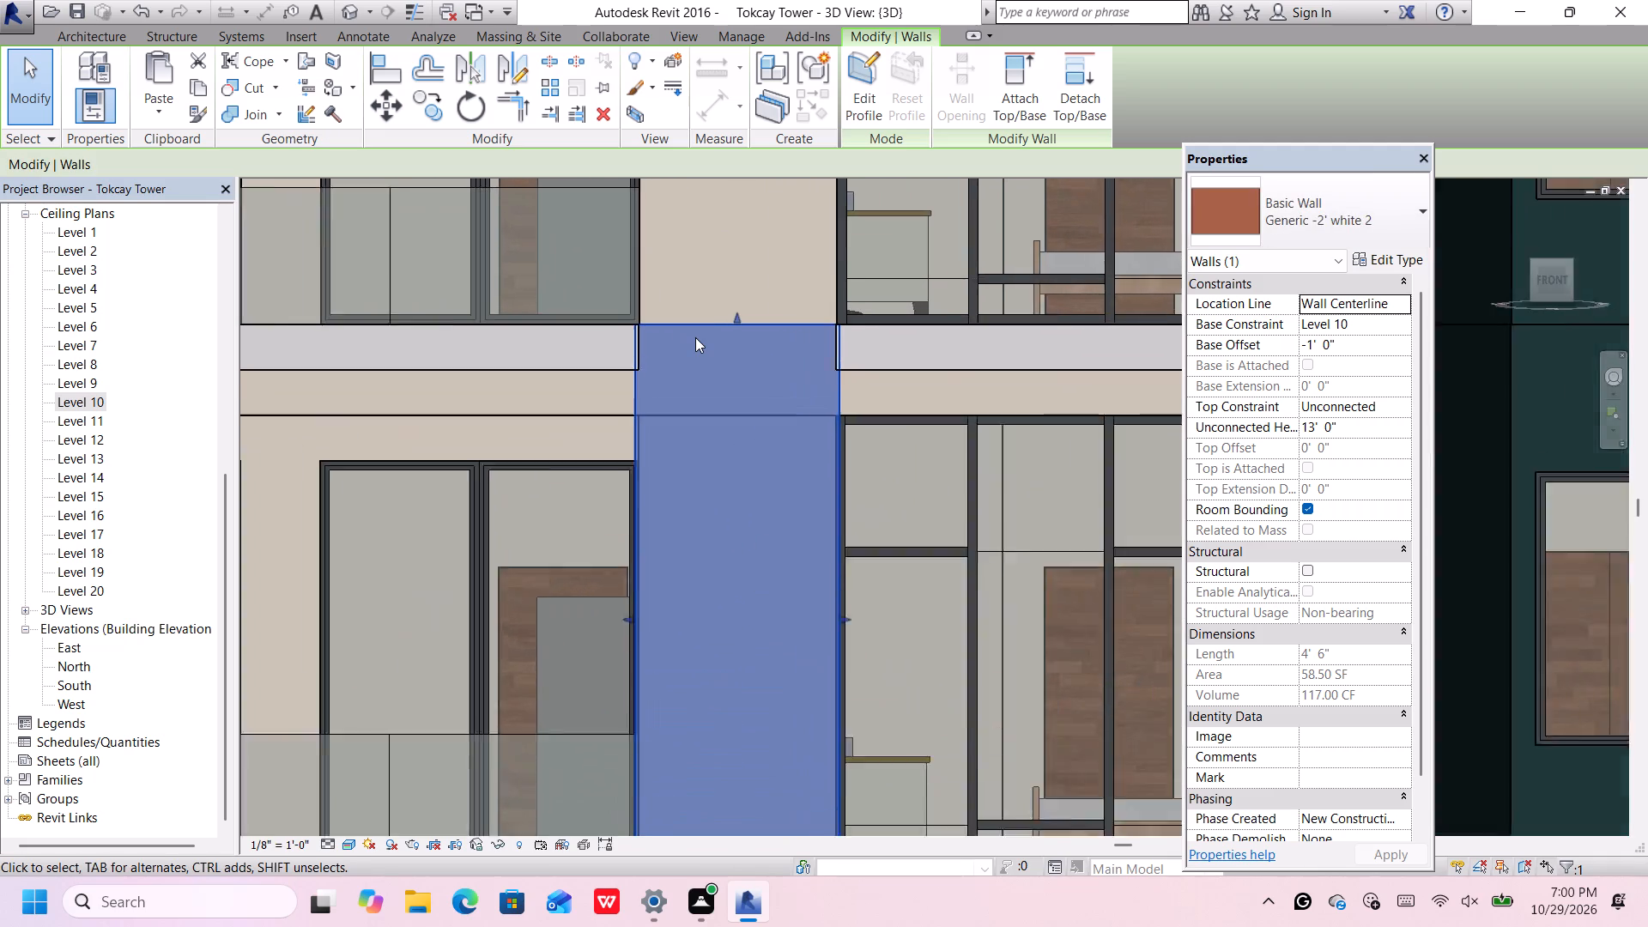
pyautogui.scroll(-4, 694, 339)
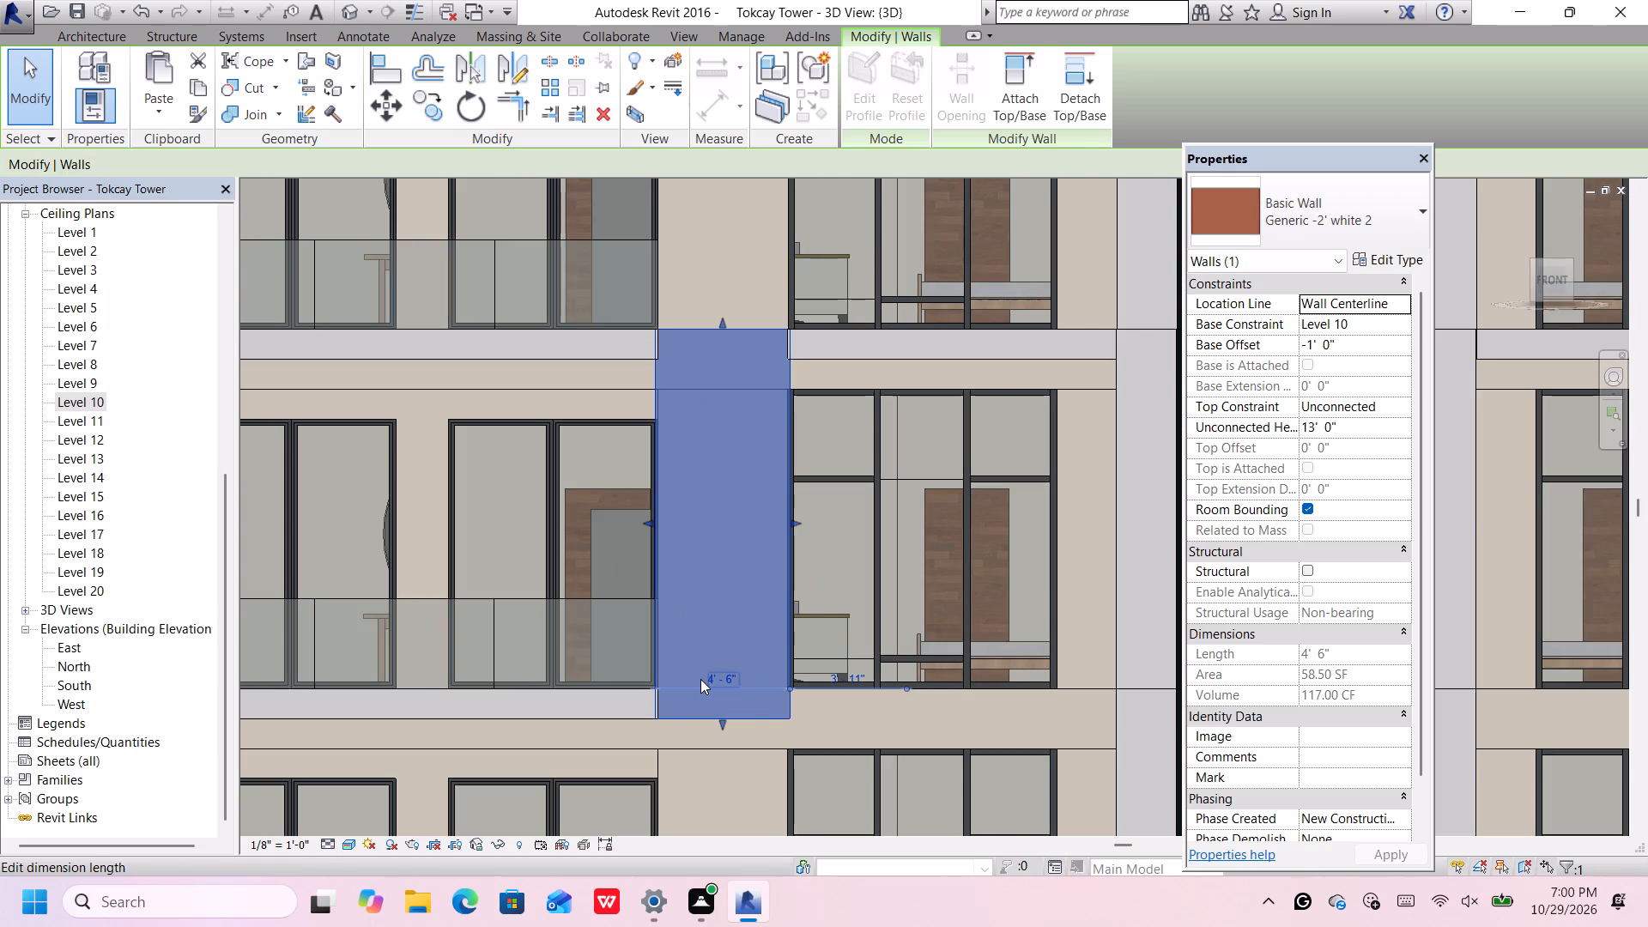
pyautogui.click(702, 679)
pyautogui.press('4')
pyautogui.write("'3")
pyautogui.press('BackSpace')
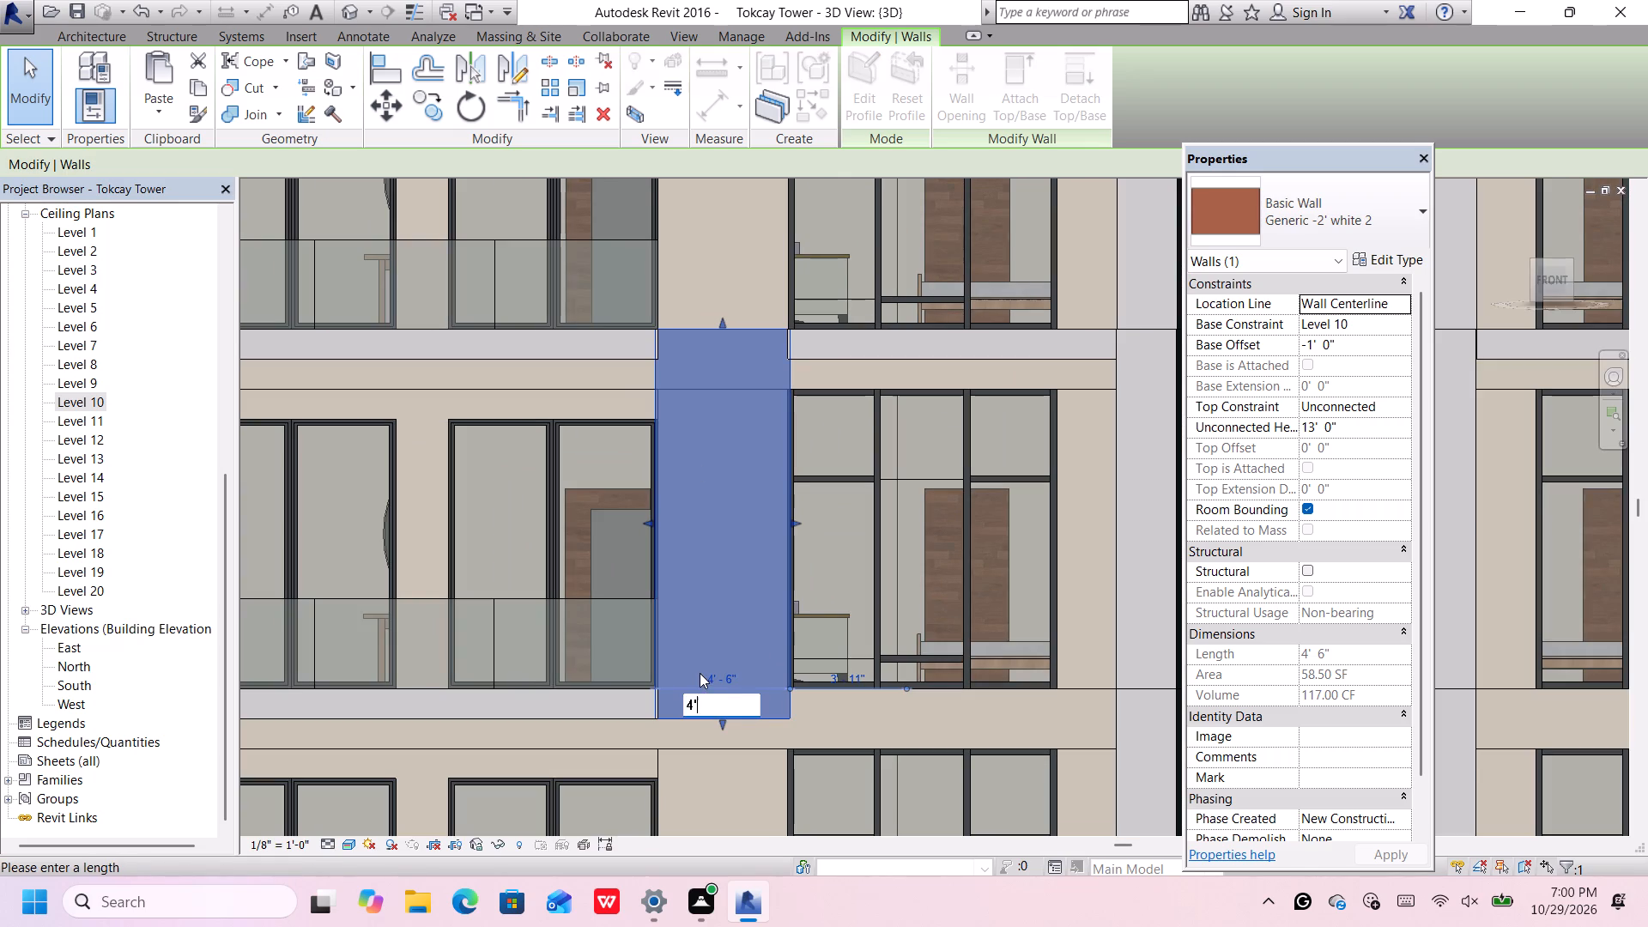
pyautogui.write('4"')
pyautogui.press('Return')
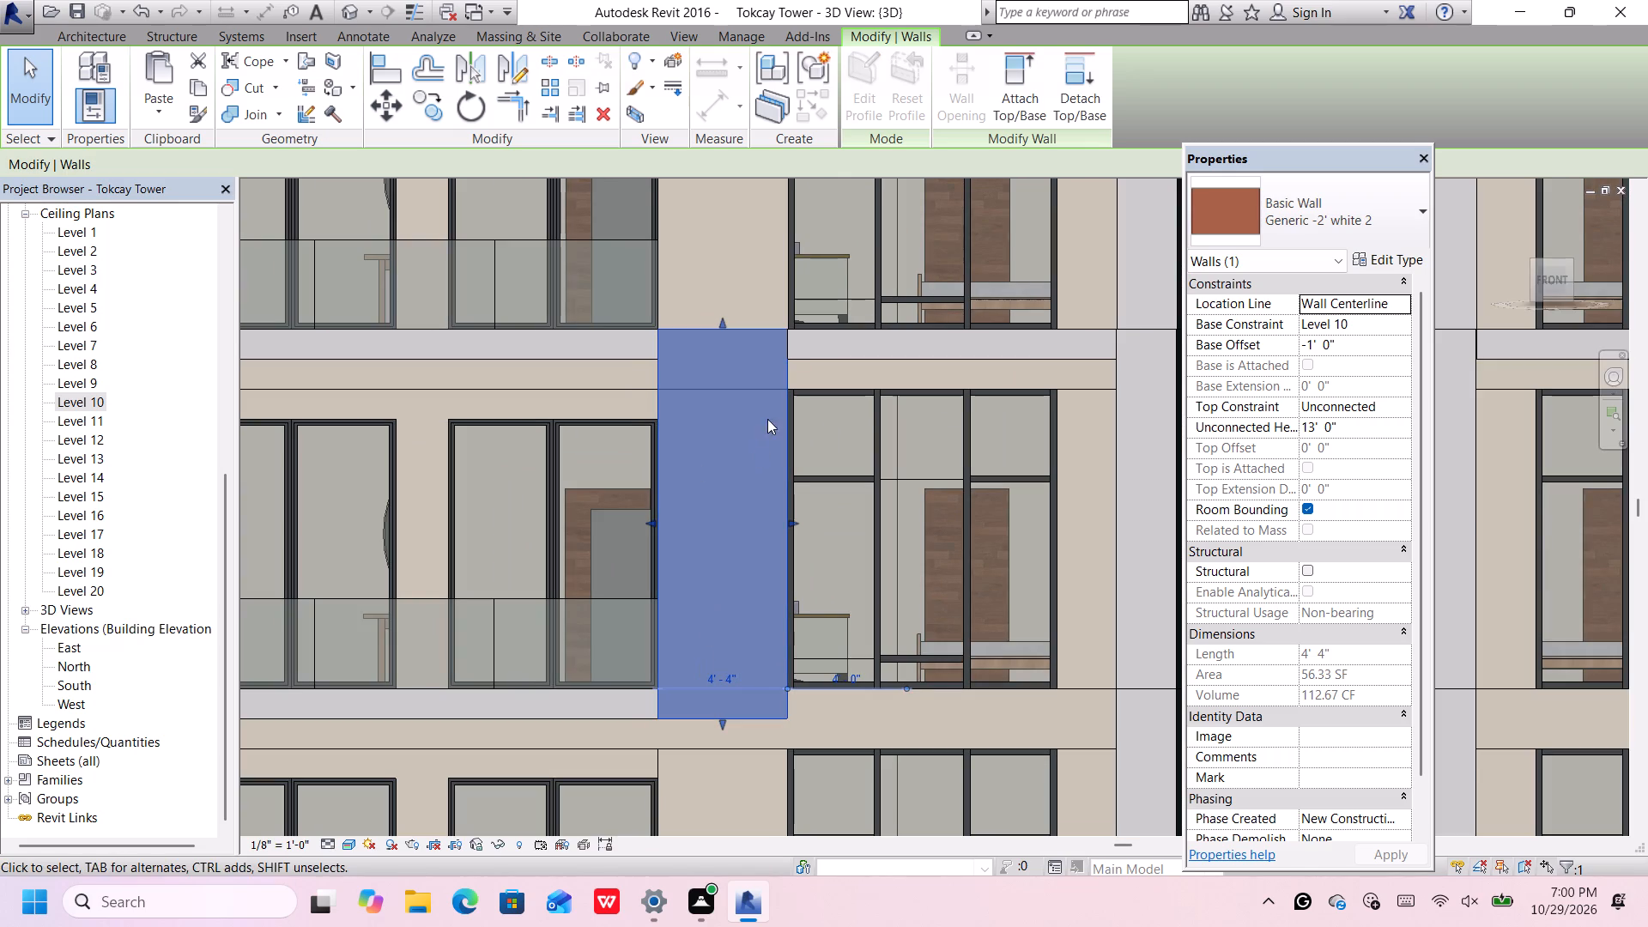
# Set the length of the matching Level 10 white wall east of the core to 4'-4".
pyautogui.scroll(-11, 772, 368)
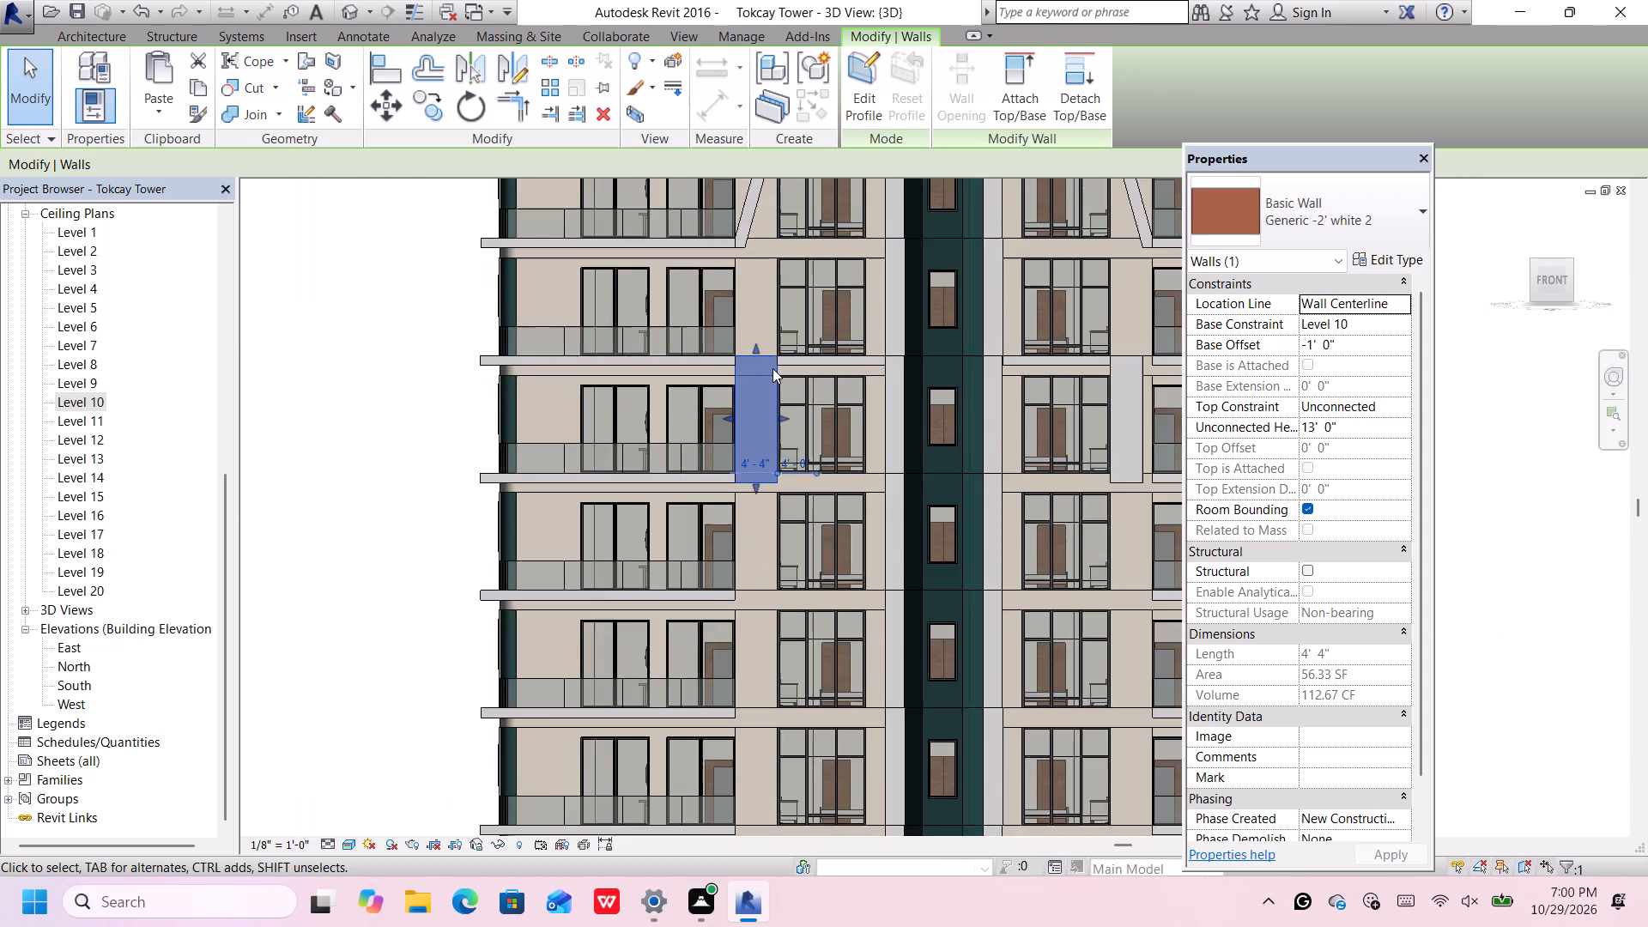
pyautogui.scroll(2, 1040, 416)
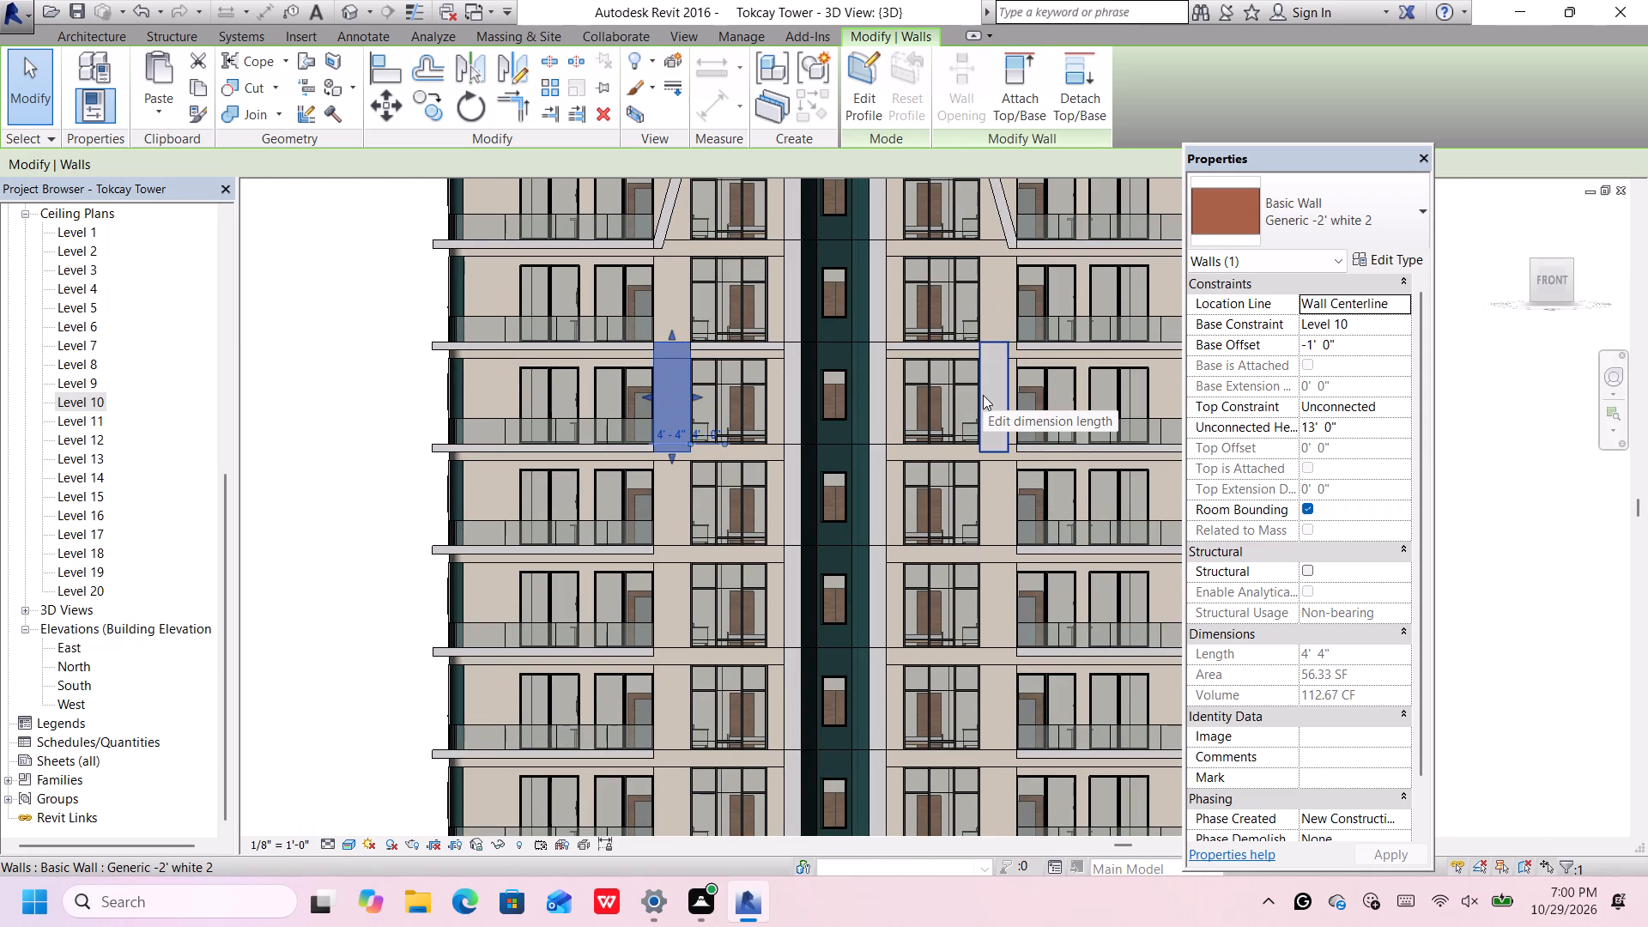
pyautogui.click(983, 395)
pyautogui.scroll(10, 1009, 409)
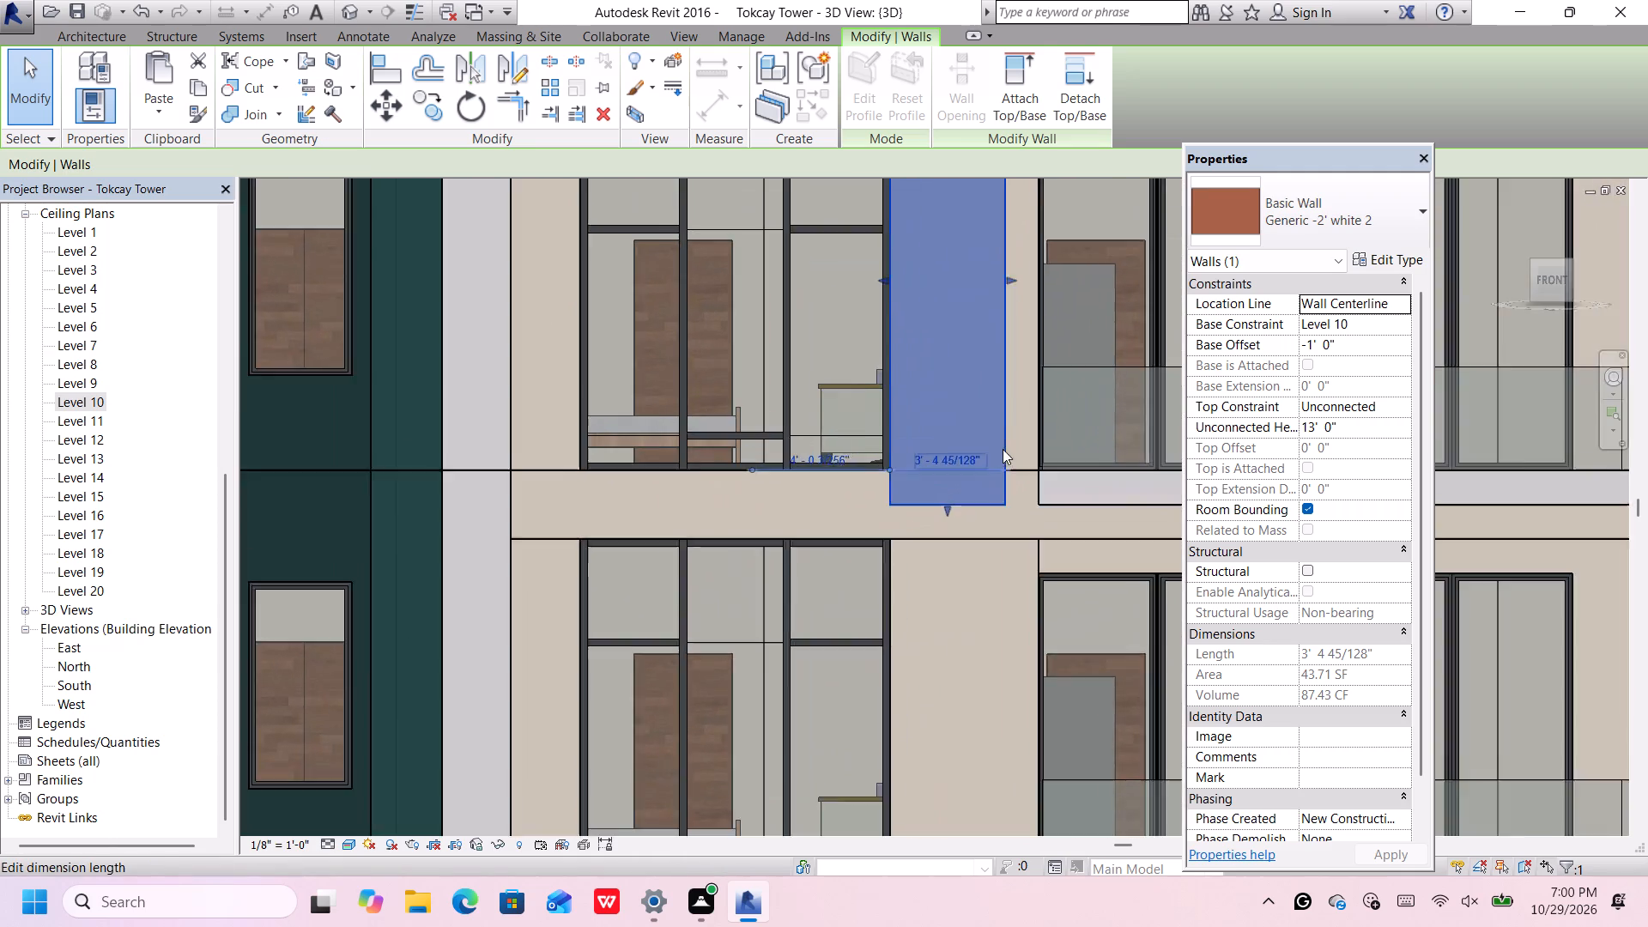
pyautogui.scroll(2, 1003, 449)
pyautogui.click(964, 463)
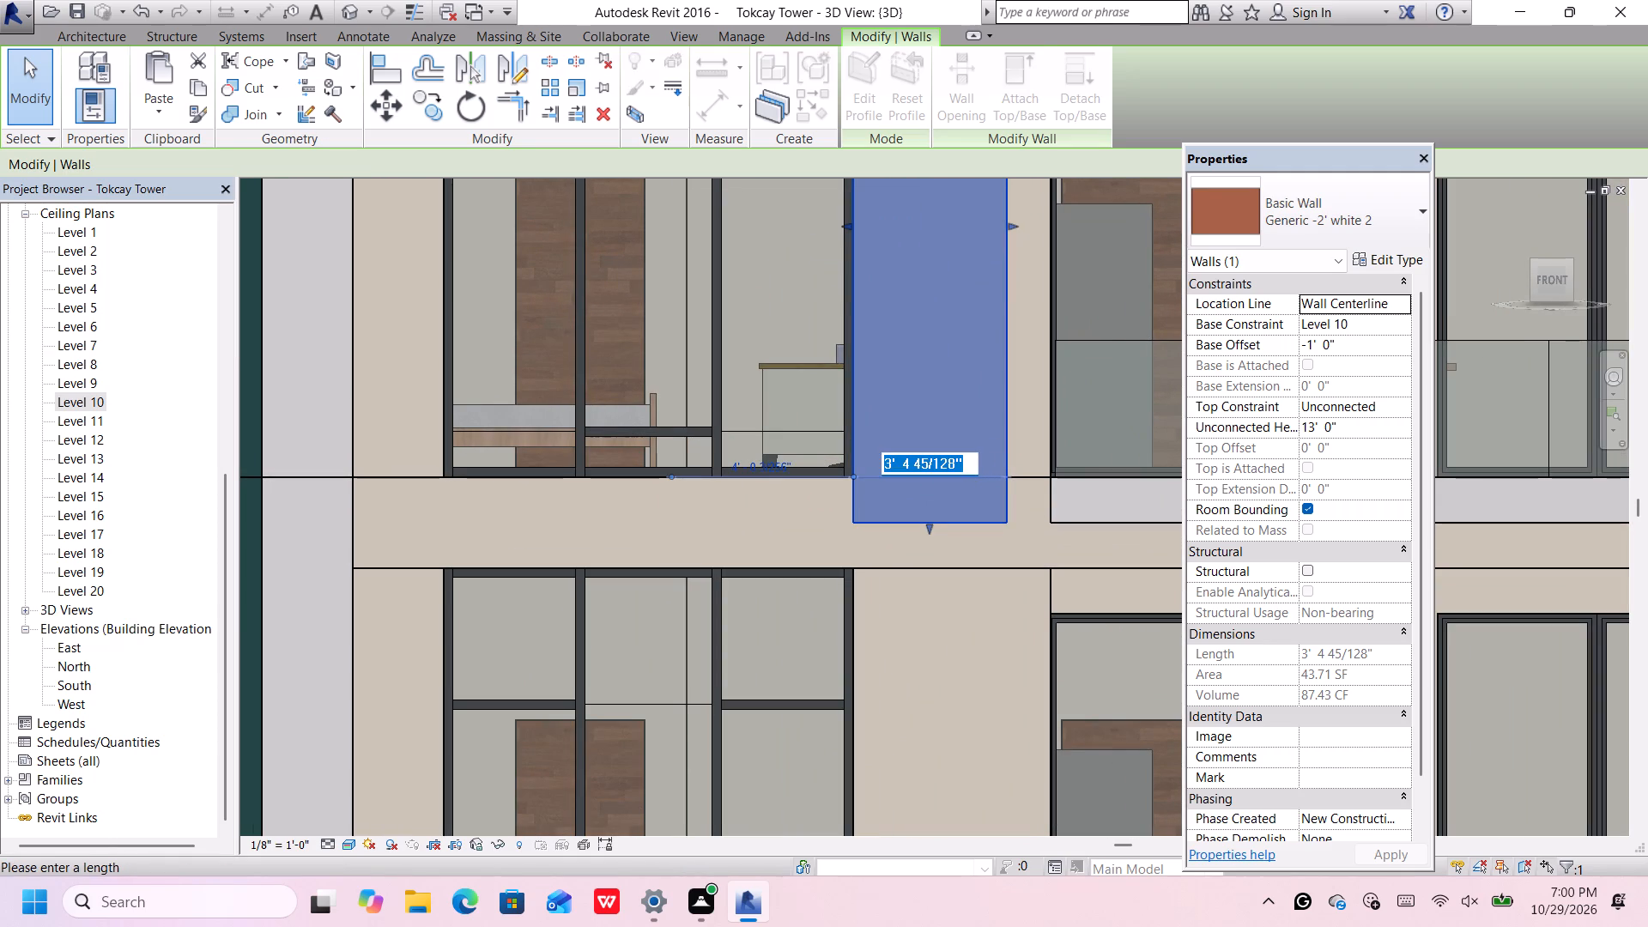
pyautogui.press('4')
pyautogui.write('\'4"')
pyautogui.press('Return')
pyautogui.scroll(-3, 965, 463)
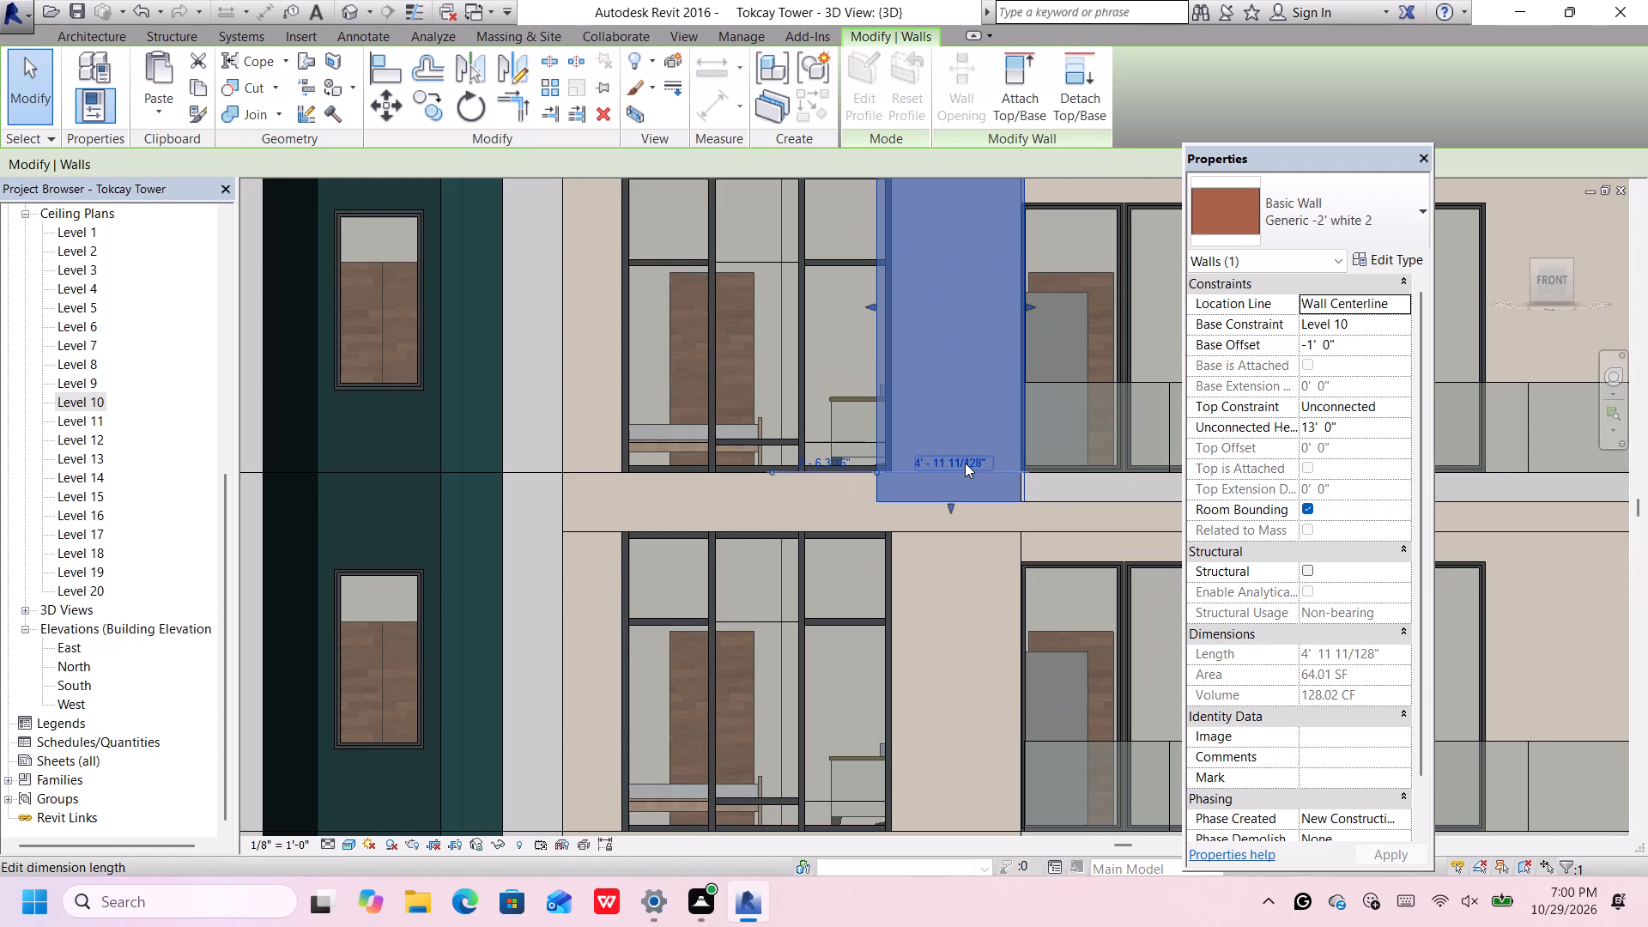
pyautogui.scroll(2, 975, 462)
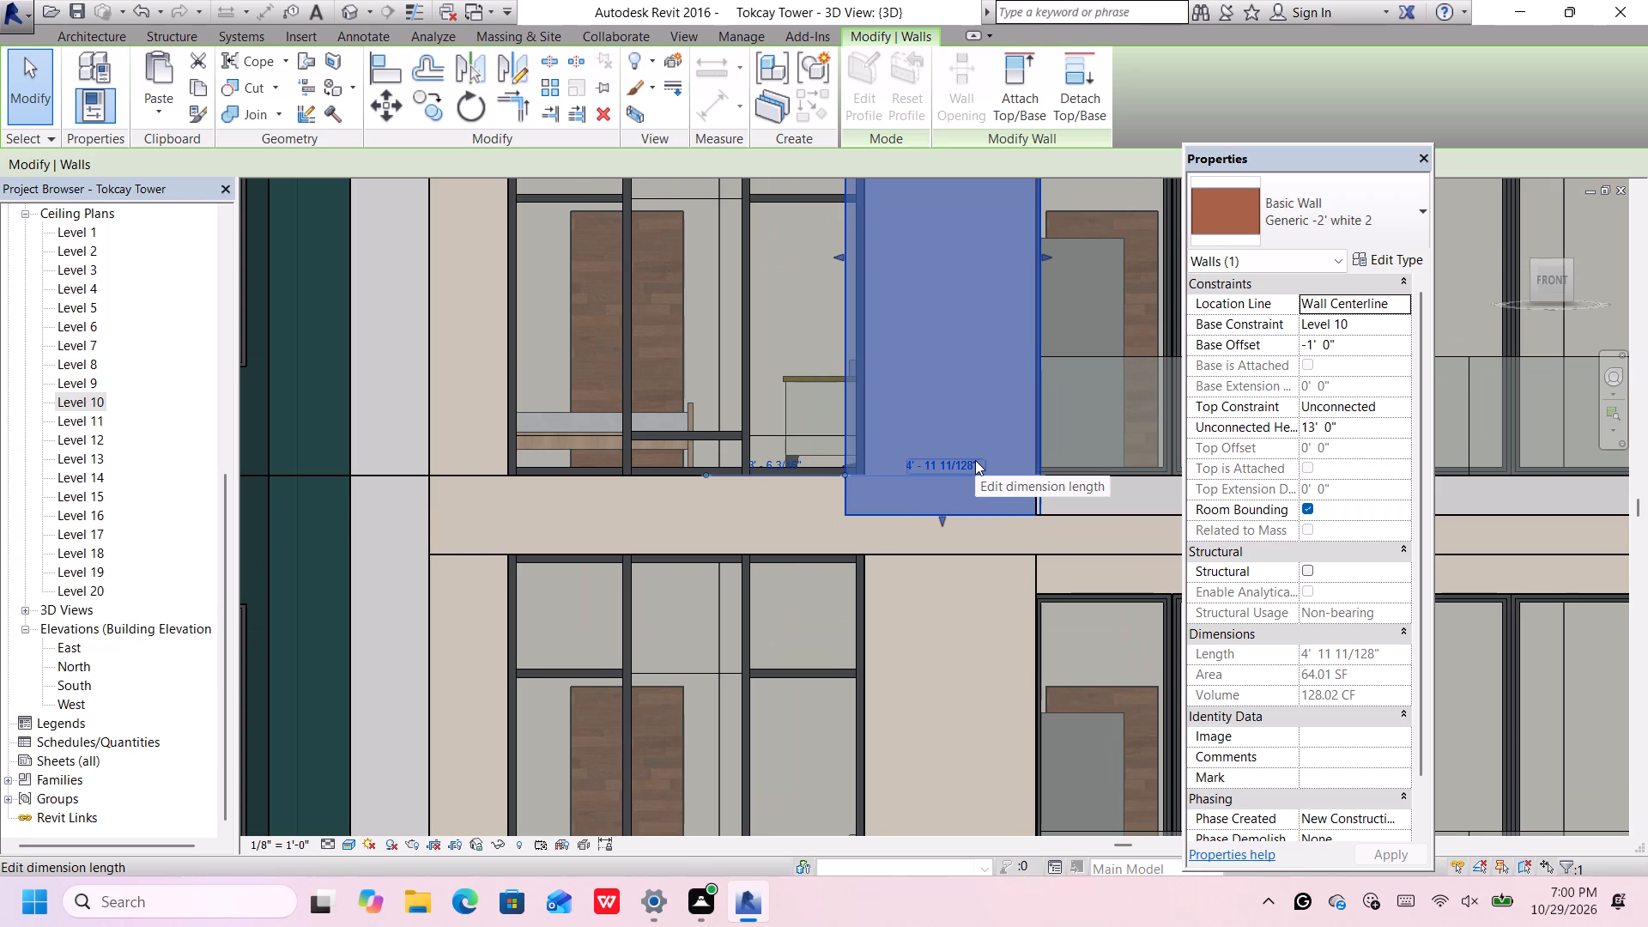
pyautogui.scroll(-5, 975, 460)
pyautogui.scroll(2, 975, 461)
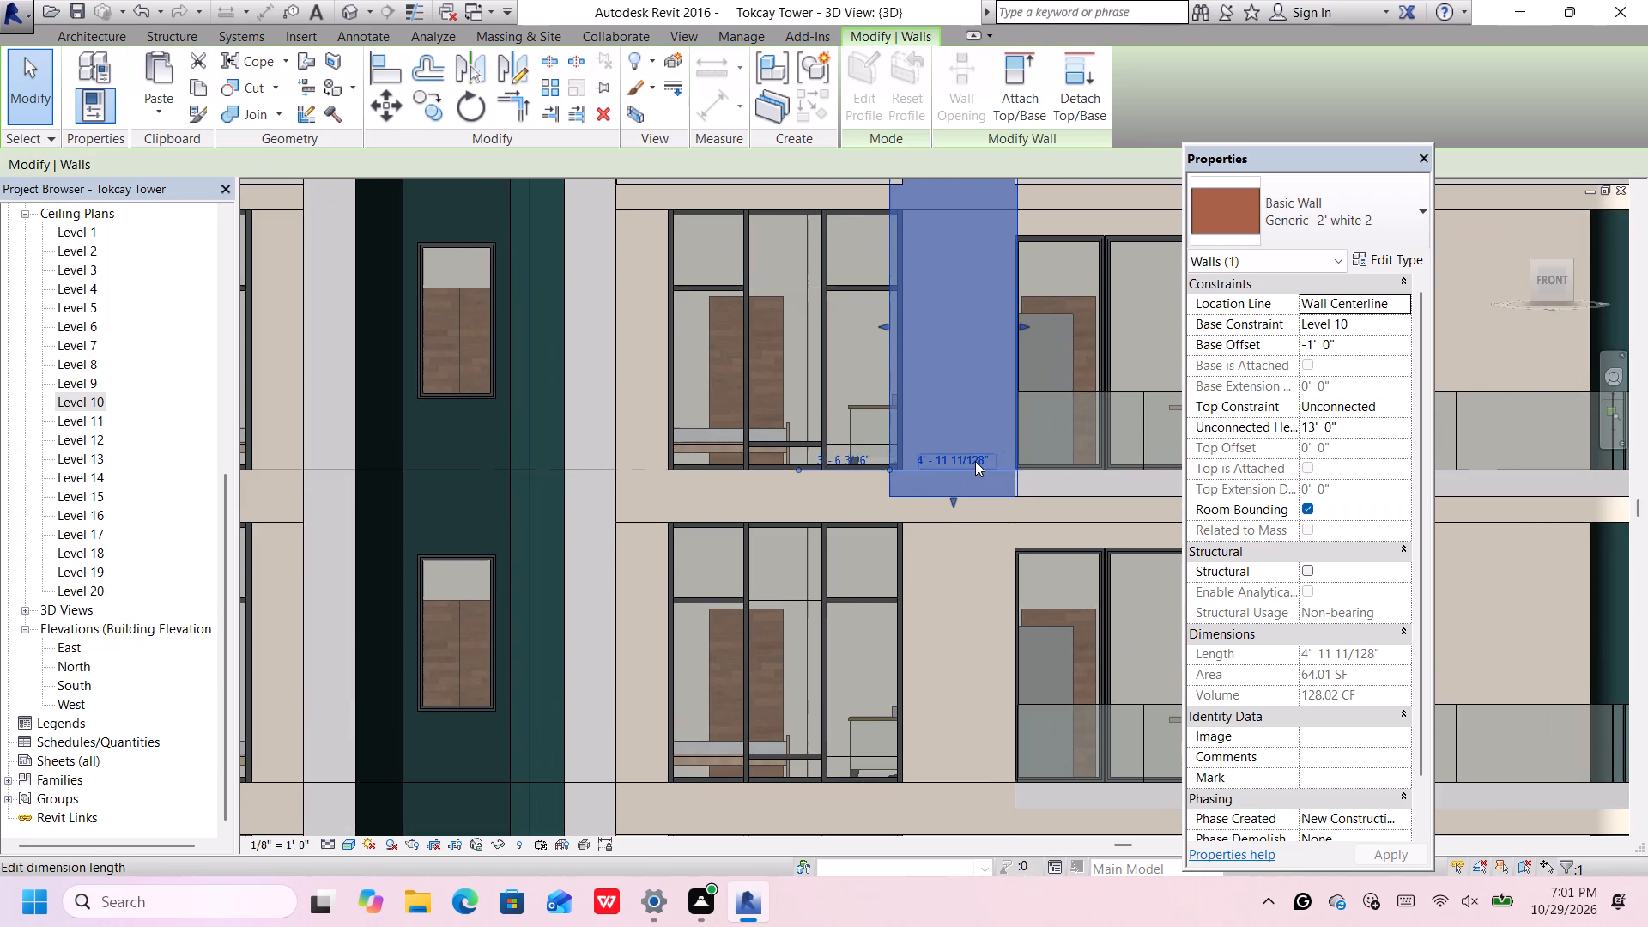
pyautogui.click(975, 461)
pyautogui.write("4'4")
pyautogui.hotkey('shift', '"')
pyautogui.press('Return')
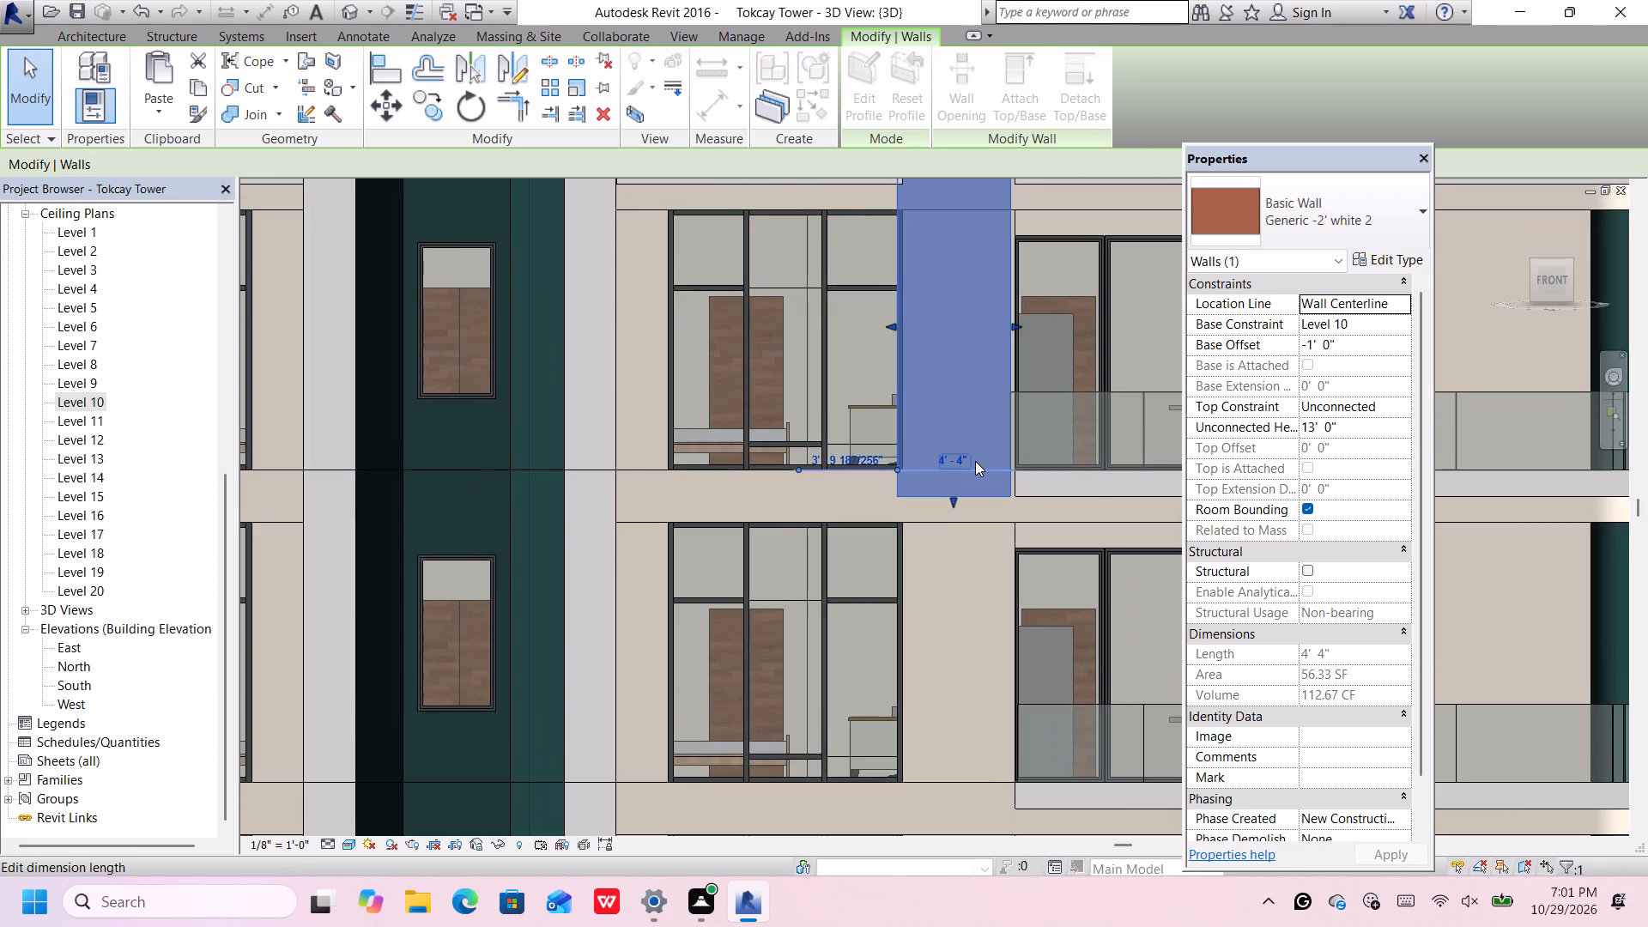
# Nudge the eastern wall two increments east, away from the core, to fit it between the adjoining white floor bands.
pyautogui.moveTo(975, 464); pyautogui.dragTo(971, 515, button='middle')
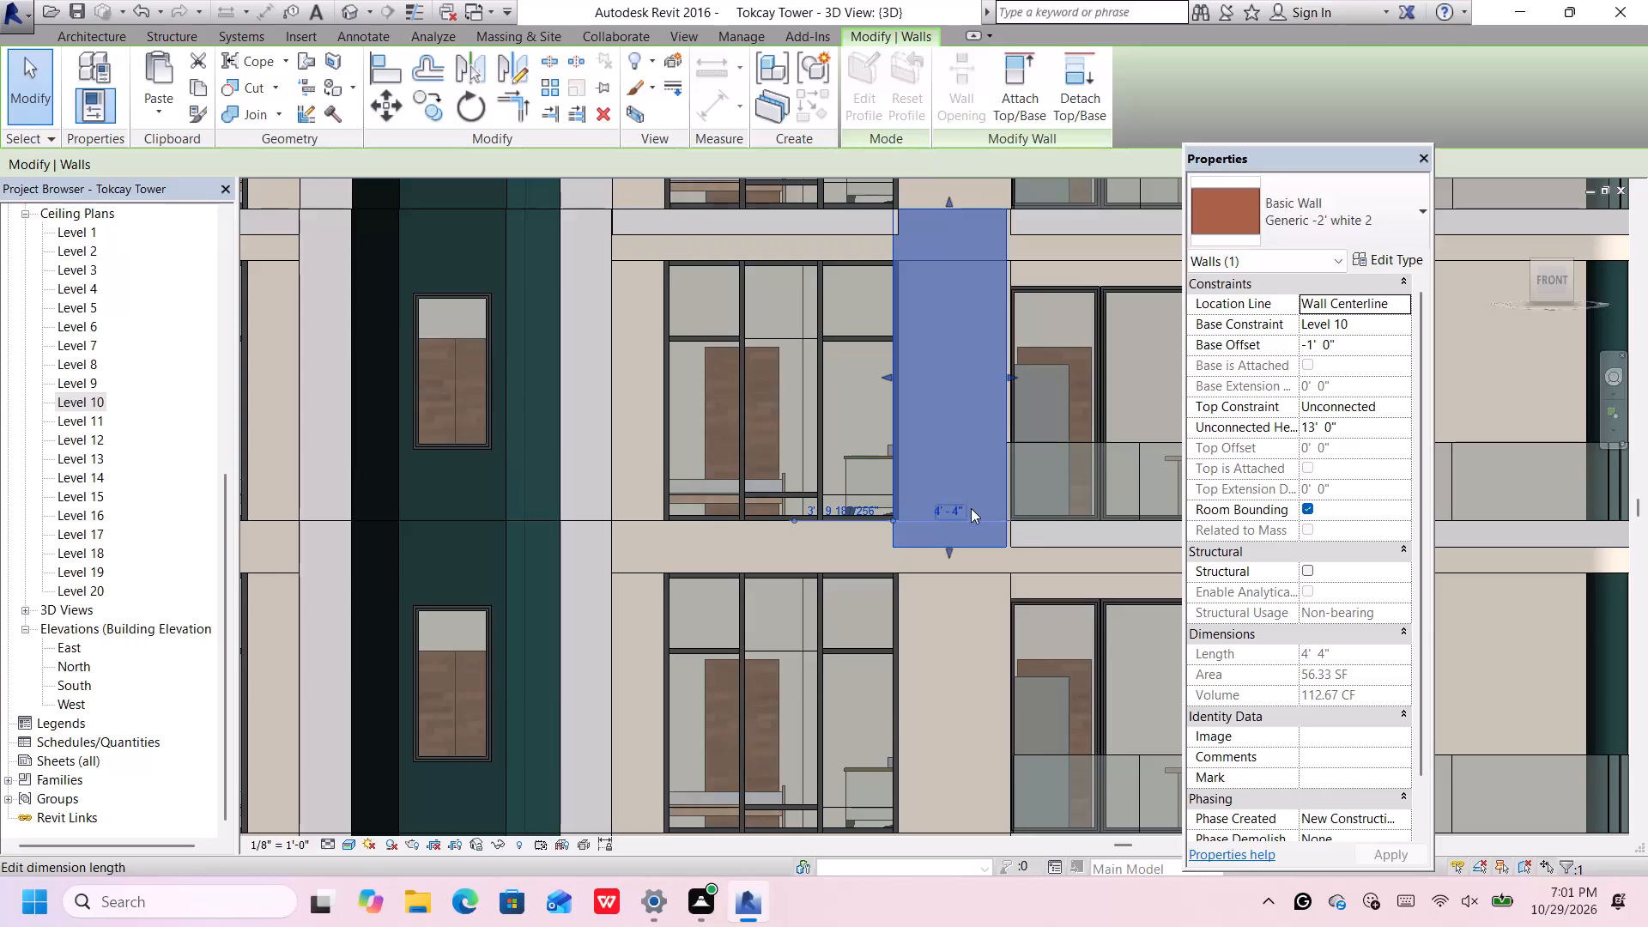
pyautogui.press('Right')
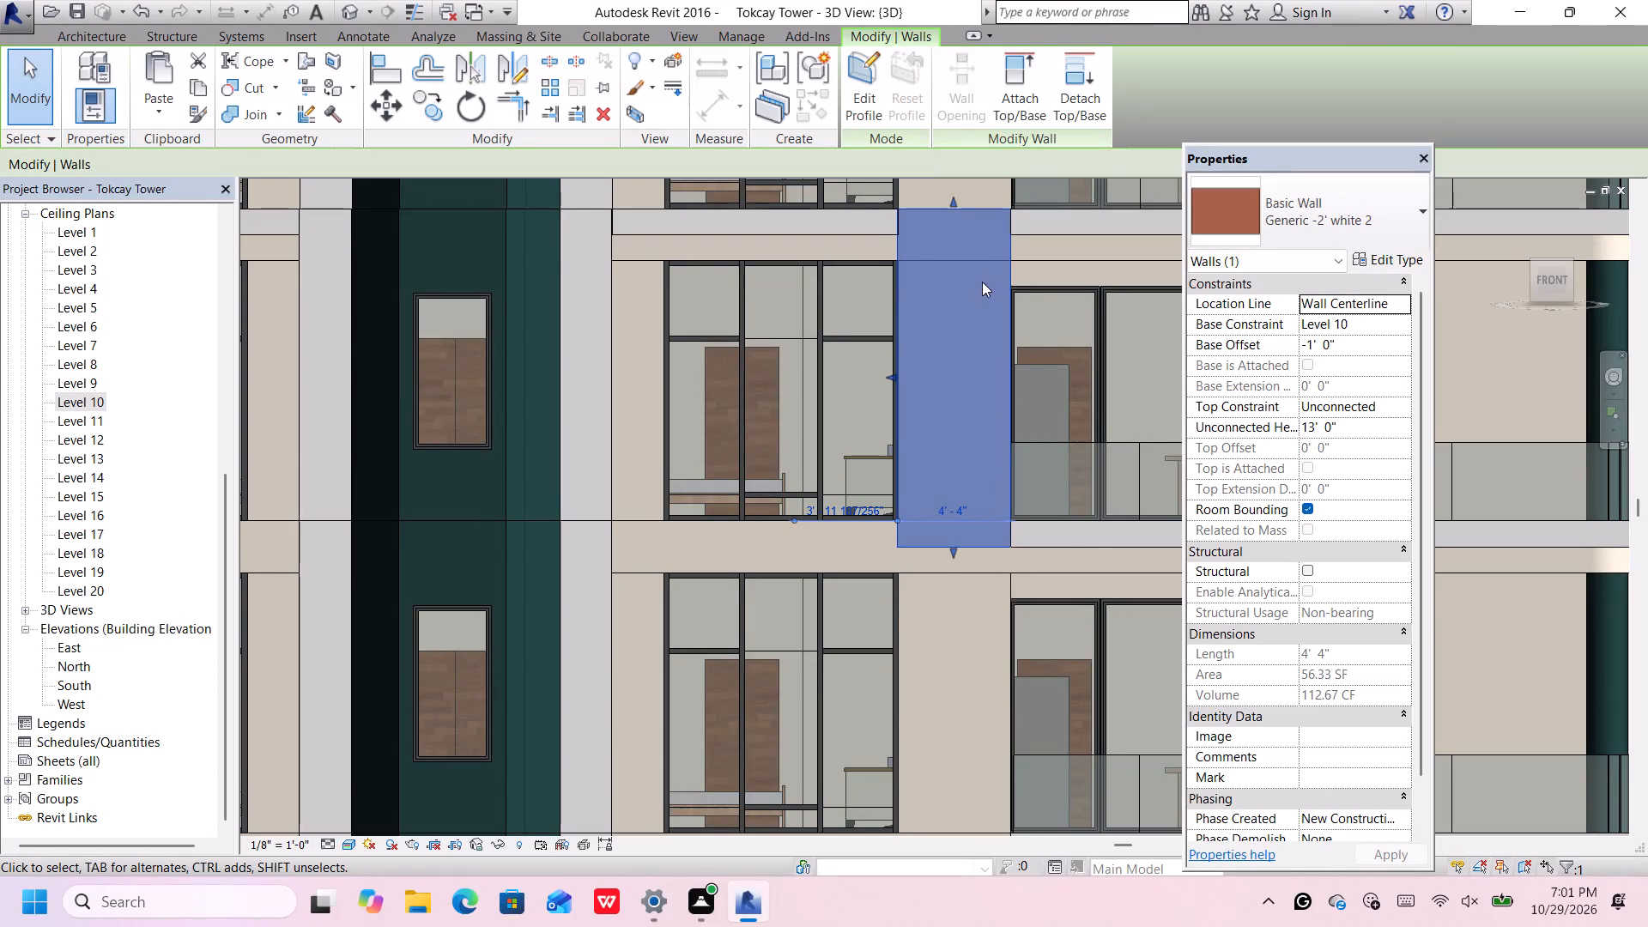
pyautogui.scroll(2, 922, 263)
pyautogui.scroll(-1, 916, 244)
pyautogui.scroll(1, 919, 247)
pyautogui.moveTo(919, 247); pyautogui.dragTo(921, 259, button='middle')
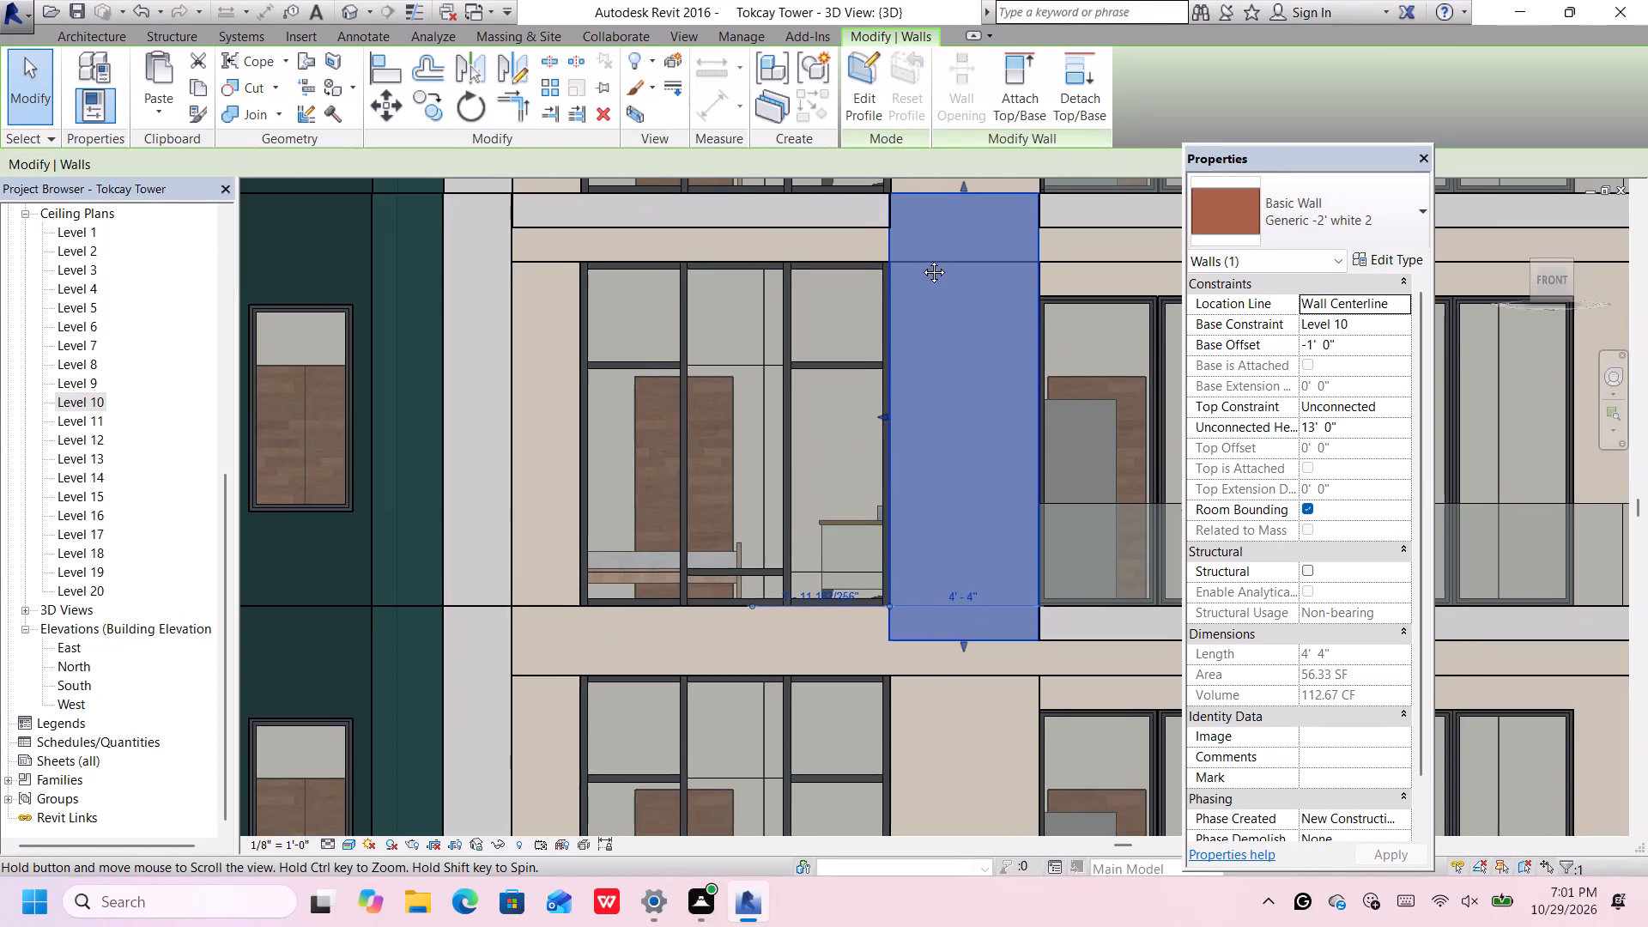
pyautogui.moveTo(921, 259); pyautogui.dragTo(914, 375, button='middle')
pyautogui.scroll(8, 909, 364)
pyautogui.scroll(-2, 883, 337)
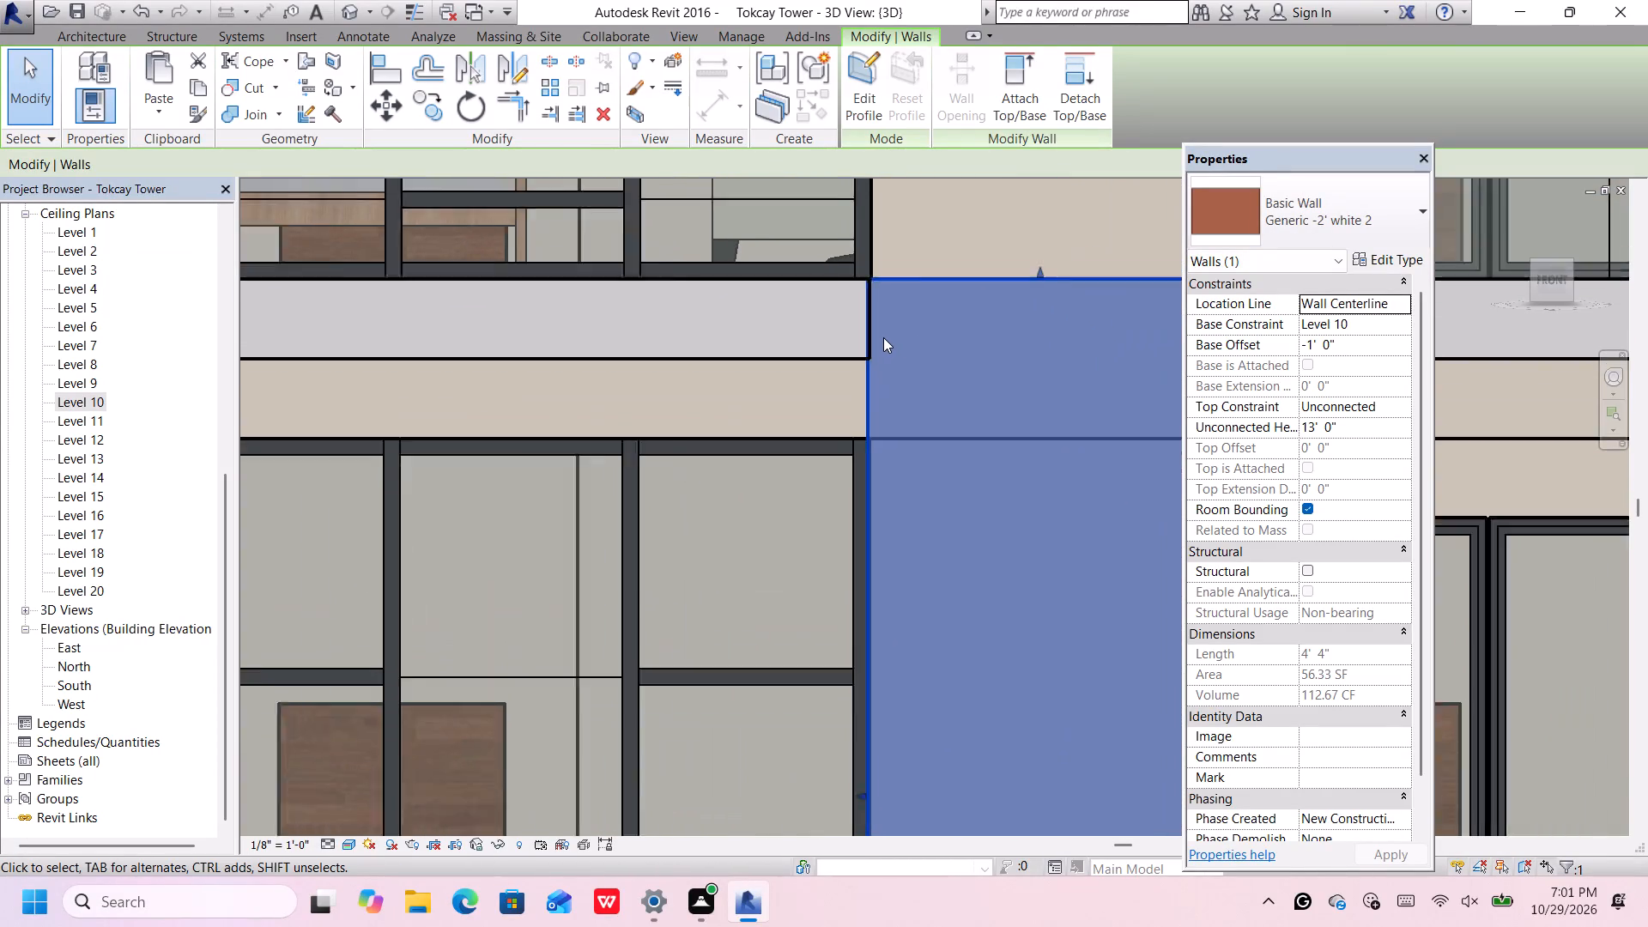
pyautogui.scroll(-3, 883, 337)
pyautogui.scroll(6, 1116, 306)
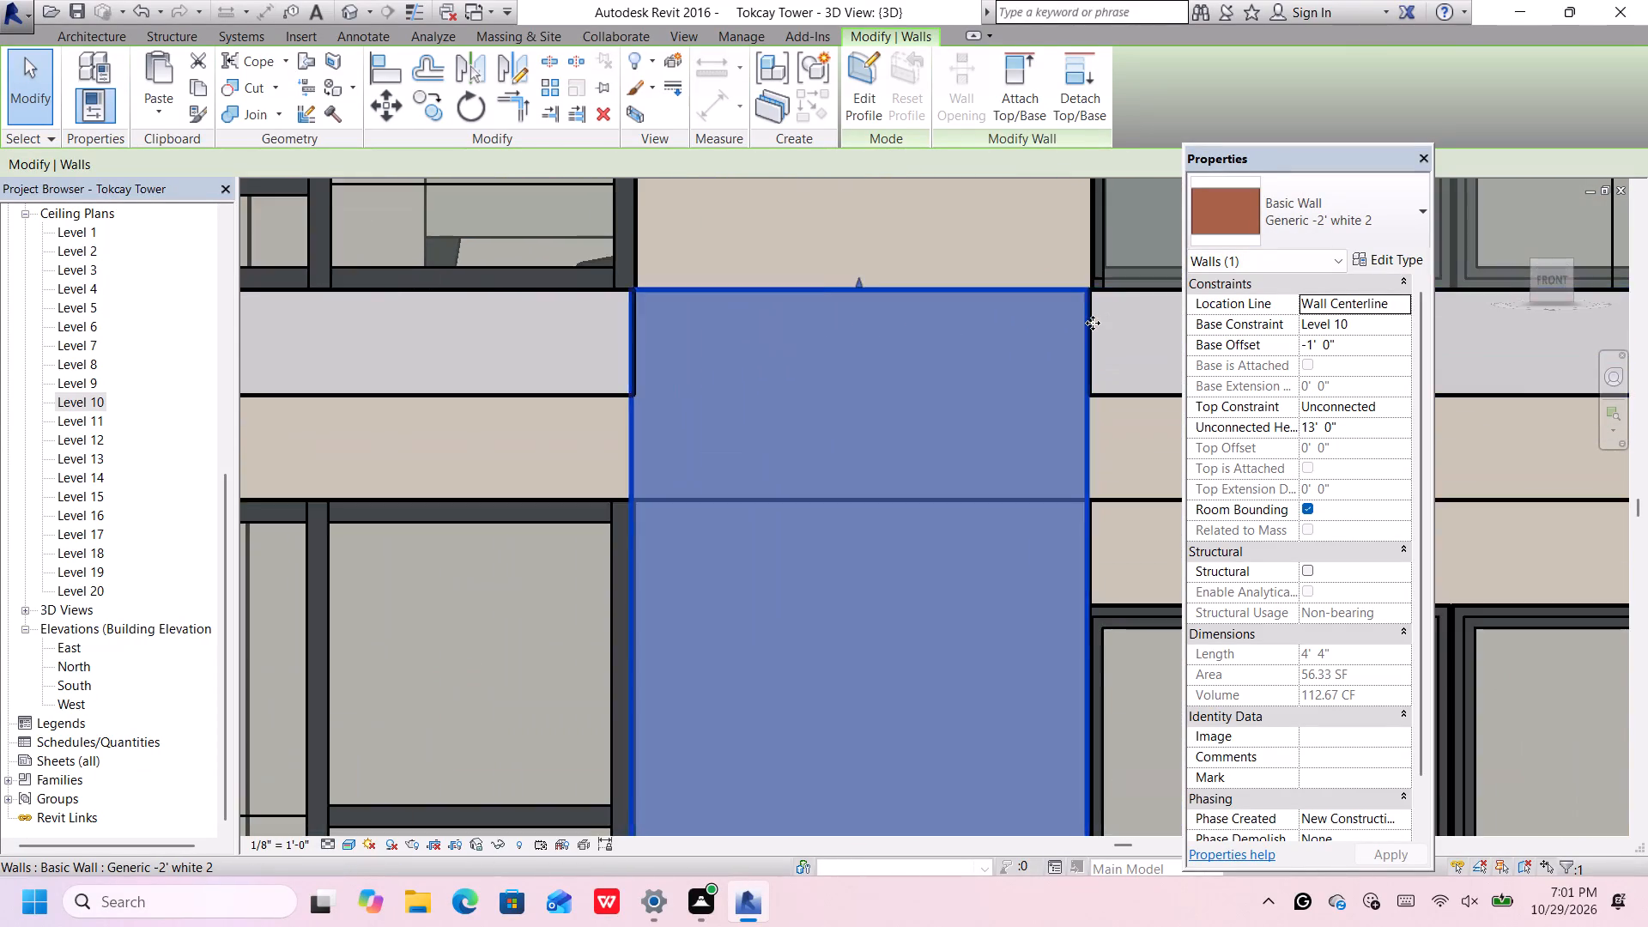
pyautogui.scroll(6, 1093, 323)
pyautogui.press('Right')
pyautogui.scroll(-6, 1094, 329)
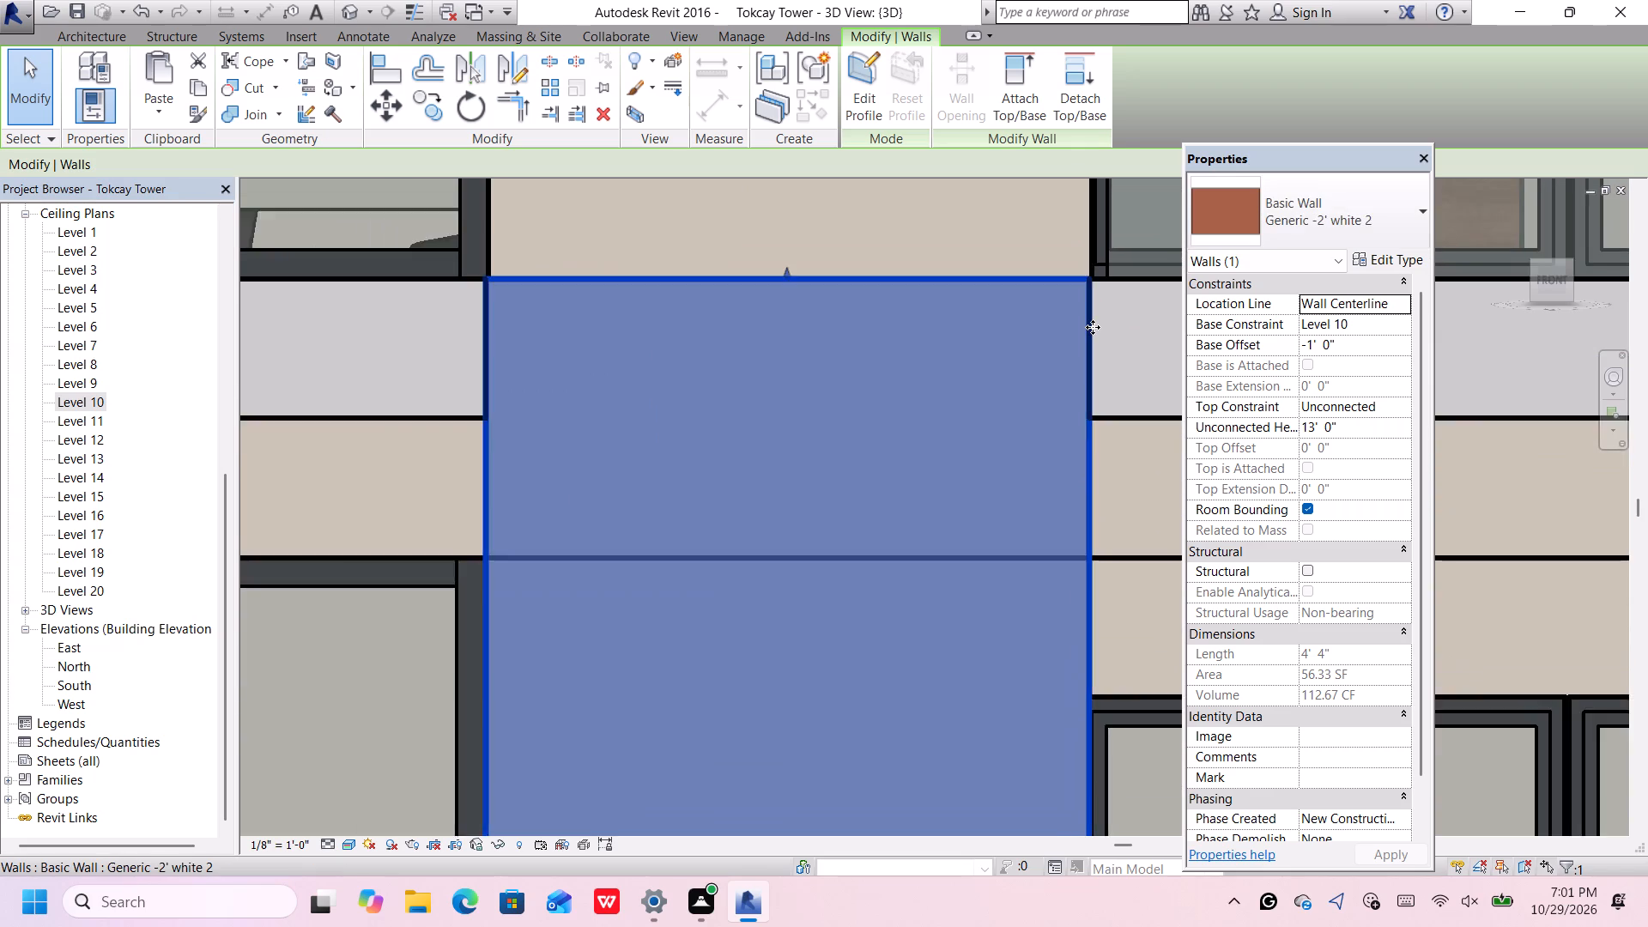
# Open the western Level 10 white wall's profile for editing and offset copies of all four edges 1' 0" inward.
pyautogui.scroll(-13, 1093, 327)
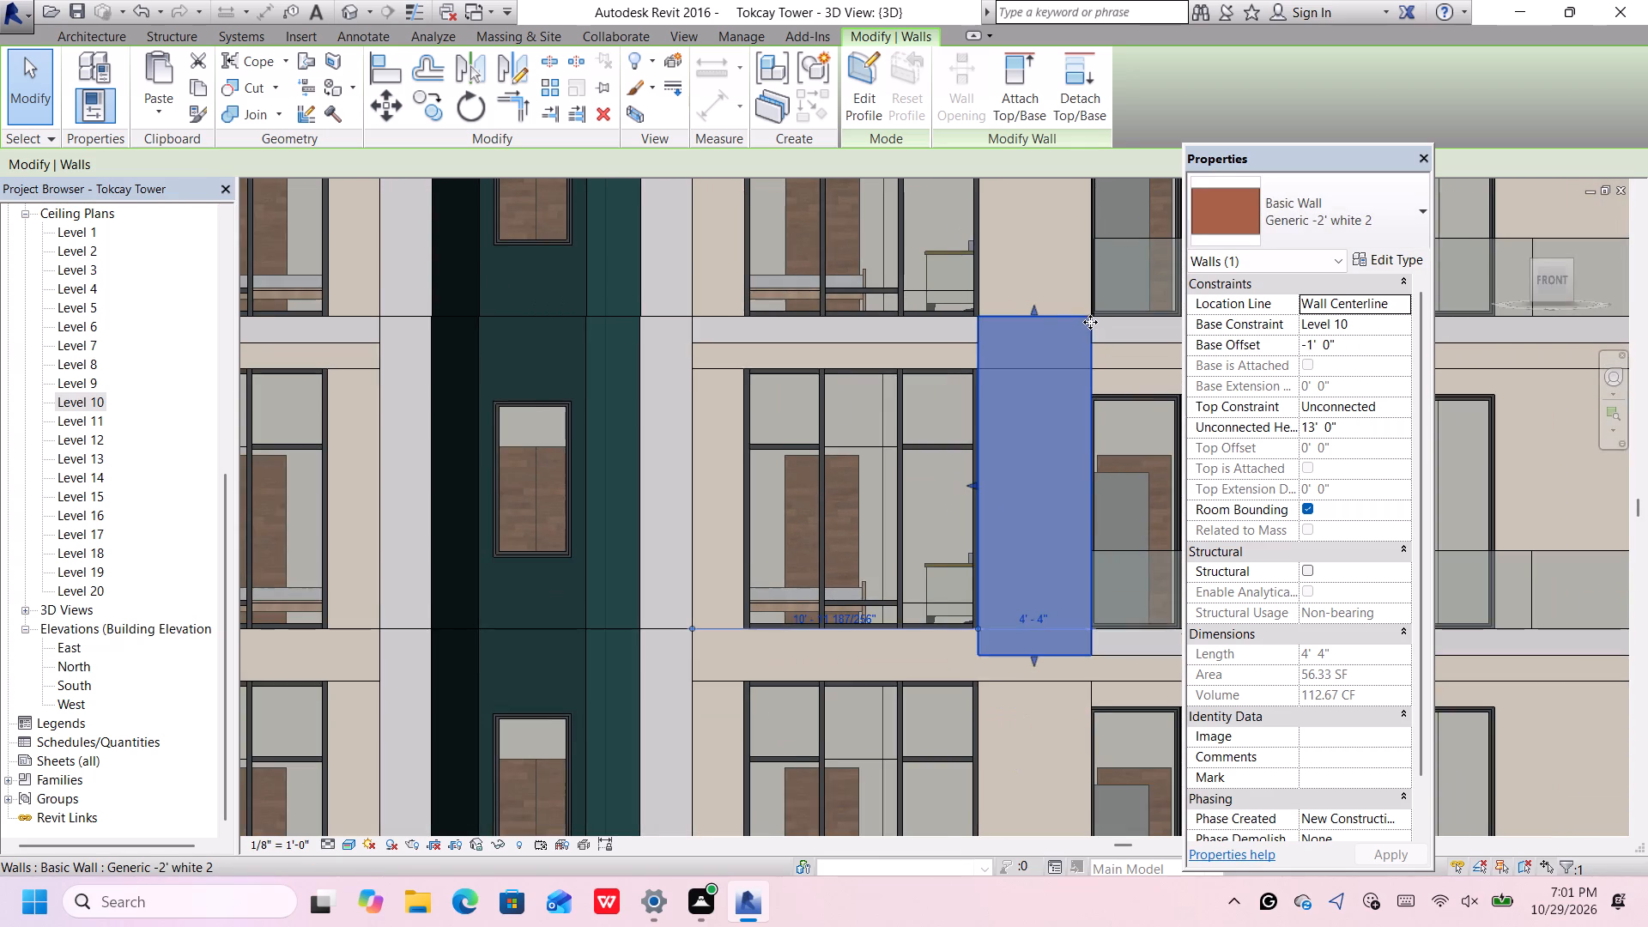
pyautogui.scroll(-6, 1090, 322)
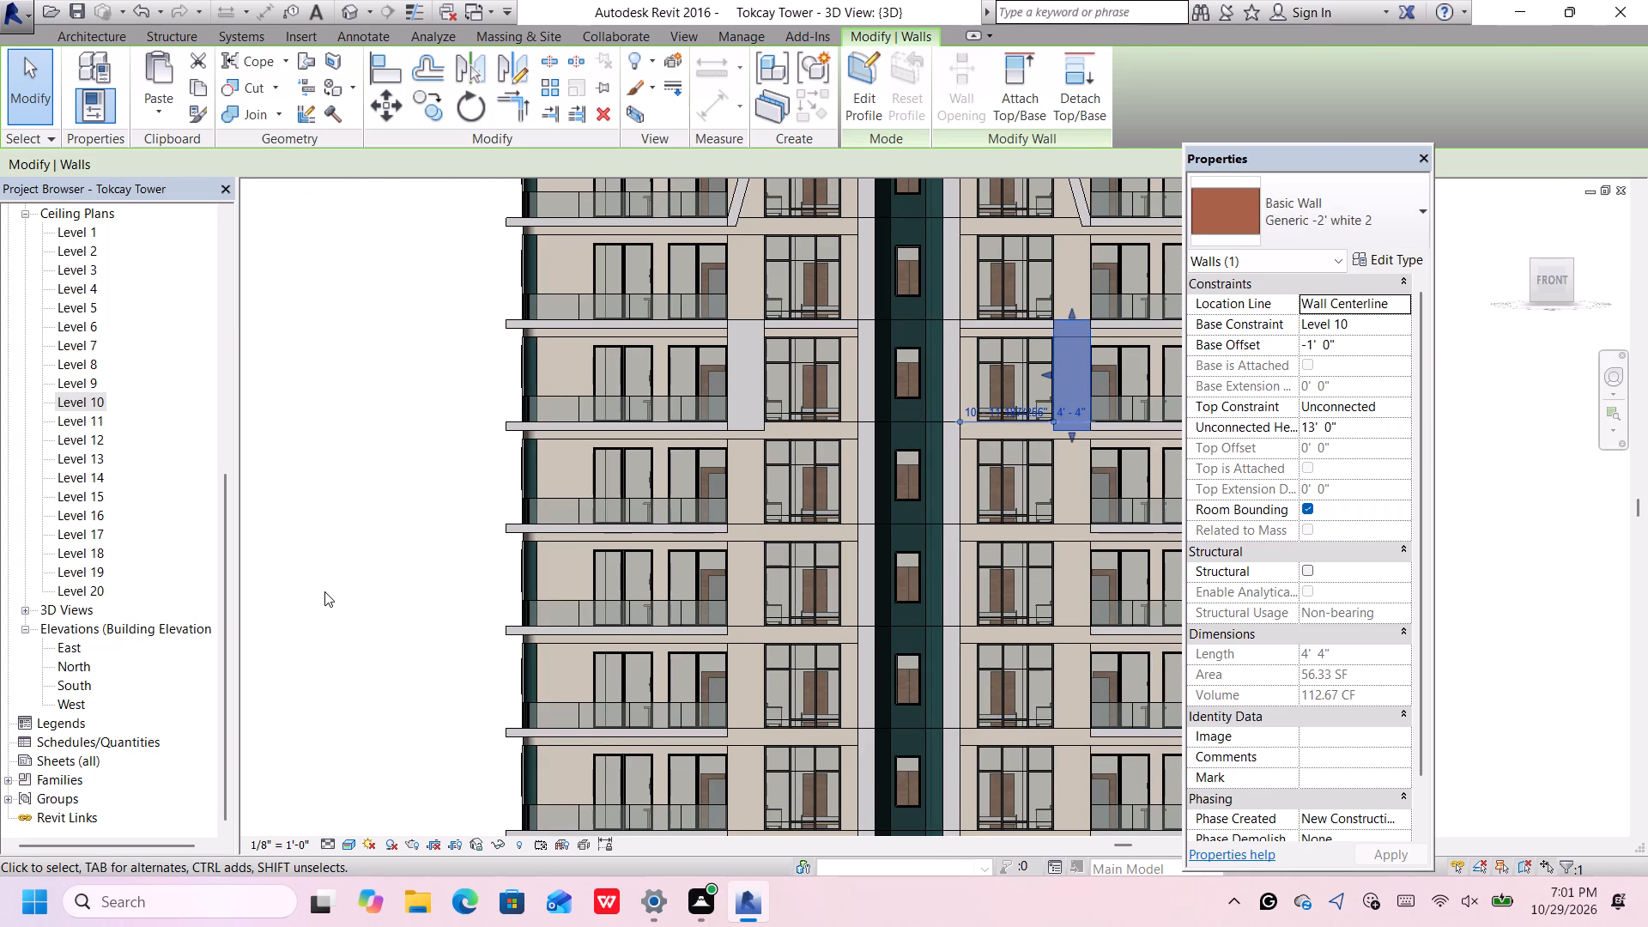
pyautogui.click(324, 591)
pyautogui.scroll(3, 748, 355)
pyautogui.scroll(-1, 748, 355)
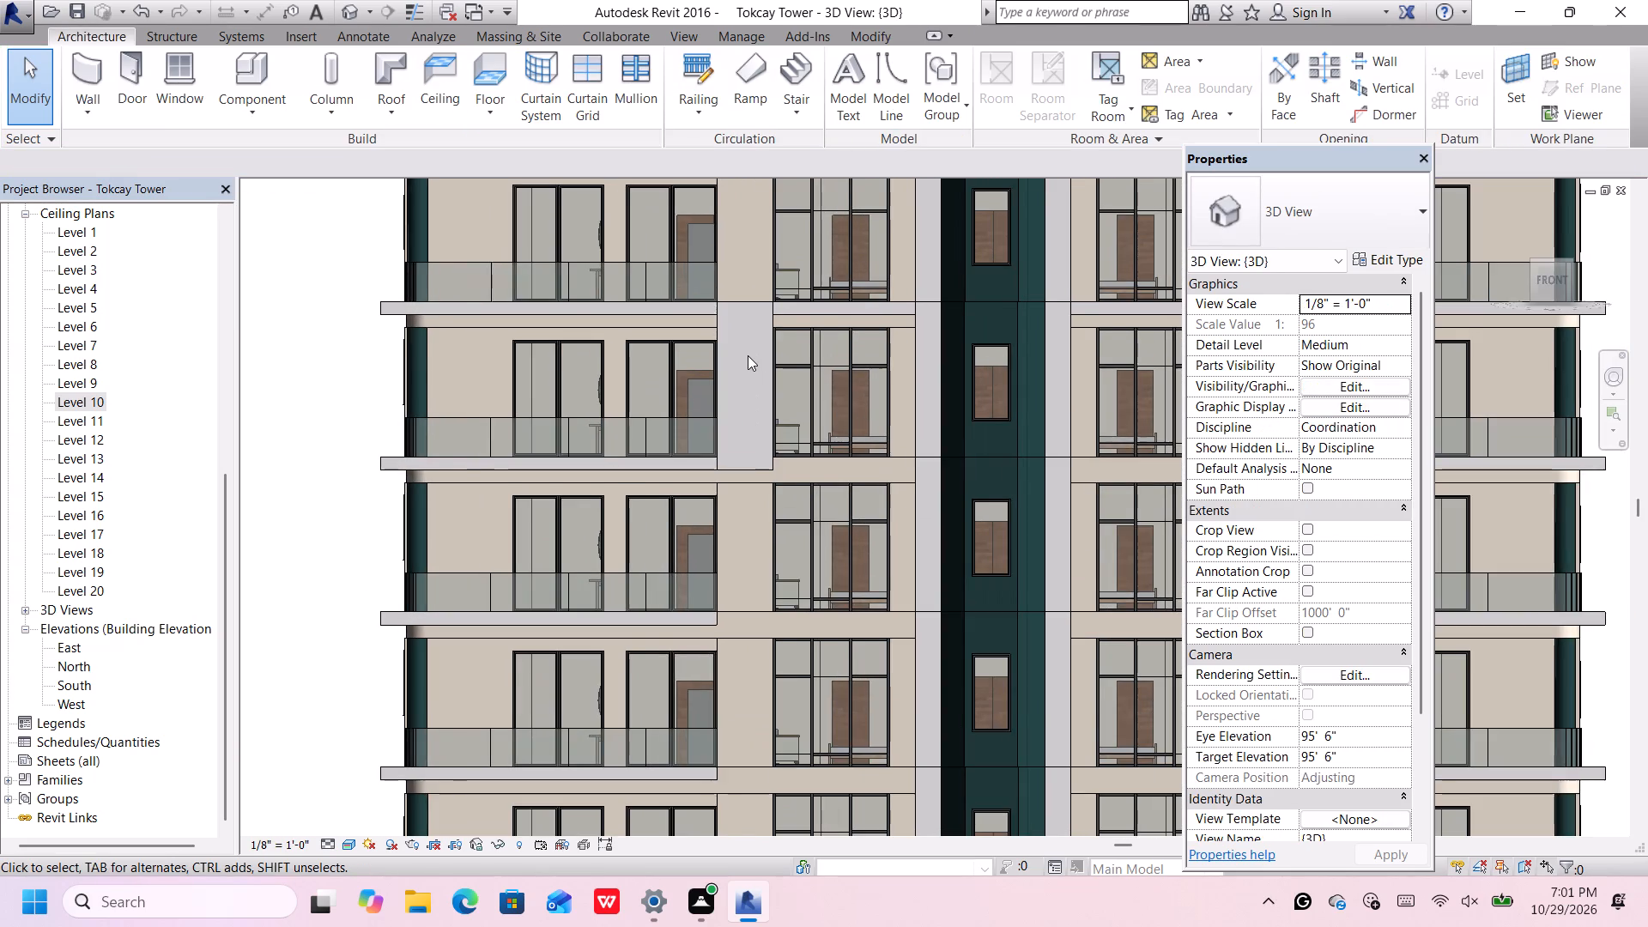
pyautogui.scroll(-2, 748, 355)
pyautogui.moveTo(748, 356); pyautogui.dragTo(747, 390, button='middle')
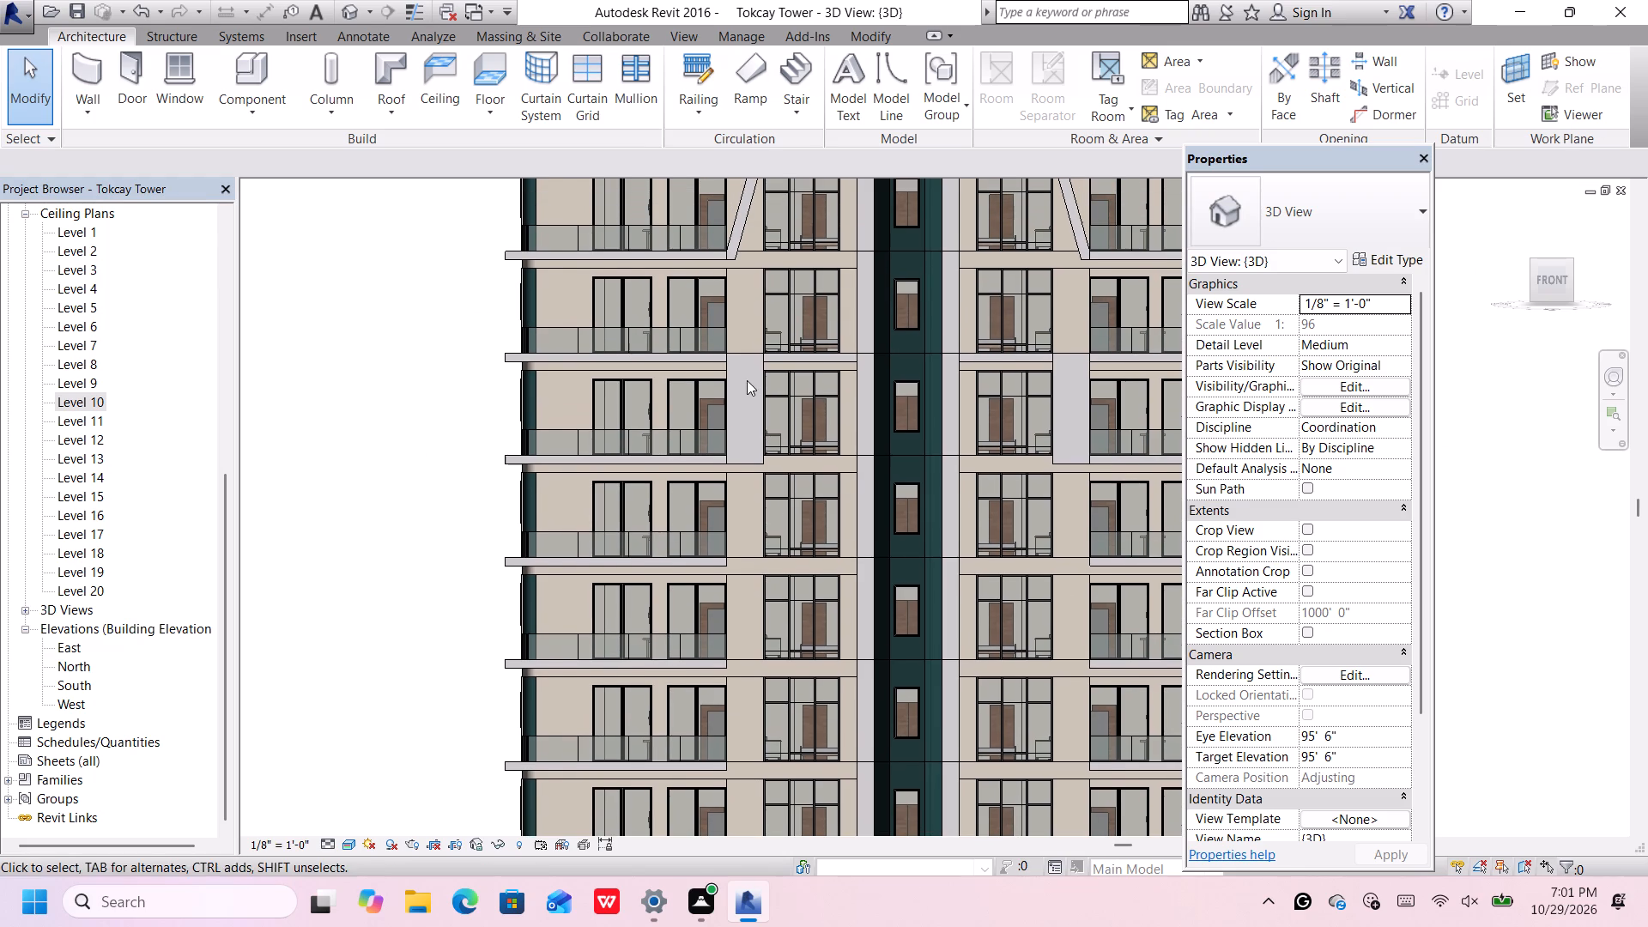
pyautogui.scroll(4, 766, 367)
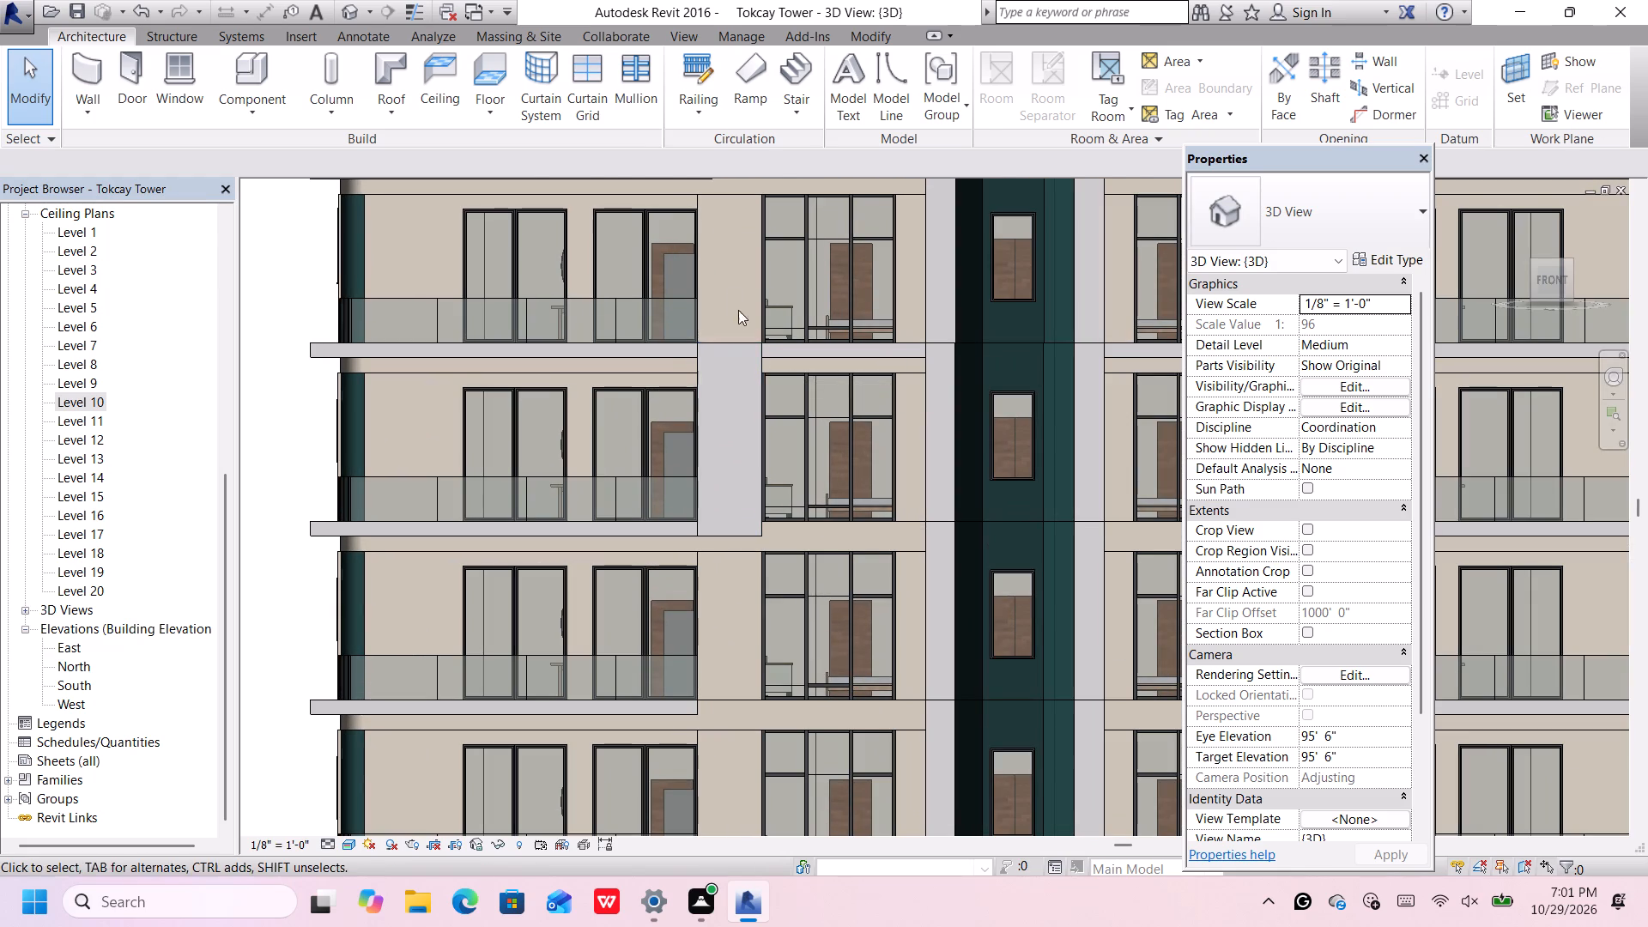
pyautogui.click(696, 407)
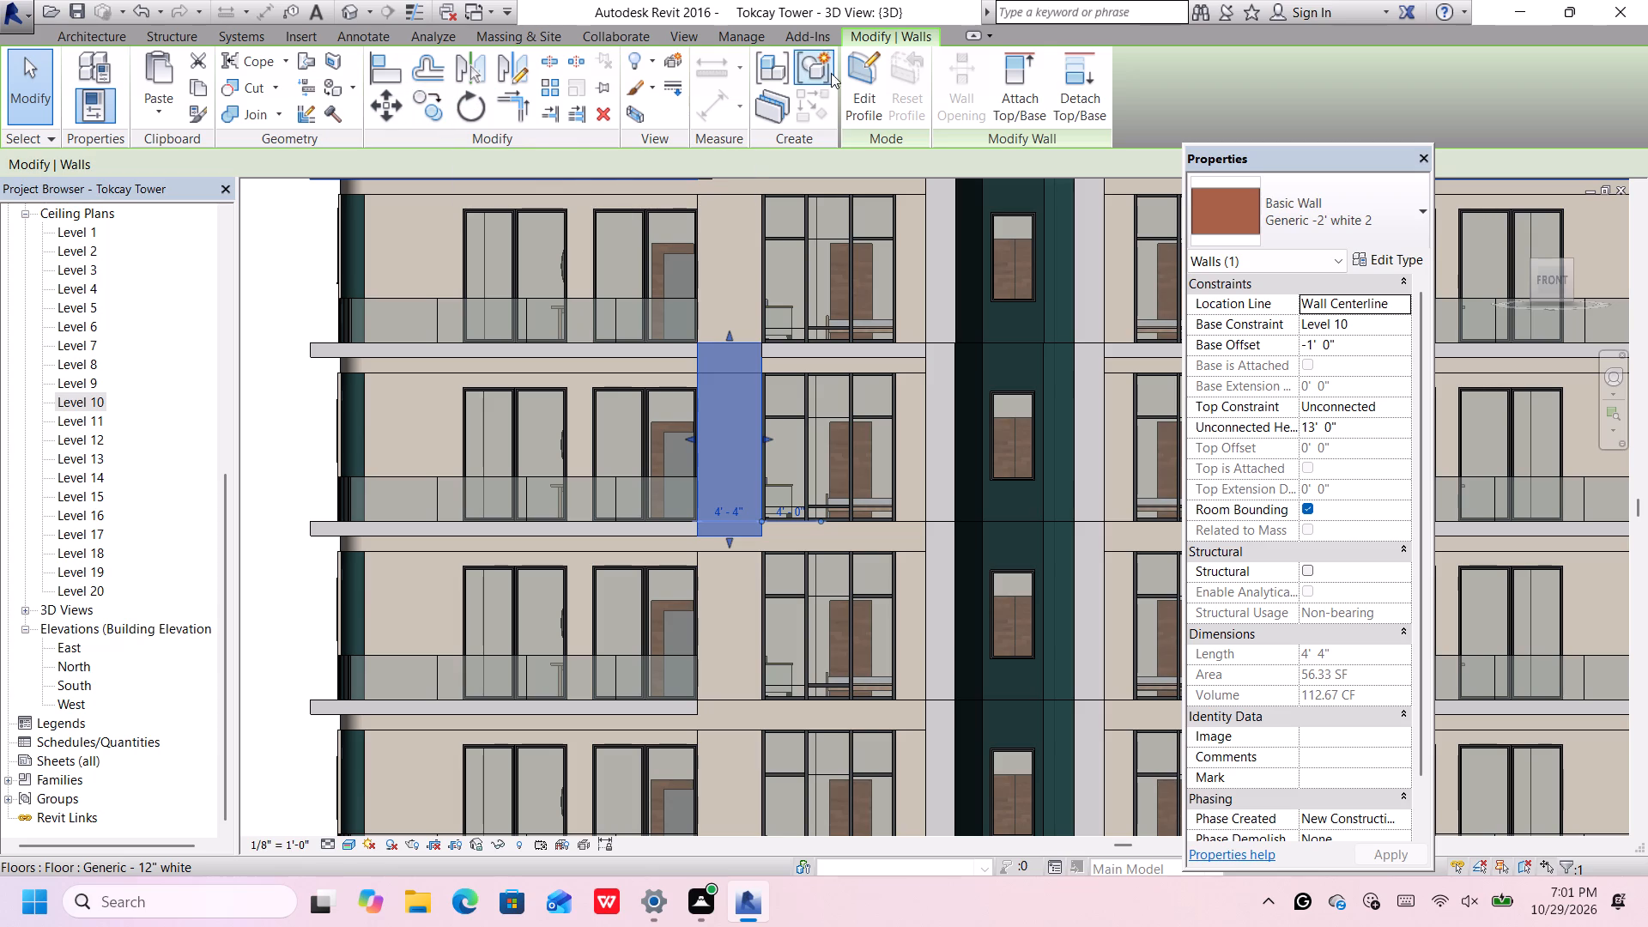
pyautogui.click(852, 66)
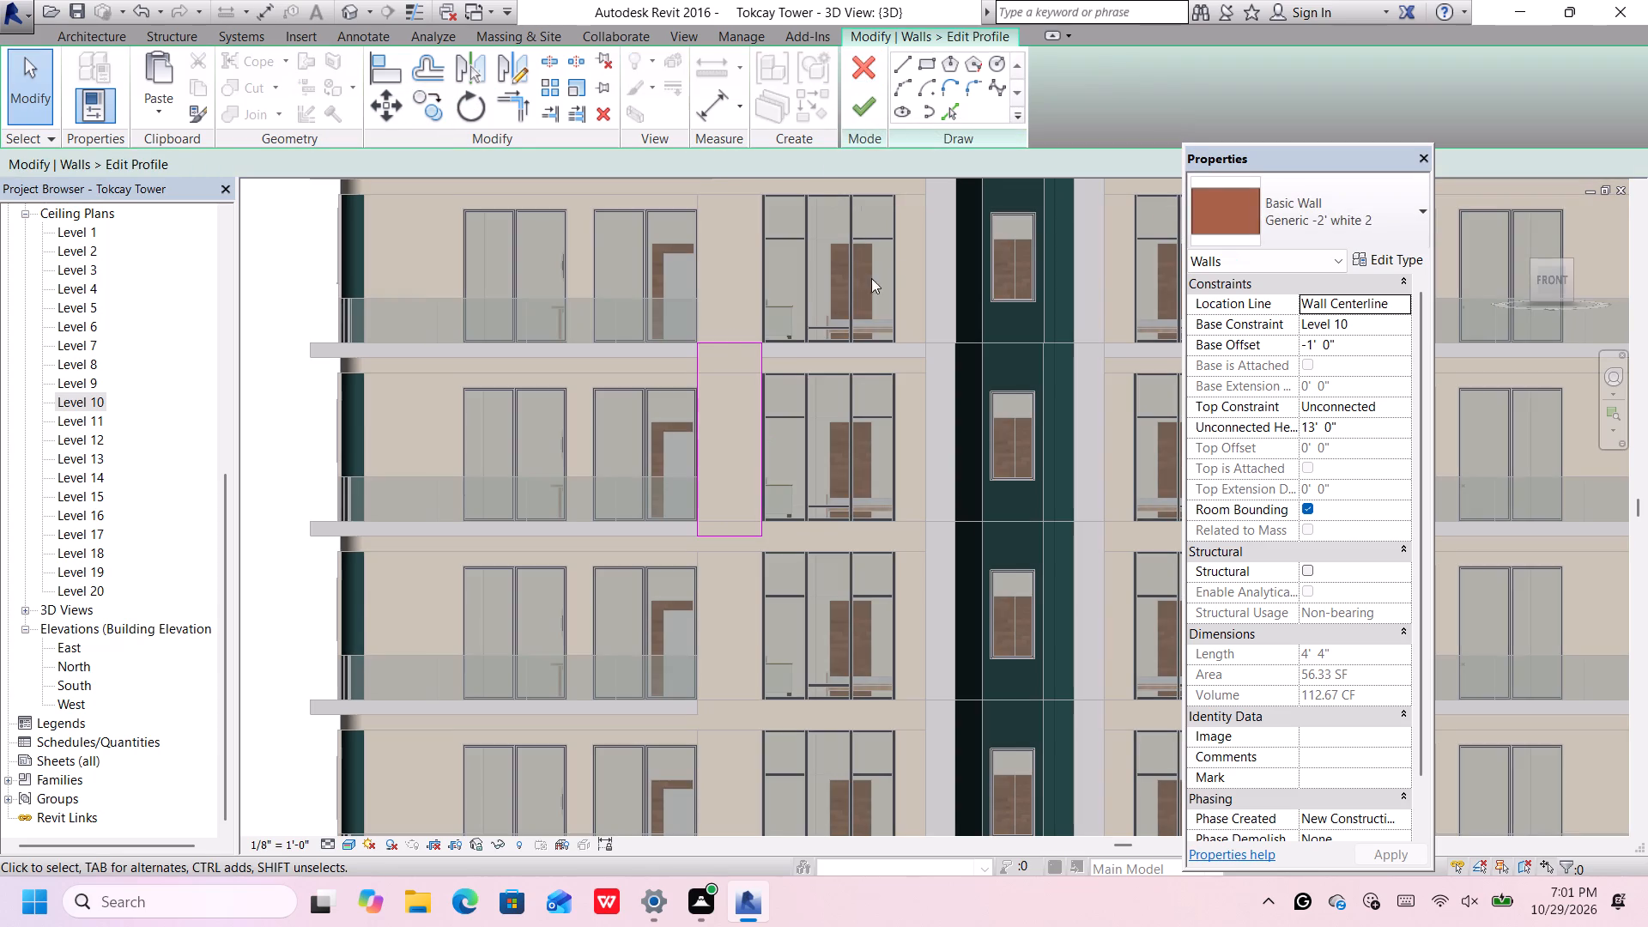
pyautogui.scroll(2, 740, 525)
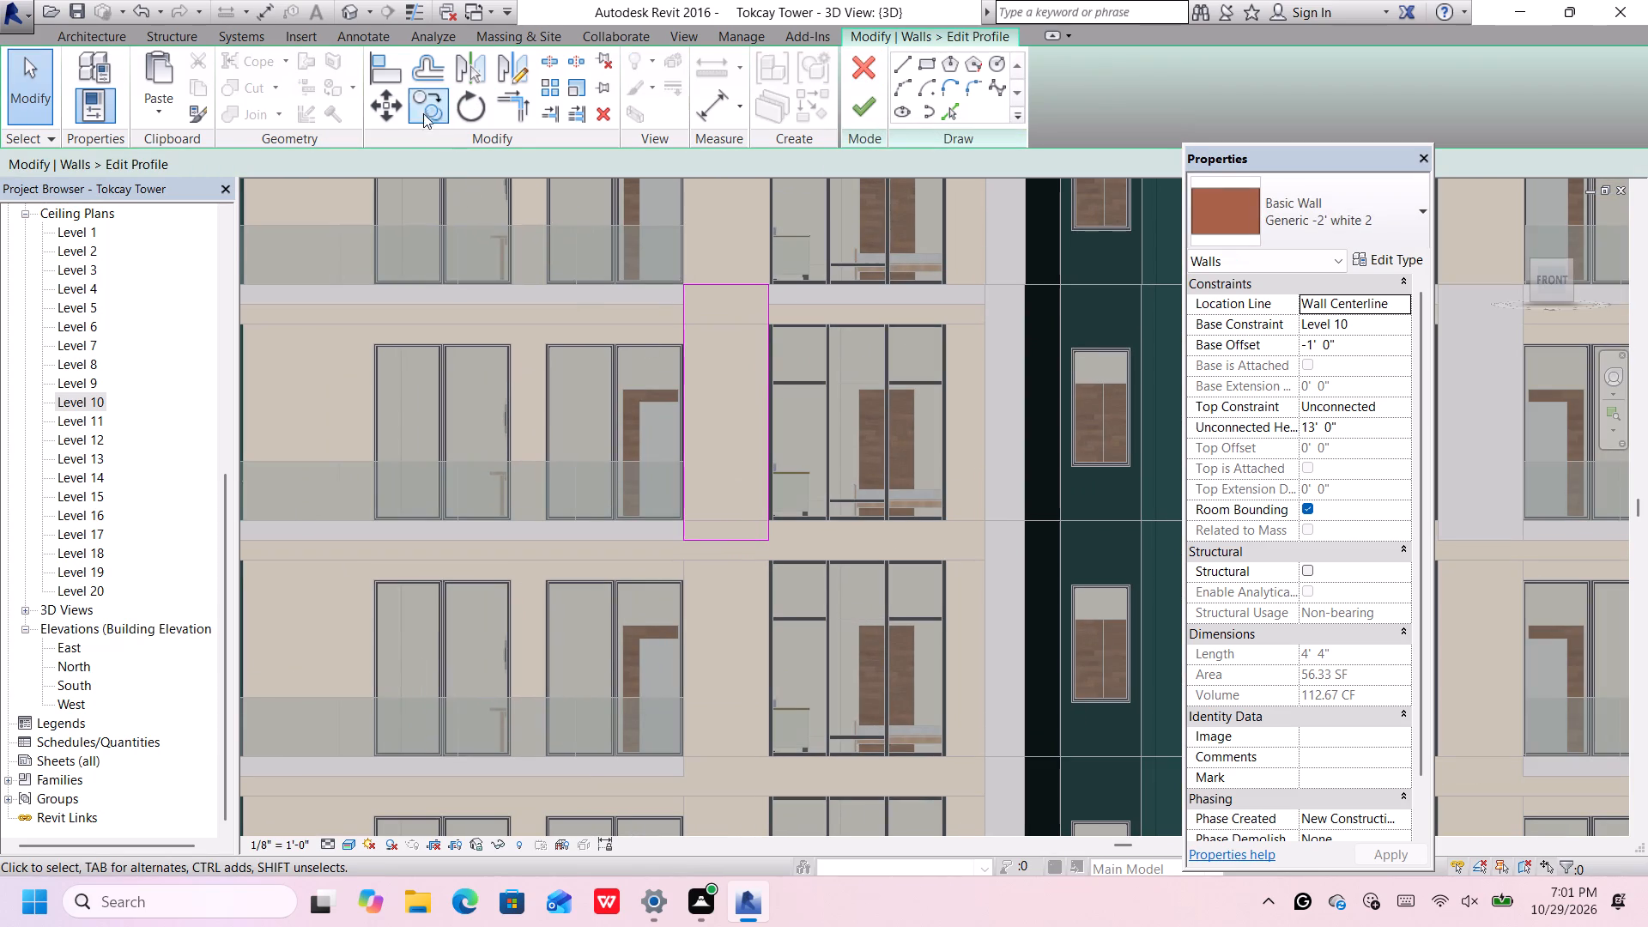
pyautogui.click(426, 67)
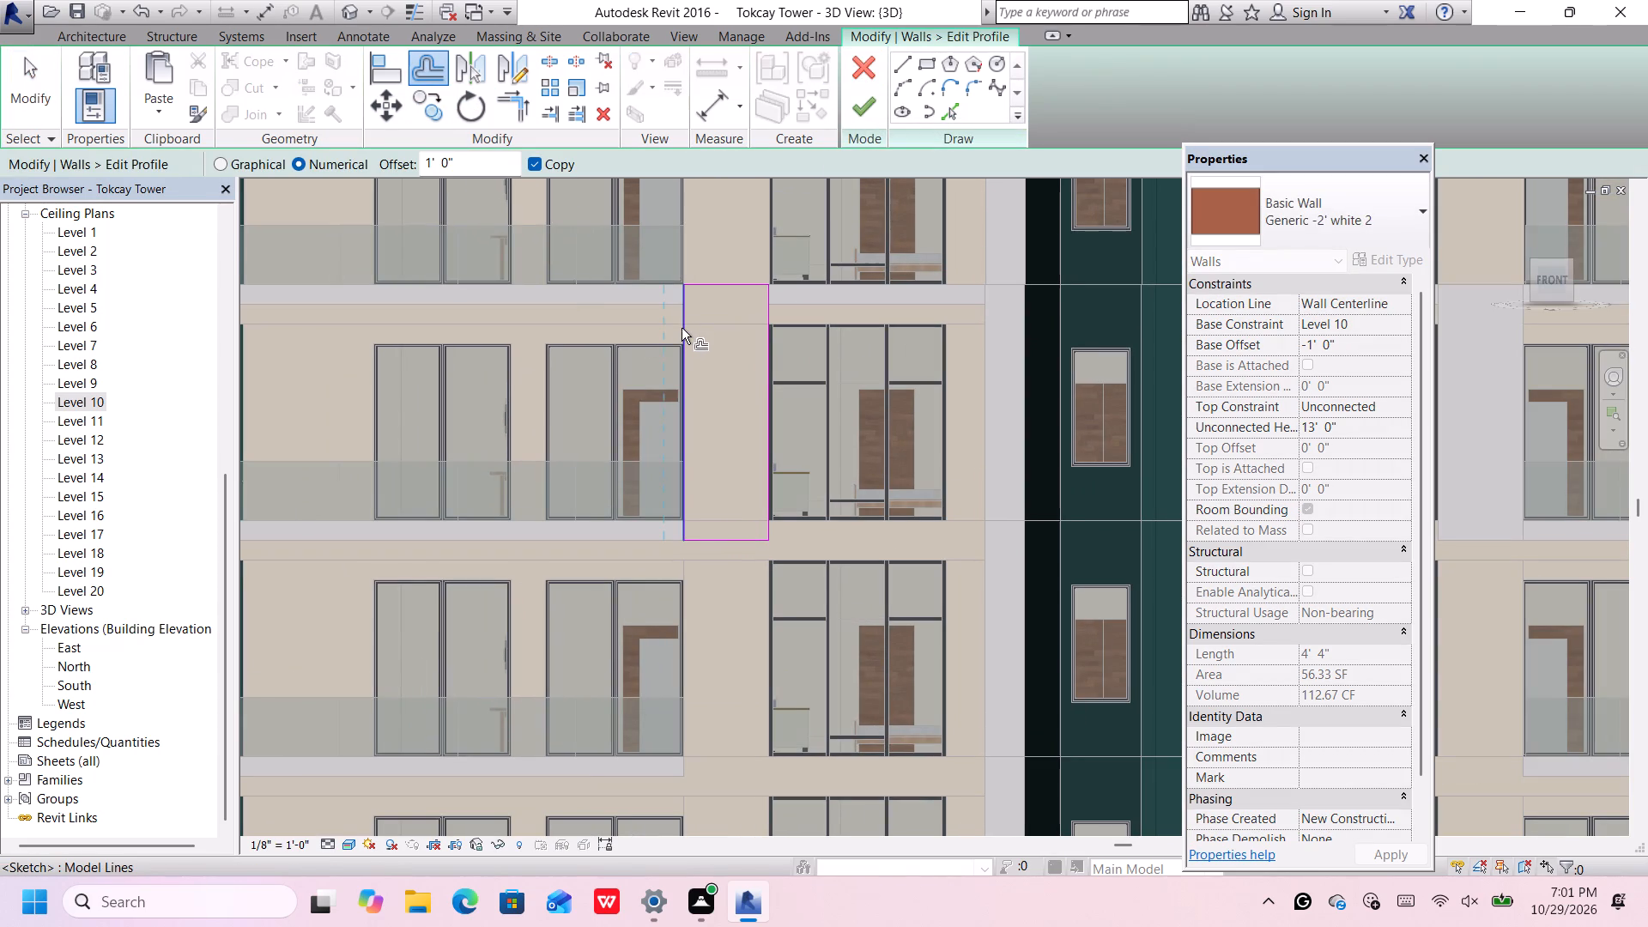
pyautogui.click(687, 332)
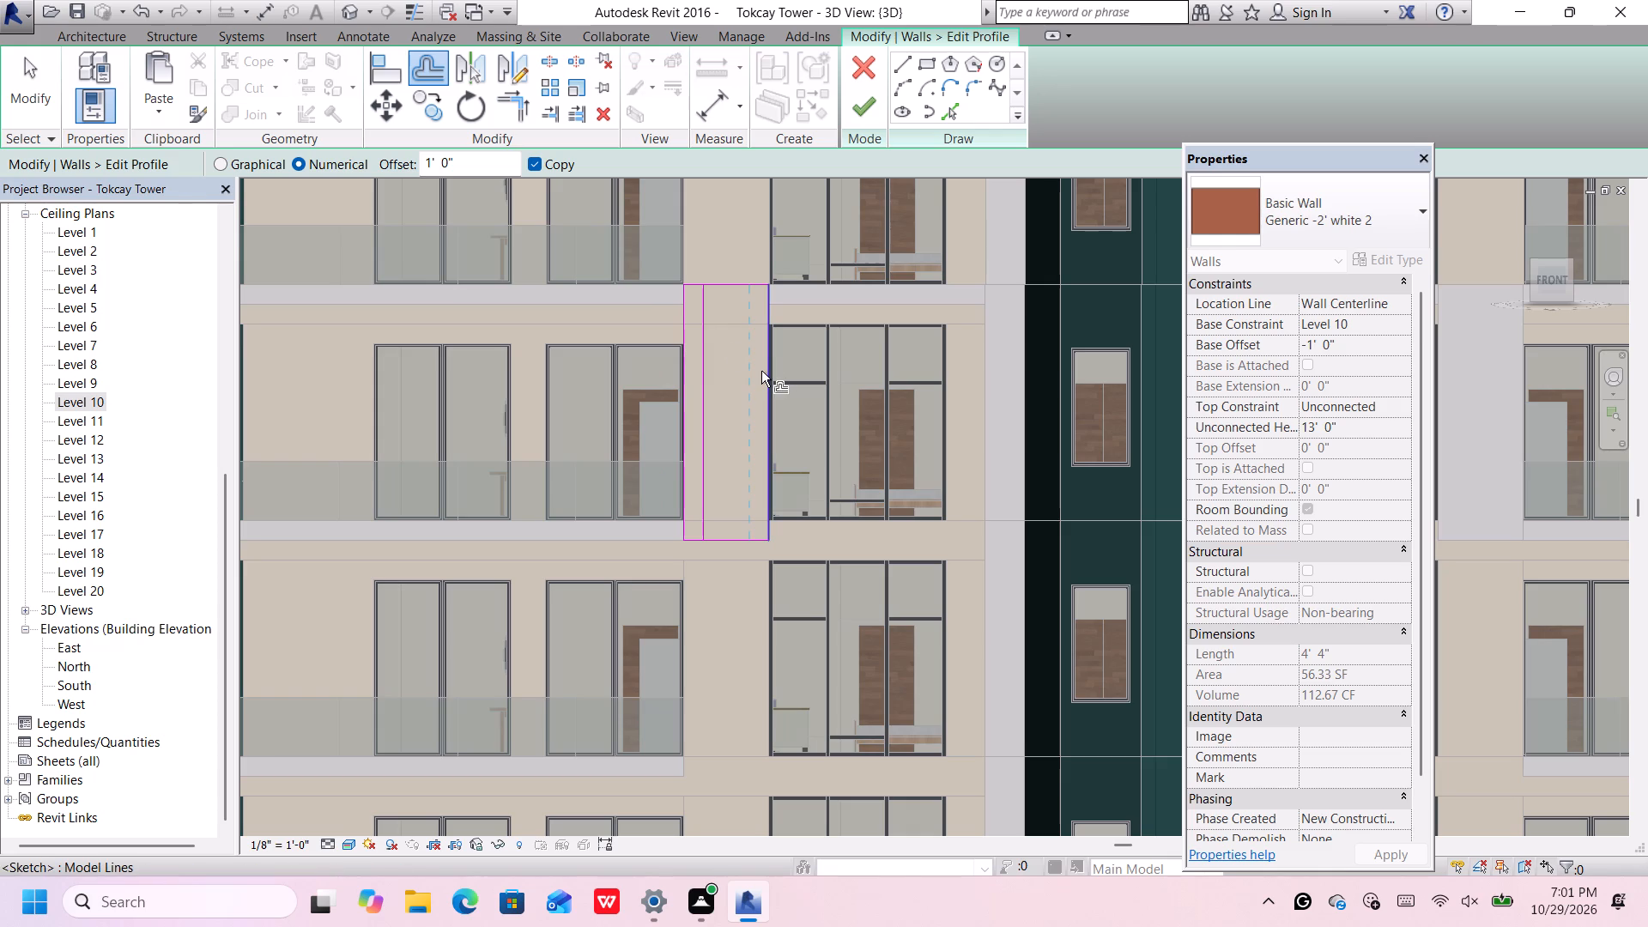
pyautogui.click(761, 374)
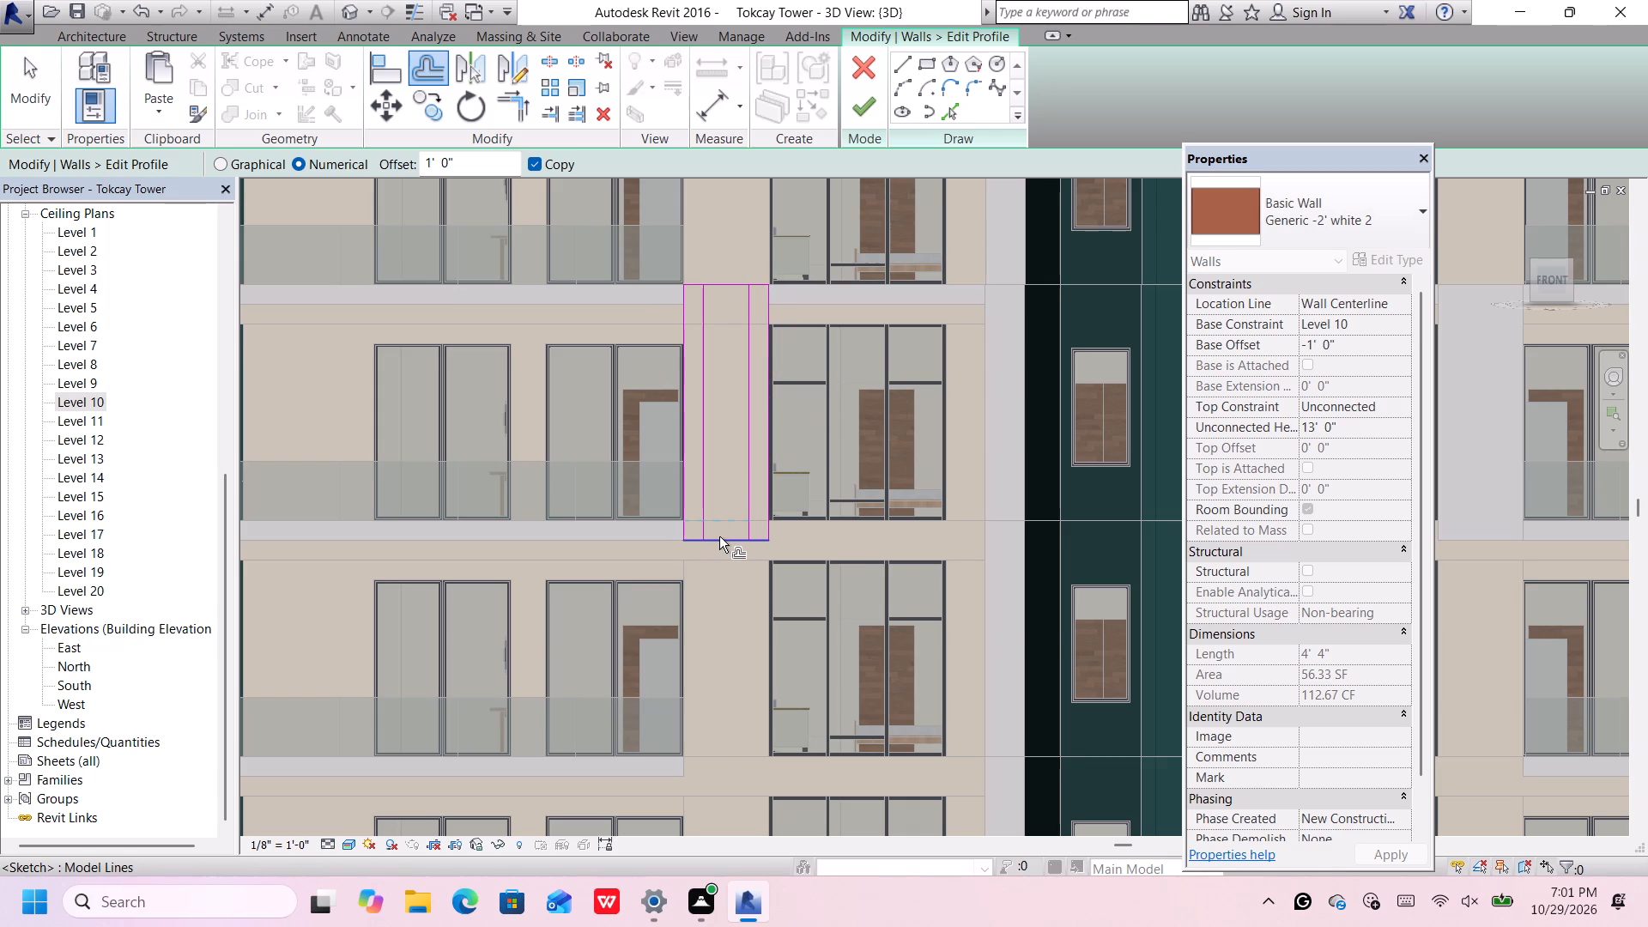
pyautogui.click(719, 536)
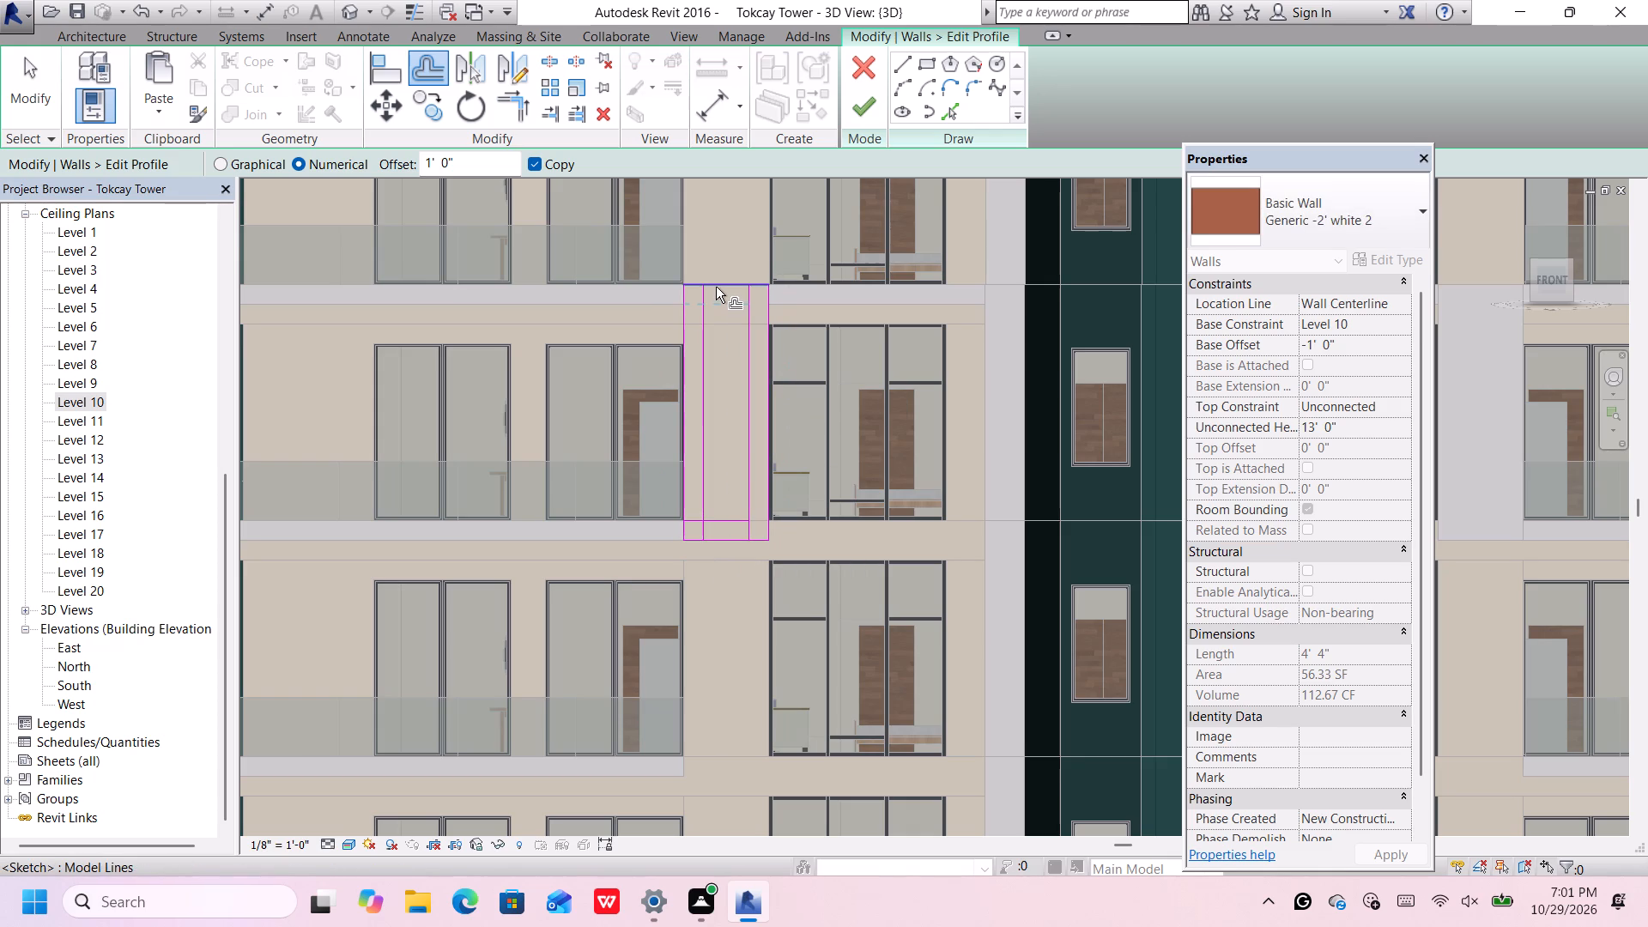
pyautogui.click(716, 287)
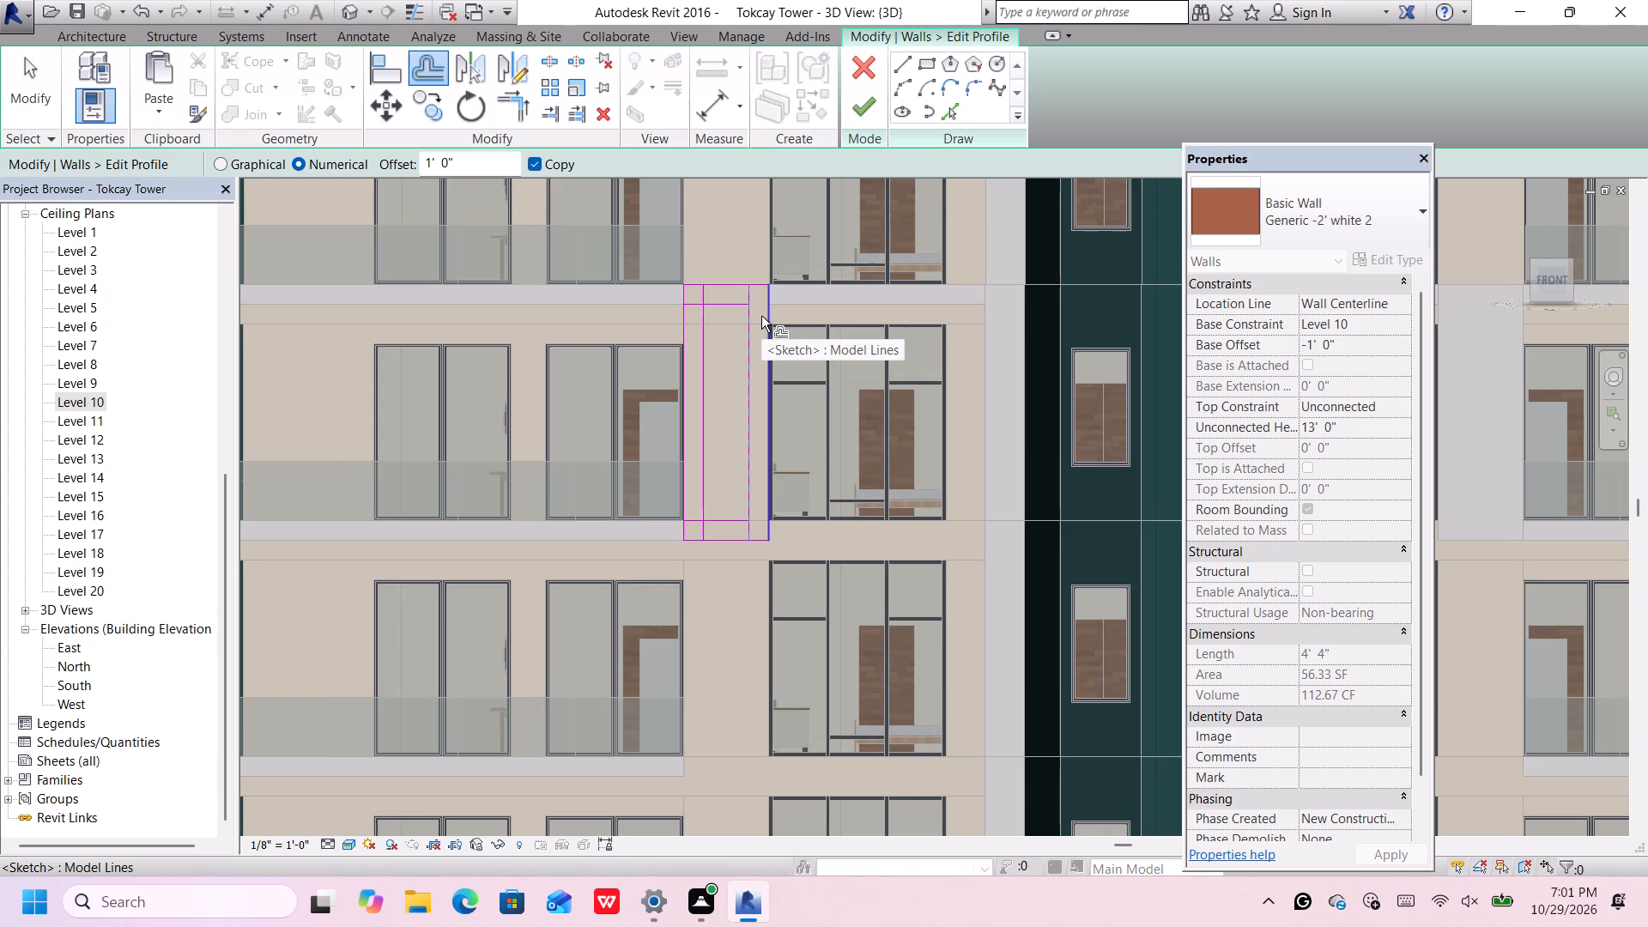
# Draw two parallel diagonal lines rising eastward across the profile, between the ends of the 1' offset lines on the wall's outer edges.
pyautogui.click(899, 67)
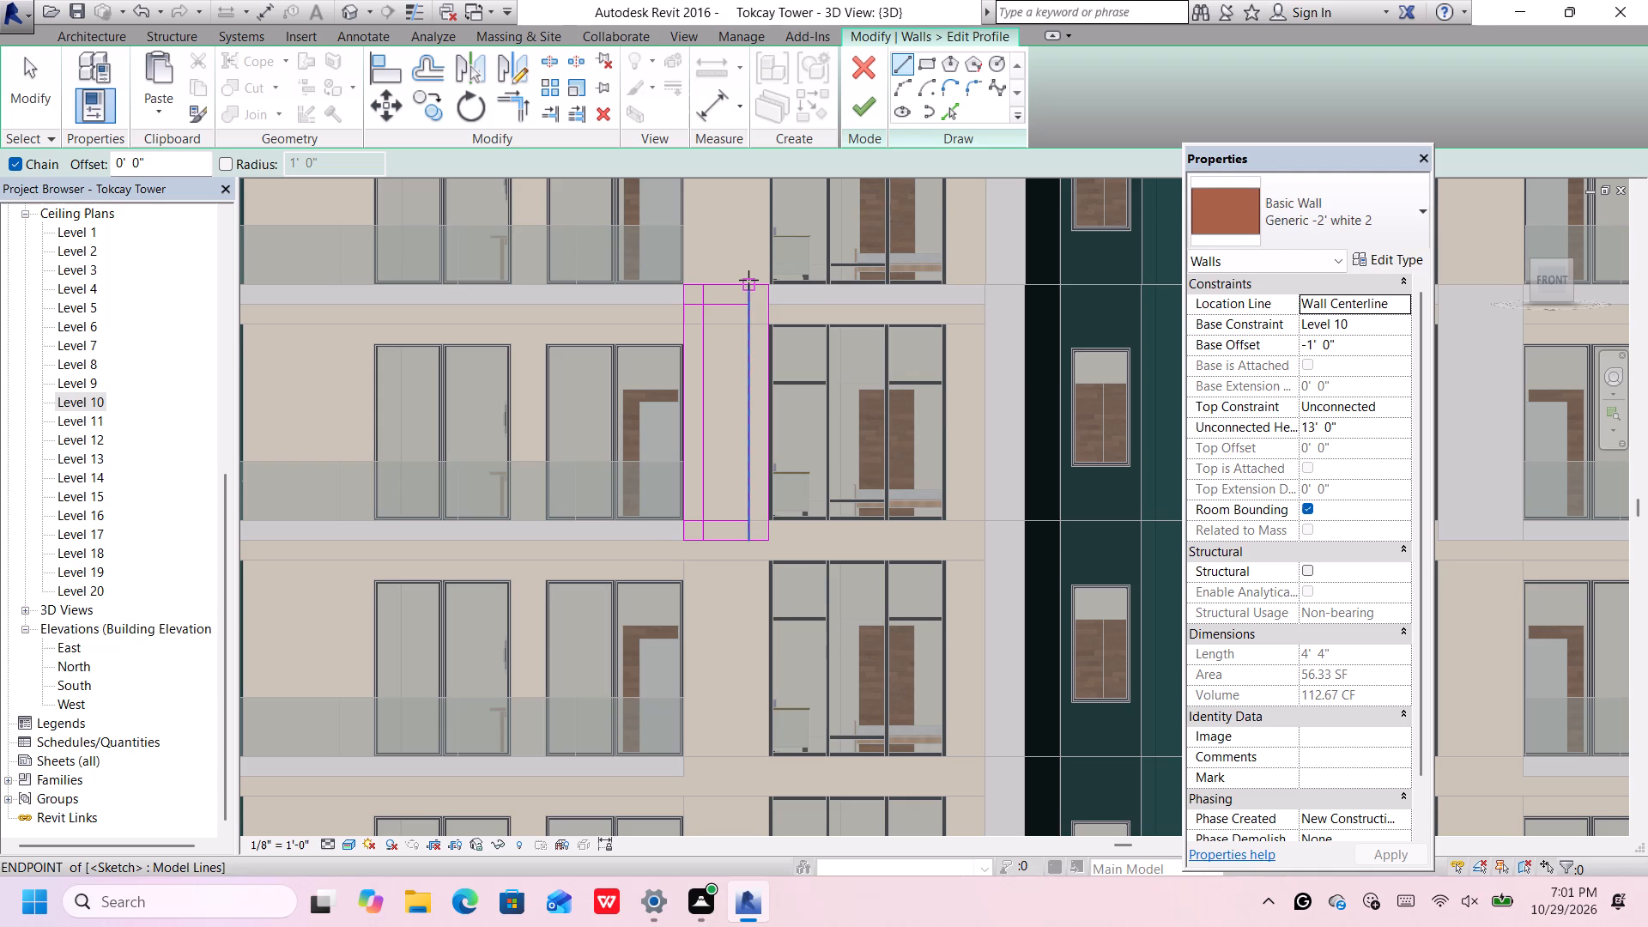
pyautogui.click(748, 280)
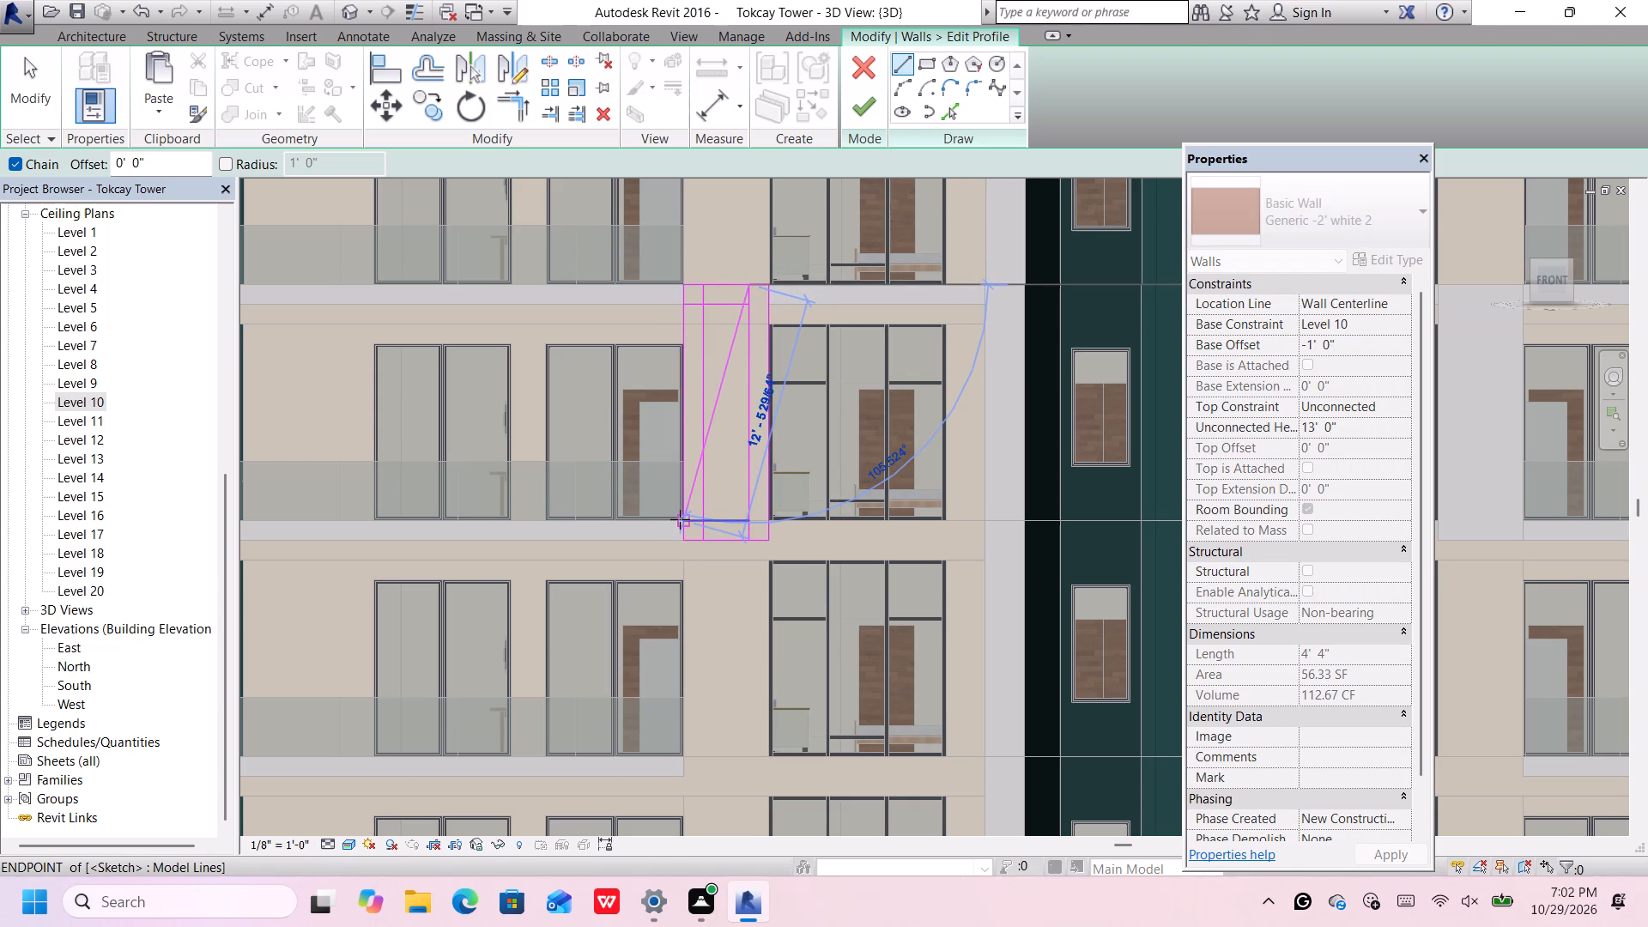
pyautogui.click(680, 519)
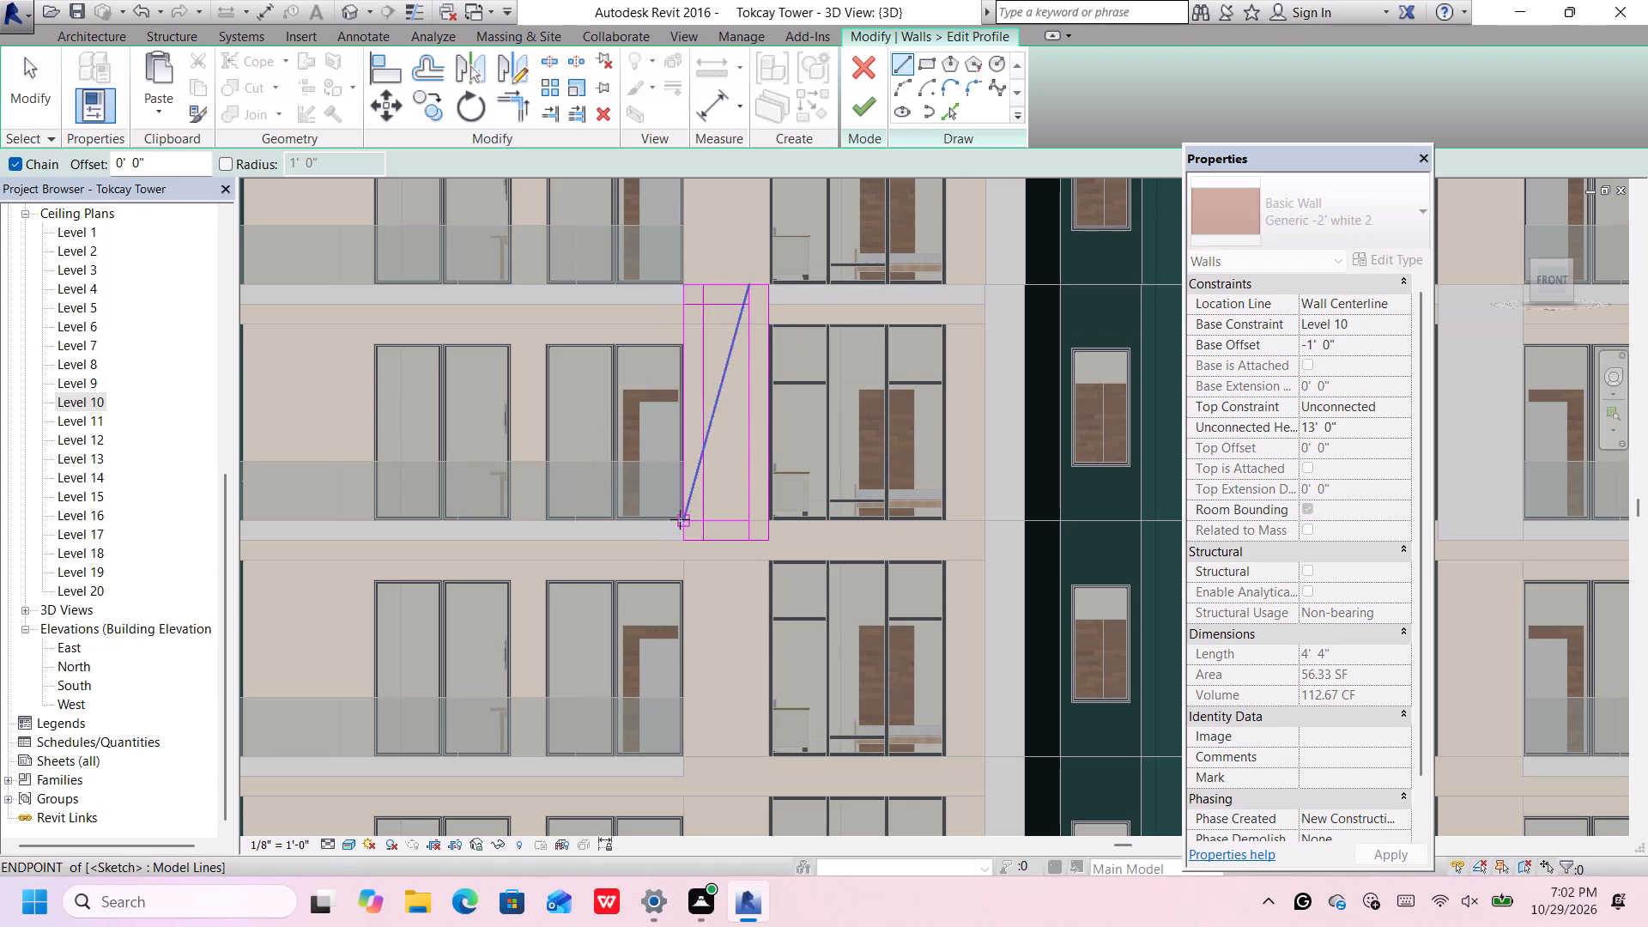
pyautogui.click(769, 304)
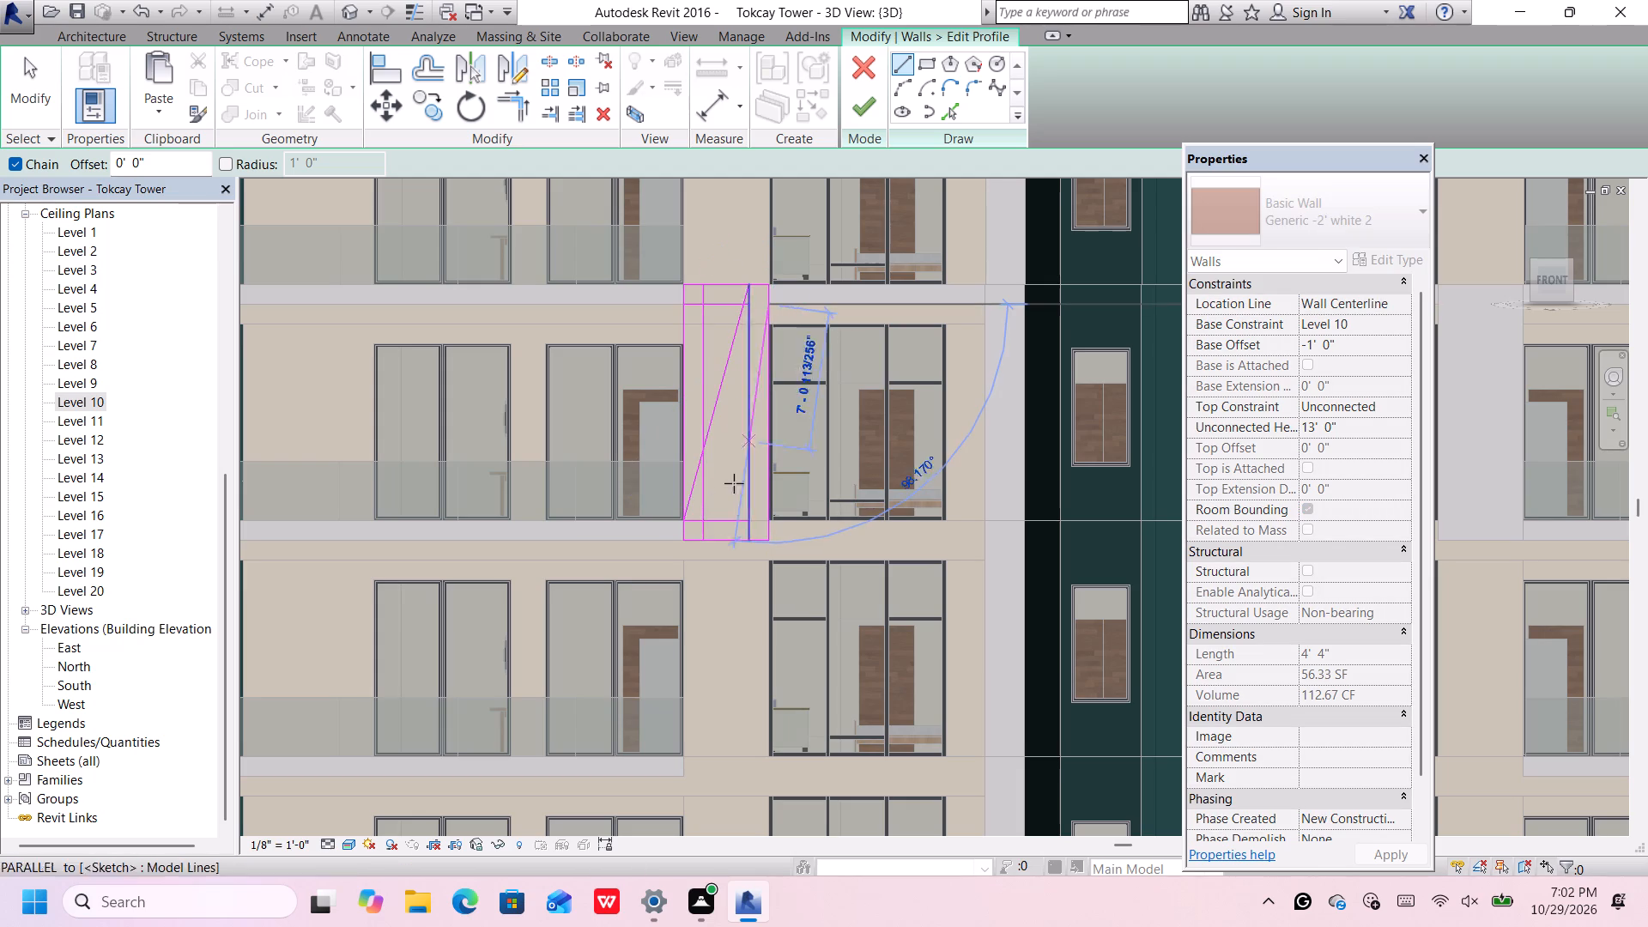
pyautogui.click(711, 545)
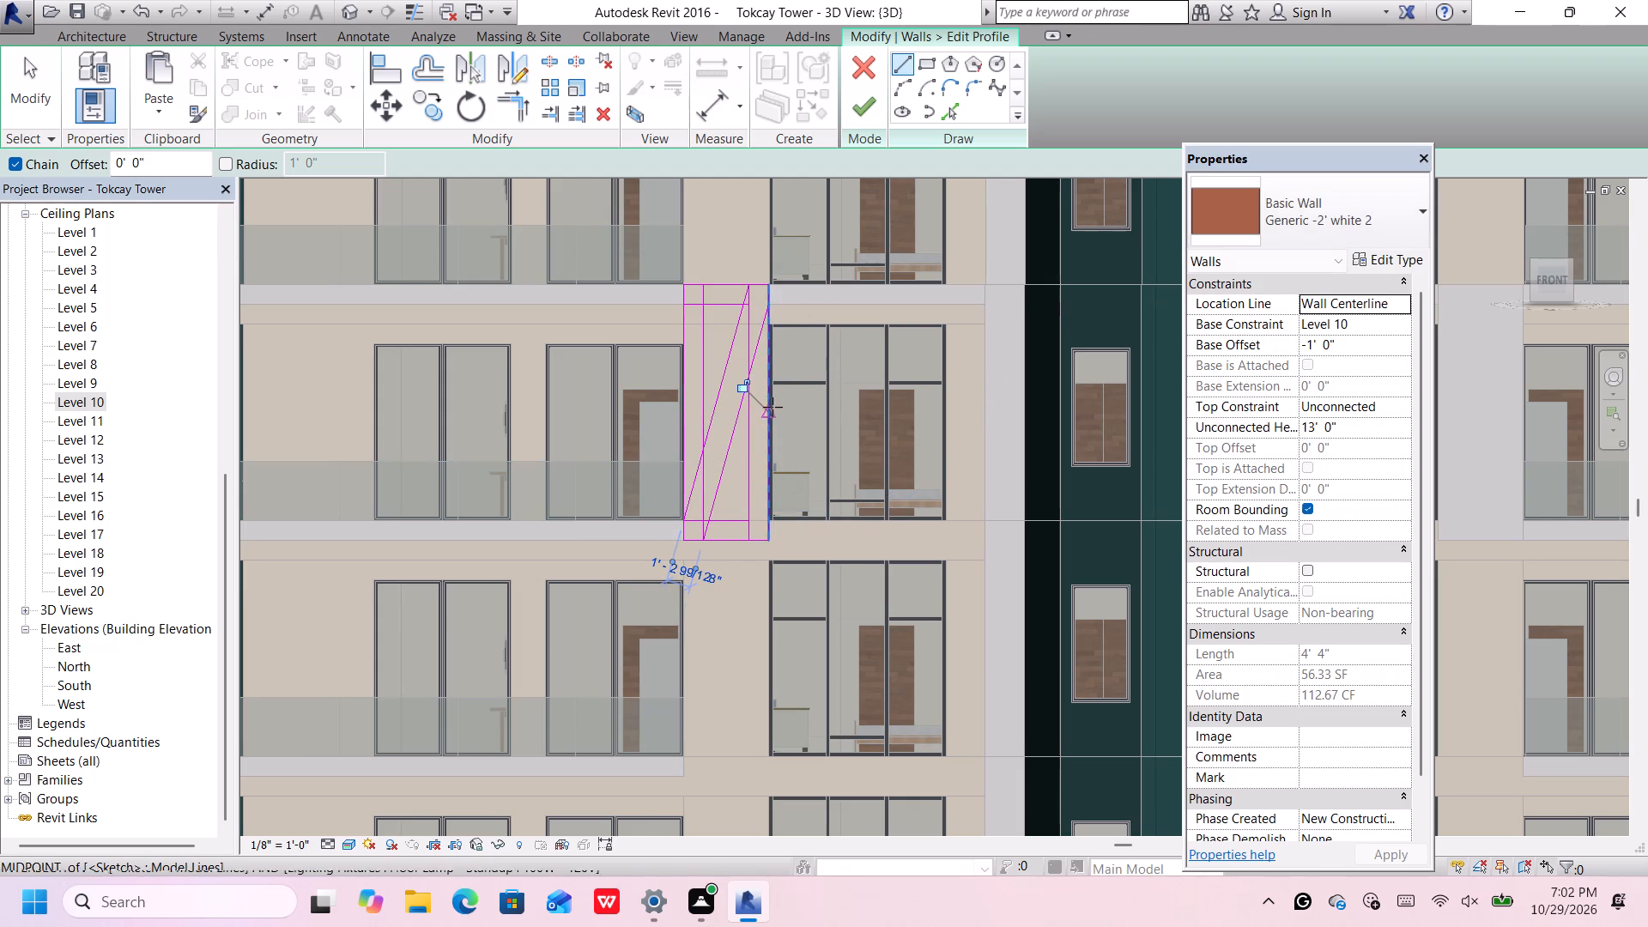
pyautogui.scroll(6, 768, 312)
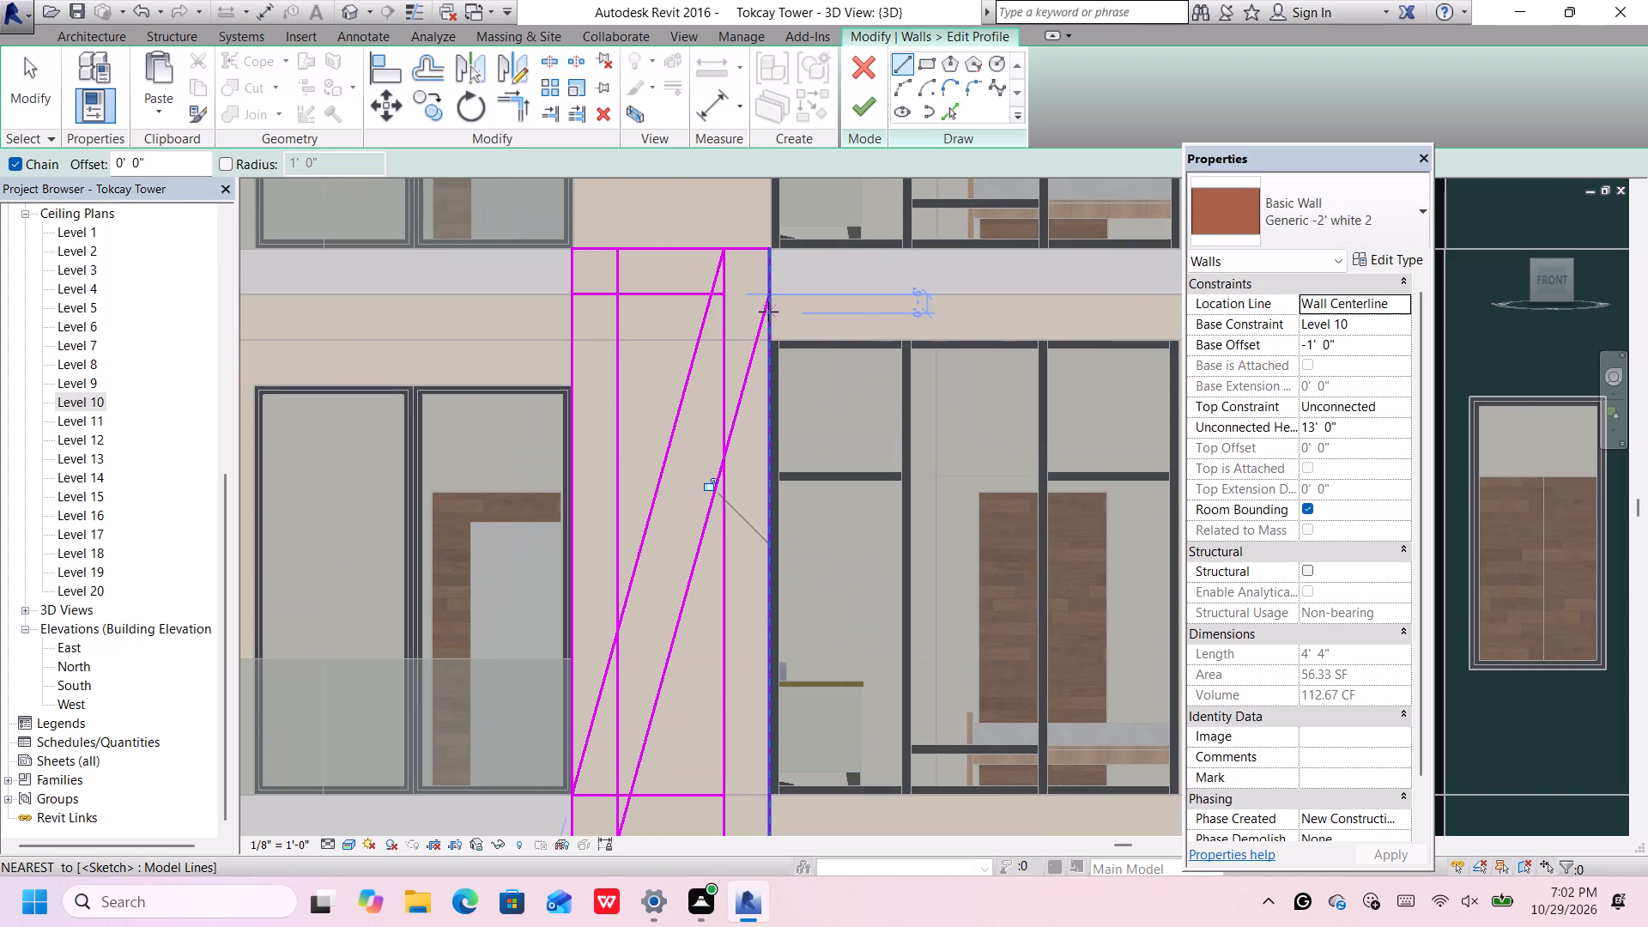
pyautogui.press('Escape')
pyautogui.press('Escape')
# Delete the four 1' offset guide lines from the profile sketch, keeping the outer edges and the two diagonals.
pyautogui.click(718, 343)
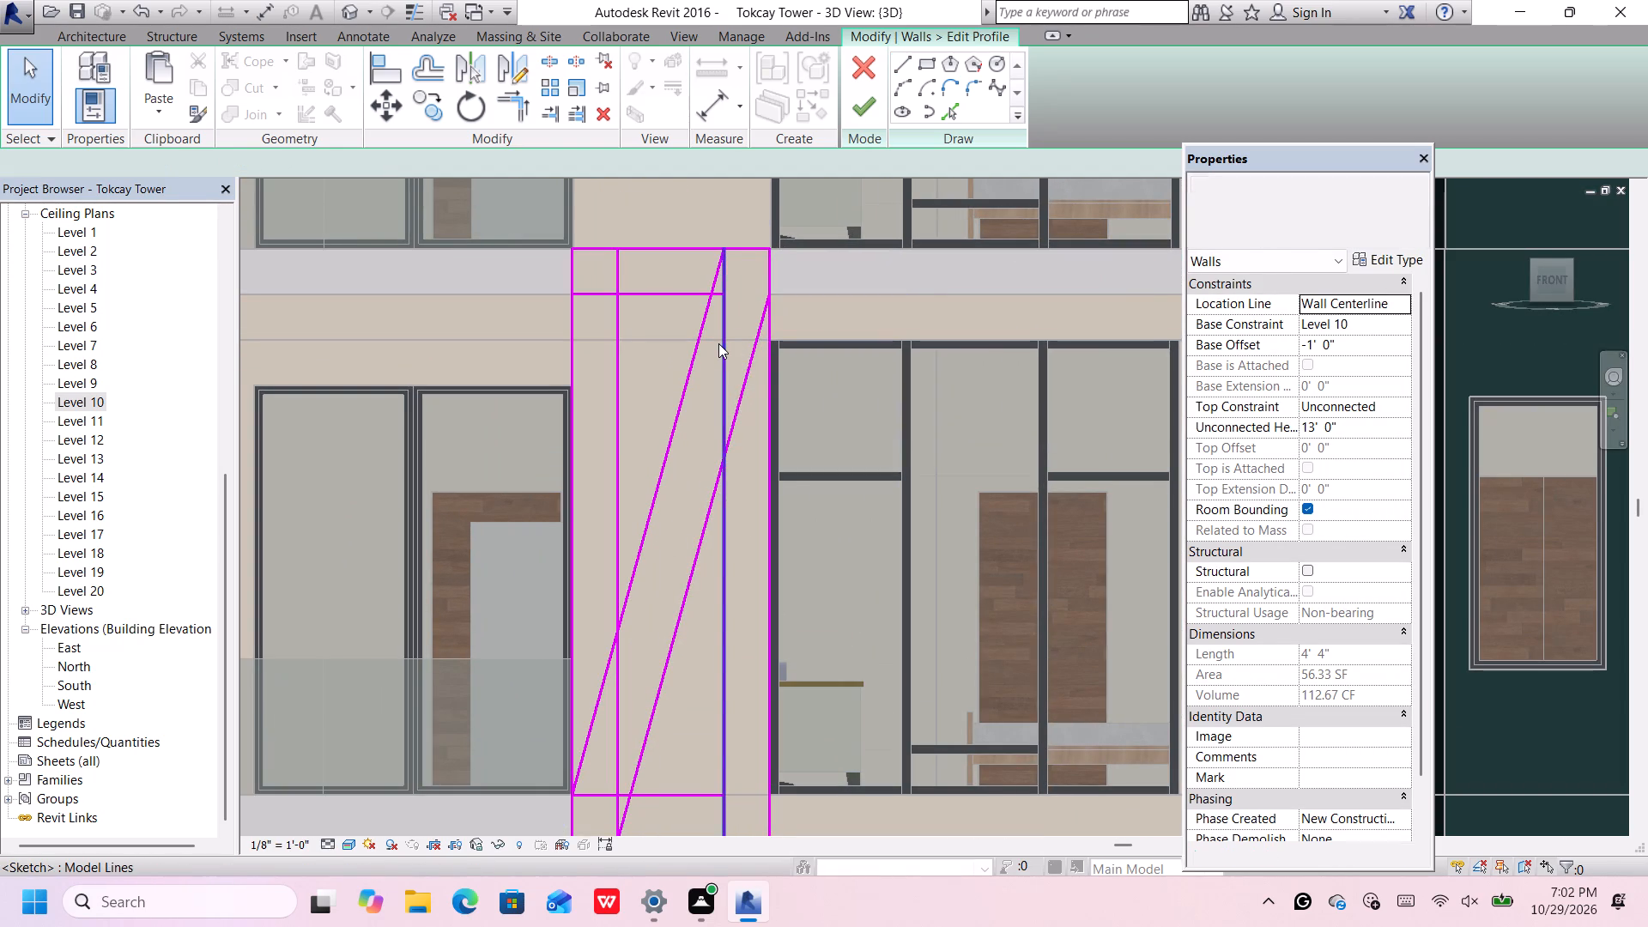
pyautogui.press('Delete')
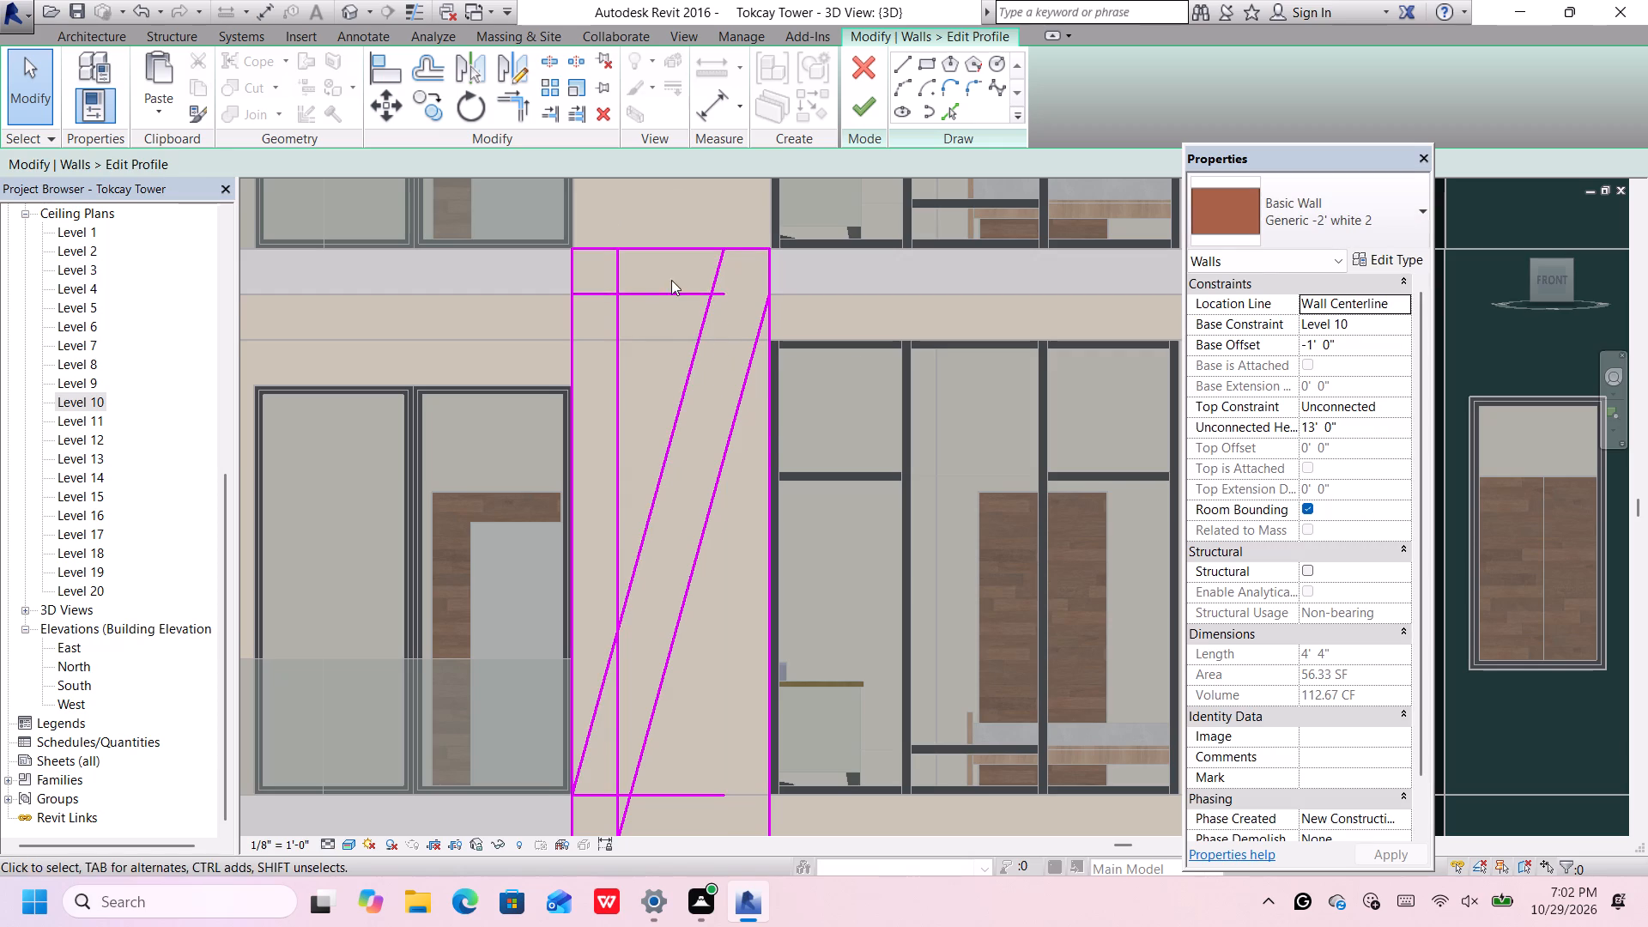
pyautogui.click(671, 291)
pyautogui.press('Delete')
pyautogui.click(620, 312)
pyautogui.press('Delete')
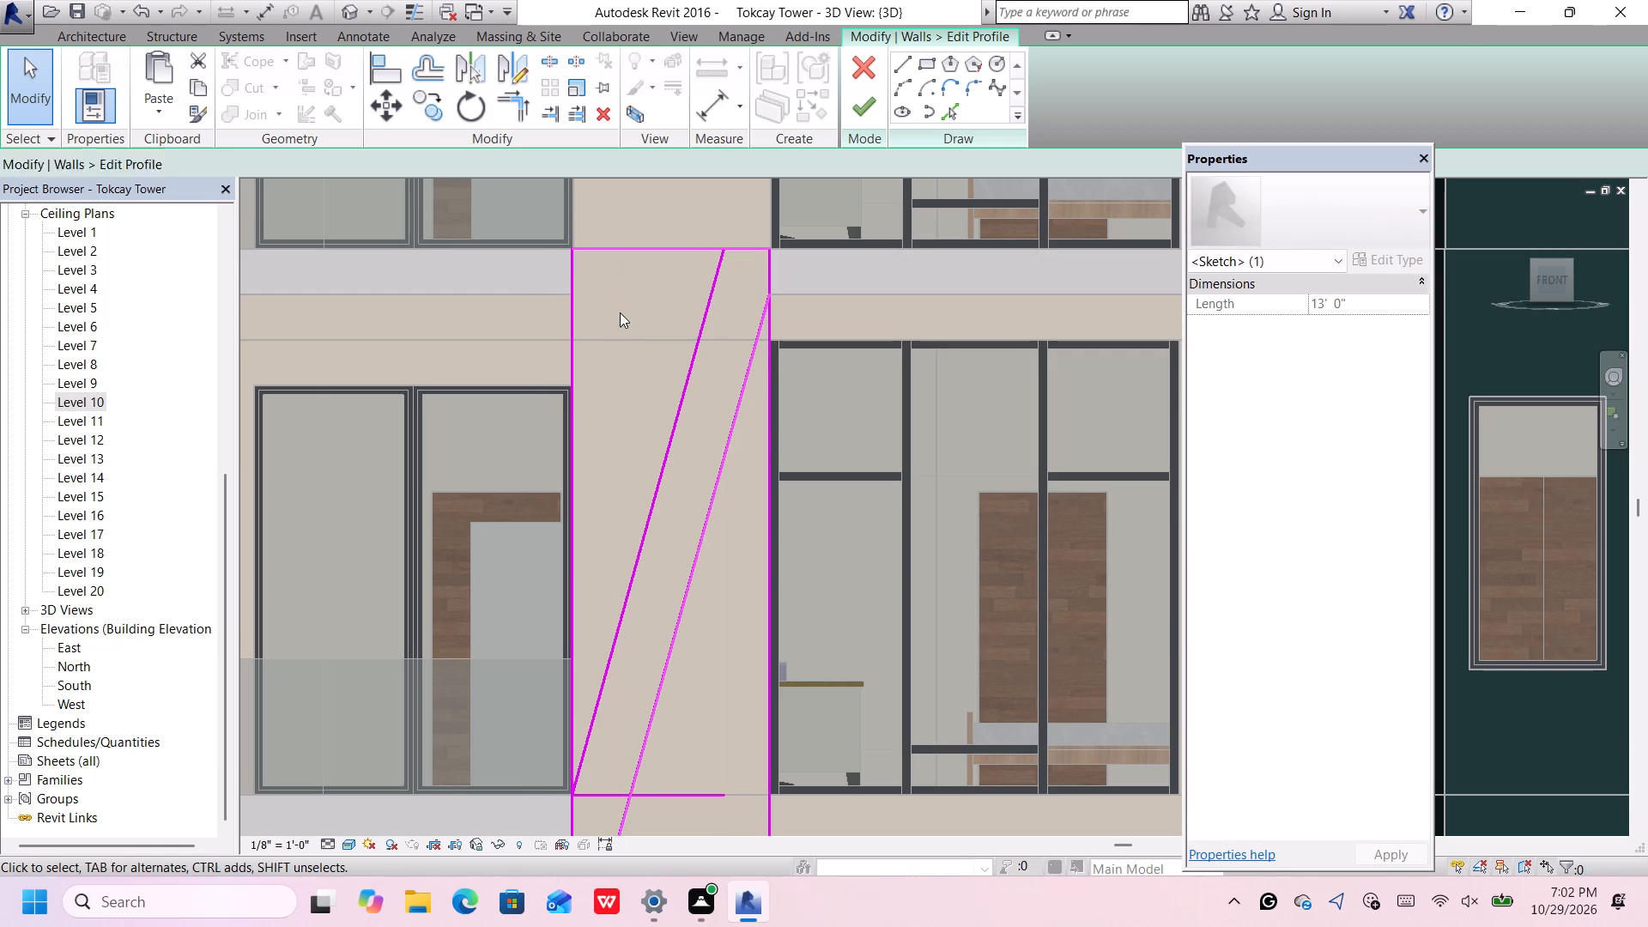
pyautogui.scroll(-3, 680, 391)
pyautogui.click(676, 653)
pyautogui.press('Delete')
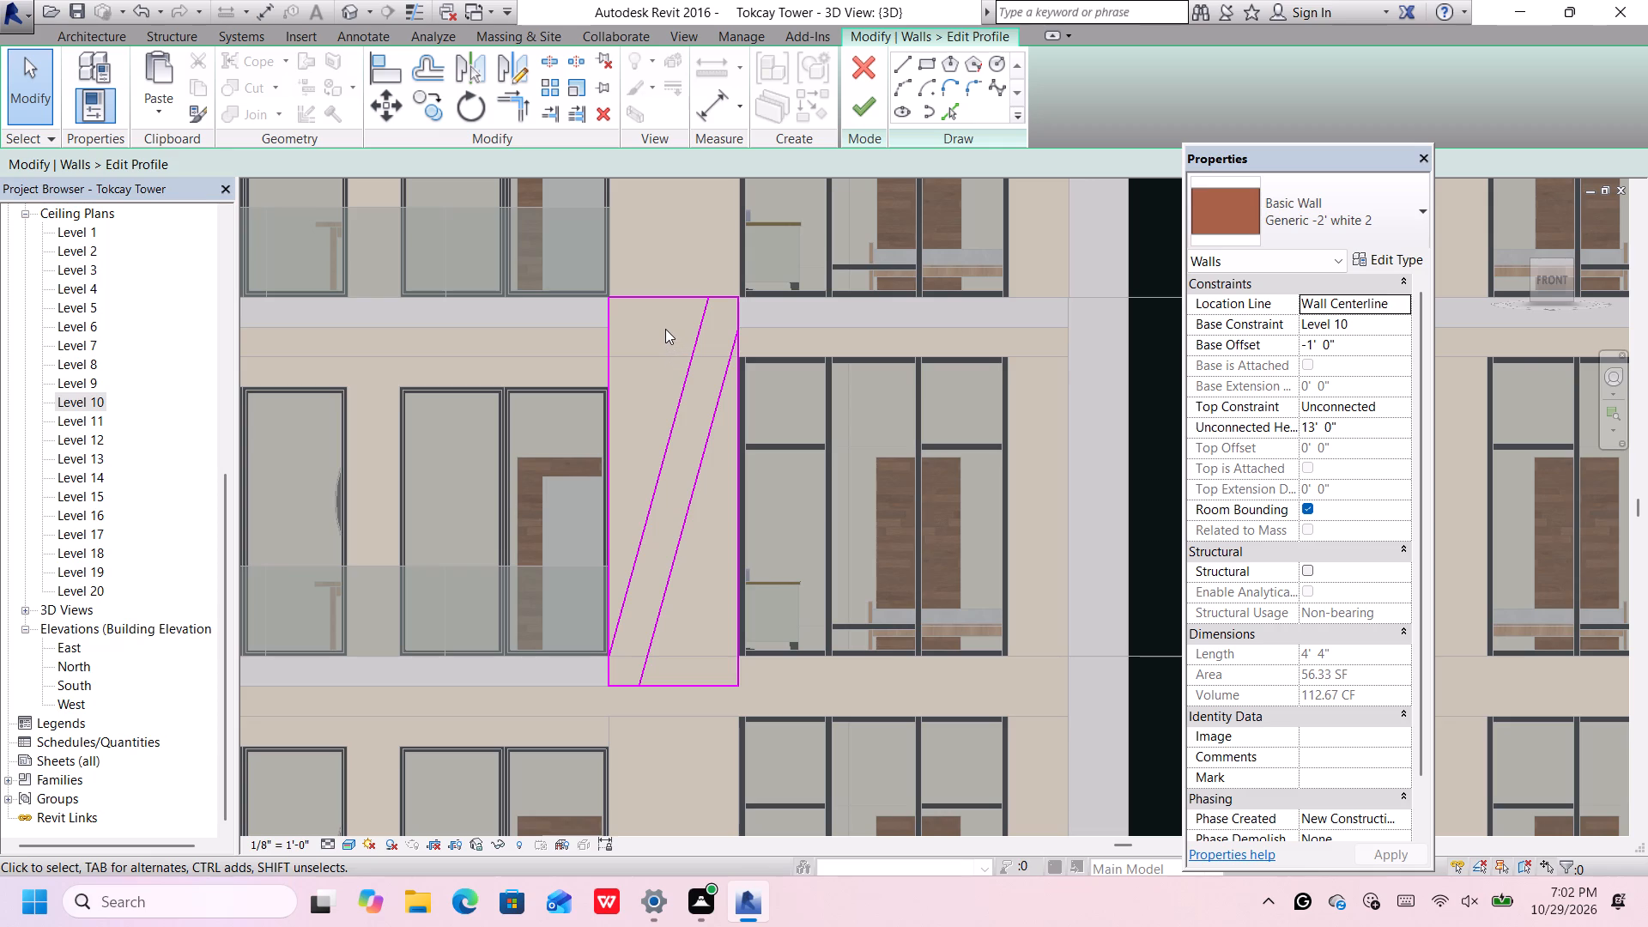
# Trim the outer edges to the two diagonals so a closed slanted band remains, and finish the western wall's profile.
pyautogui.scroll(-2, 665, 327)
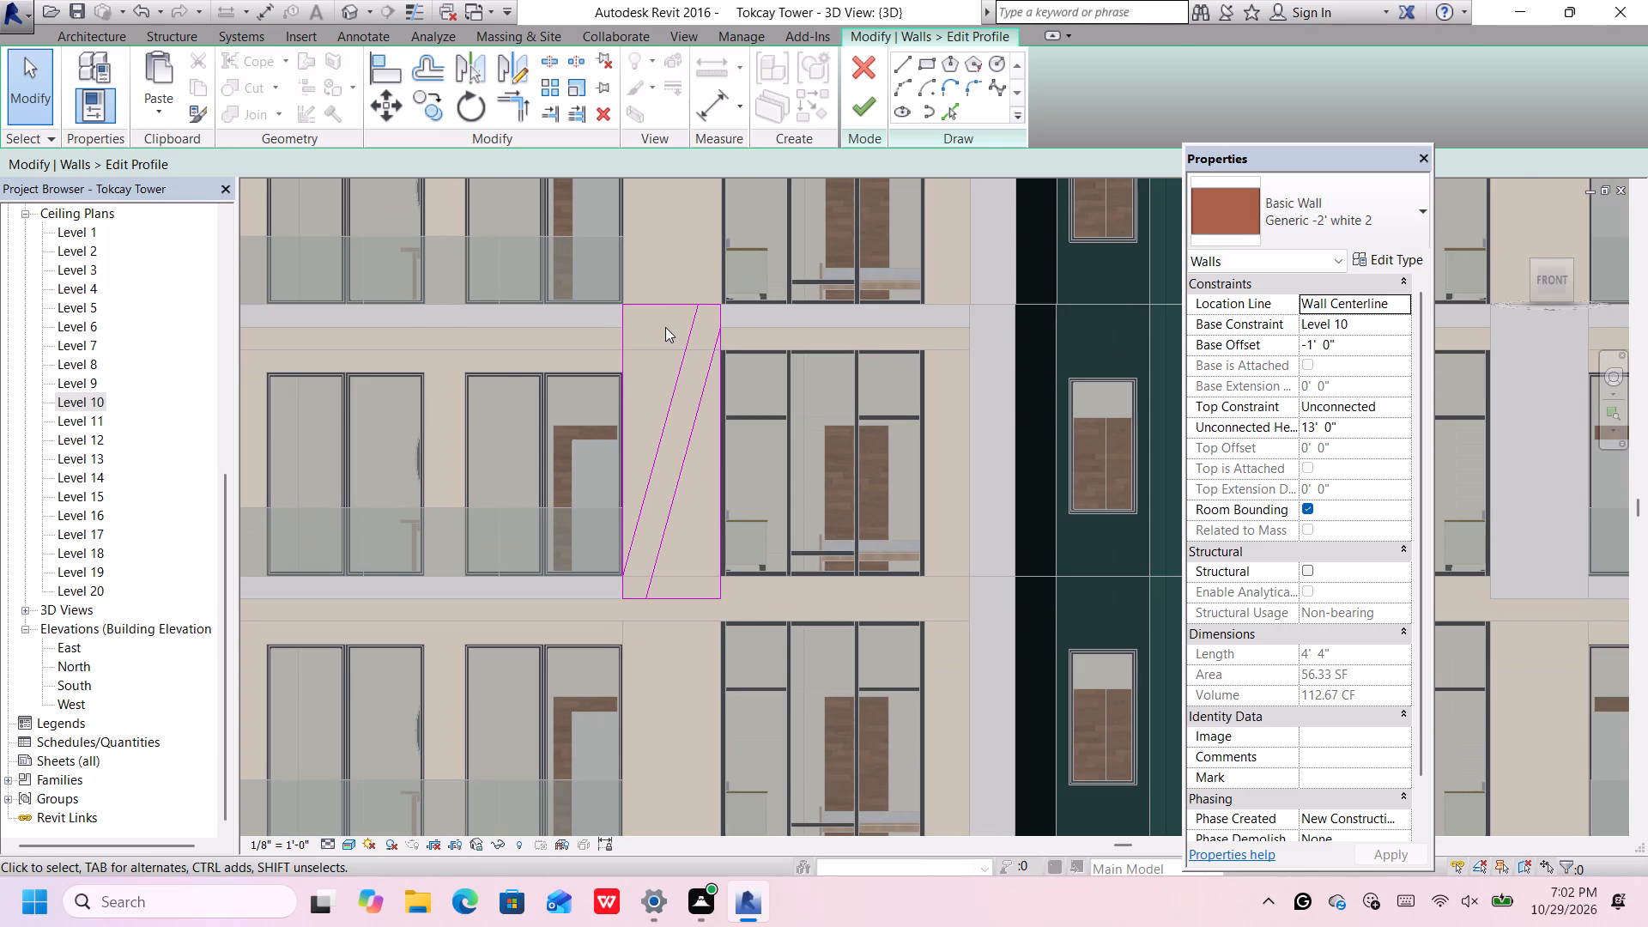
pyautogui.scroll(3, 671, 300)
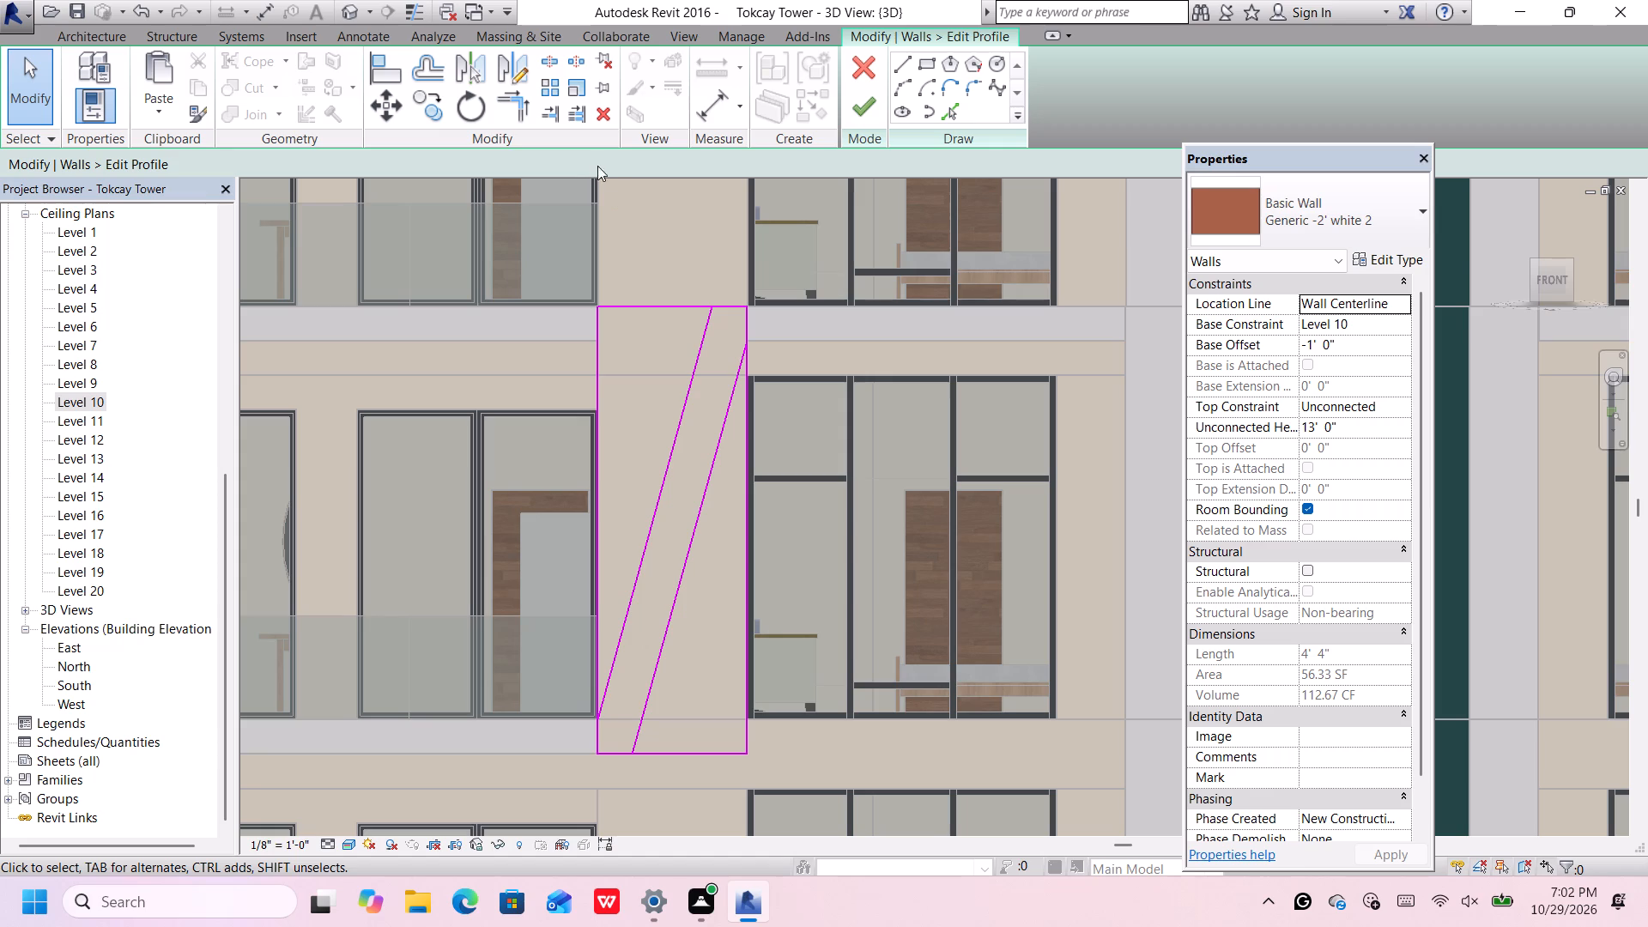
pyautogui.click(506, 107)
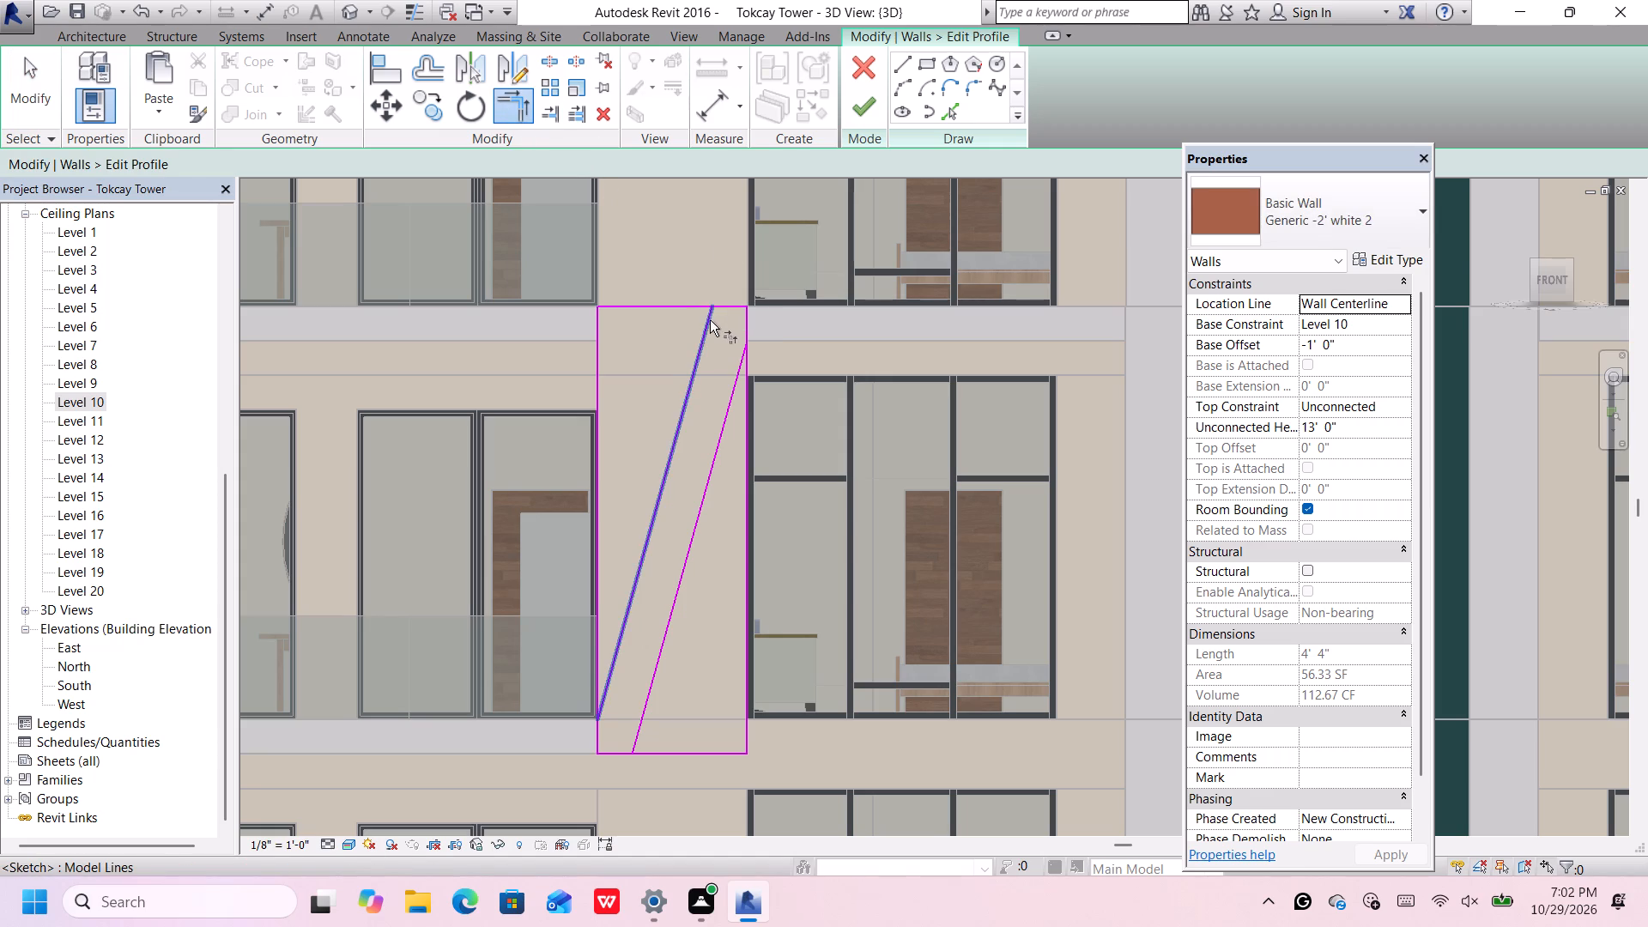
pyautogui.click(708, 320)
pyautogui.click(724, 305)
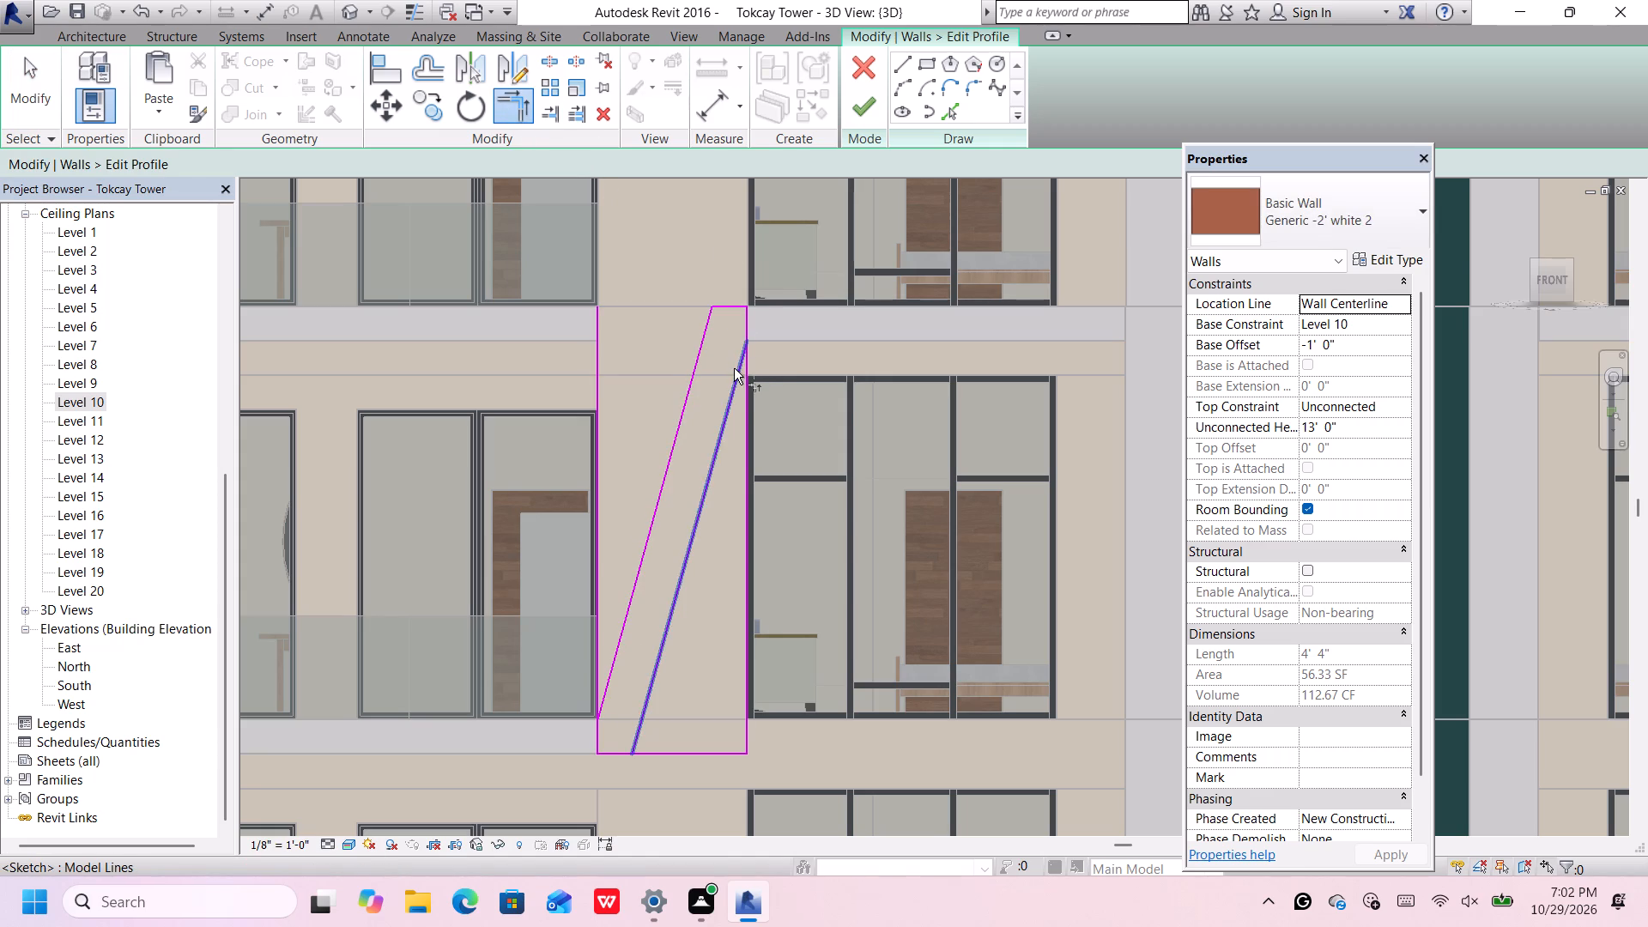
pyautogui.click(733, 370)
pyautogui.click(746, 322)
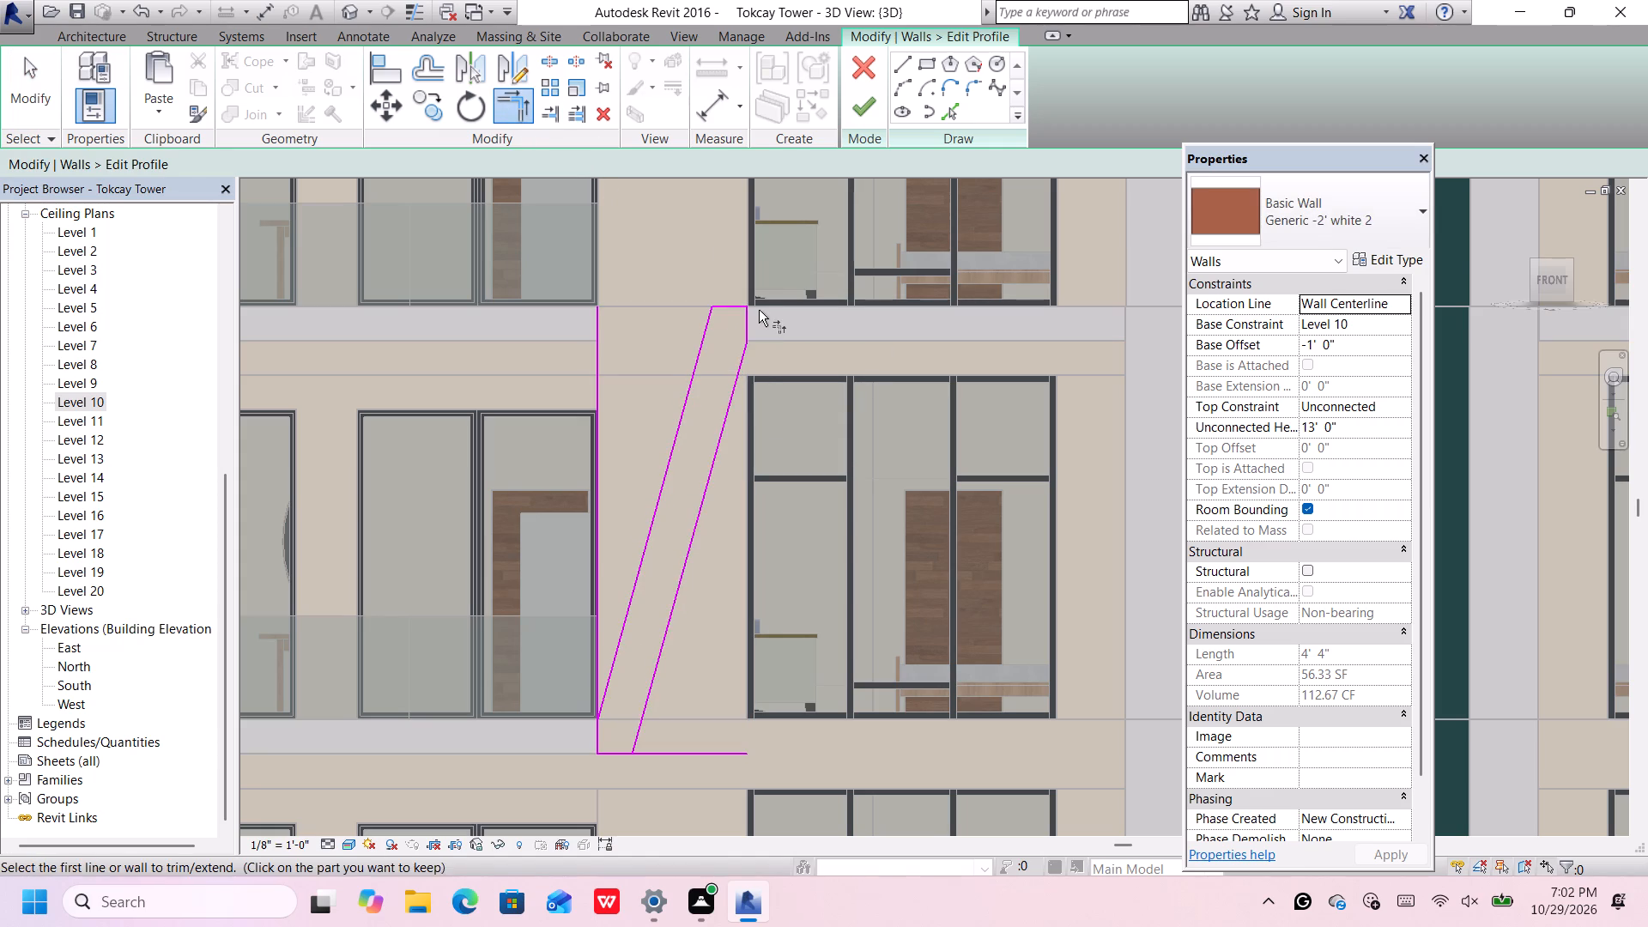
pyautogui.click(615, 667)
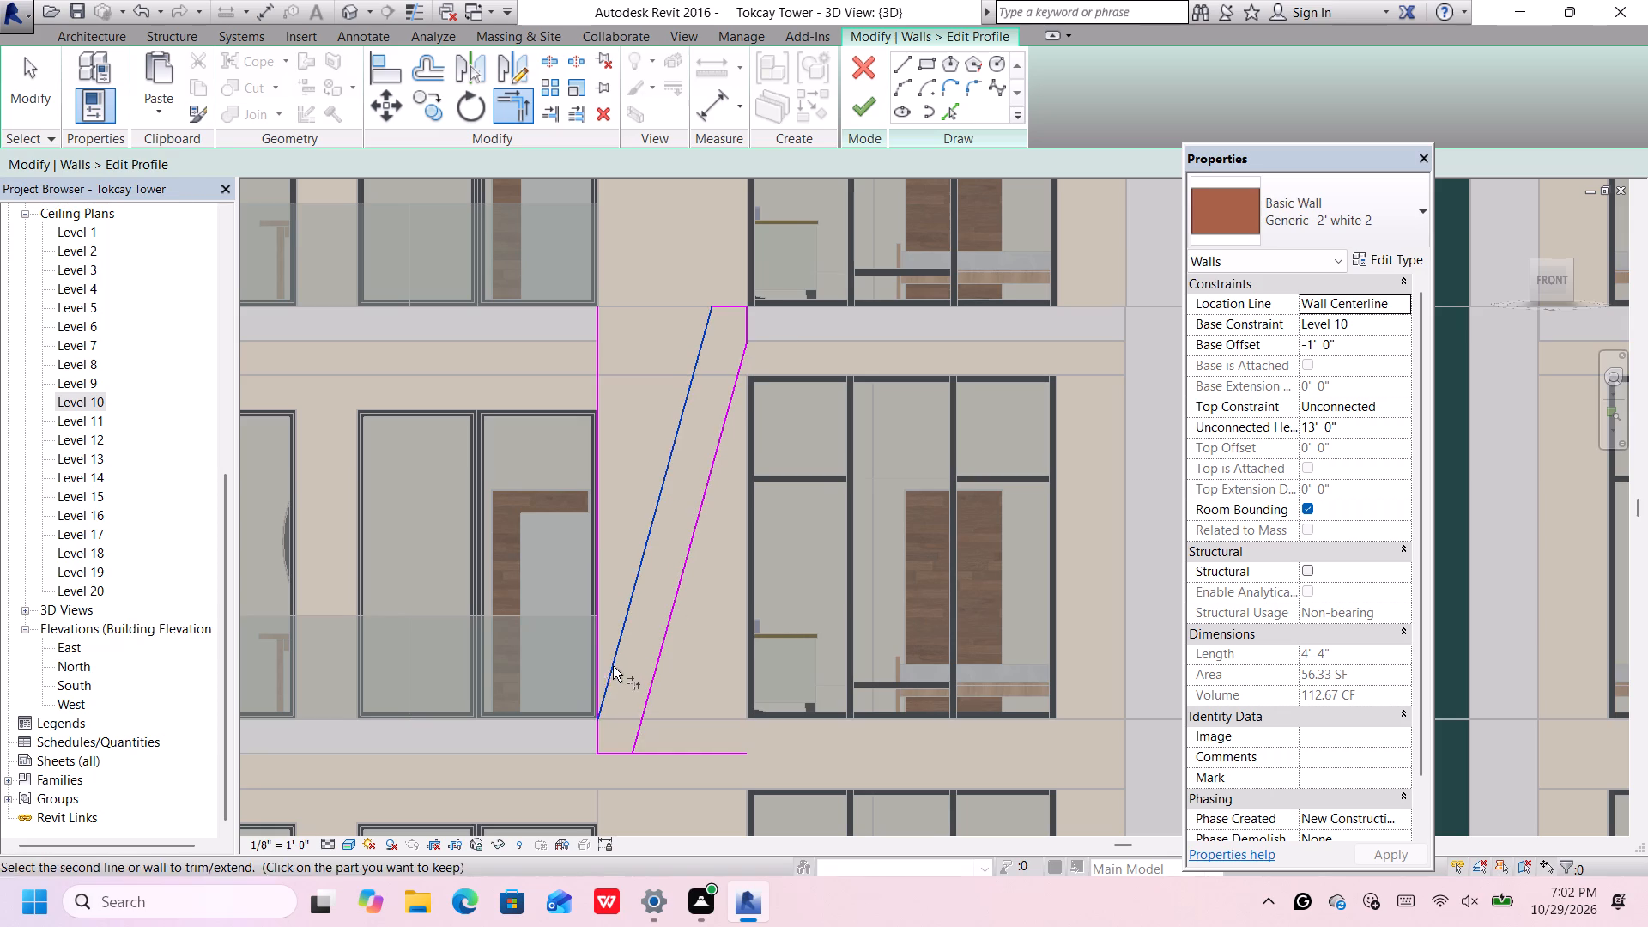
pyautogui.click(597, 735)
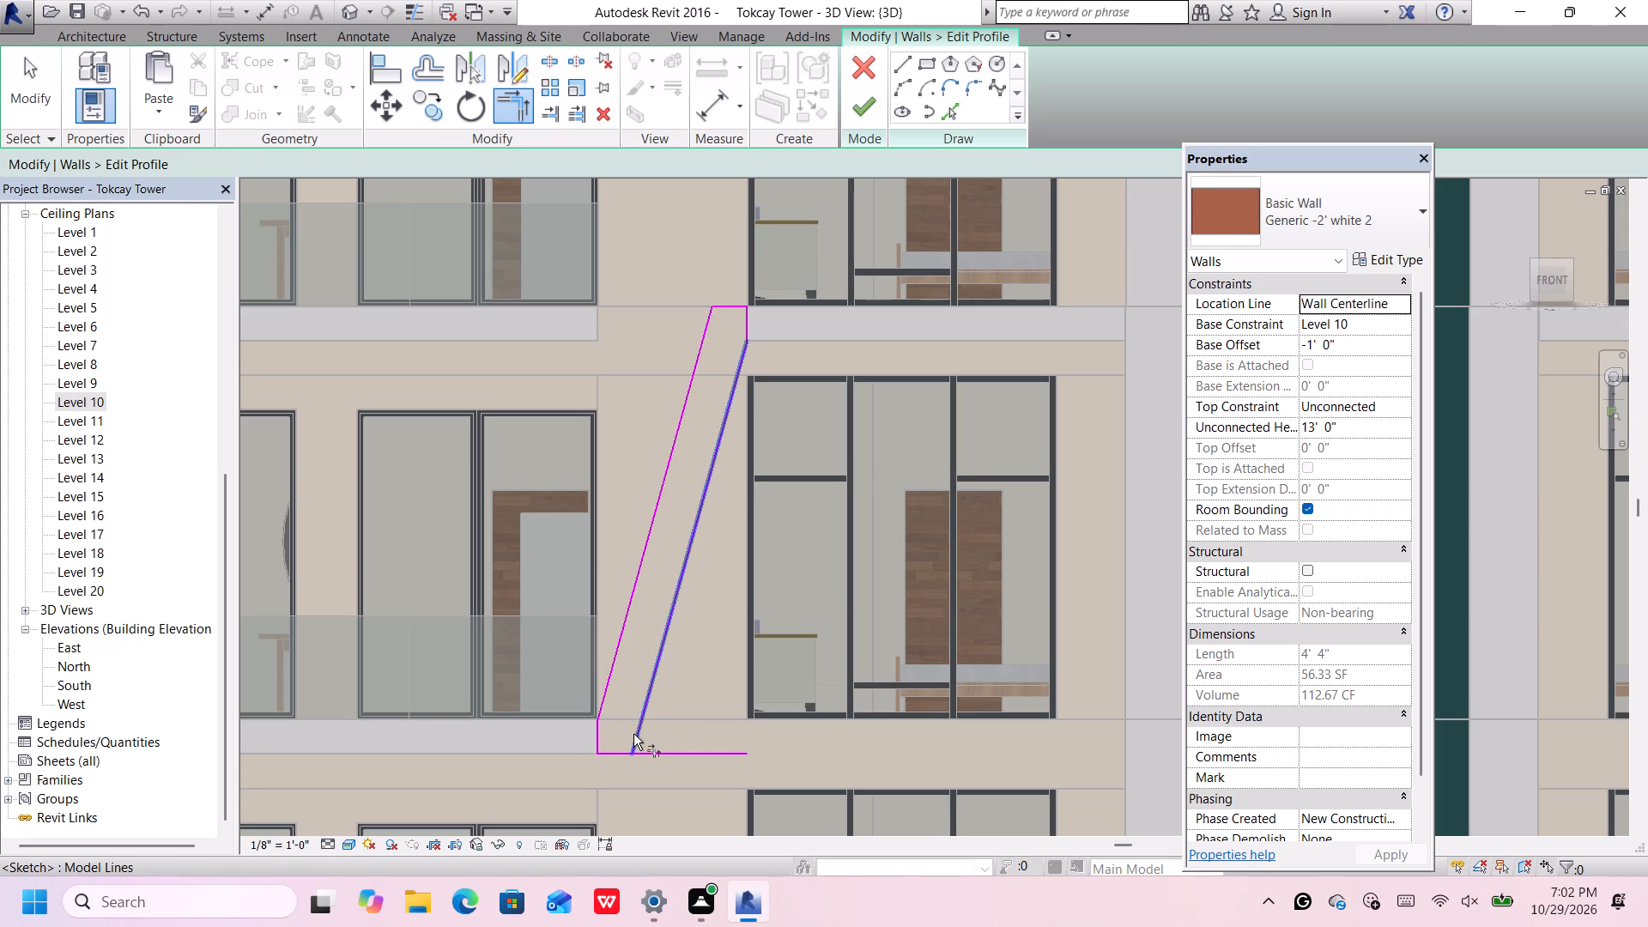
pyautogui.click(633, 734)
pyautogui.click(616, 751)
pyautogui.scroll(-4, 626, 688)
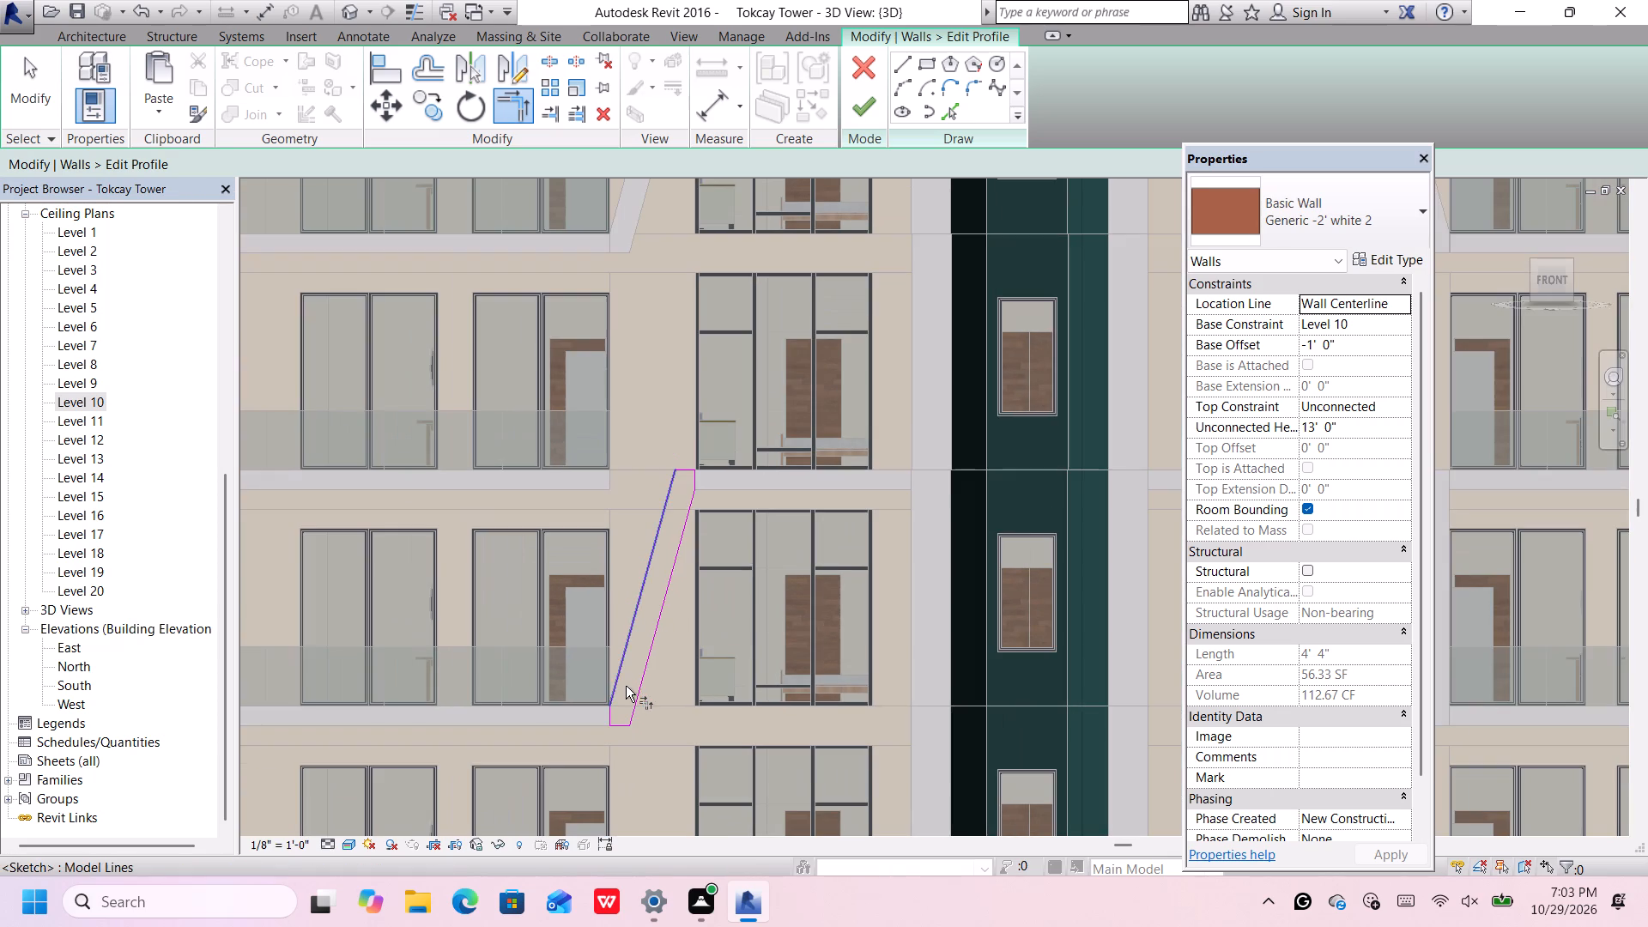
pyautogui.click(863, 110)
pyautogui.scroll(-8, 687, 300)
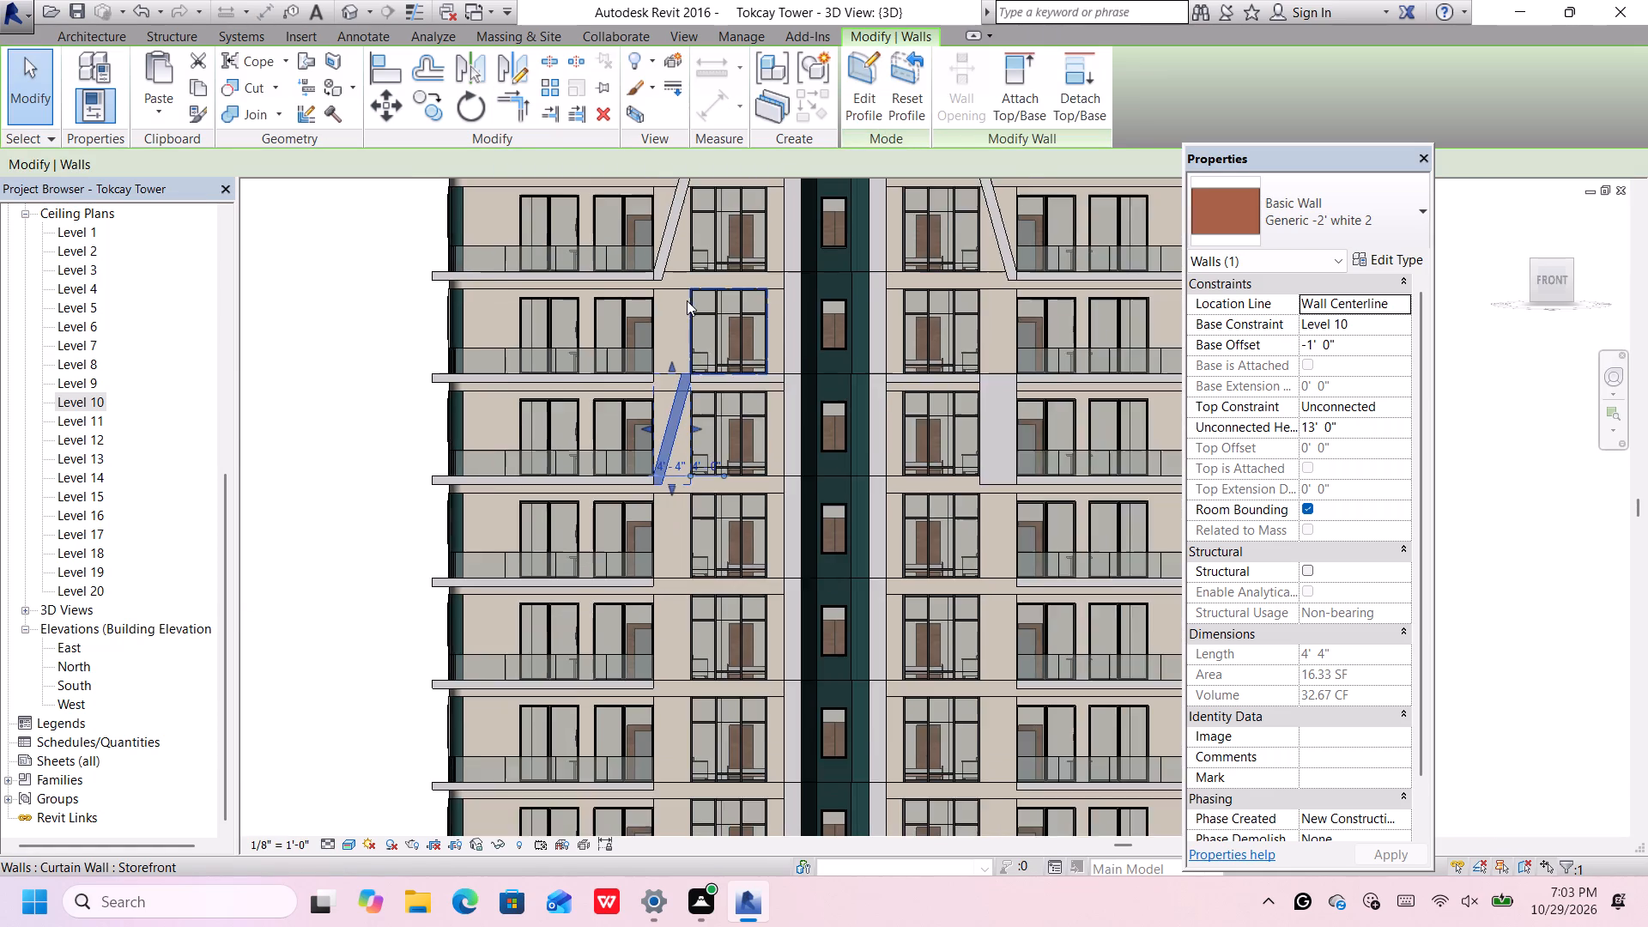
pyautogui.click(1135, 483)
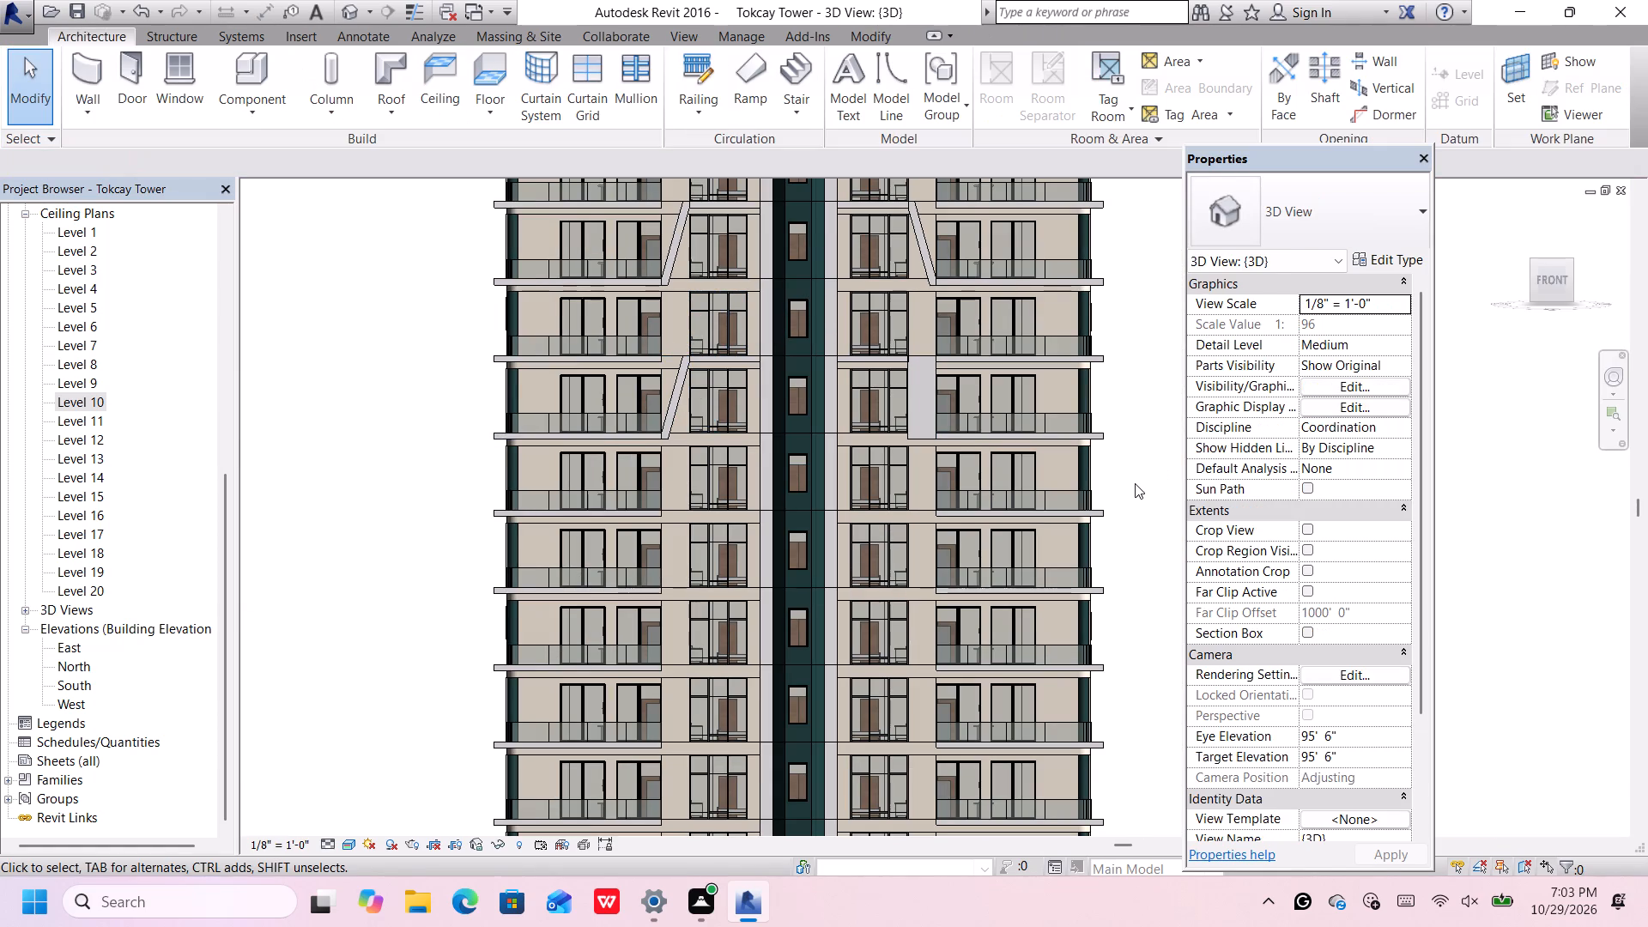
# Open the eastern Level 10 white wall's profile for editing and offset copies of all four edges 1' 0" inward.
pyautogui.scroll(4, 922, 374)
pyautogui.click(924, 339)
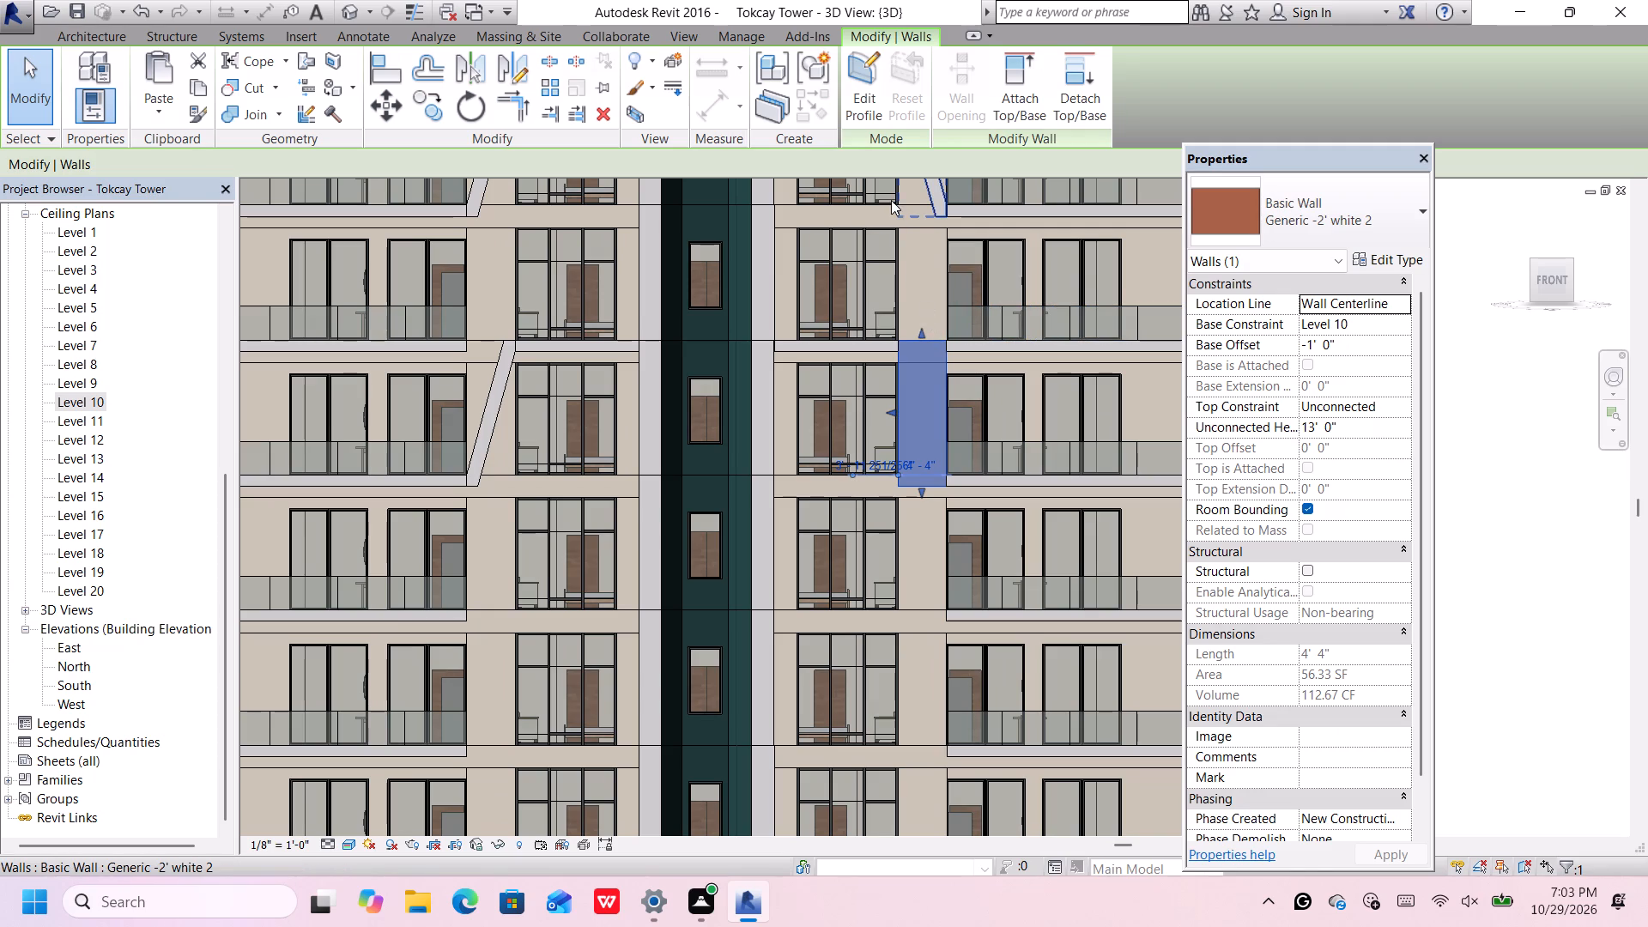
pyautogui.click(859, 59)
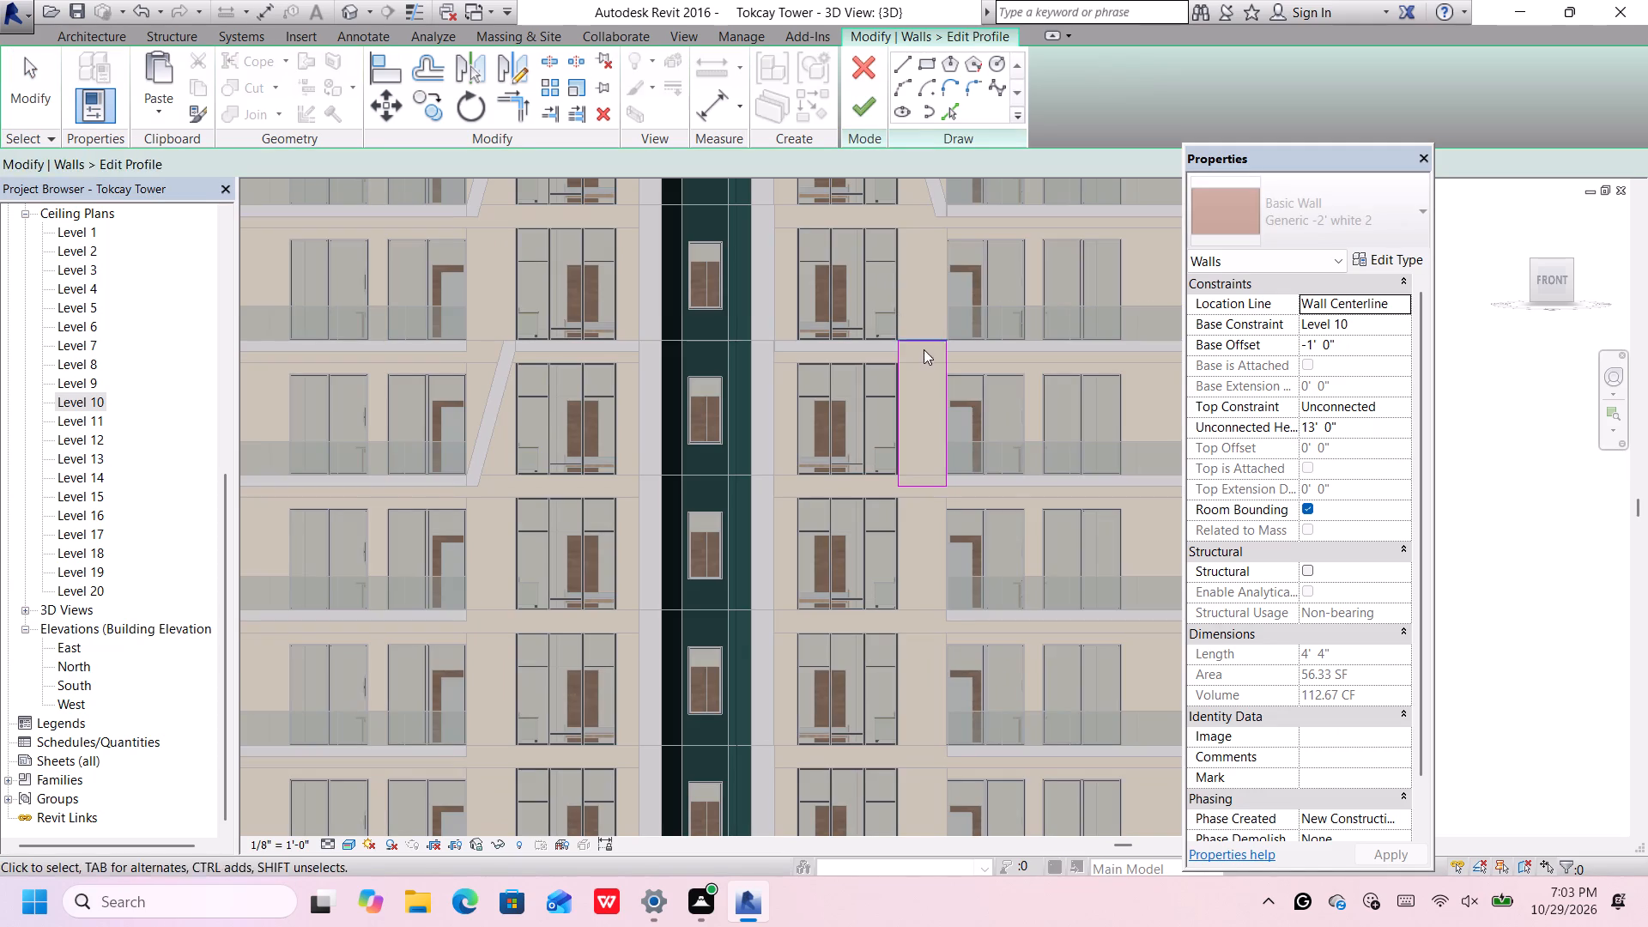
pyautogui.scroll(4, 930, 382)
pyautogui.scroll(-12, 930, 377)
pyautogui.scroll(2, 950, 379)
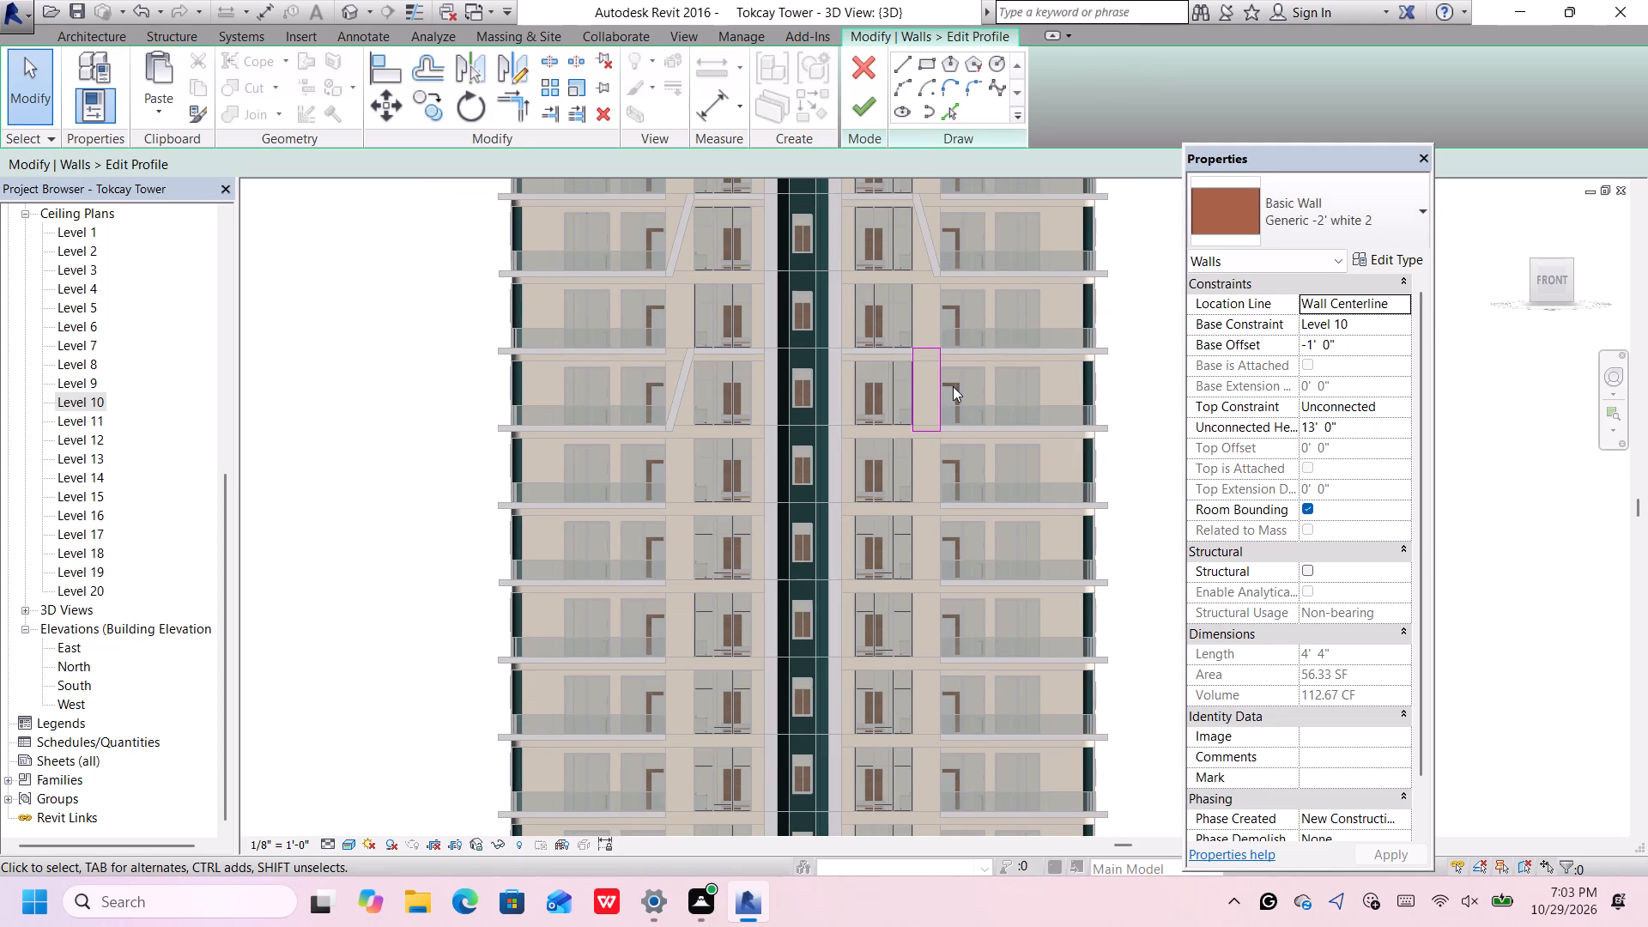
pyautogui.scroll(11, 953, 386)
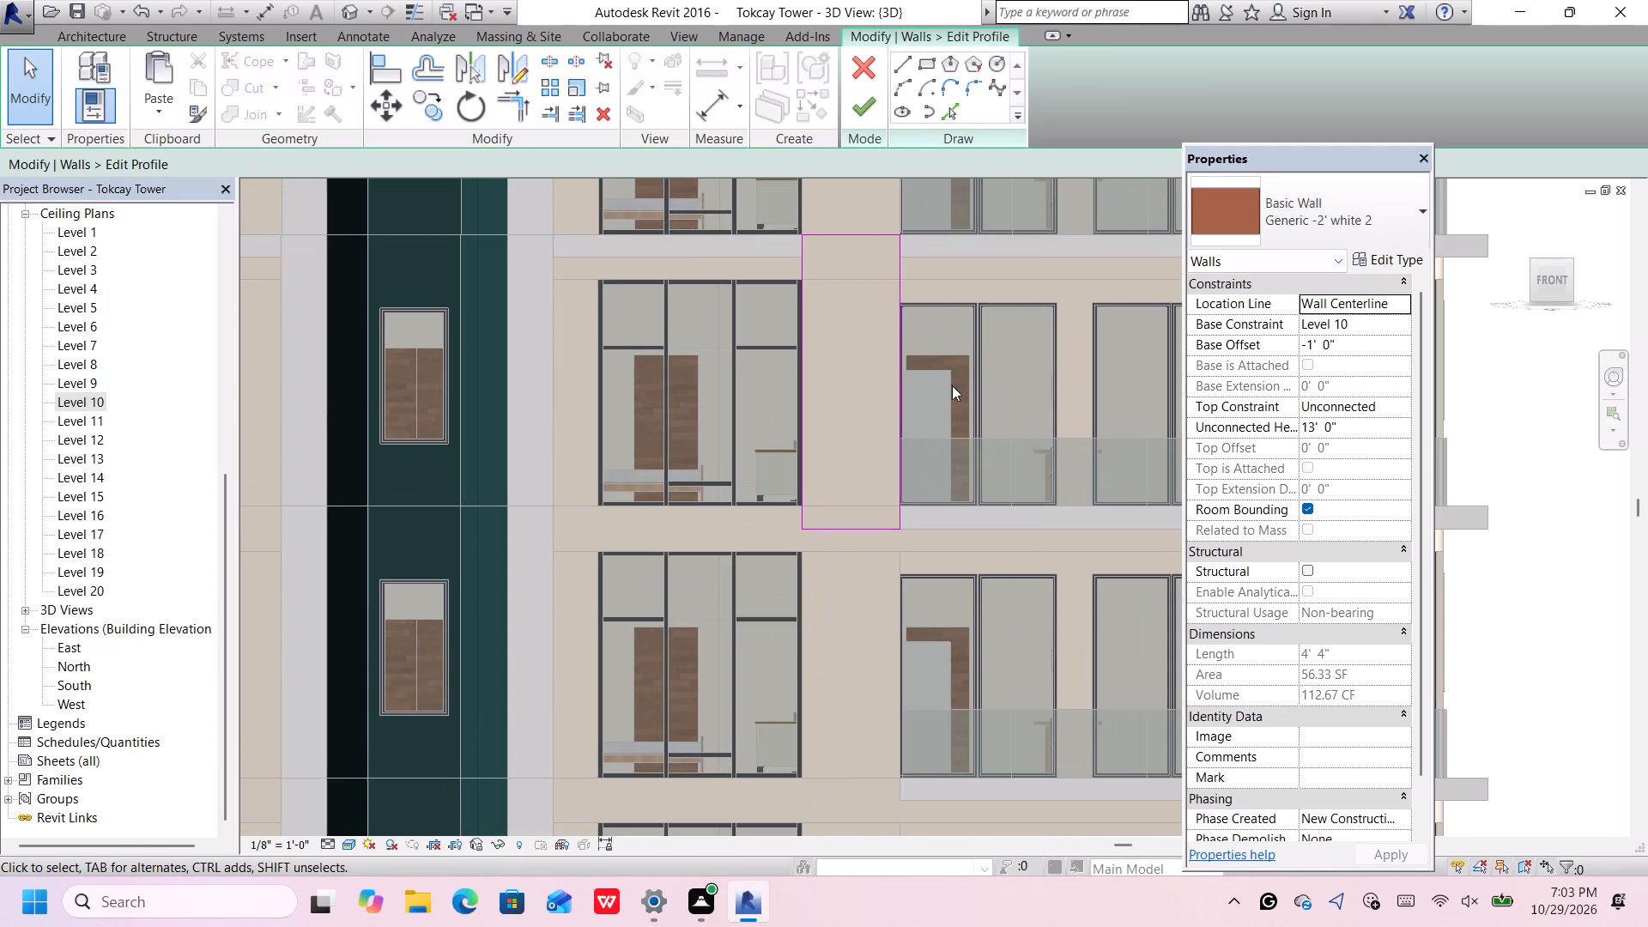
pyautogui.scroll(1, 930, 381)
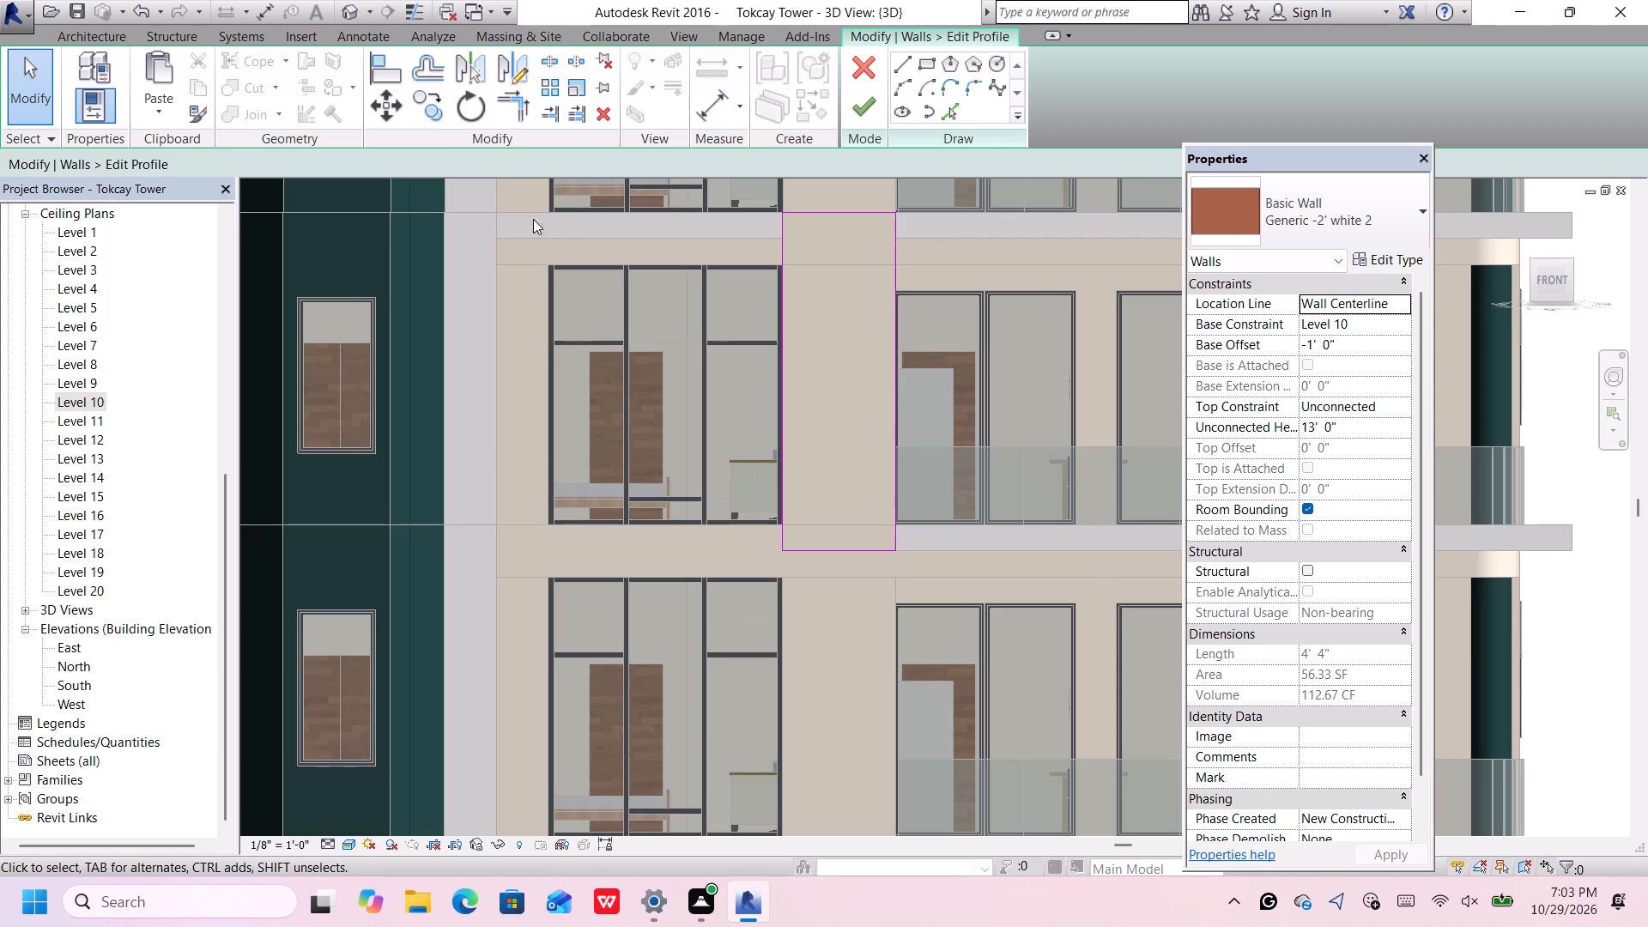
pyautogui.click(424, 59)
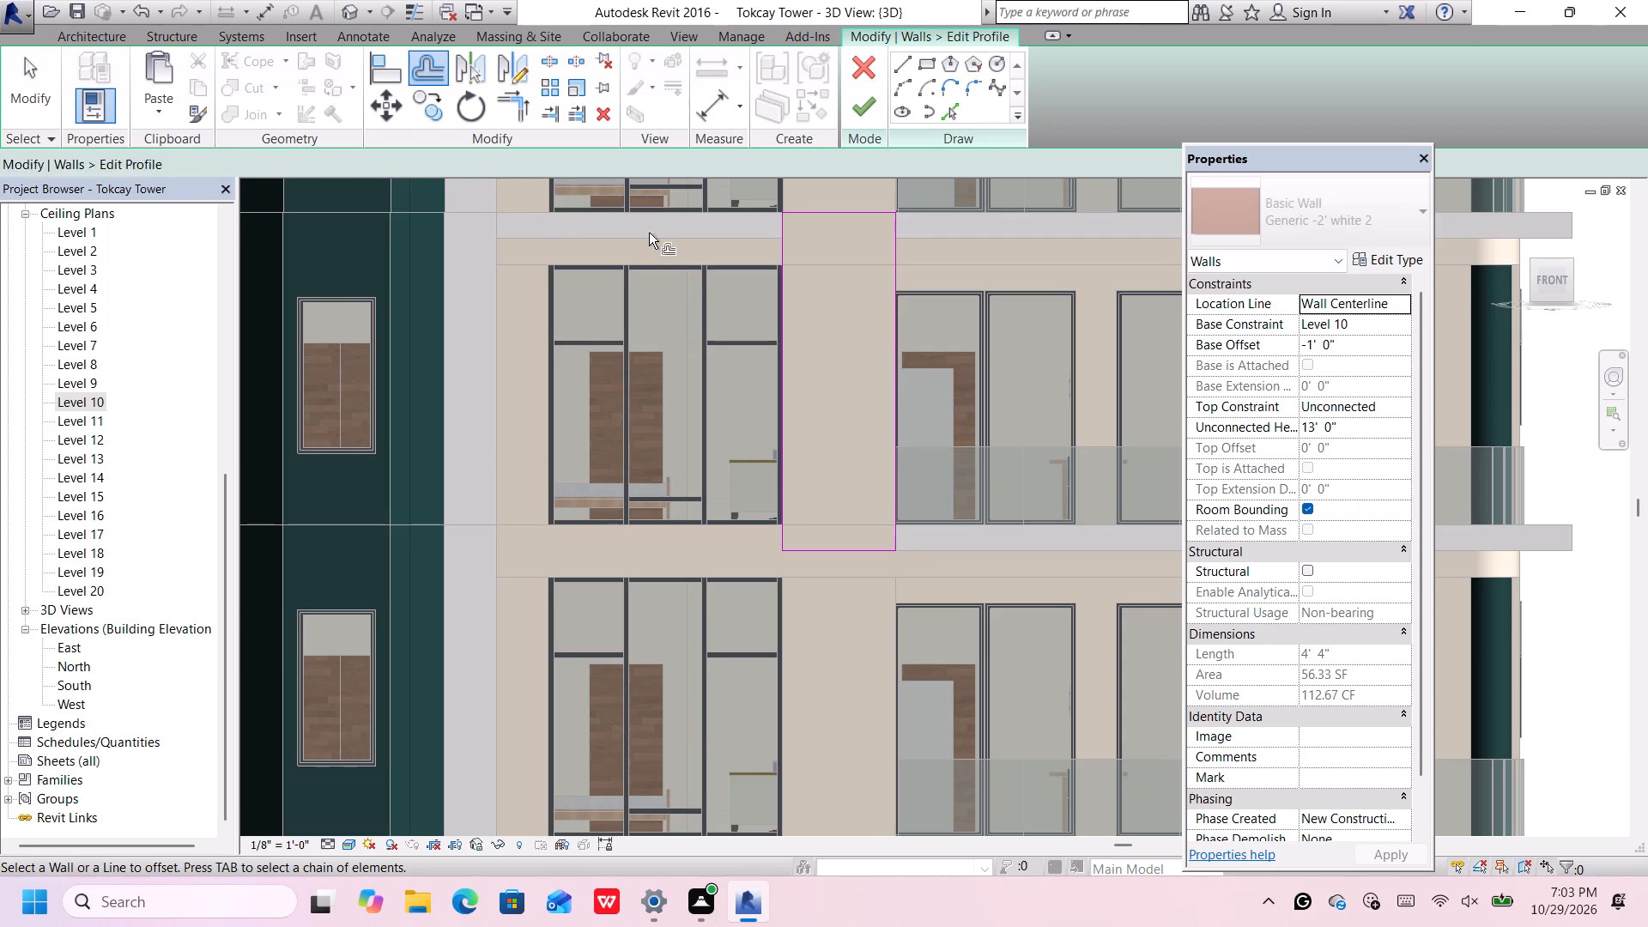
pyautogui.click(790, 340)
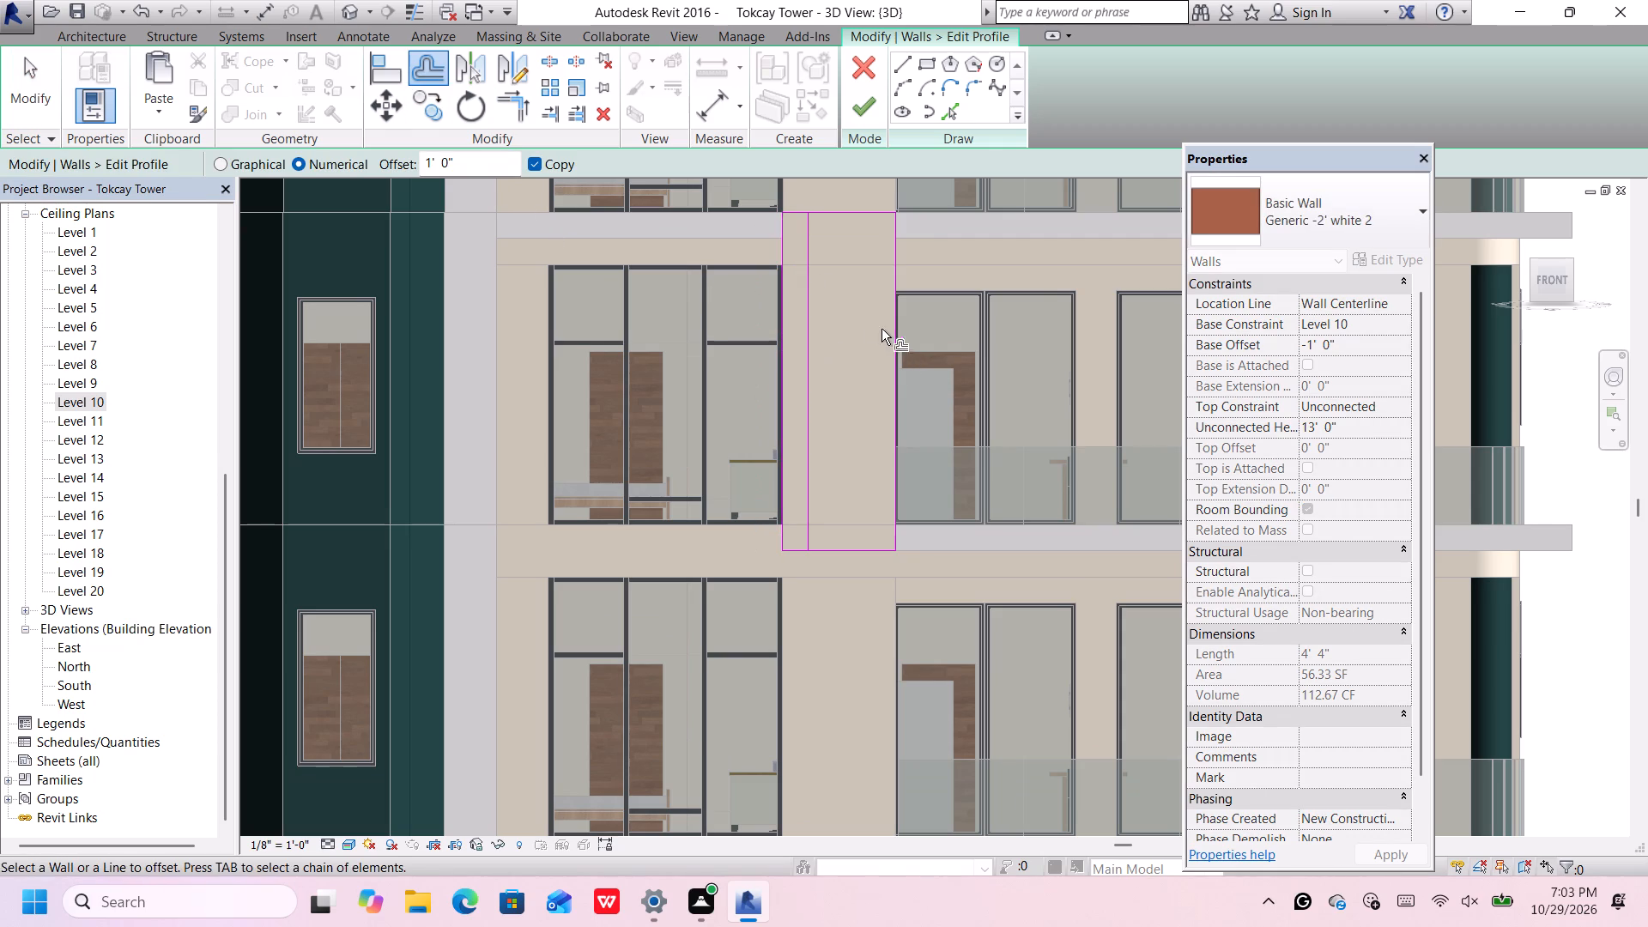
pyautogui.click(888, 342)
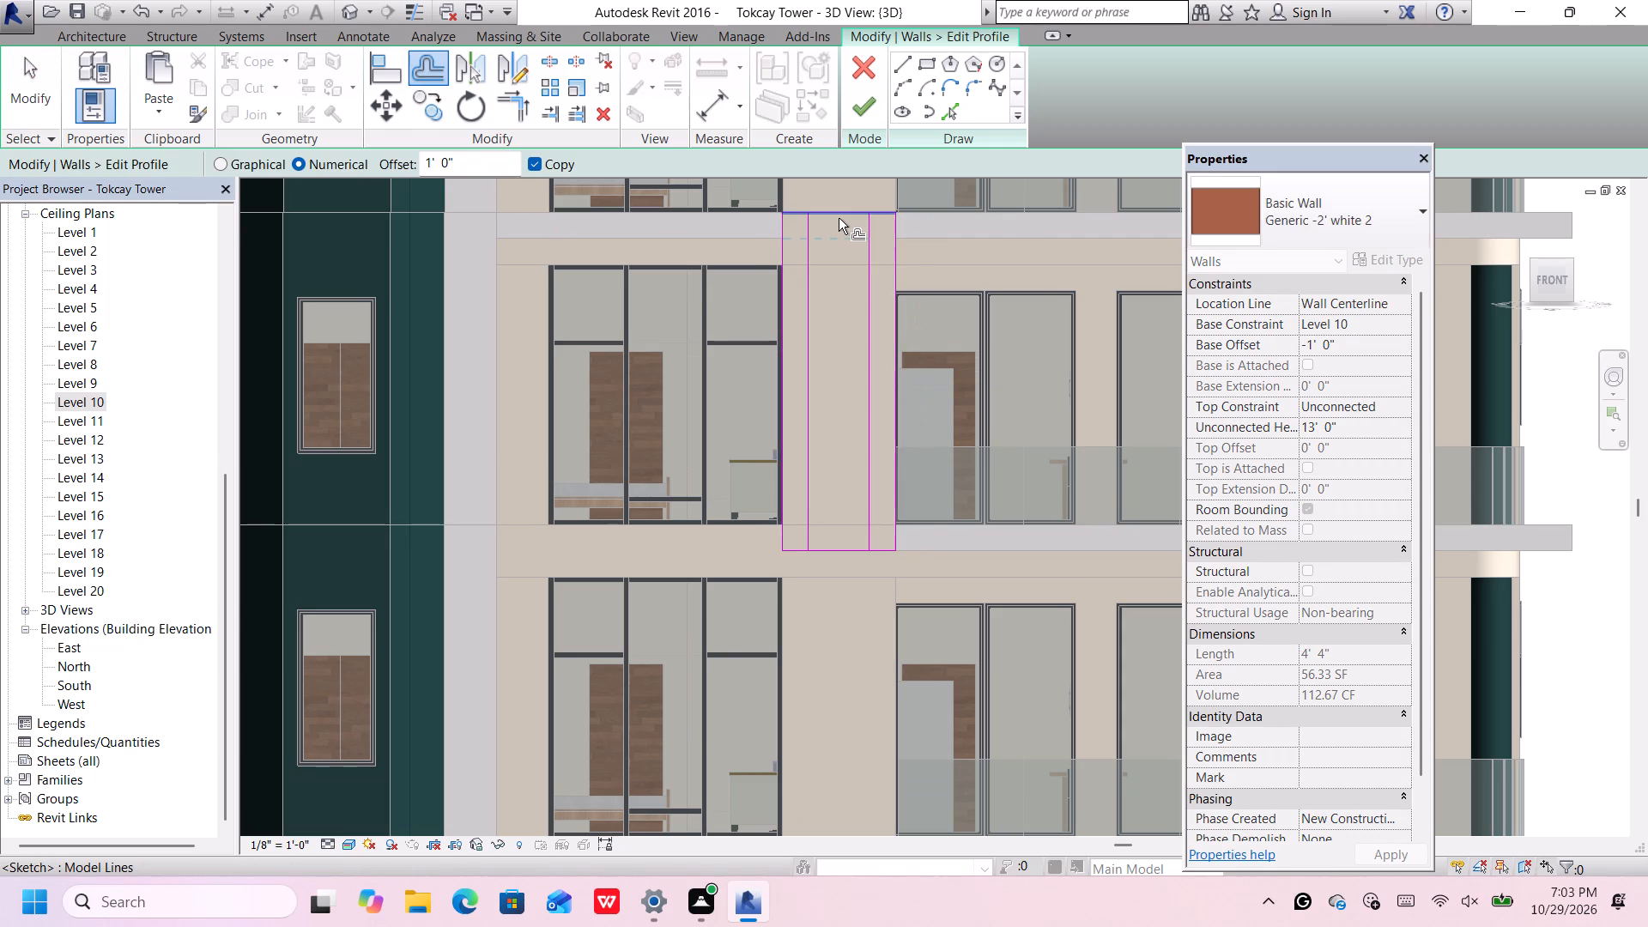
pyautogui.click(839, 218)
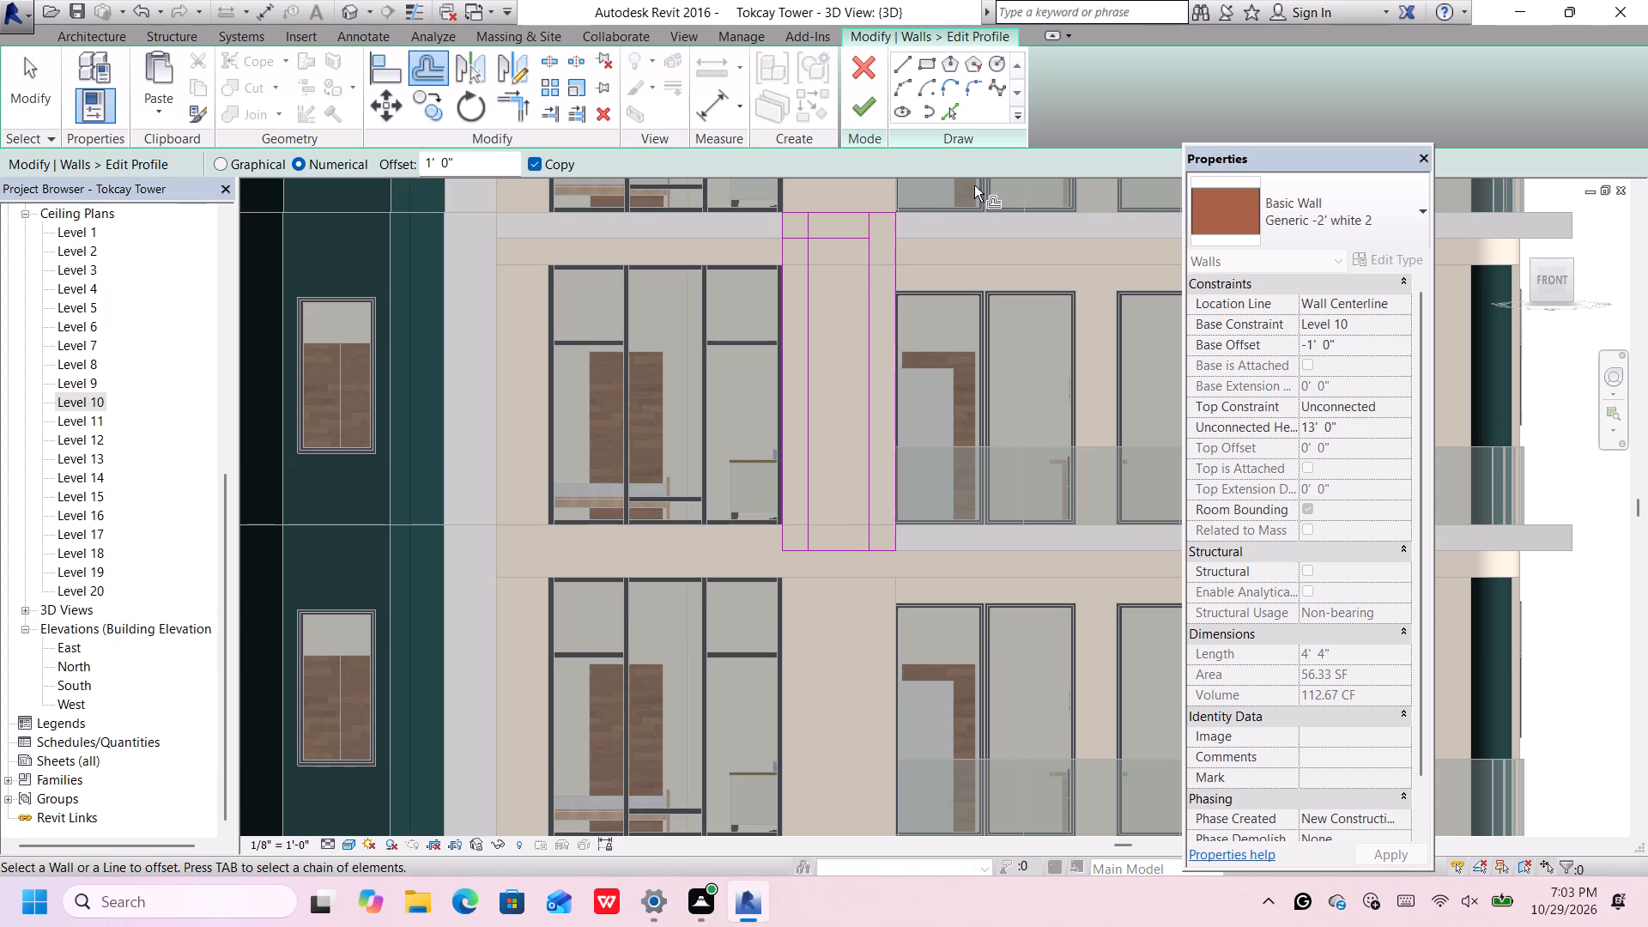
pyautogui.click(848, 548)
# Draw two parallel diagonal lines descending eastward across the profile, between the ends of the 1' offset lines on the wall's outer edges.
pyautogui.click(904, 61)
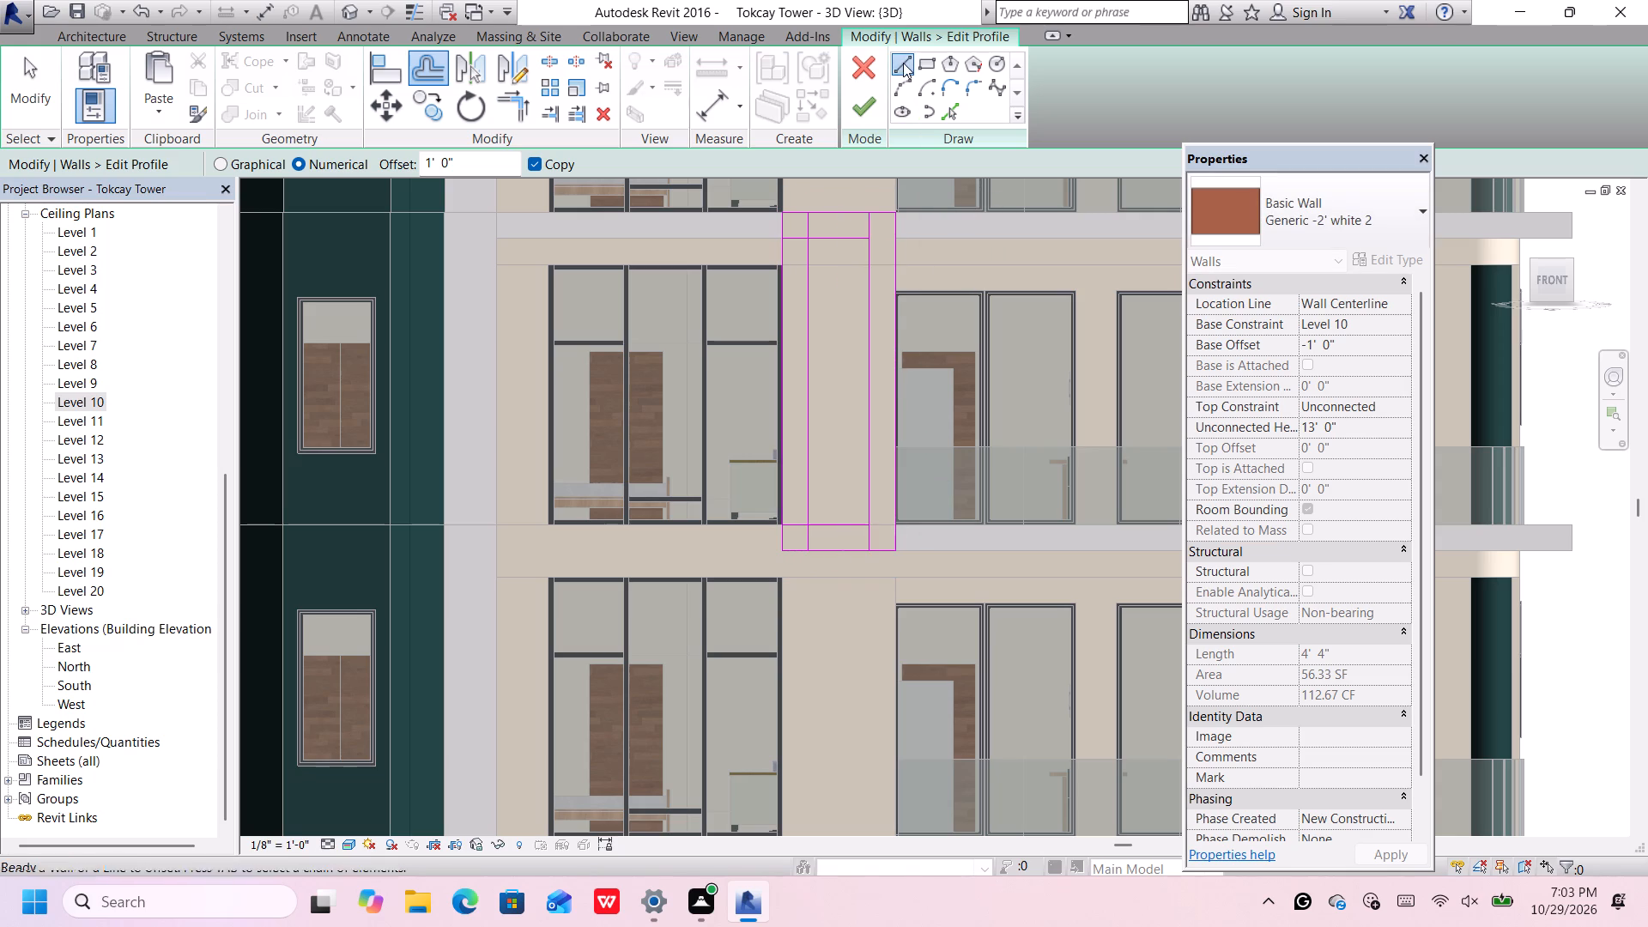
pyautogui.click(817, 218)
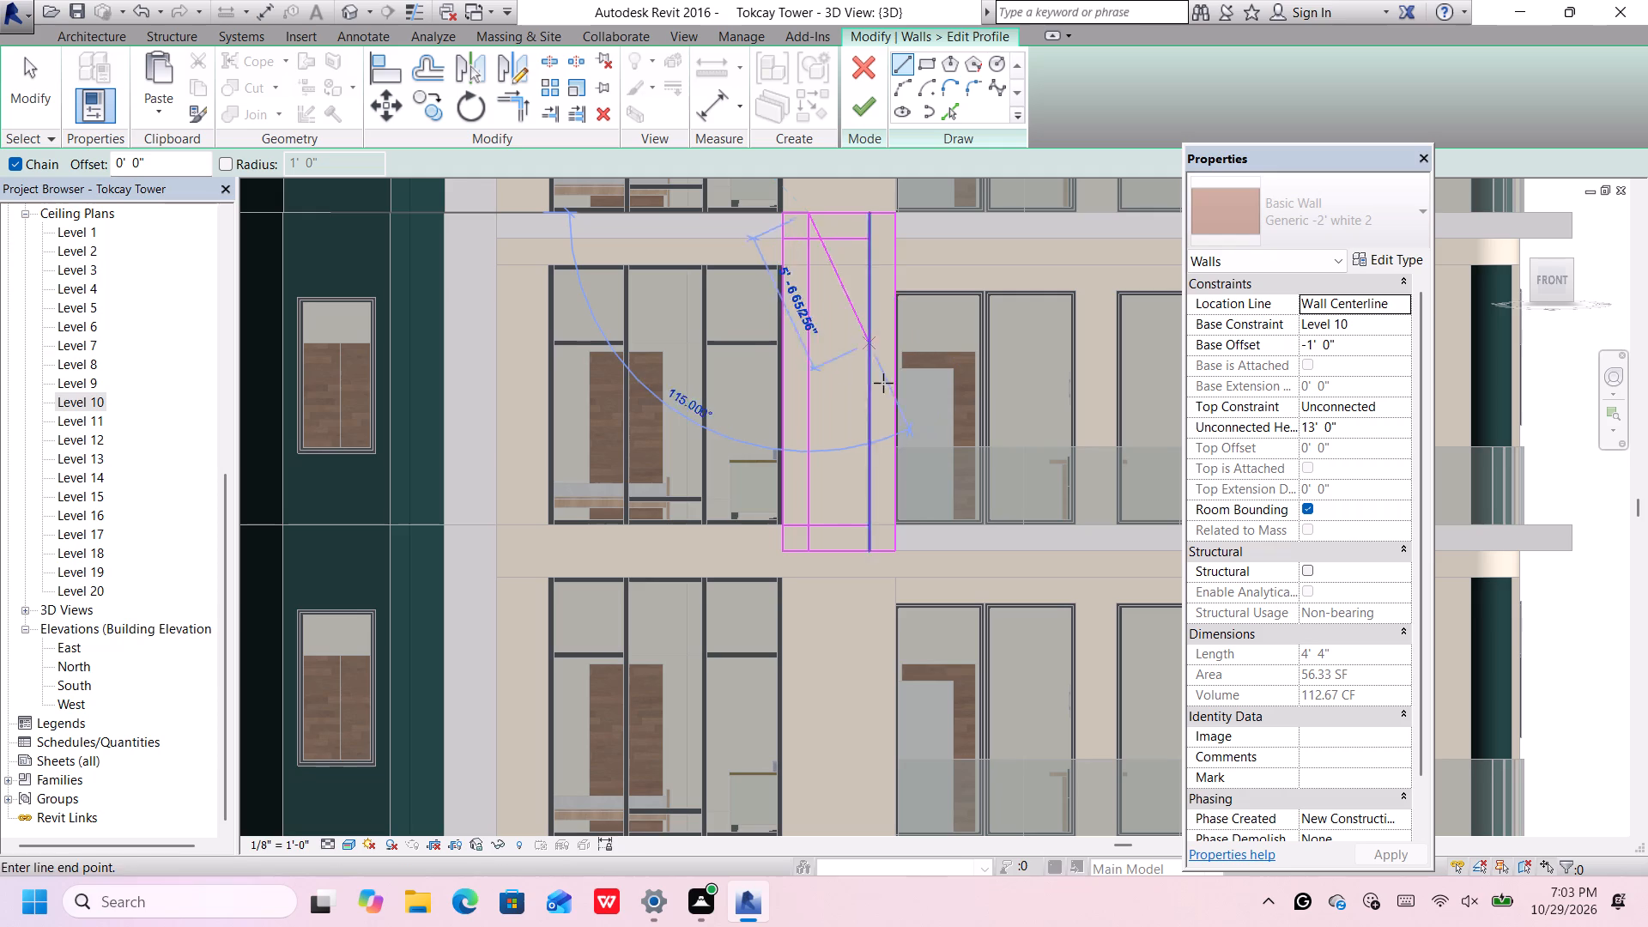
pyautogui.click(896, 525)
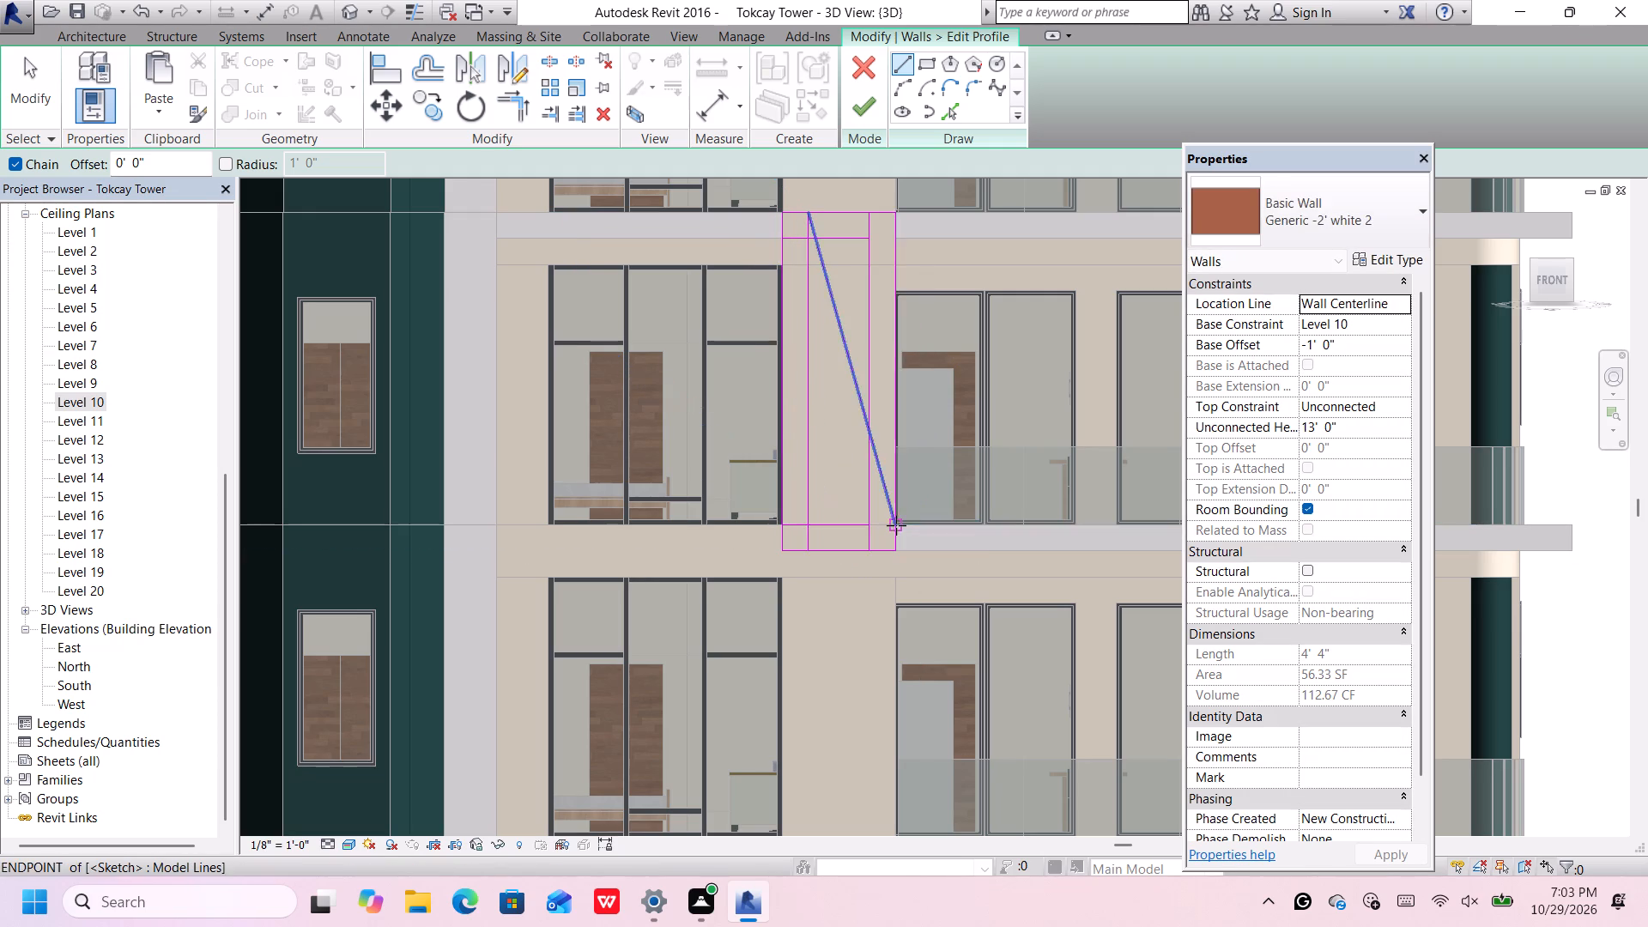
pyautogui.click(784, 239)
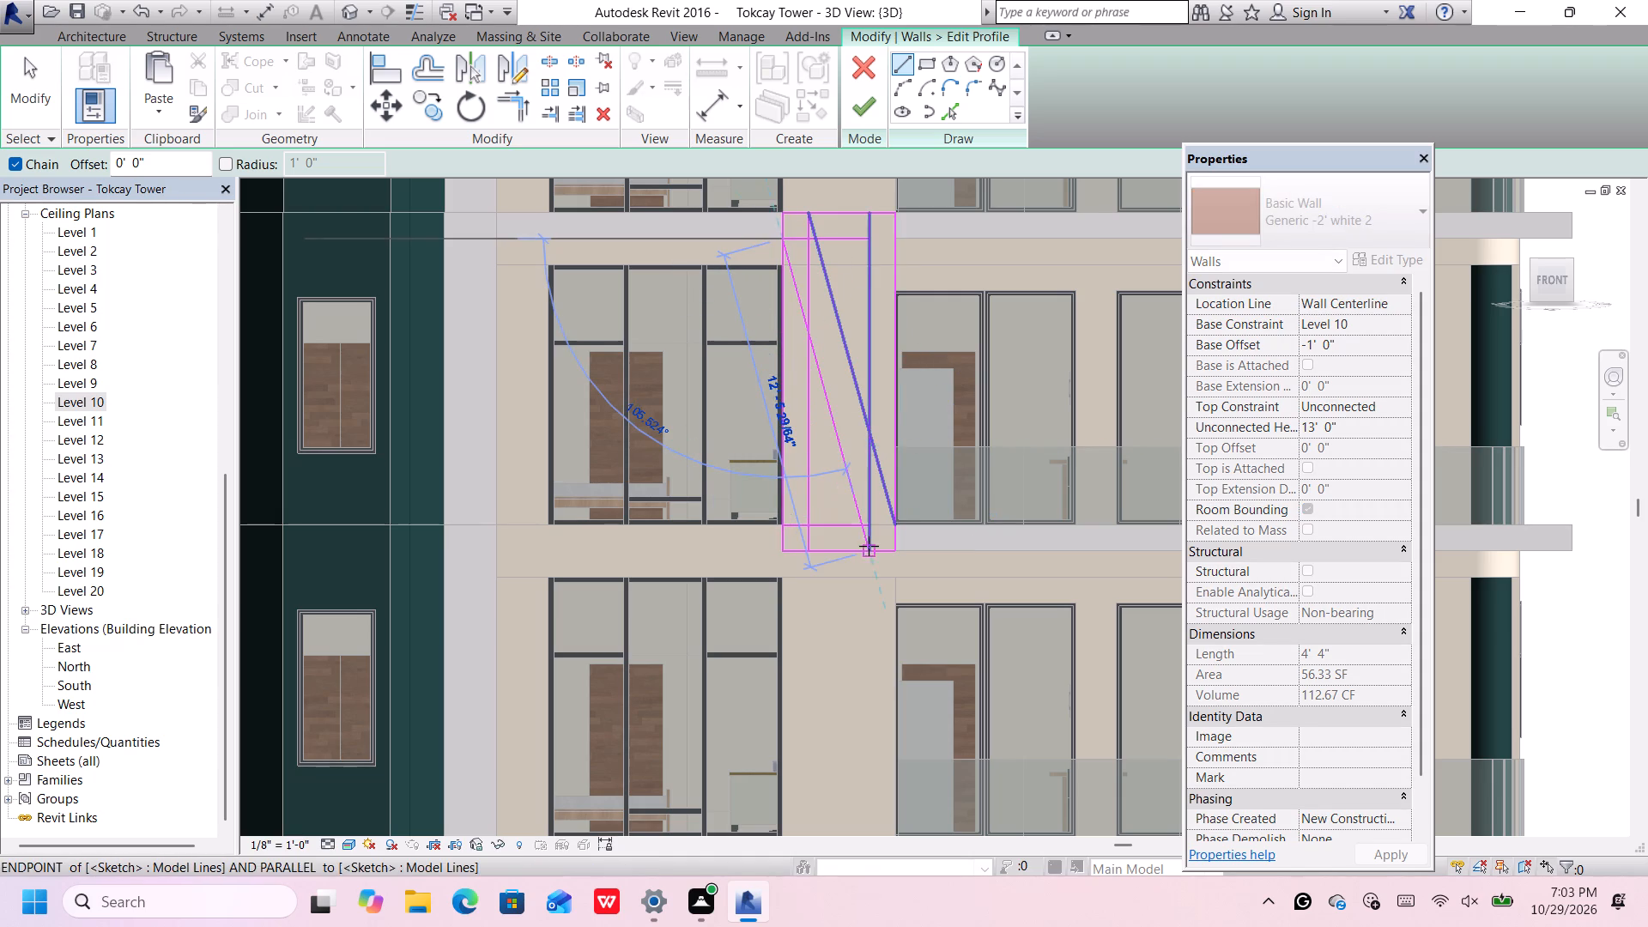
pyautogui.click(869, 550)
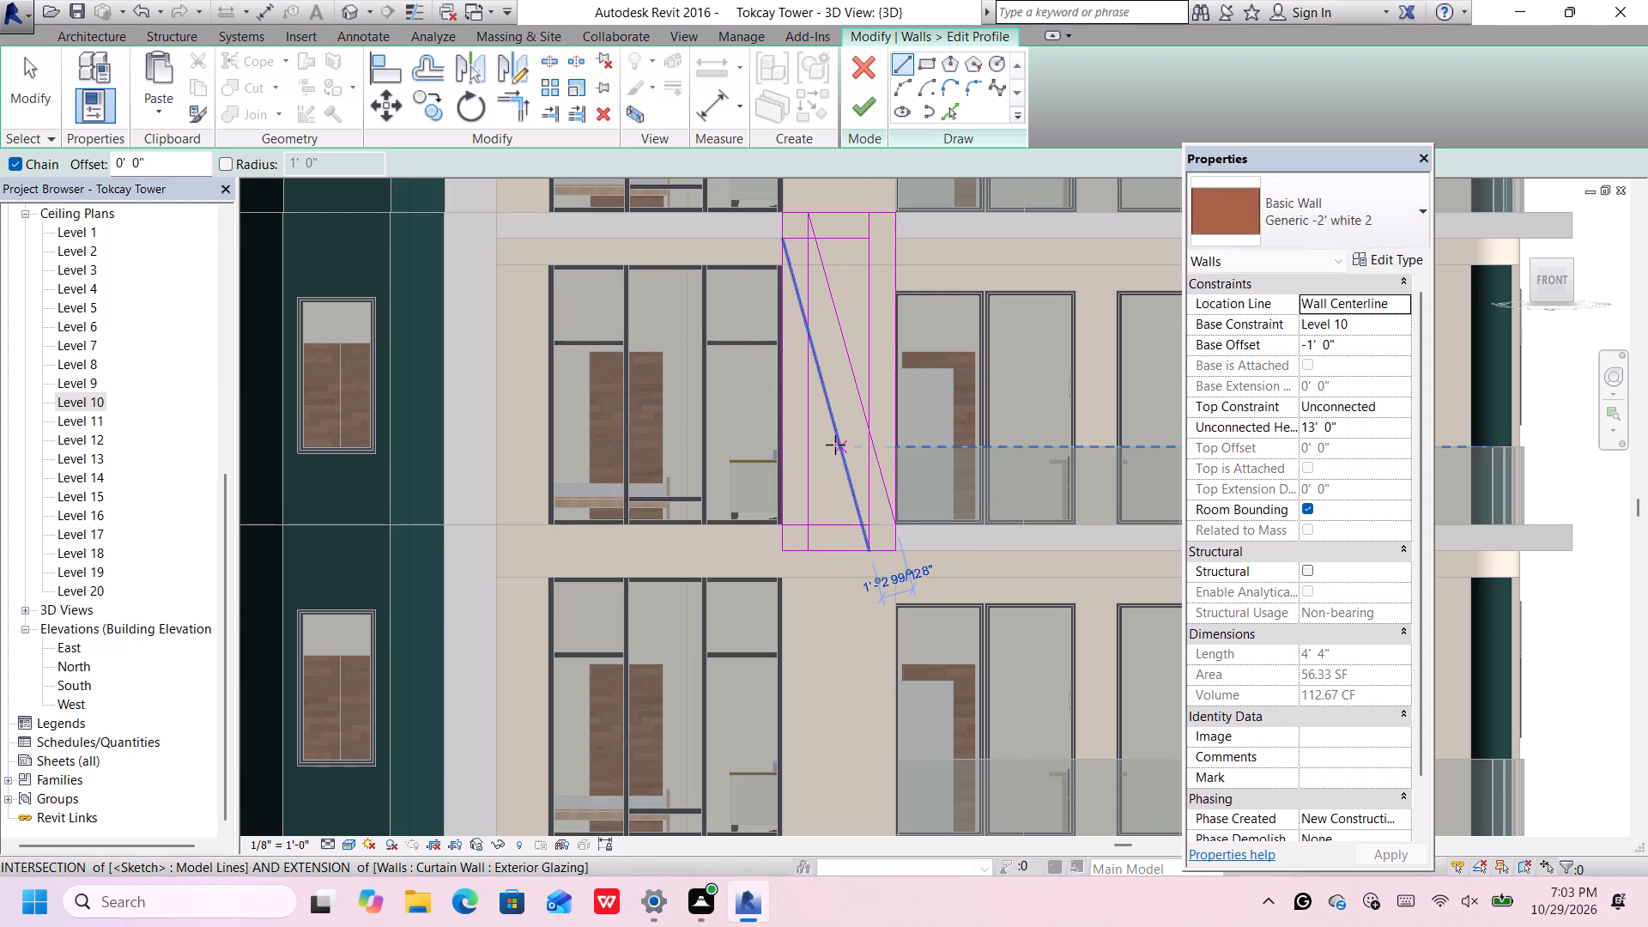
pyautogui.press('Escape')
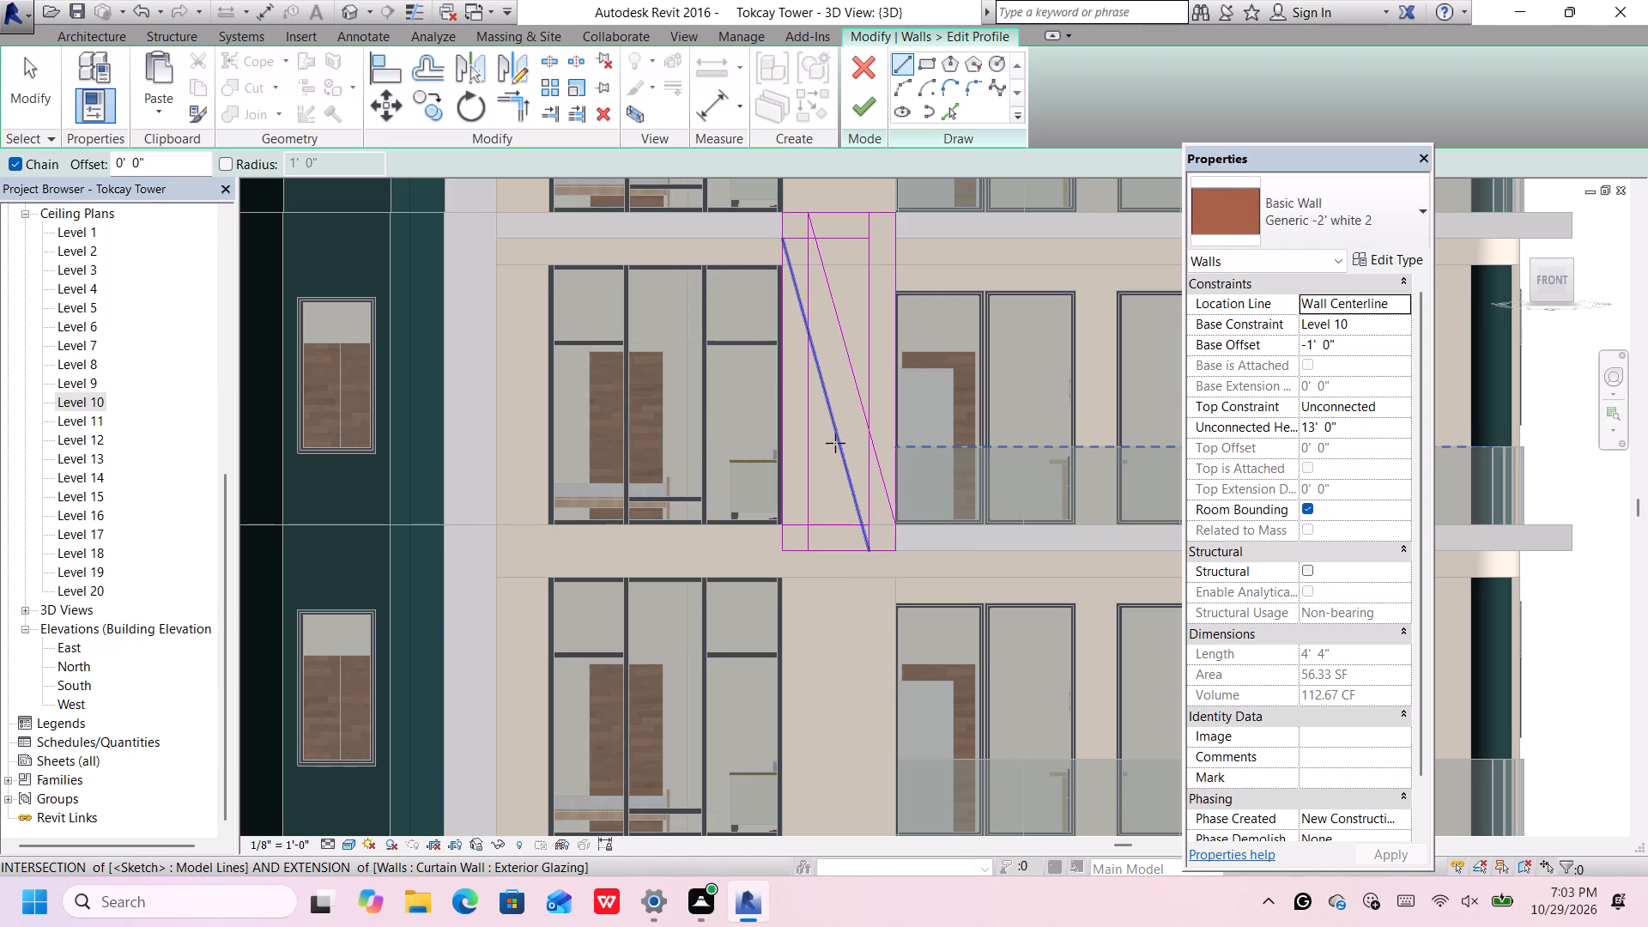
pyautogui.press('space')
pyautogui.click(808, 414)
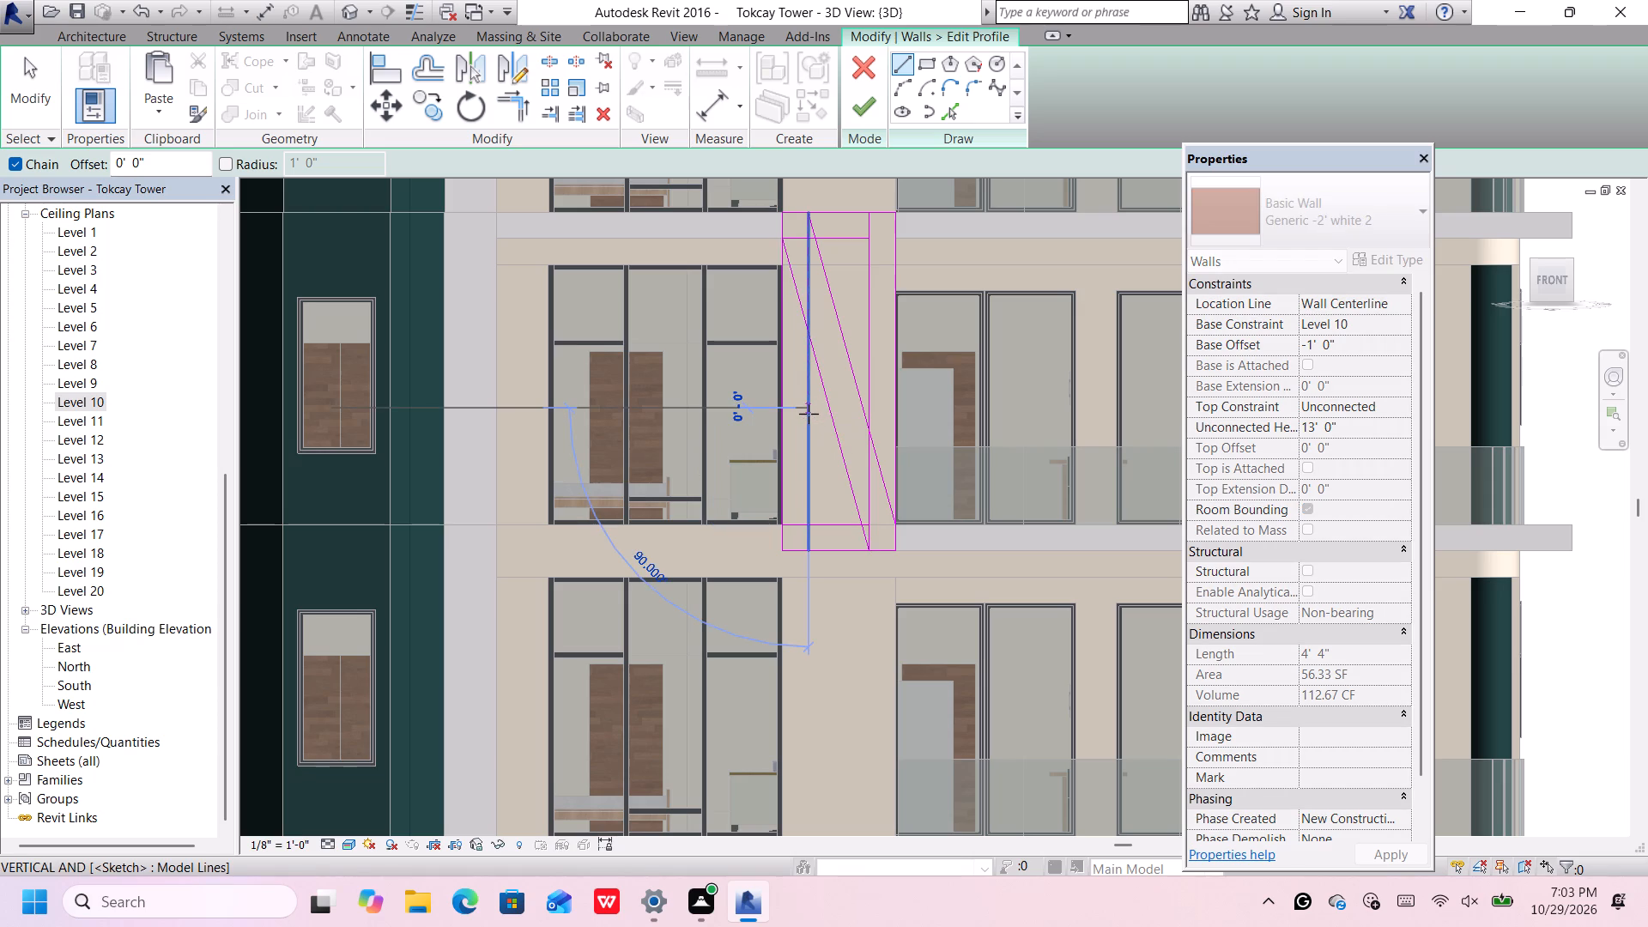
pyautogui.press('Delete')
pyautogui.press('Escape')
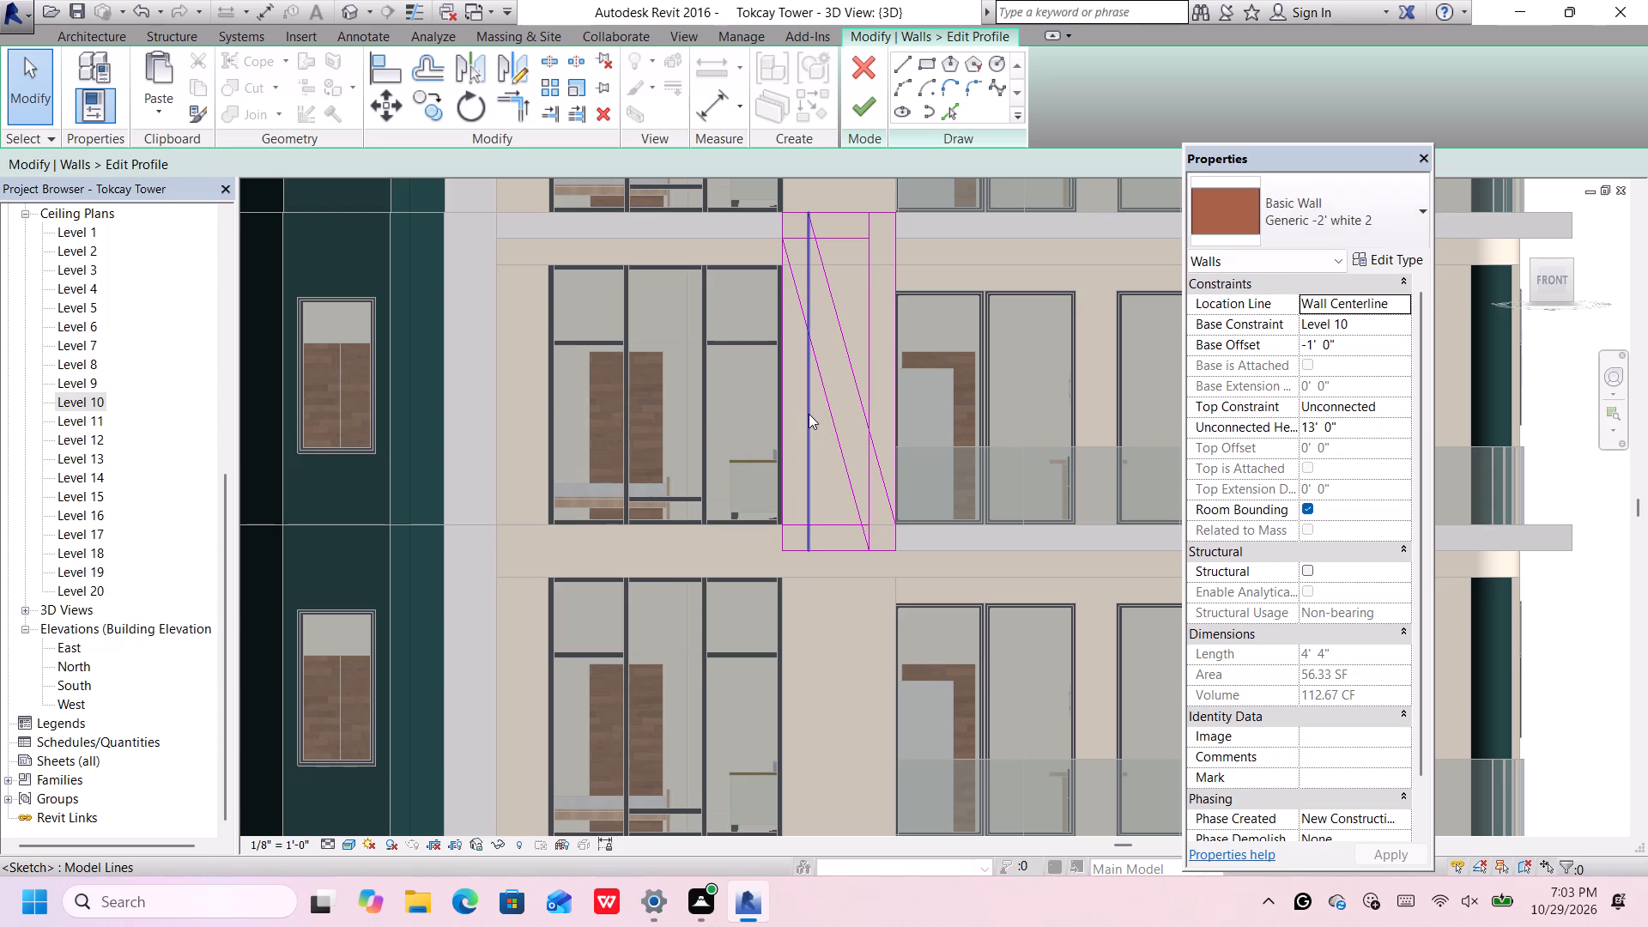
# Delete the four 1' offset guide lines from the eastern wall's profile sketch, keeping the outer edges and the two diagonals.
pyautogui.click(809, 414)
pyautogui.press('Delete')
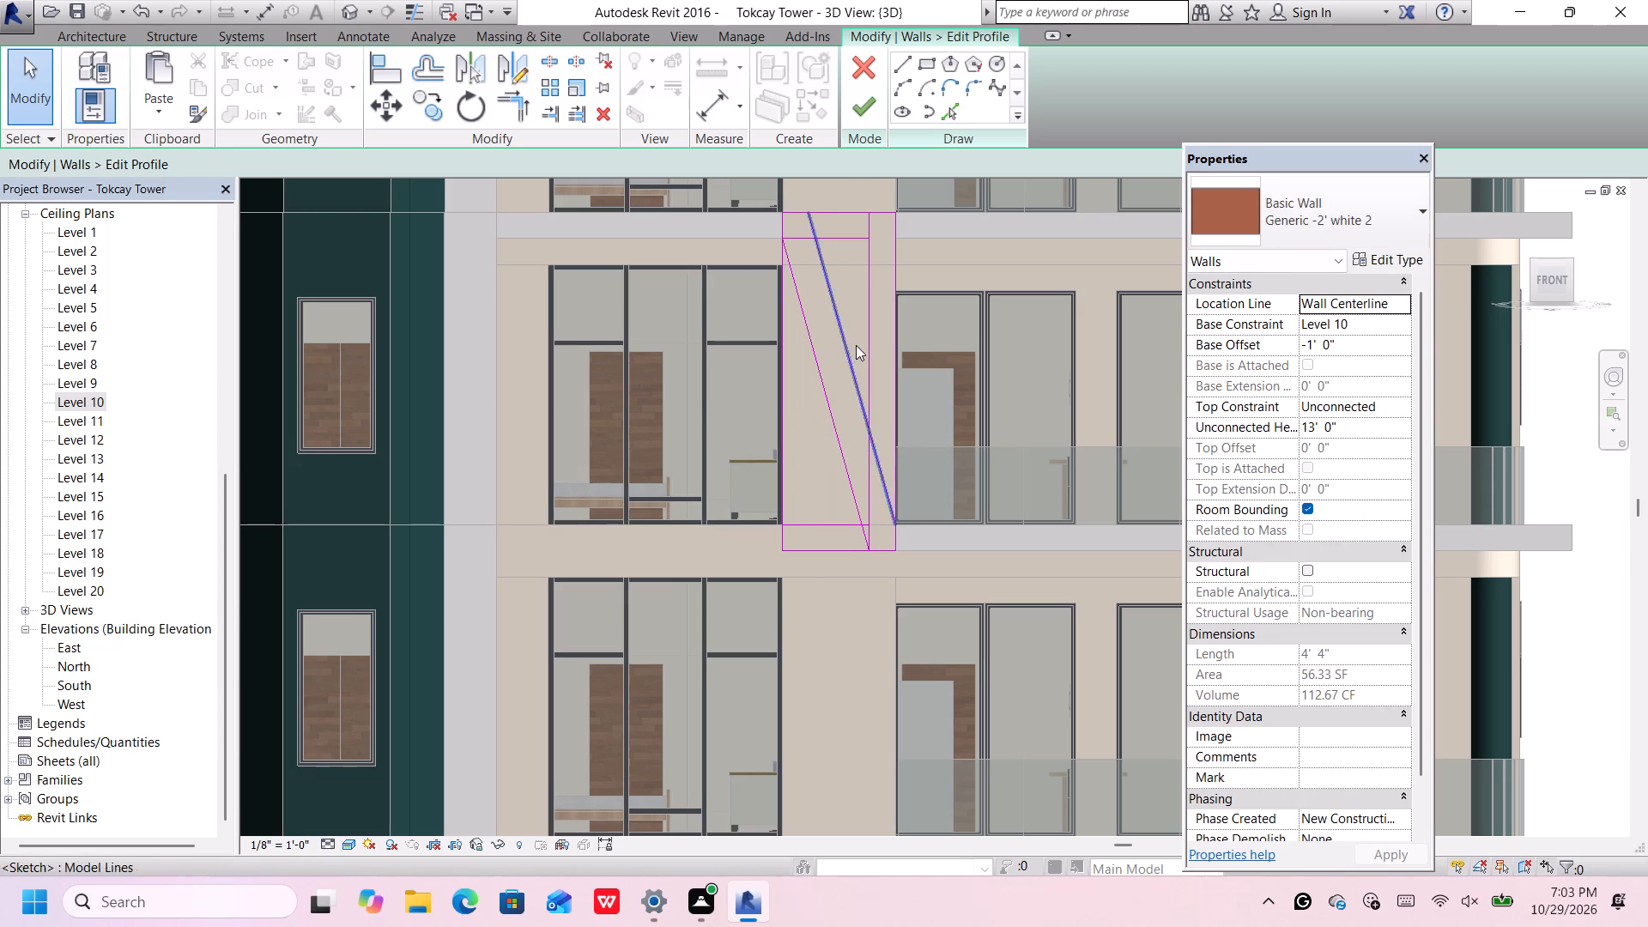
pyautogui.click(865, 326)
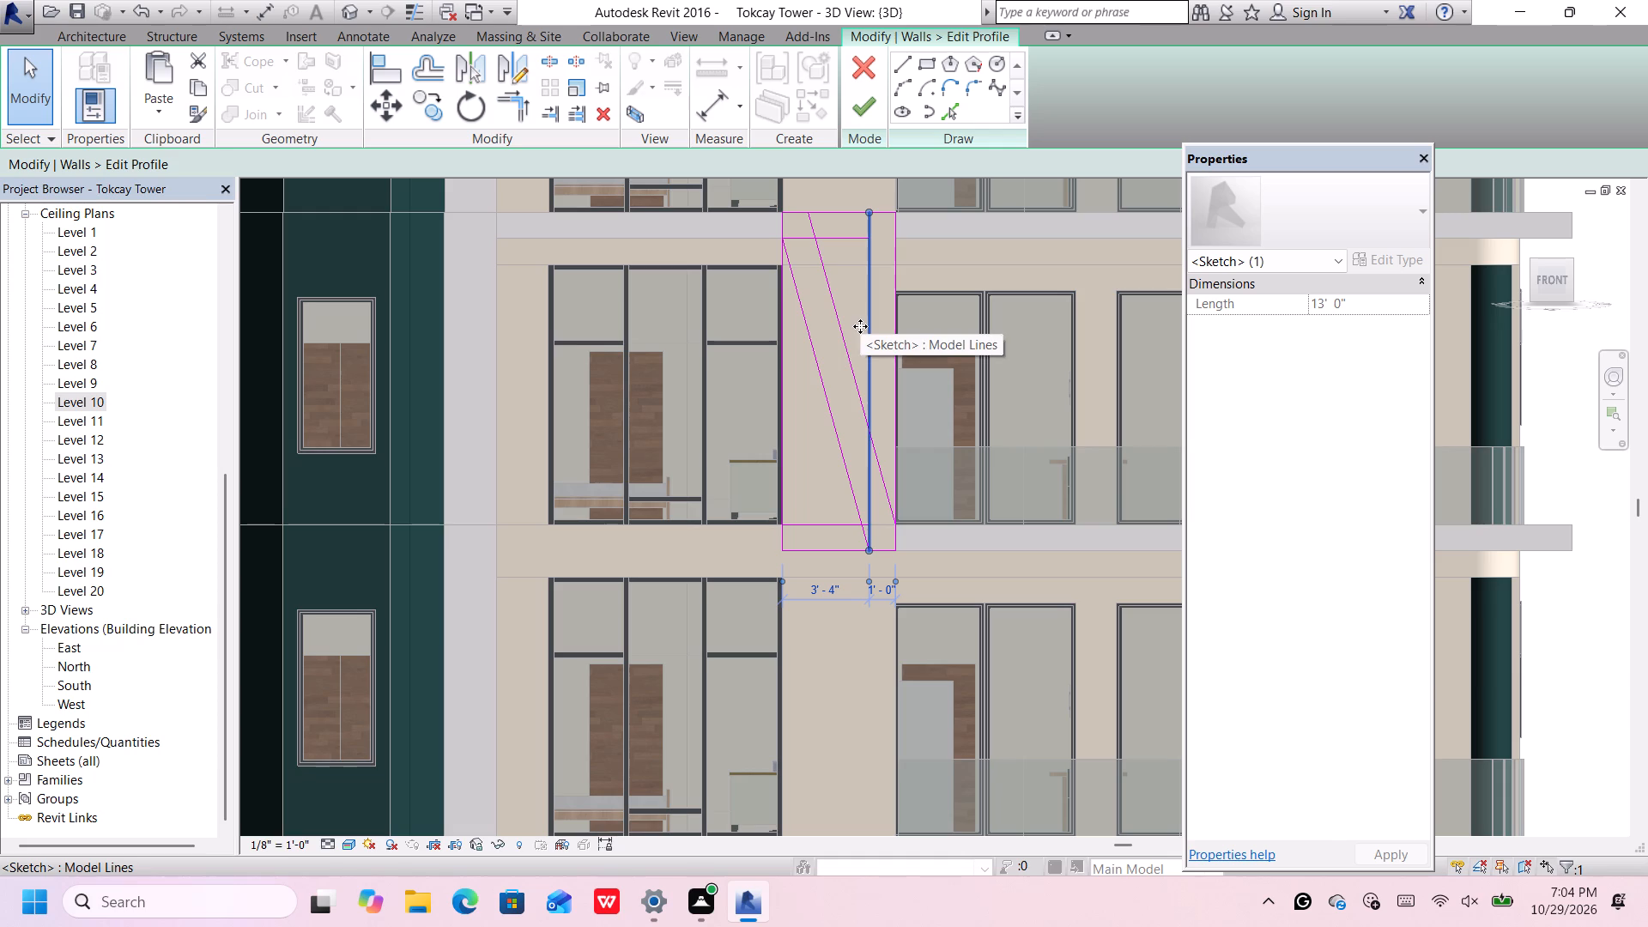
pyautogui.press('Delete')
pyautogui.click(844, 242)
pyautogui.press('Delete')
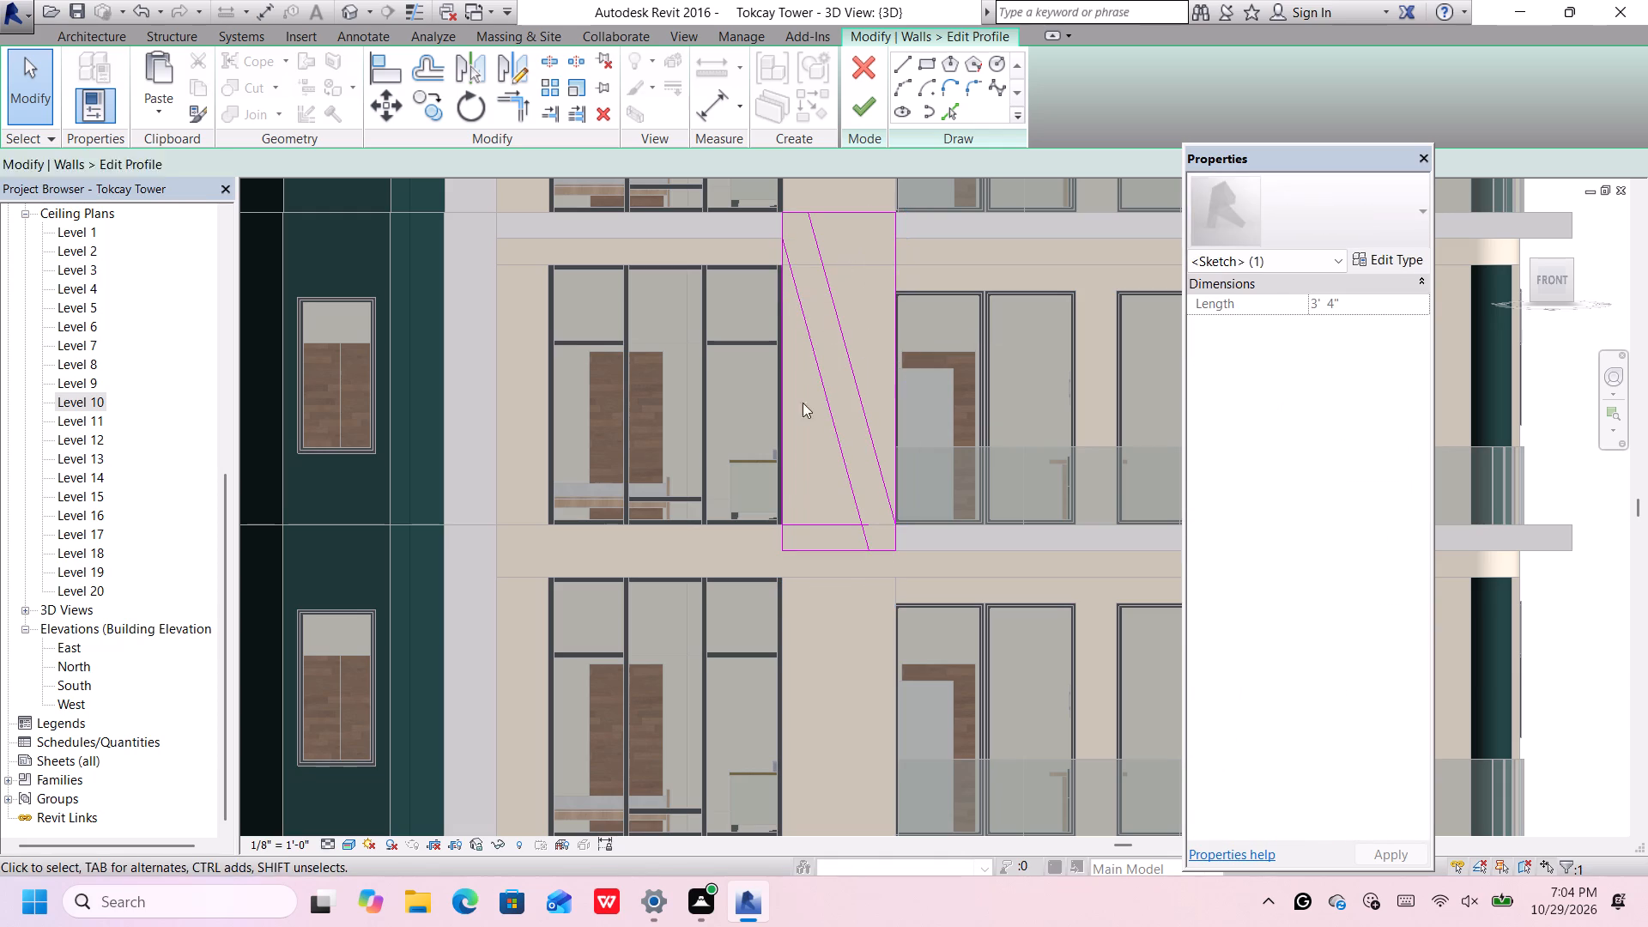
pyautogui.click(794, 527)
pyautogui.press('Delete')
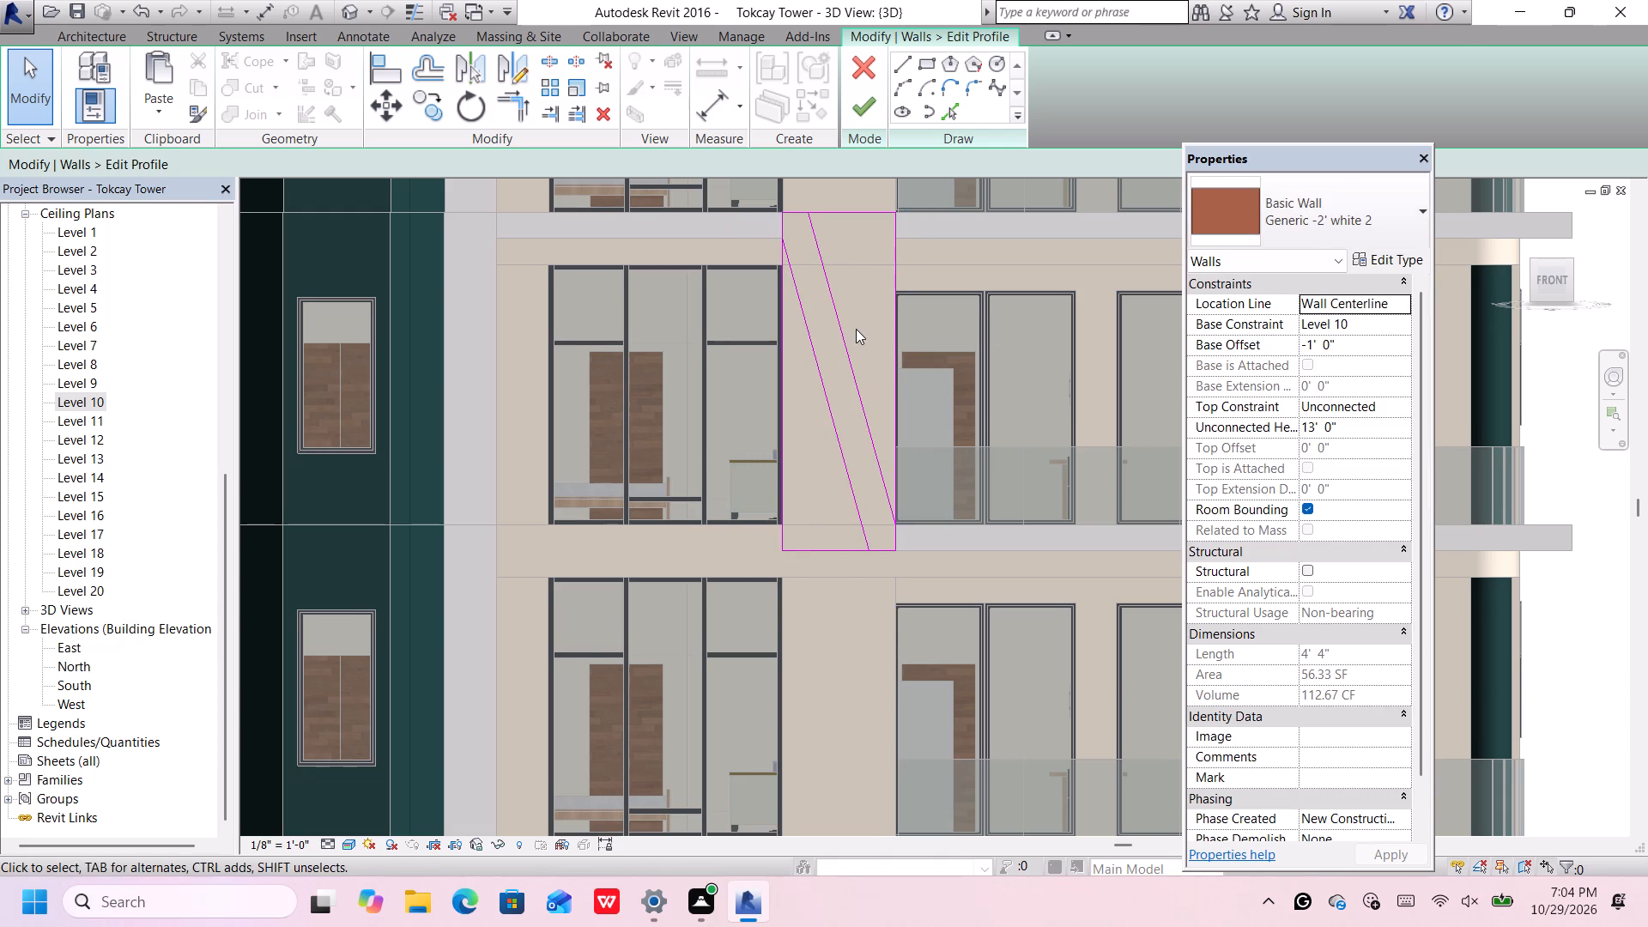
# Trim the profile's top and west edges to the upper ends of the two diagonals, keeping the short segments at the upper west corner.
pyautogui.moveTo(856, 329); pyautogui.dragTo(863, 515, button='middle')
pyautogui.scroll(6, 800, 403)
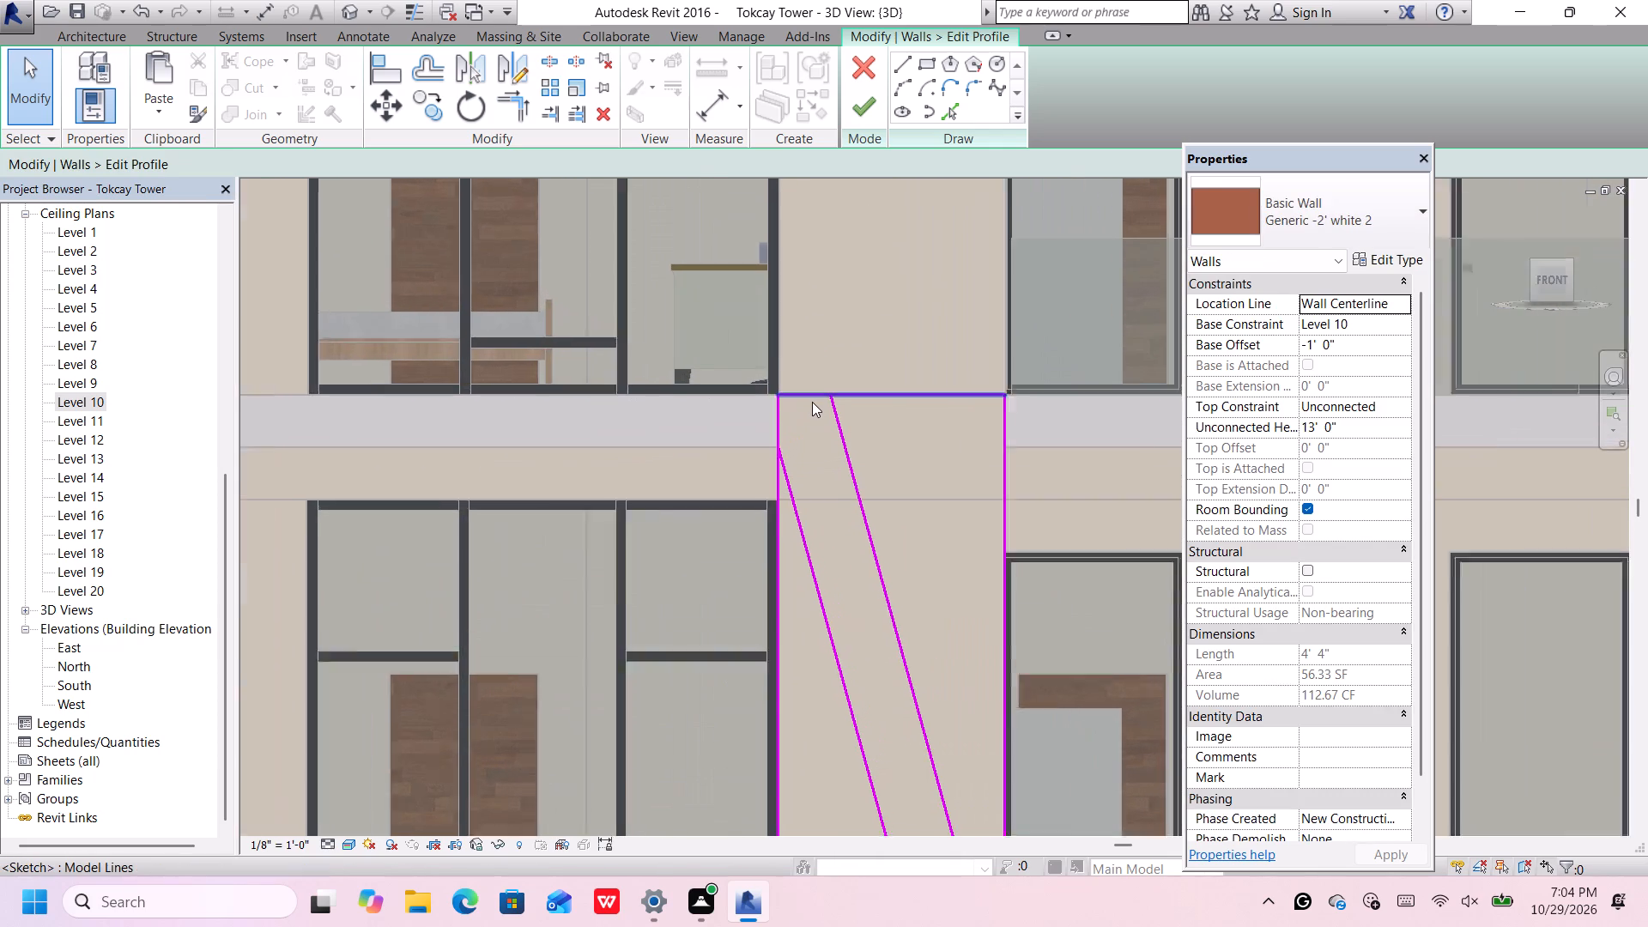
pyautogui.scroll(3, 812, 402)
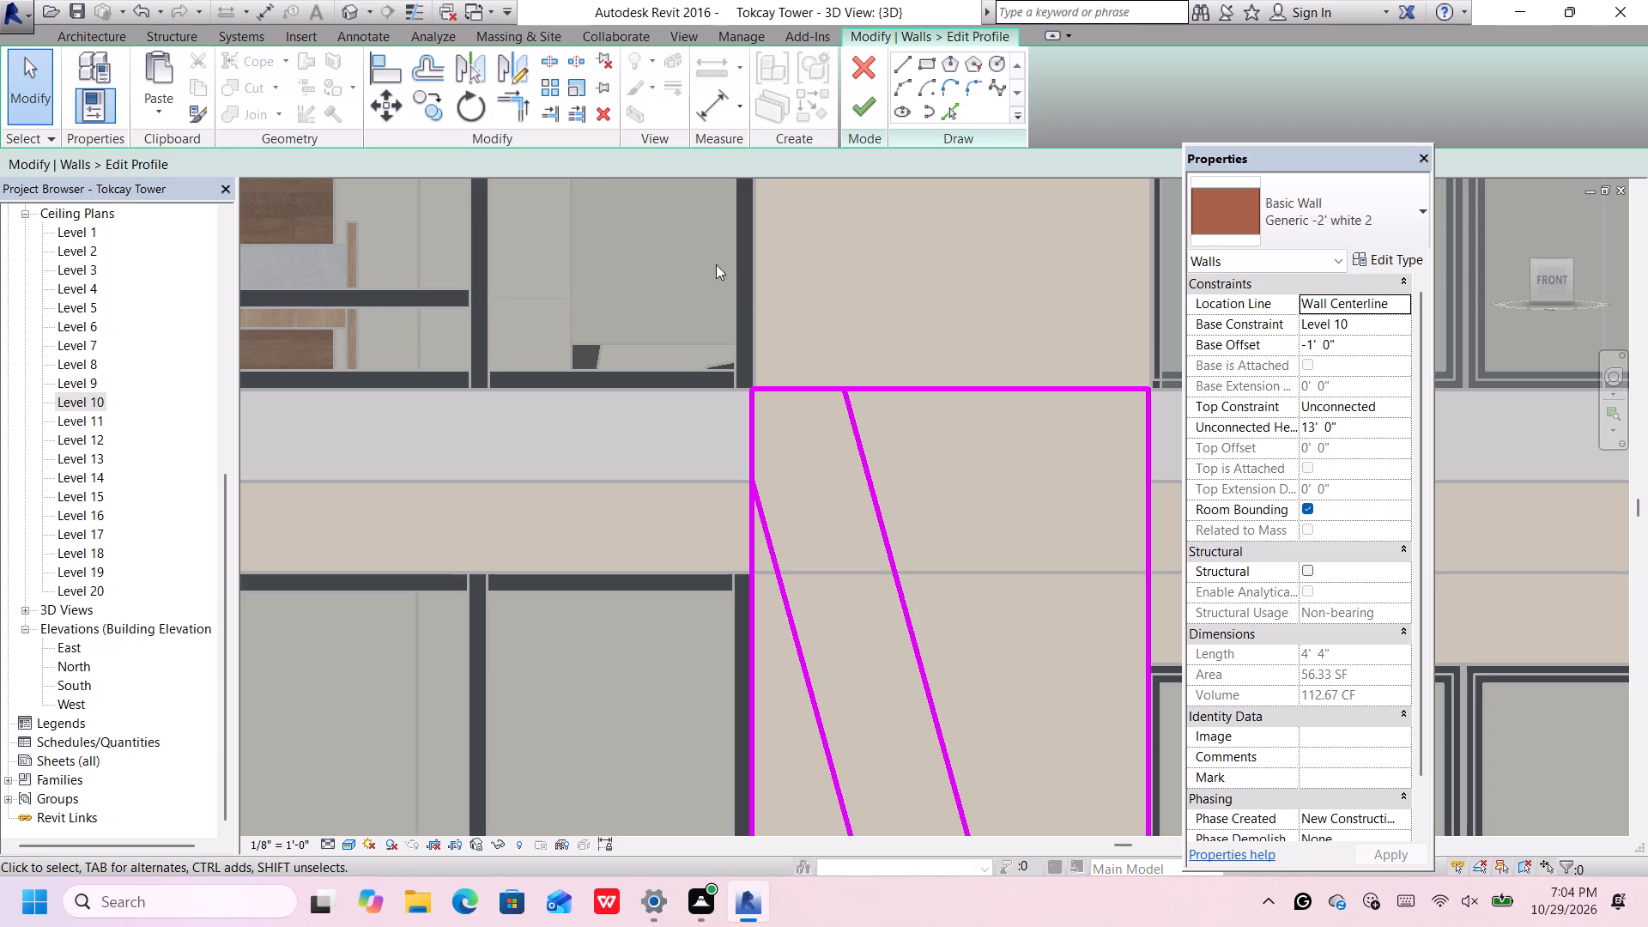
pyautogui.click(509, 114)
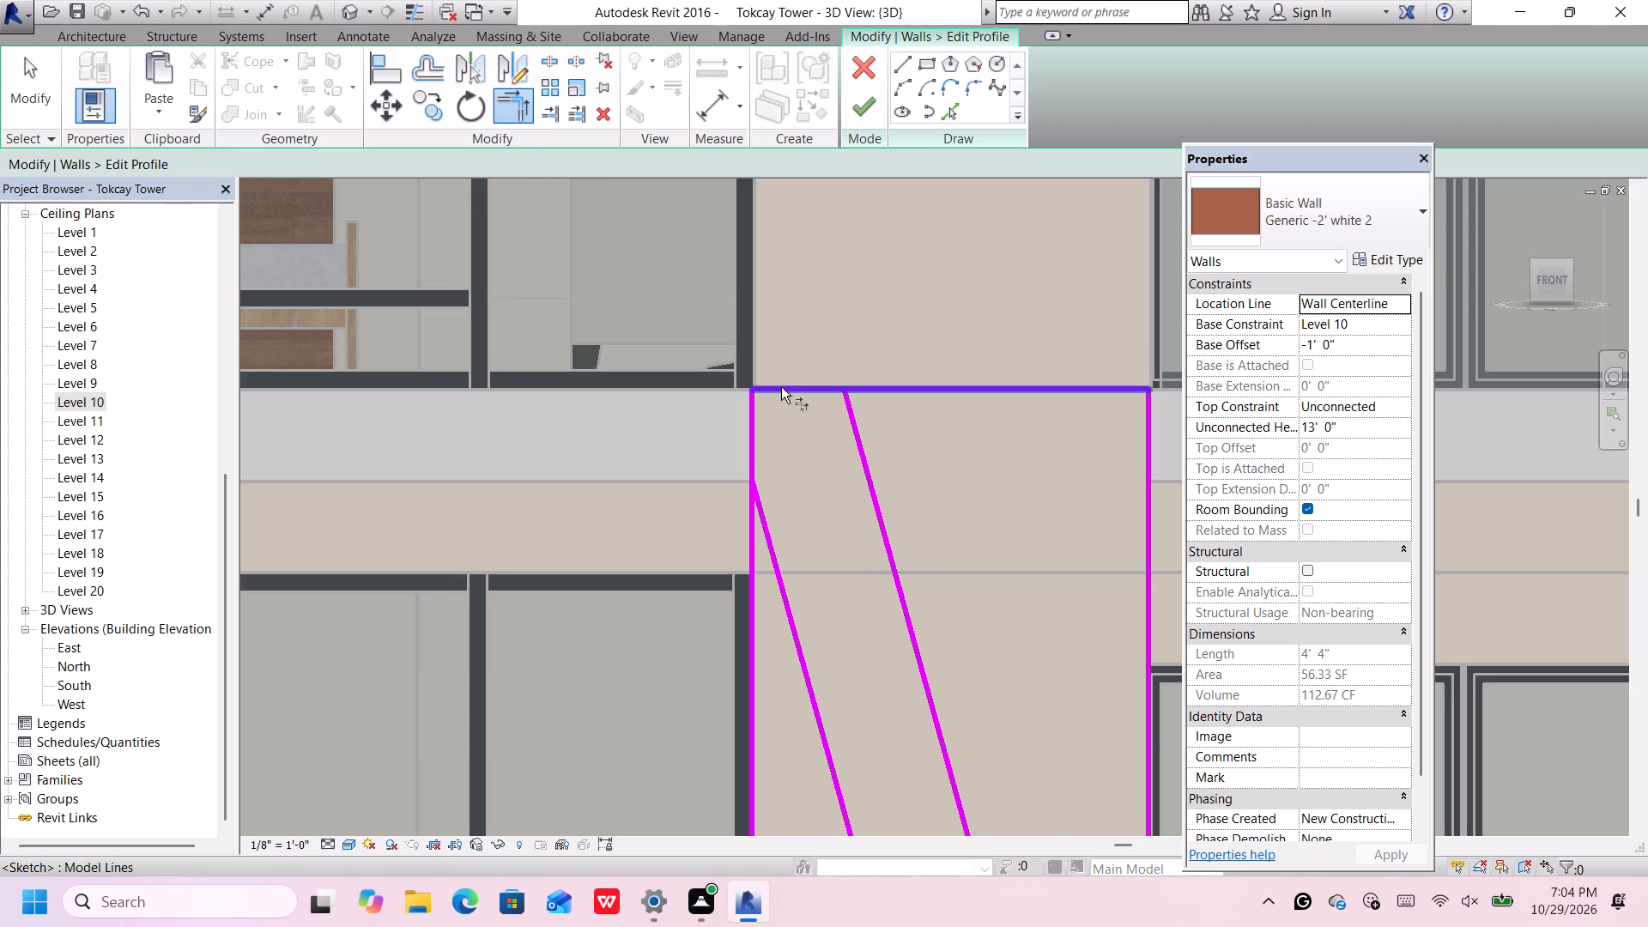
pyautogui.click(852, 443)
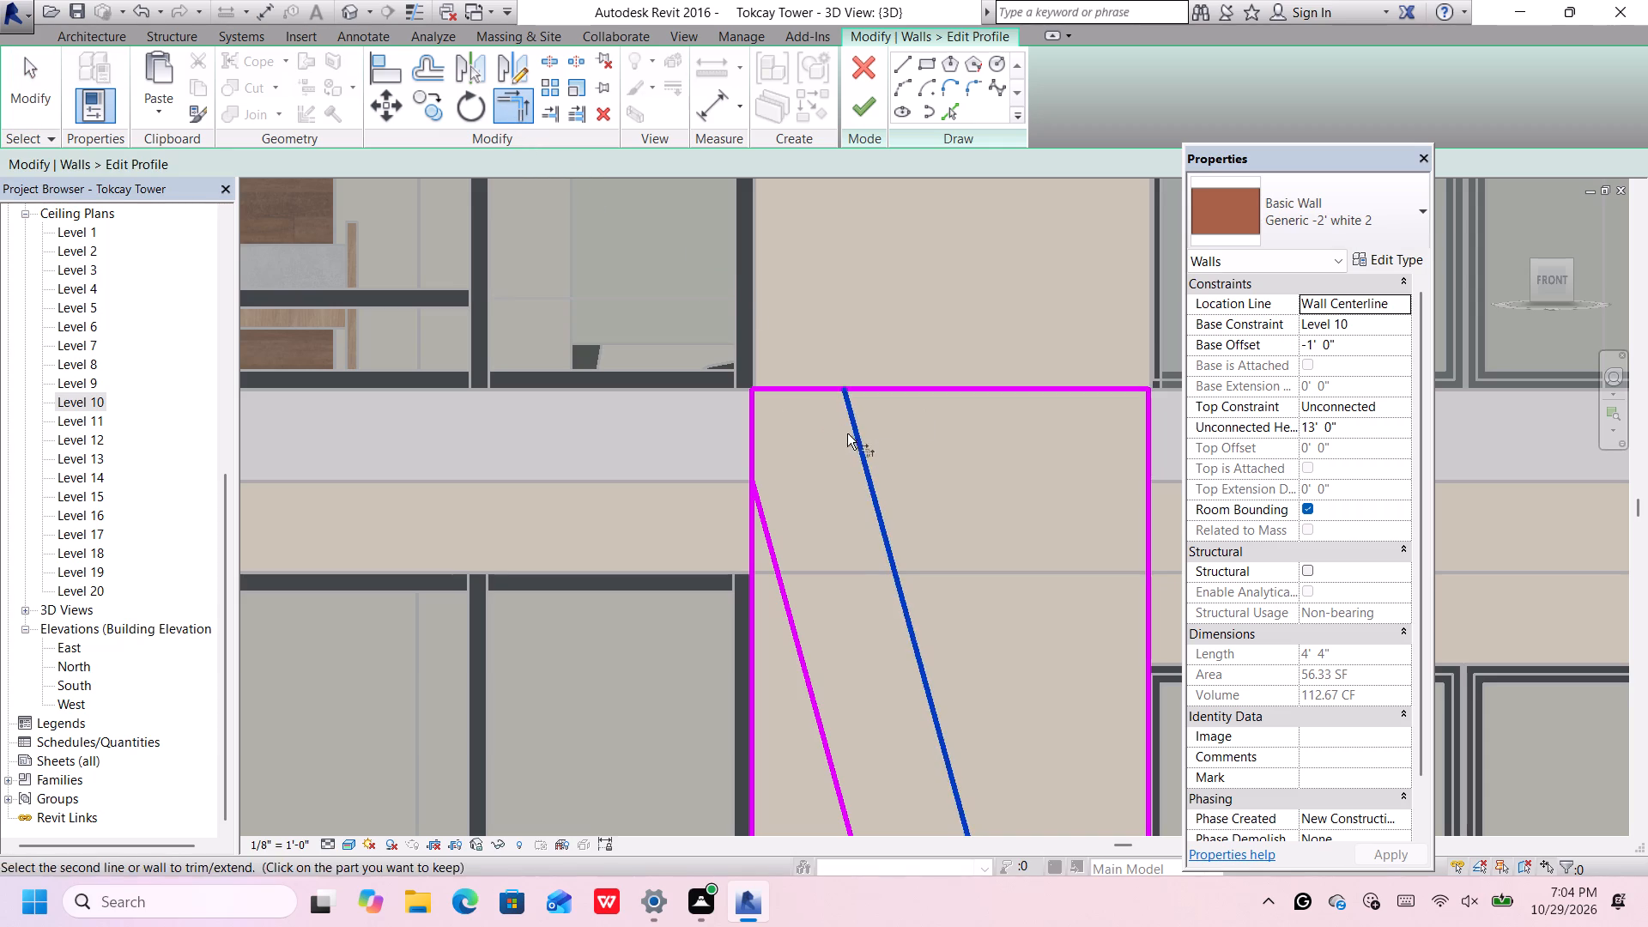
pyautogui.click(814, 386)
pyautogui.scroll(-5, 814, 388)
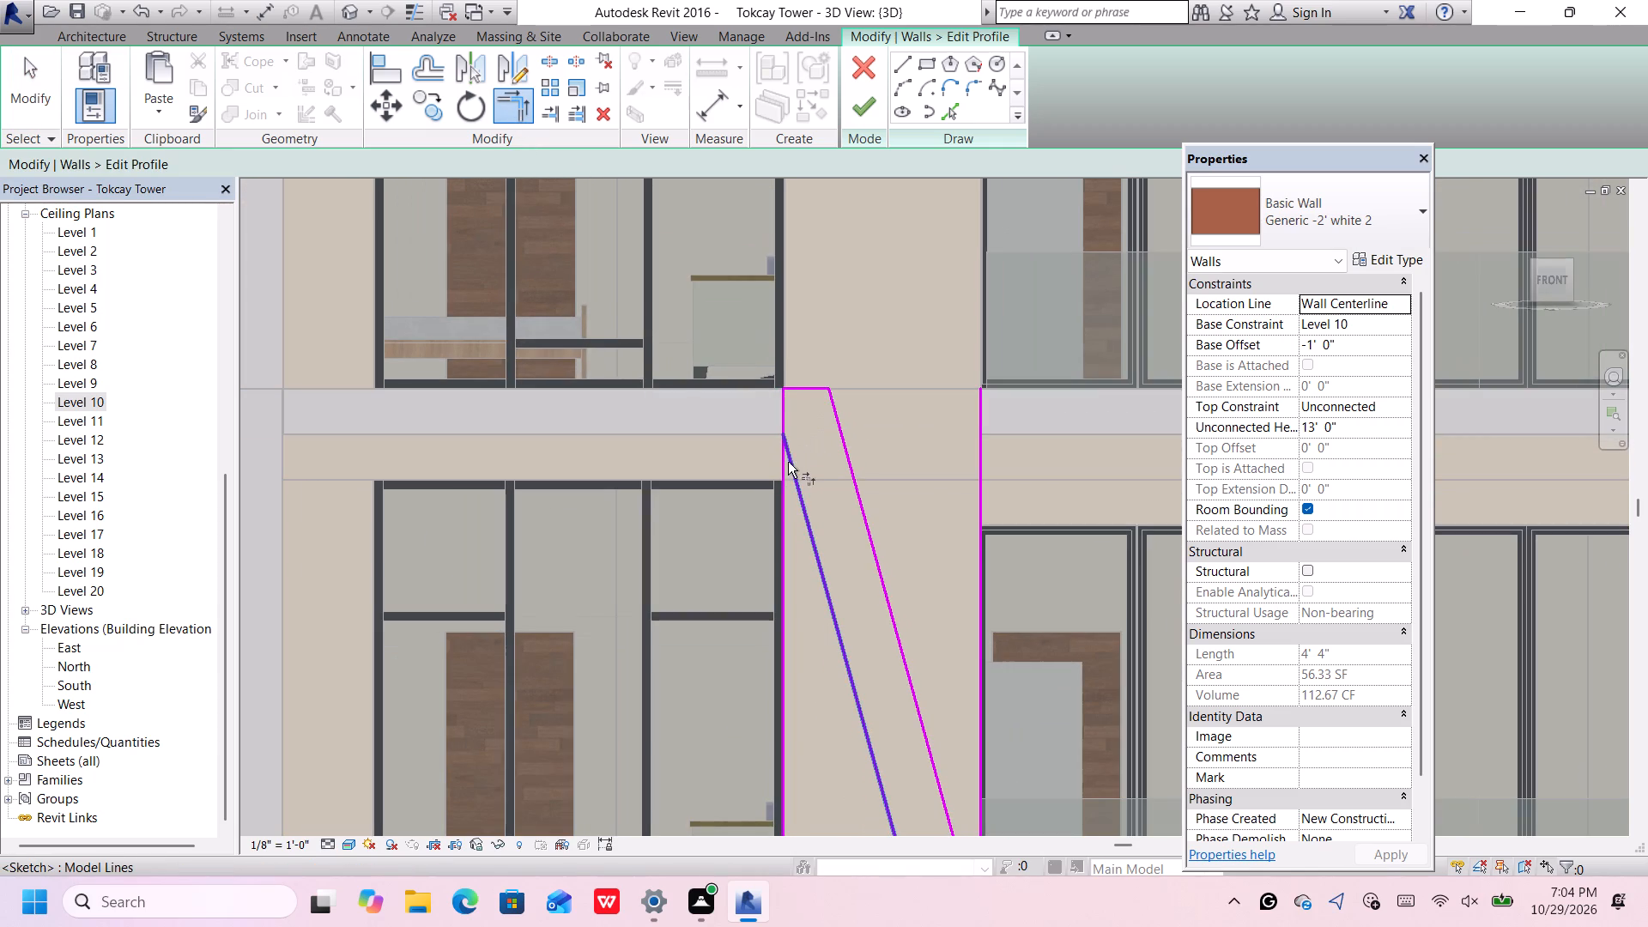
pyautogui.click(789, 463)
pyautogui.click(783, 420)
pyautogui.scroll(-5, 783, 420)
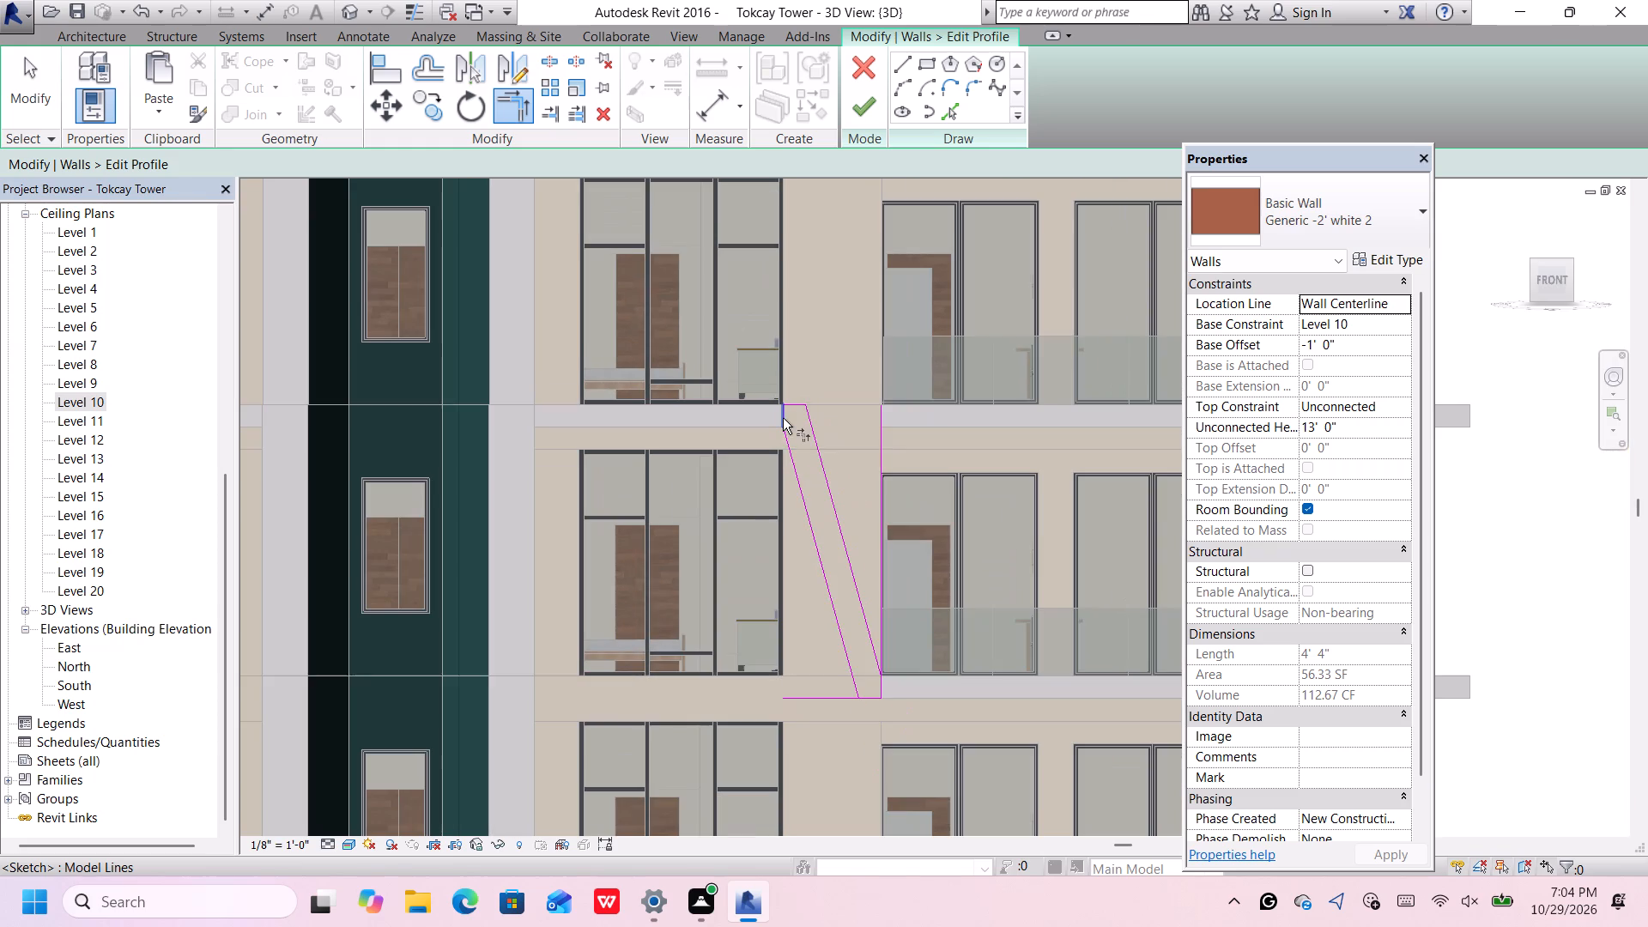
# Trim the bottom and east edges to the diagonals' lower ends, closing the slanted band, and finish the eastern wall's profile.
pyautogui.scroll(5, 856, 684)
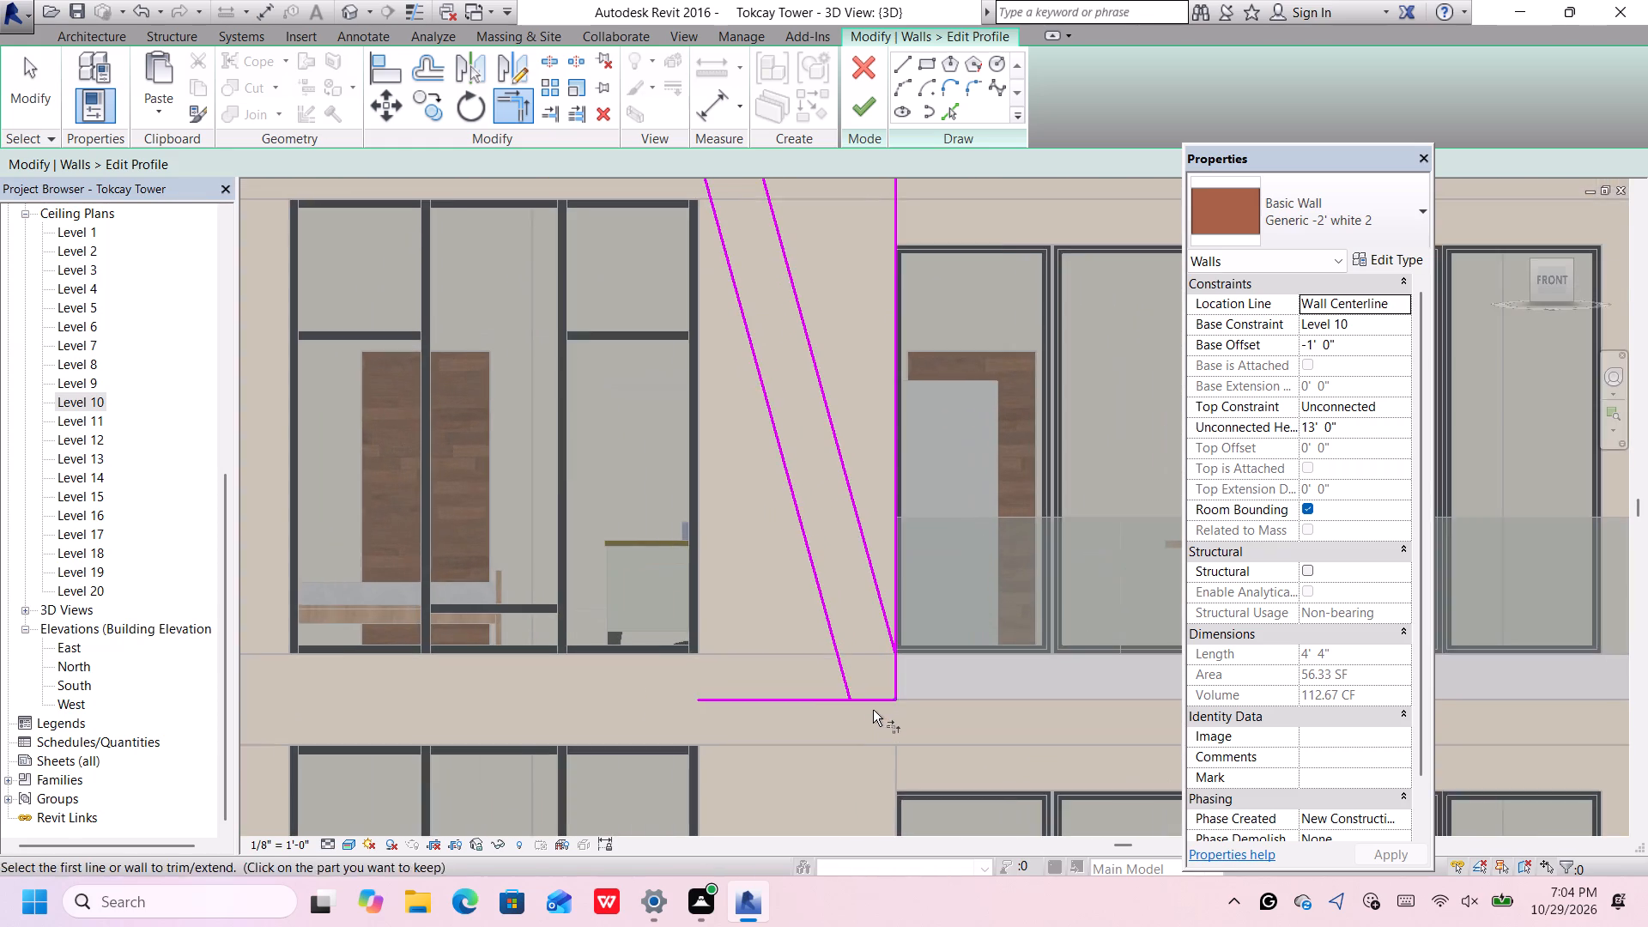
pyautogui.scroll(3, 873, 707)
pyautogui.click(827, 664)
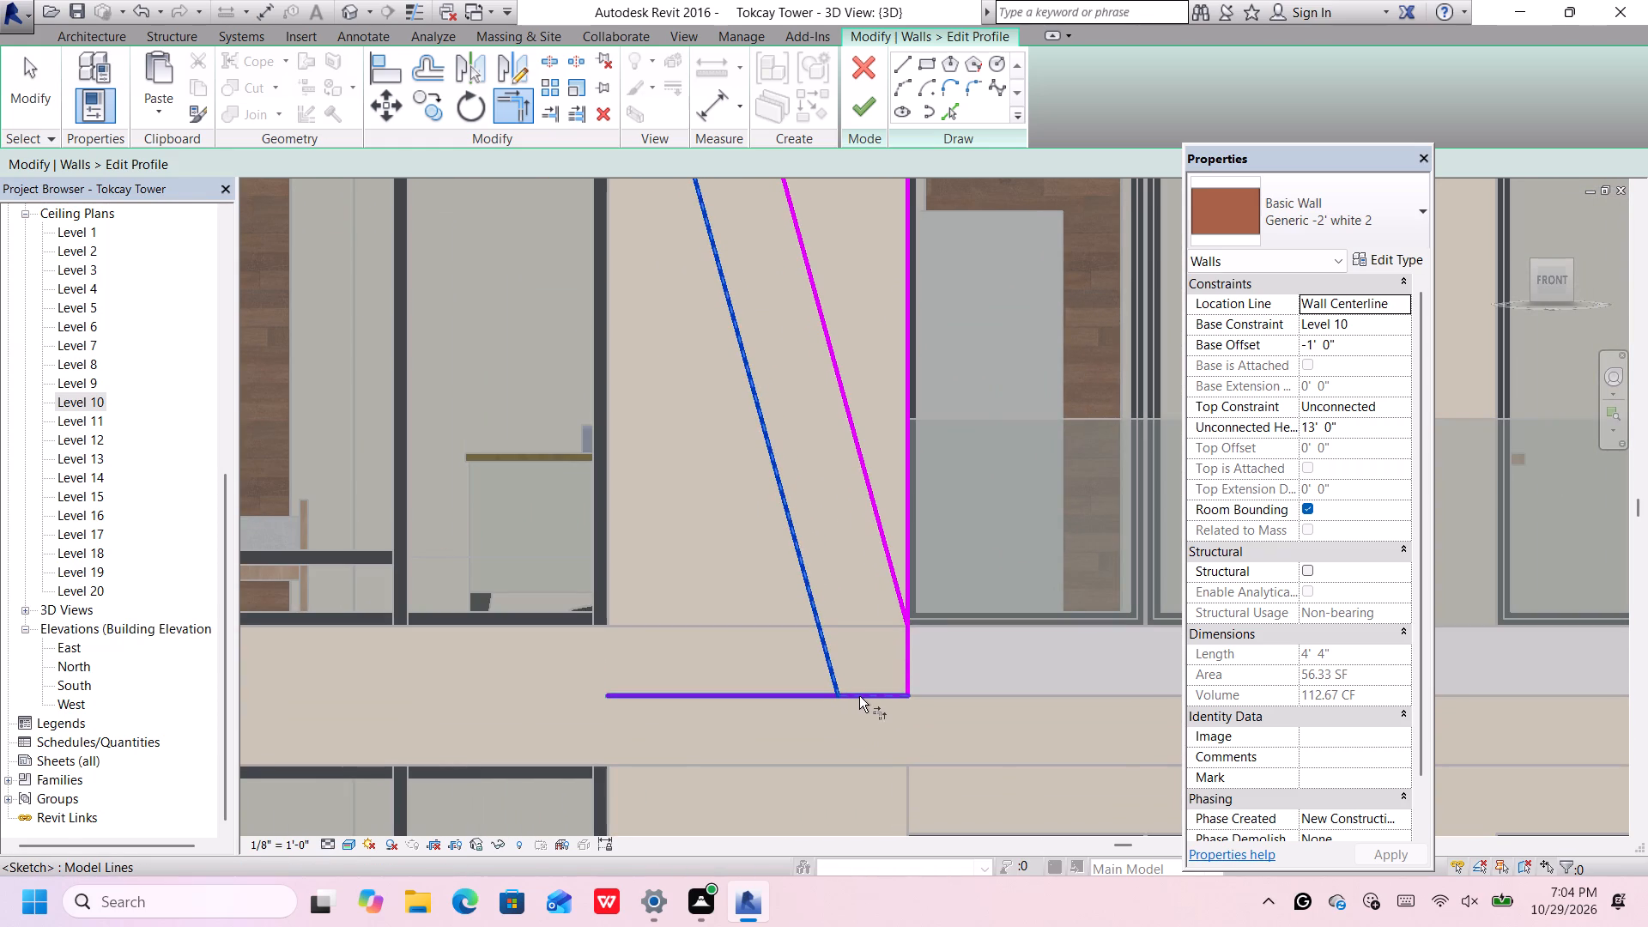
pyautogui.click(859, 696)
pyautogui.click(887, 579)
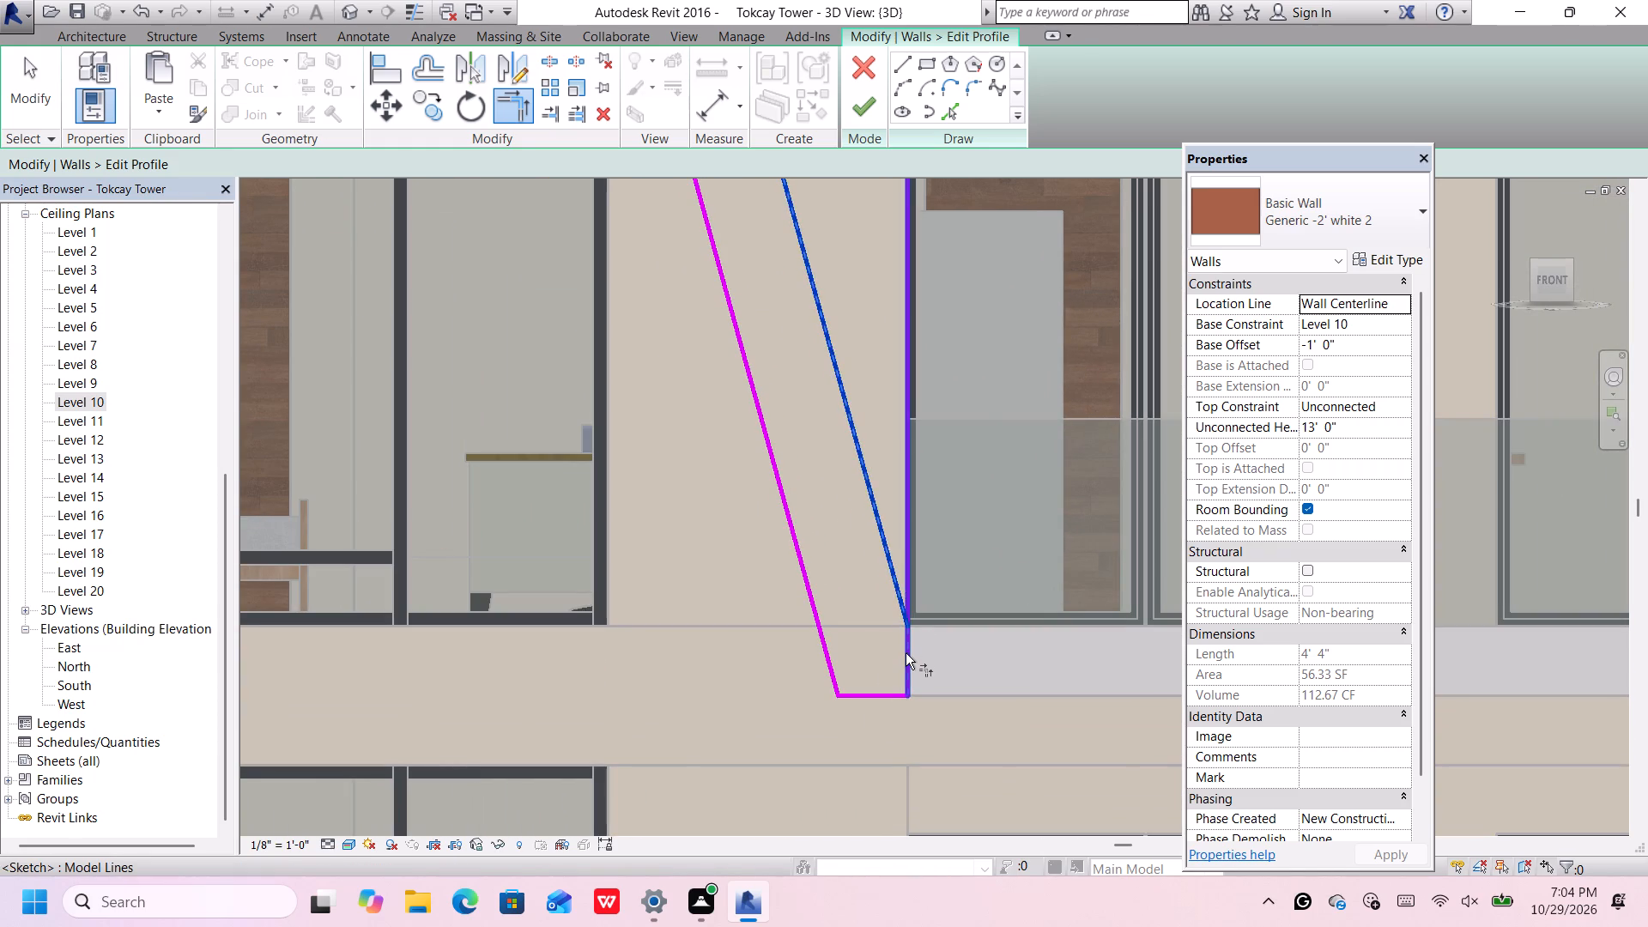
pyautogui.click(906, 653)
pyautogui.scroll(-7, 903, 653)
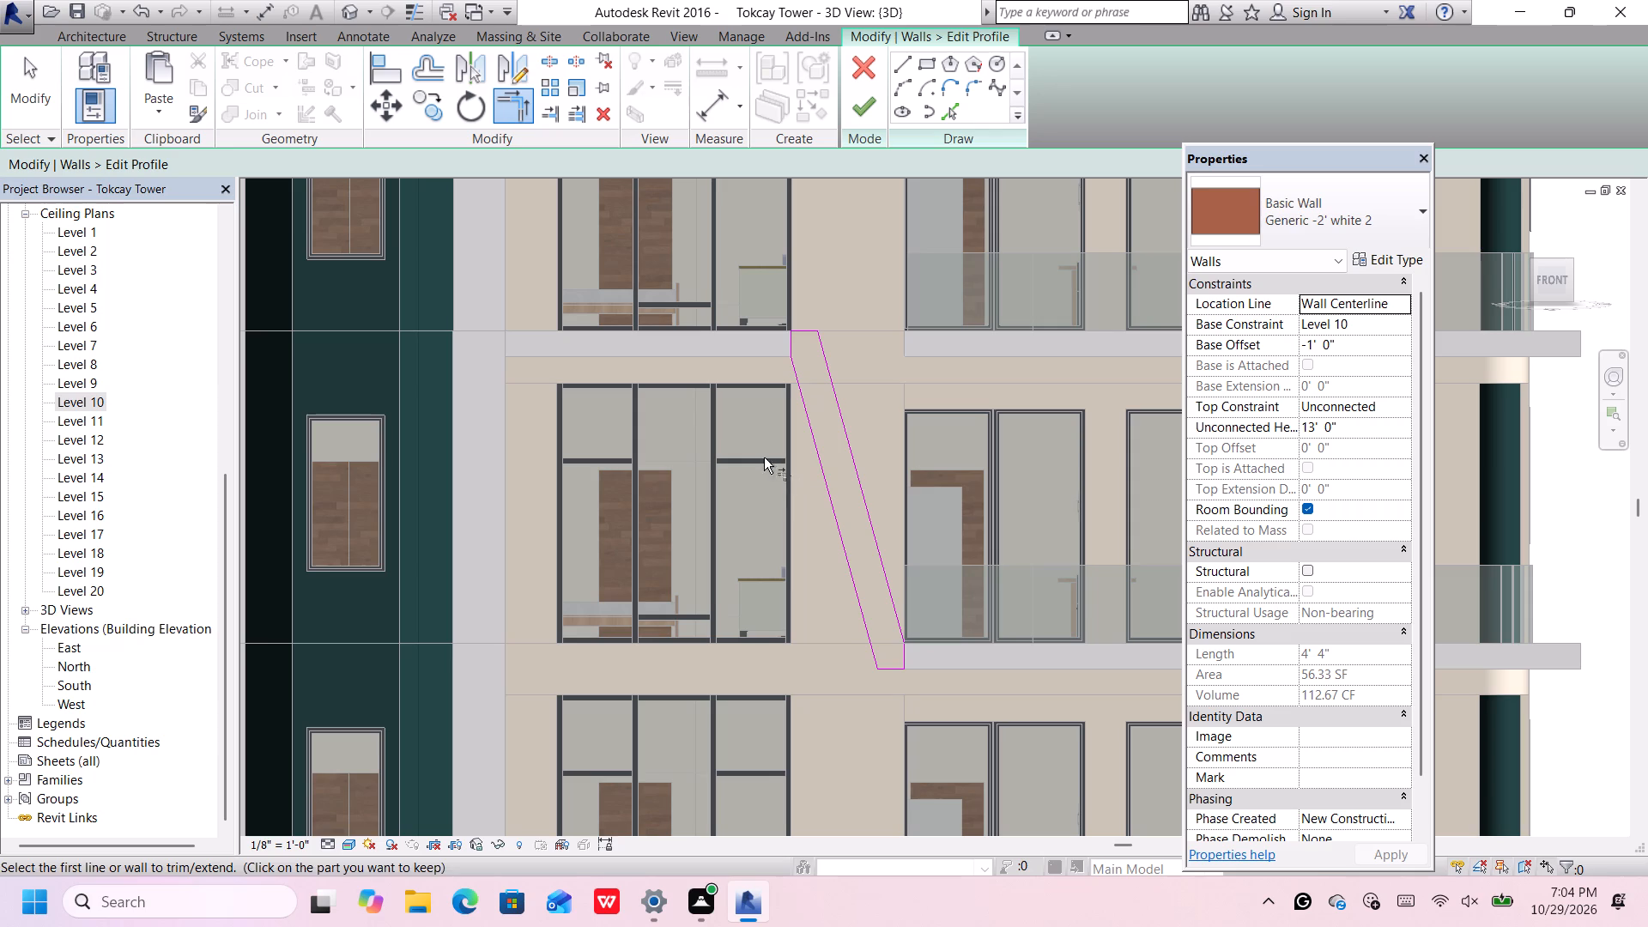
pyautogui.click(859, 104)
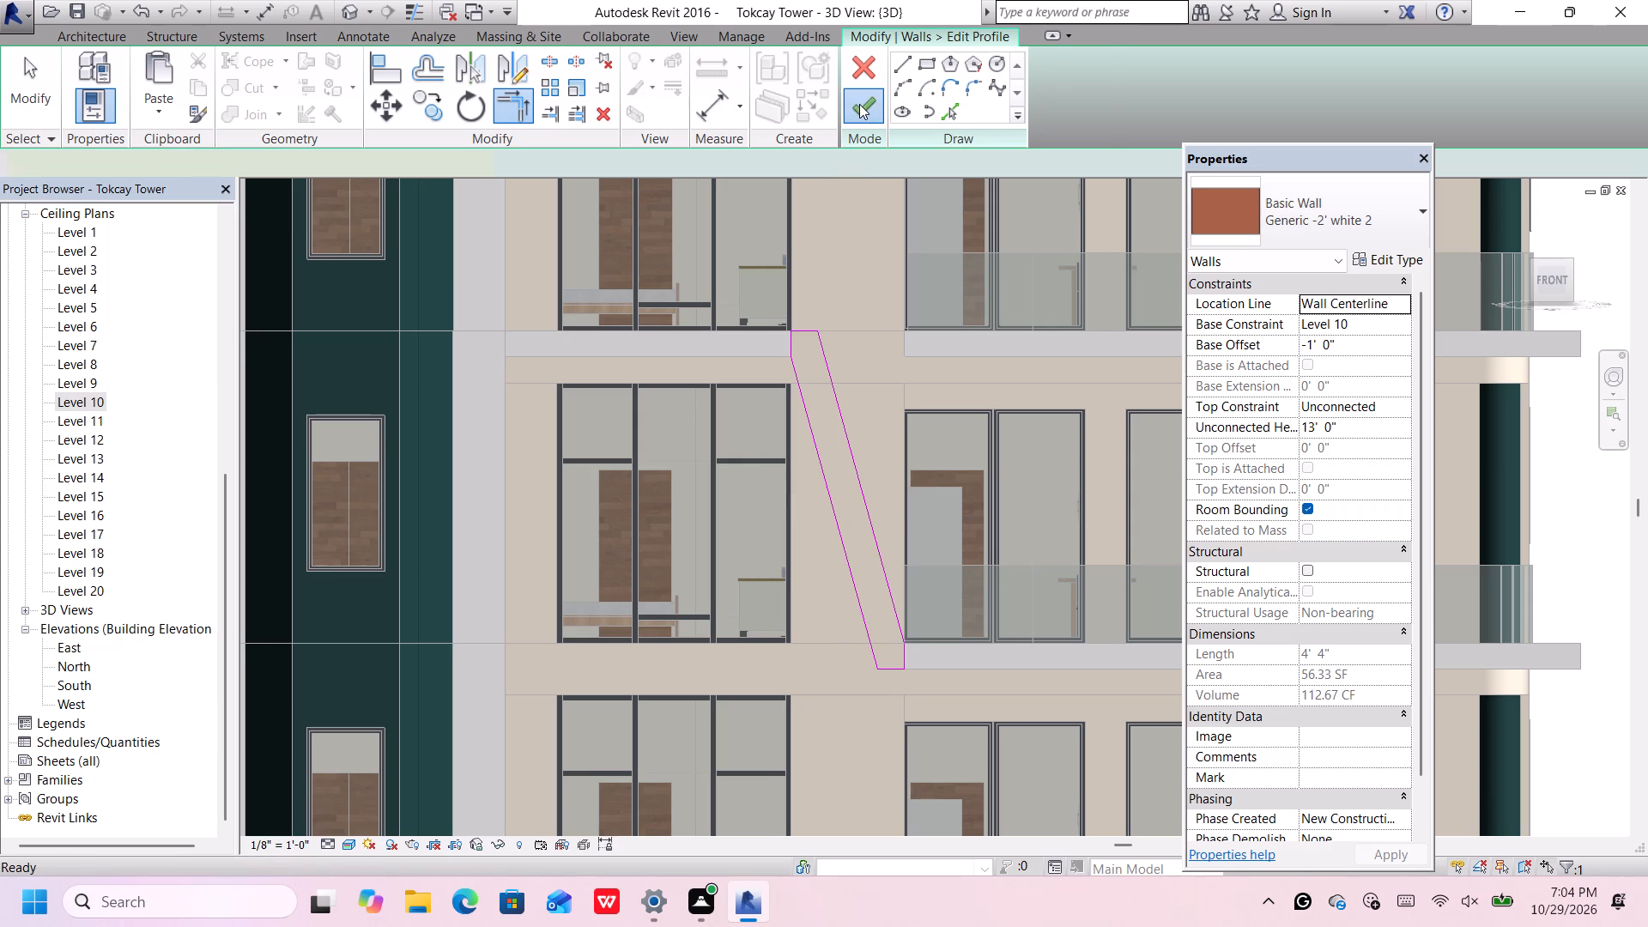
pyautogui.scroll(-9, 781, 354)
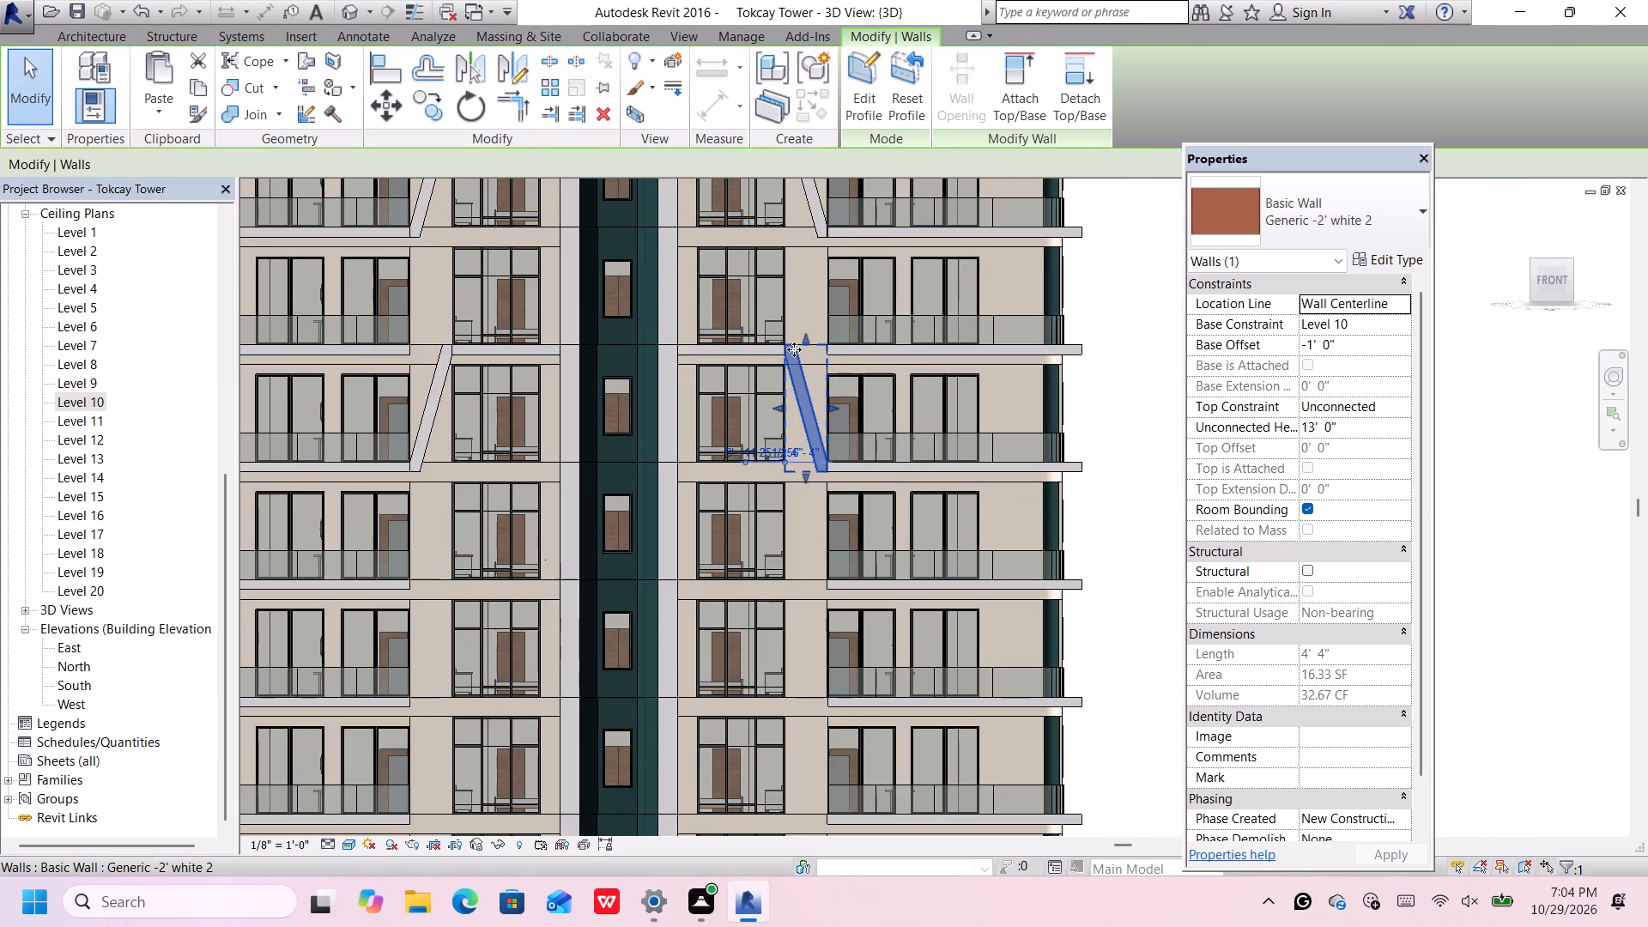
pyautogui.scroll(-2, 794, 349)
pyautogui.click(1056, 460)
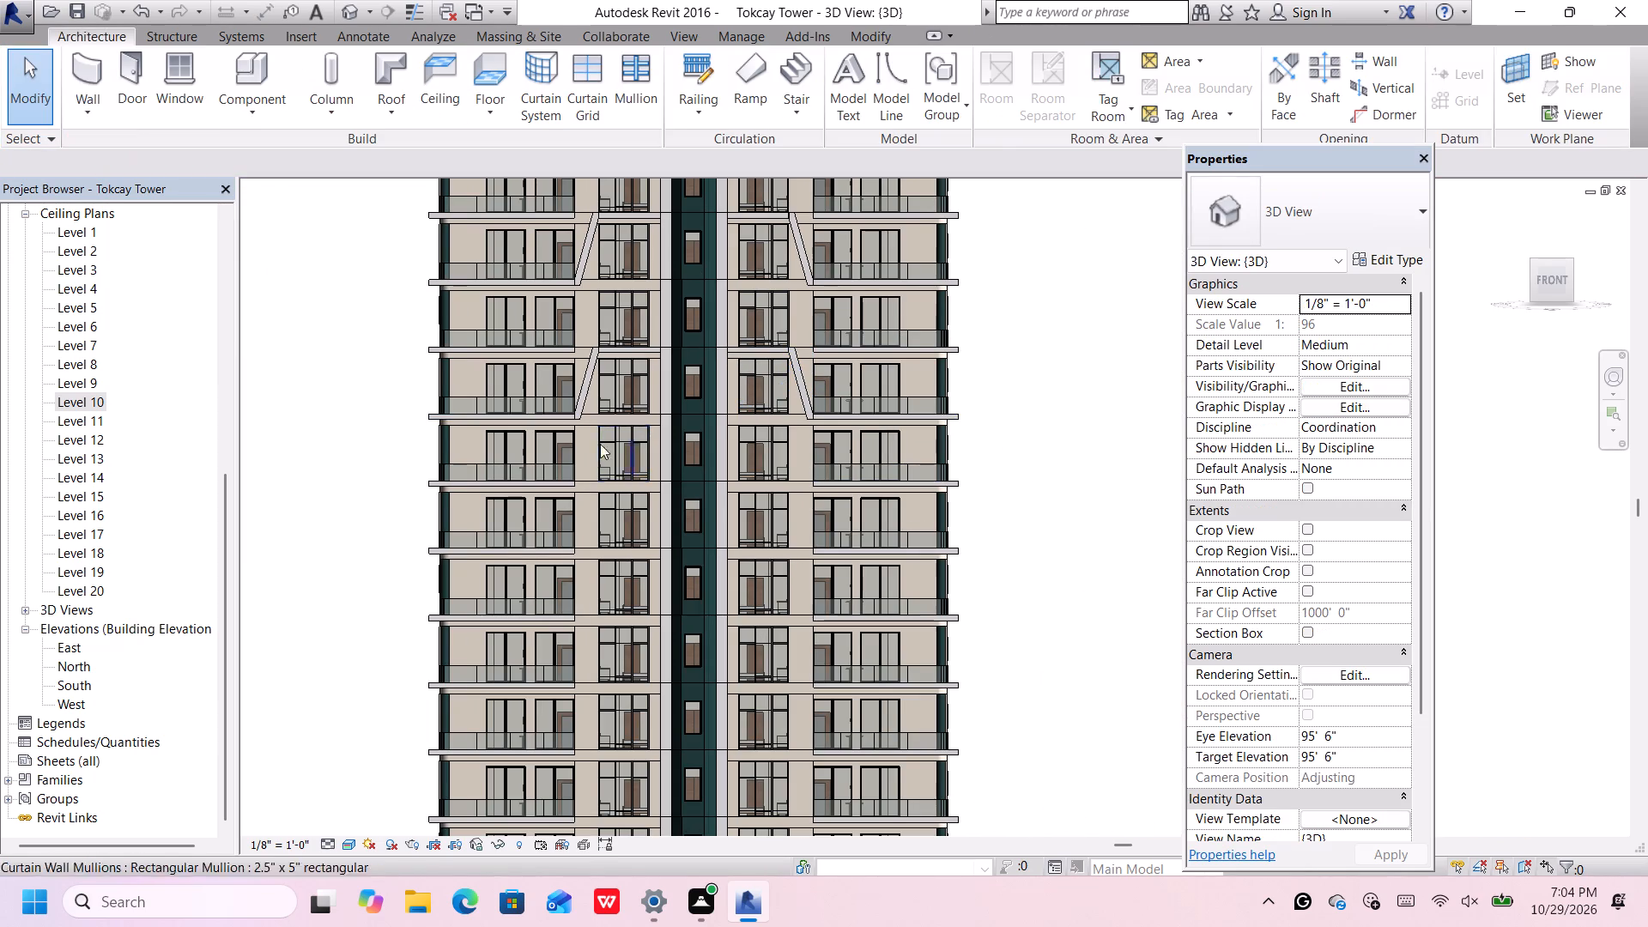
# Examine the tower's front in 3D and in the South elevation, checking the slanted bands and the levels below Level 10.
pyautogui.scroll(3, 525, 403)
pyautogui.scroll(-2, 526, 401)
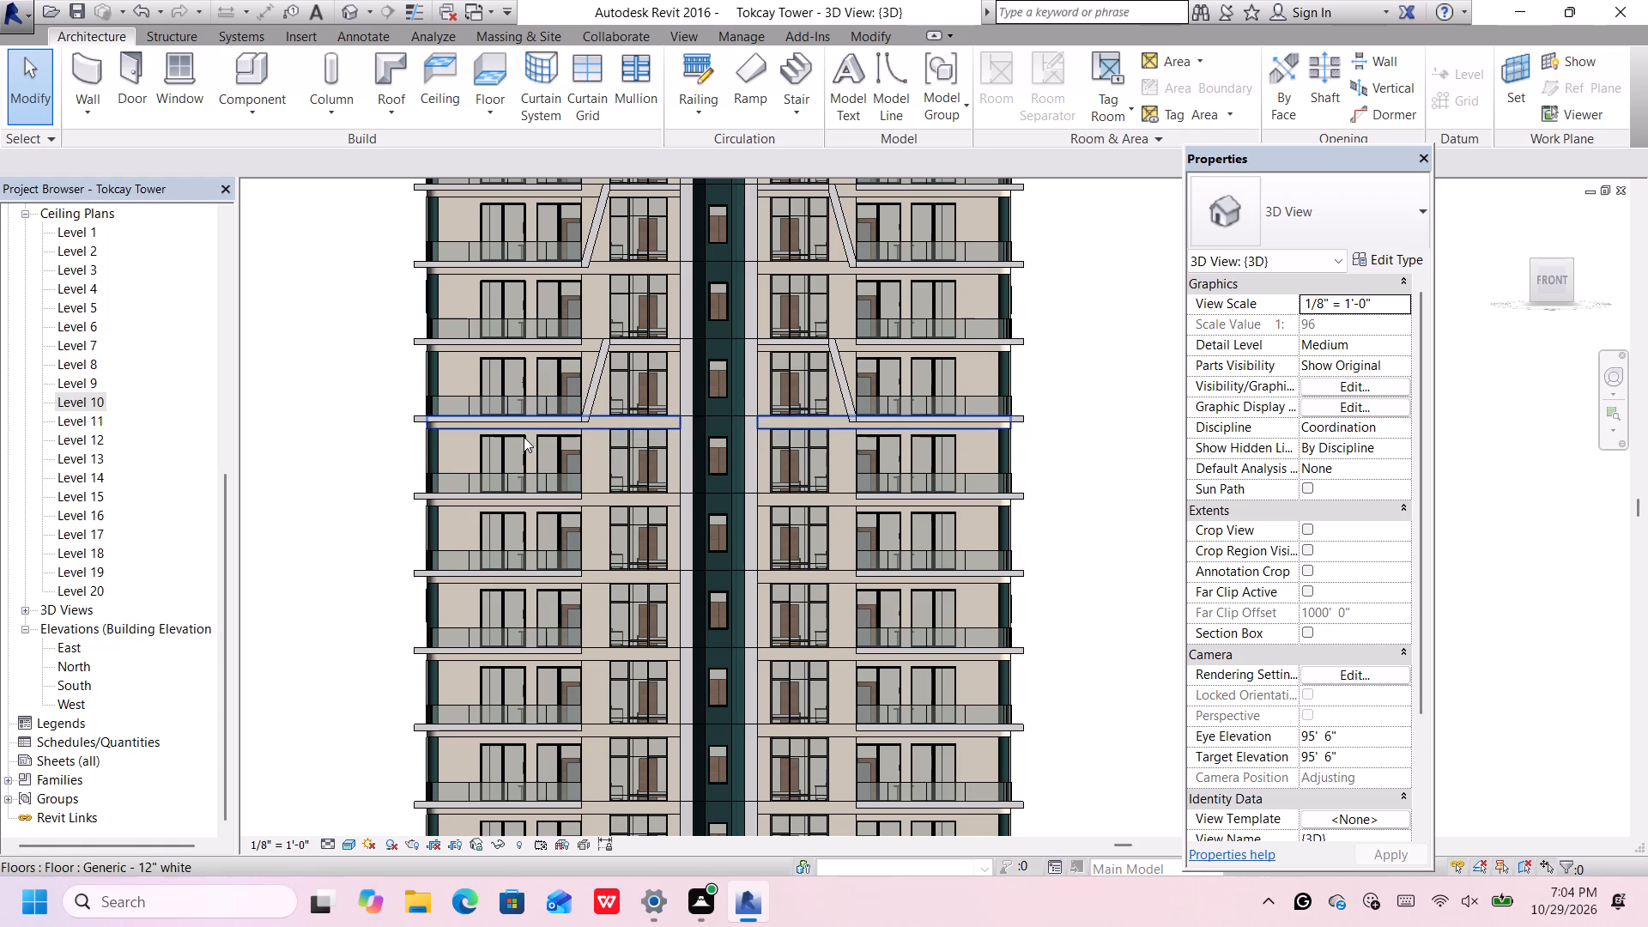
pyautogui.scroll(-1, 551, 463)
pyautogui.scroll(-1, 659, 457)
pyautogui.moveTo(663, 457); pyautogui.dragTo(713, 416, button='middle')
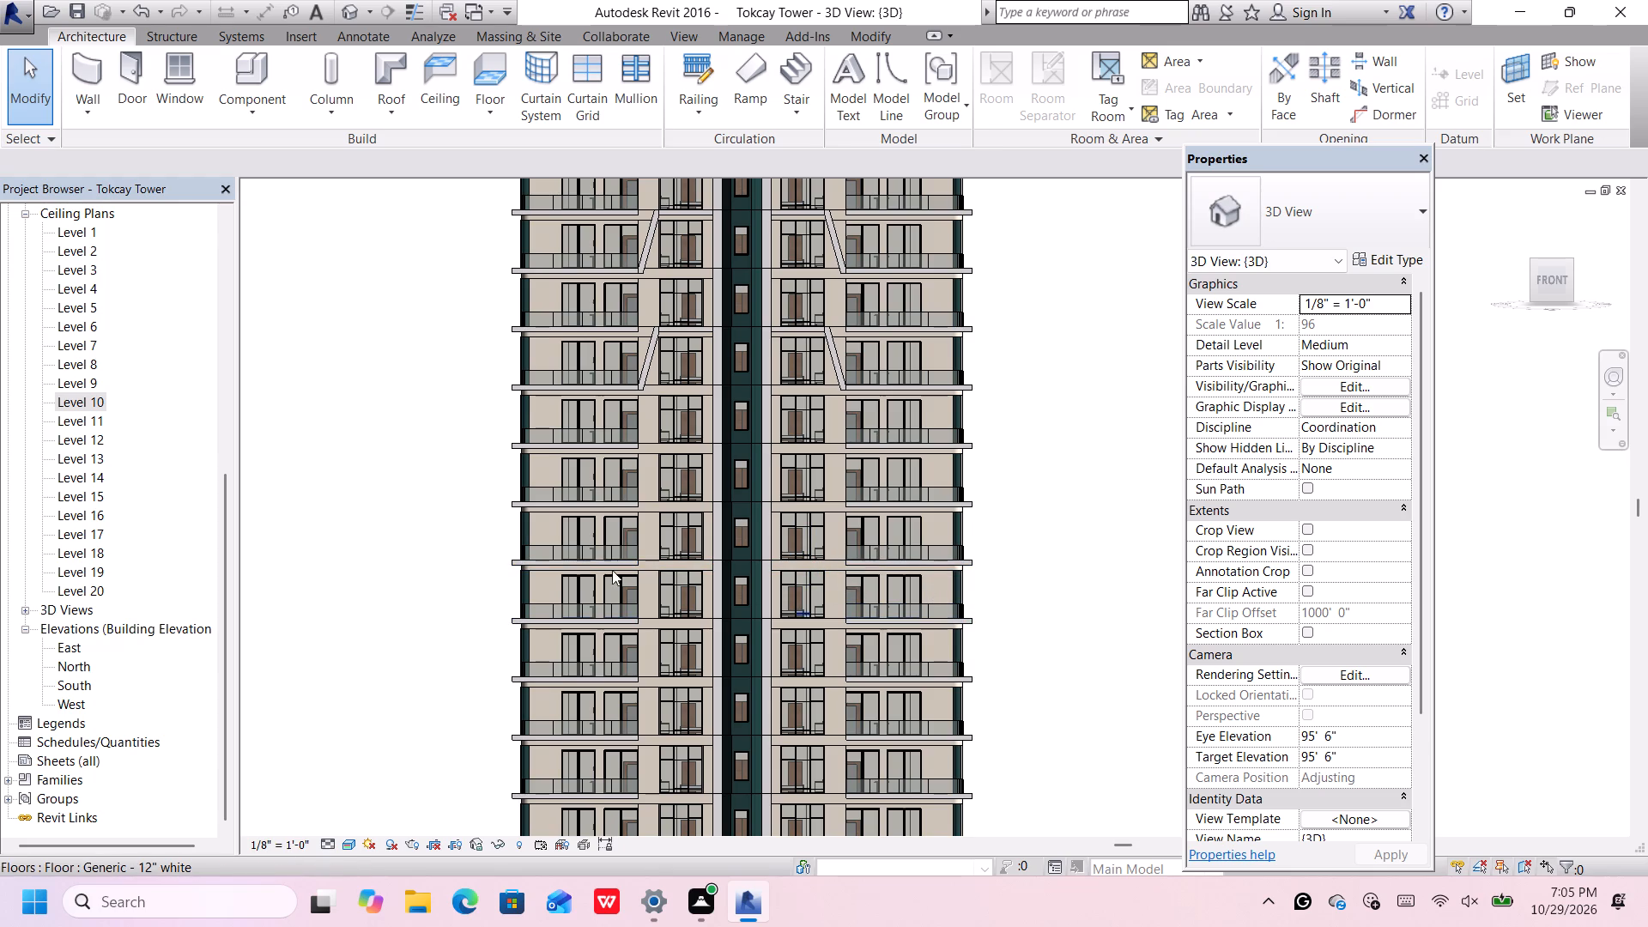
pyautogui.doubleClick(78, 683)
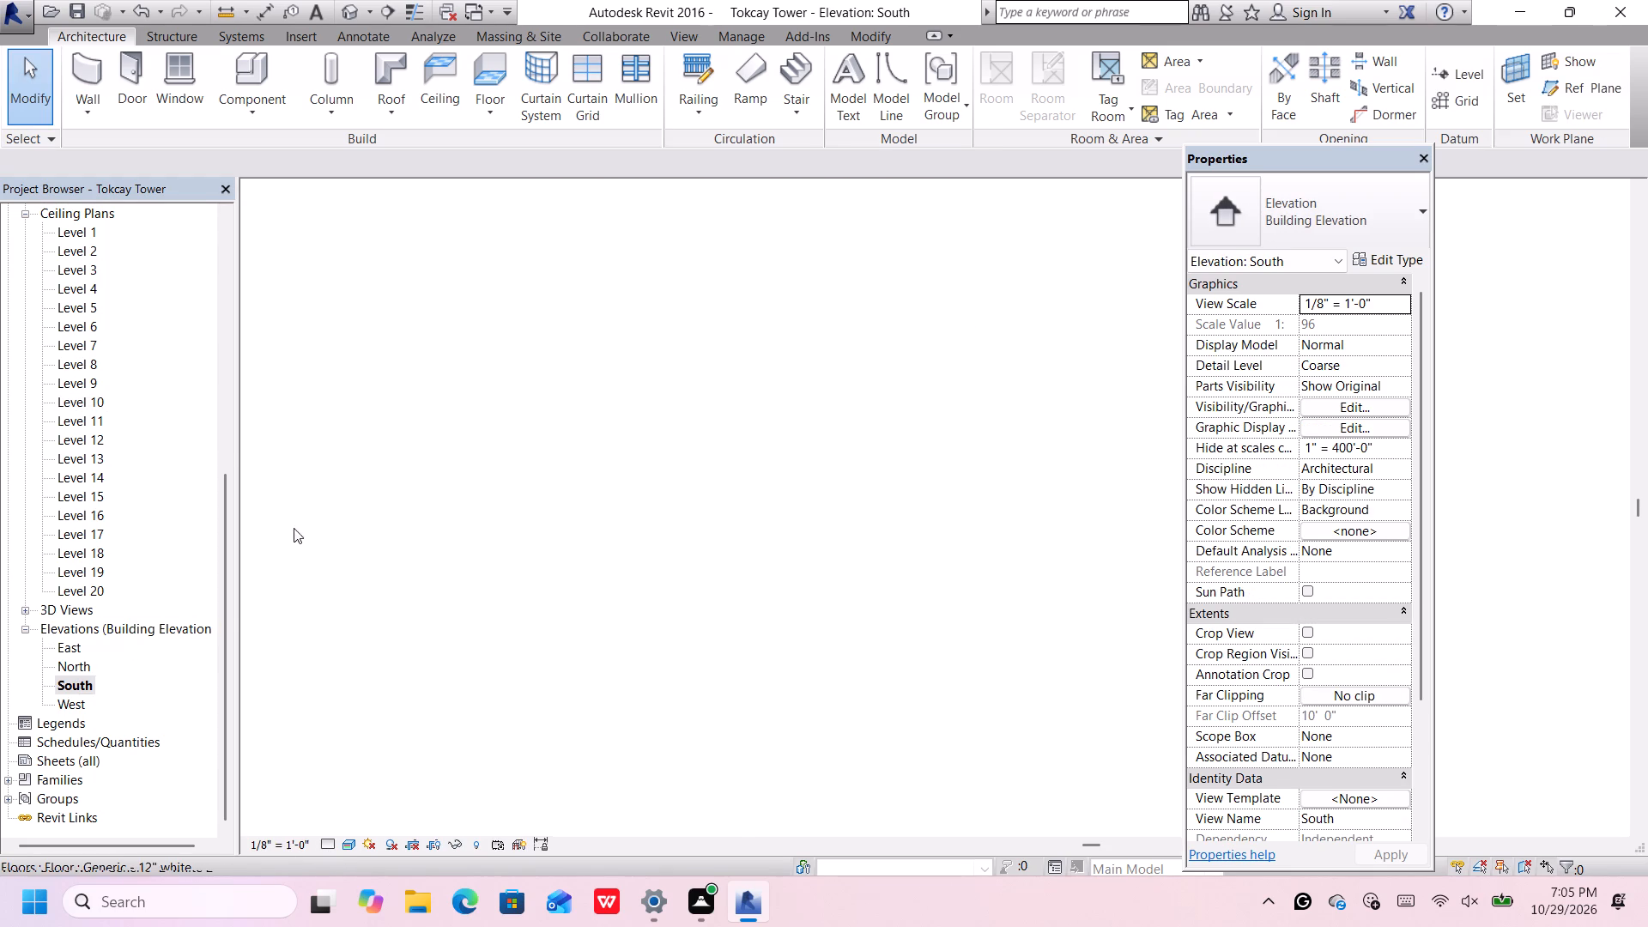
pyautogui.scroll(-9, 452, 474)
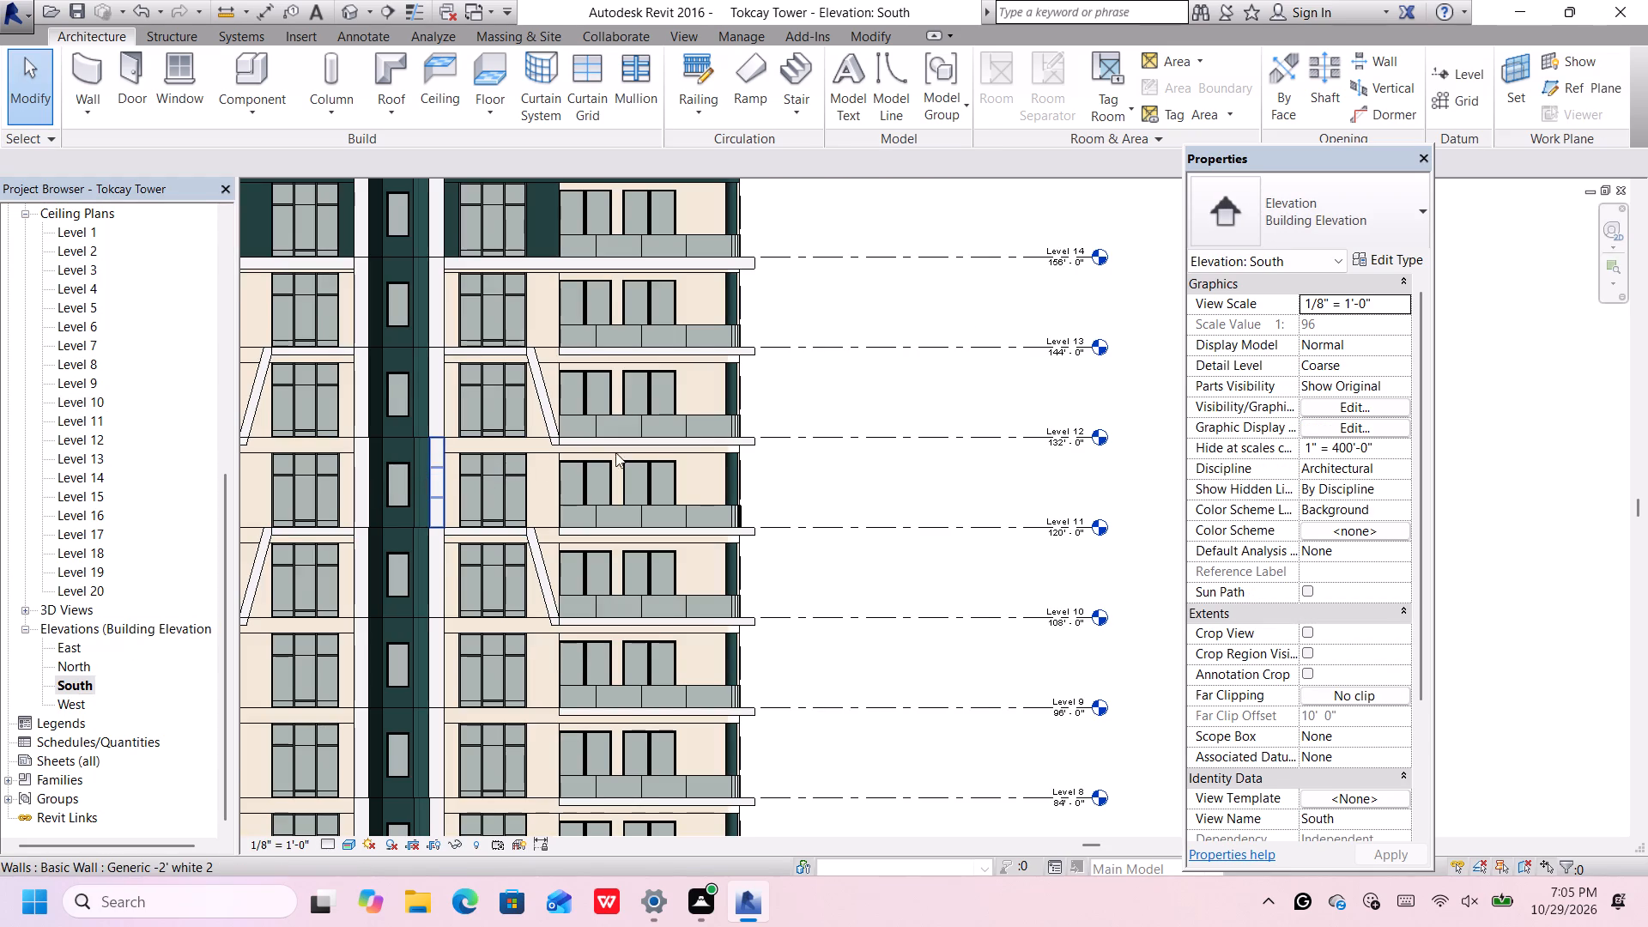
pyautogui.scroll(-2, 897, 409)
pyautogui.scroll(5, 370, 518)
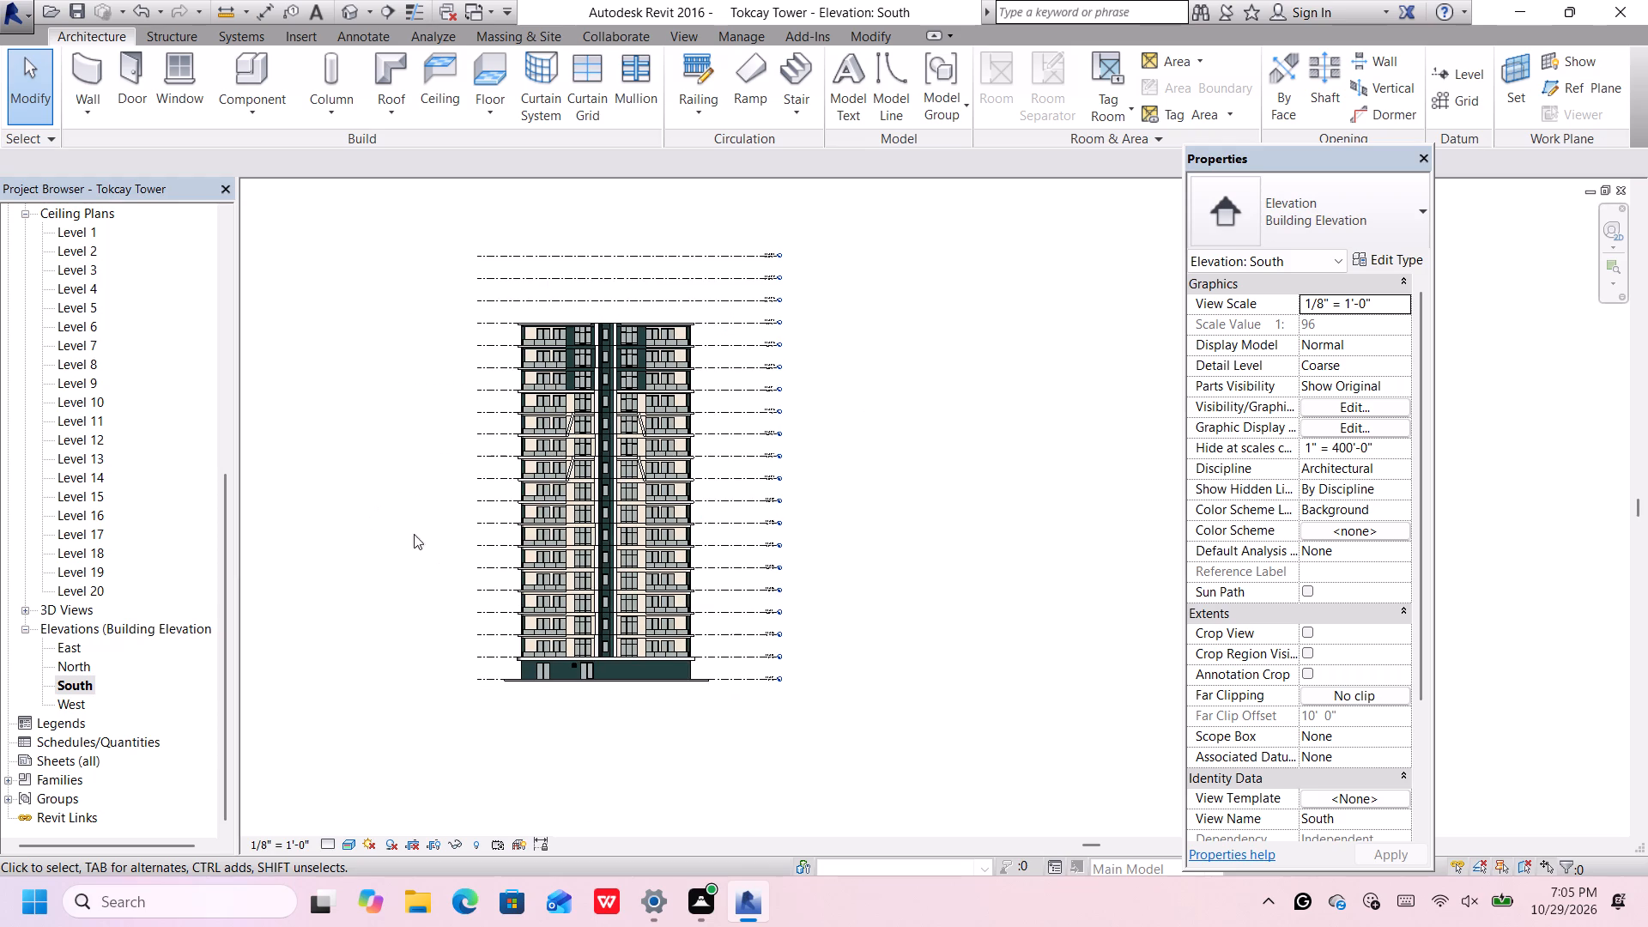
pyautogui.scroll(5, 471, 554)
pyautogui.scroll(-5, 588, 530)
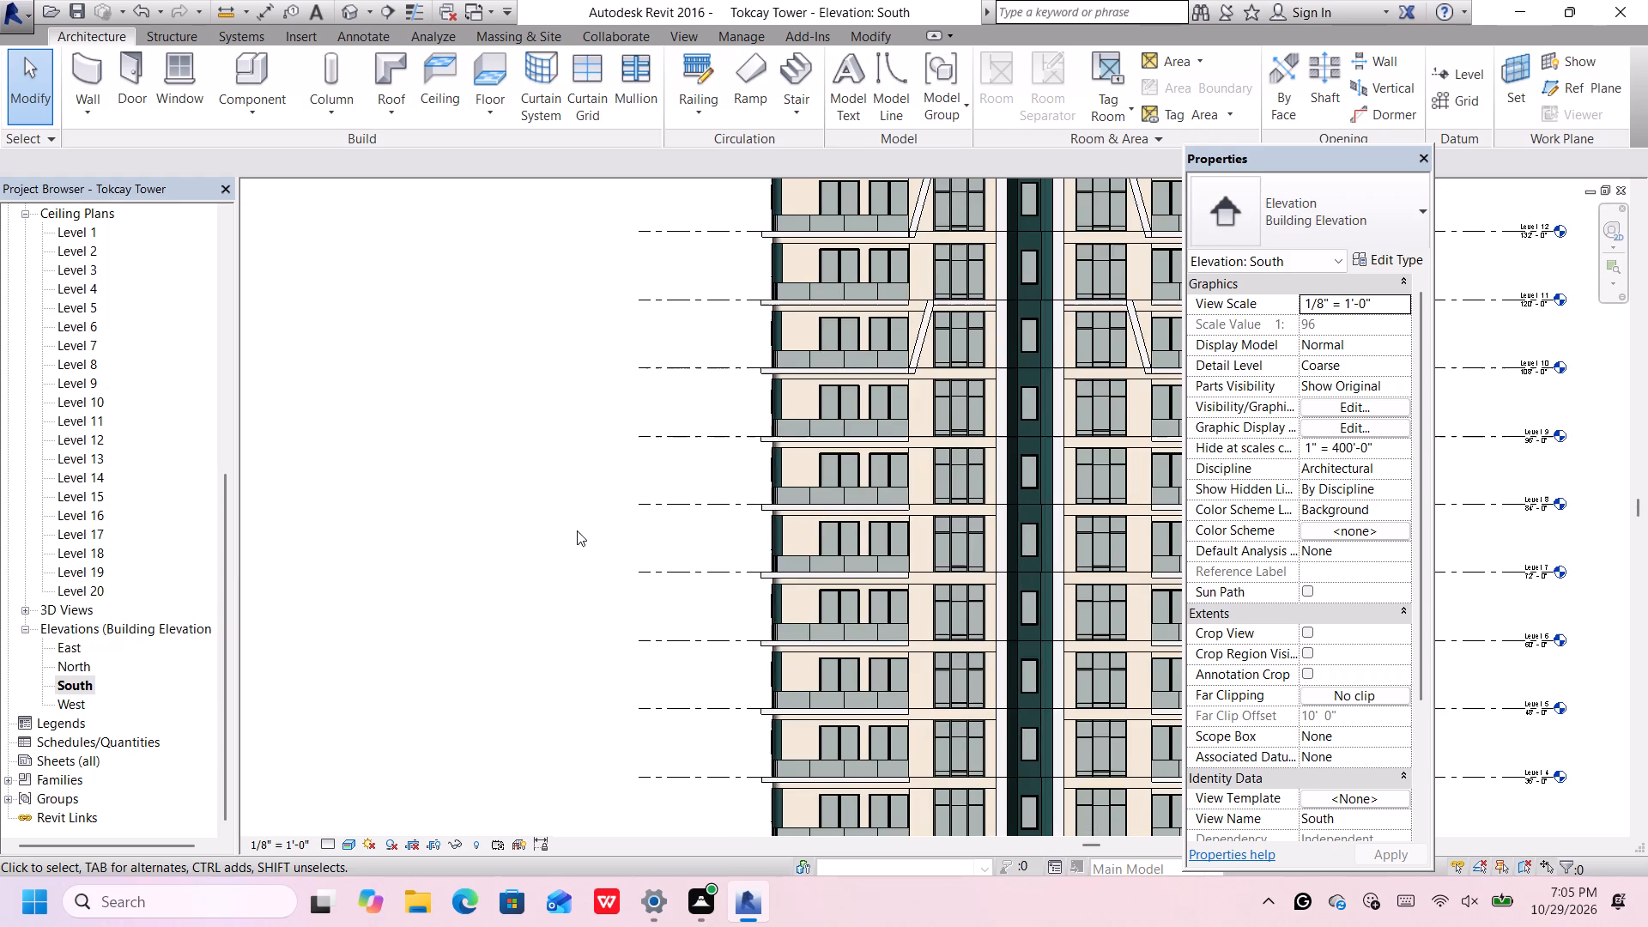
pyautogui.scroll(-1, 577, 530)
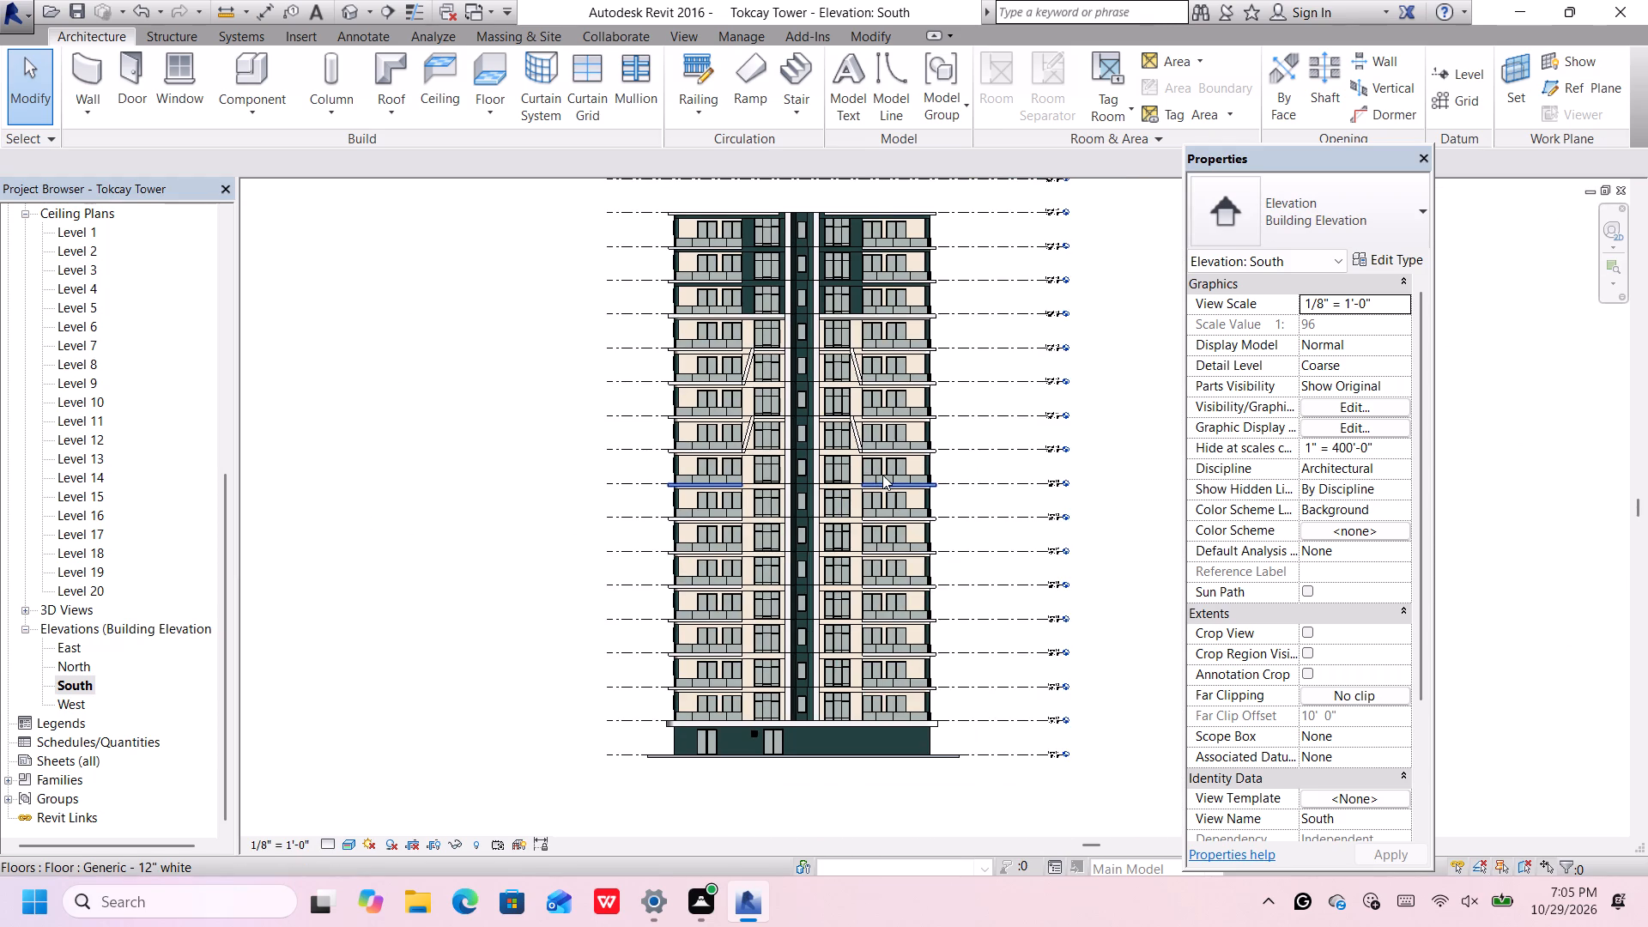
pyautogui.scroll(4, 882, 475)
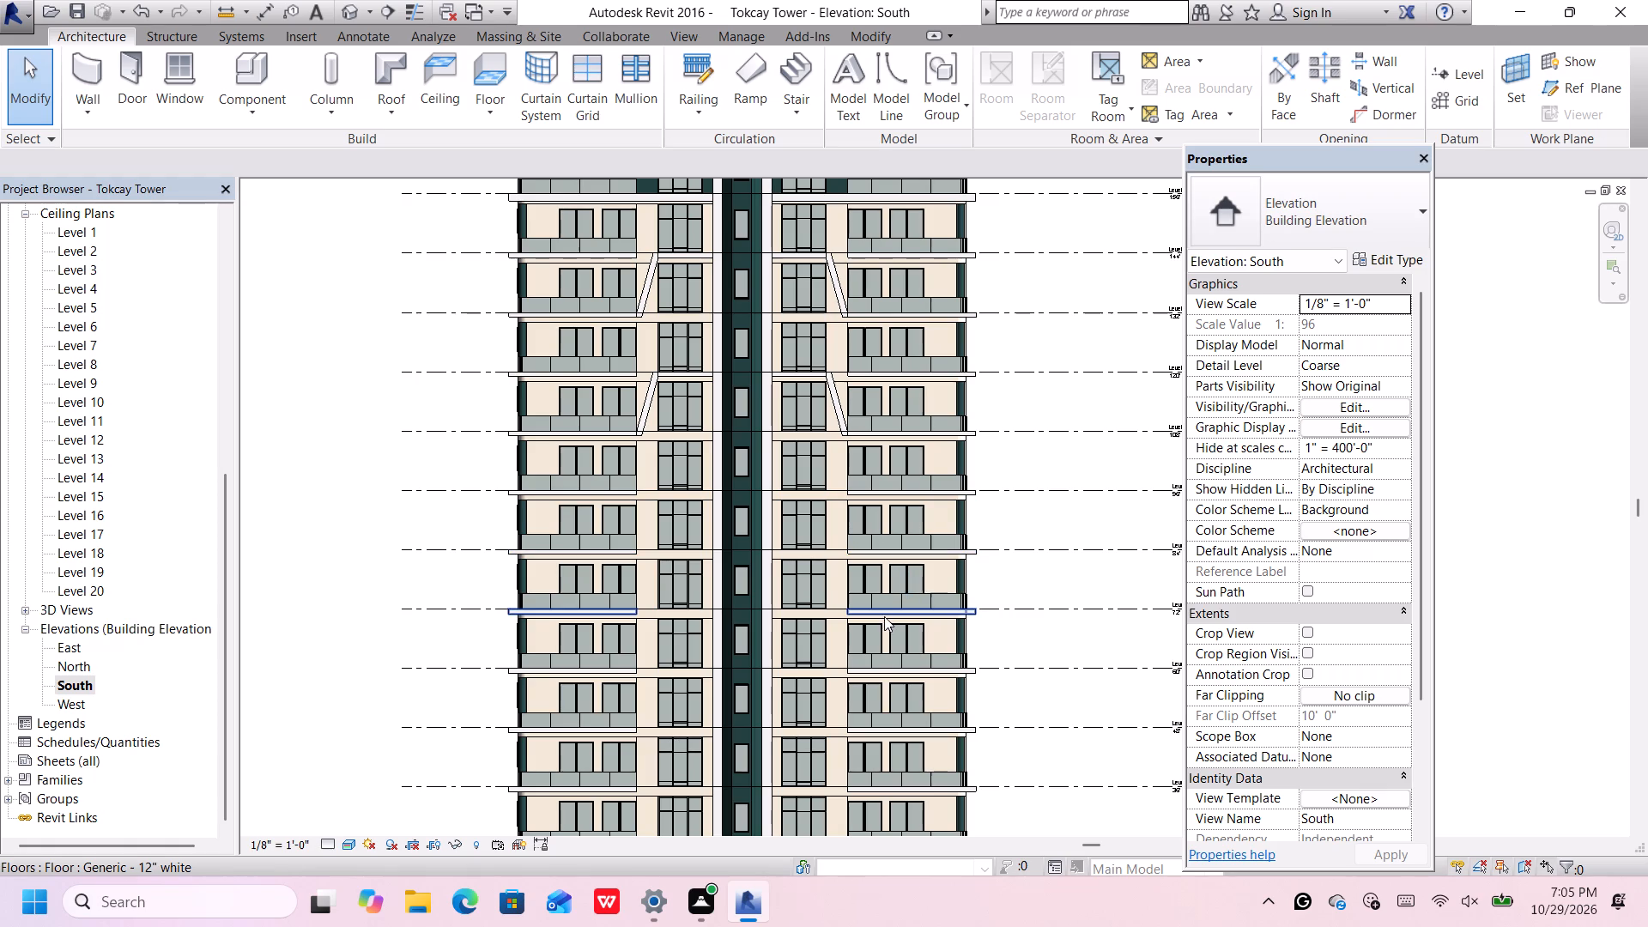
pyautogui.scroll(-3, 879, 618)
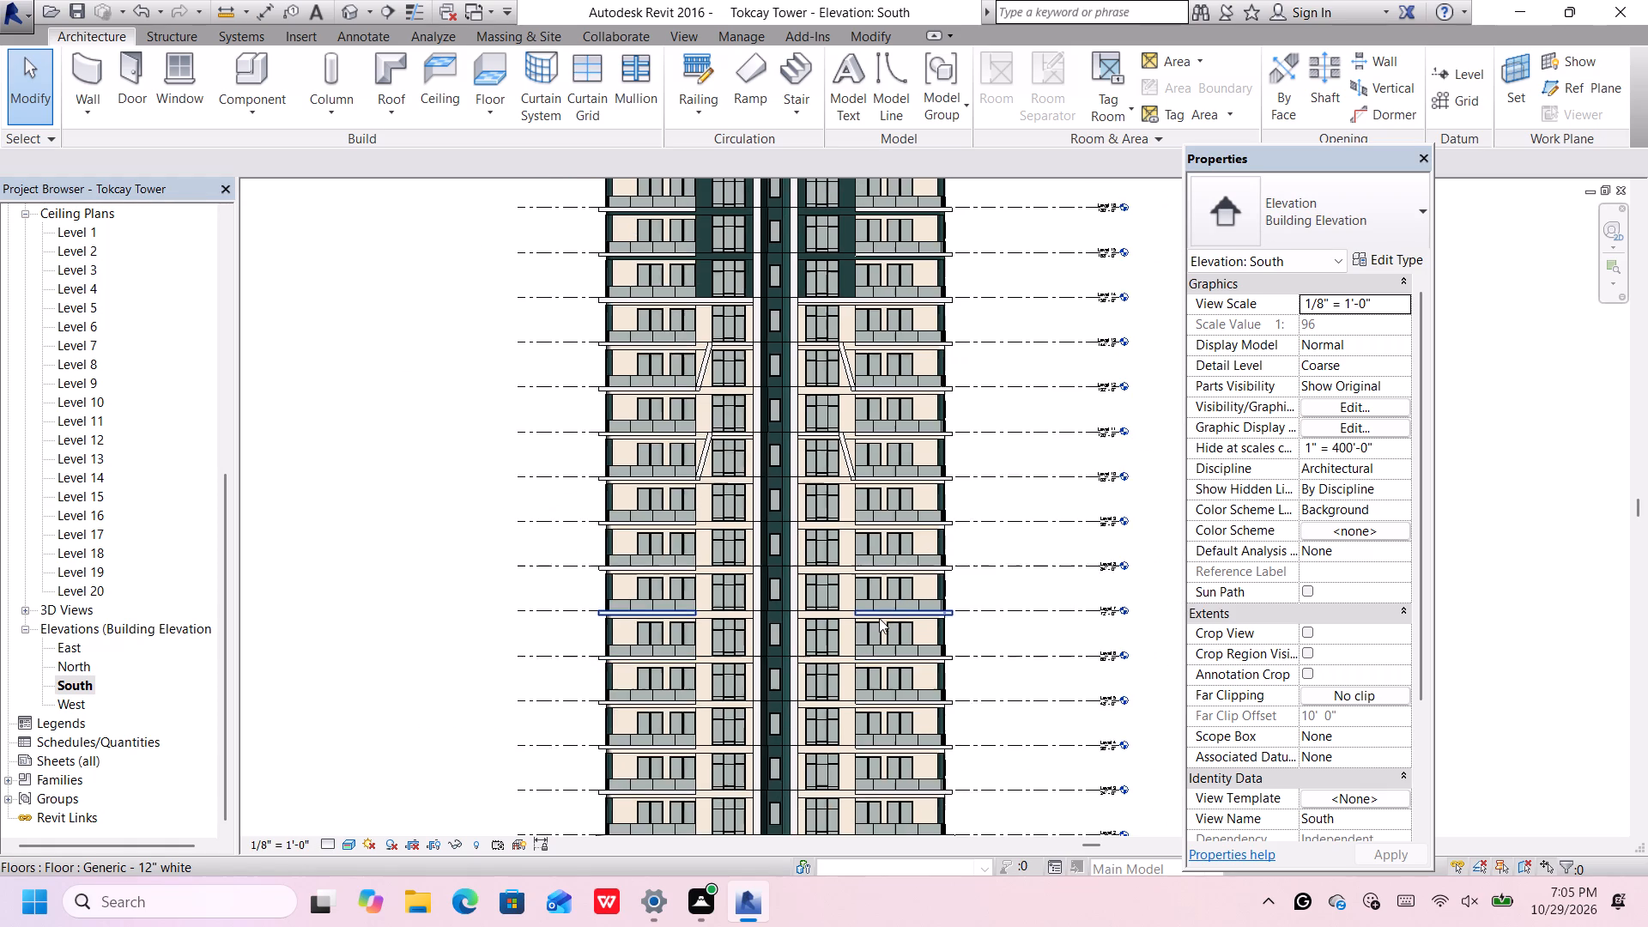
pyautogui.scroll(11, 1097, 615)
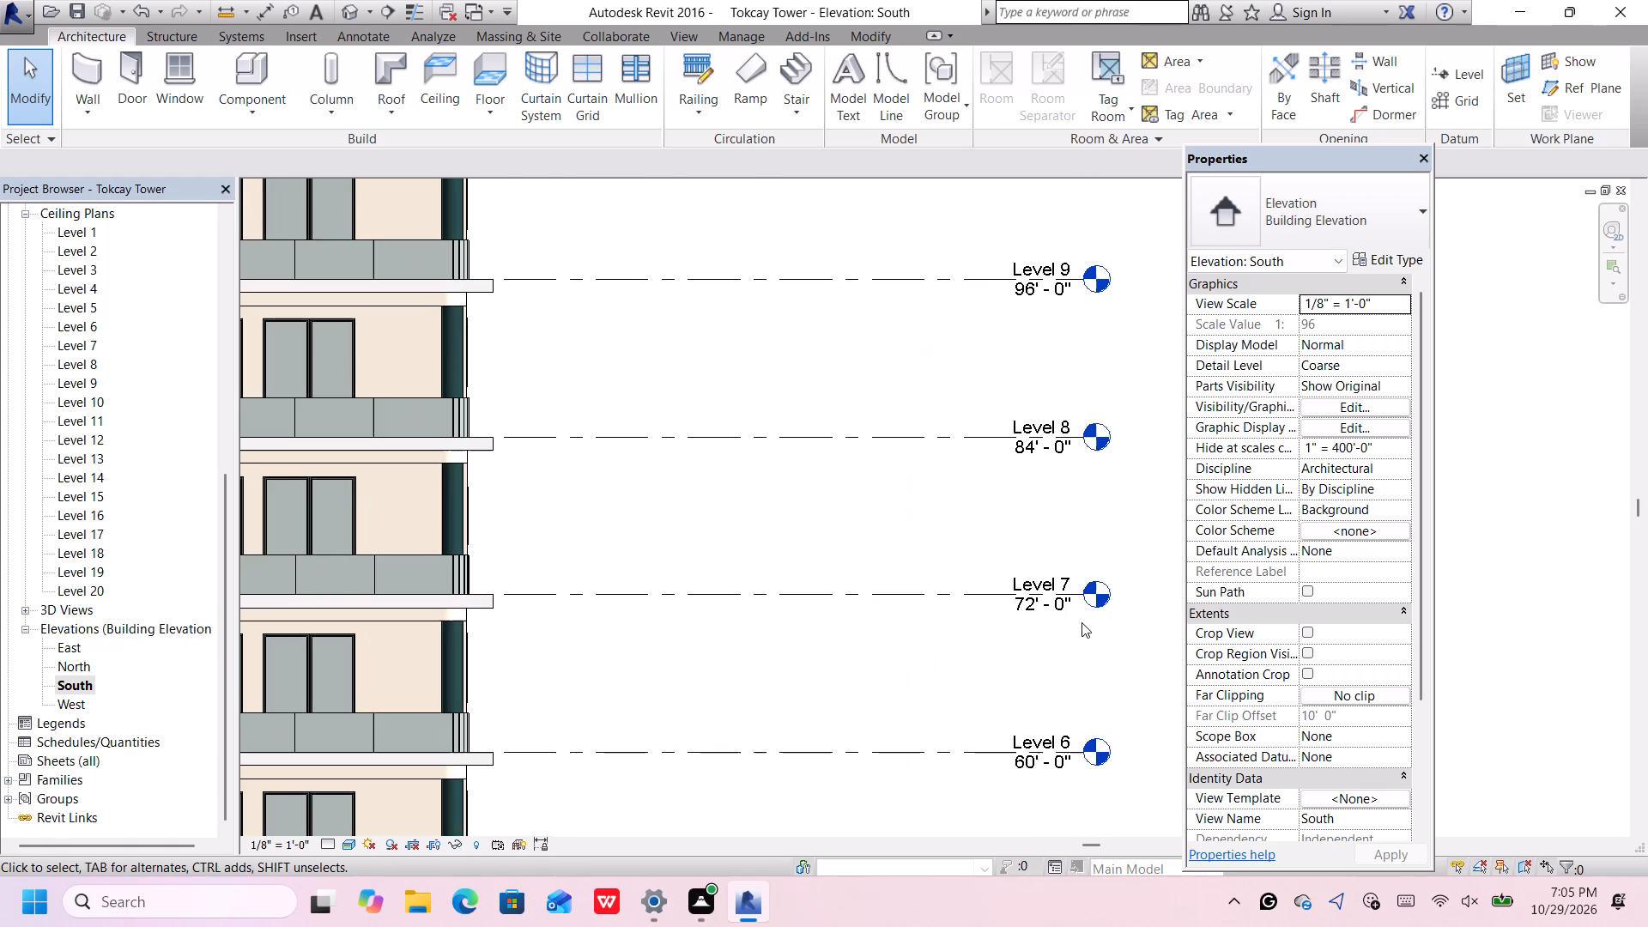
pyautogui.scroll(-9, 1081, 622)
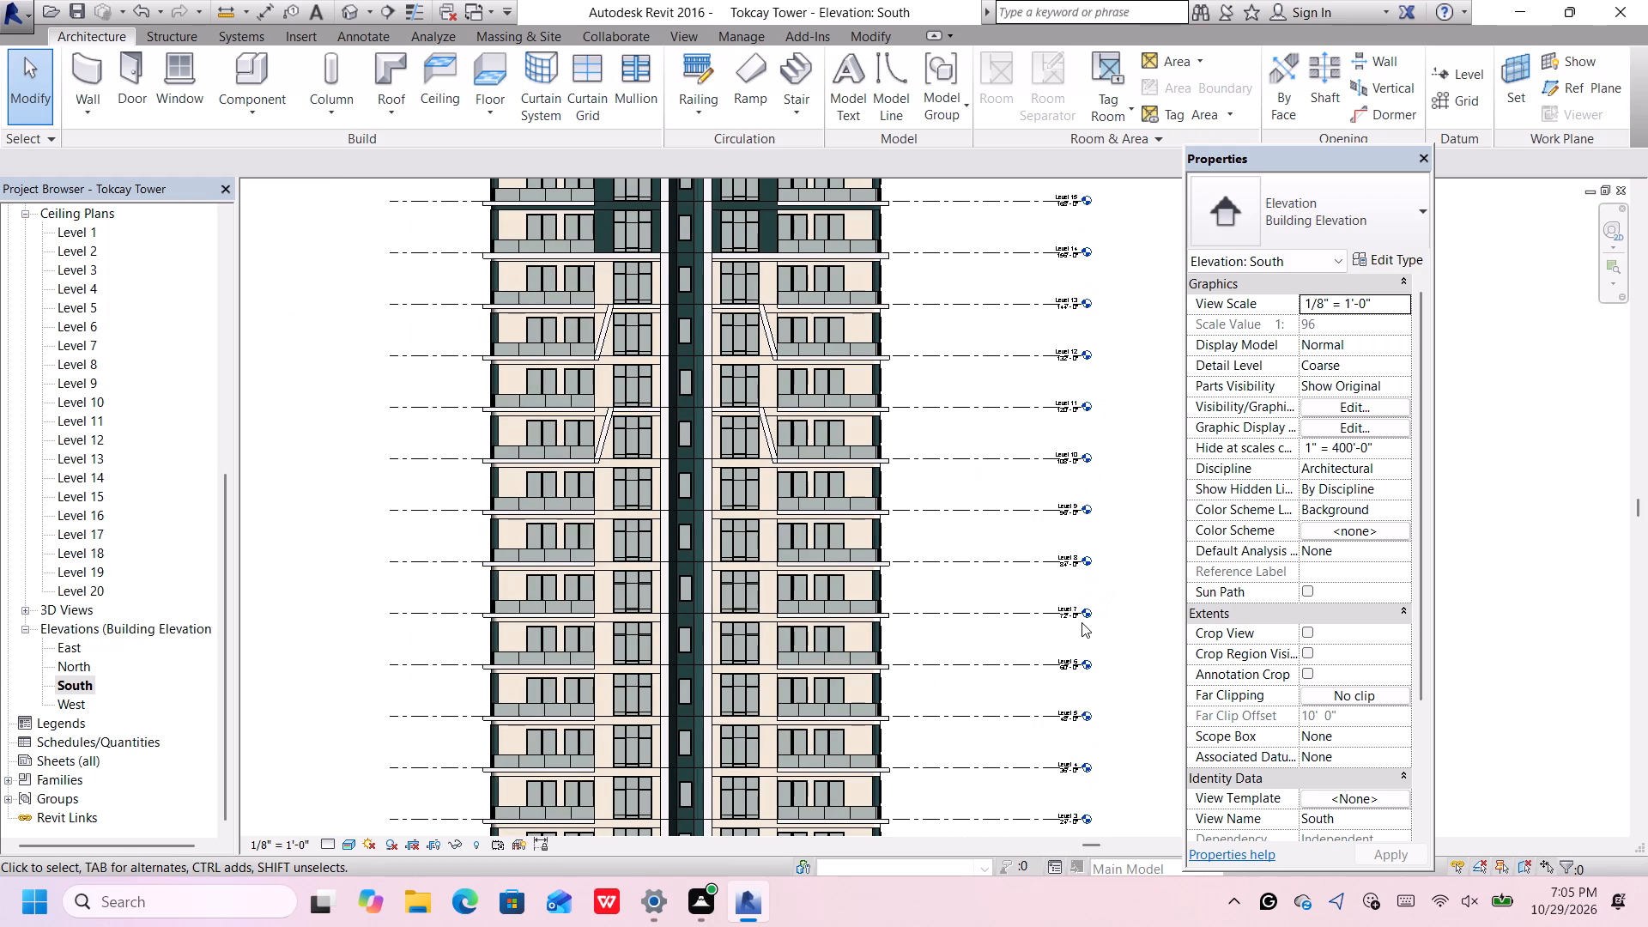
pyautogui.scroll(8, 1077, 661)
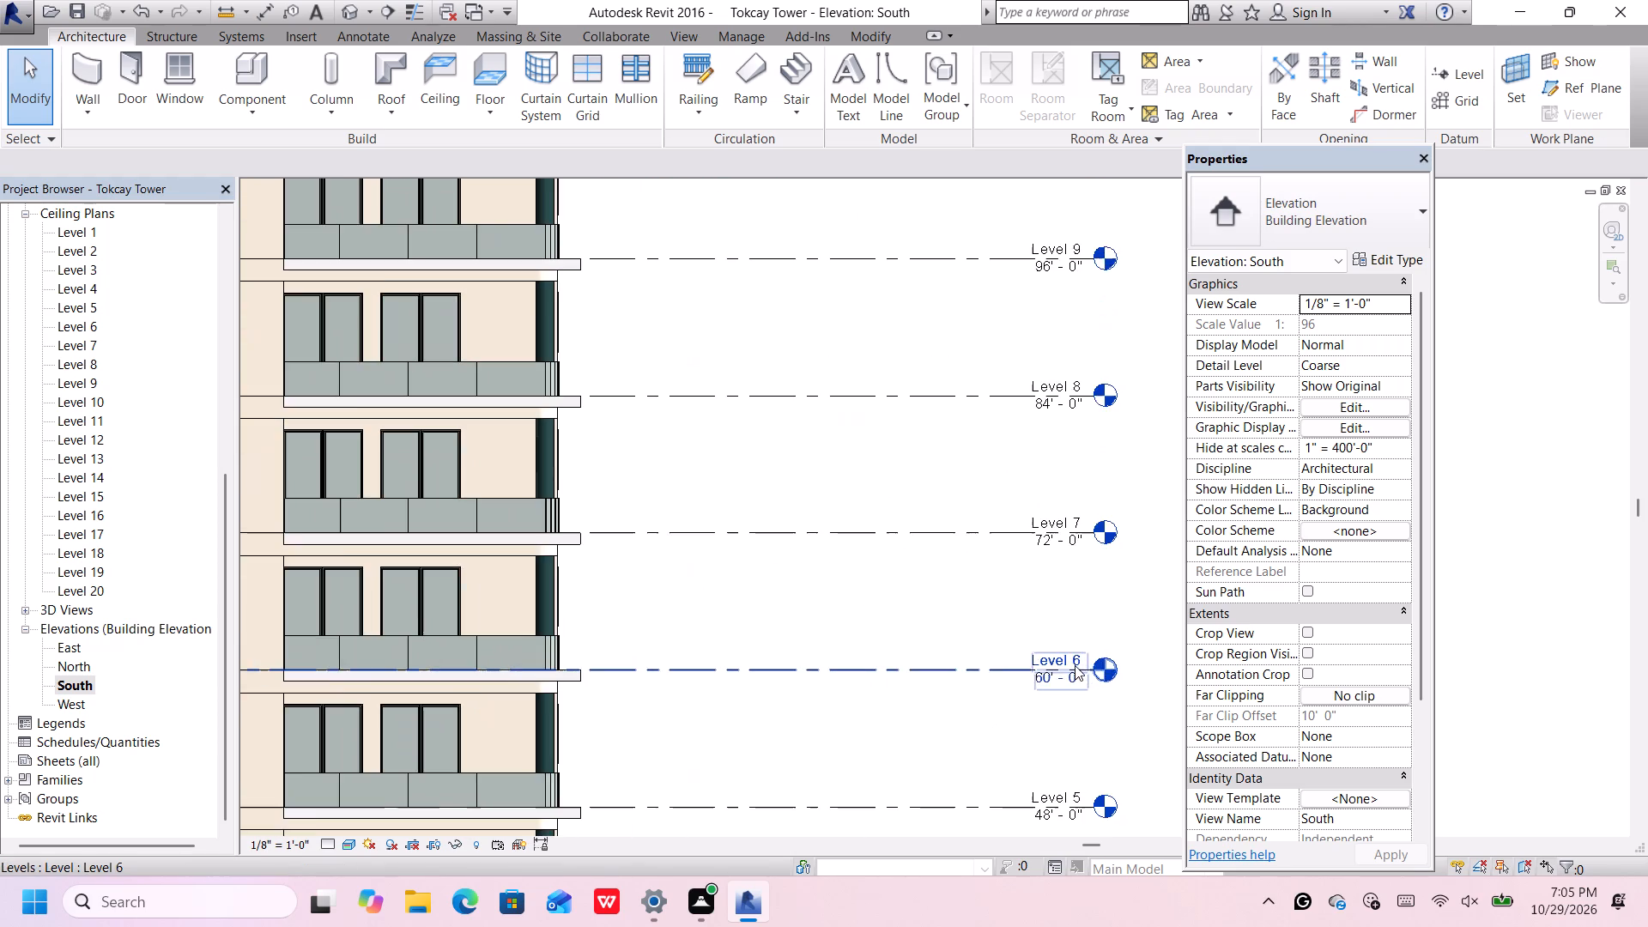
pyautogui.scroll(-9, 1075, 665)
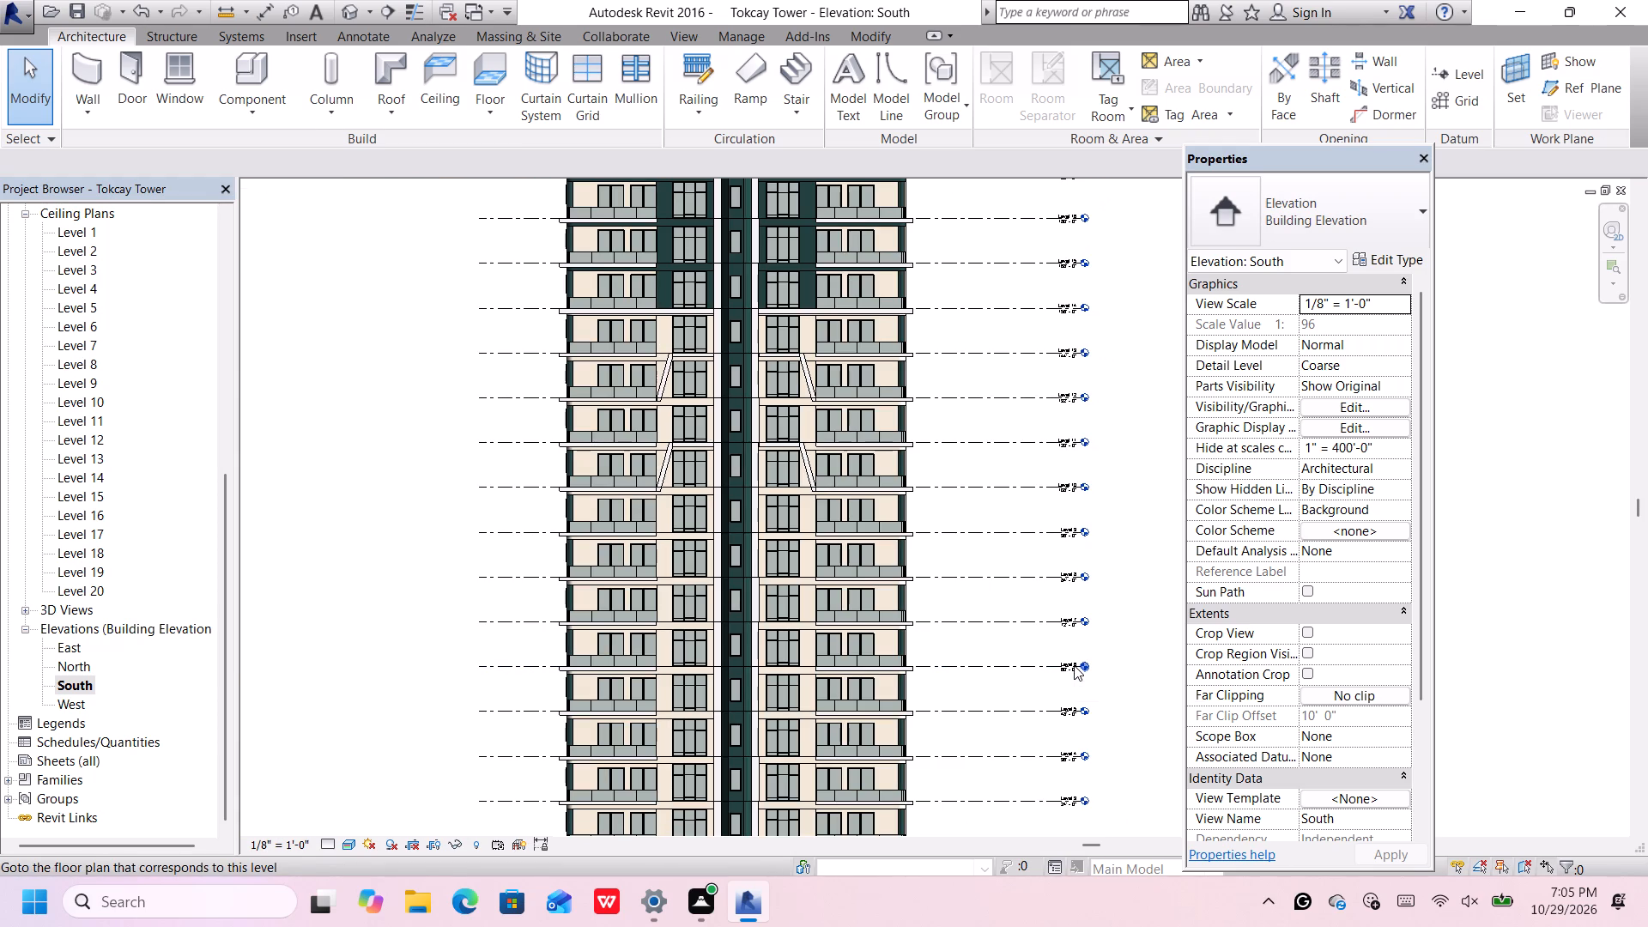
pyautogui.scroll(2, 1070, 749)
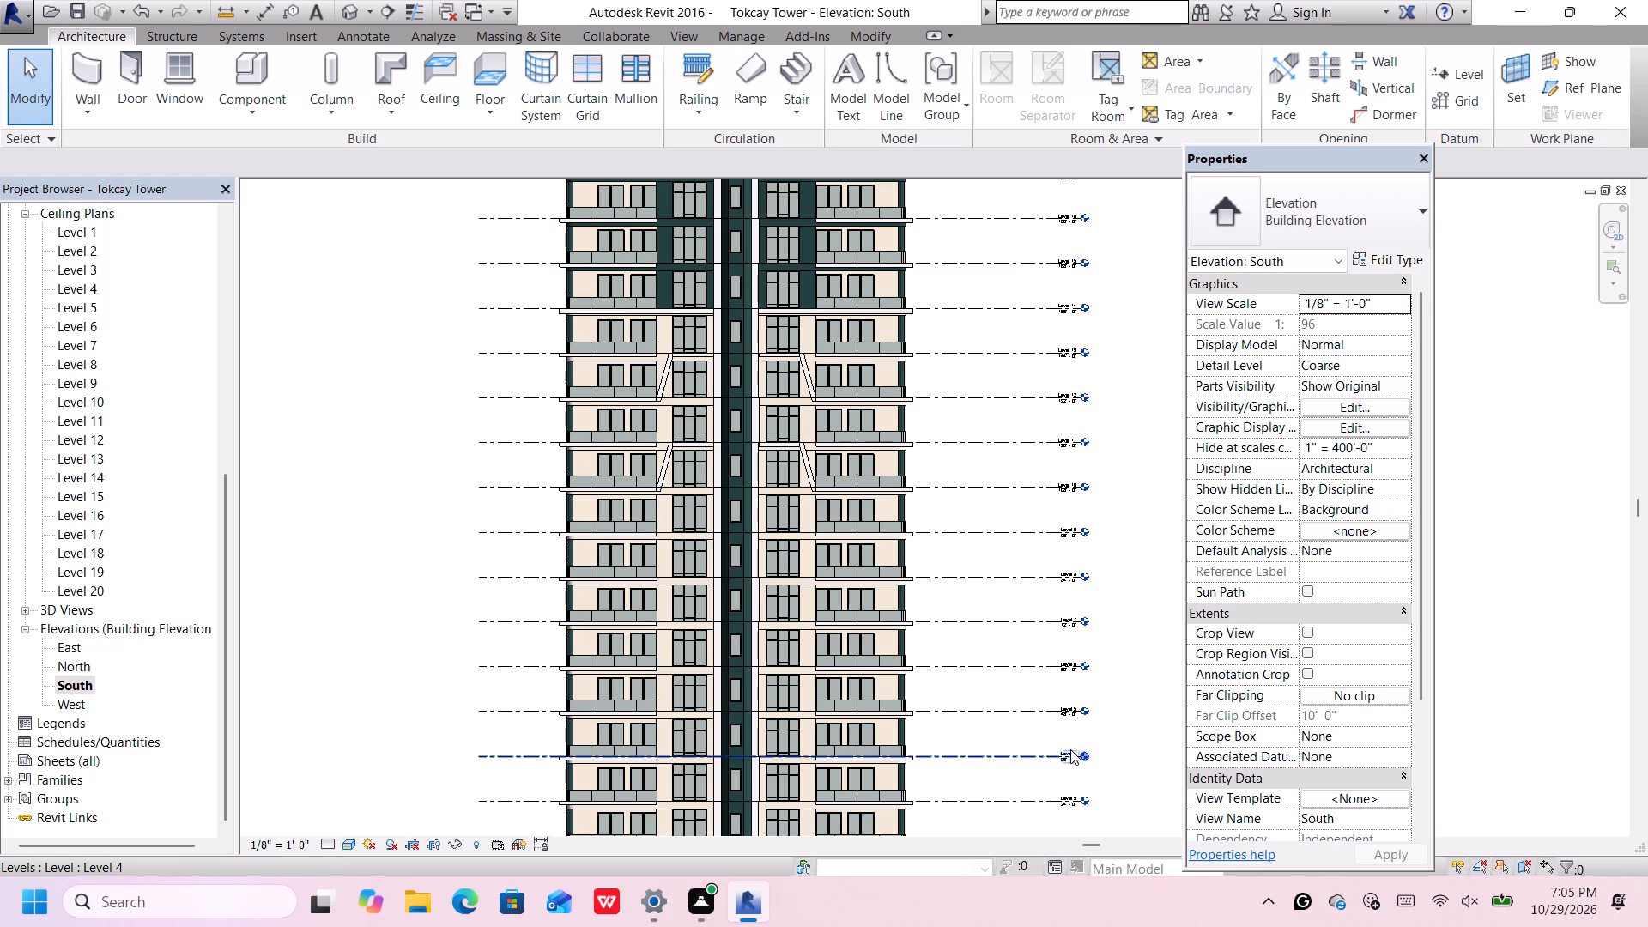
pyautogui.scroll(3, 1070, 749)
pyautogui.scroll(-2, 1070, 747)
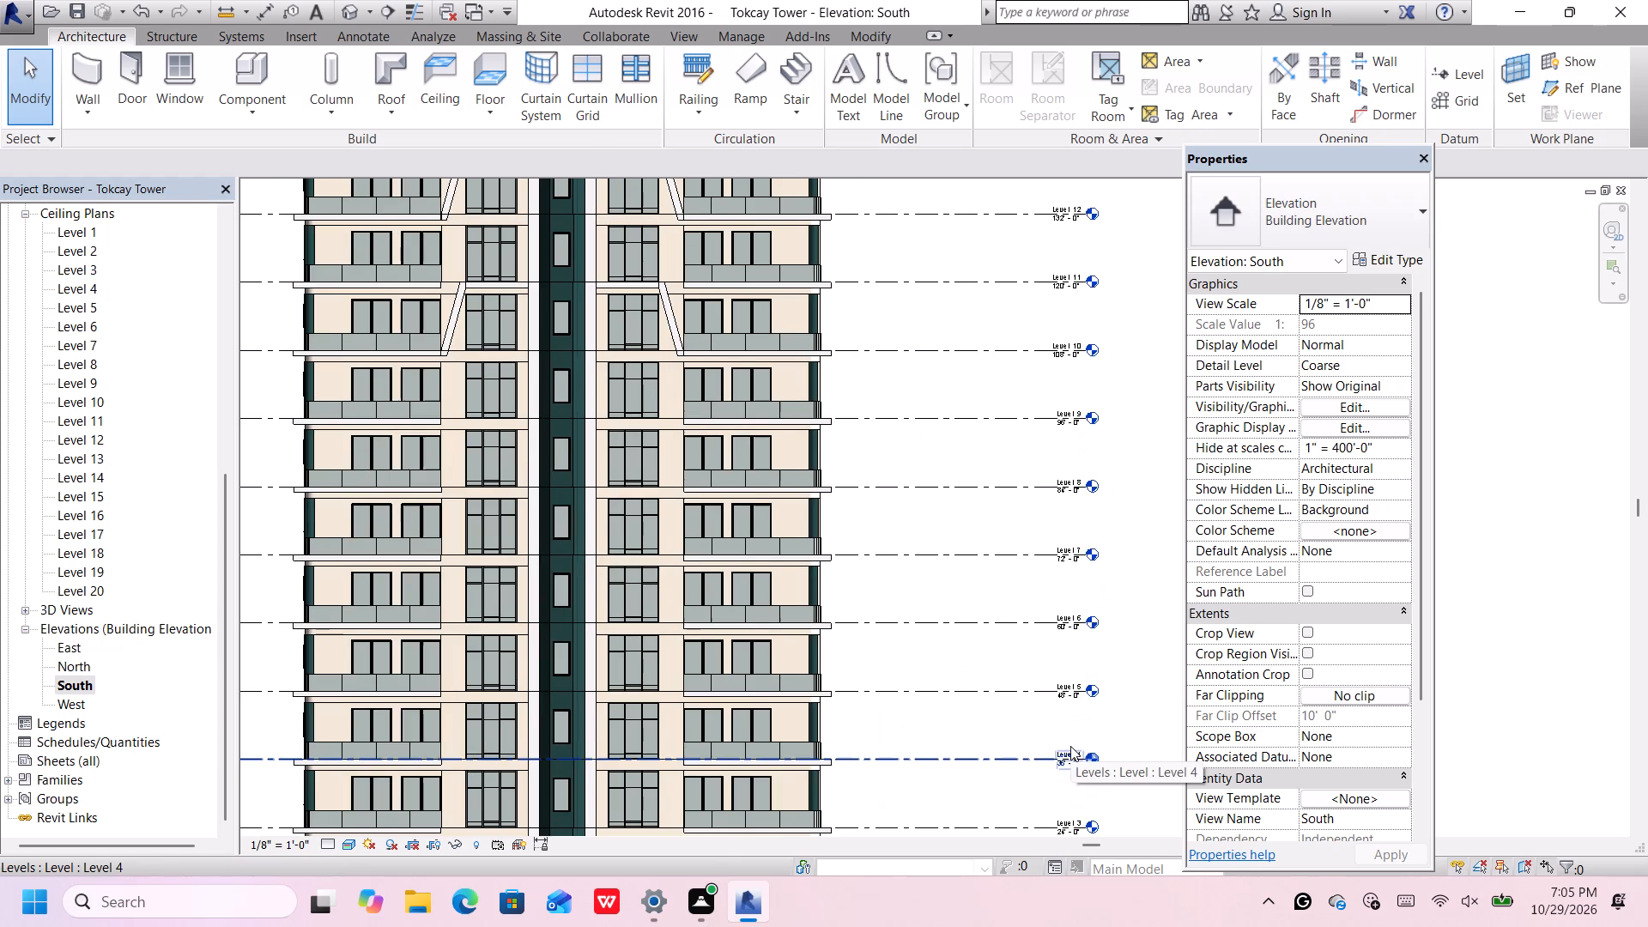
pyautogui.scroll(1, 1084, 632)
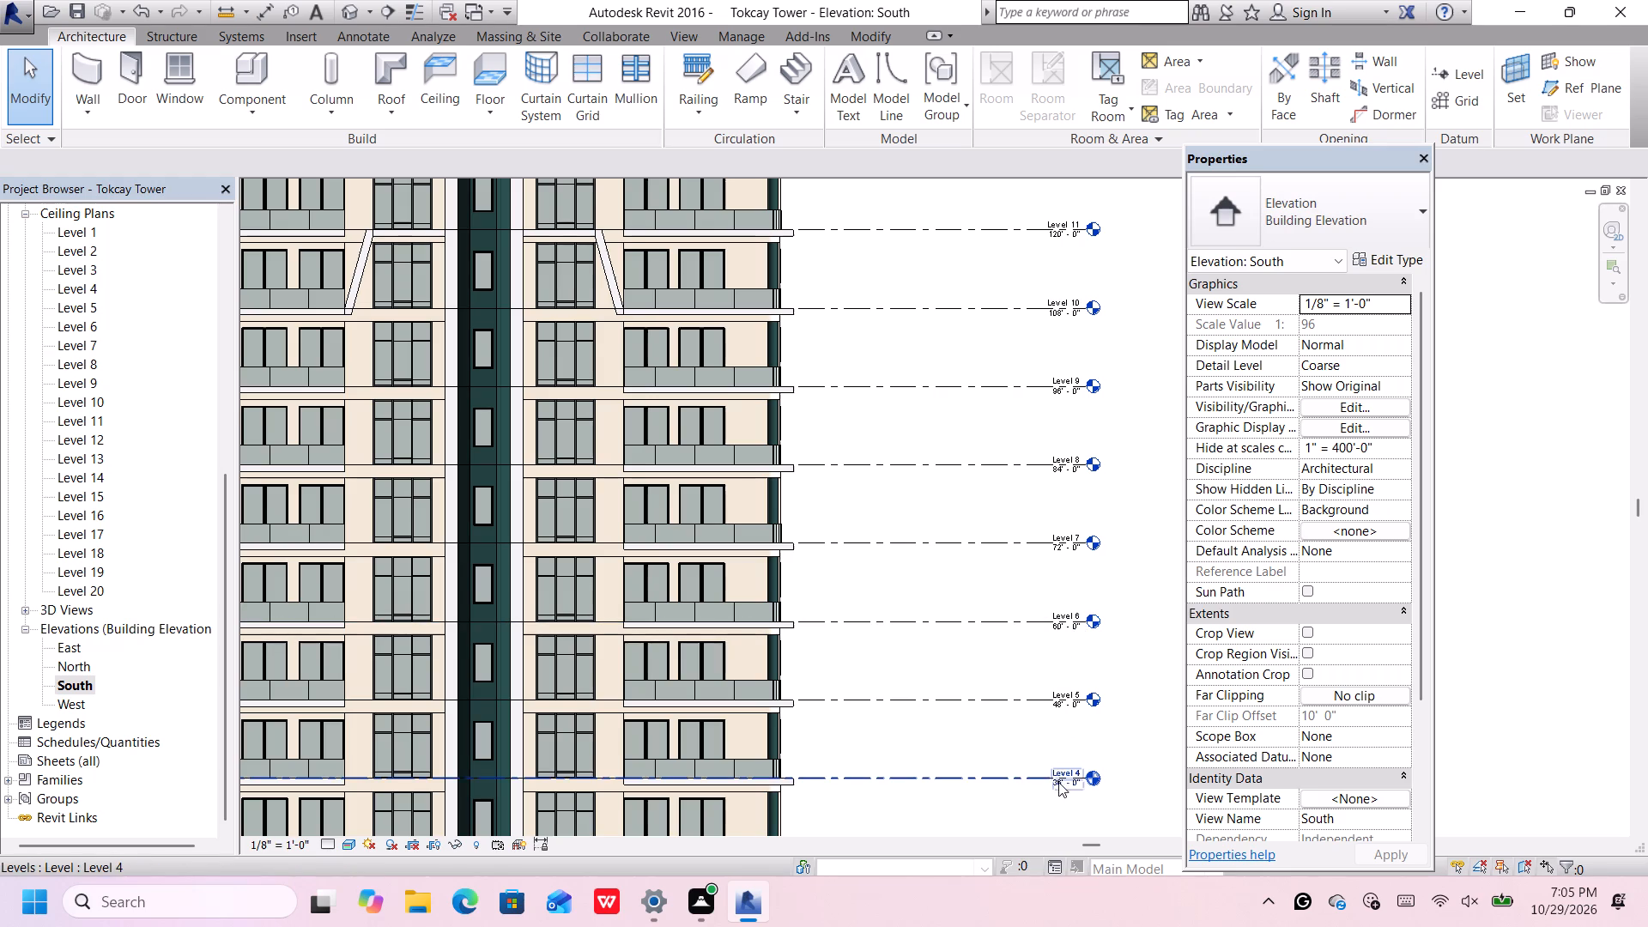
# Start a Generic - 12" white floor in the Level 6 ceiling plan and sketch an about 11' by 2' rectangle outside the window east of the core.
pyautogui.click(82, 318)
pyautogui.doubleClick(82, 318)
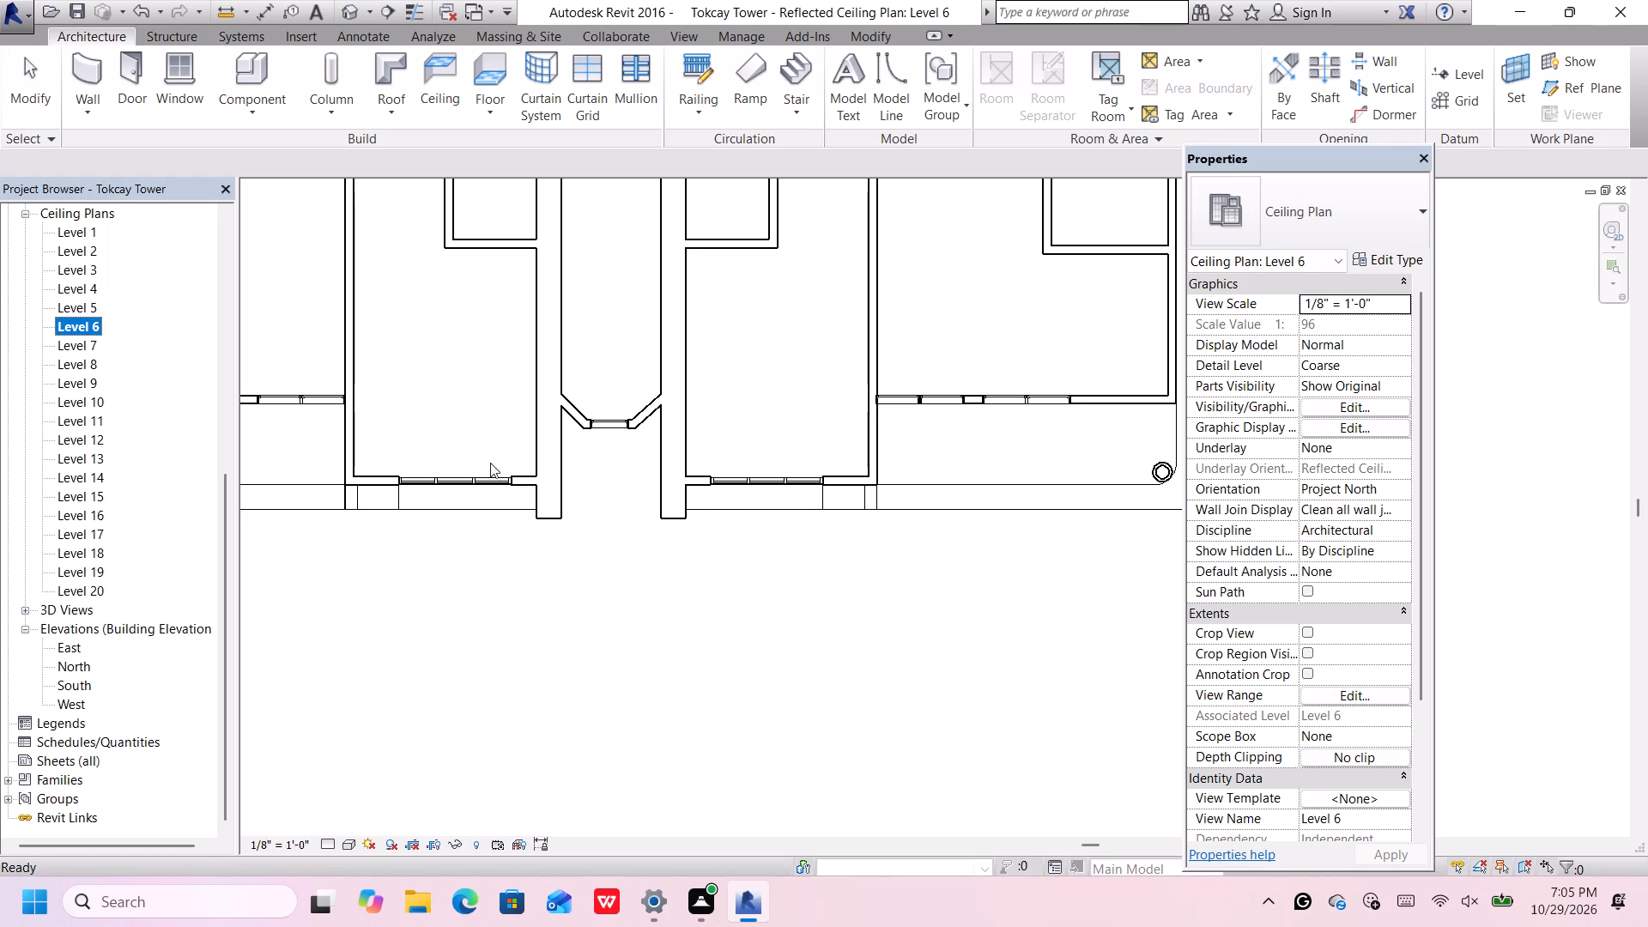
pyautogui.click(481, 73)
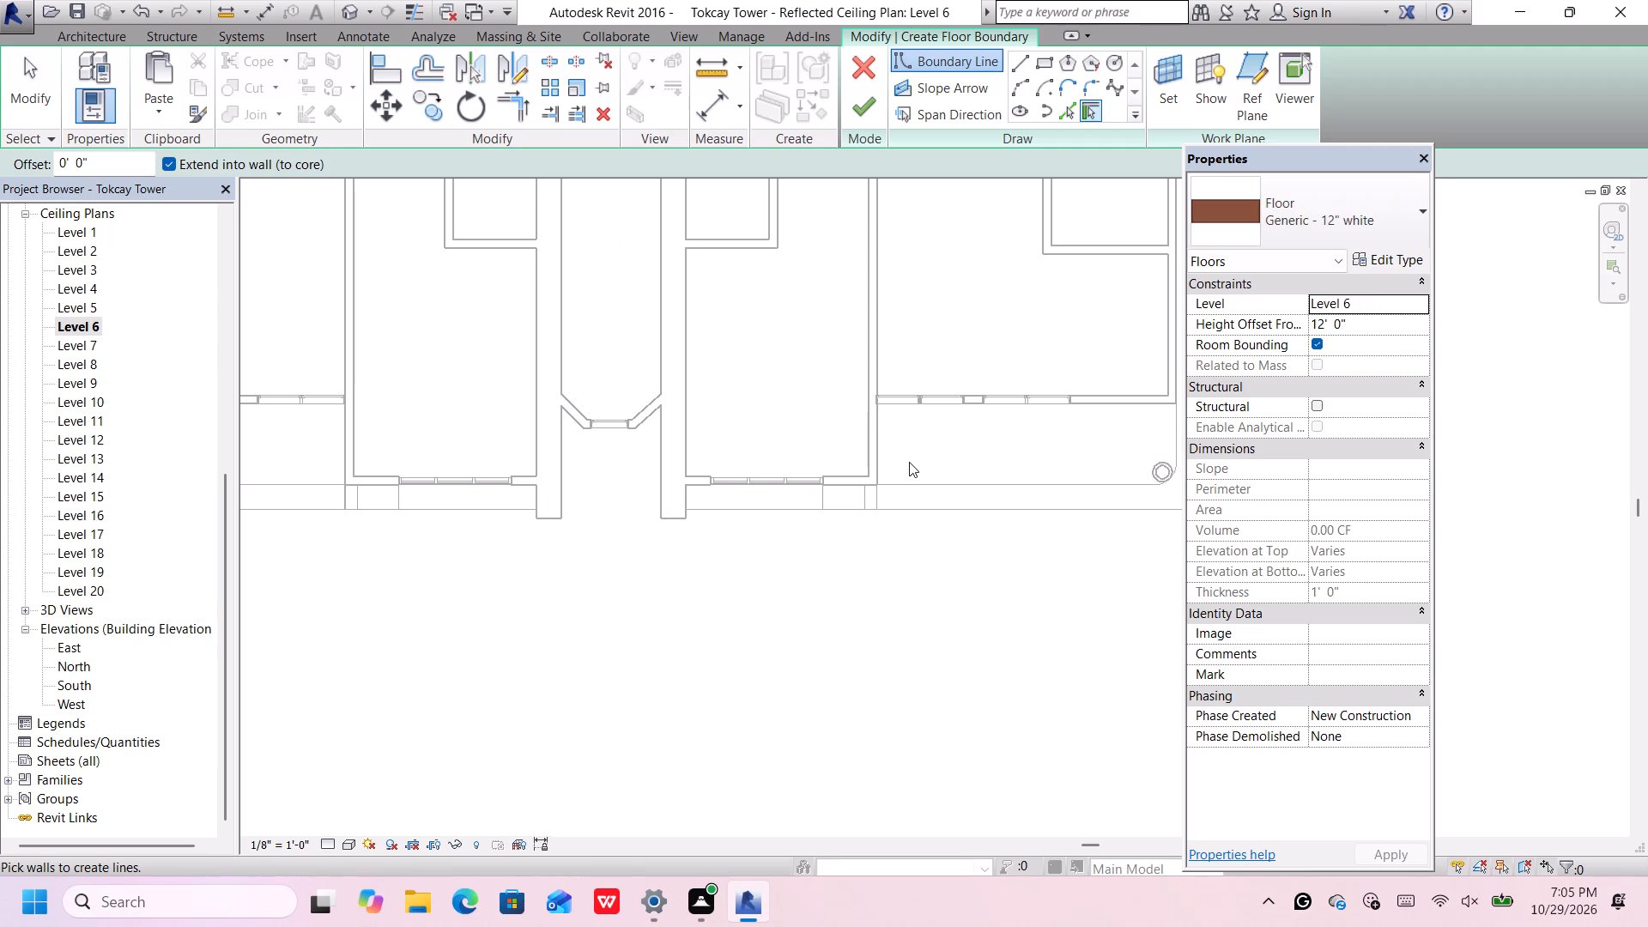
pyautogui.scroll(4, 682, 486)
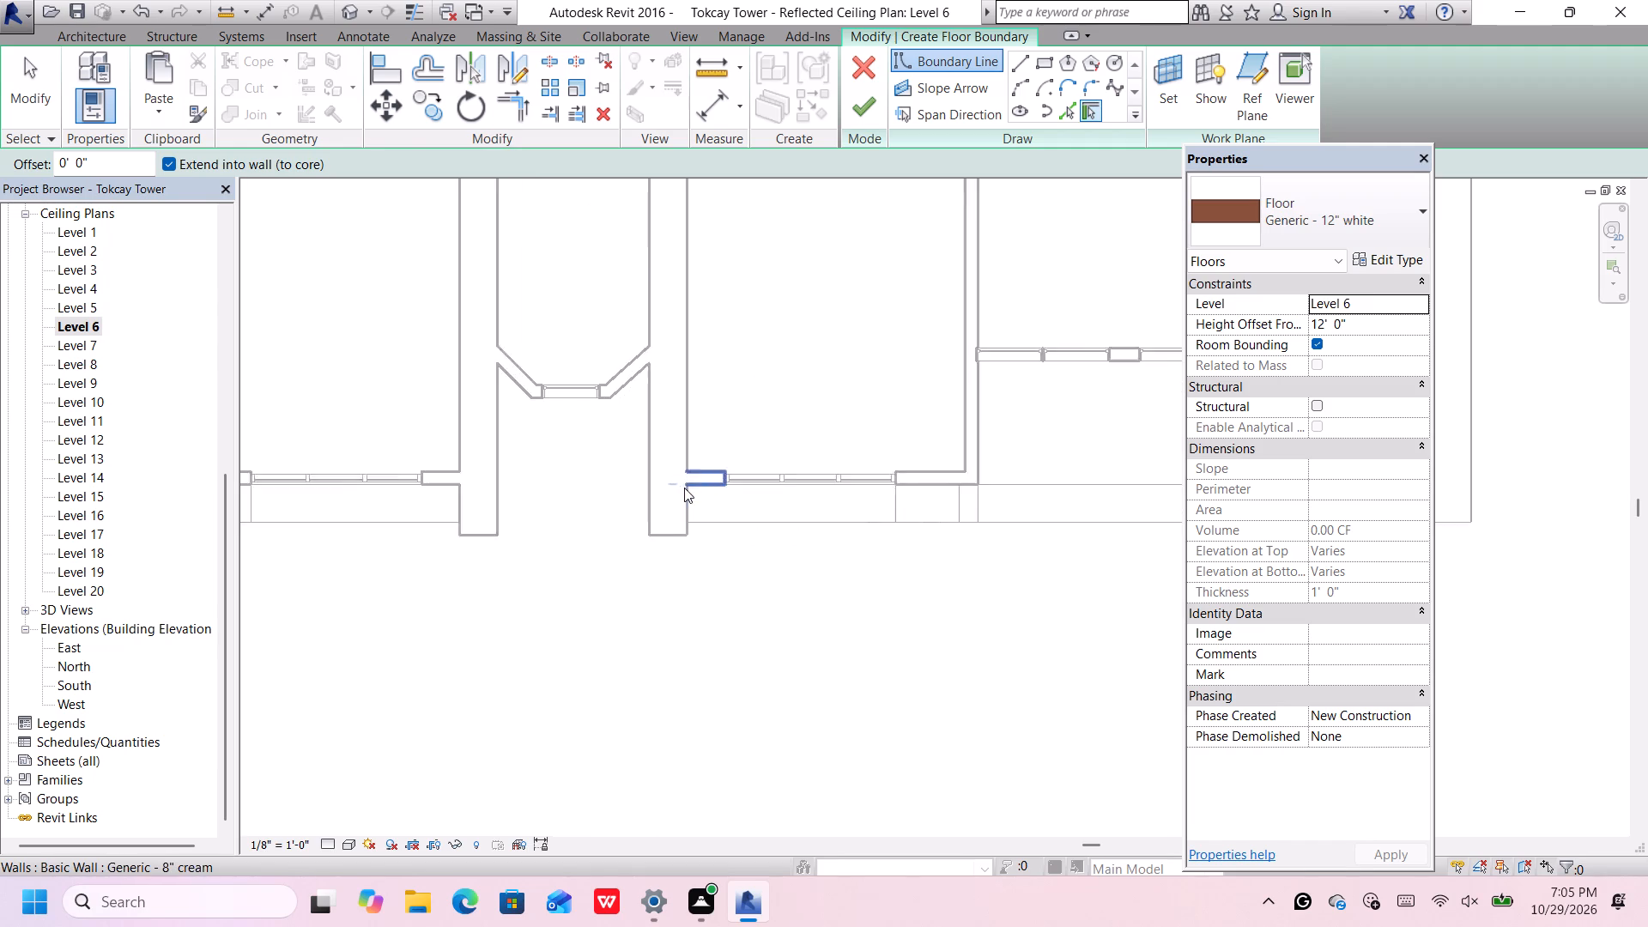
pyautogui.click(1042, 58)
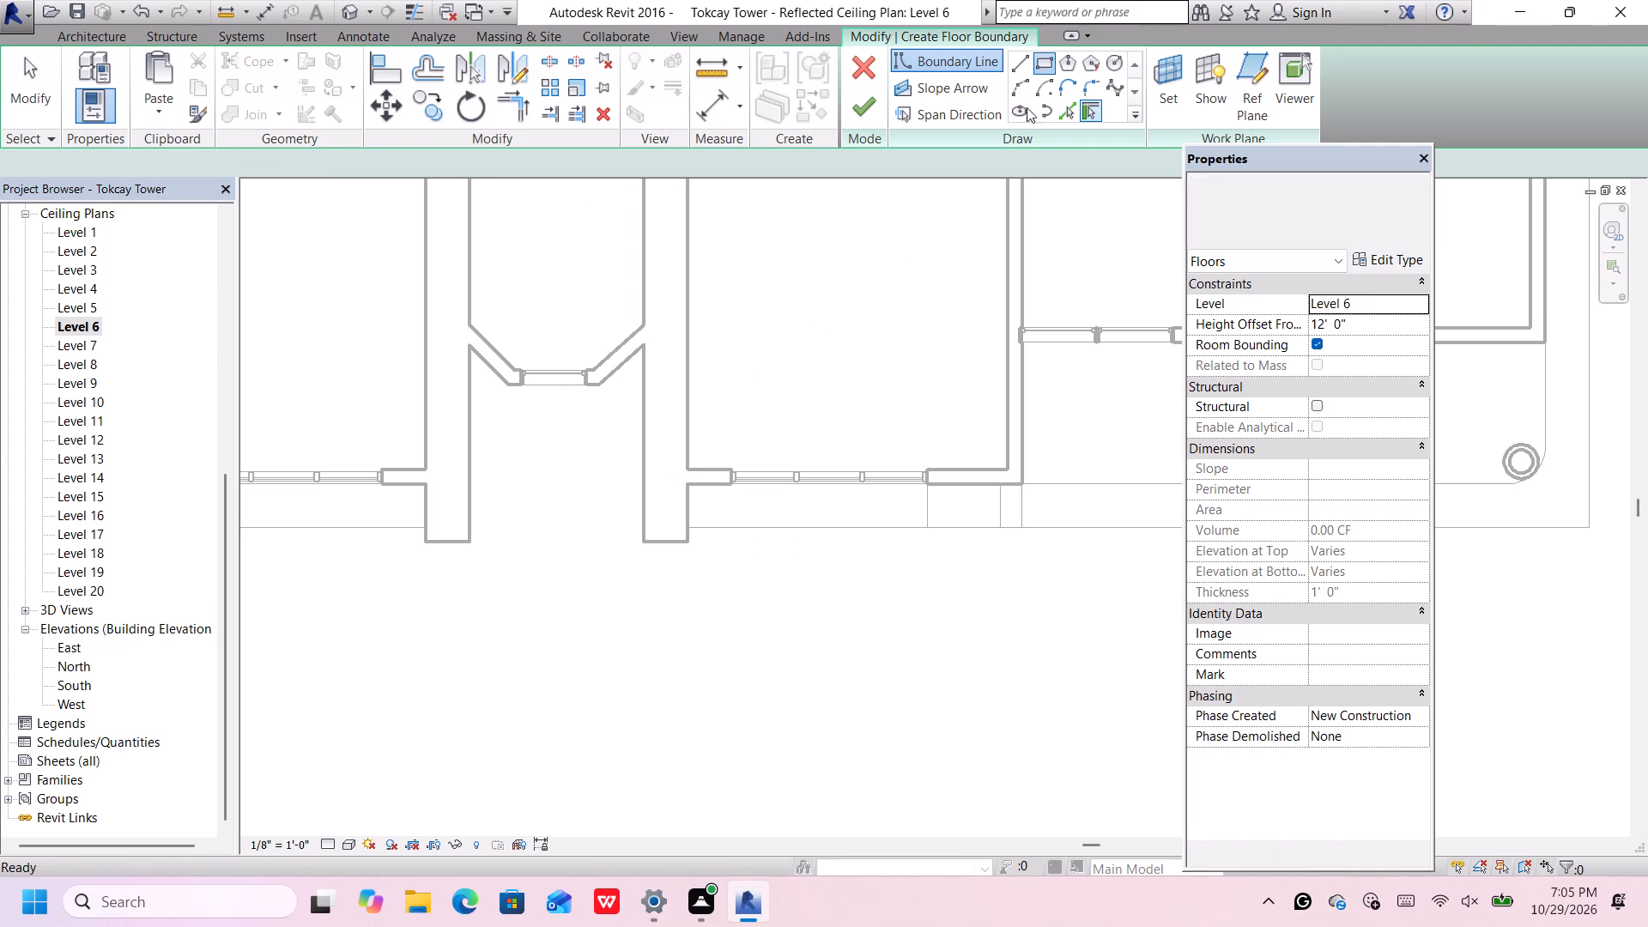
pyautogui.click(691, 492)
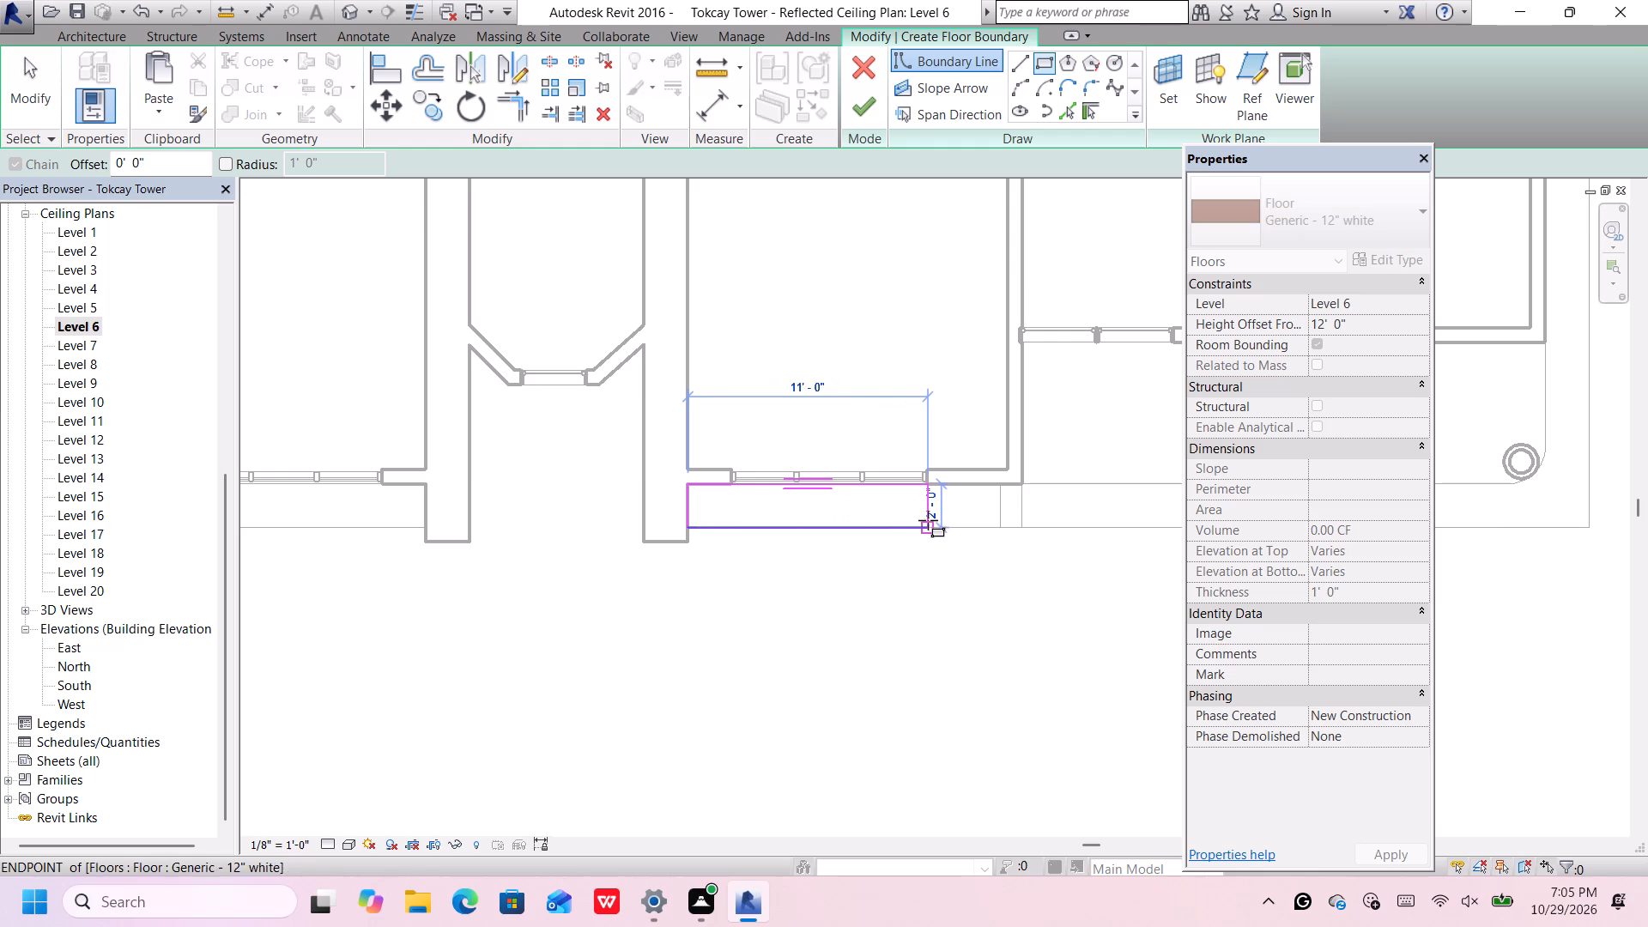
pyautogui.scroll(5, 925, 523)
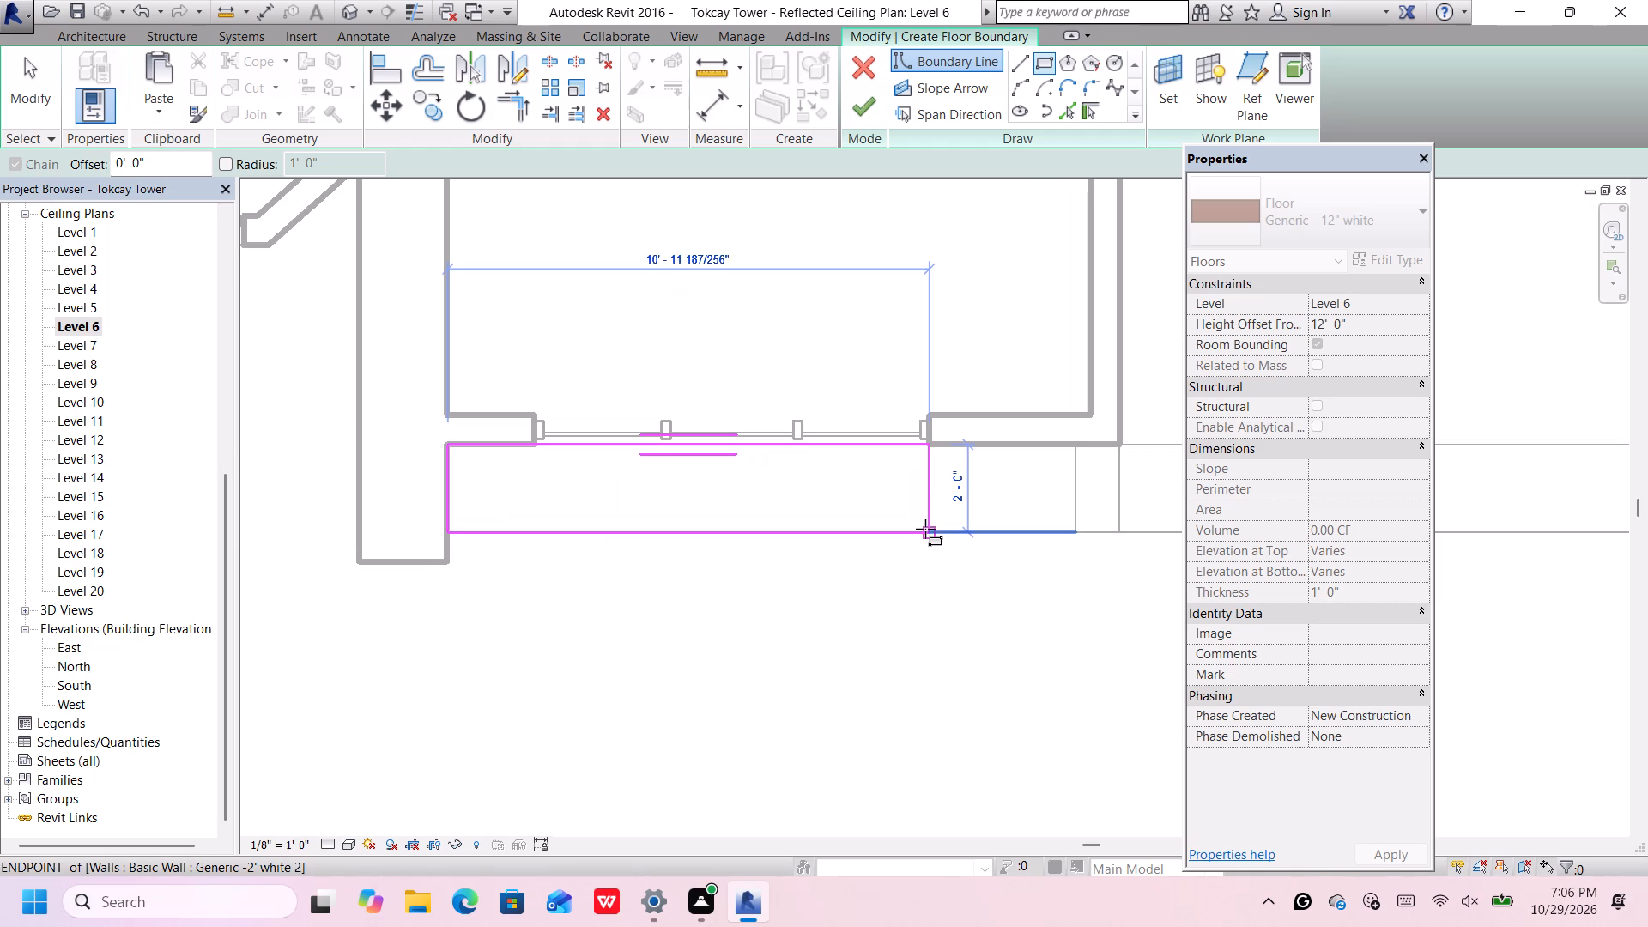
pyautogui.click(925, 529)
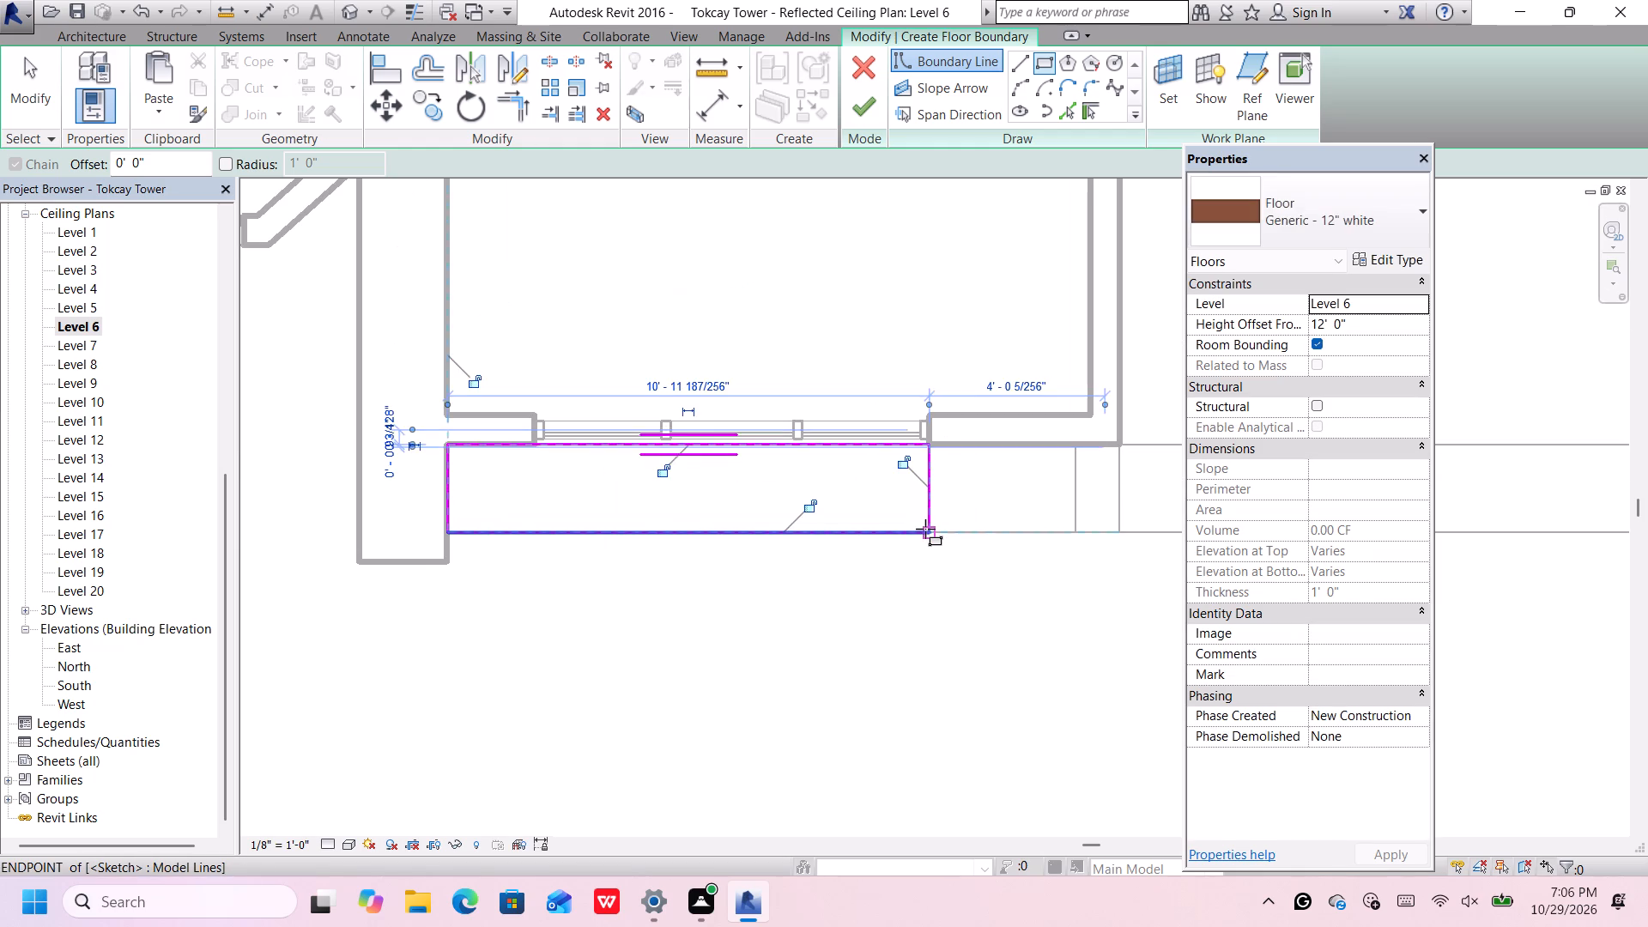
pyautogui.scroll(-8, 925, 529)
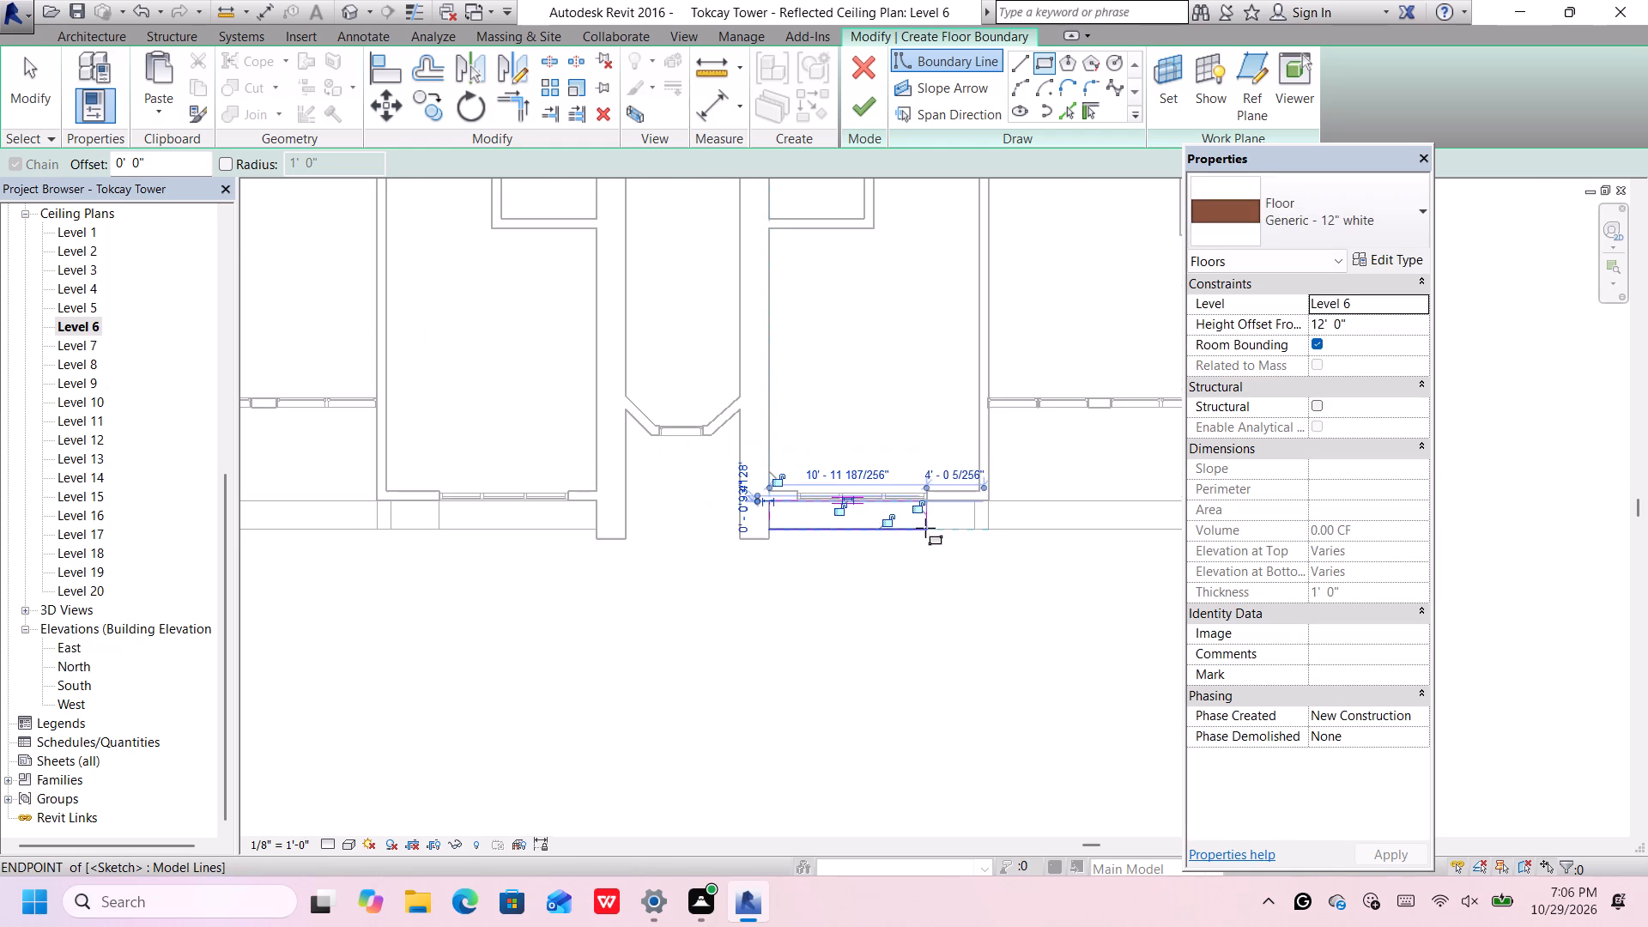
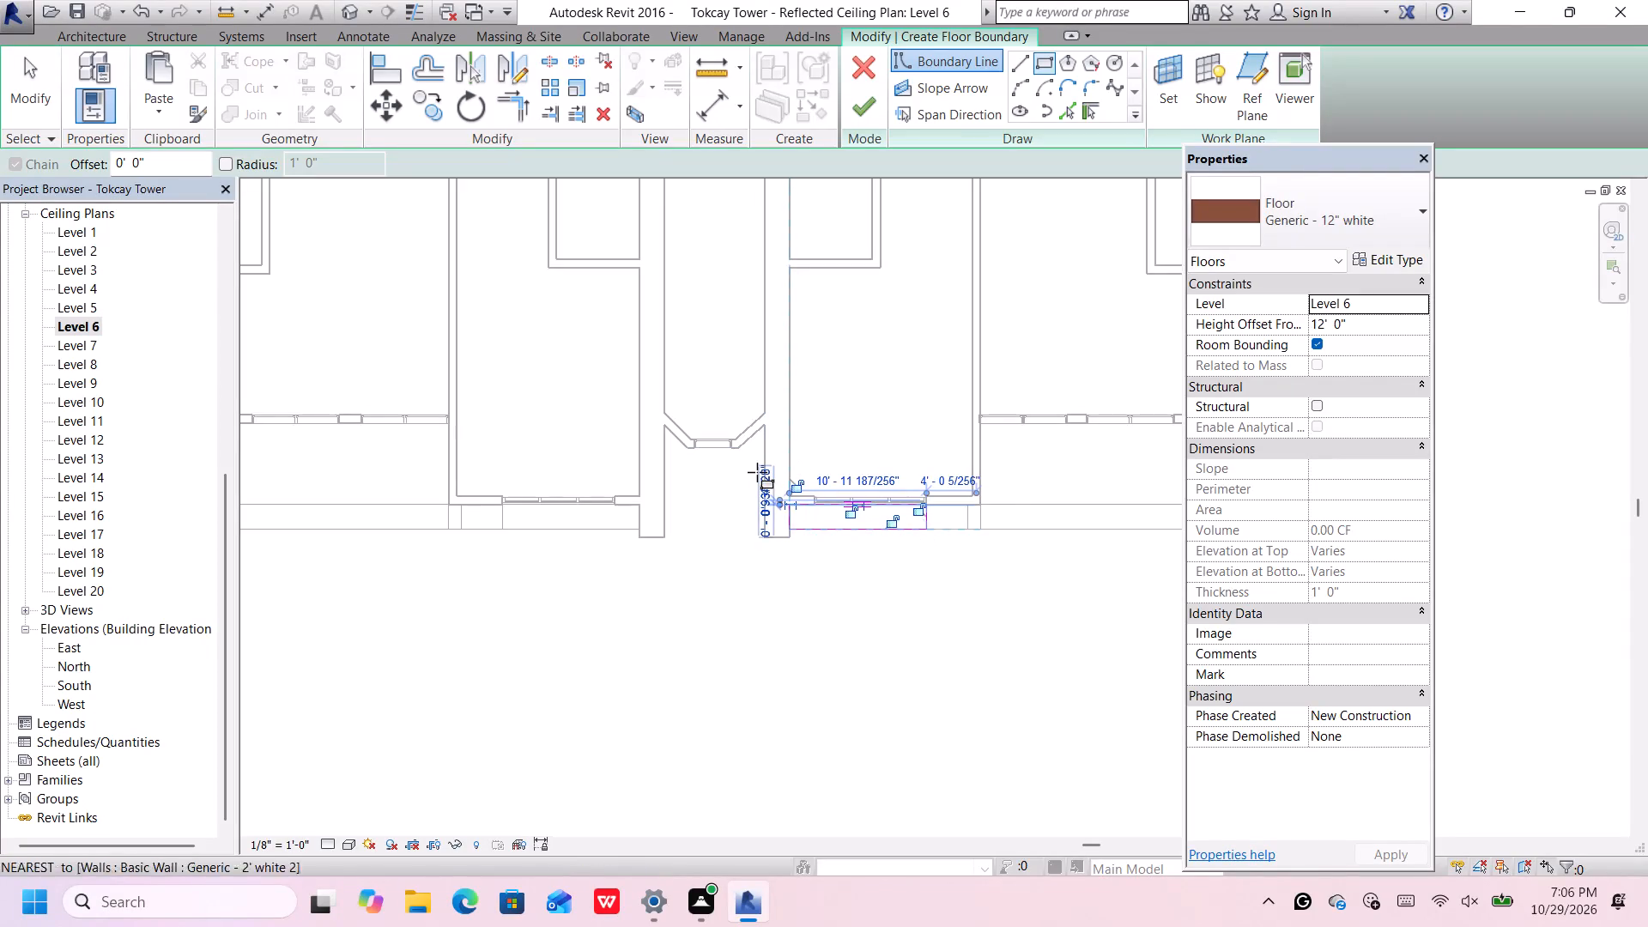
# Sketch a matching rectangle about 11' by 2' outside the window west of the core, and finish the Level 6 floor.
pyautogui.scroll(1, 757, 472)
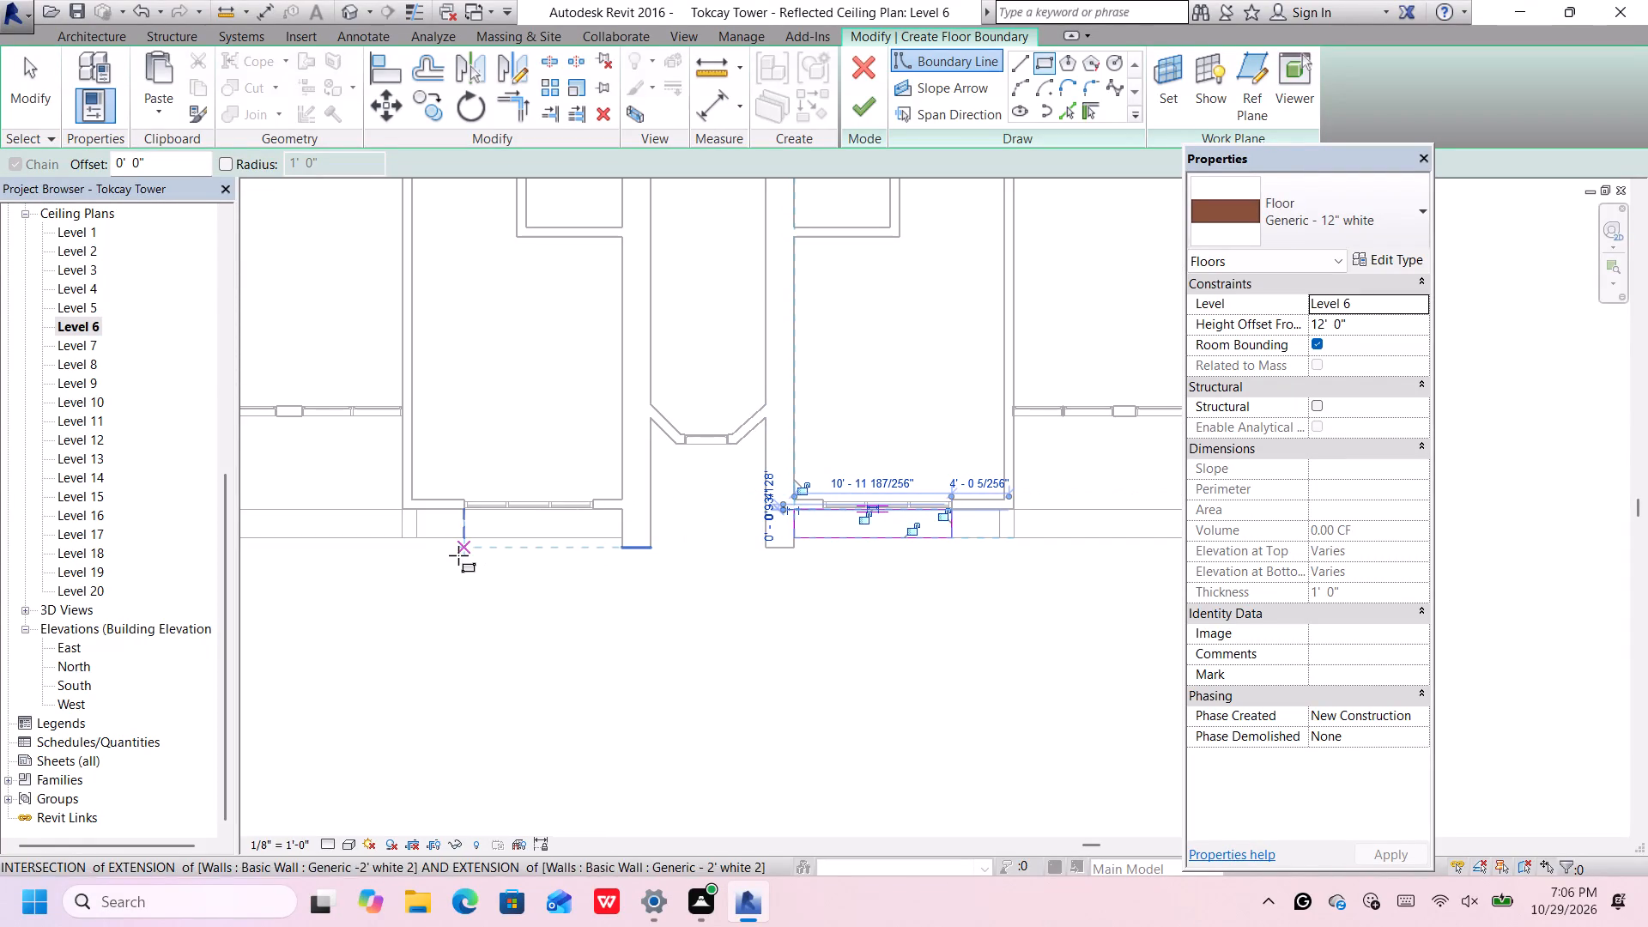
pyautogui.moveTo(458, 555); pyautogui.dragTo(711, 572, button='middle')
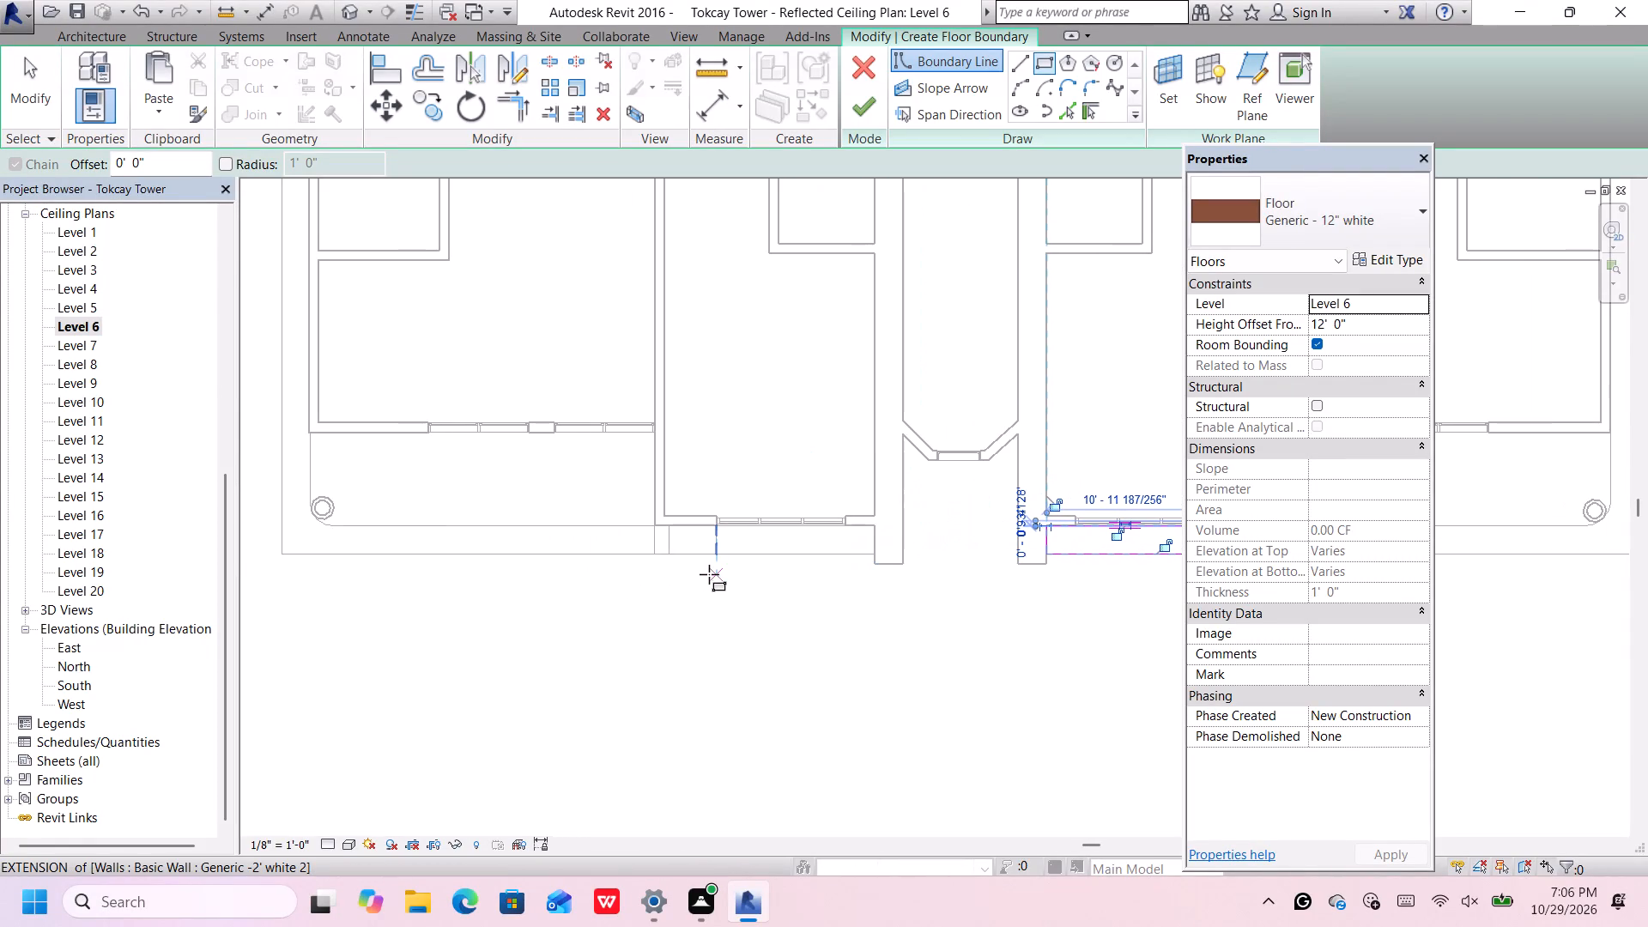
pyautogui.scroll(1, 709, 574)
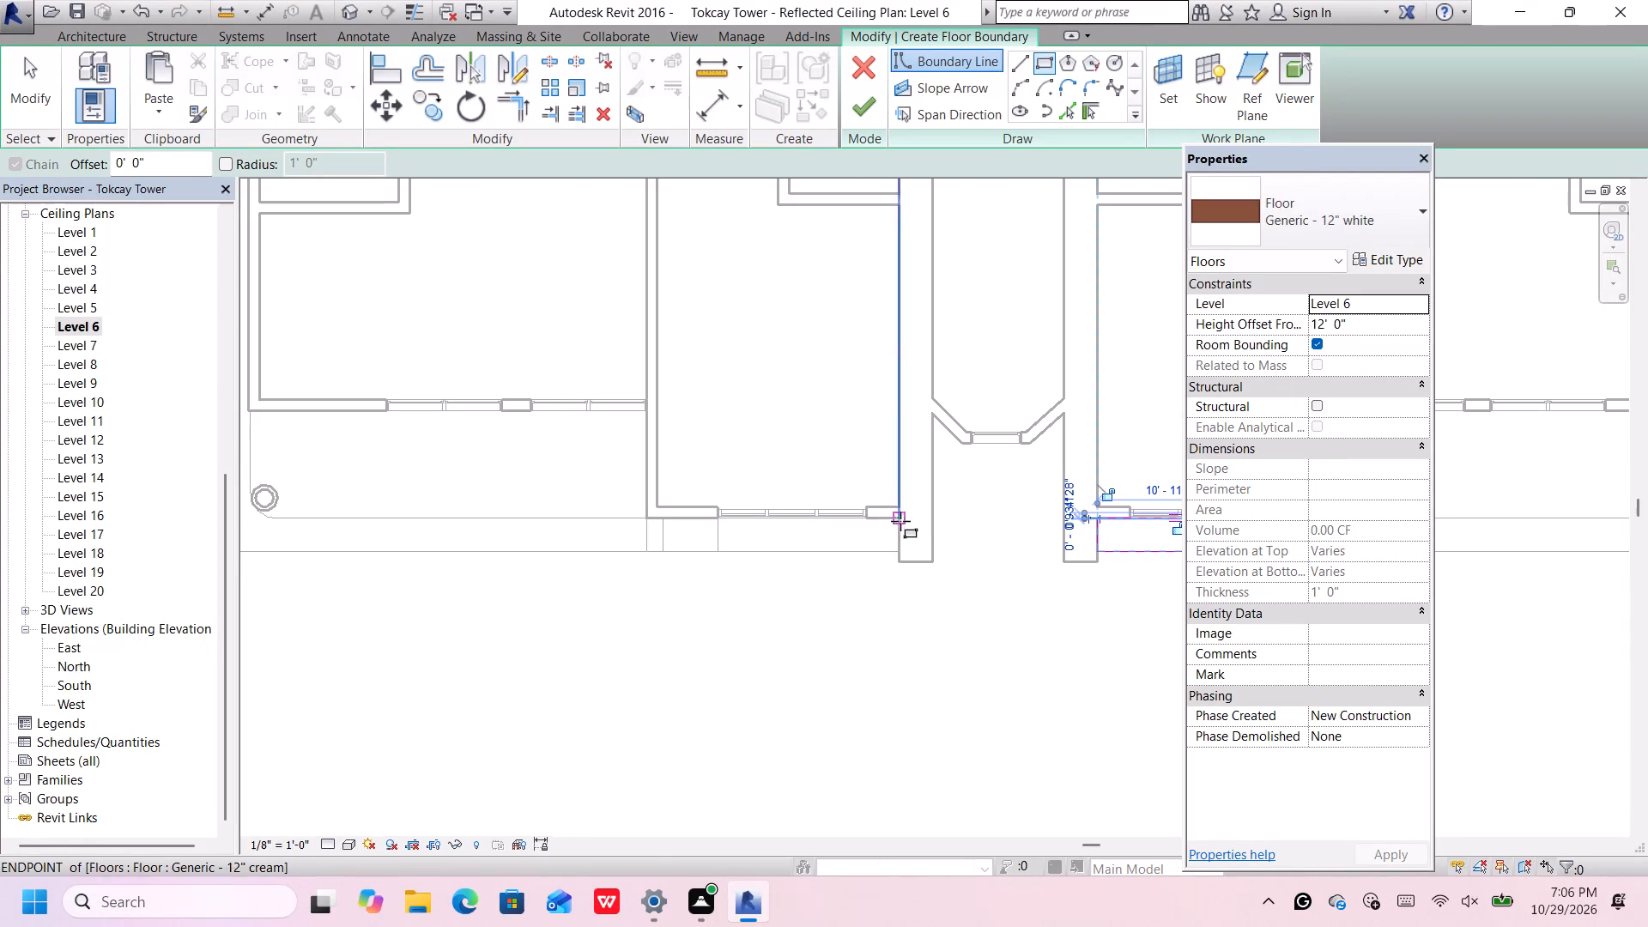
pyautogui.click(902, 522)
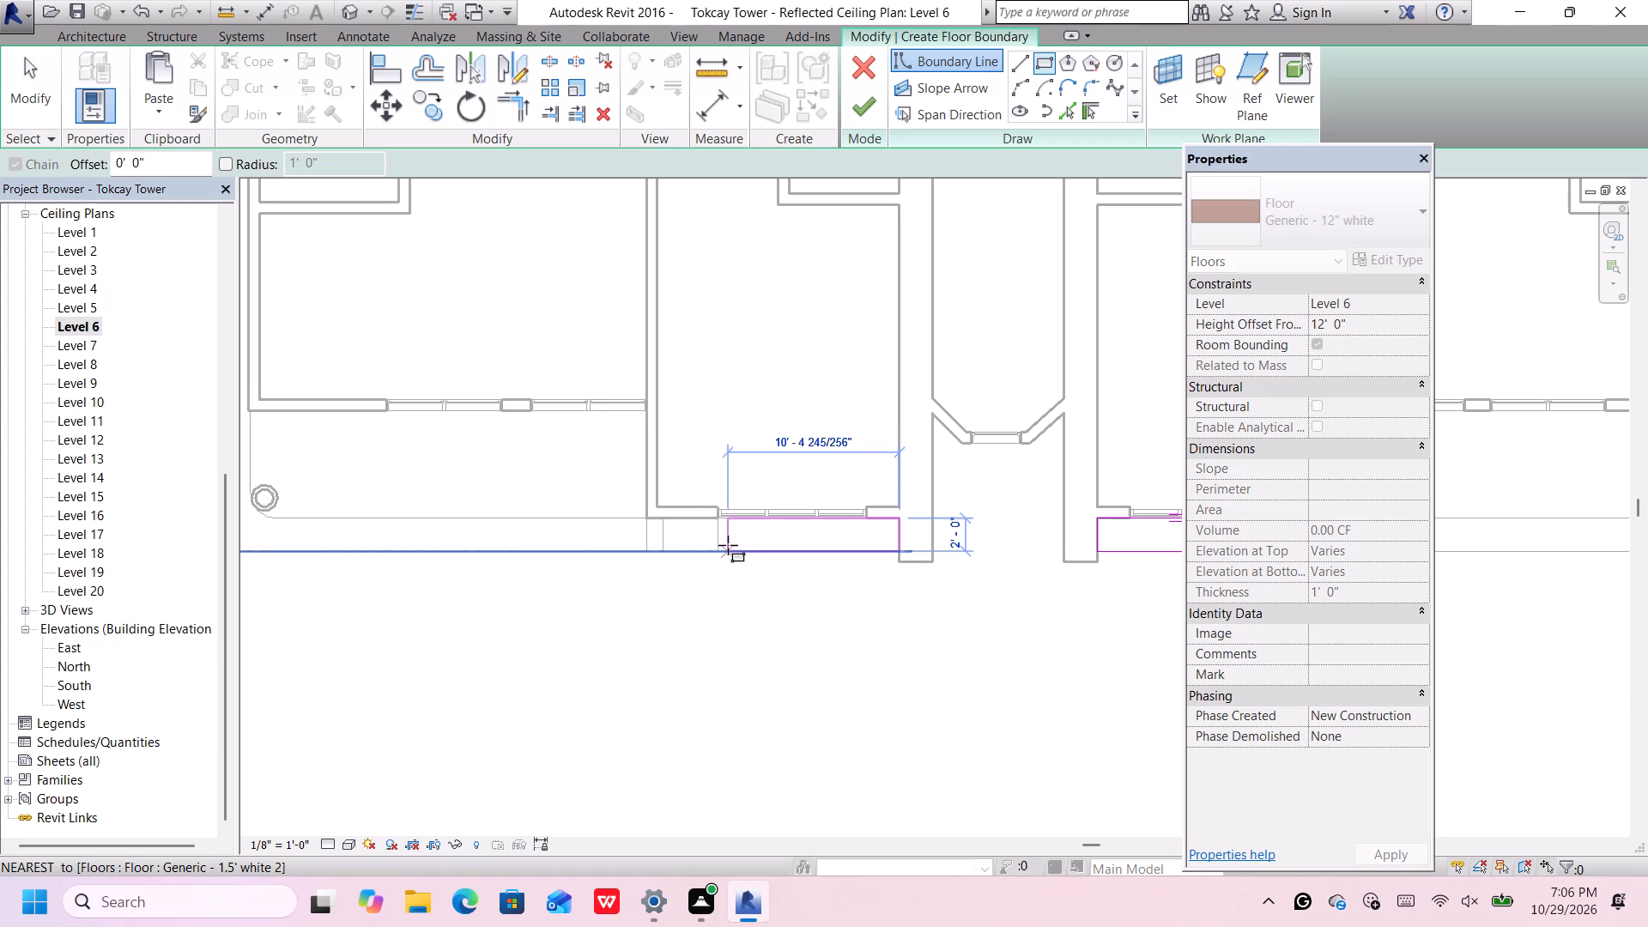
pyautogui.click(714, 546)
pyautogui.scroll(3, 730, 565)
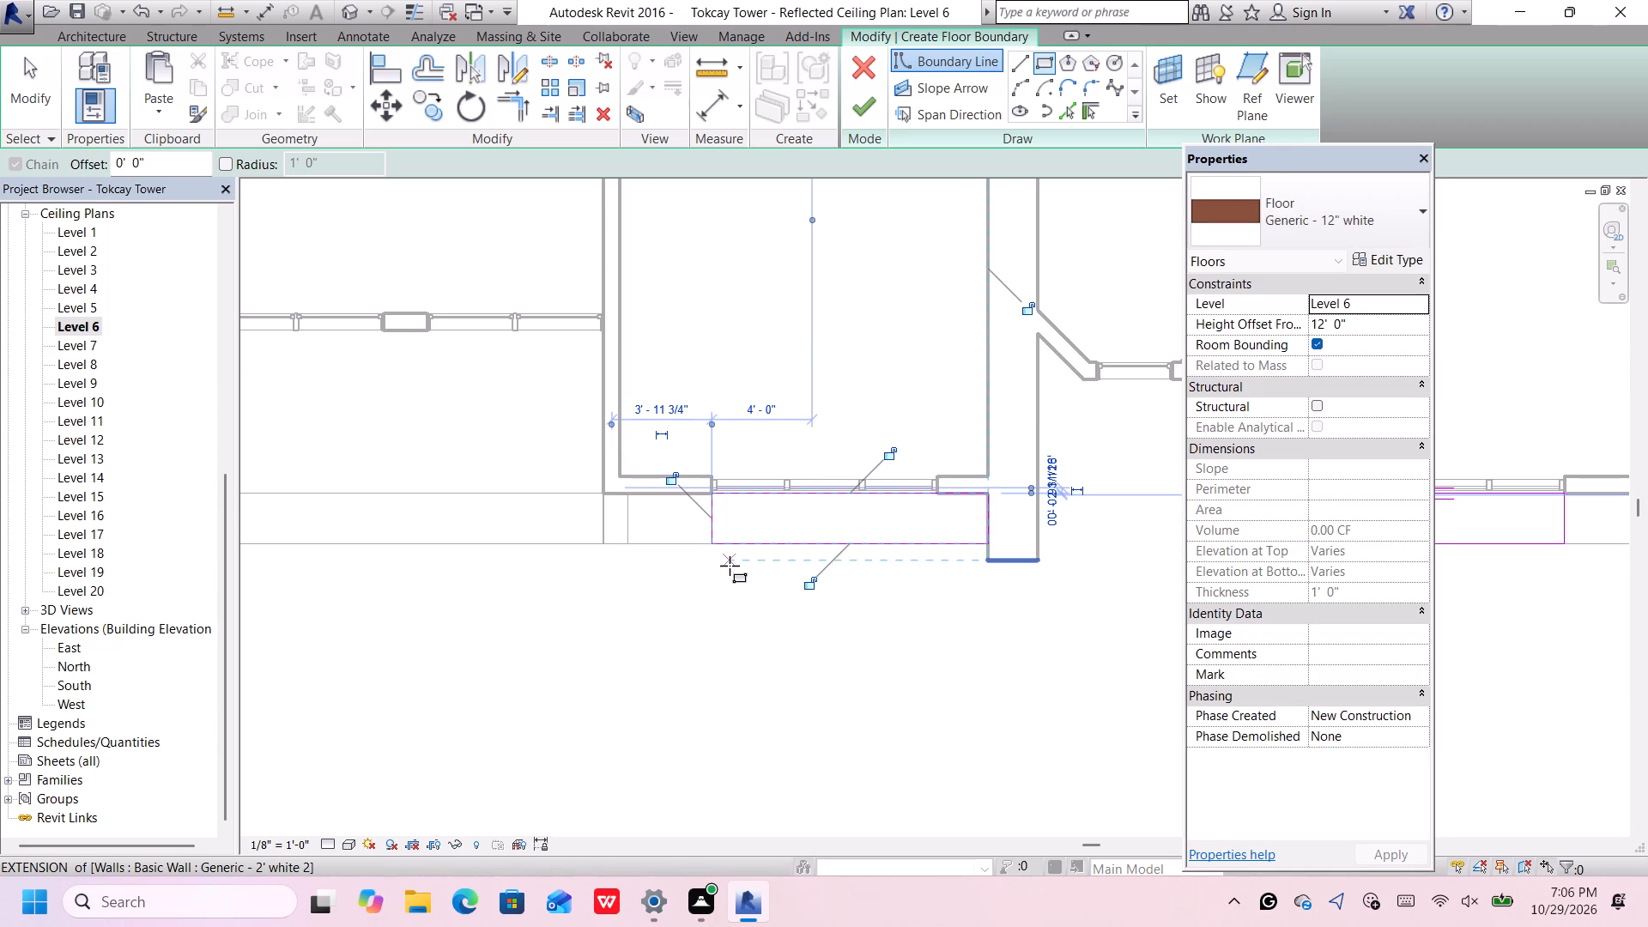
pyautogui.scroll(4, 1107, 545)
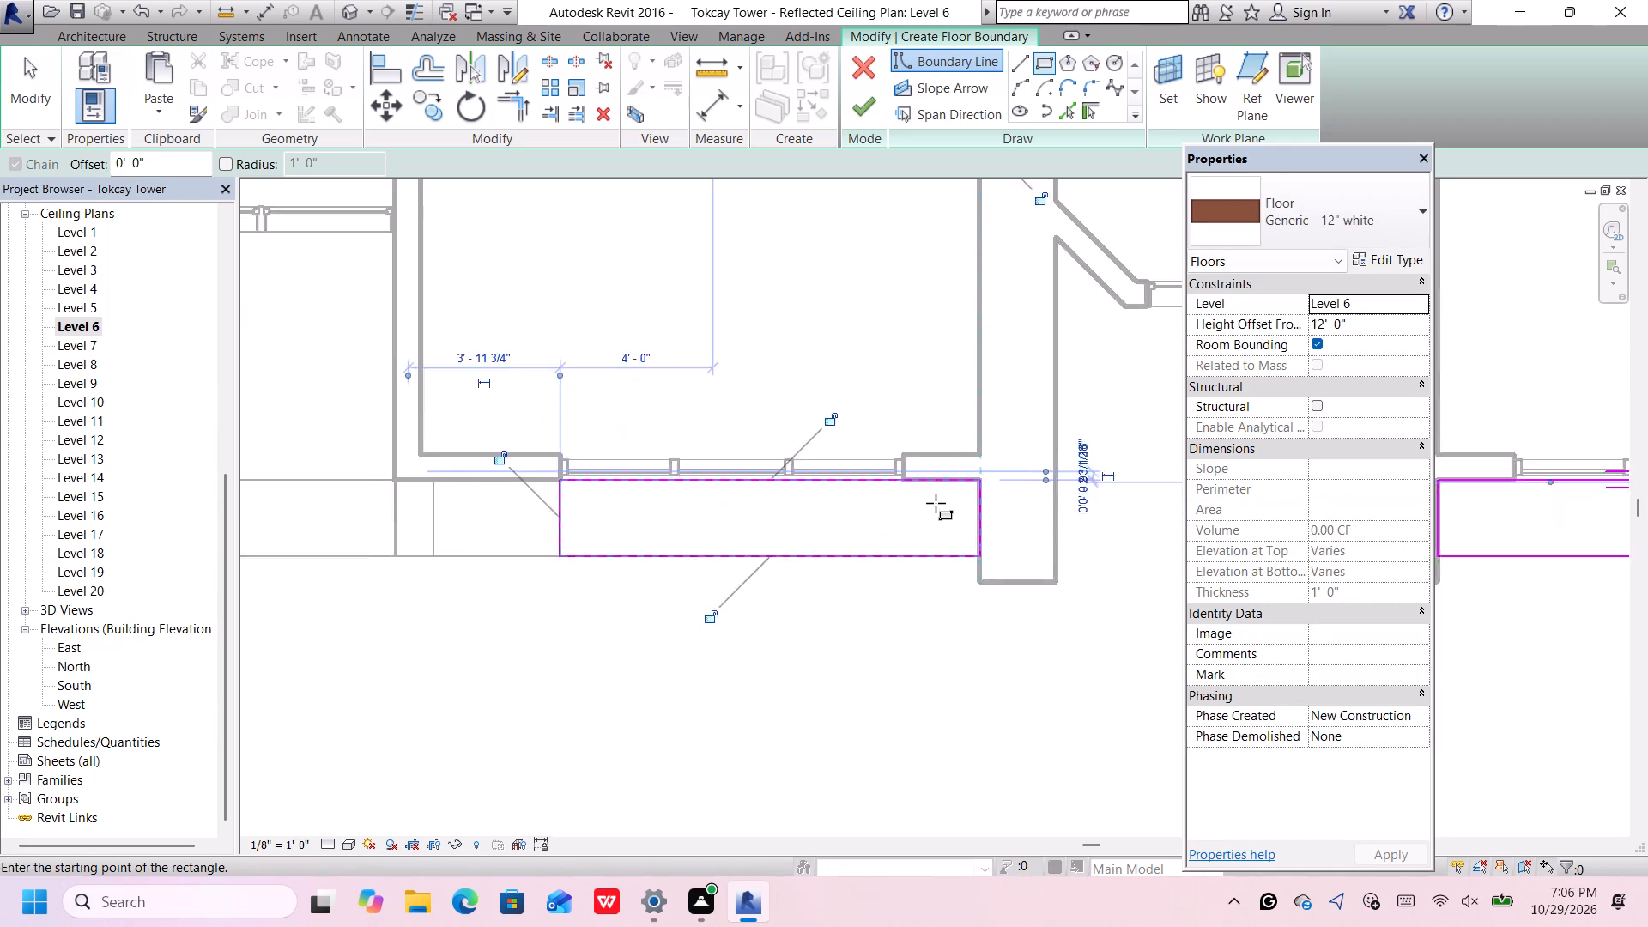
pyautogui.scroll(5, 936, 503)
pyautogui.scroll(-5, 936, 503)
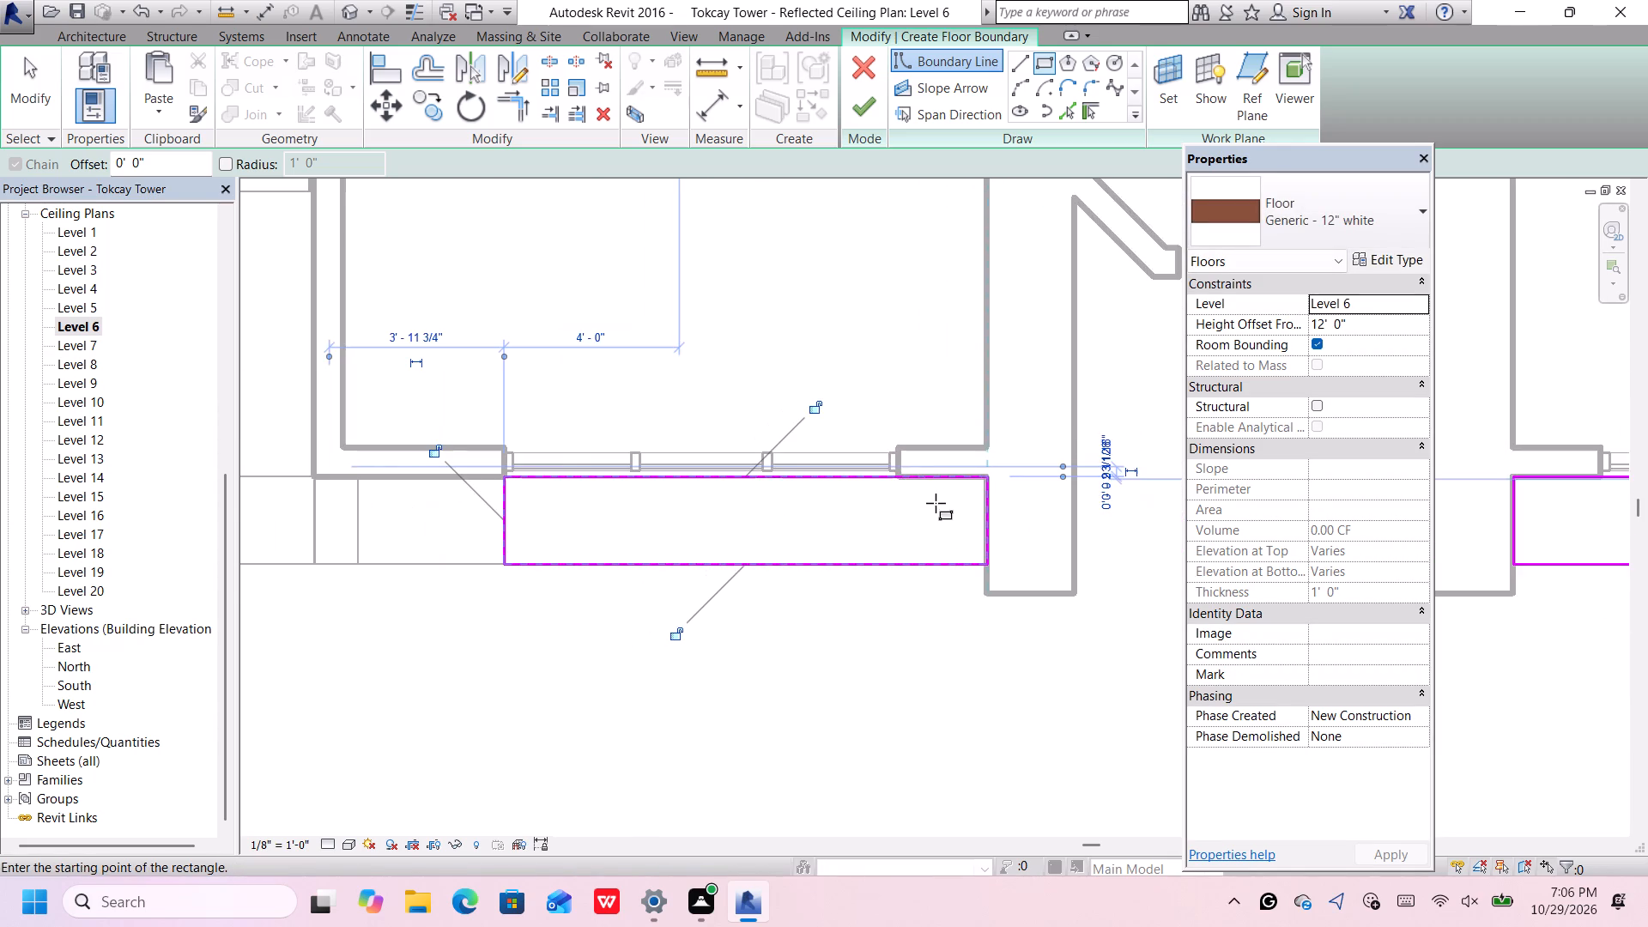
pyautogui.scroll(-3, 936, 503)
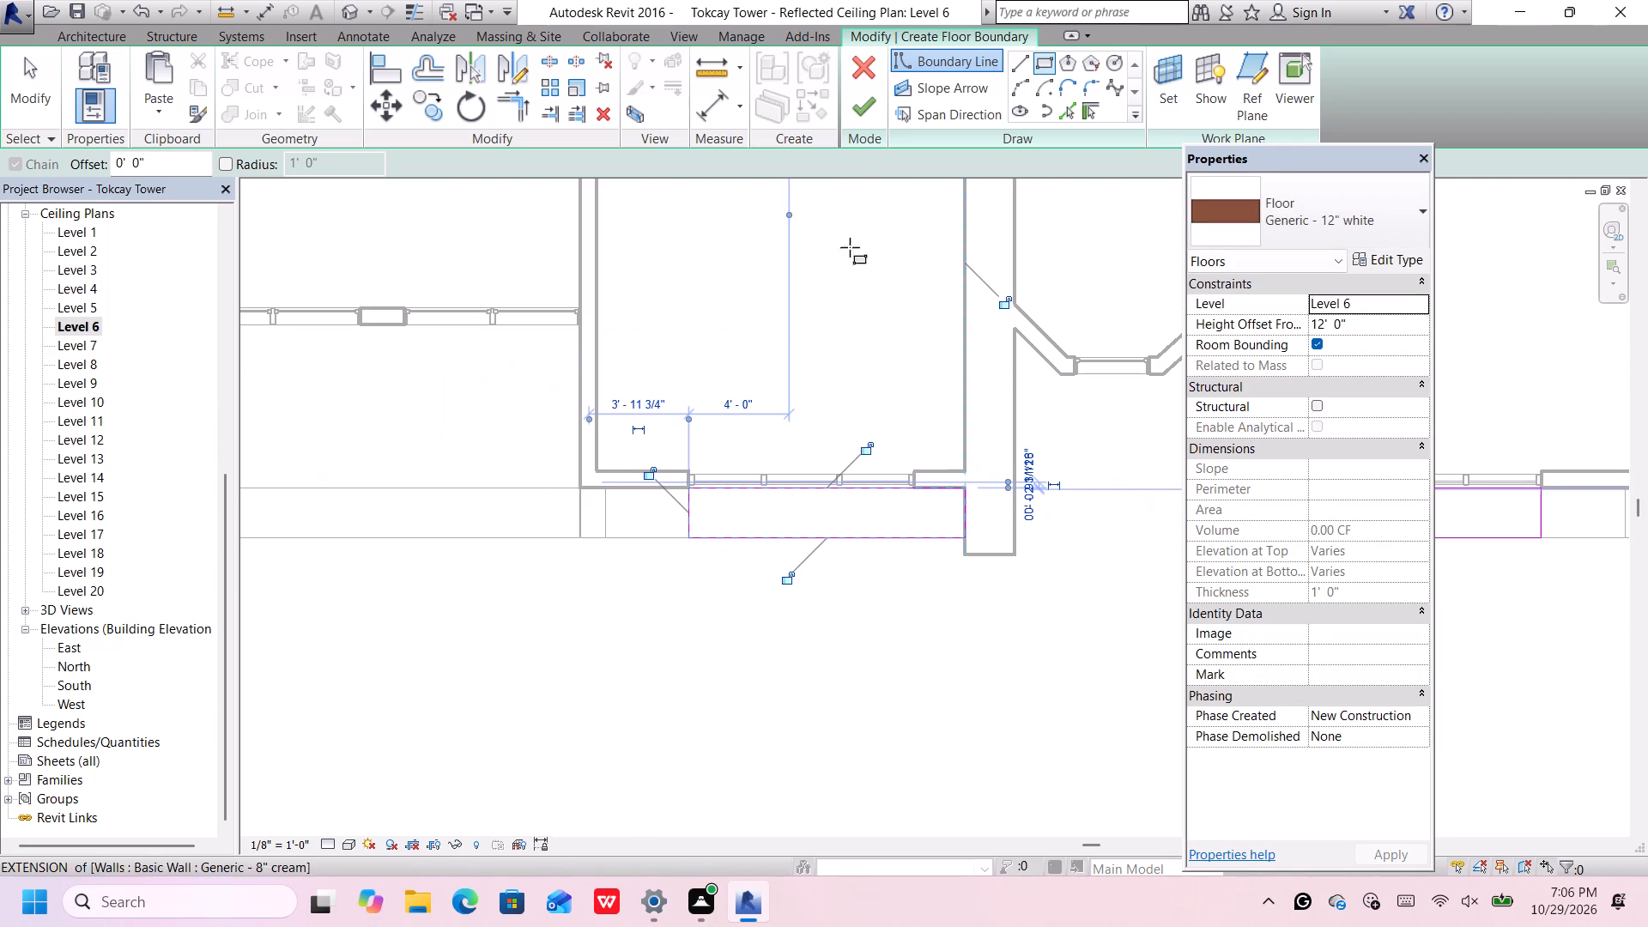
pyautogui.click(859, 112)
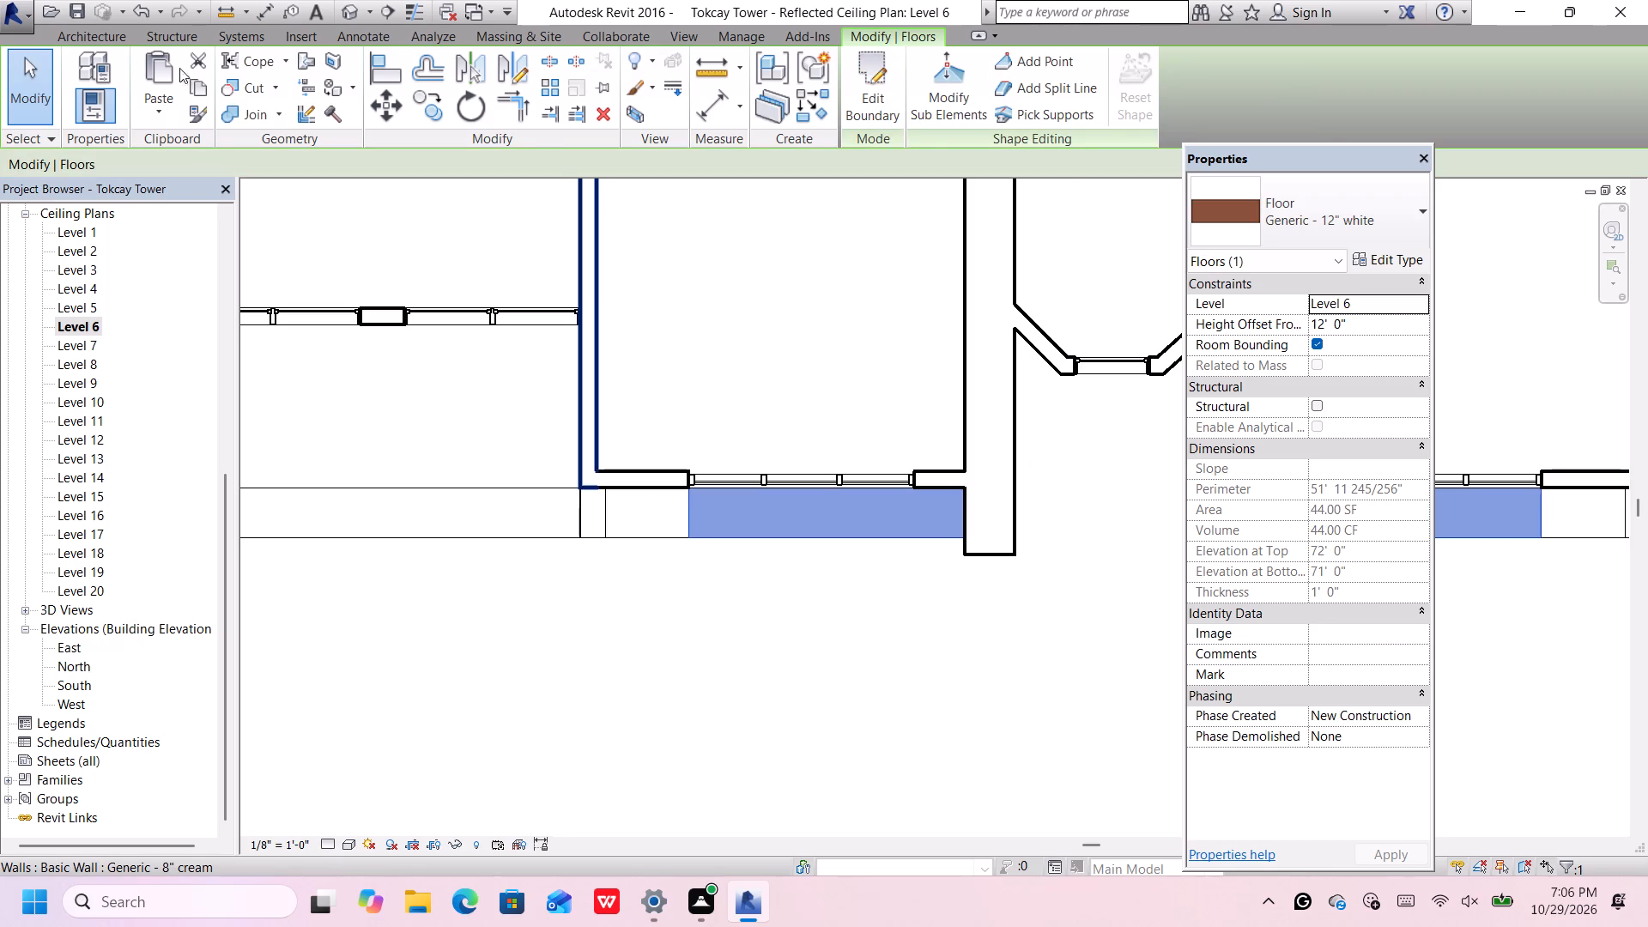
# Draw a Generic -2' white 2 wall about 4'-4" long from the western floor strip's outer end to the cream wall's outer face.
pyautogui.click(108, 39)
pyautogui.click(89, 79)
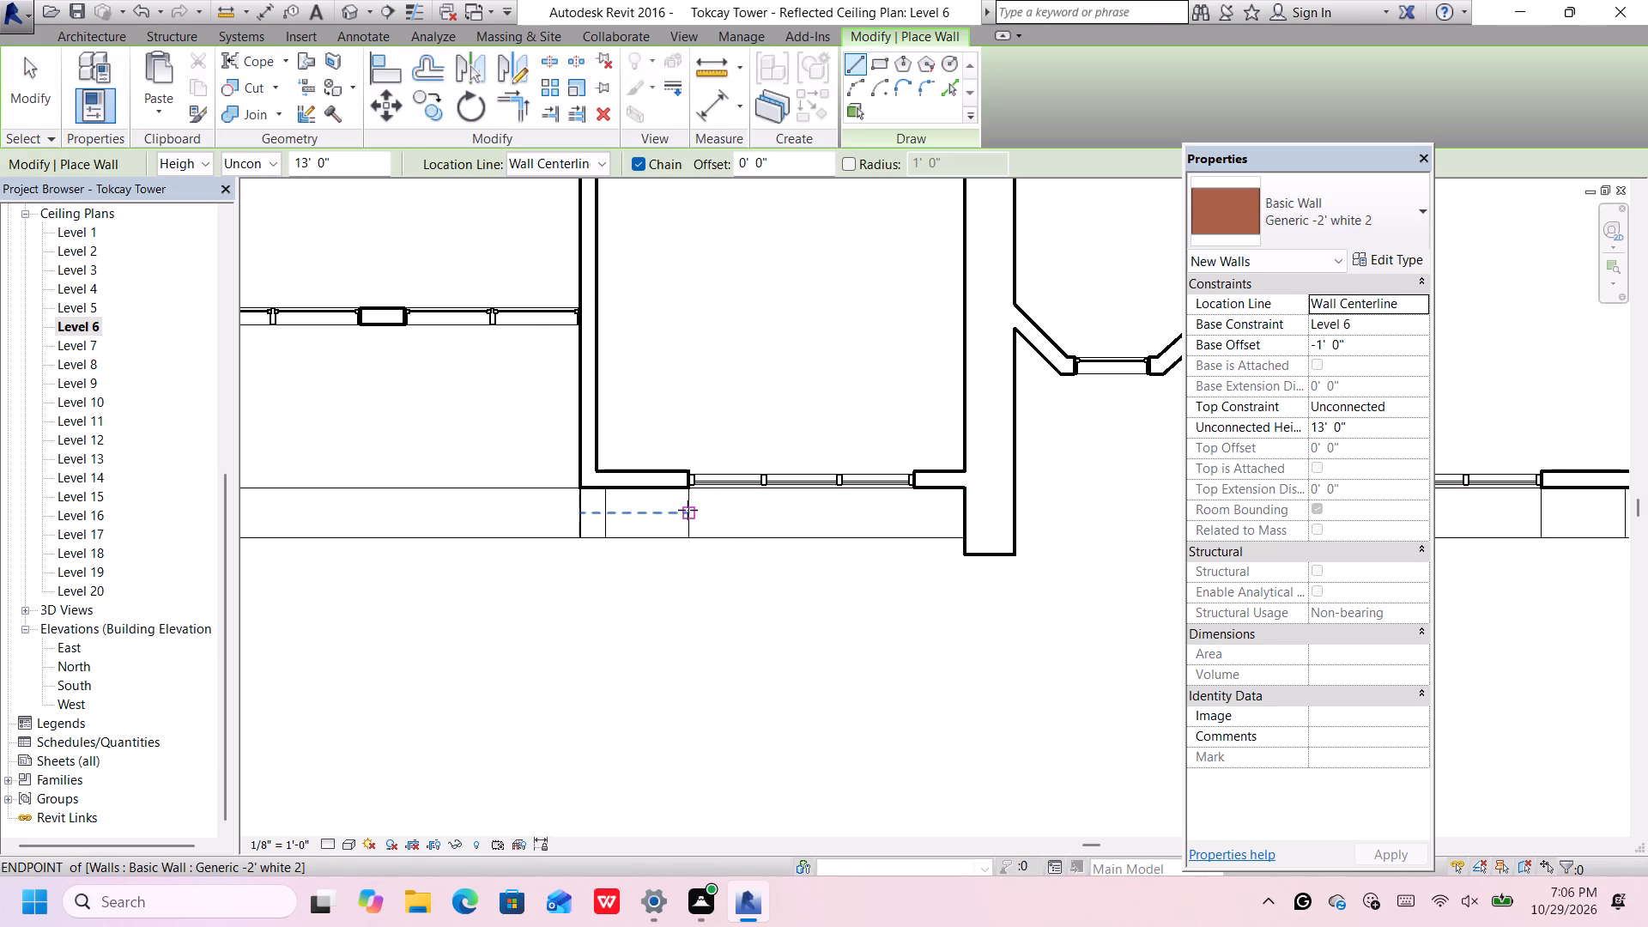
pyautogui.click(688, 513)
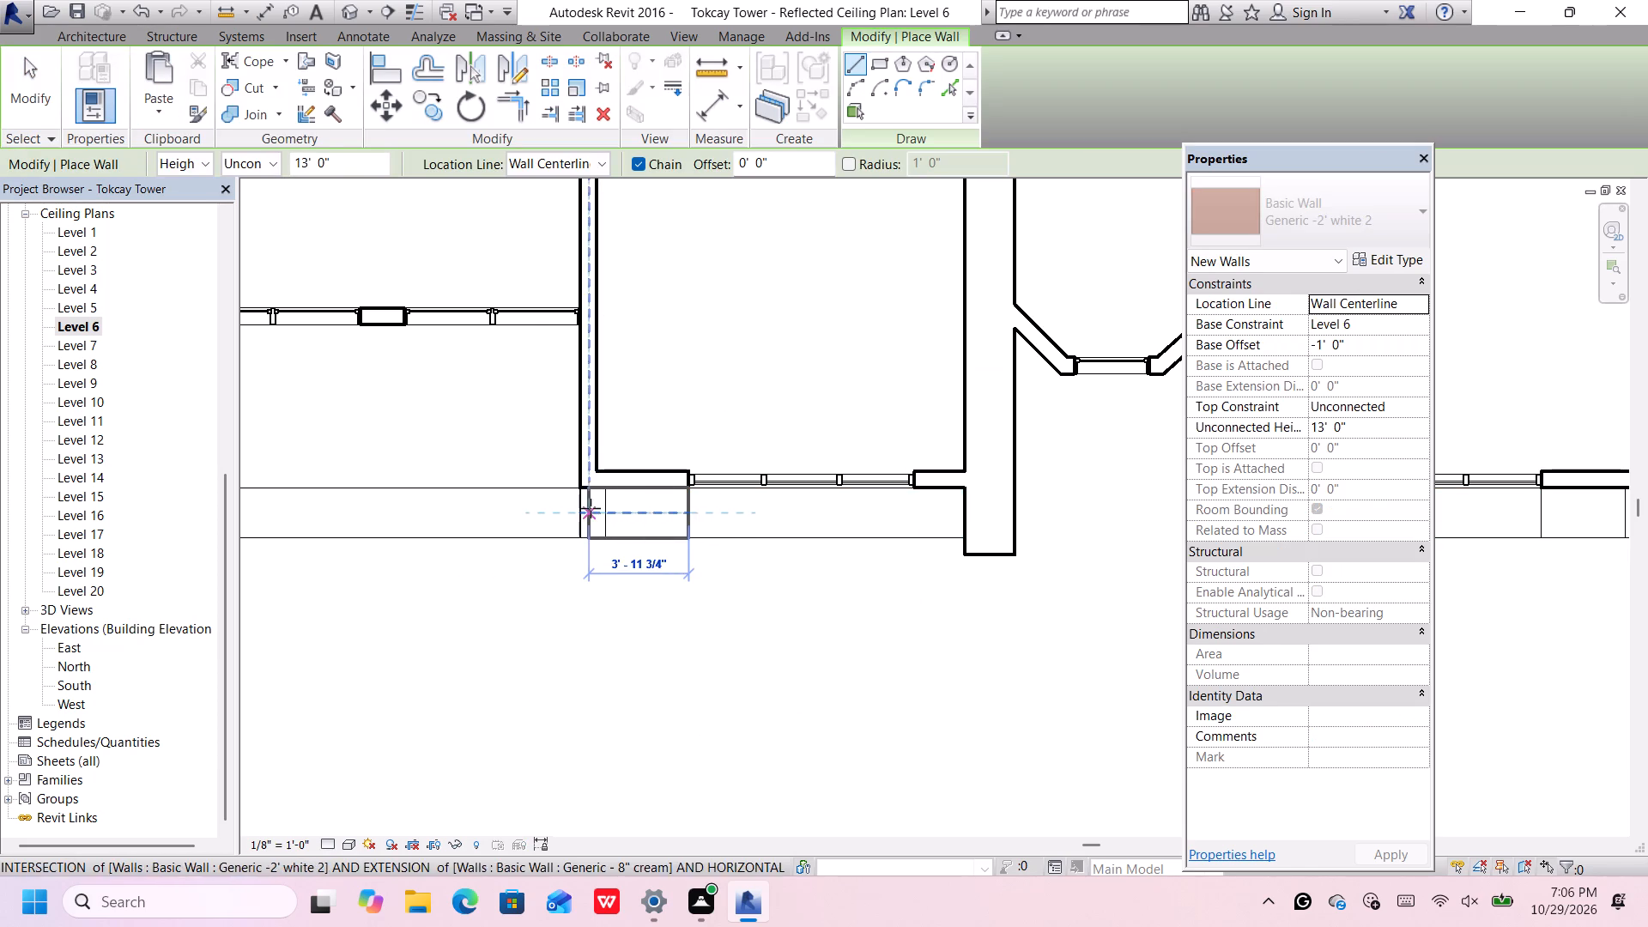
pyautogui.click(582, 510)
pyautogui.scroll(-7, 582, 510)
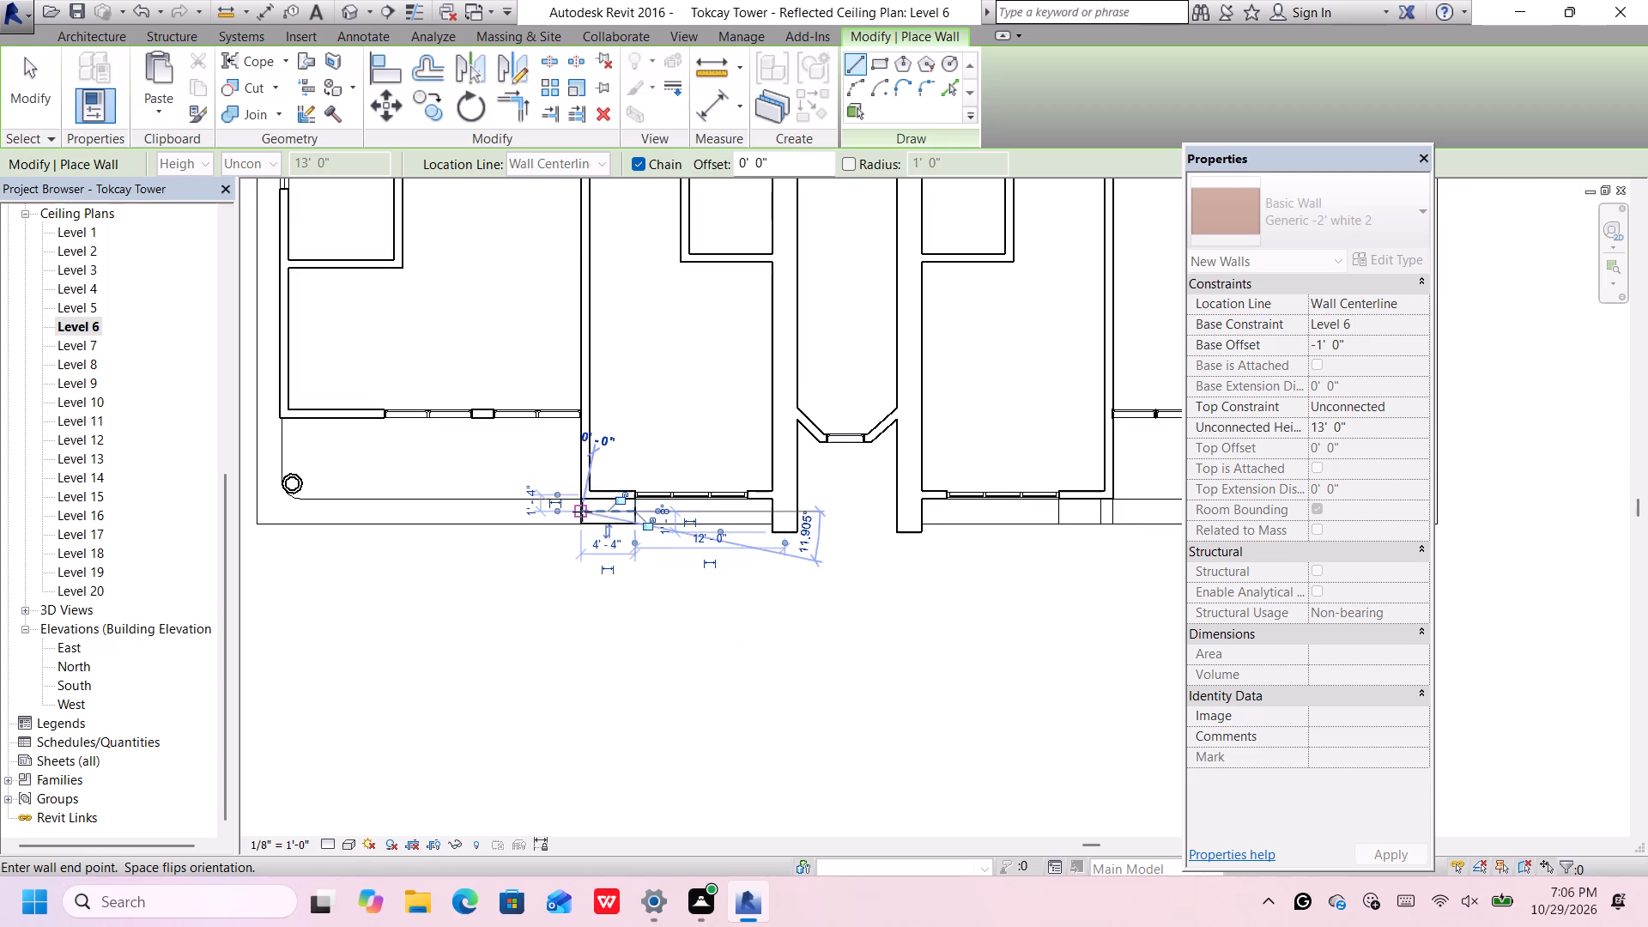
pyautogui.scroll(-2, 582, 512)
pyautogui.press('Escape')
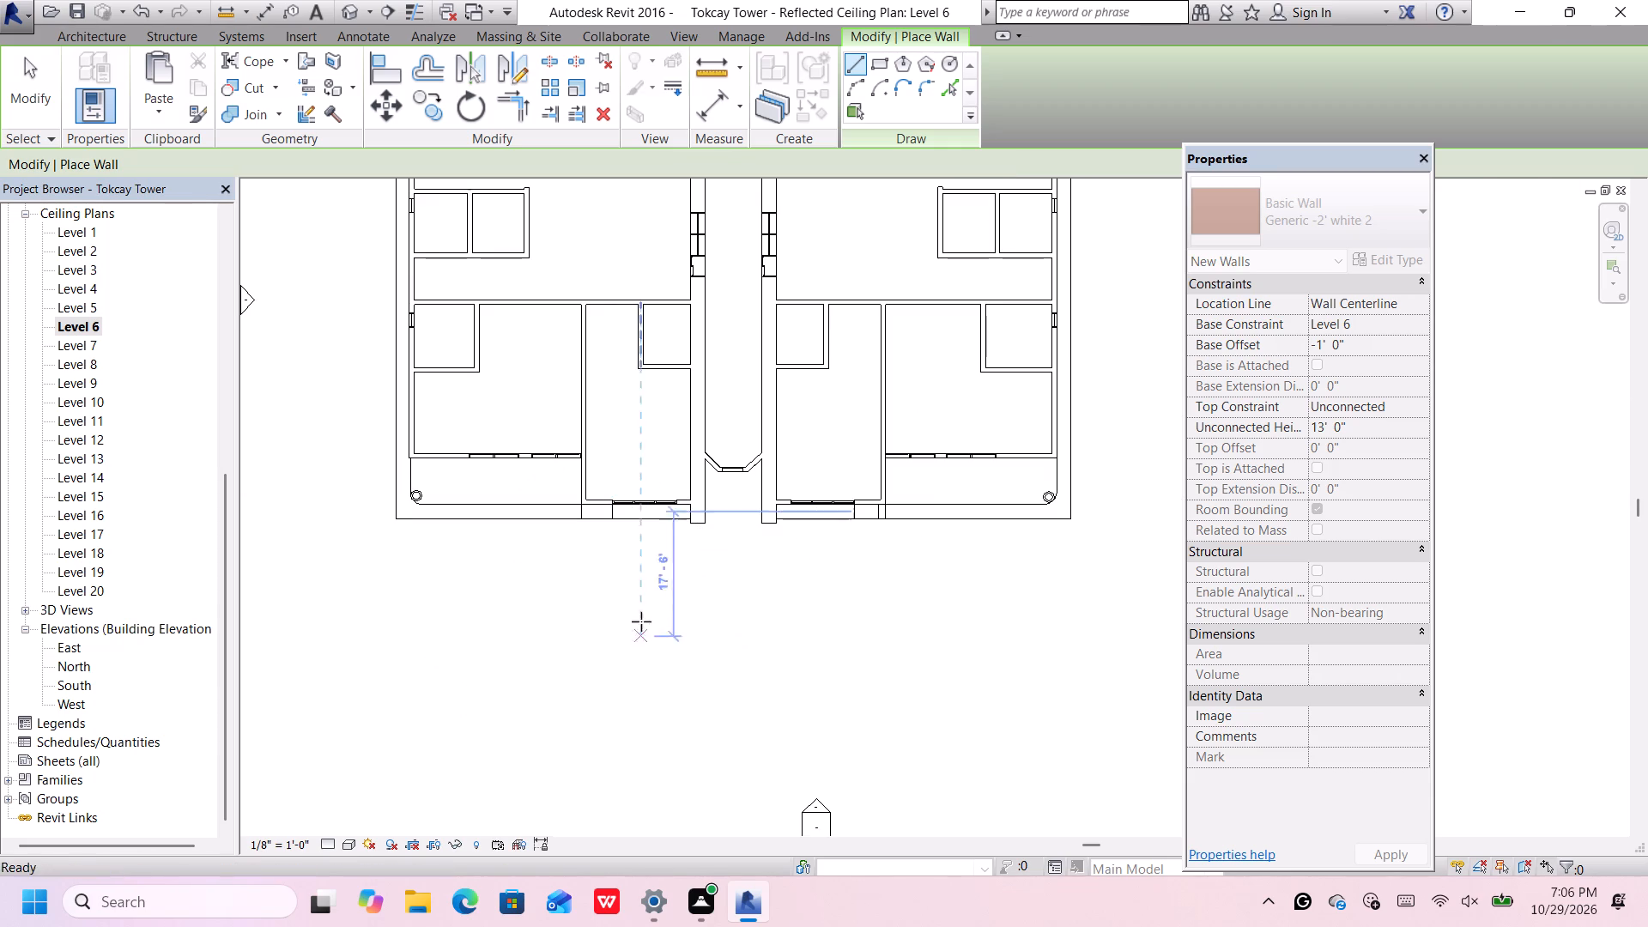
# Draw the matching Generic -2' white 2 wall, about 4'-5" long, outward from the eastern floor strip's outer end.
pyautogui.scroll(4, 873, 526)
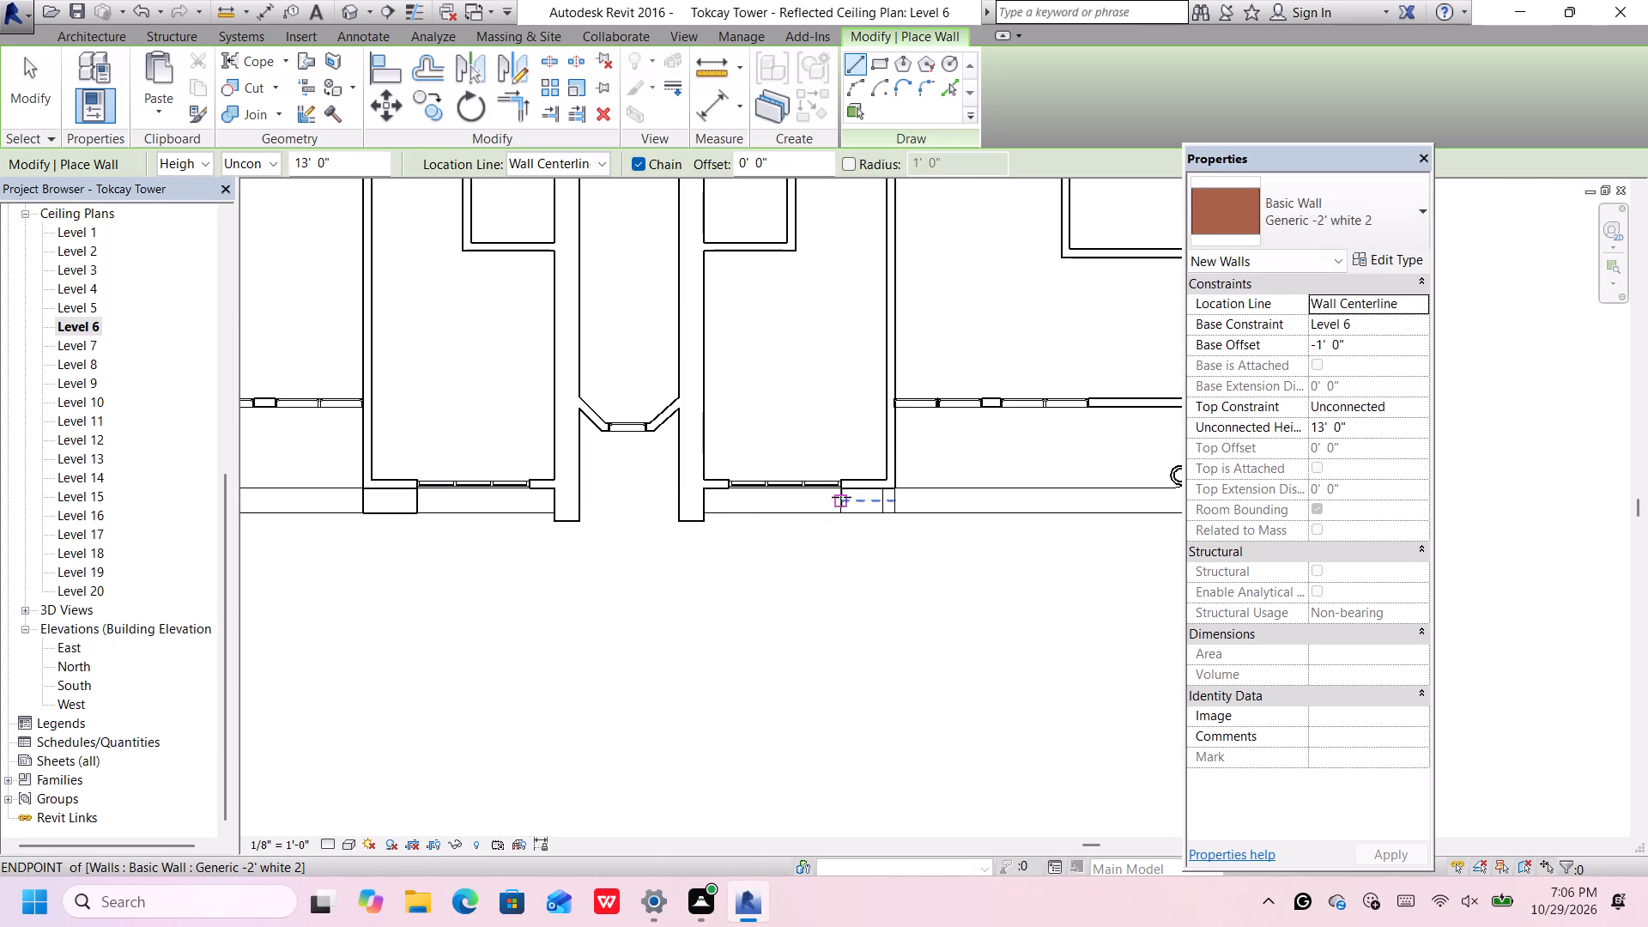
pyautogui.click(841, 500)
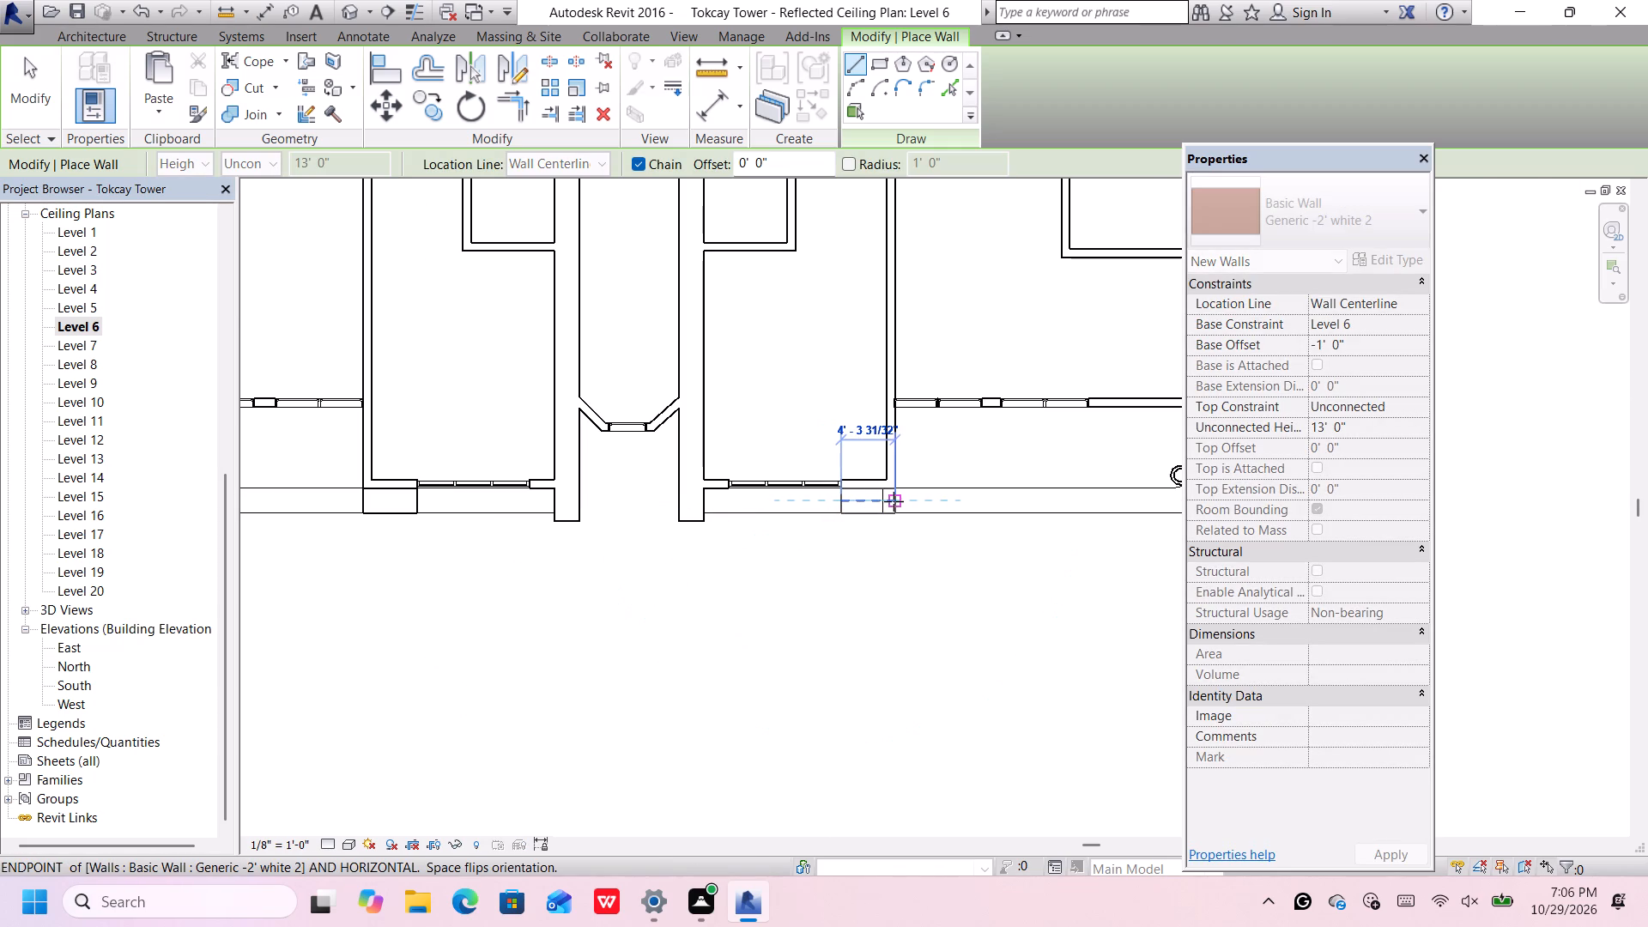
pyautogui.scroll(4, 894, 500)
pyautogui.click(894, 500)
pyautogui.scroll(-2, 888, 504)
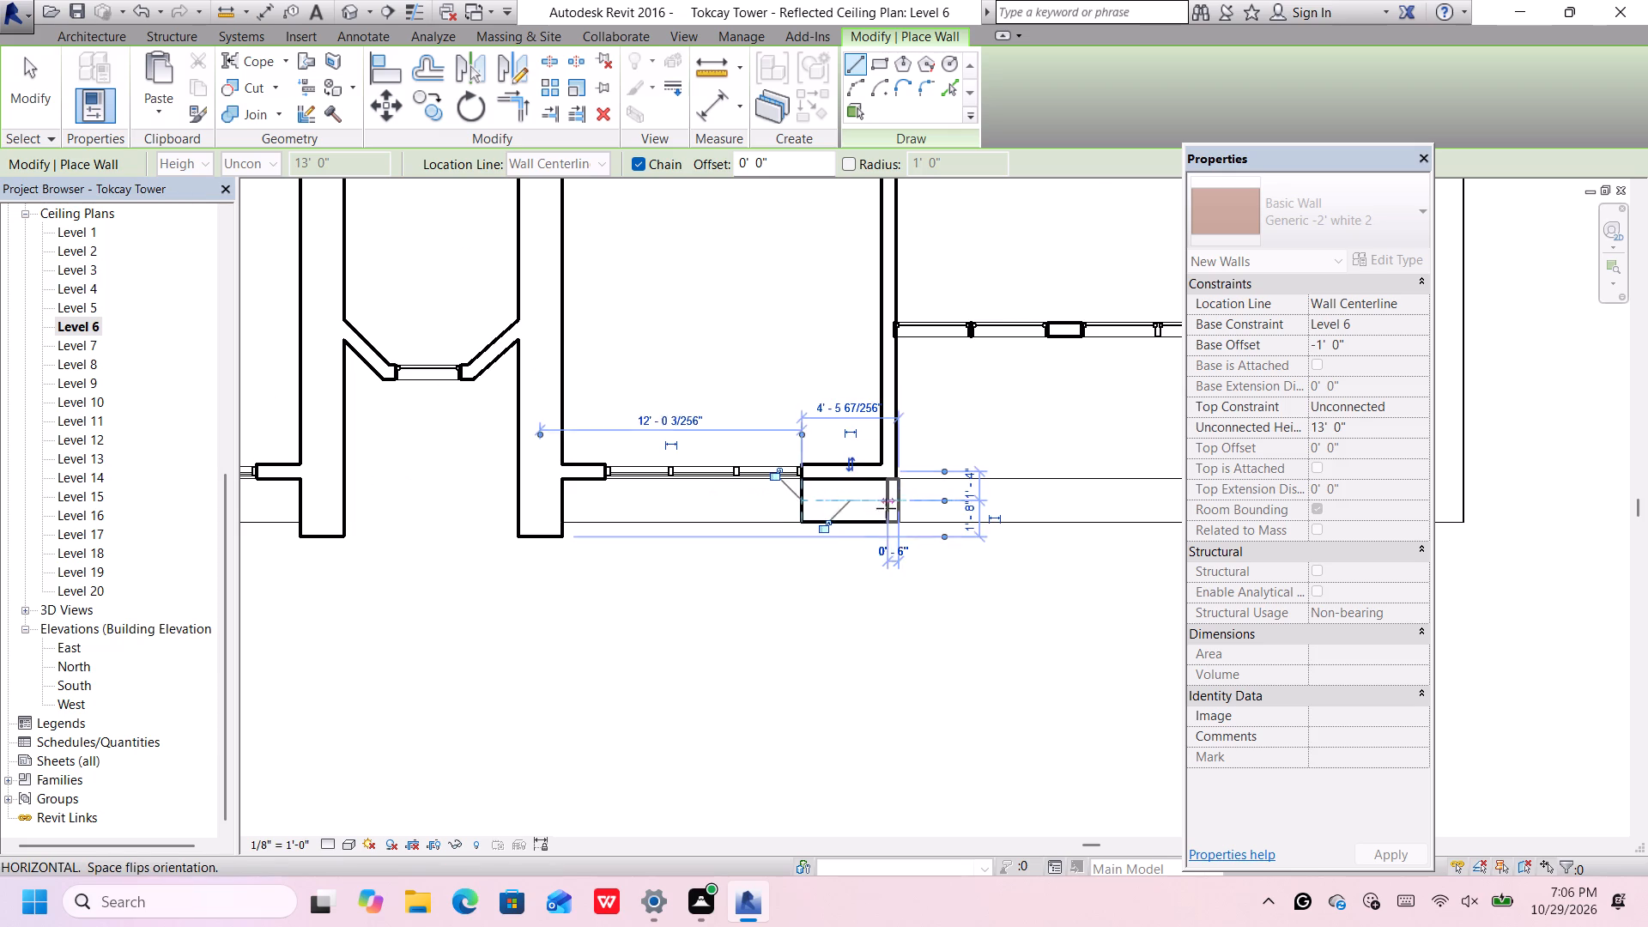
pyautogui.scroll(-3, 886, 508)
pyautogui.press('Escape')
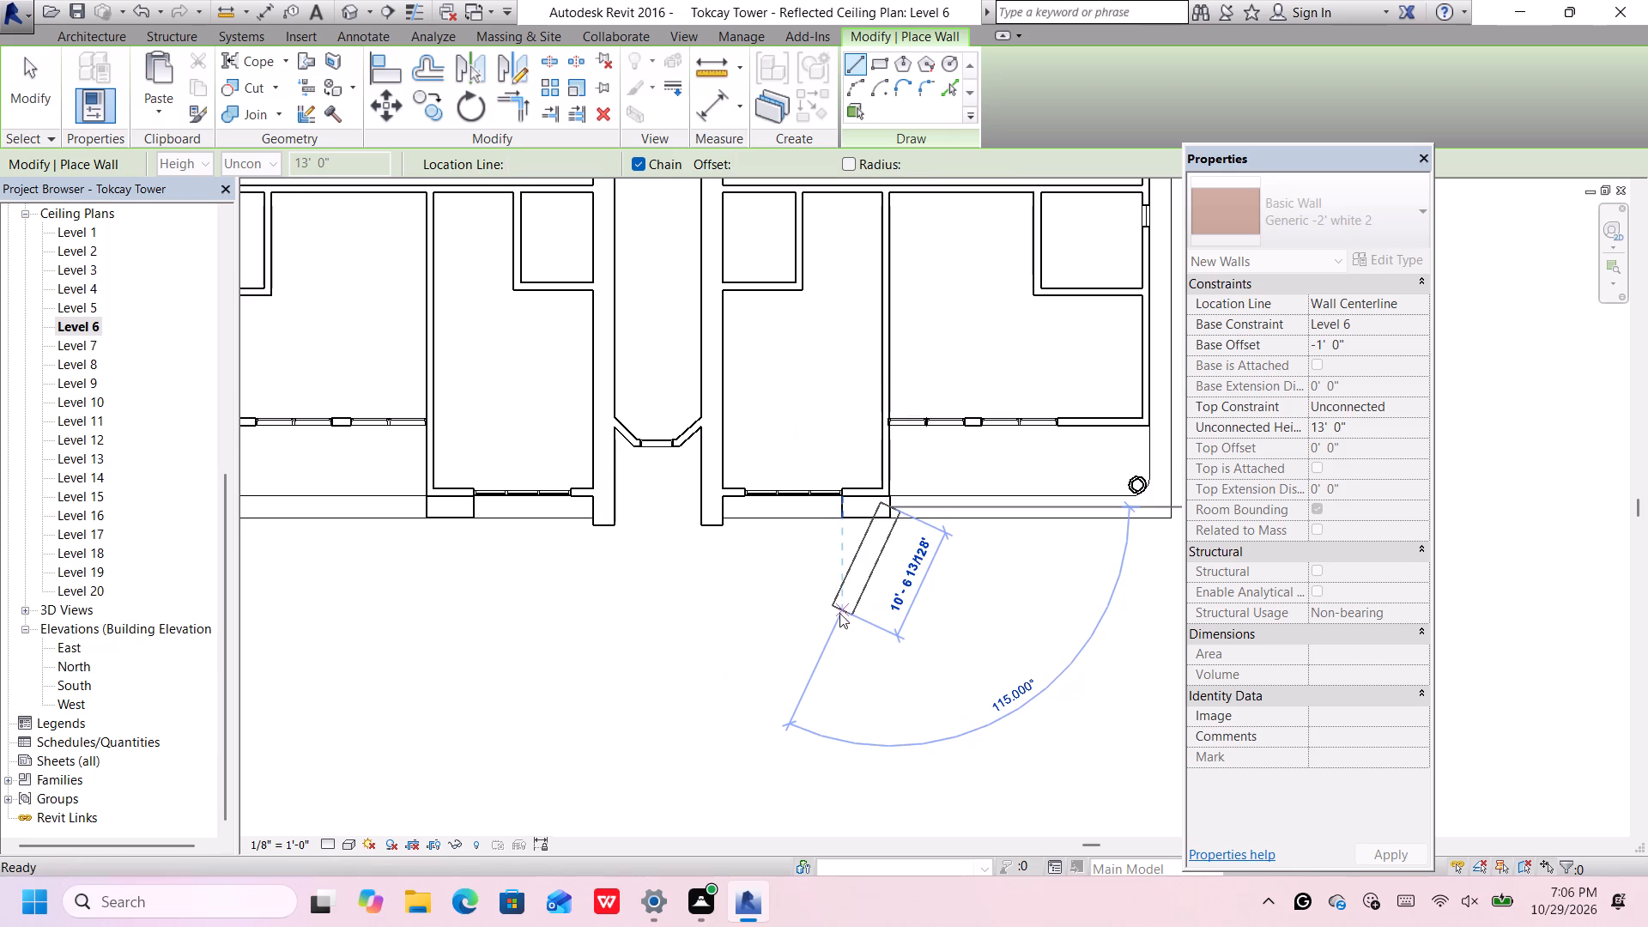
pyautogui.press('Escape')
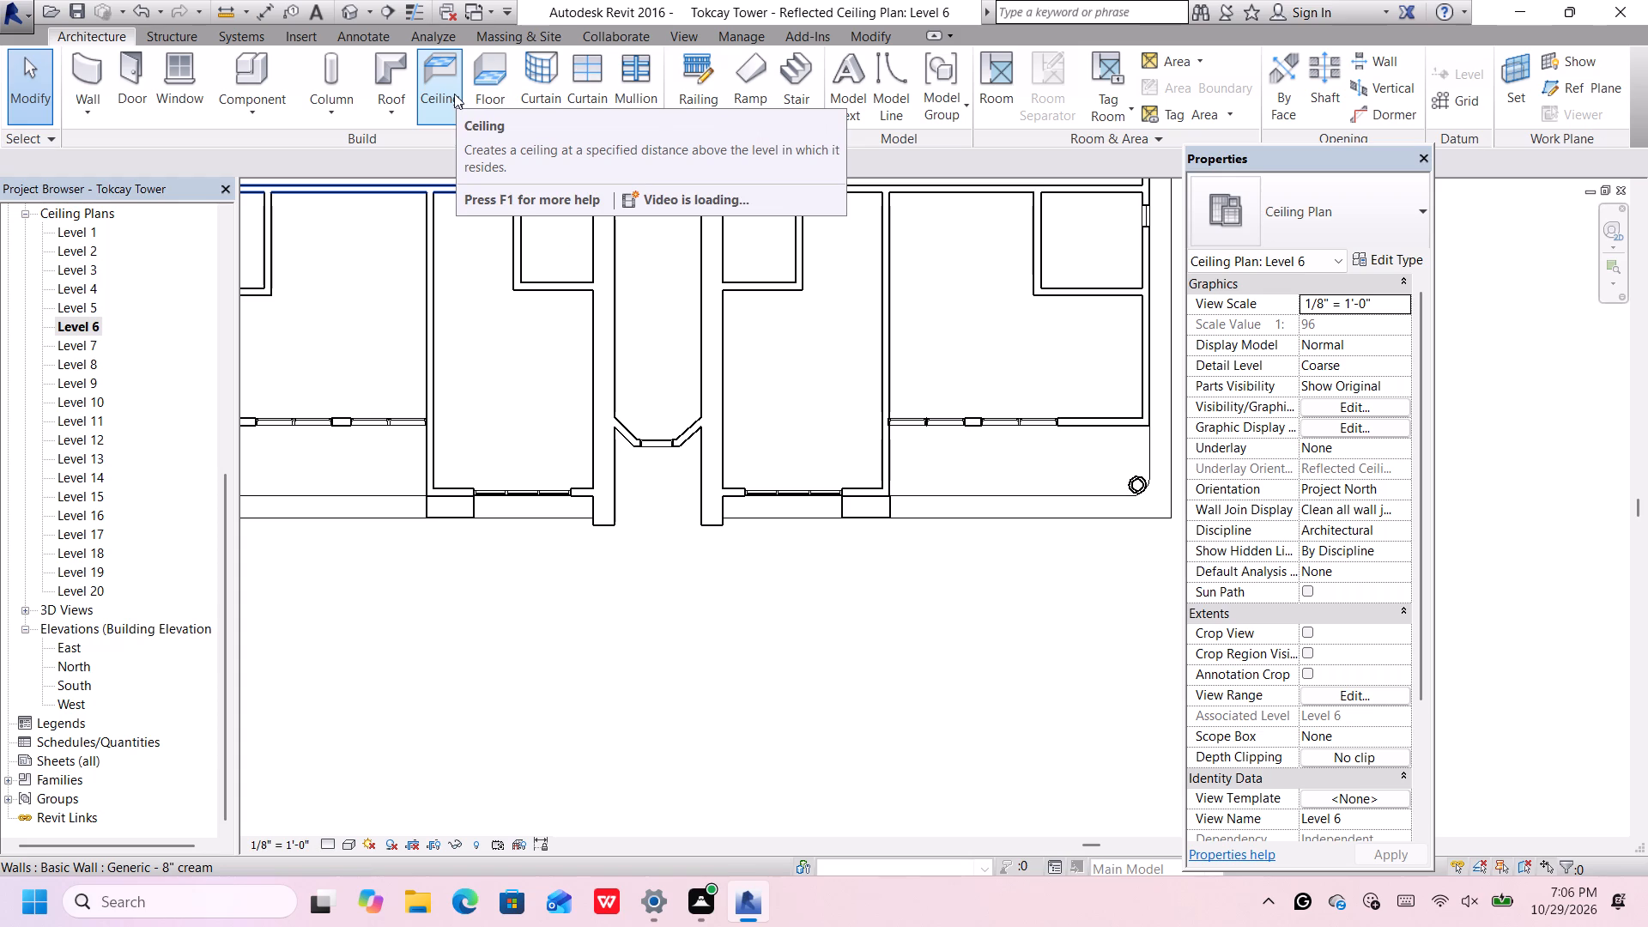
# Edit the western Level 6 white wall's profile in 3D, offsetting copies of all four edges 1' inward.
pyautogui.click(351, 12)
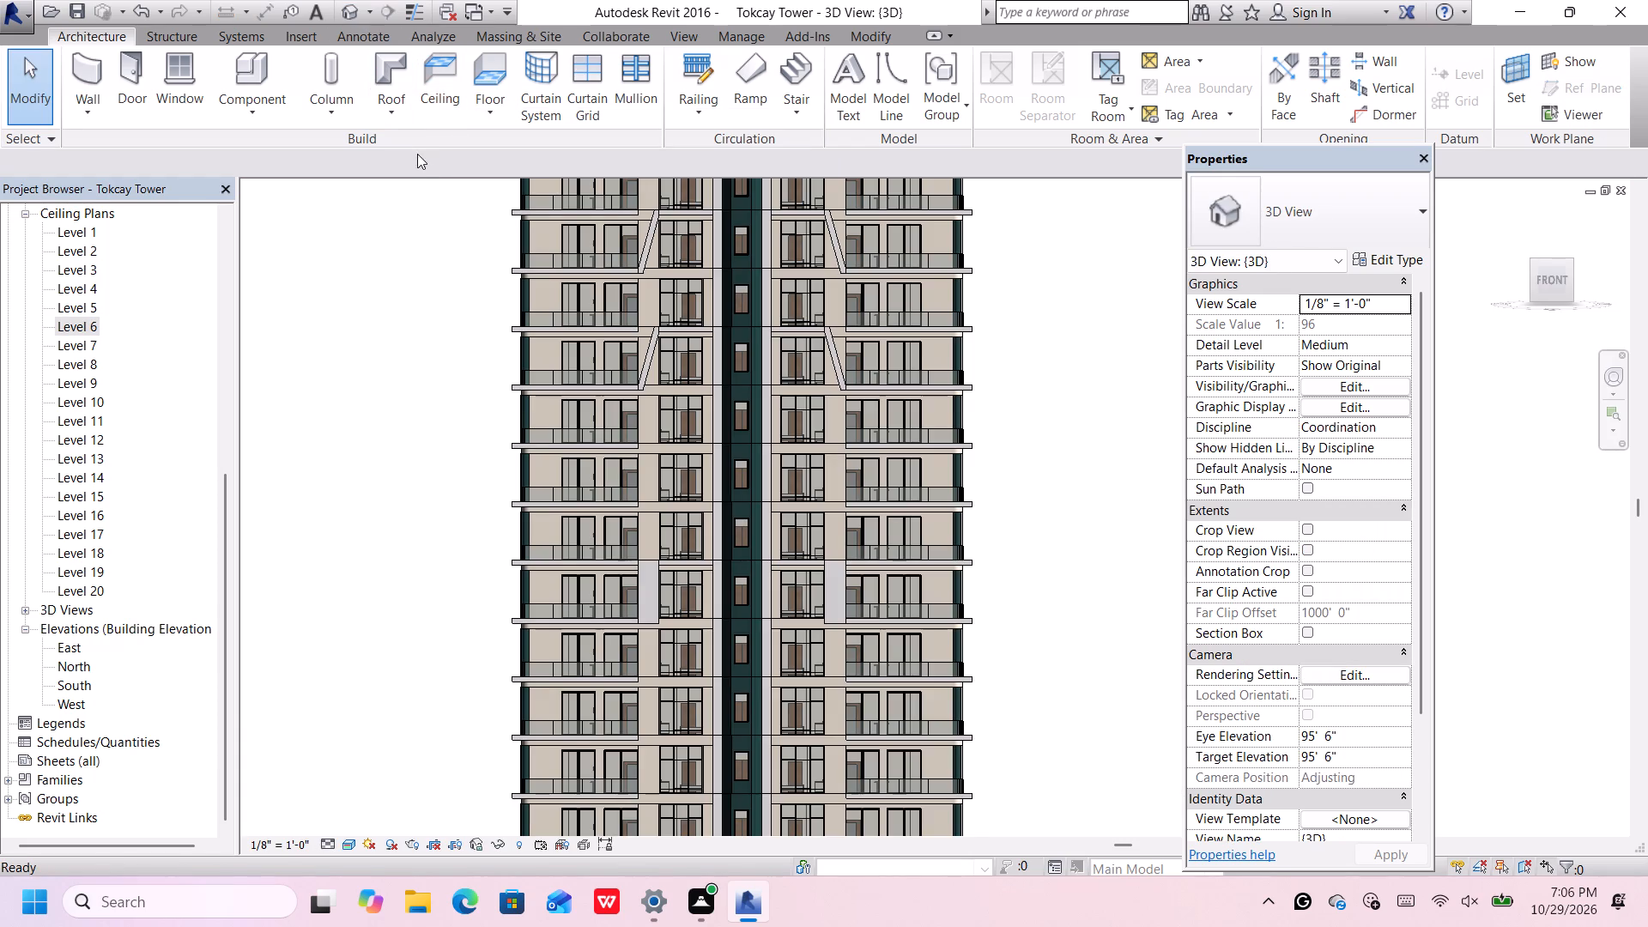
pyautogui.scroll(1, 898, 574)
pyautogui.scroll(3, 829, 619)
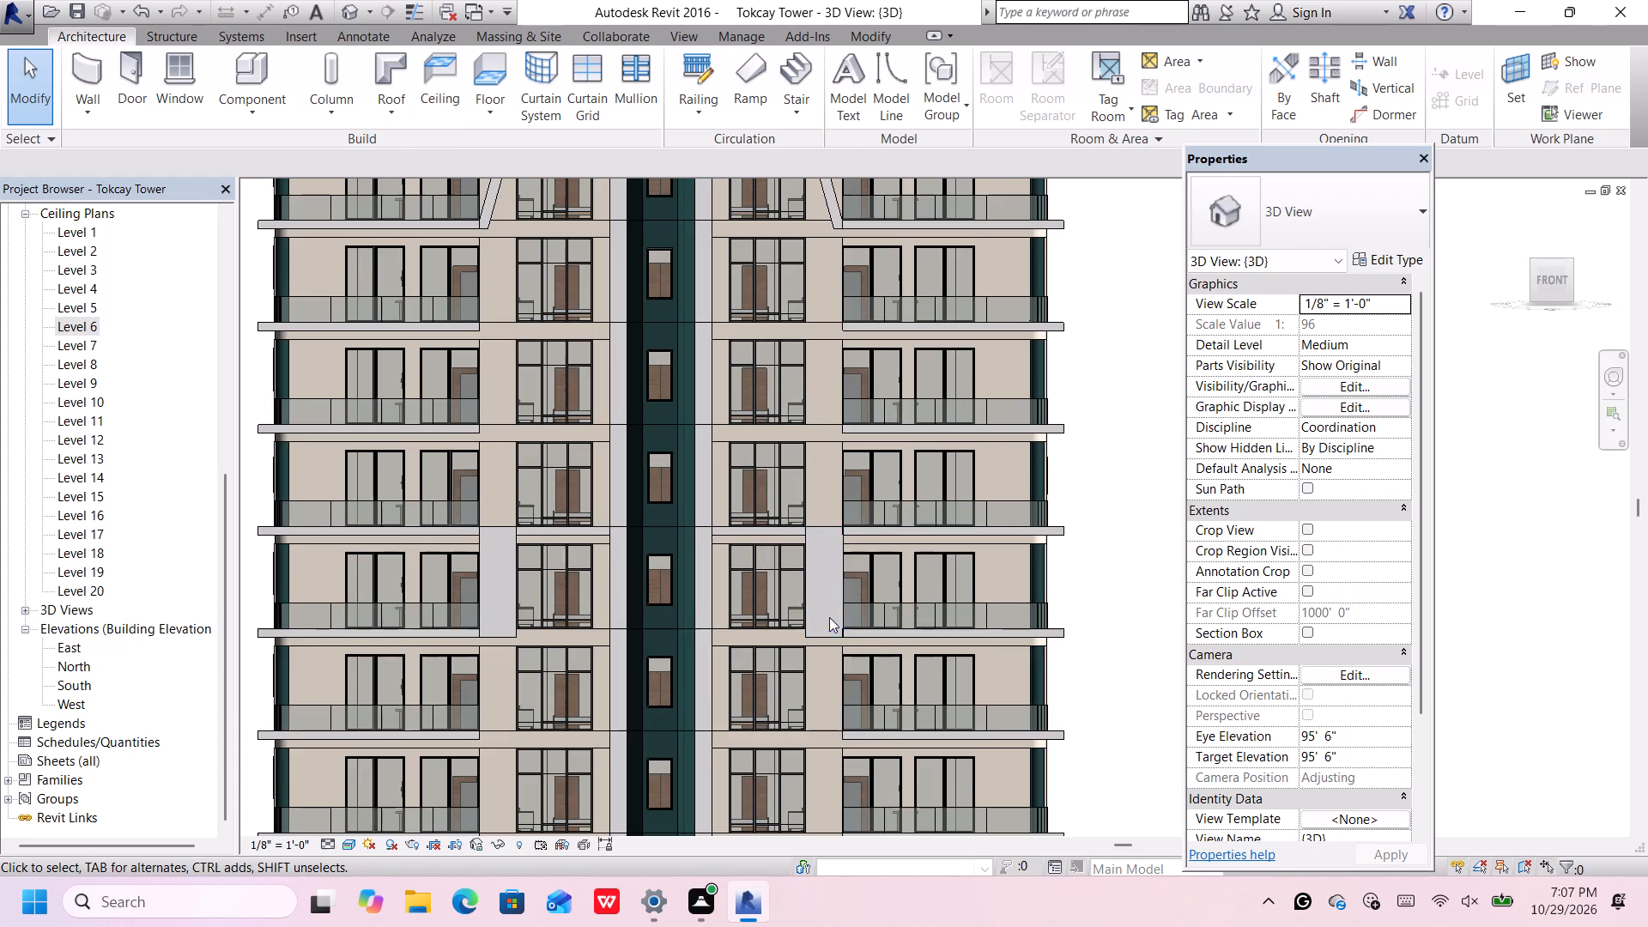
pyautogui.scroll(4, 473, 577)
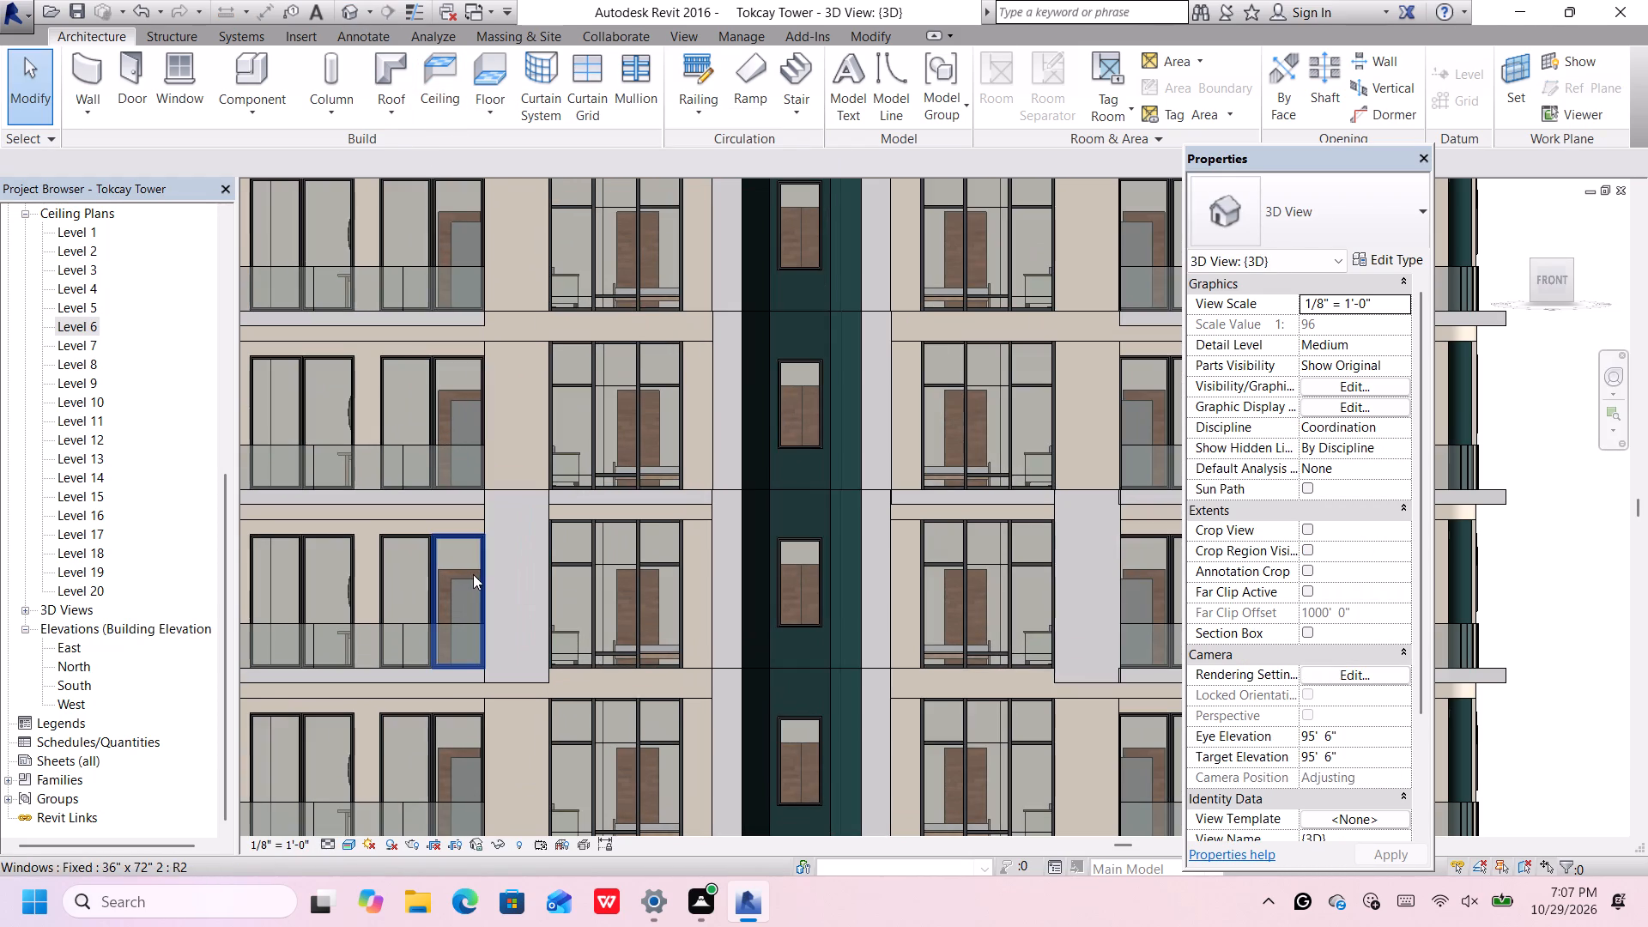
pyautogui.click(486, 574)
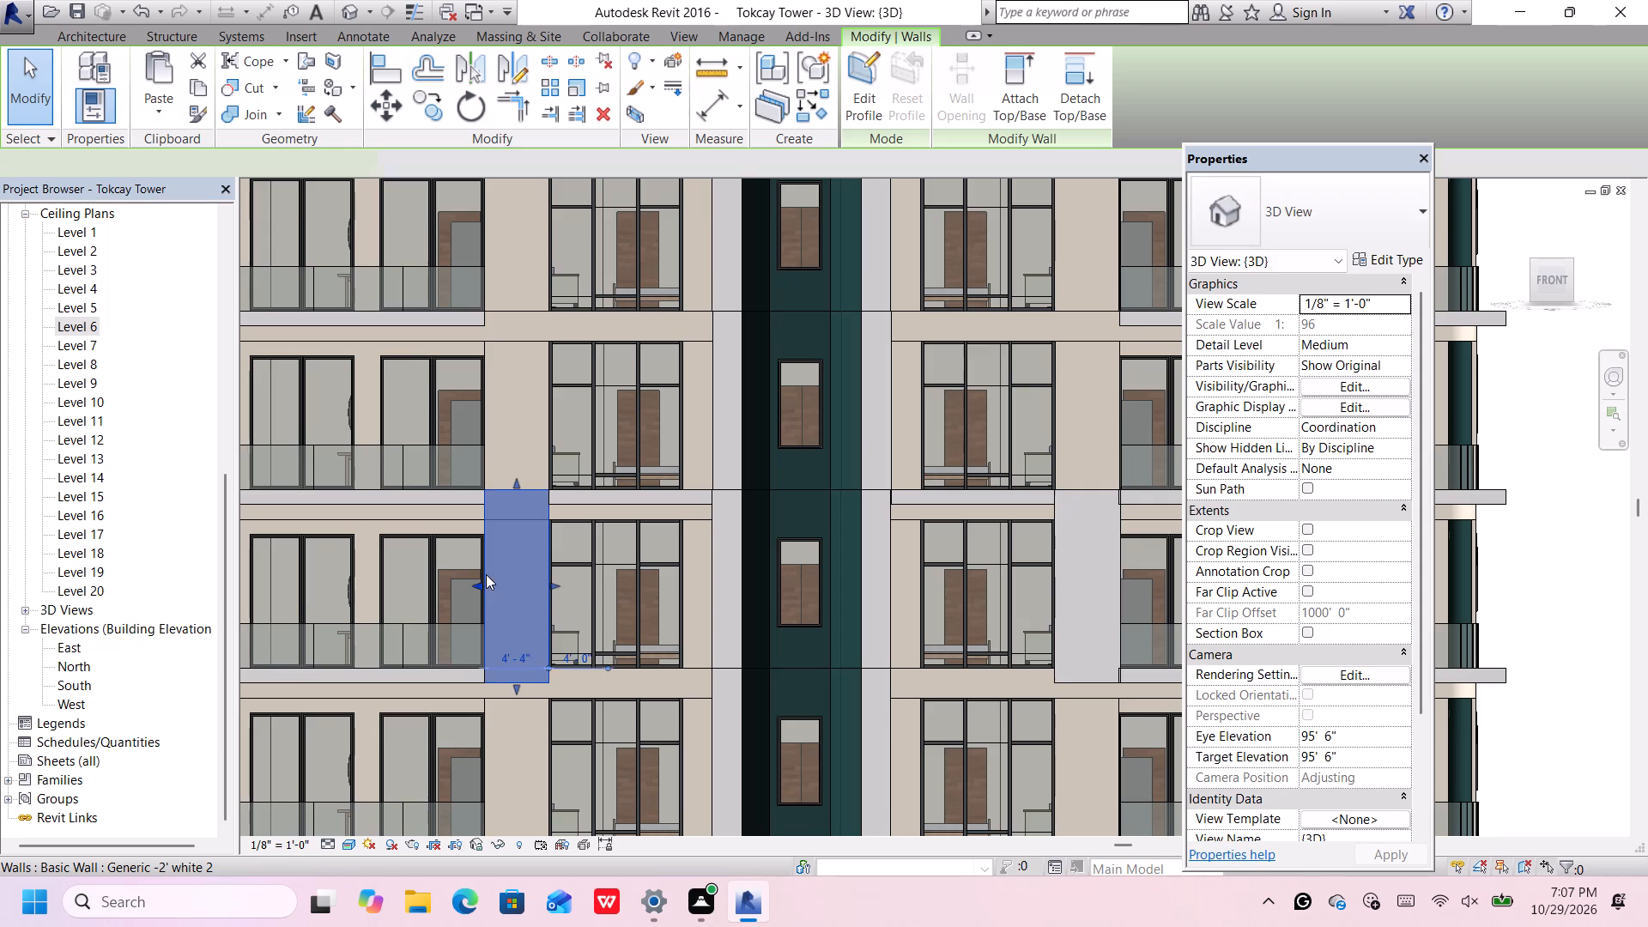
pyautogui.scroll(4, 489, 592)
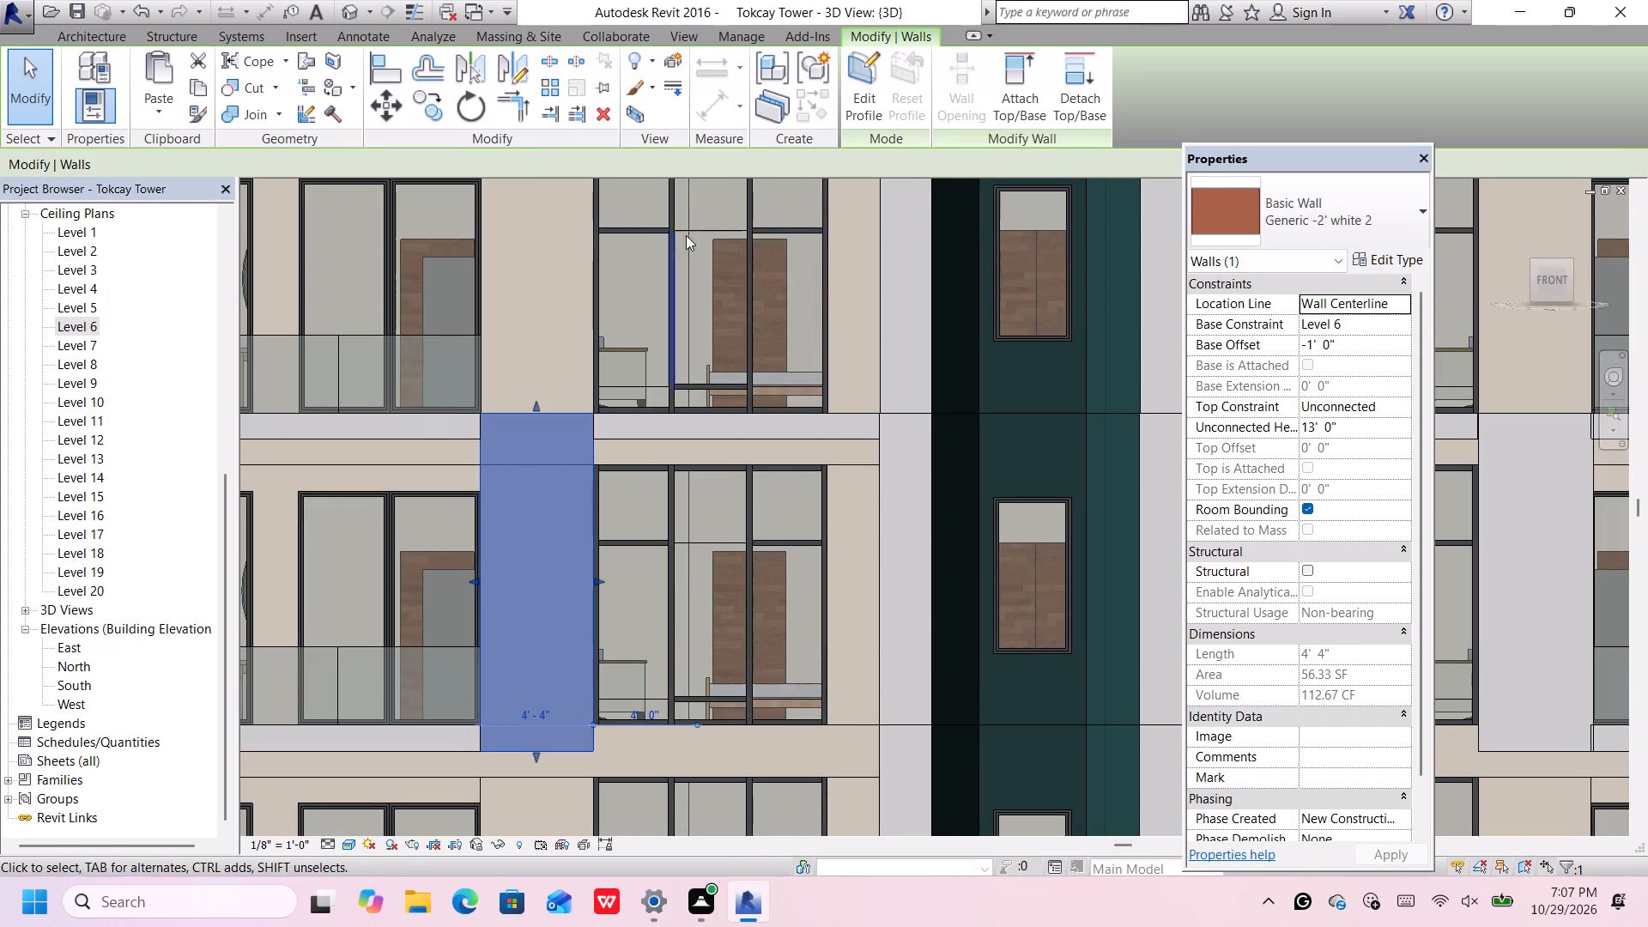
pyautogui.click(871, 87)
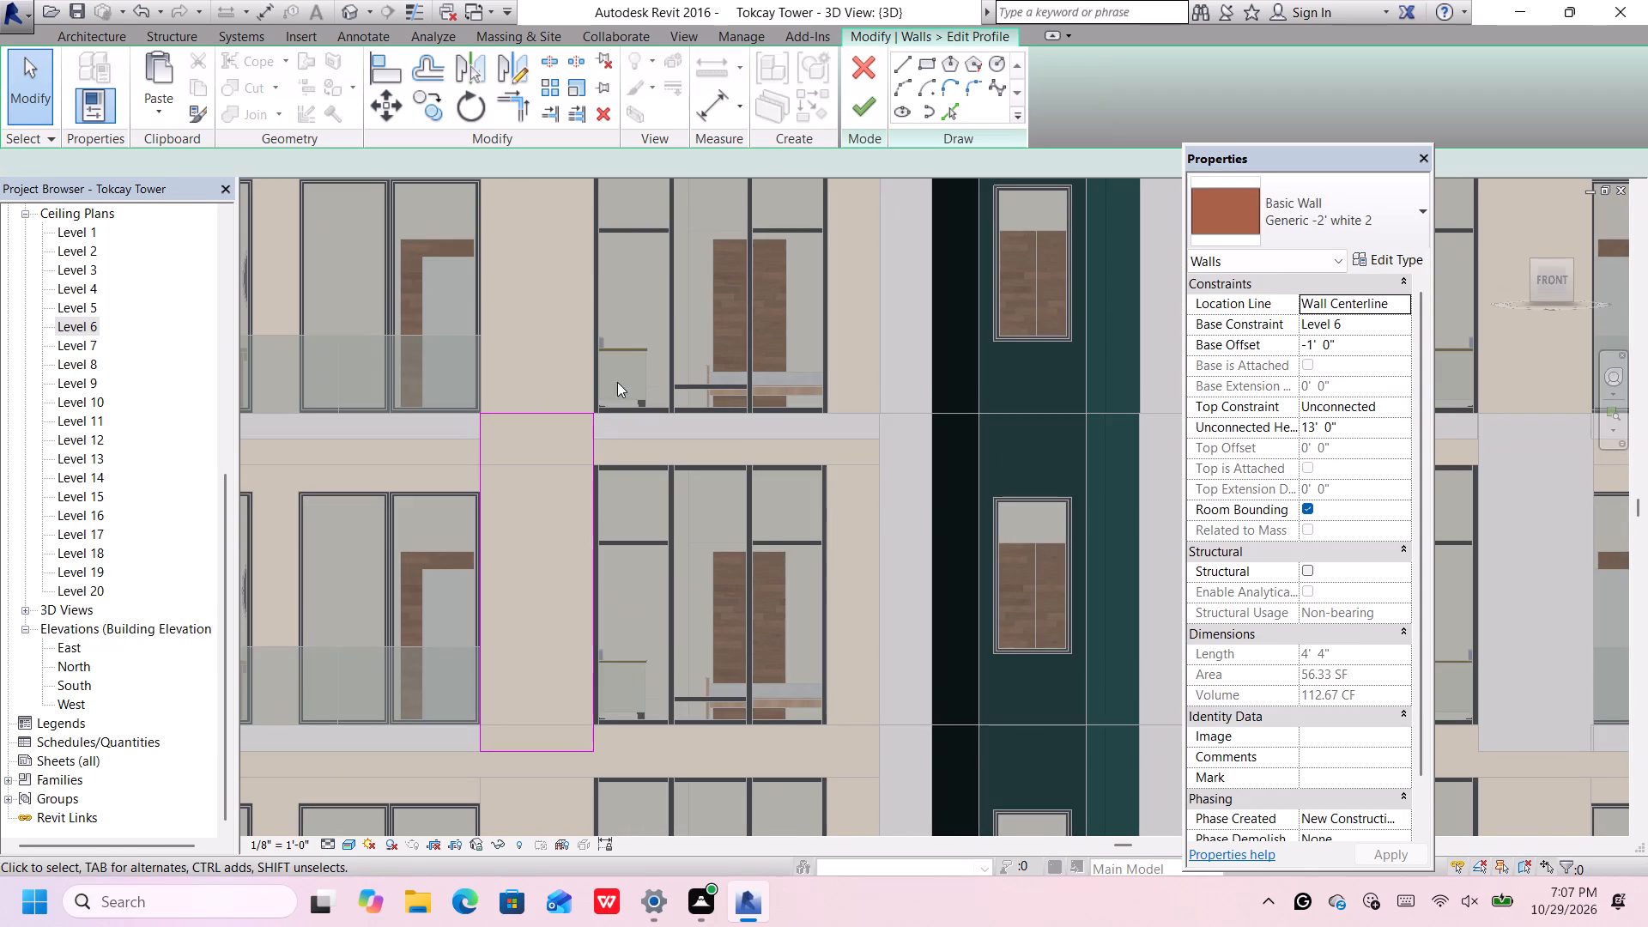
pyautogui.scroll(-5, 512, 596)
pyautogui.scroll(6, 504, 652)
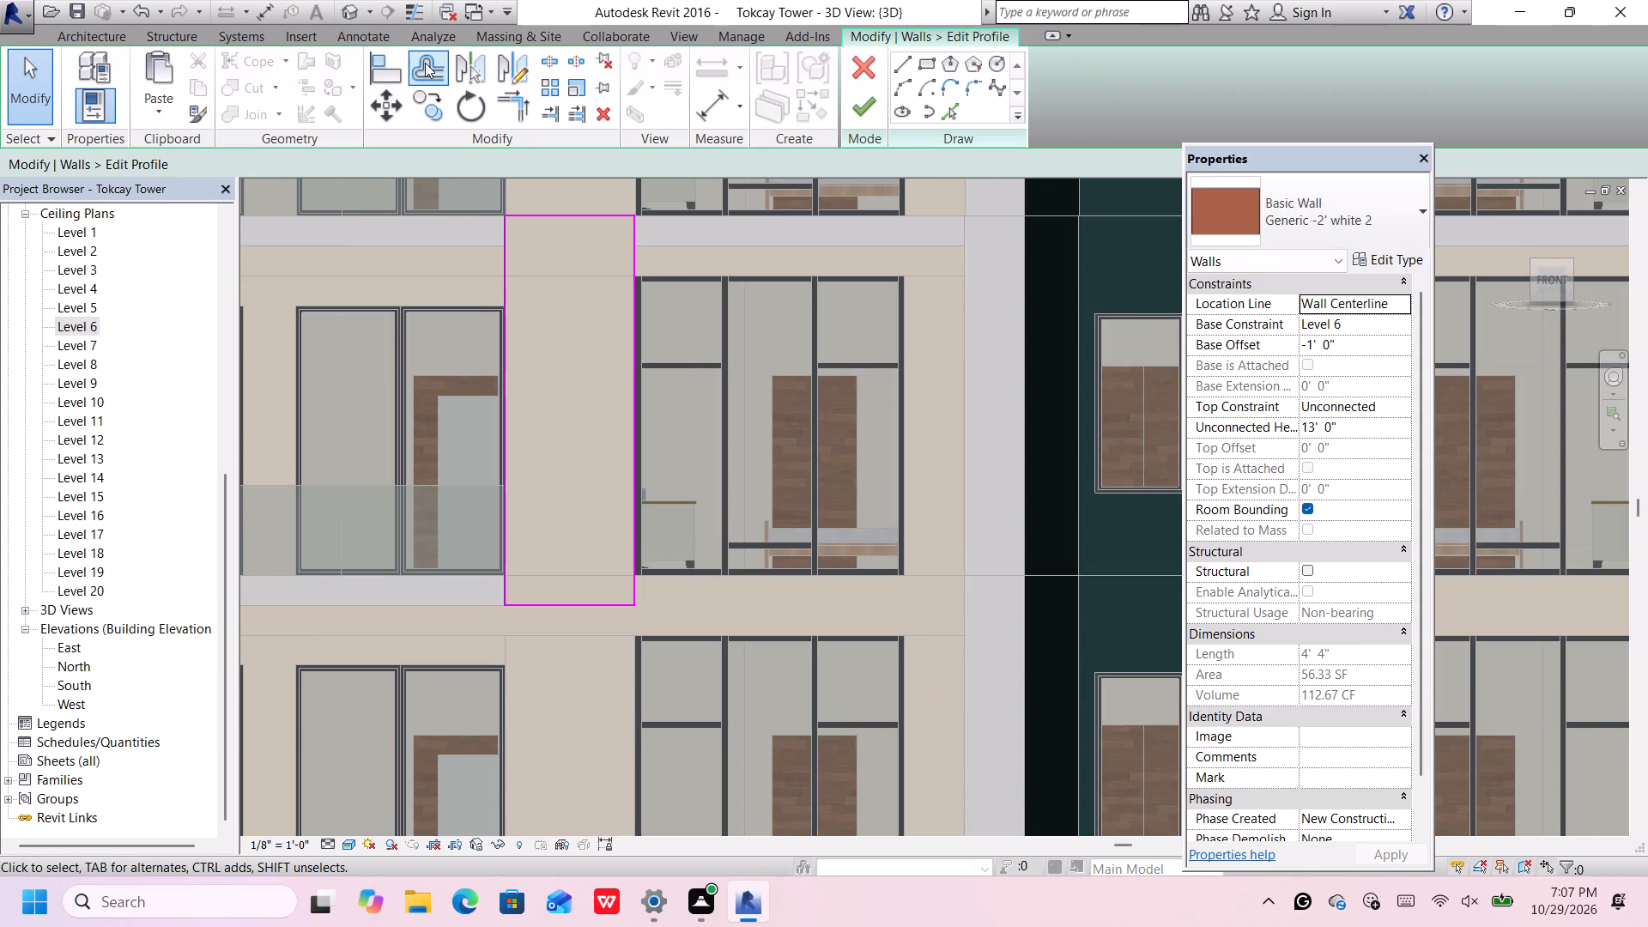
pyautogui.click(425, 63)
pyautogui.click(508, 326)
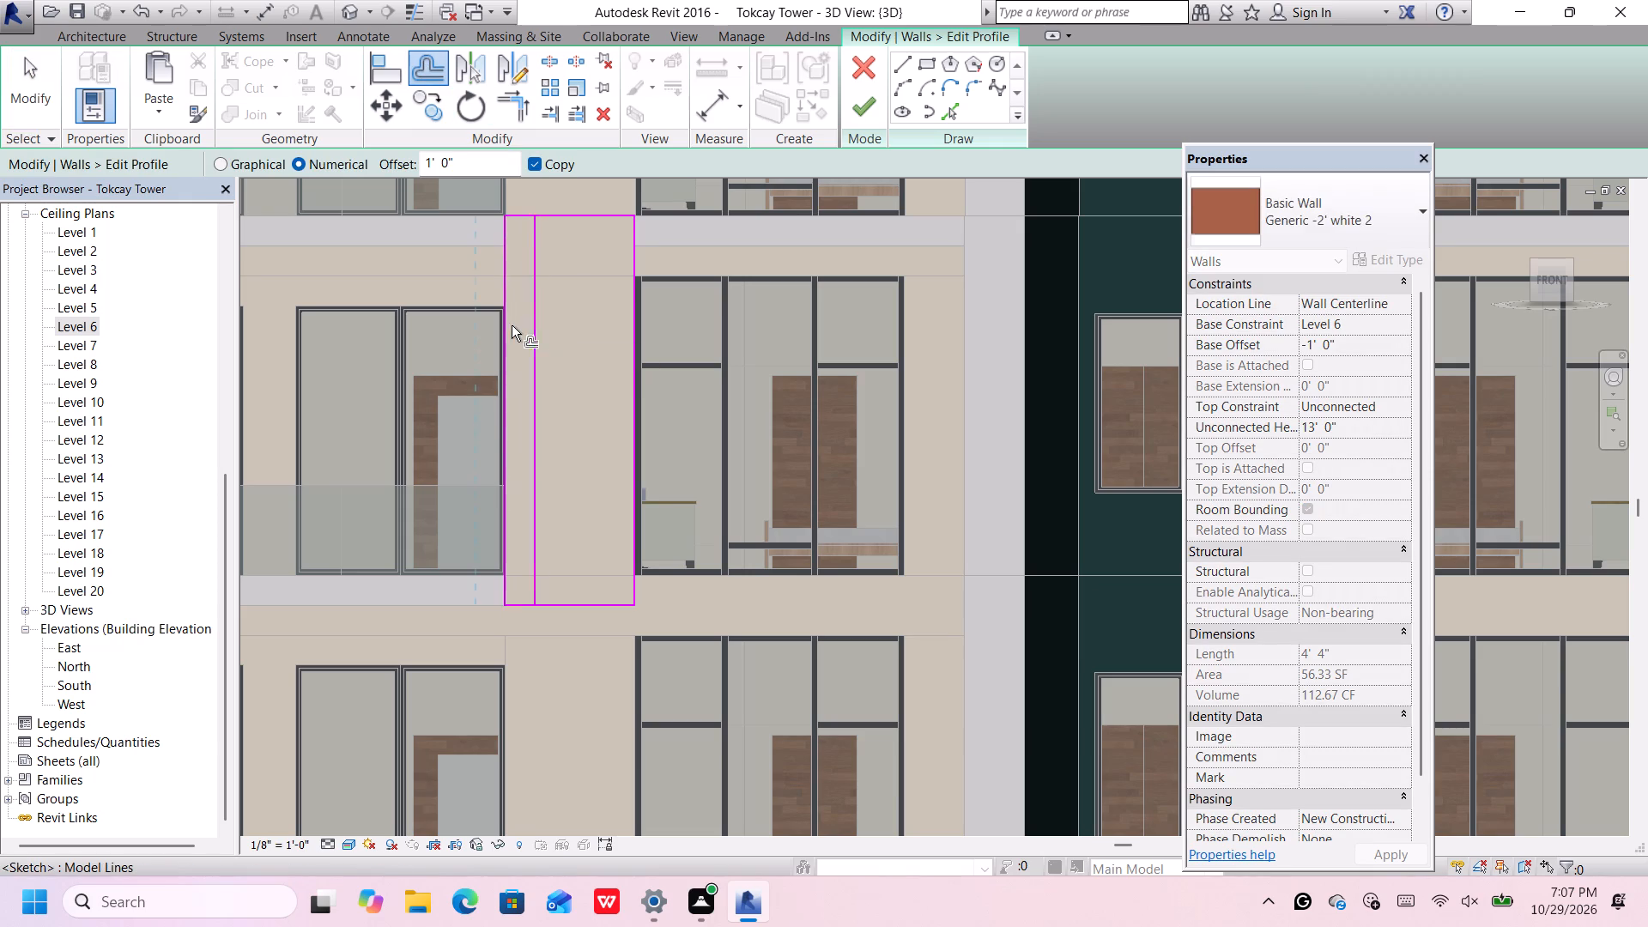
pyautogui.click(626, 356)
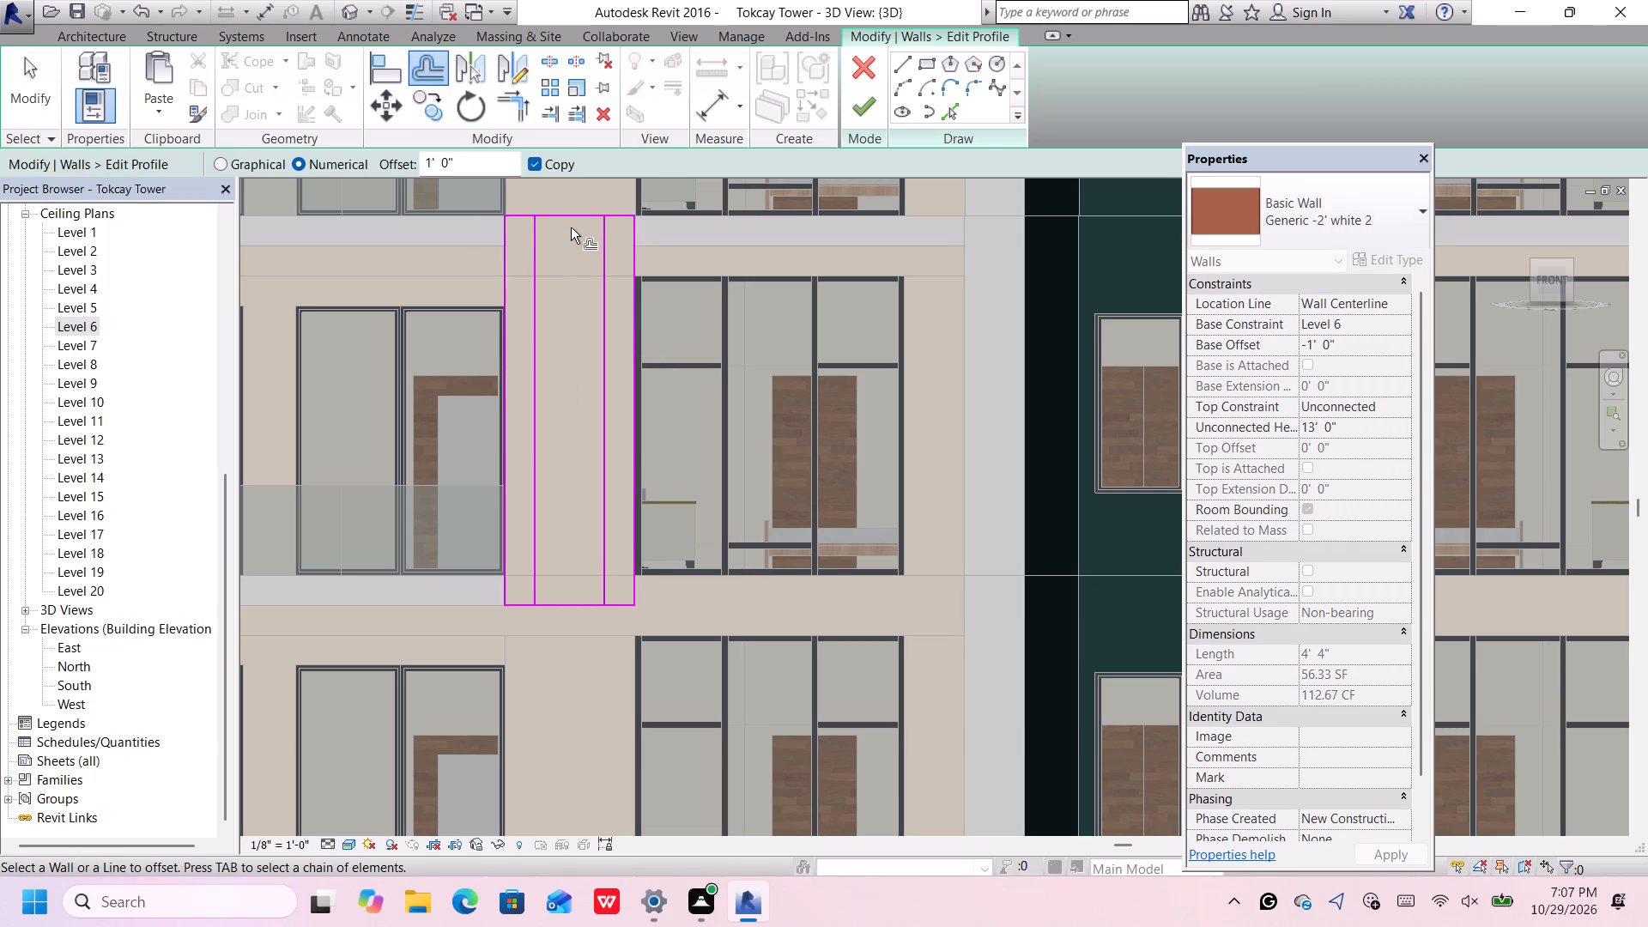
pyautogui.click(571, 222)
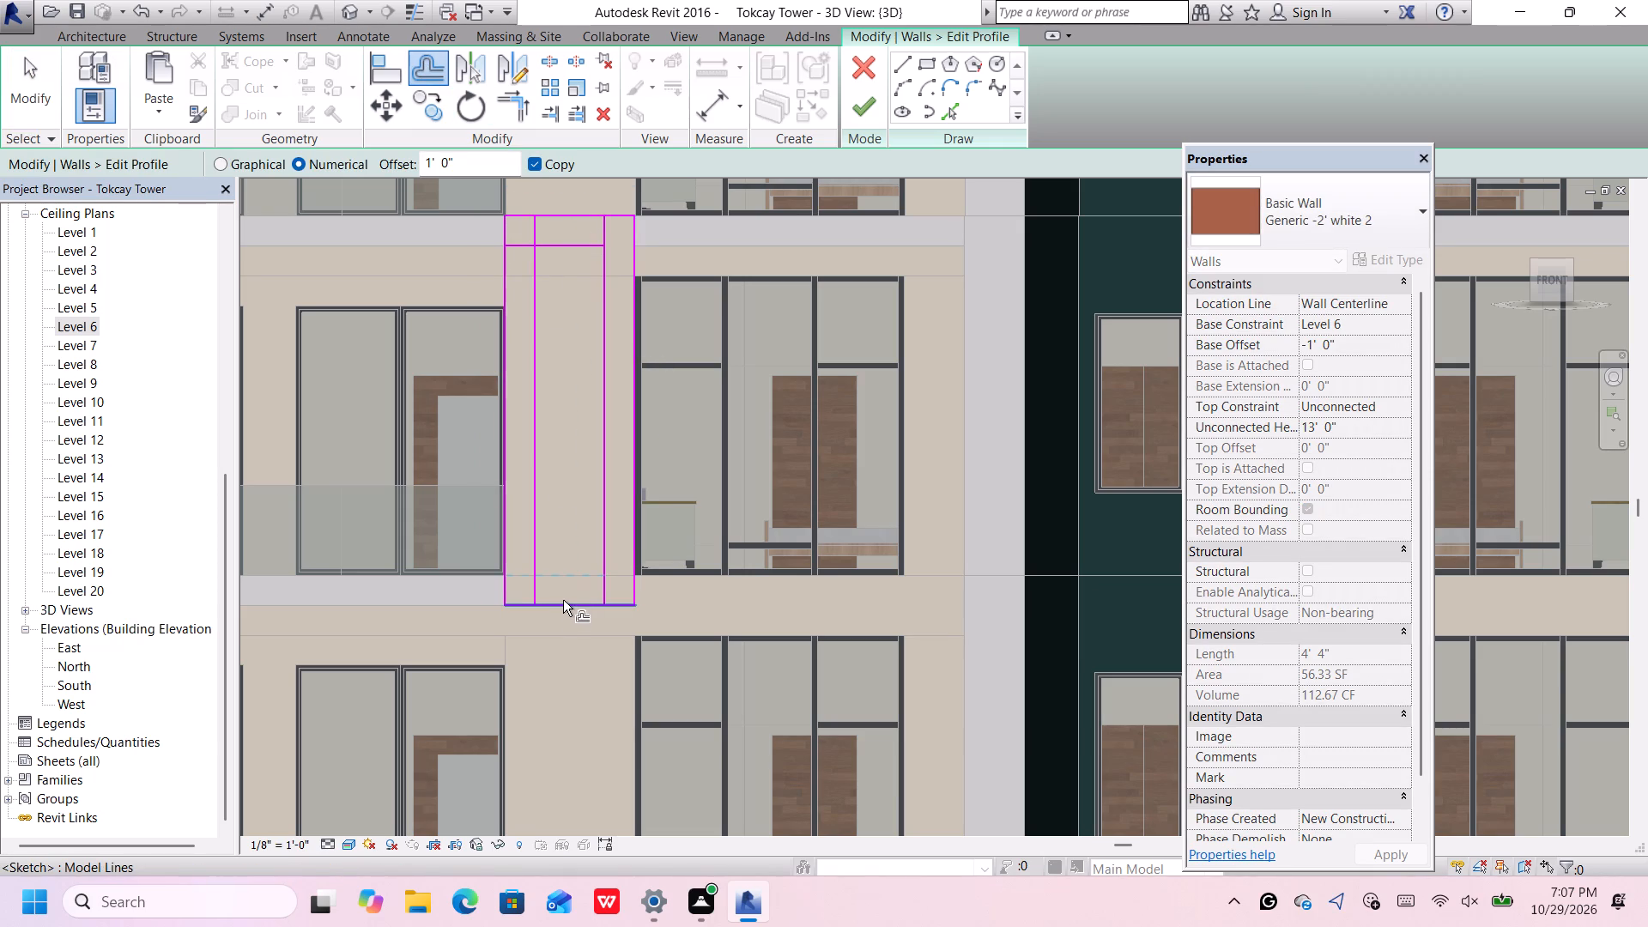
pyautogui.click(563, 600)
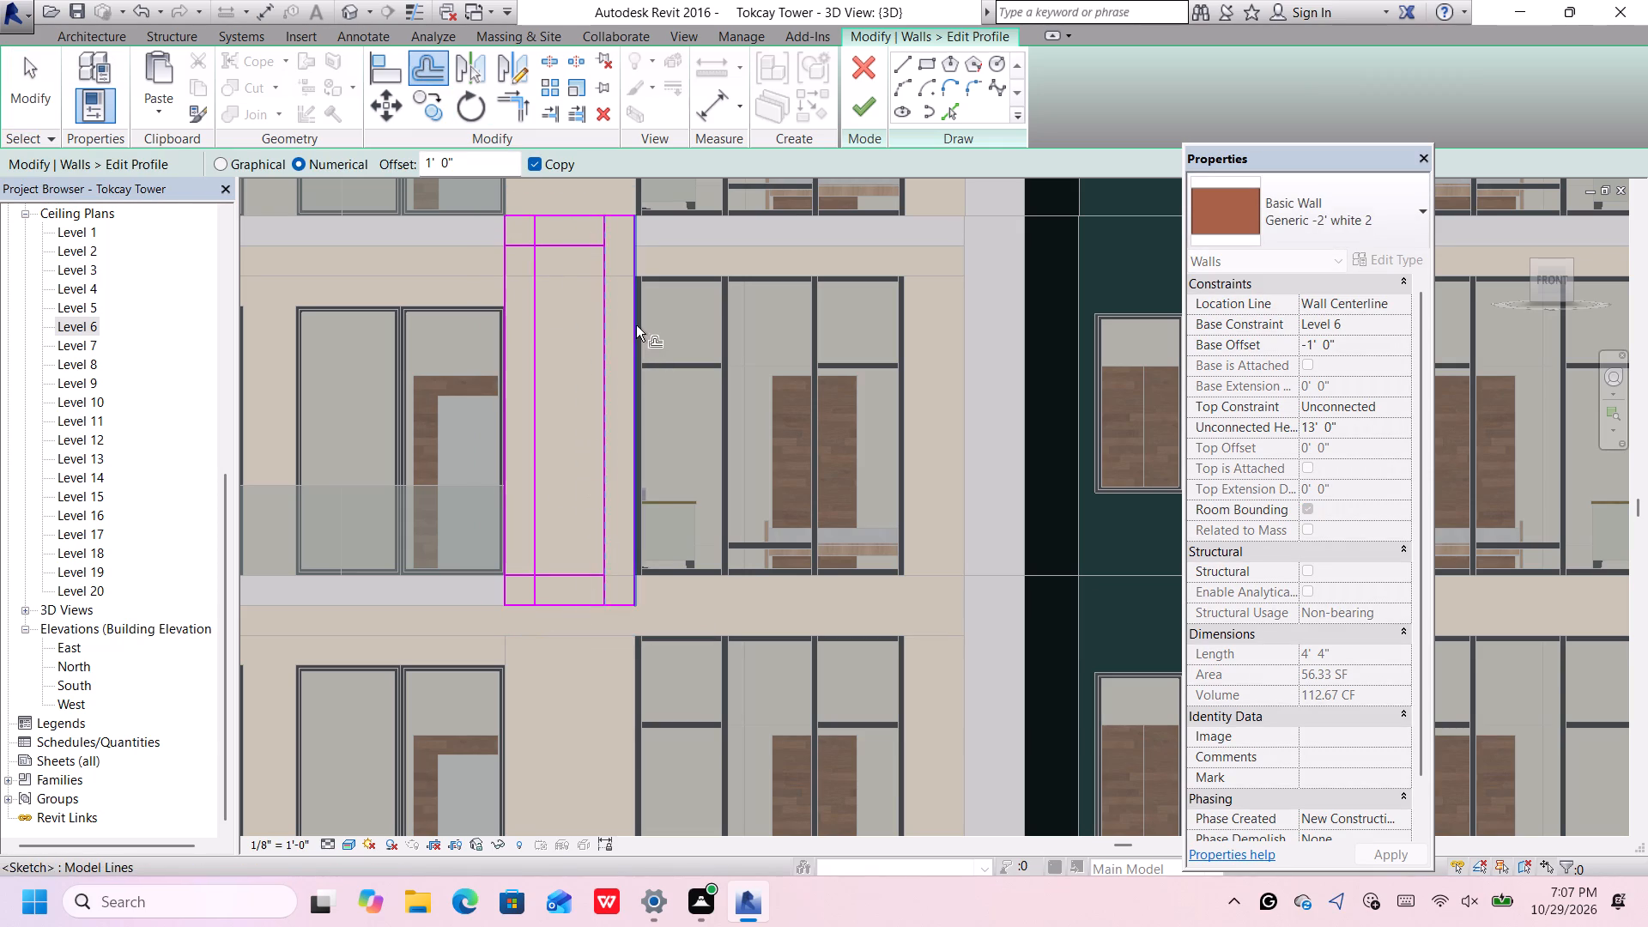
# Draw two parallel diagonals between the 1' guide ends, rising from the western wall profile's lower outer corner to its upper core-side corner.
pyautogui.click(895, 68)
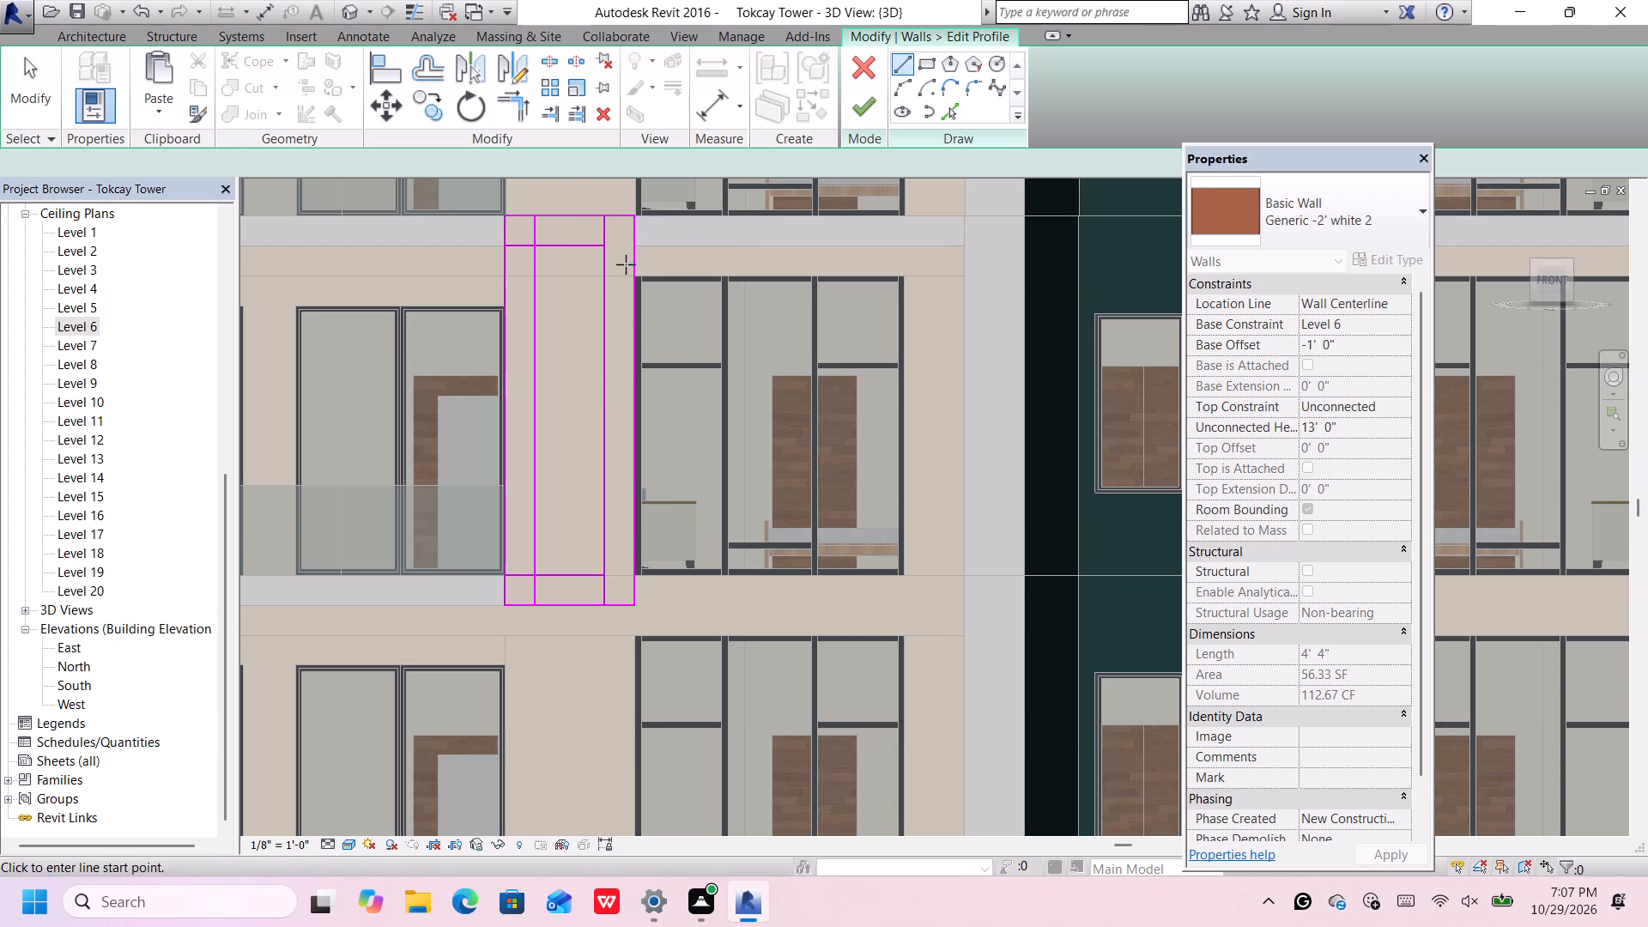
pyautogui.click(633, 250)
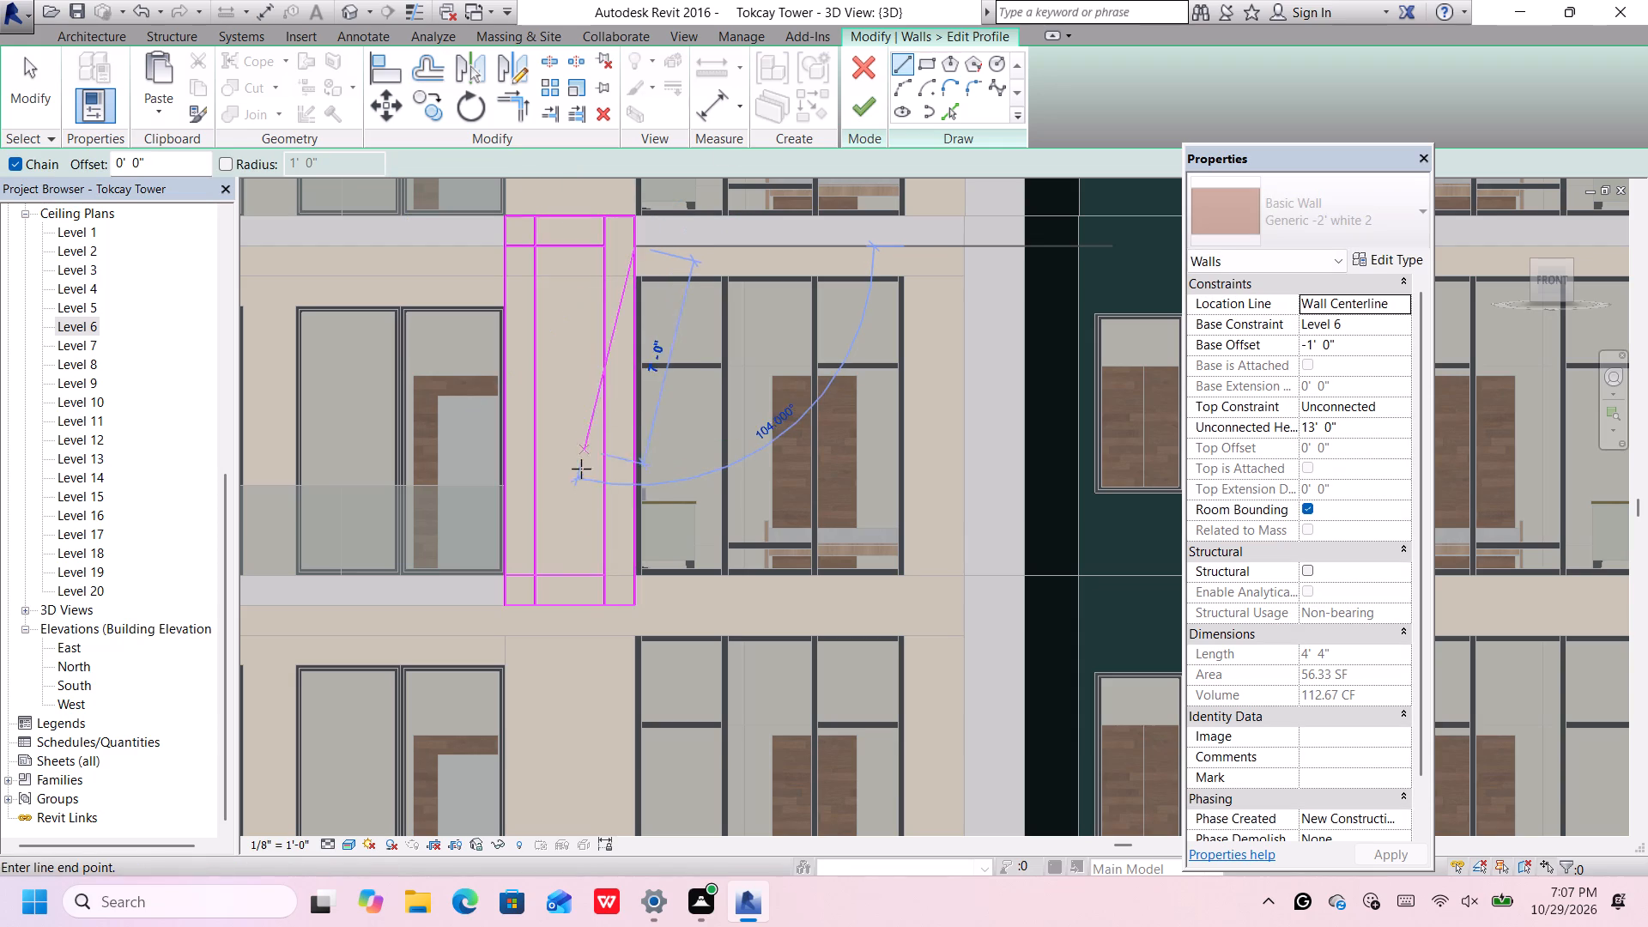
pyautogui.click(538, 599)
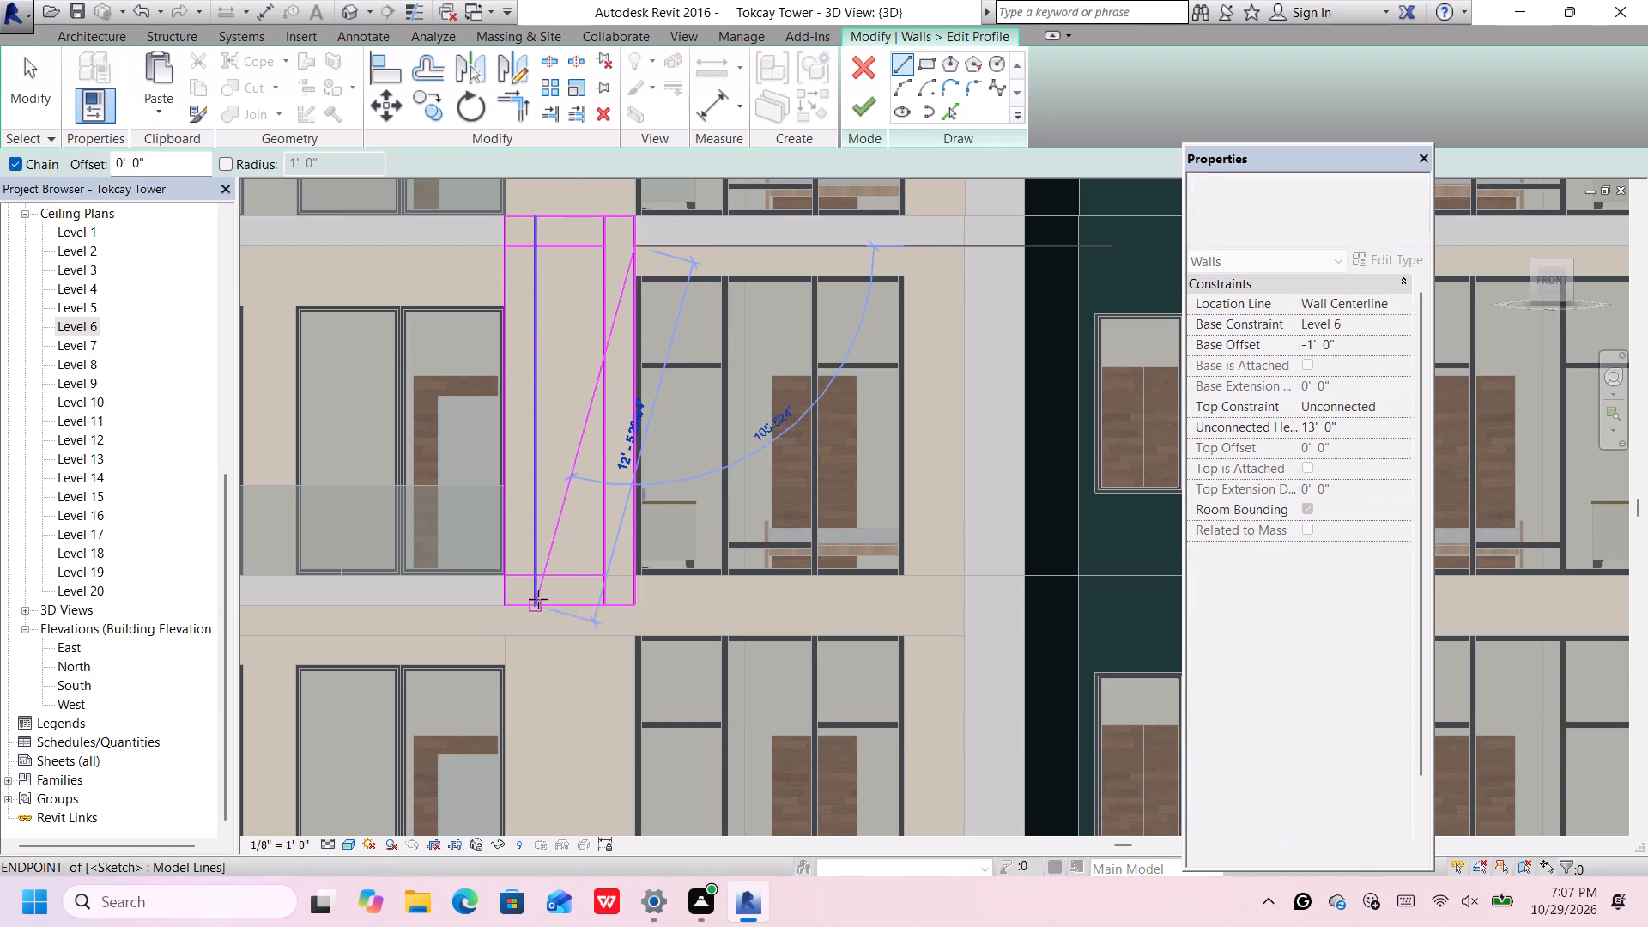
pyautogui.click(602, 245)
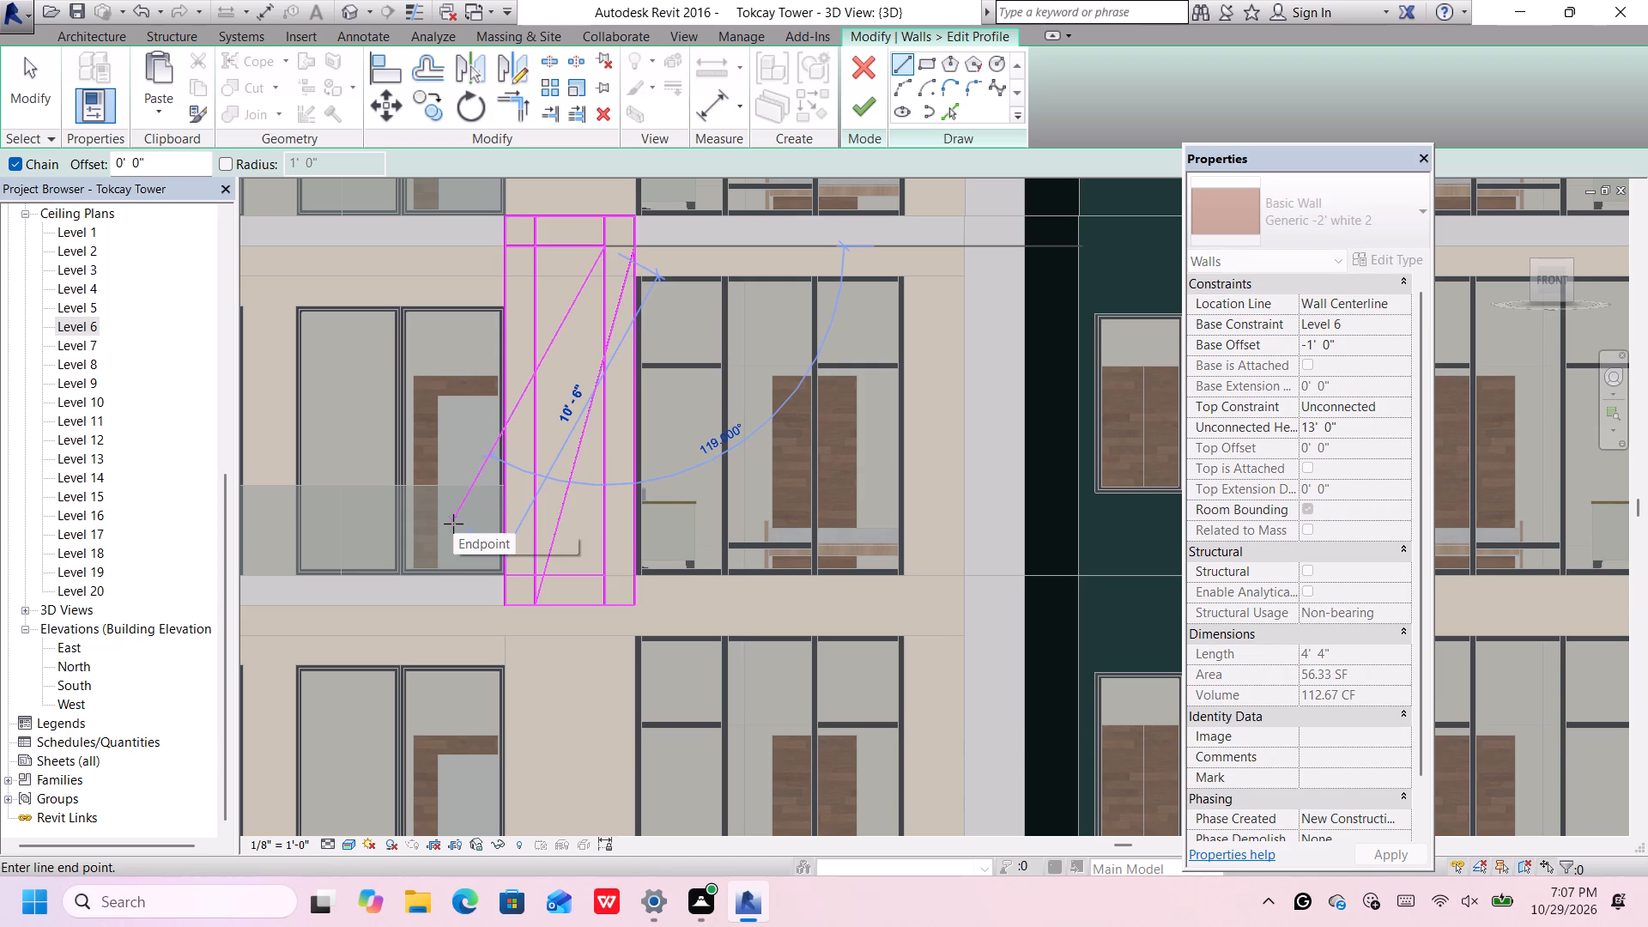
pyautogui.press('Escape')
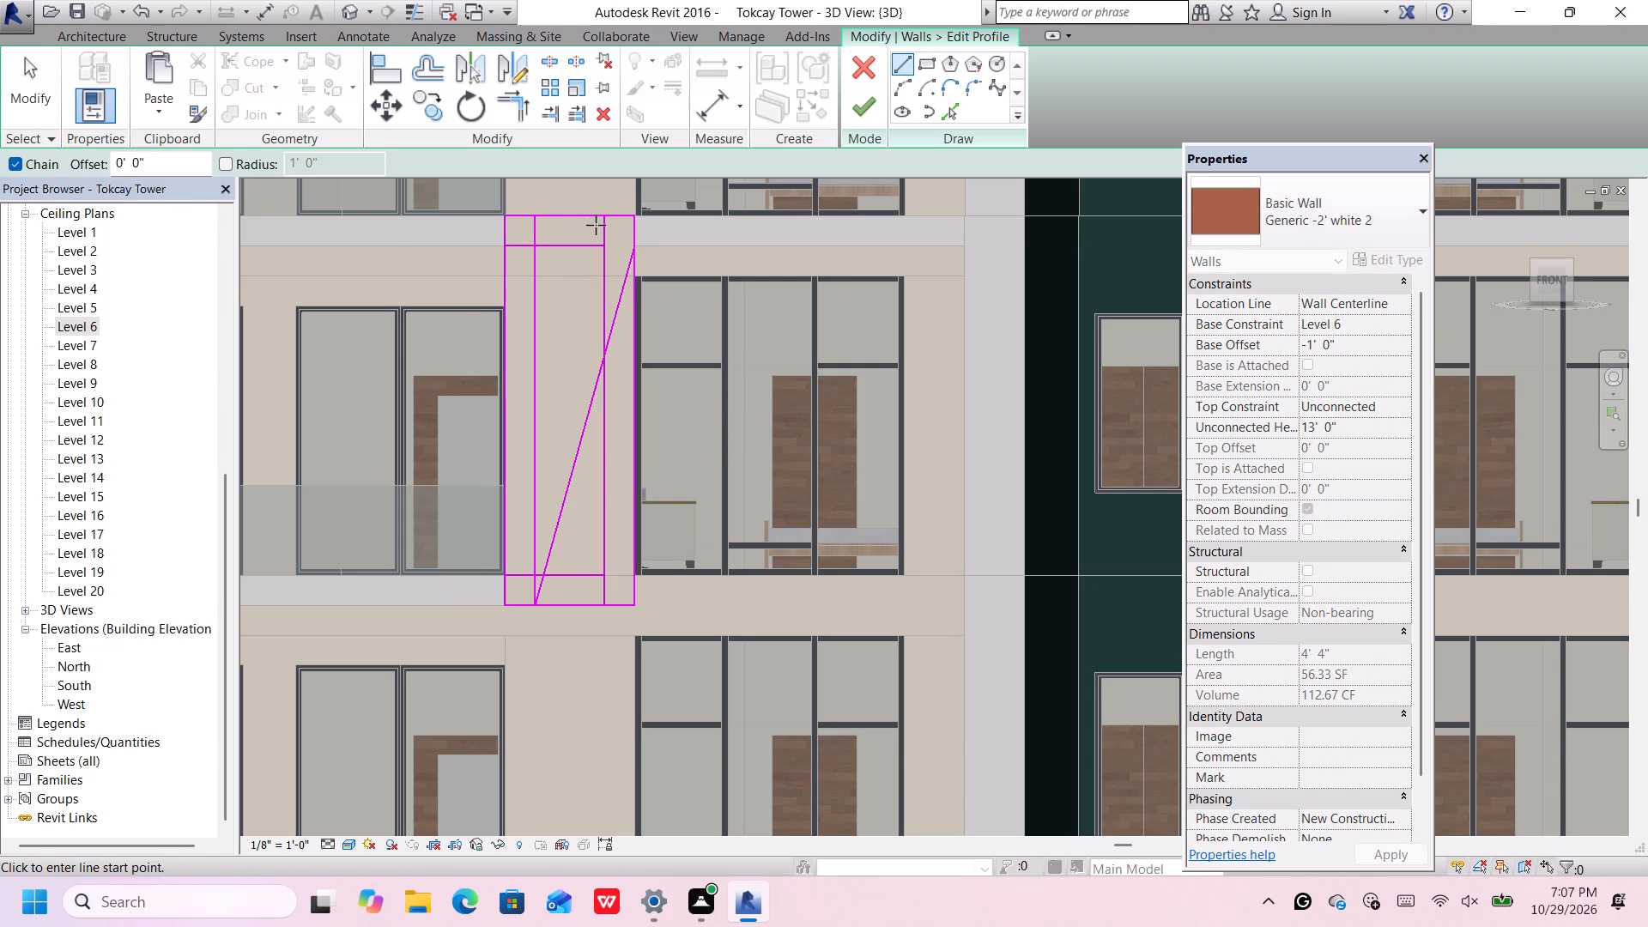
pyautogui.click(597, 220)
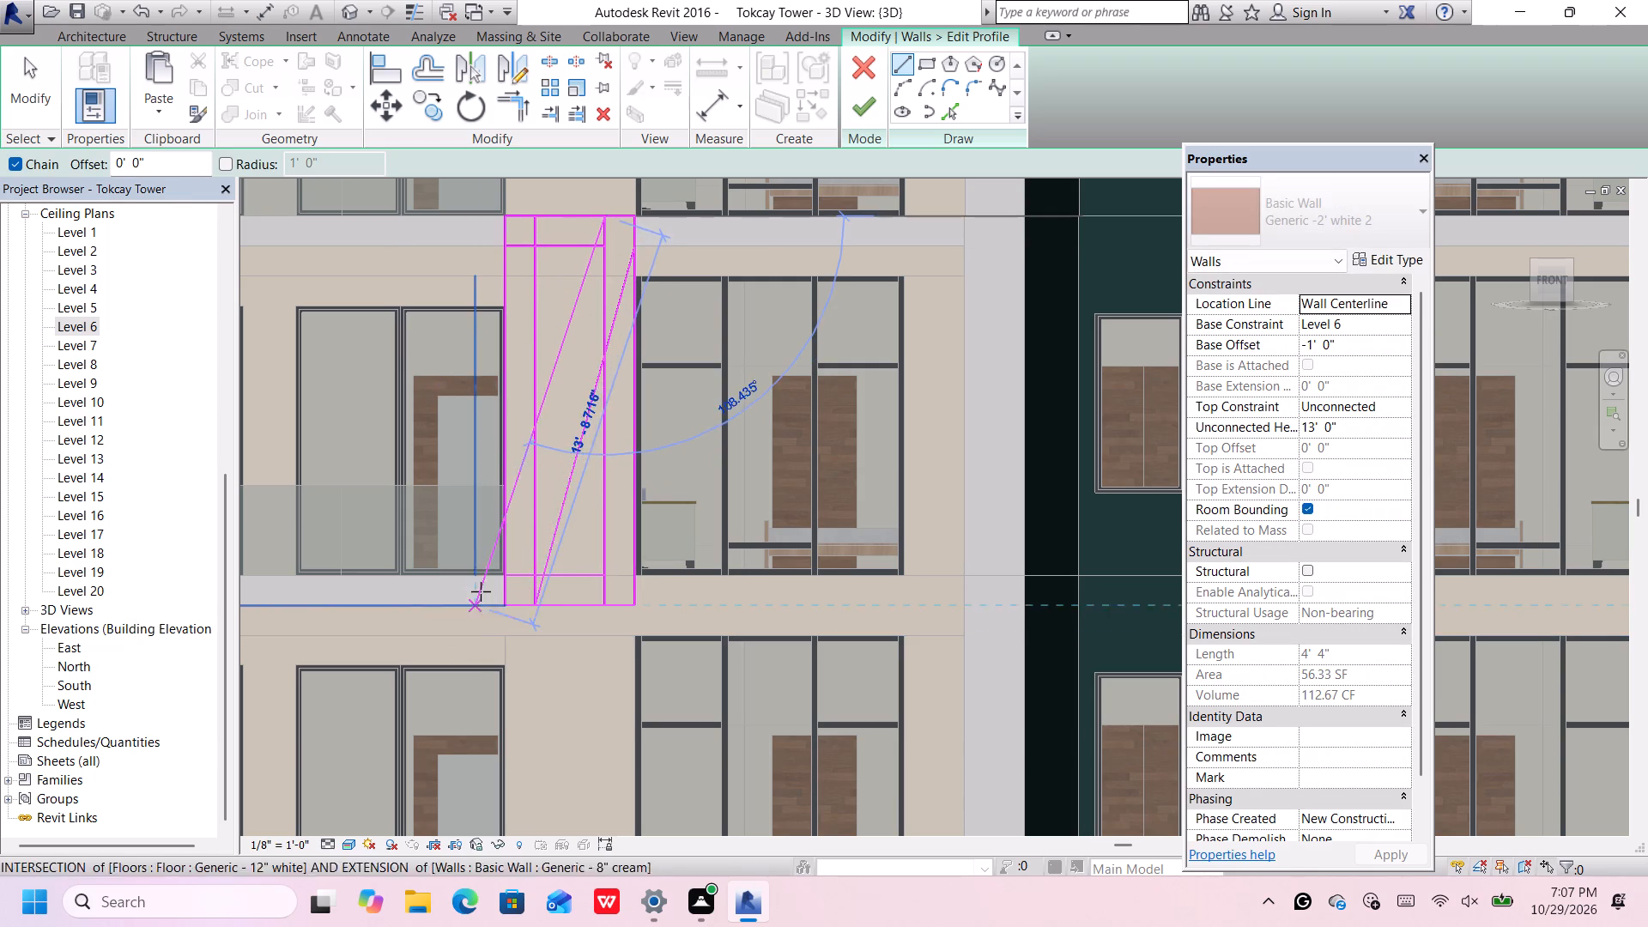
pyautogui.click(507, 573)
pyautogui.scroll(-4, 506, 570)
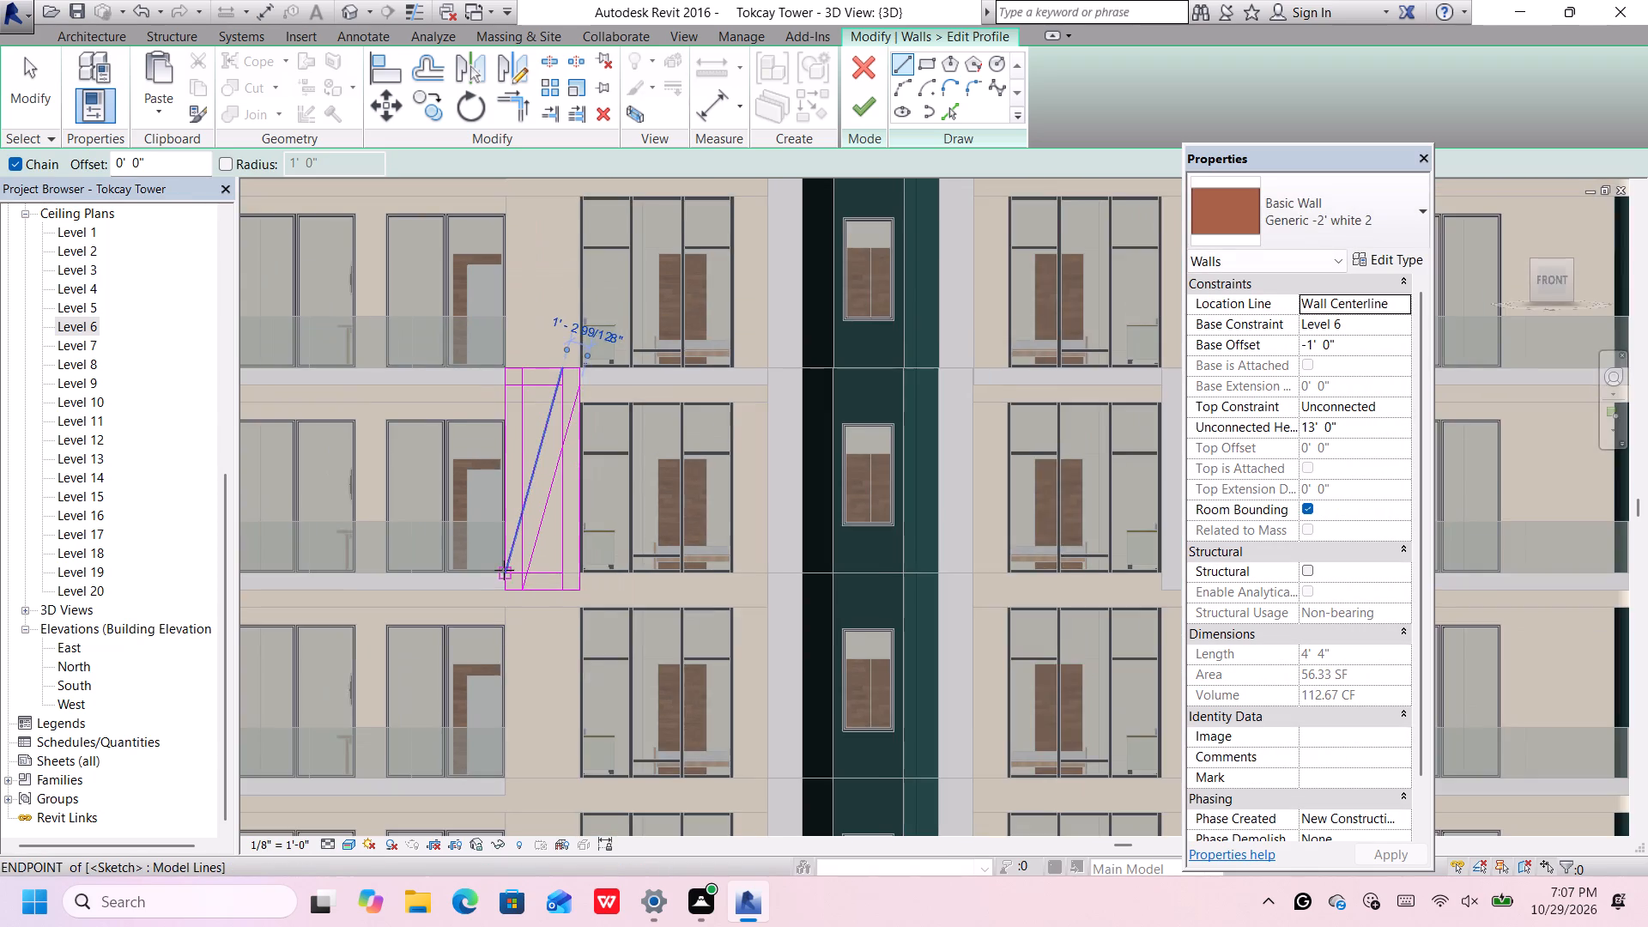
pyautogui.scroll(3, 504, 570)
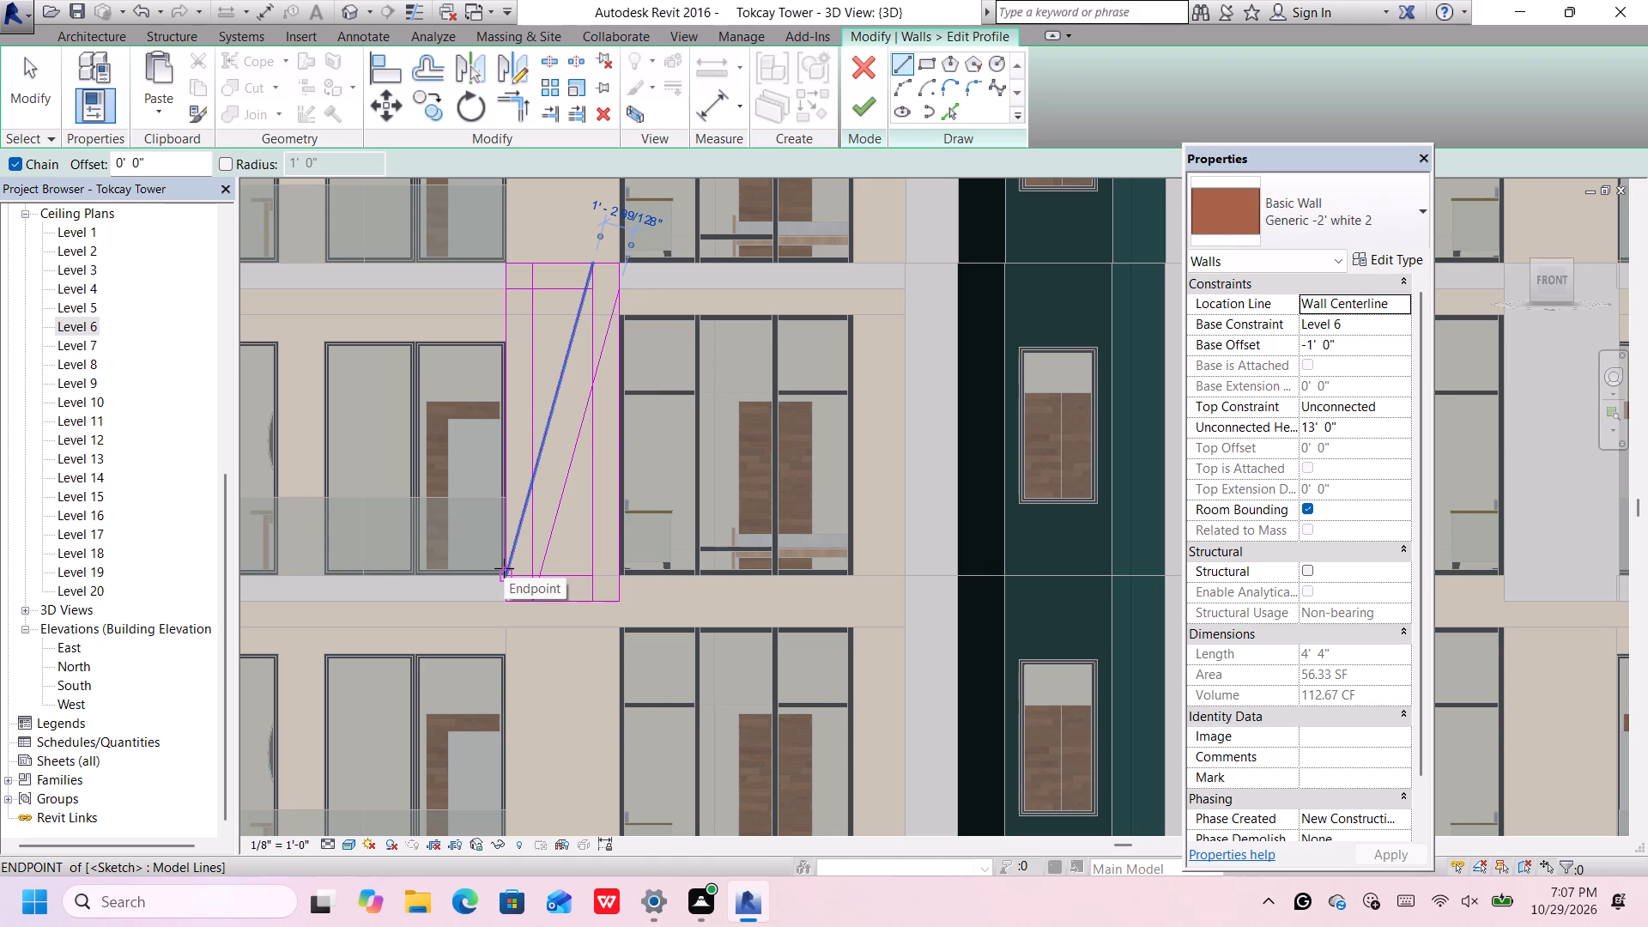
pyautogui.press('Escape')
pyautogui.press('Escape')
# Delete the four 1' offset guide lines from the western wall's profile sketch, keeping the outline and both diagonals.
pyautogui.click(526, 554)
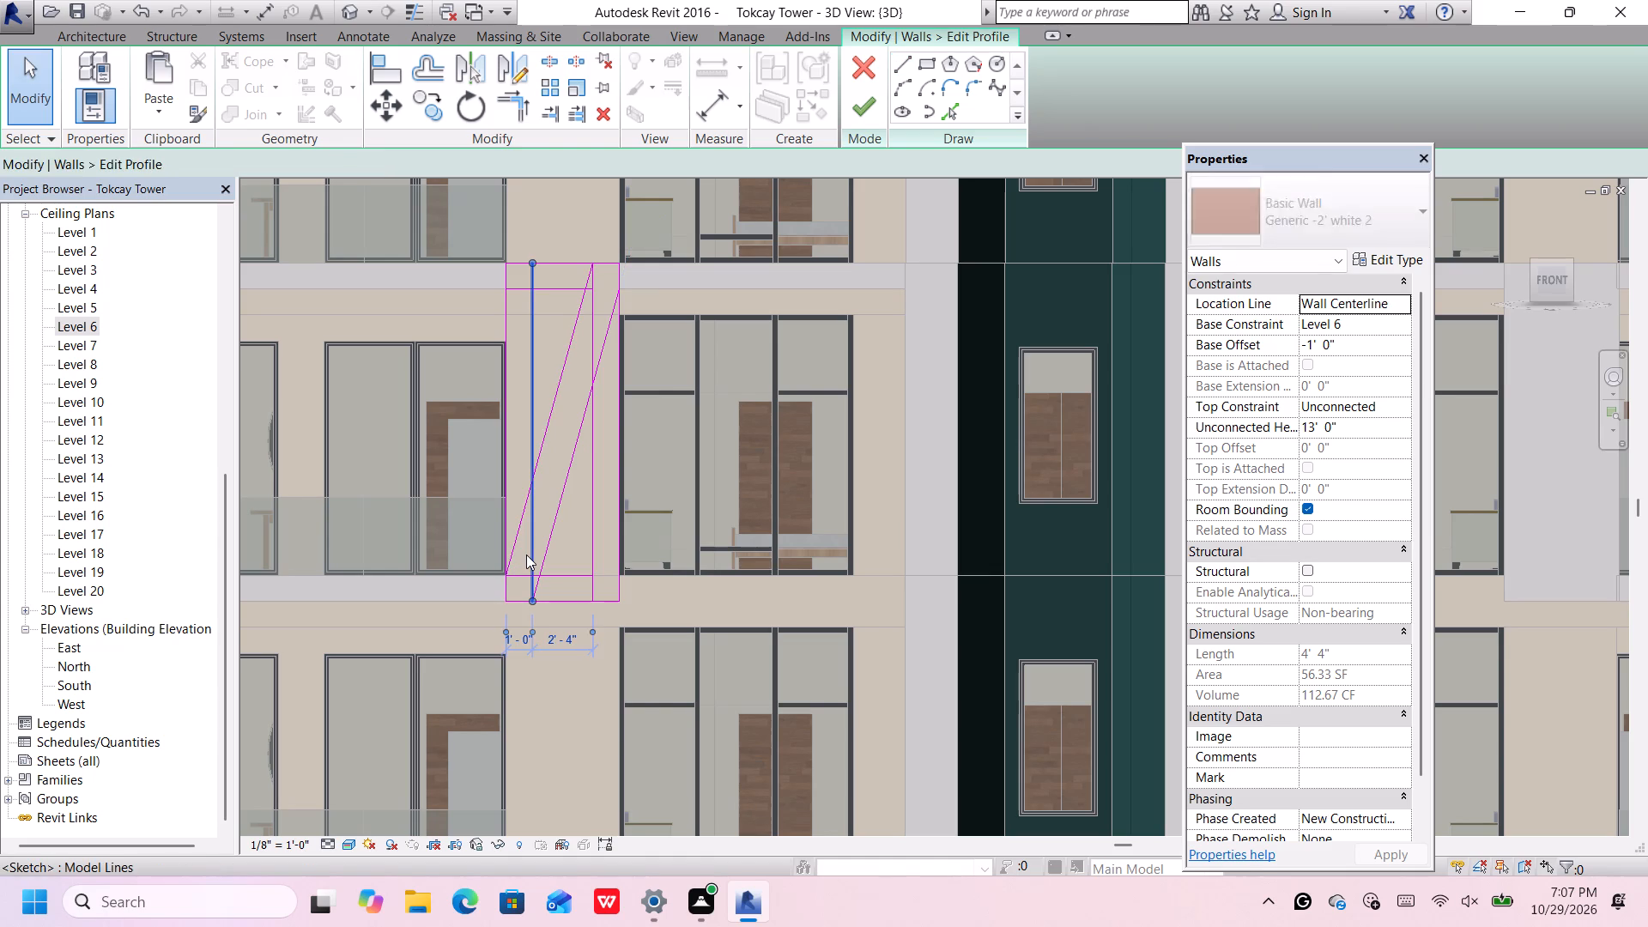
pyautogui.press('Delete')
pyautogui.click(530, 573)
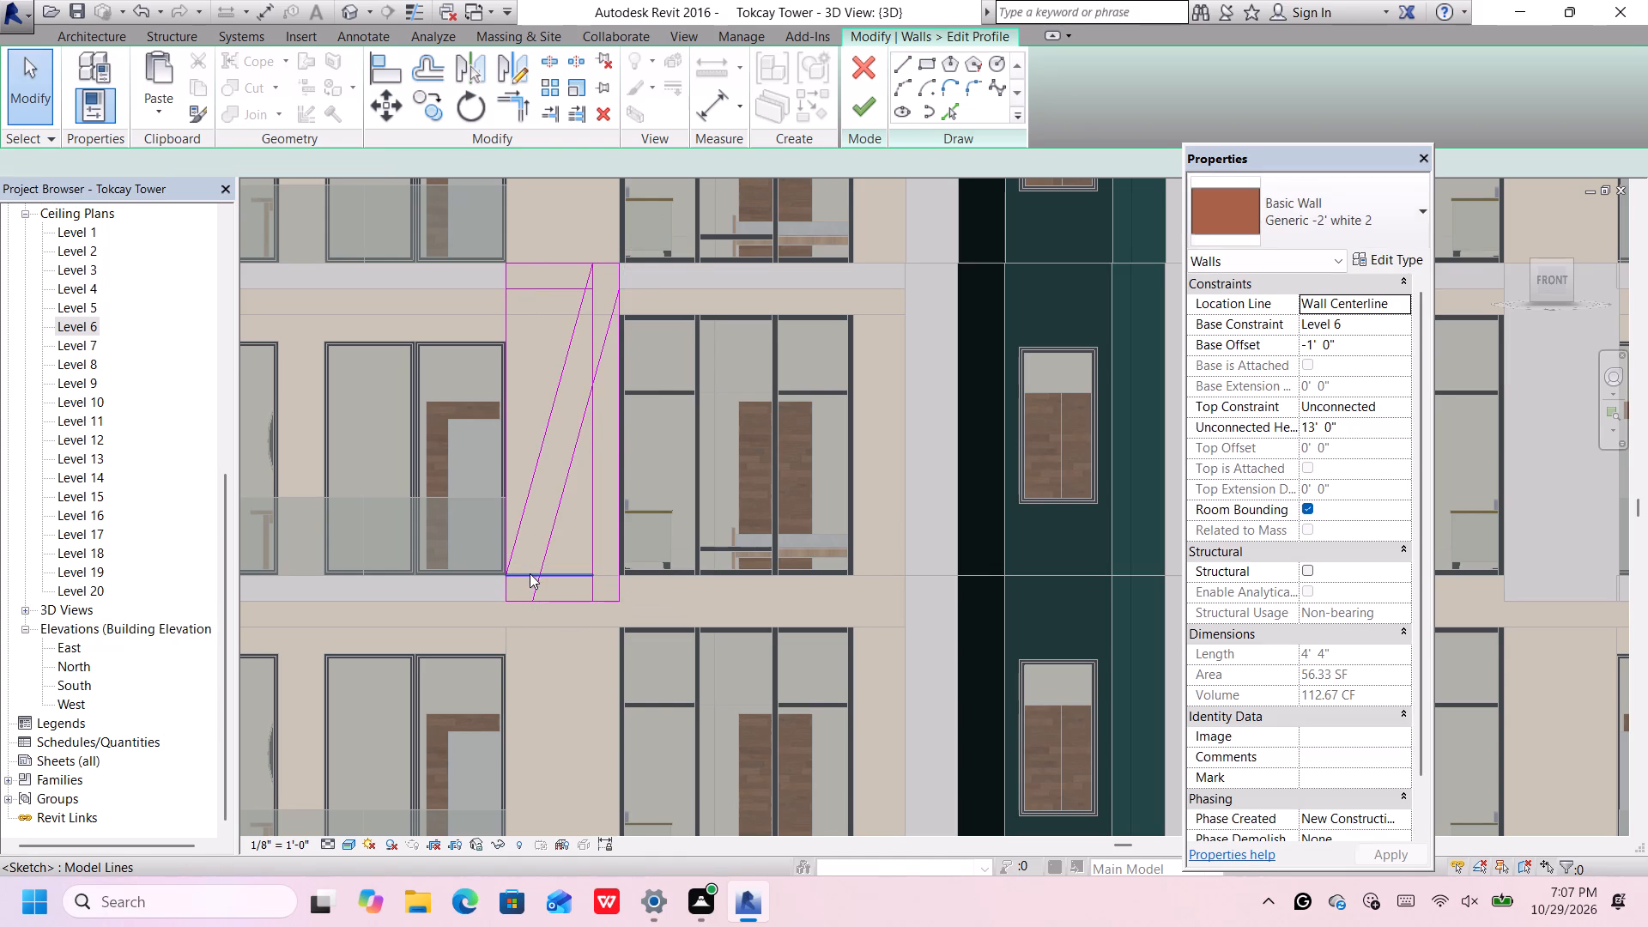
pyautogui.press('Delete')
pyautogui.click(586, 536)
pyautogui.press('Delete')
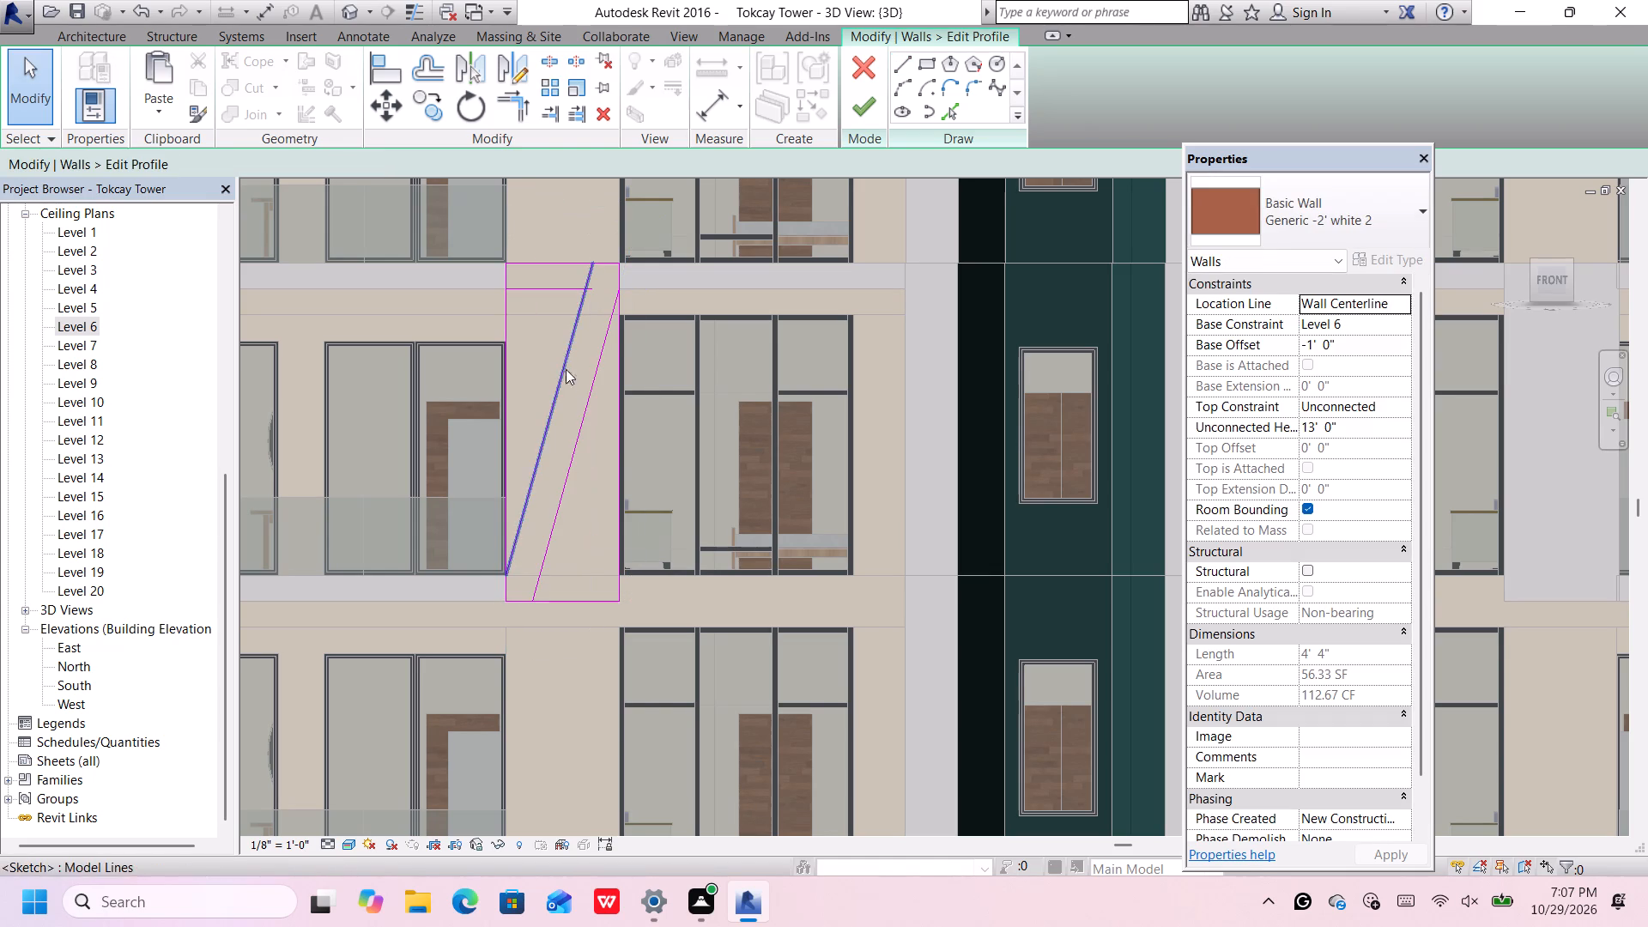
pyautogui.click(535, 294)
pyautogui.press('Delete')
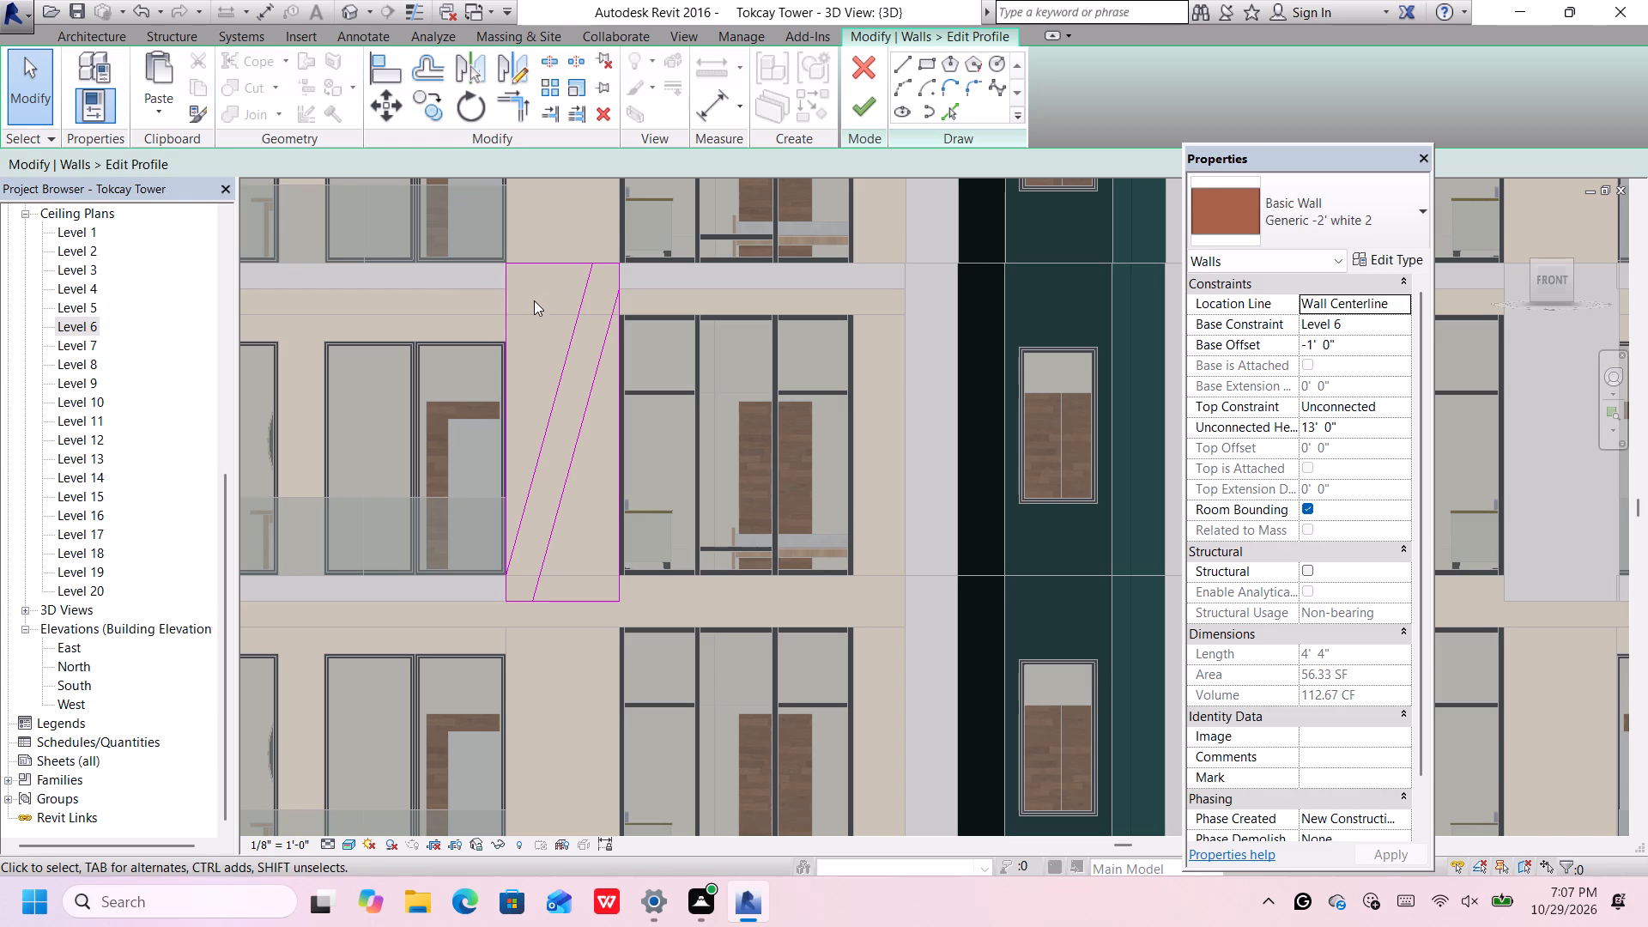
# Trim the western wall's outline to the two diagonals, leaving one closed slanted band, and finish the profile edit.
pyautogui.scroll(3, 515, 364)
pyautogui.moveTo(531, 336); pyautogui.dragTo(583, 396, button='middle')
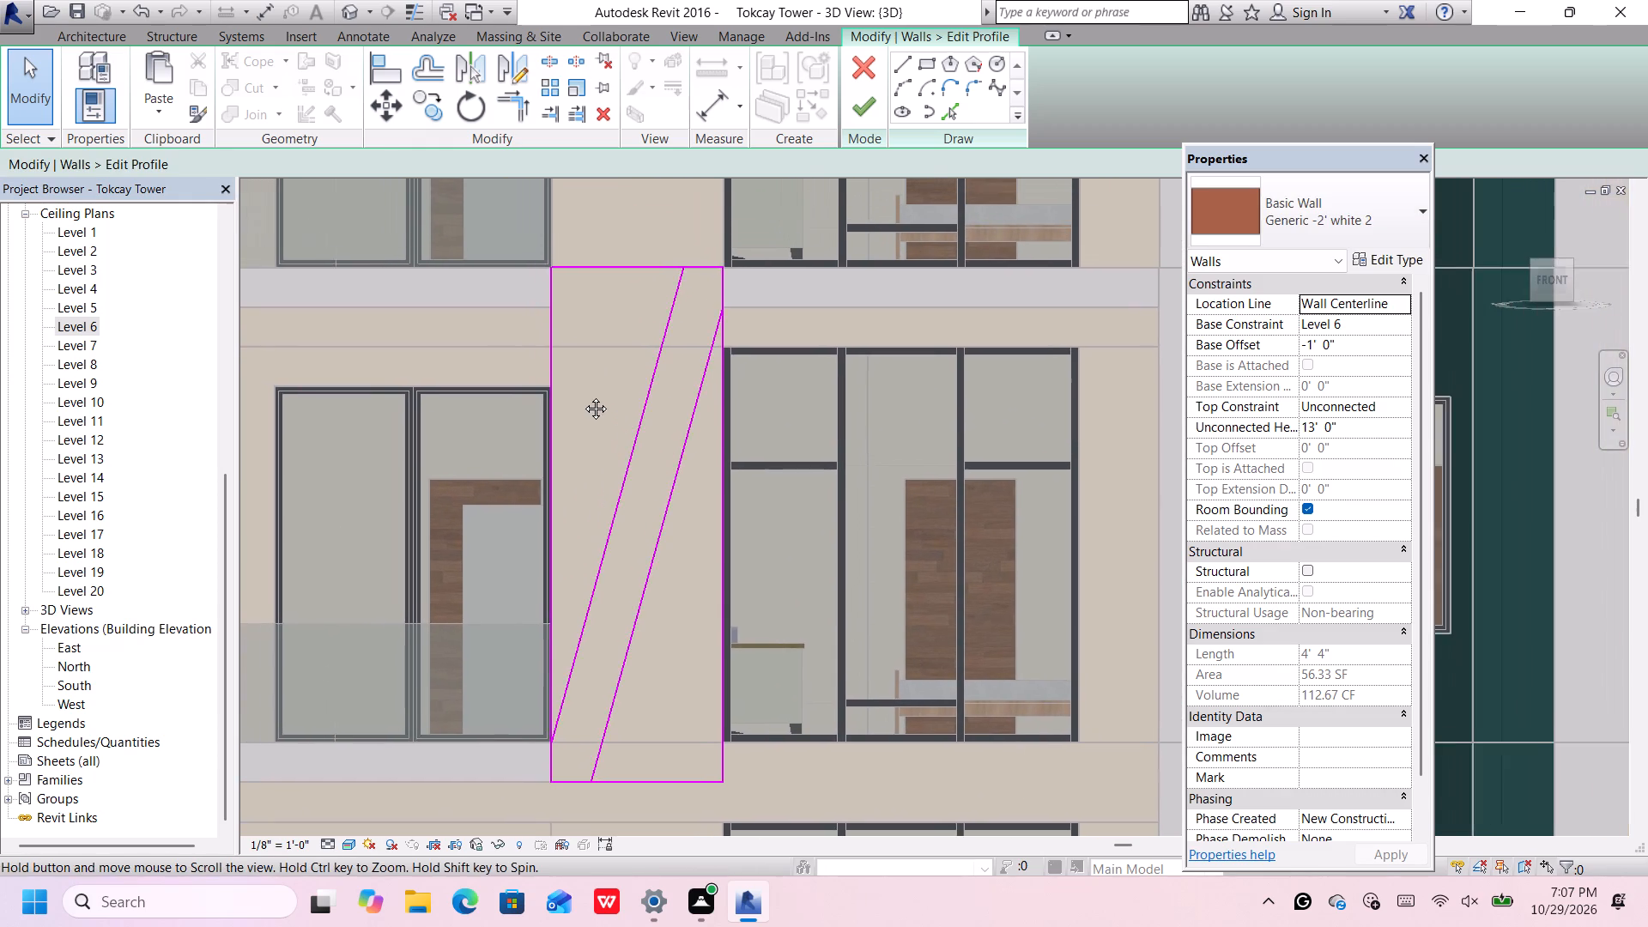
pyautogui.moveTo(583, 396); pyautogui.dragTo(583, 394, button='middle')
pyautogui.scroll(1, 573, 379)
pyautogui.scroll(-1, 558, 328)
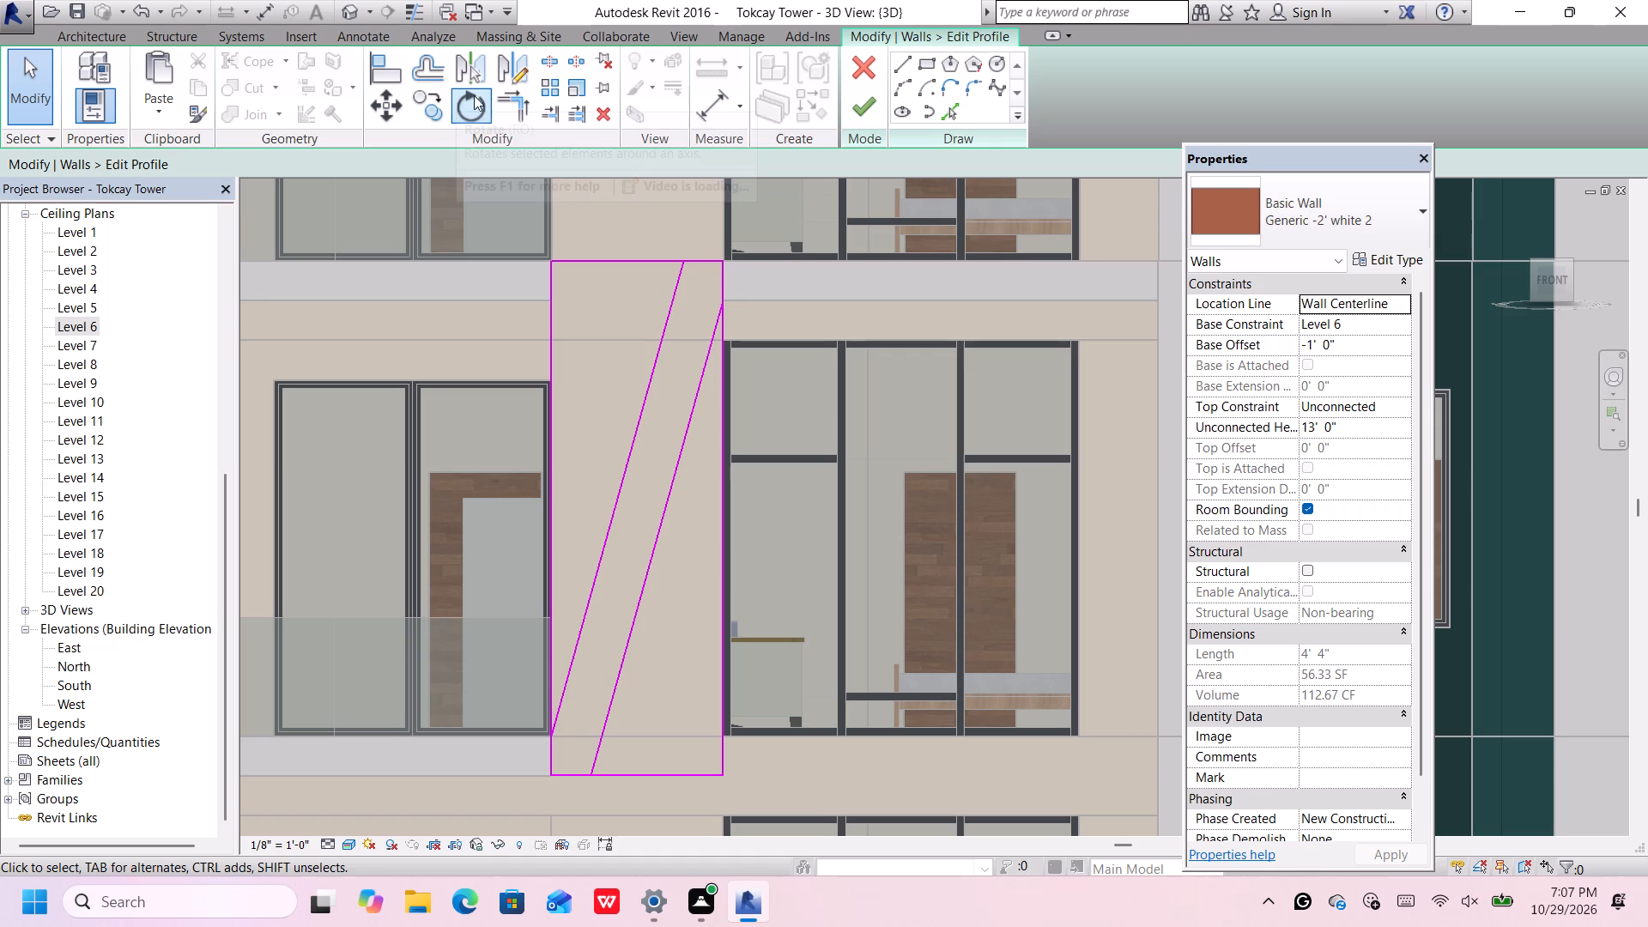
pyautogui.click(509, 106)
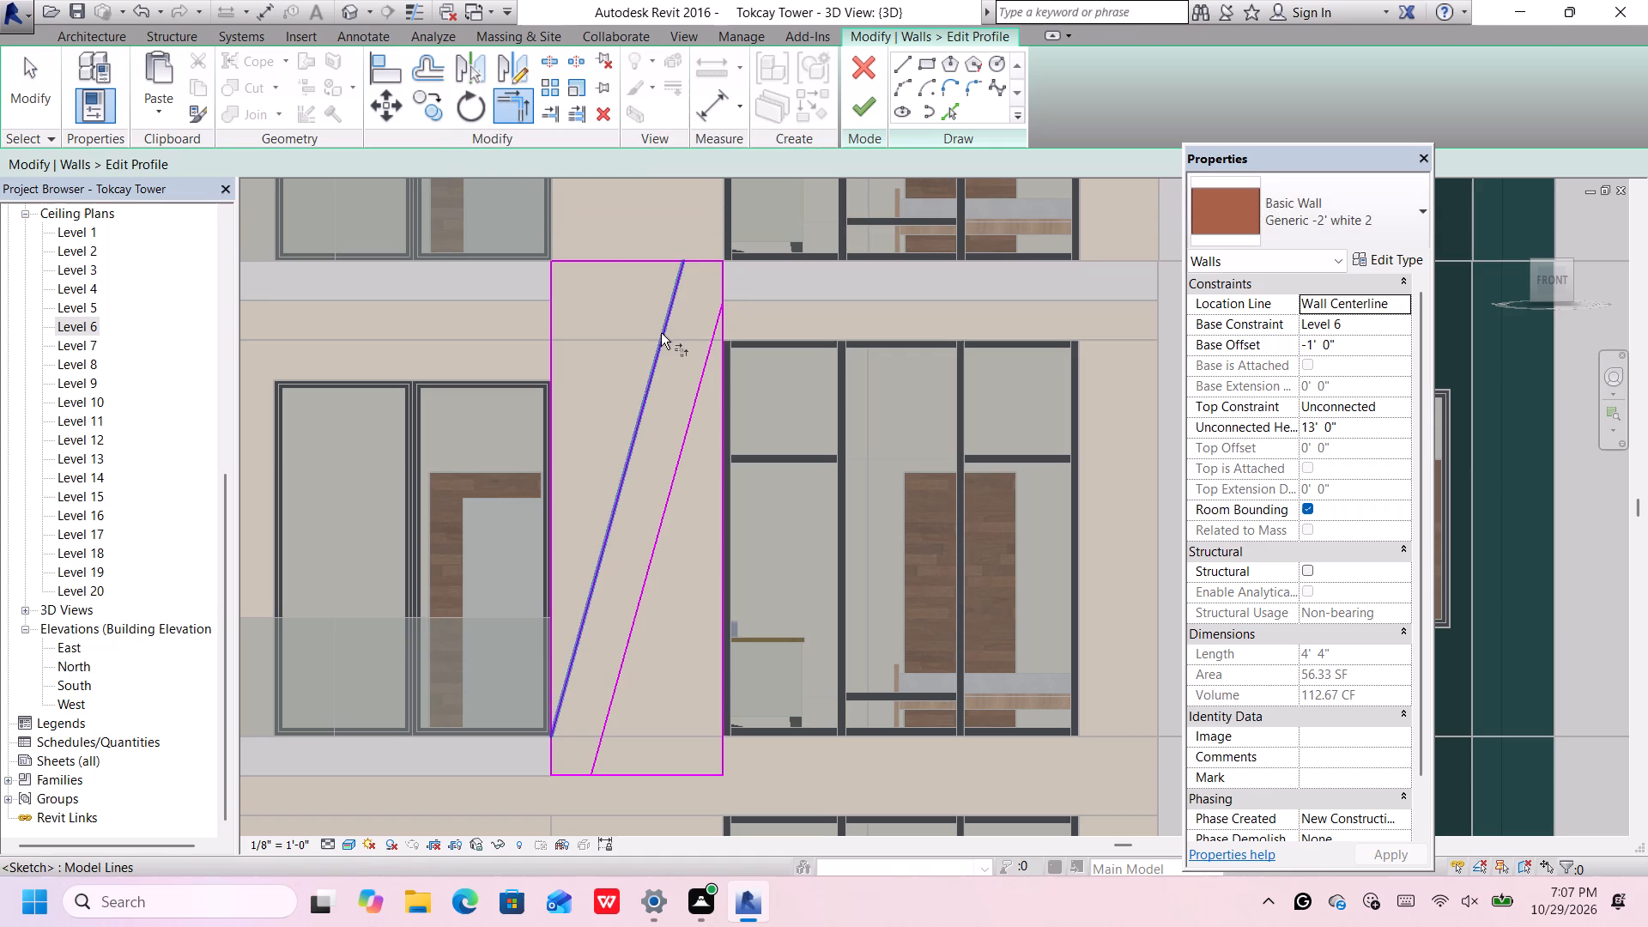
pyautogui.click(661, 333)
pyautogui.click(700, 264)
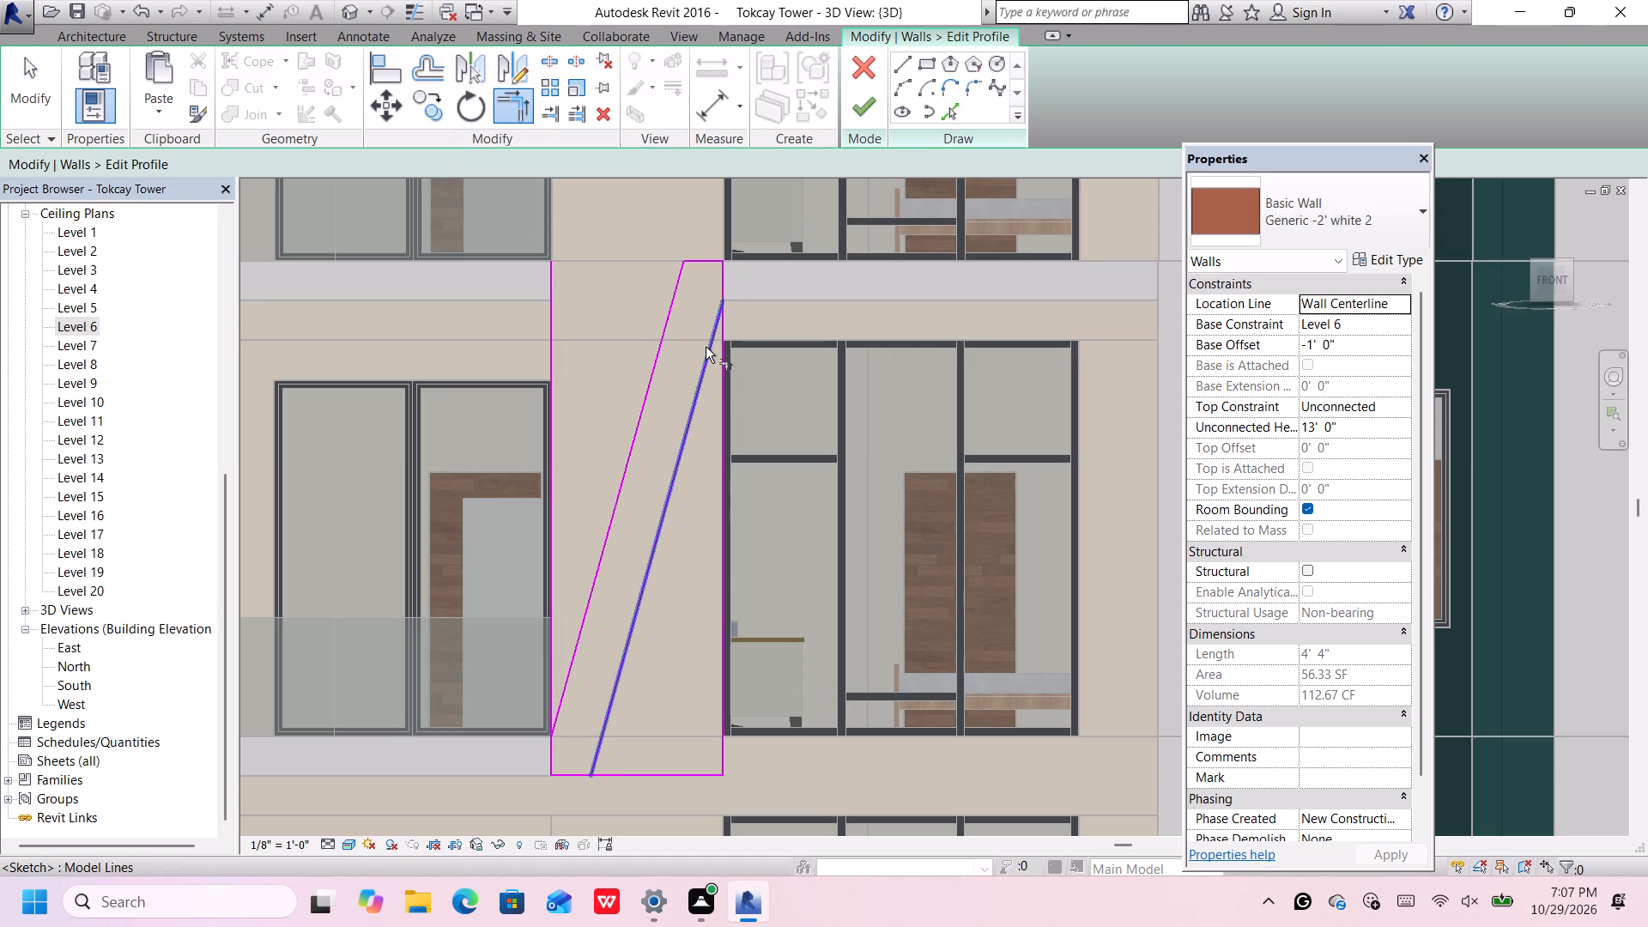
pyautogui.click(706, 347)
pyautogui.click(723, 280)
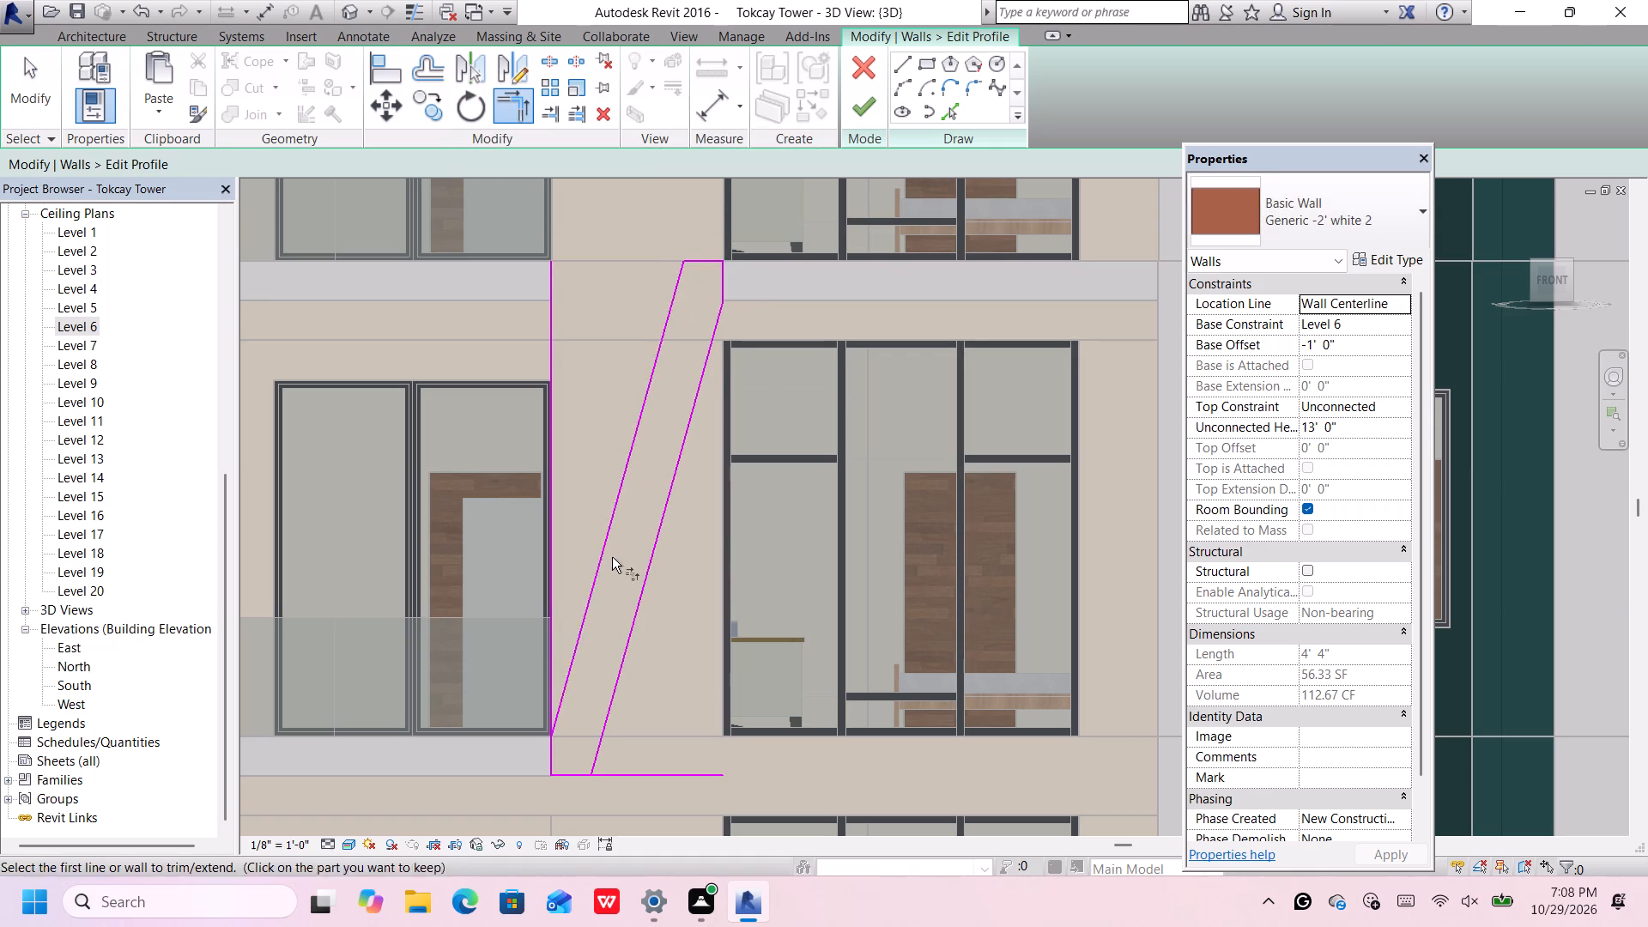
pyautogui.click(577, 650)
pyautogui.click(548, 747)
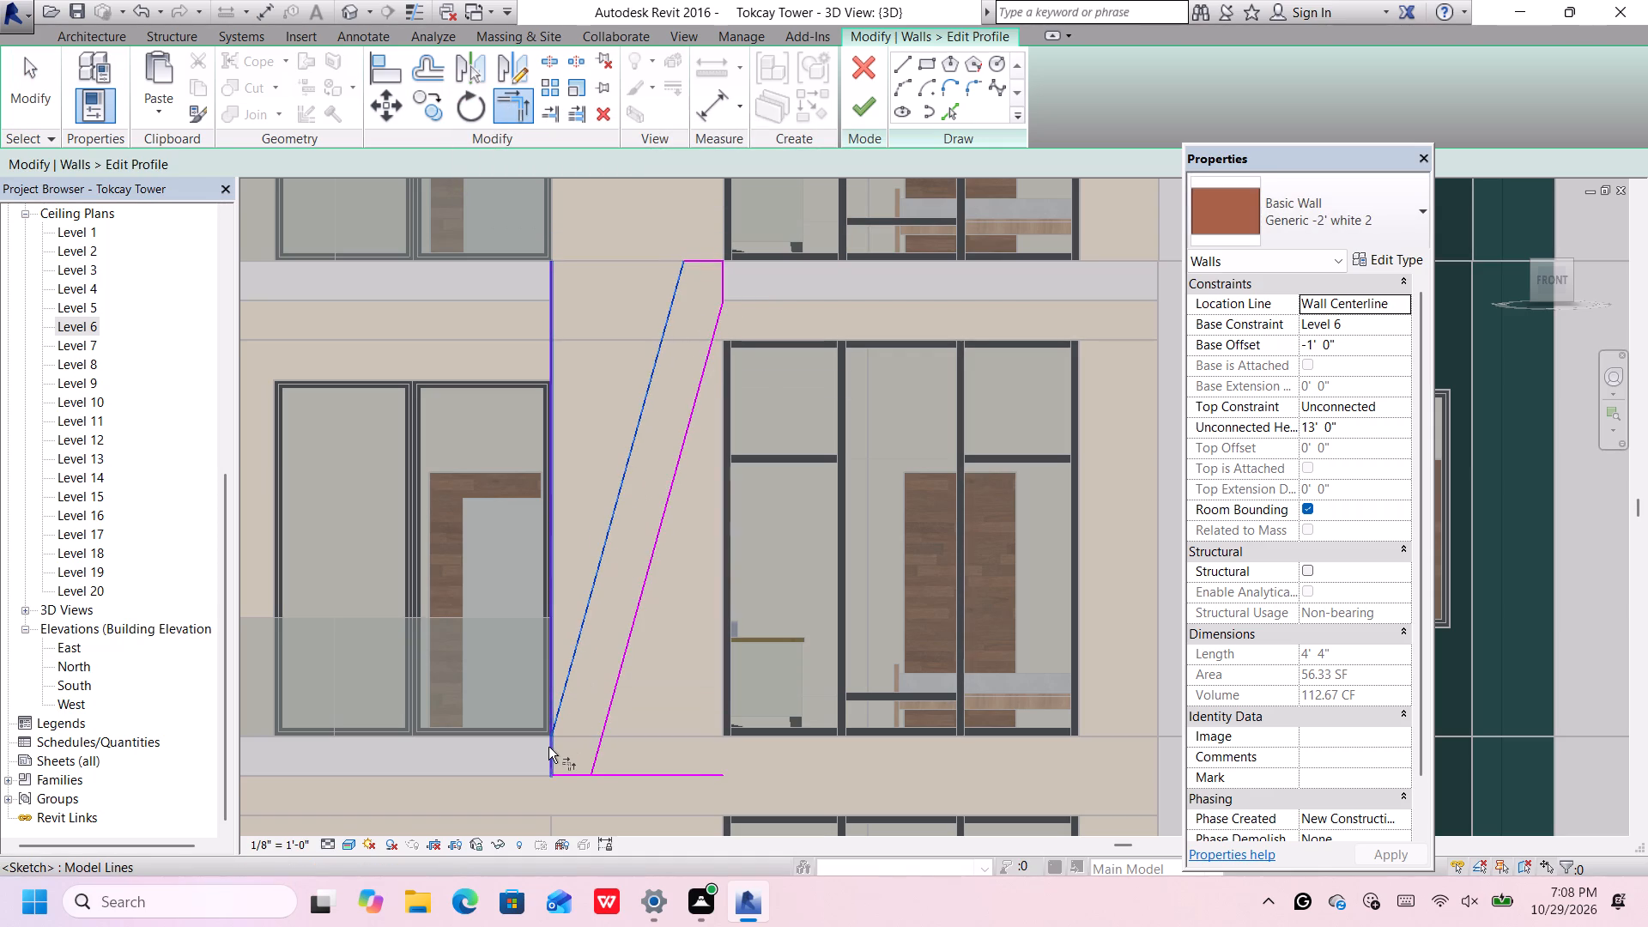
pyautogui.click(600, 742)
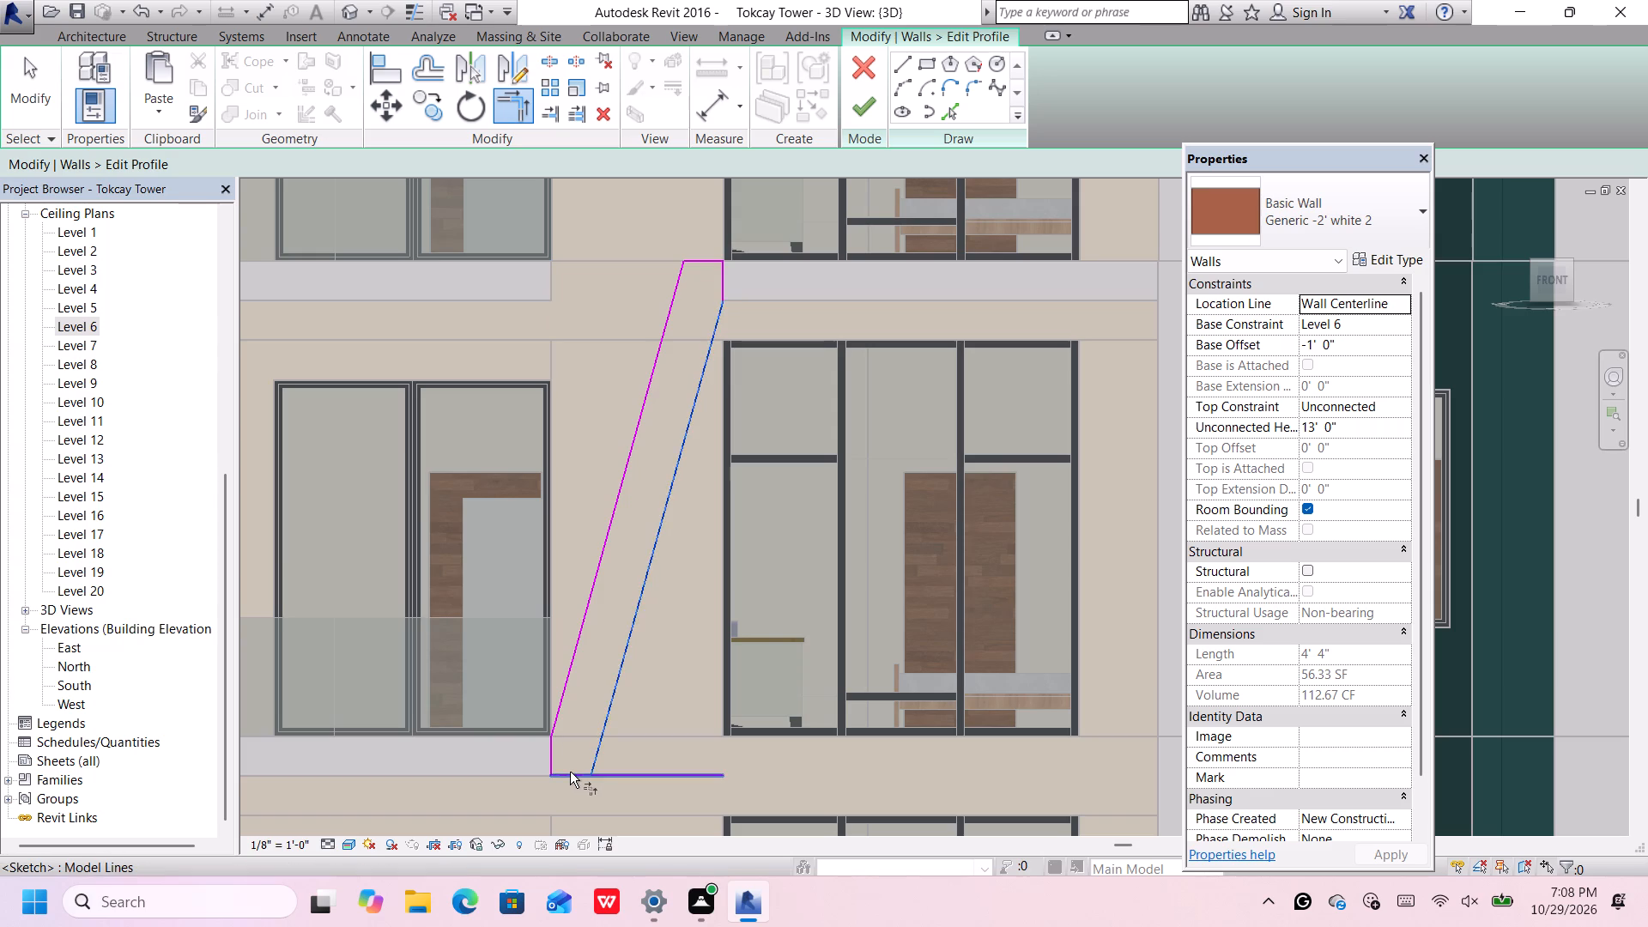
pyautogui.click(569, 772)
pyautogui.scroll(-7, 568, 770)
pyautogui.moveTo(574, 748); pyautogui.dragTo(586, 606, button='middle')
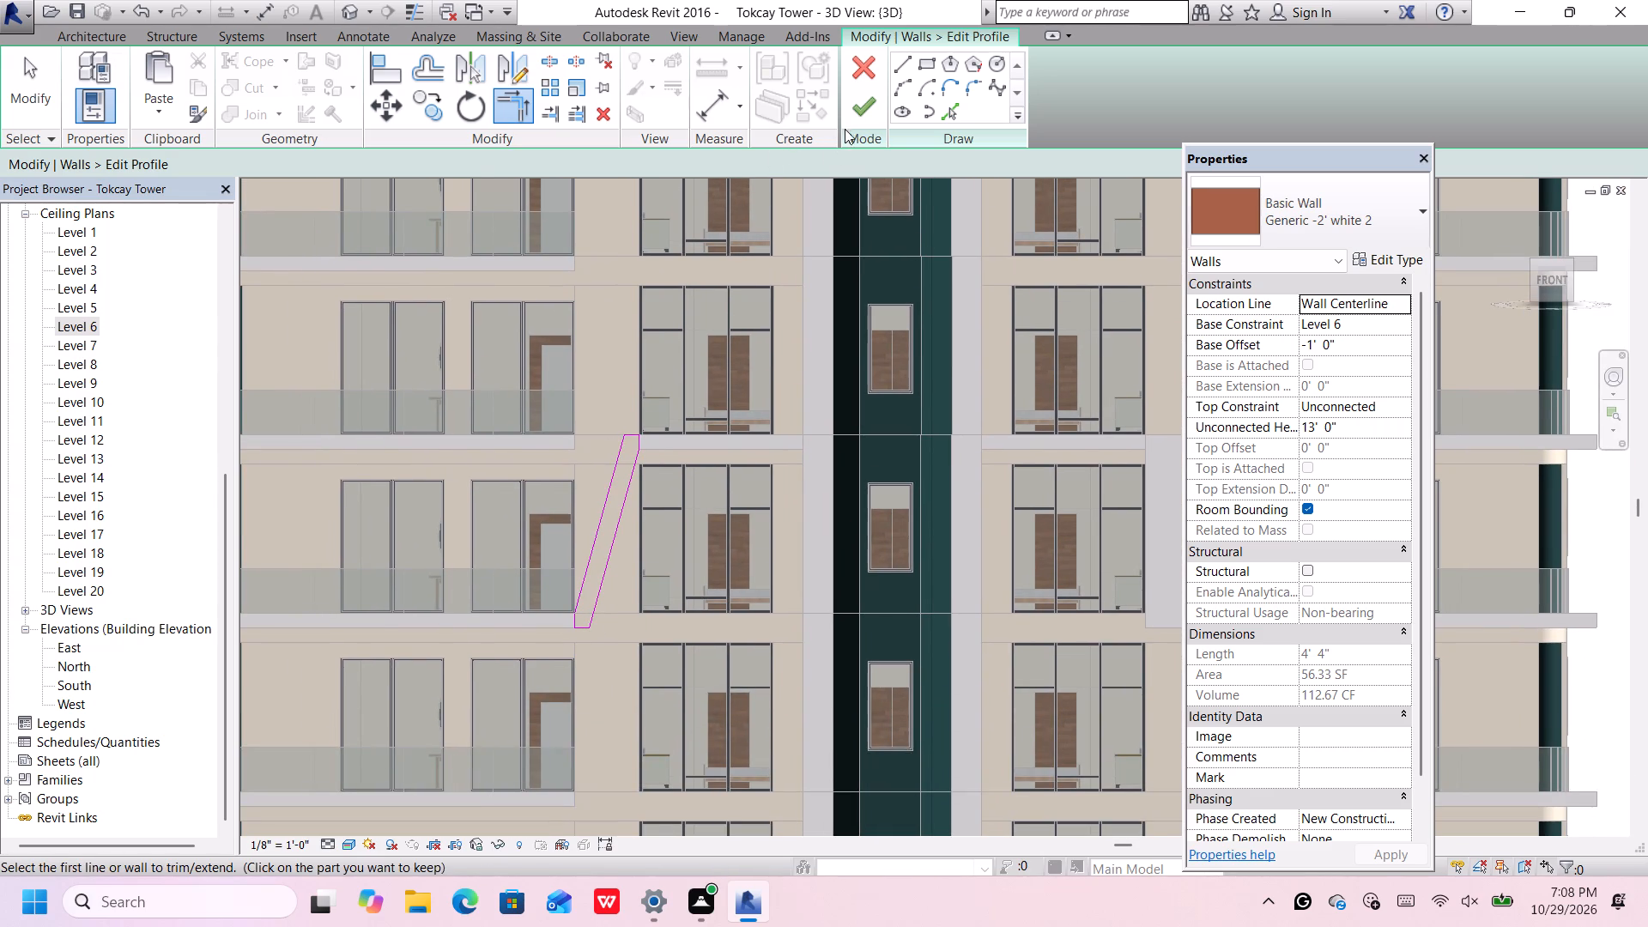
pyautogui.click(863, 122)
pyautogui.scroll(-6, 564, 353)
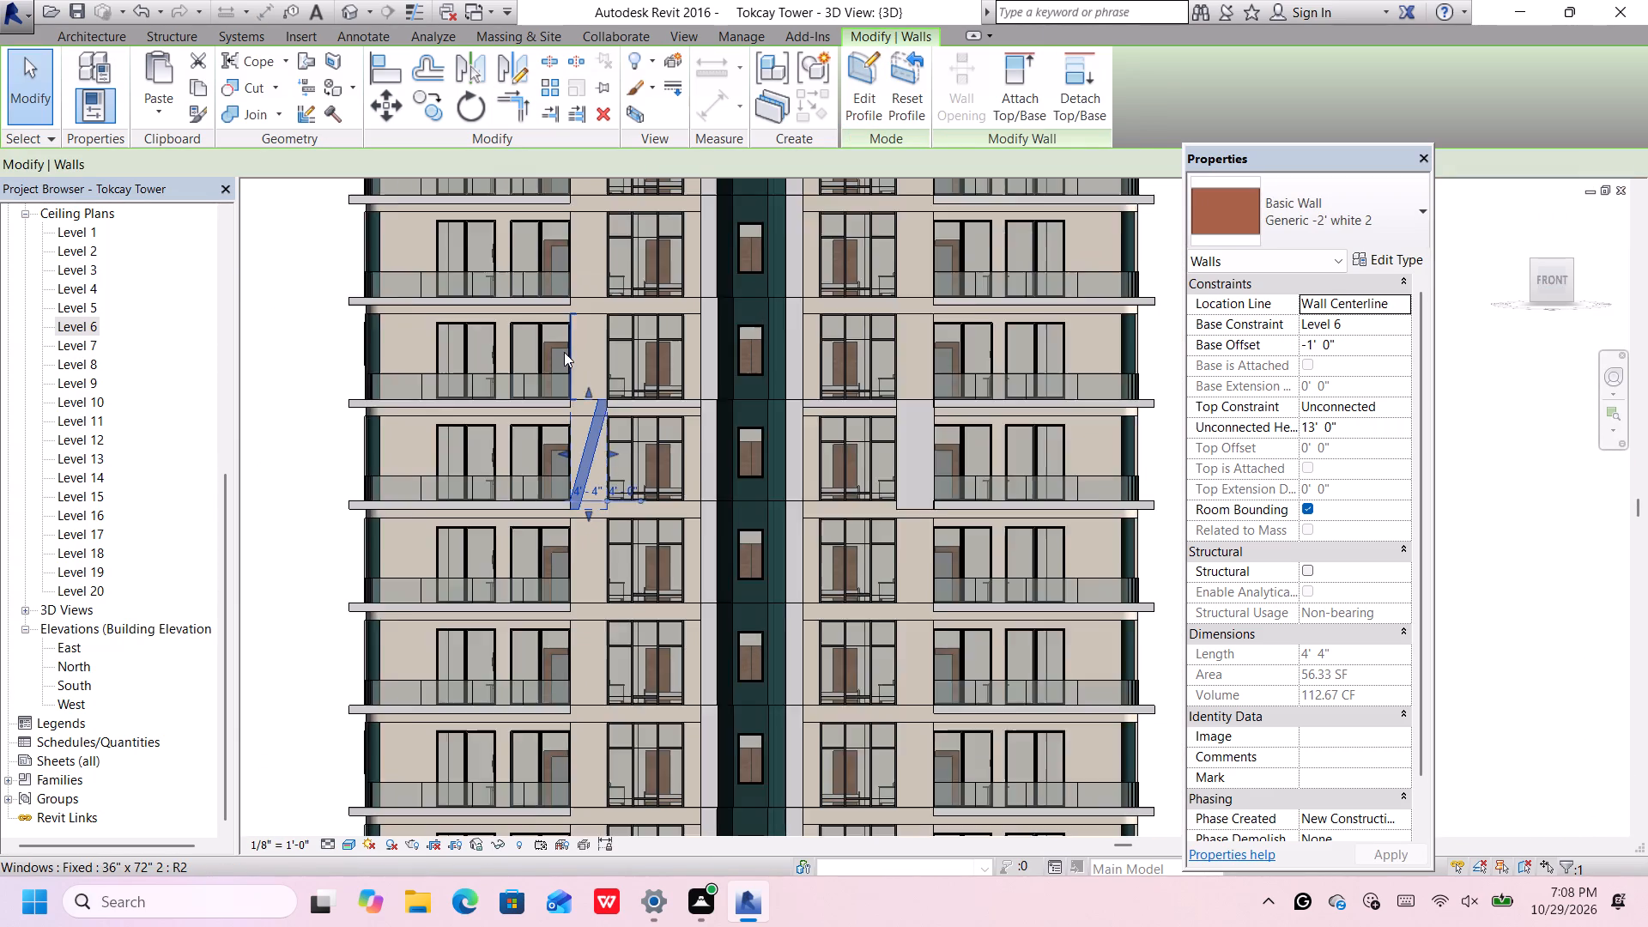
# Set the length of the eastern Level 6 Generic -2' white 2 wall to 4'-4".
pyautogui.click(1064, 381)
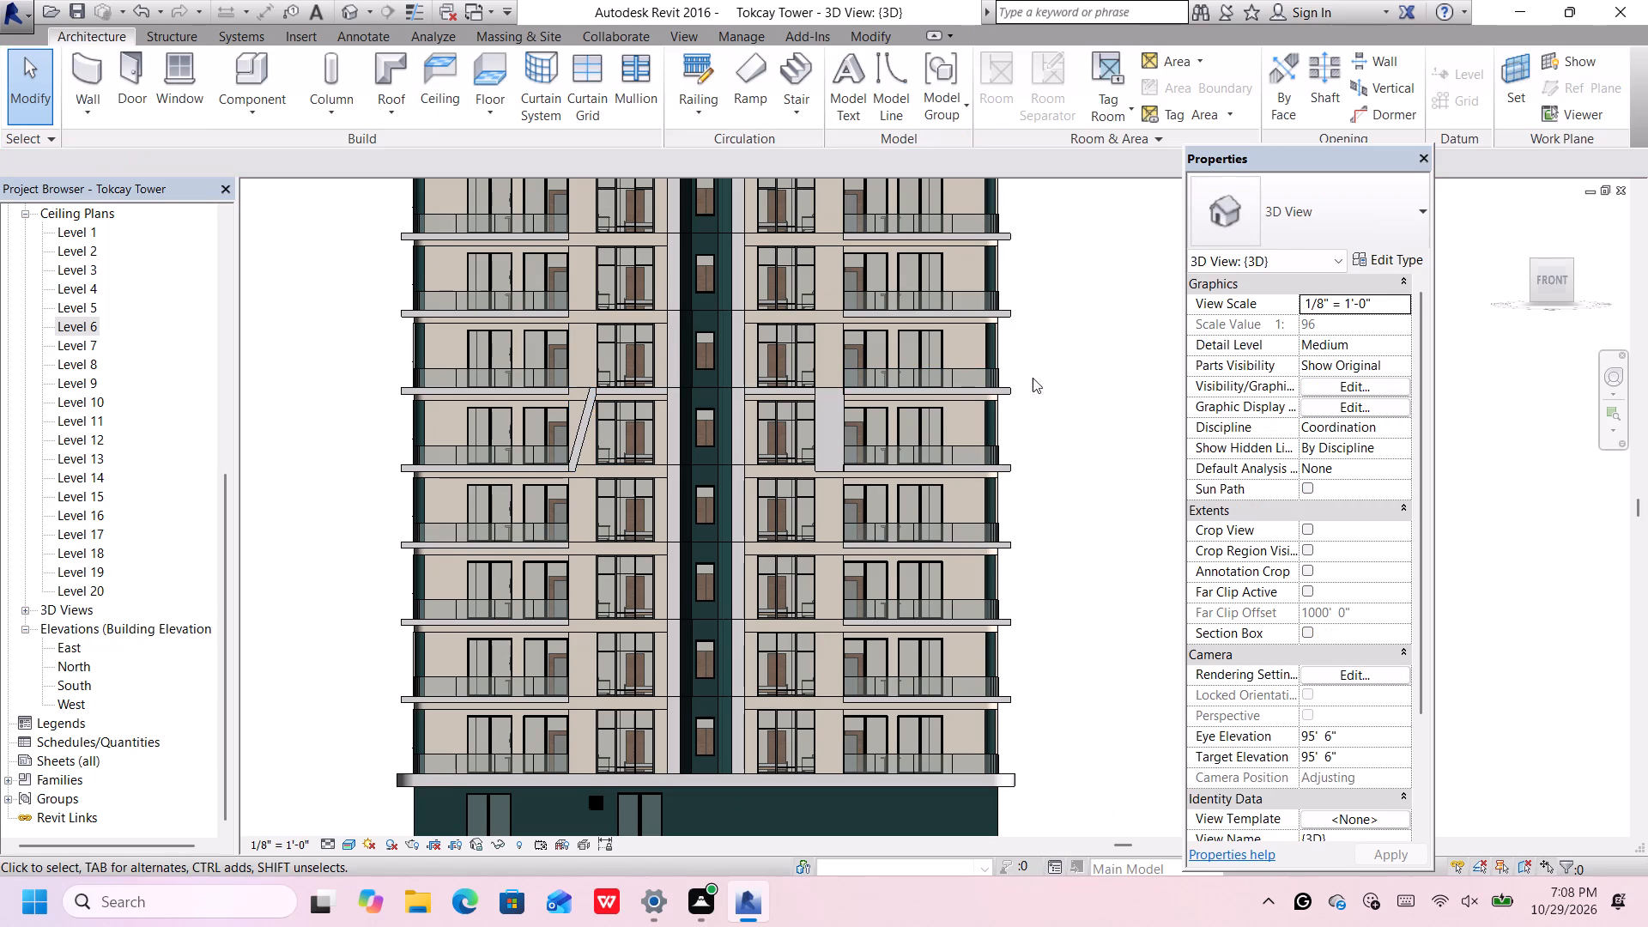
pyautogui.scroll(4, 839, 423)
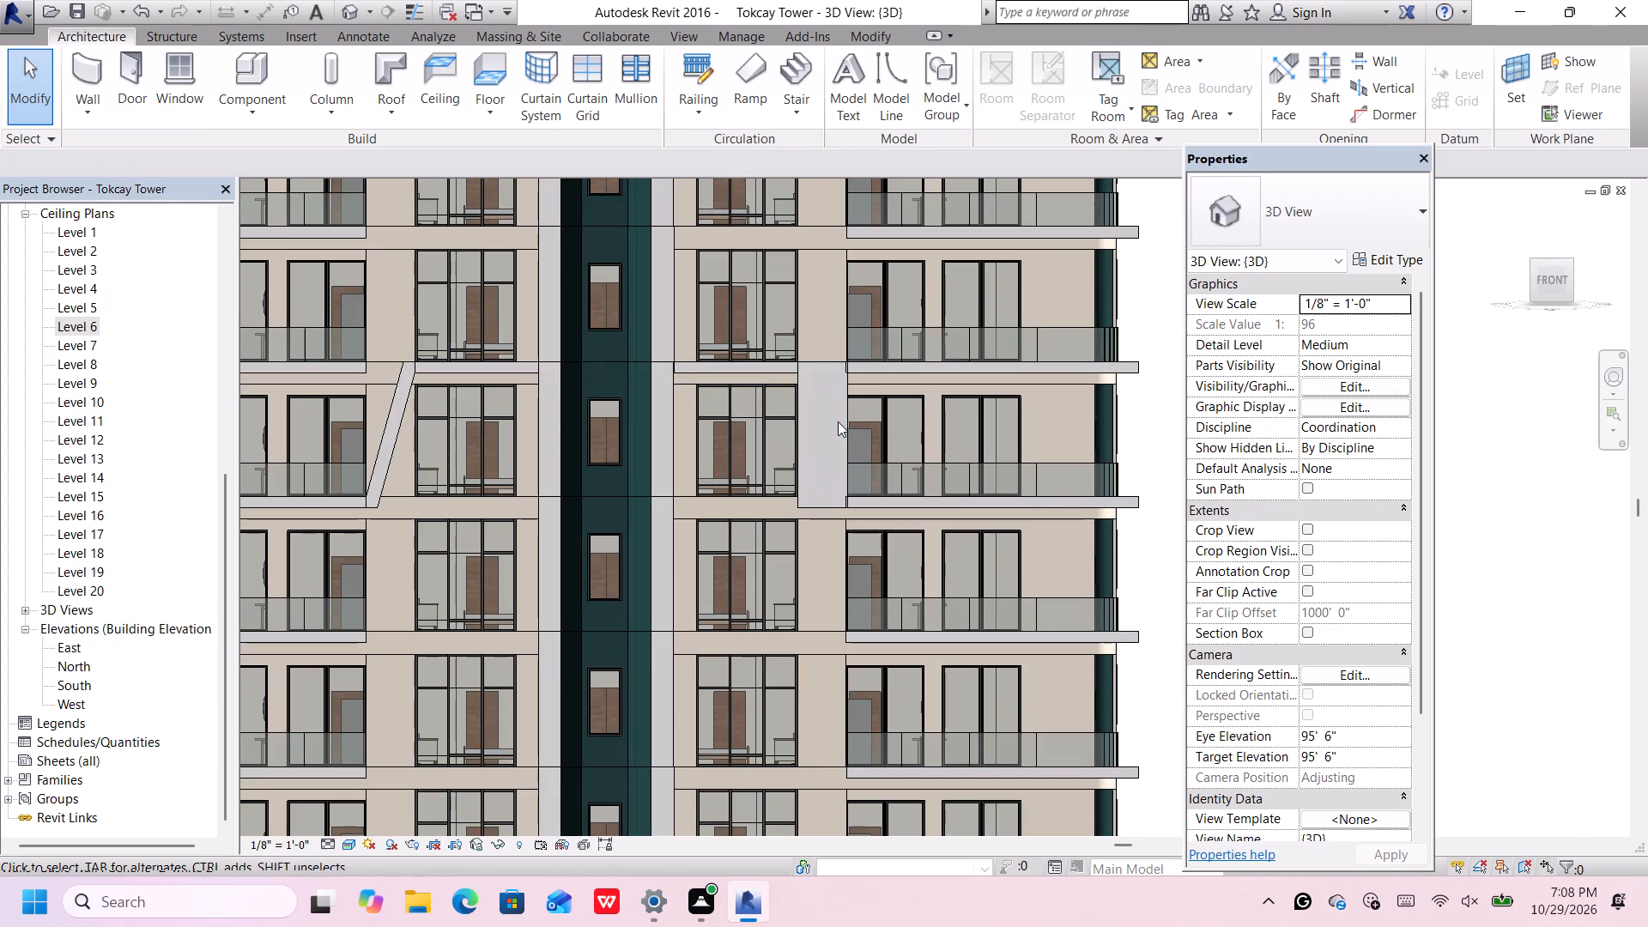
pyautogui.scroll(5, 850, 411)
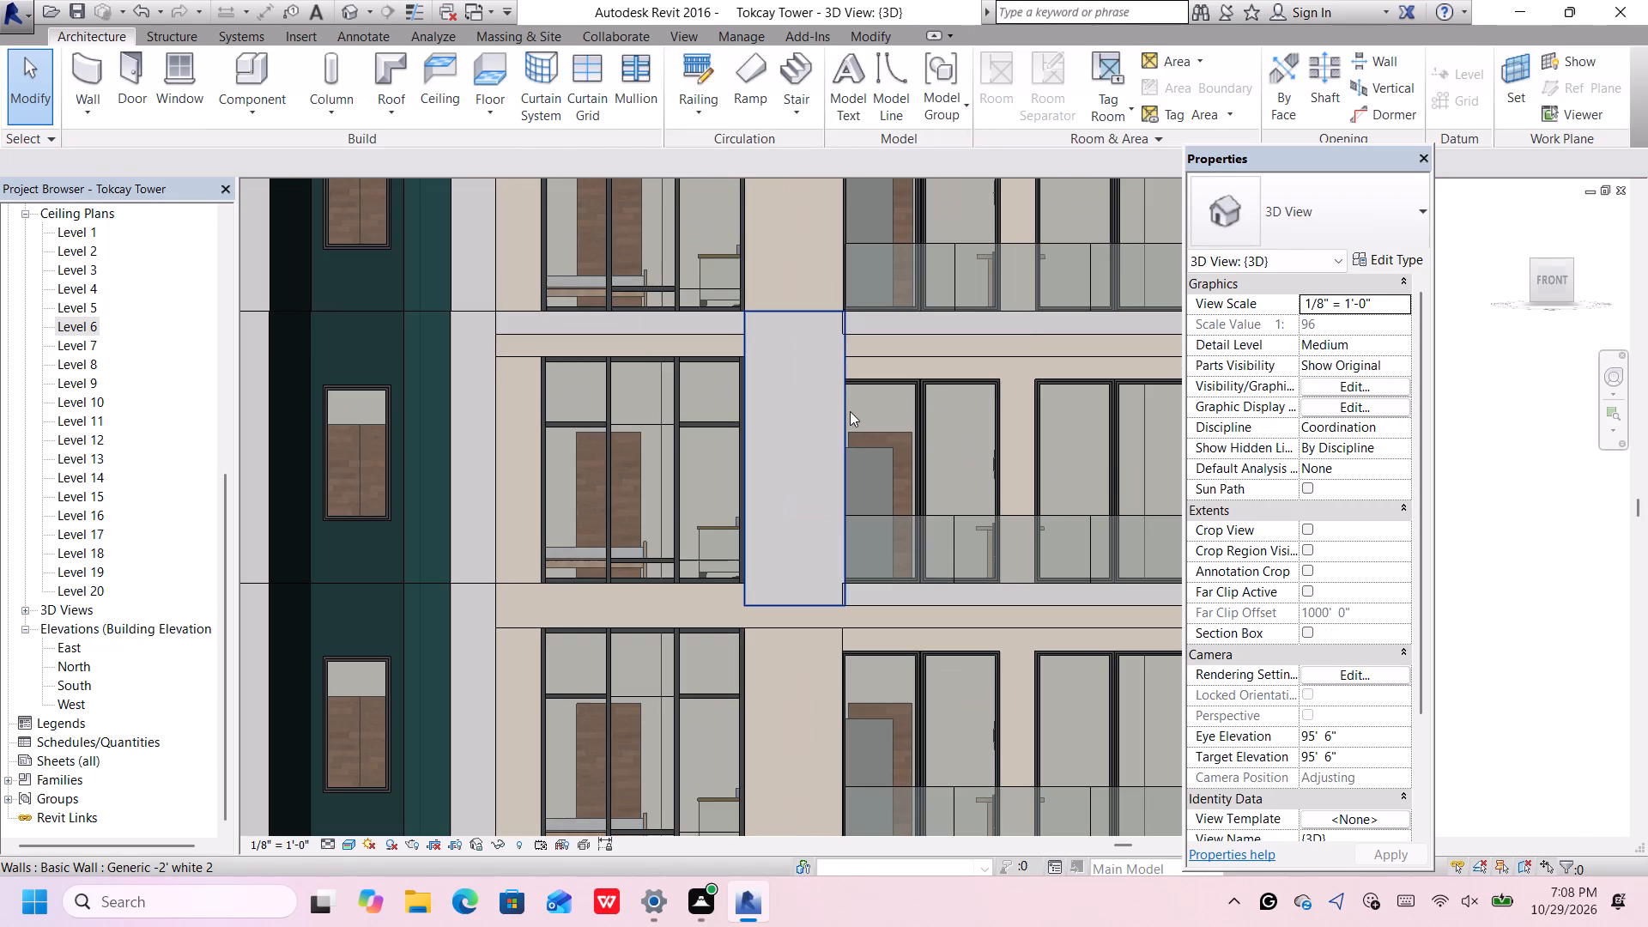
pyautogui.scroll(2, 848, 411)
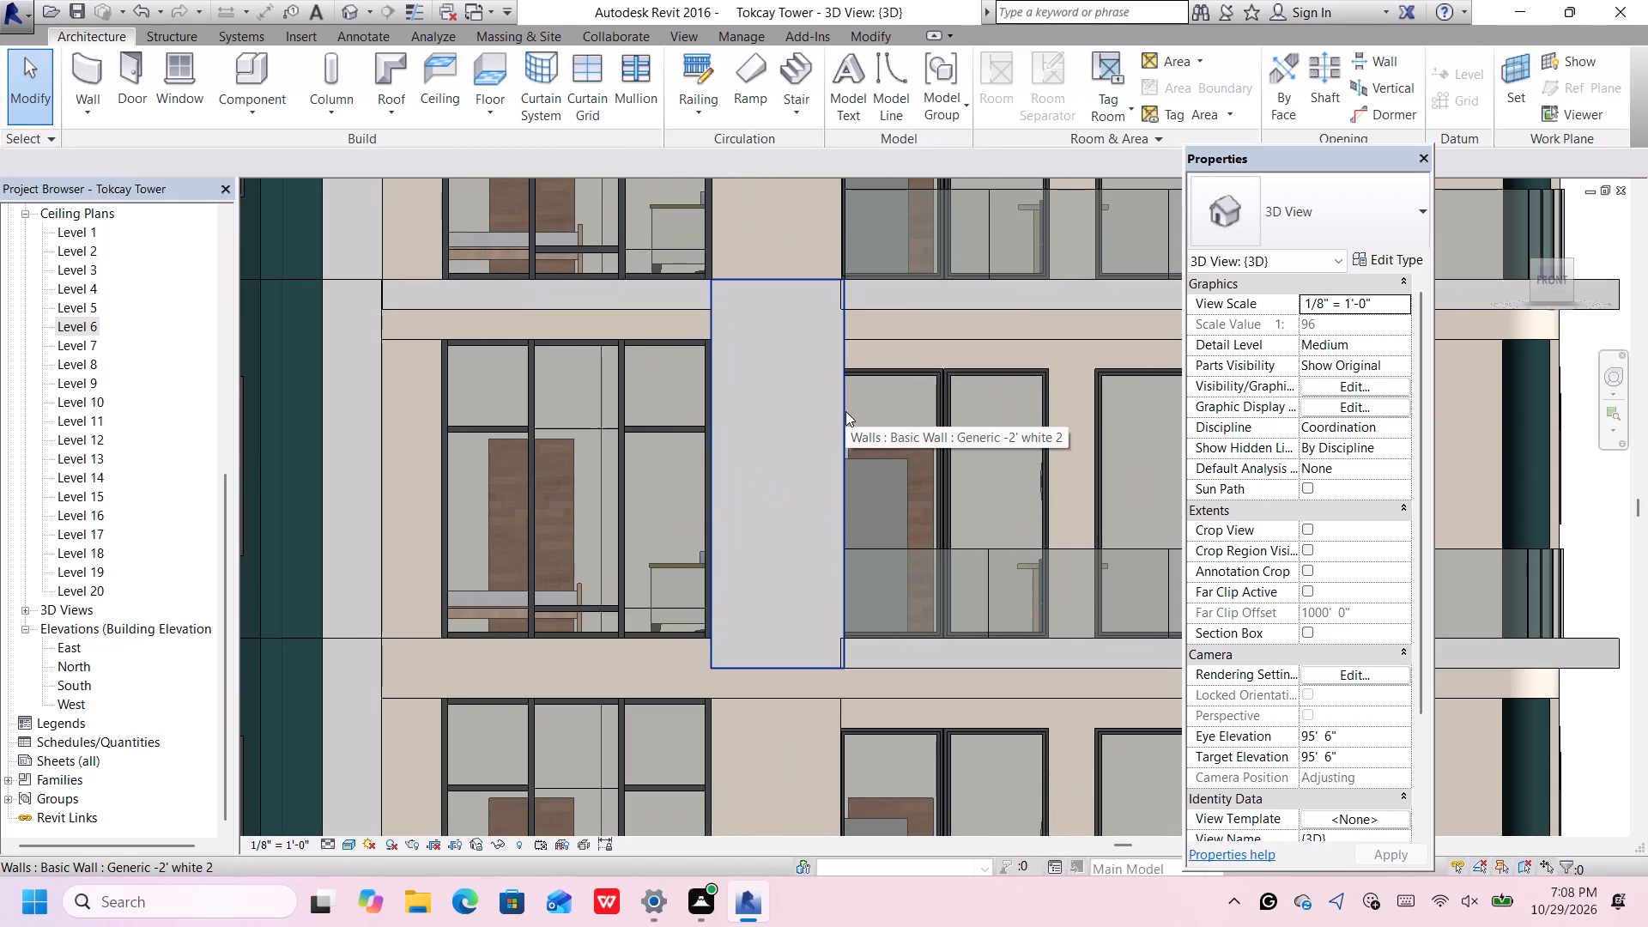
pyautogui.click(845, 411)
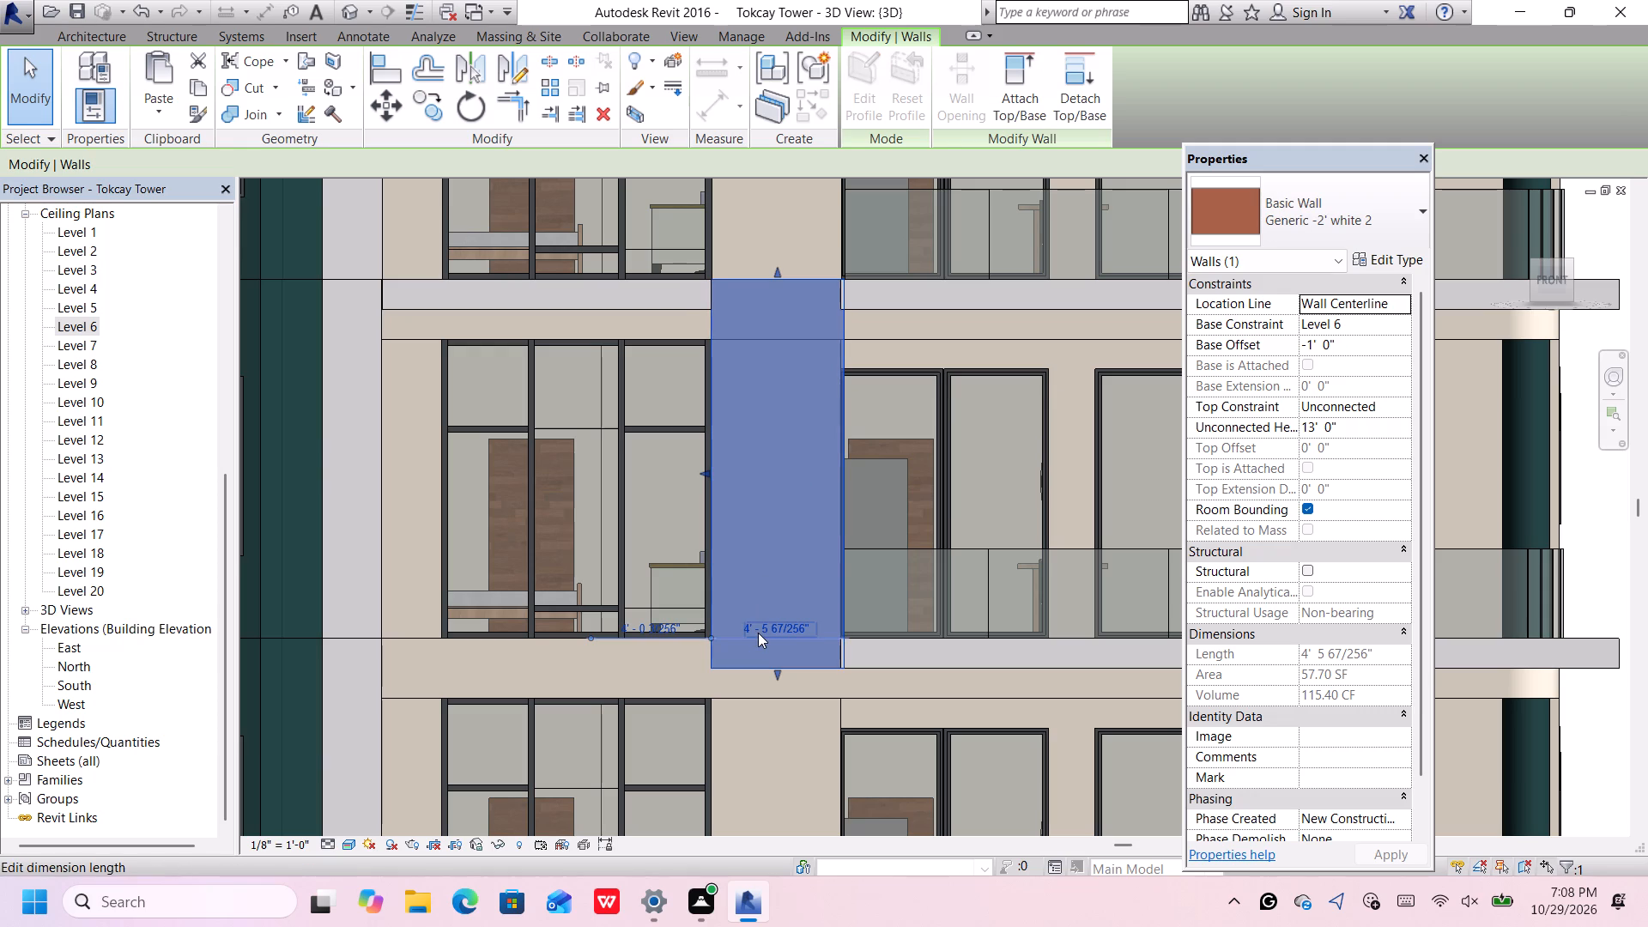
pyautogui.click(758, 633)
pyautogui.press('4')
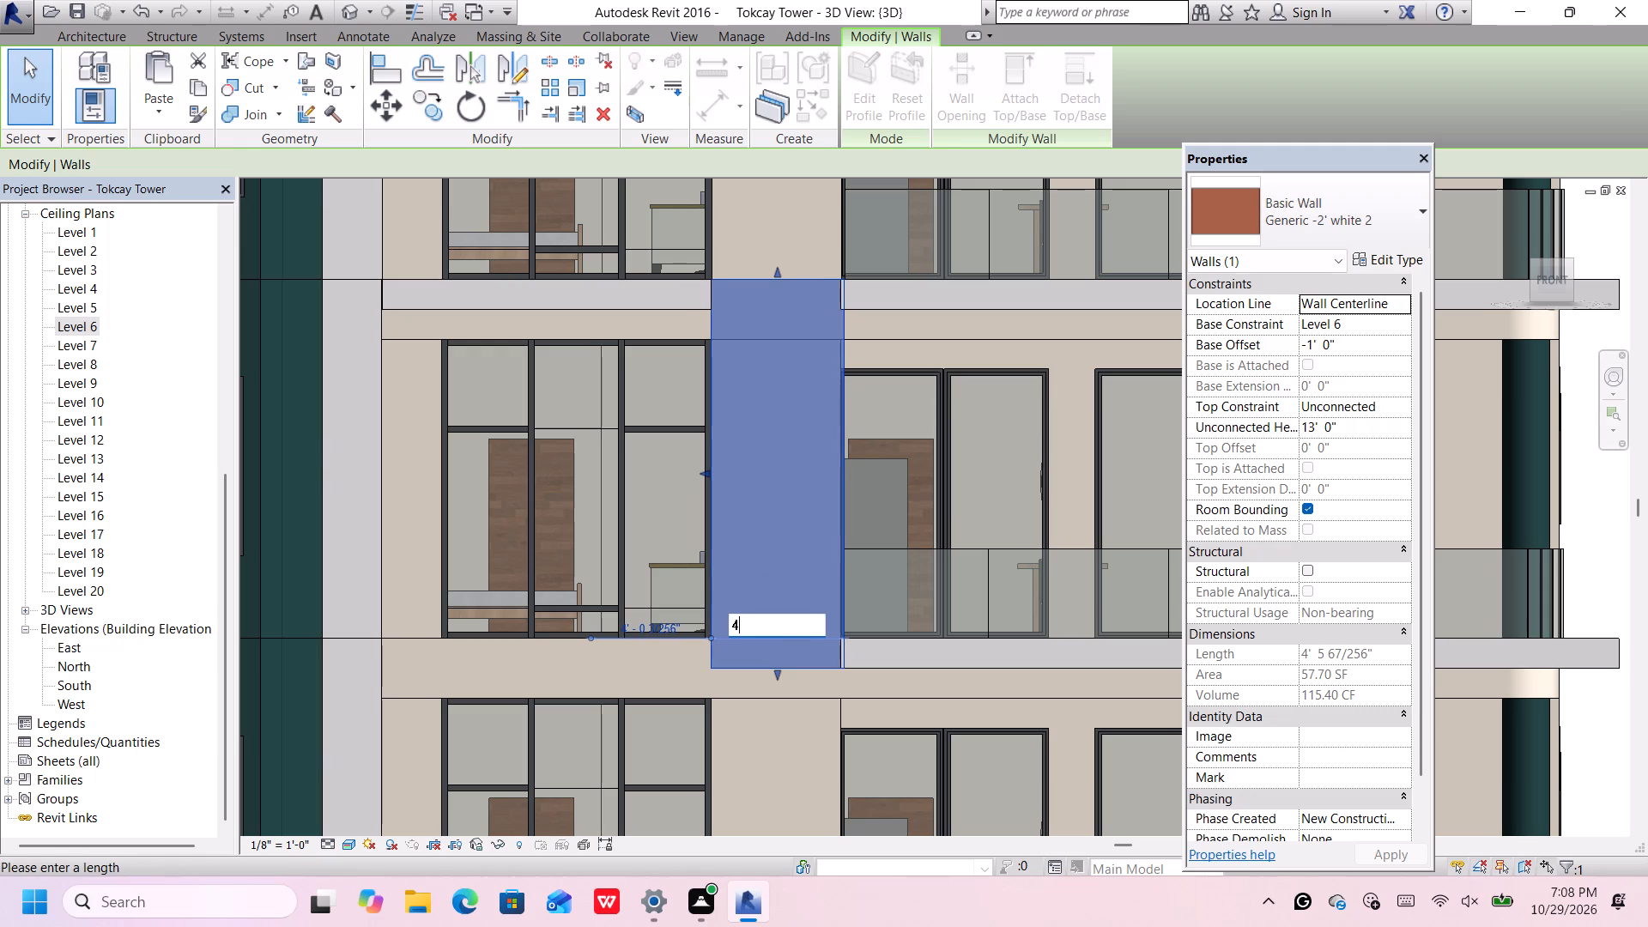
pyautogui.press("'")
pyautogui.press('4')
pyautogui.hotkey('shift', '"')
pyautogui.press('Return')
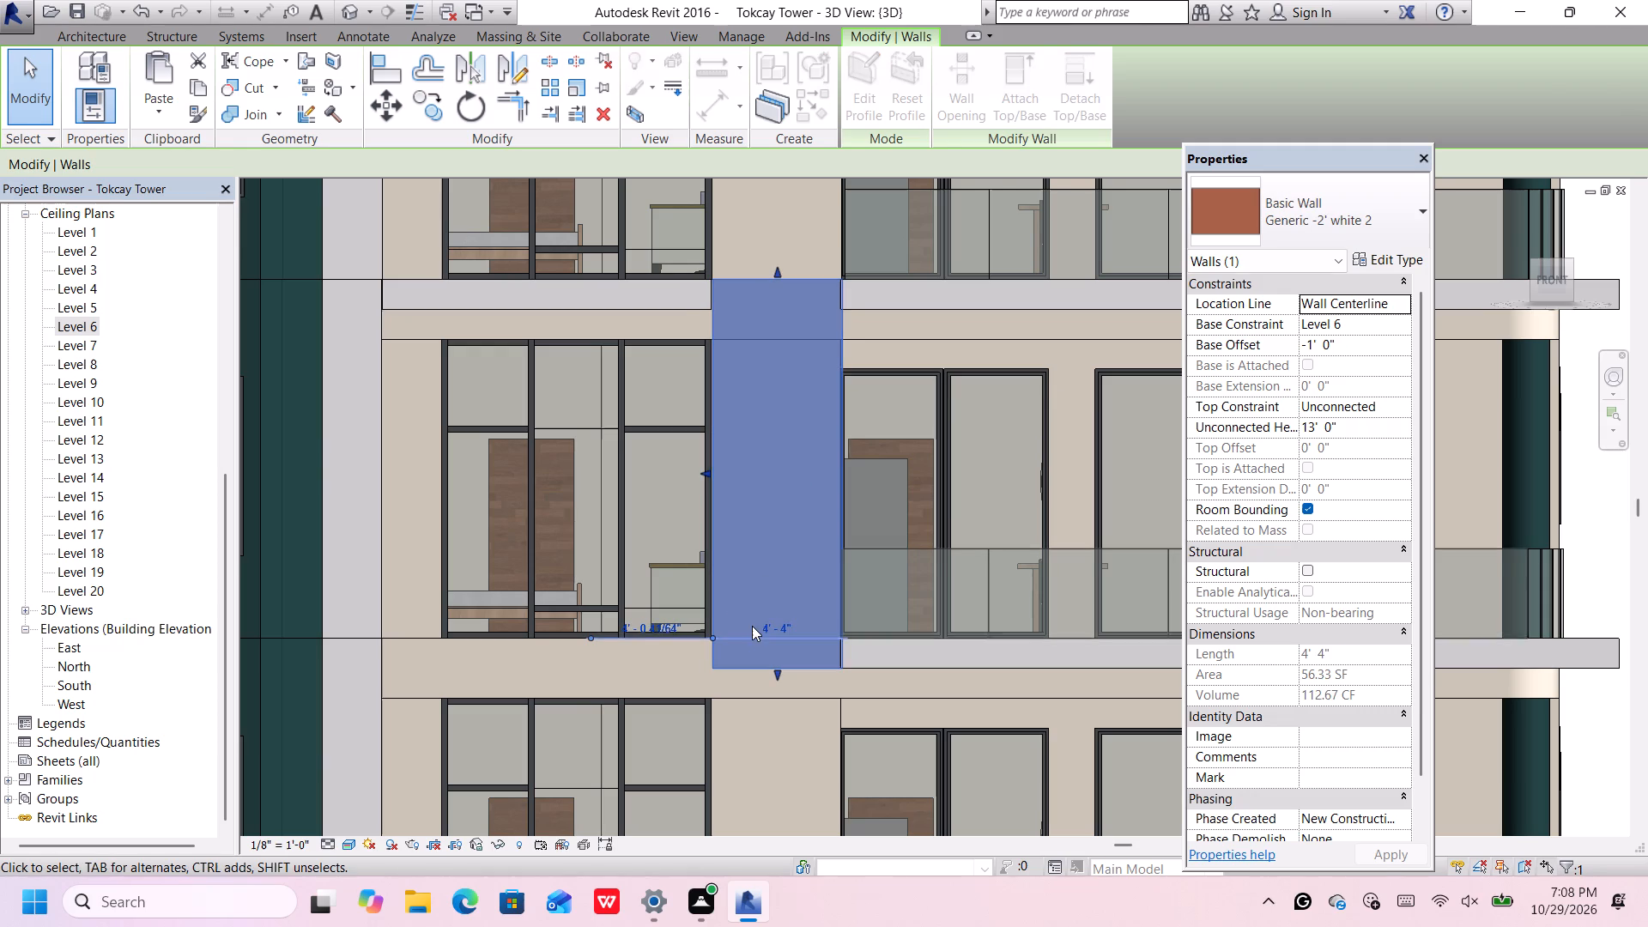
# Nudge the eastern white wall slightly west toward the core to align it with the adjoining floor strips' ends.
pyautogui.scroll(5, 844, 274)
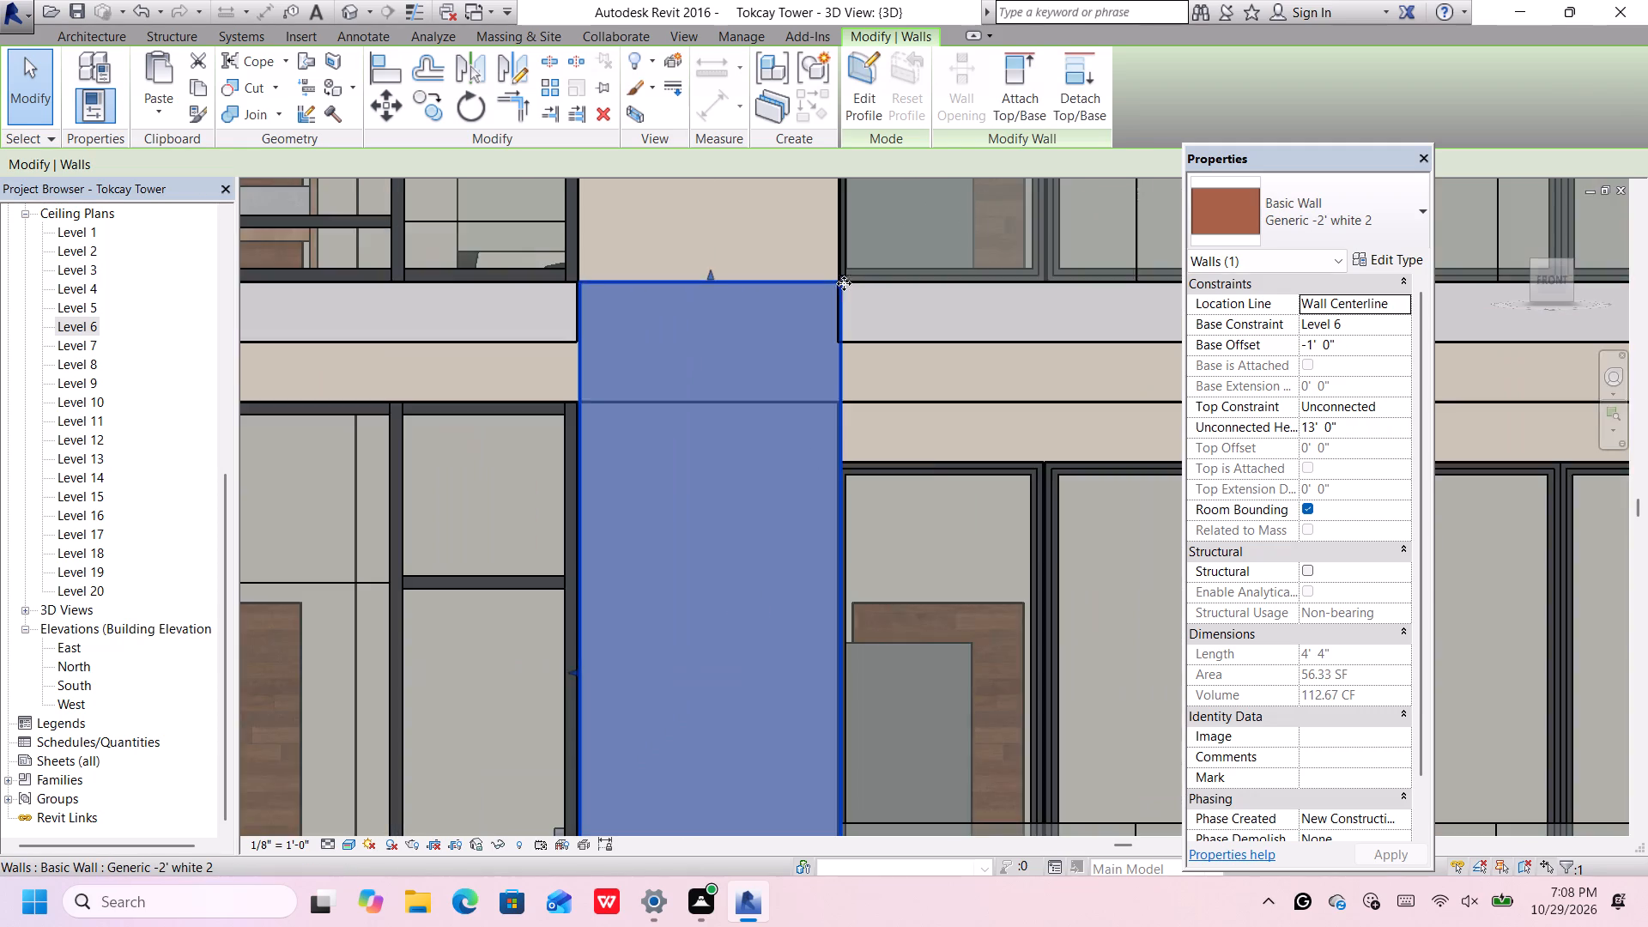
pyautogui.scroll(6, 844, 283)
pyautogui.scroll(-5, 839, 310)
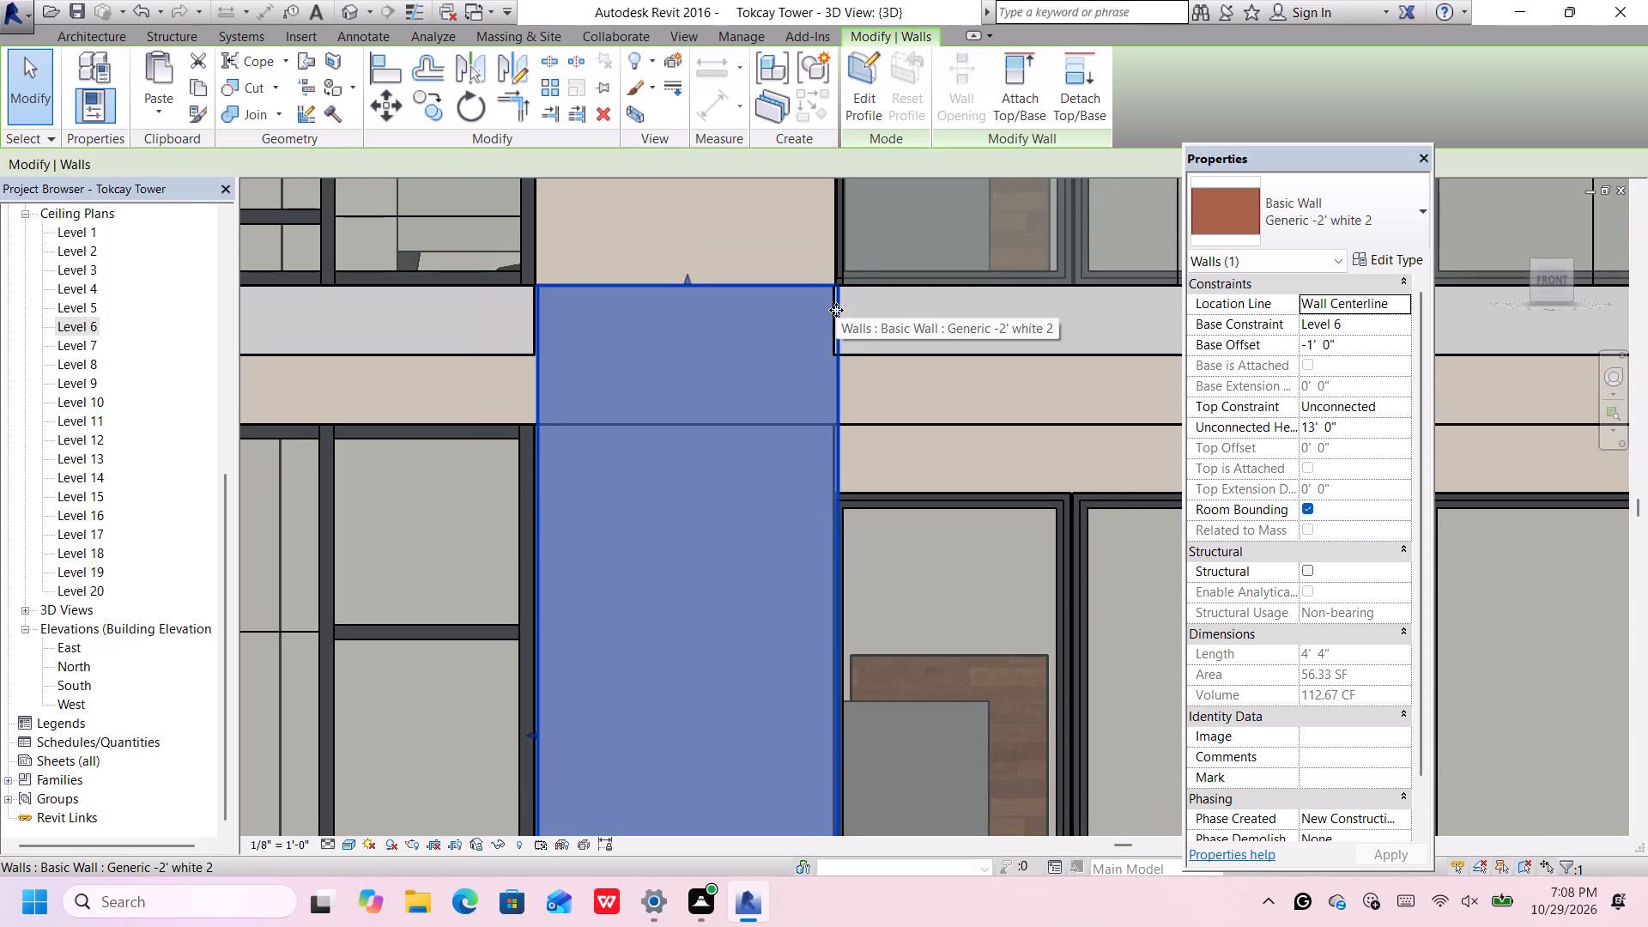
pyautogui.press('Left')
pyautogui.scroll(-6, 801, 300)
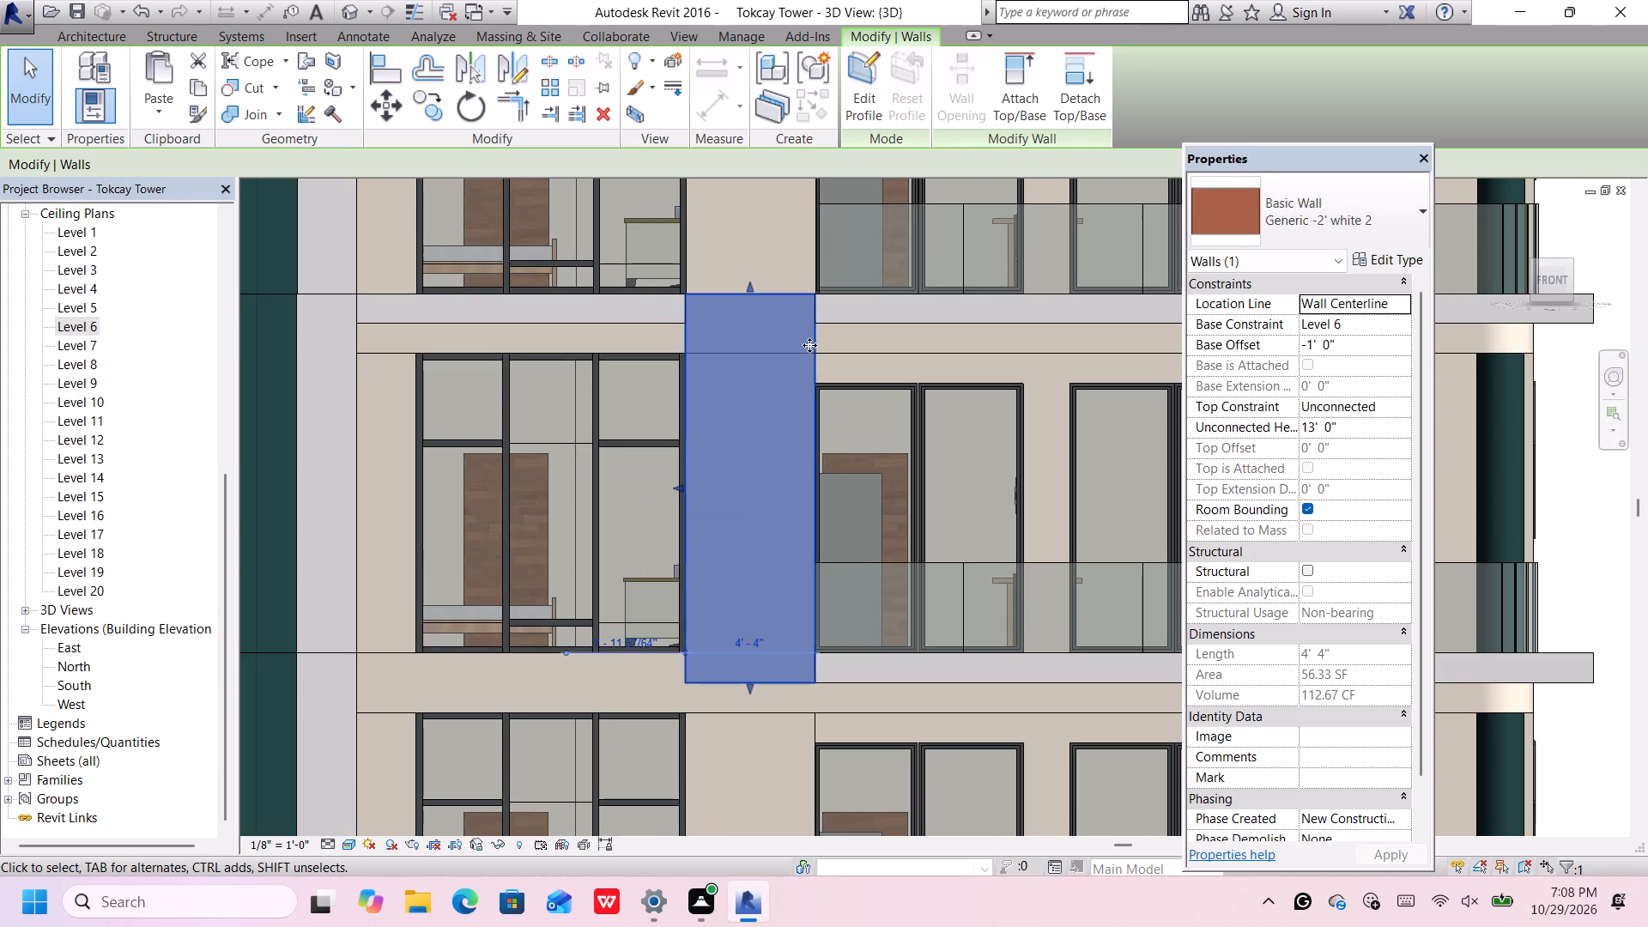
# Edit the eastern Level 6 white wall's profile, offsetting copies of all four edges 1' inward.
pyautogui.click(862, 81)
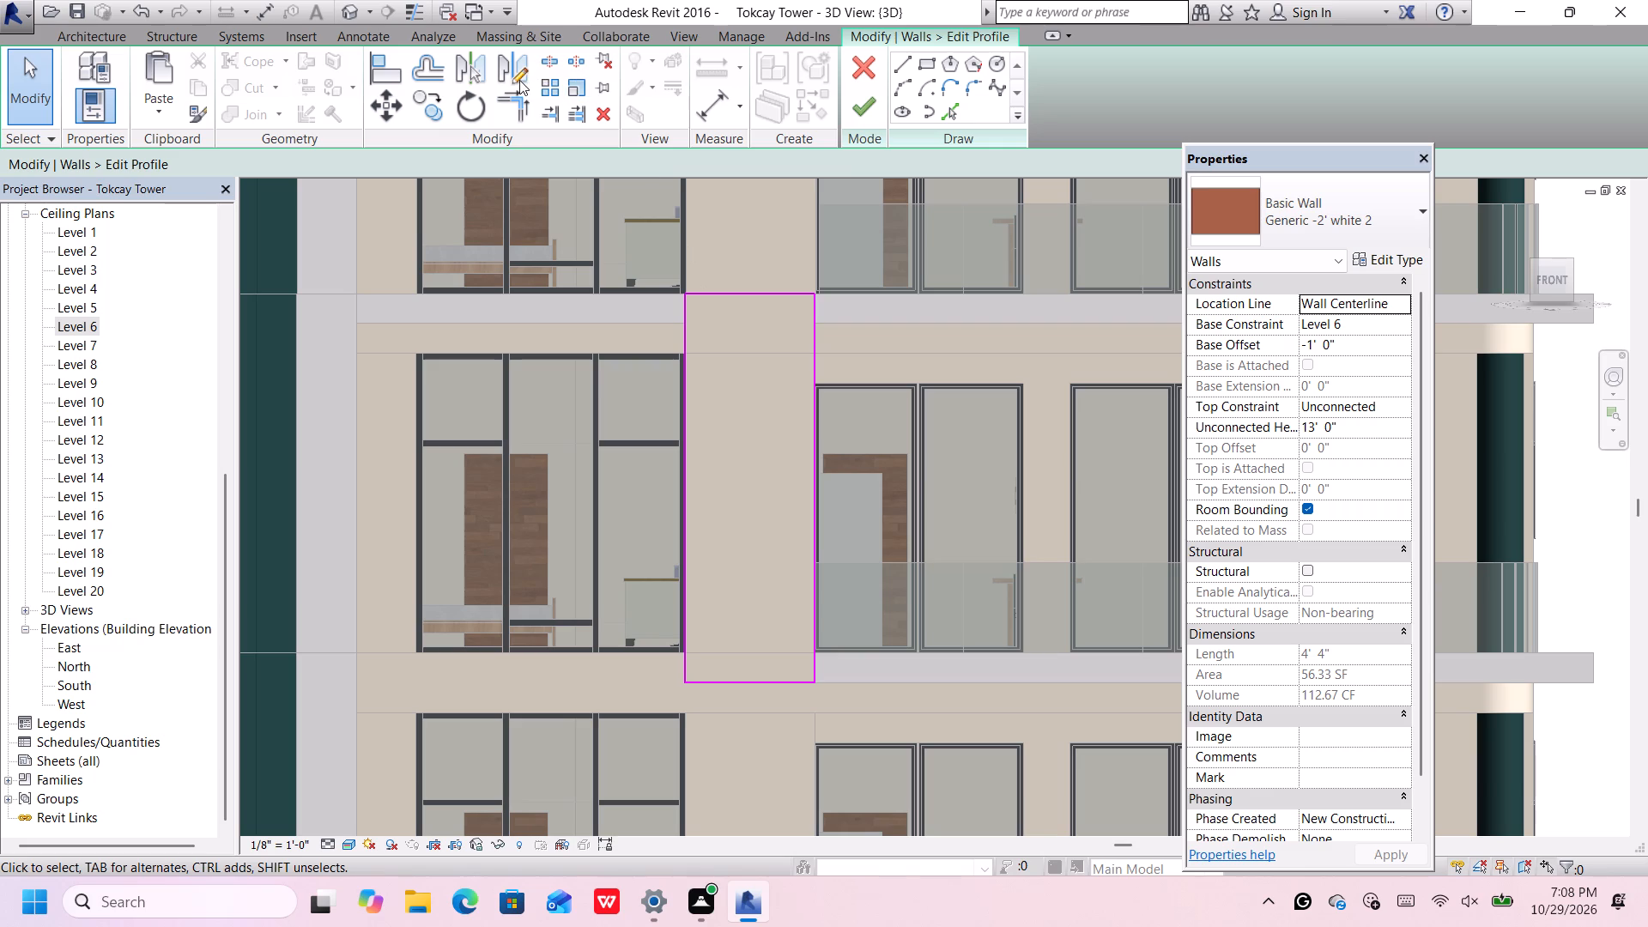
pyautogui.click(433, 60)
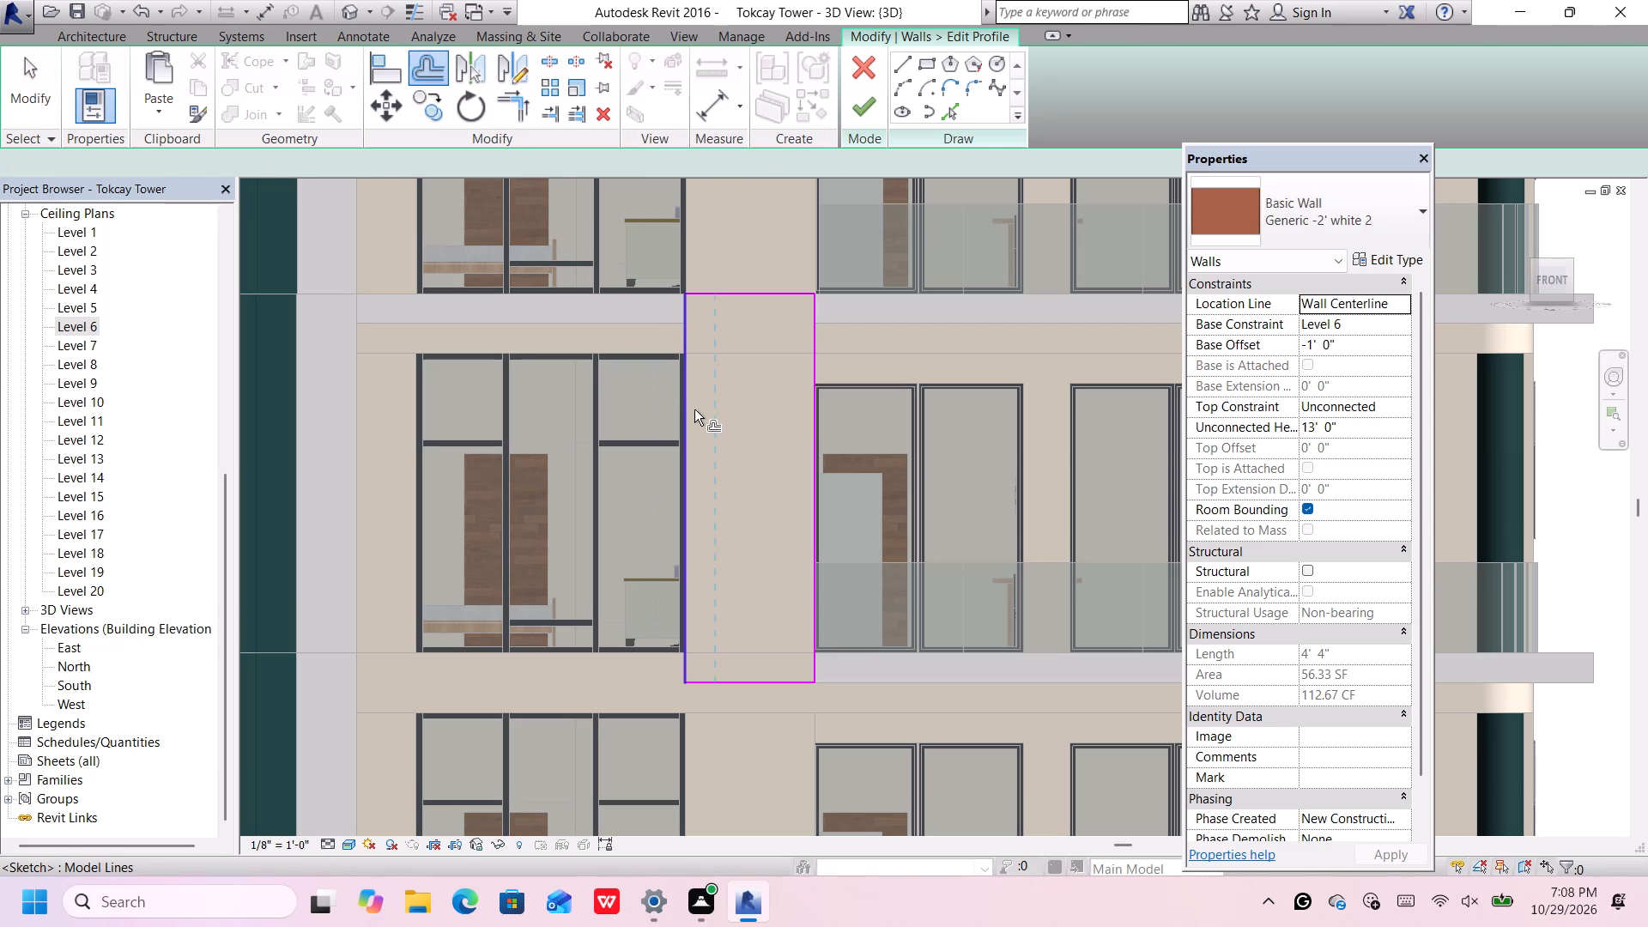
pyautogui.click(694, 409)
pyautogui.click(807, 433)
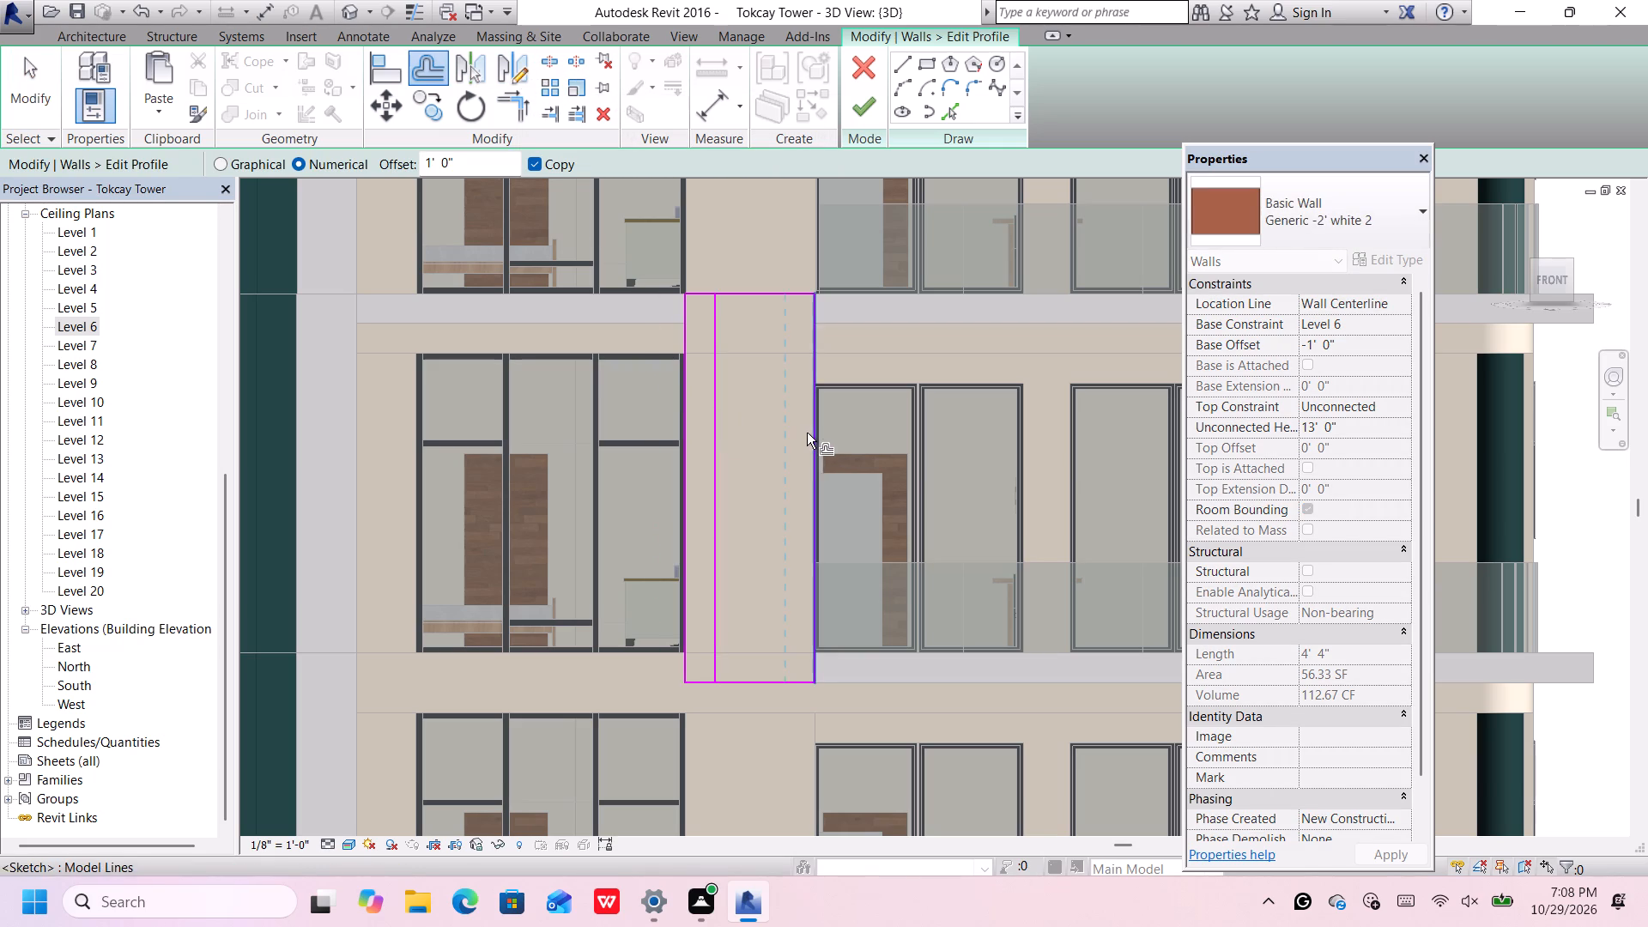
pyautogui.click(748, 677)
pyautogui.click(745, 300)
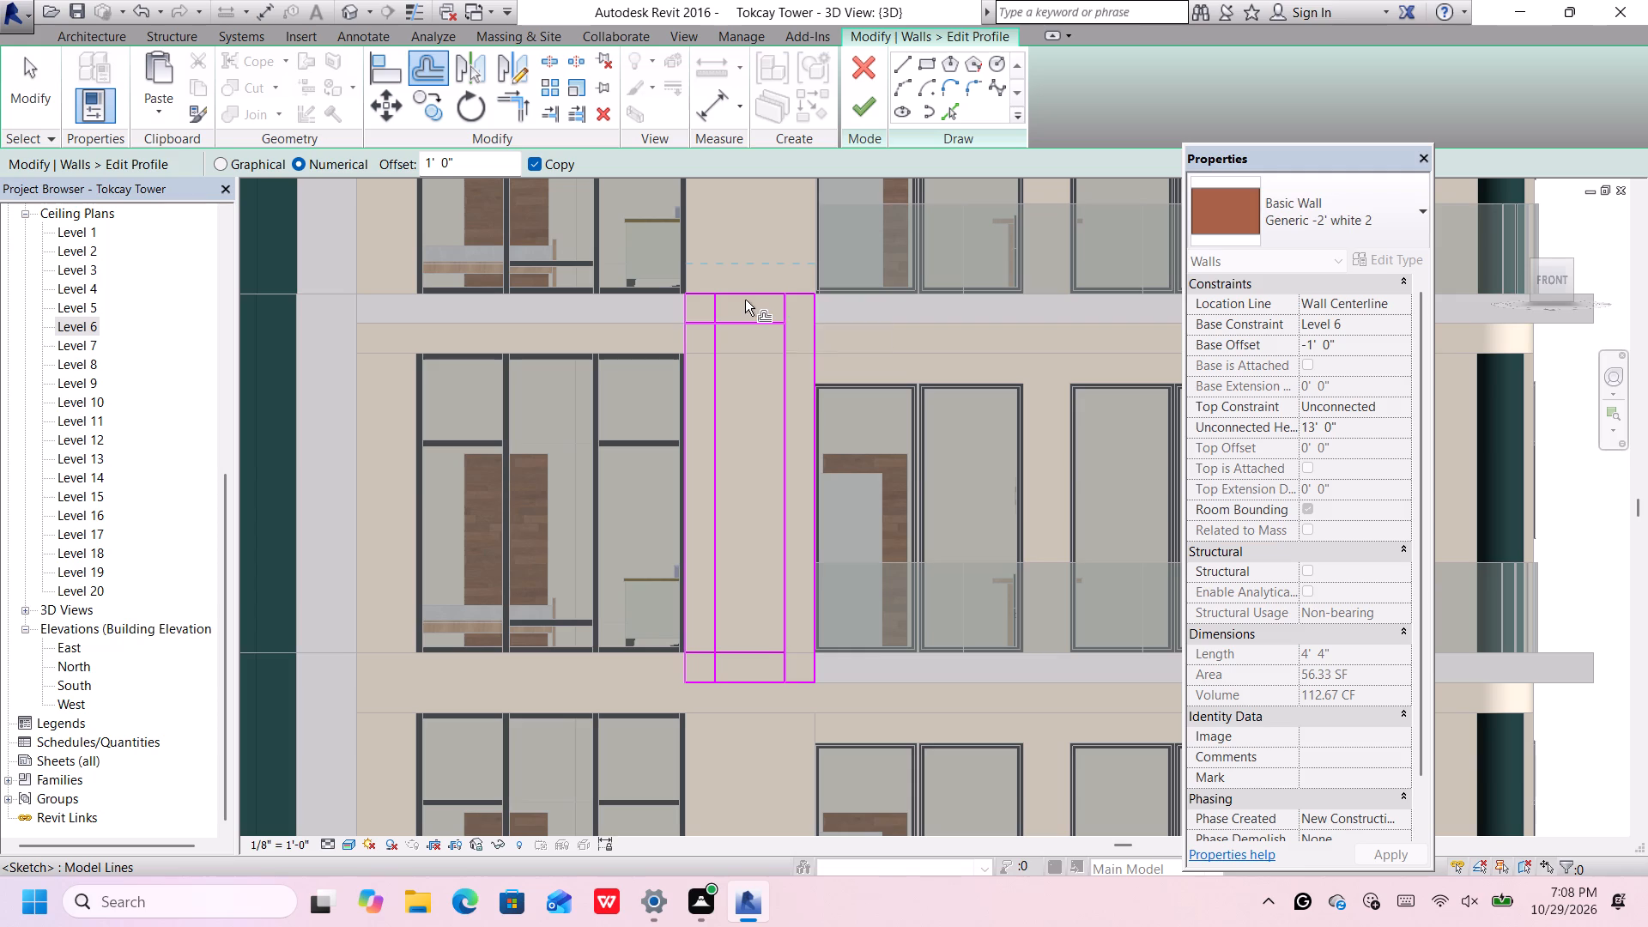
# Draw two parallel diagonals across the eastern wall's profile, from its upper west corner to its lower east corner, using the 1' offset endpoints.
pyautogui.click(912, 58)
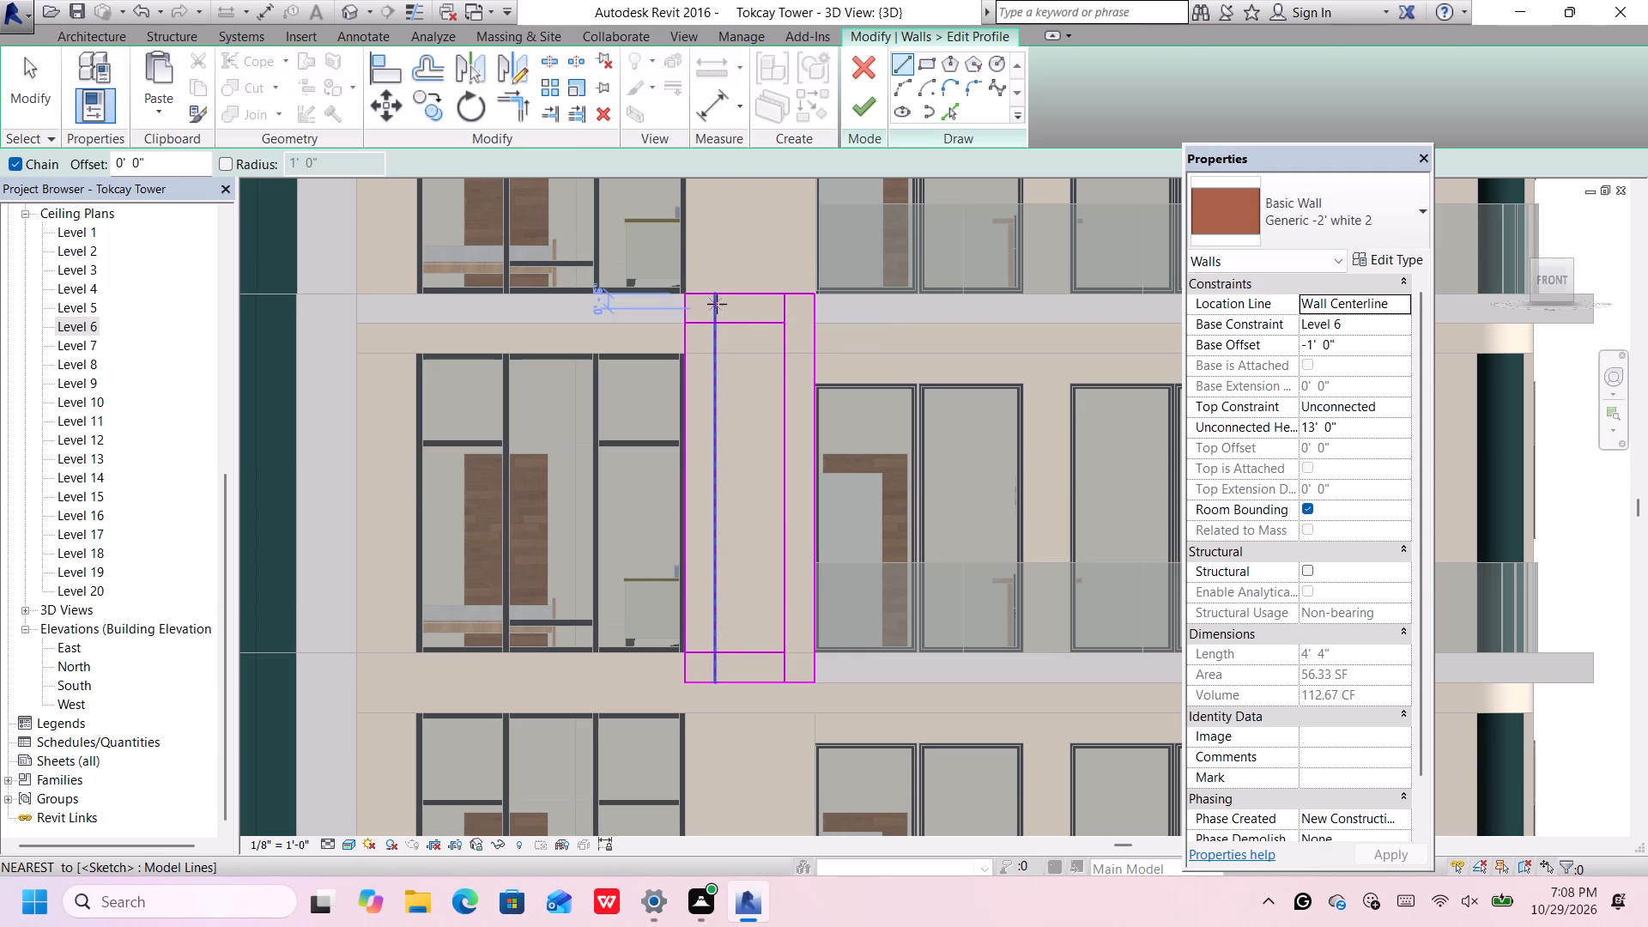
pyautogui.click(719, 296)
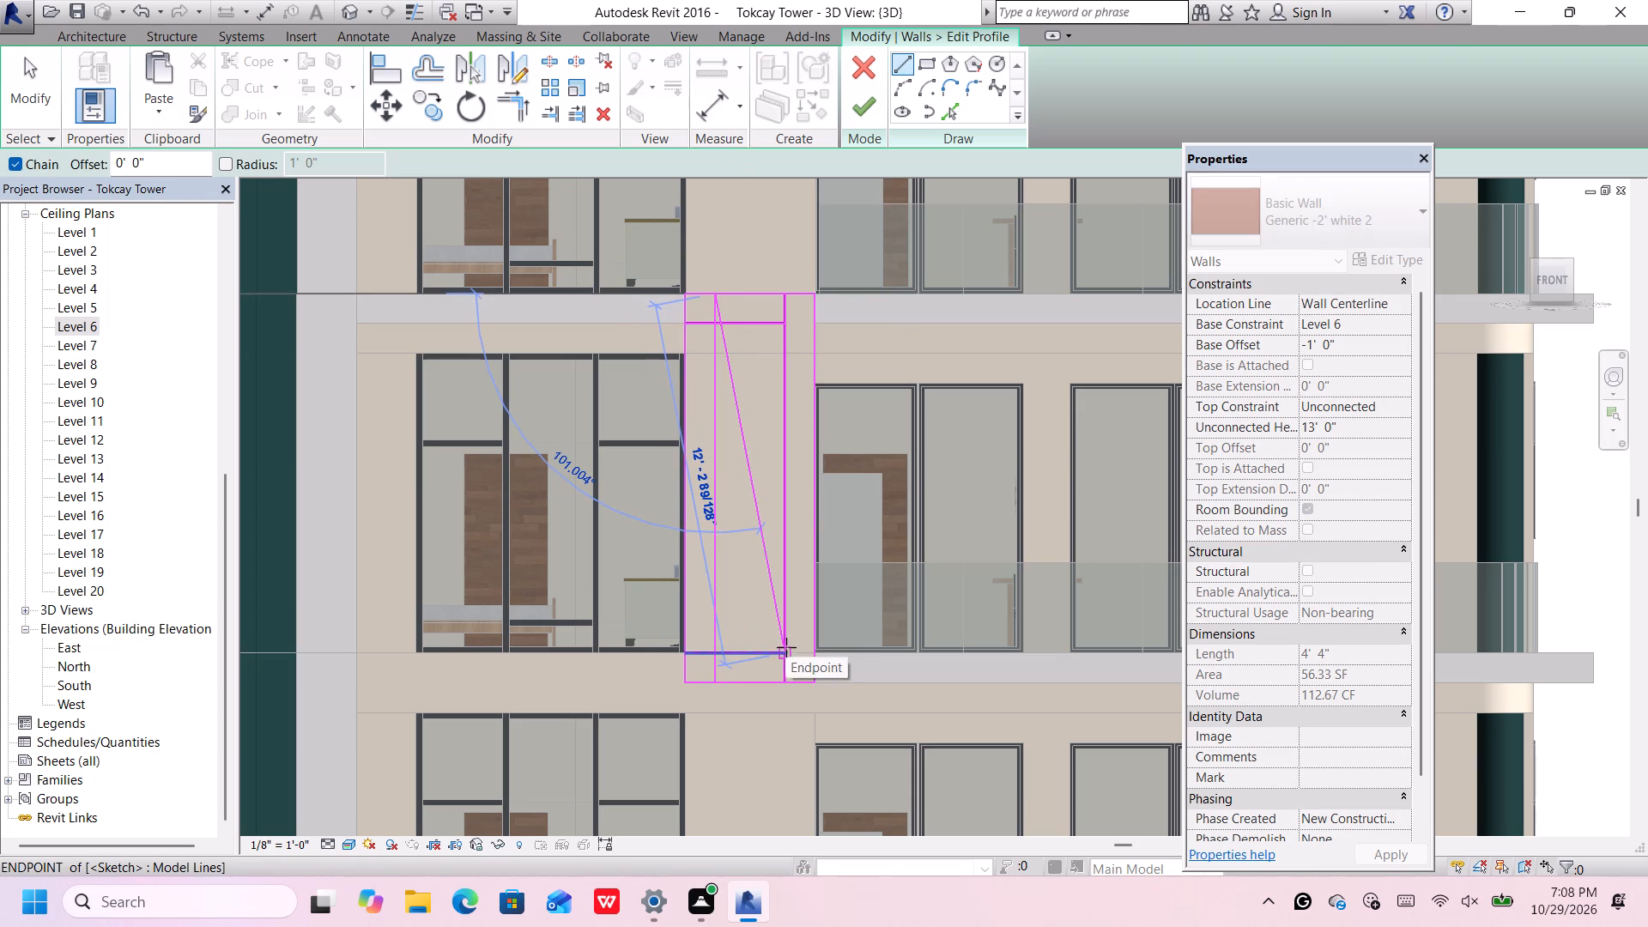
pyautogui.click(813, 654)
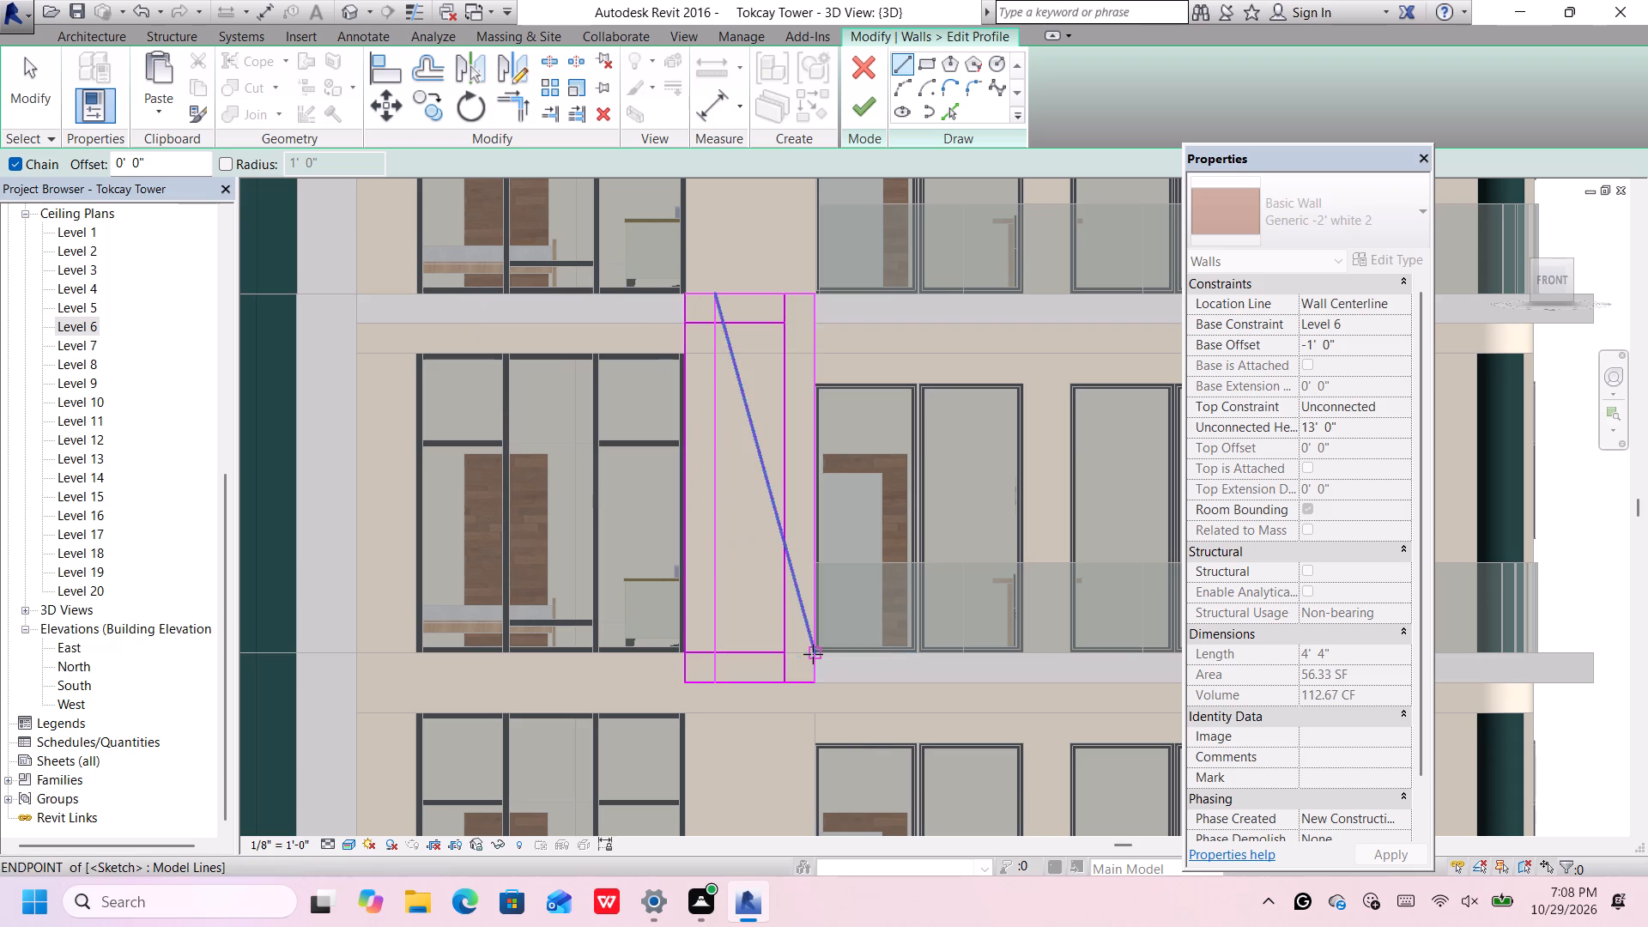
pyautogui.click(683, 324)
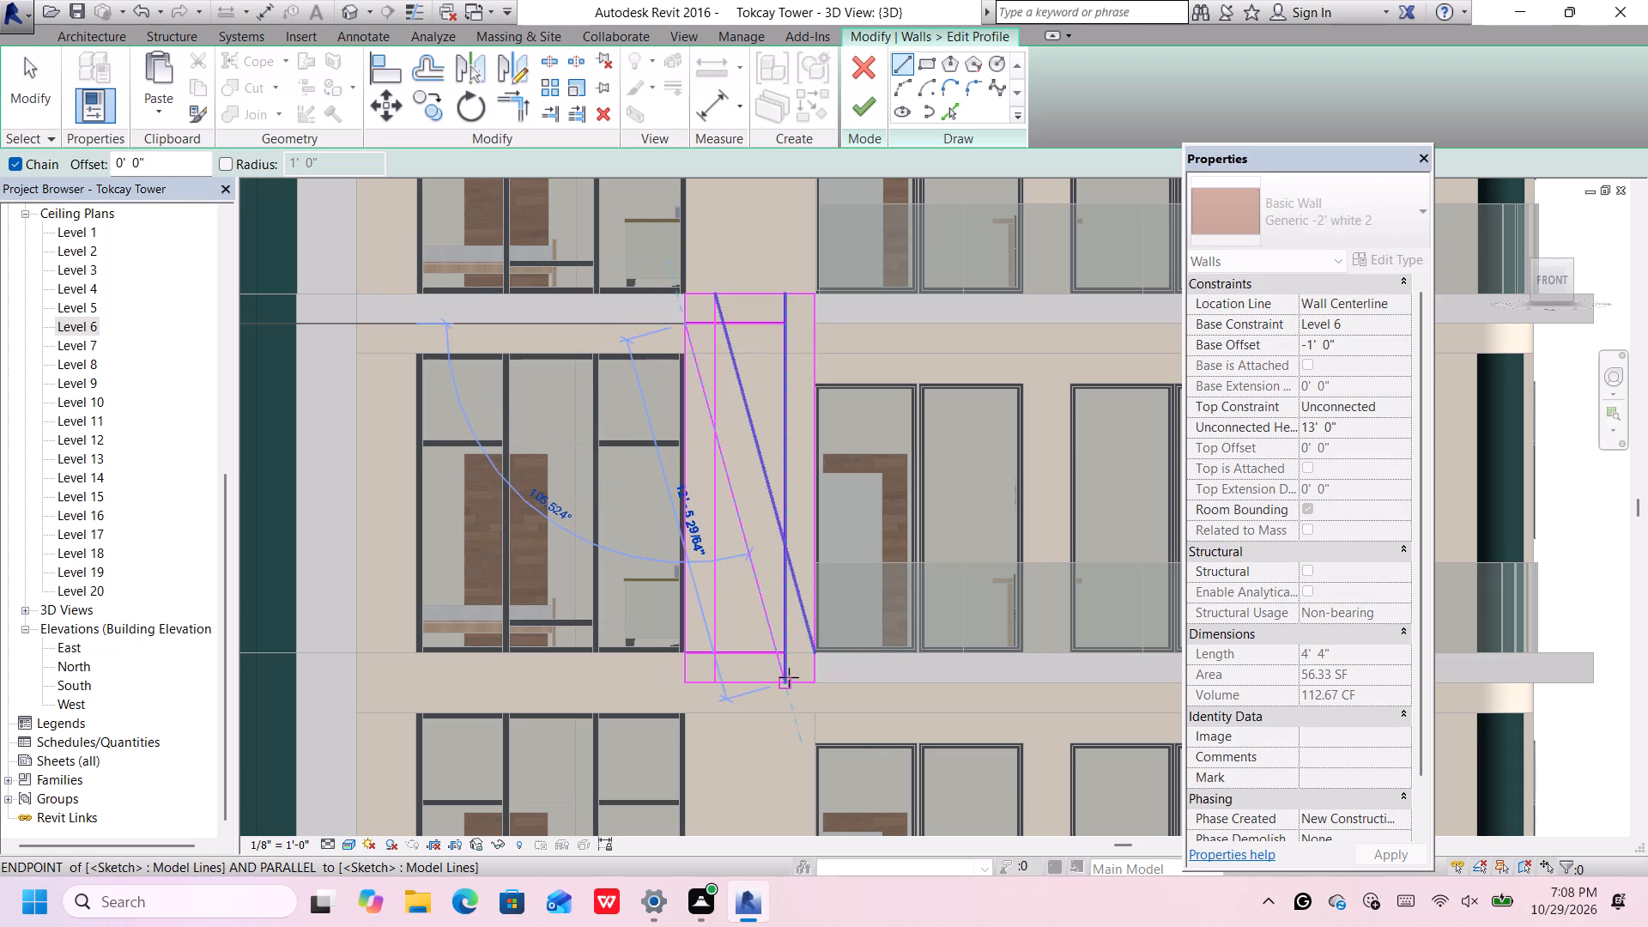
pyautogui.click(789, 677)
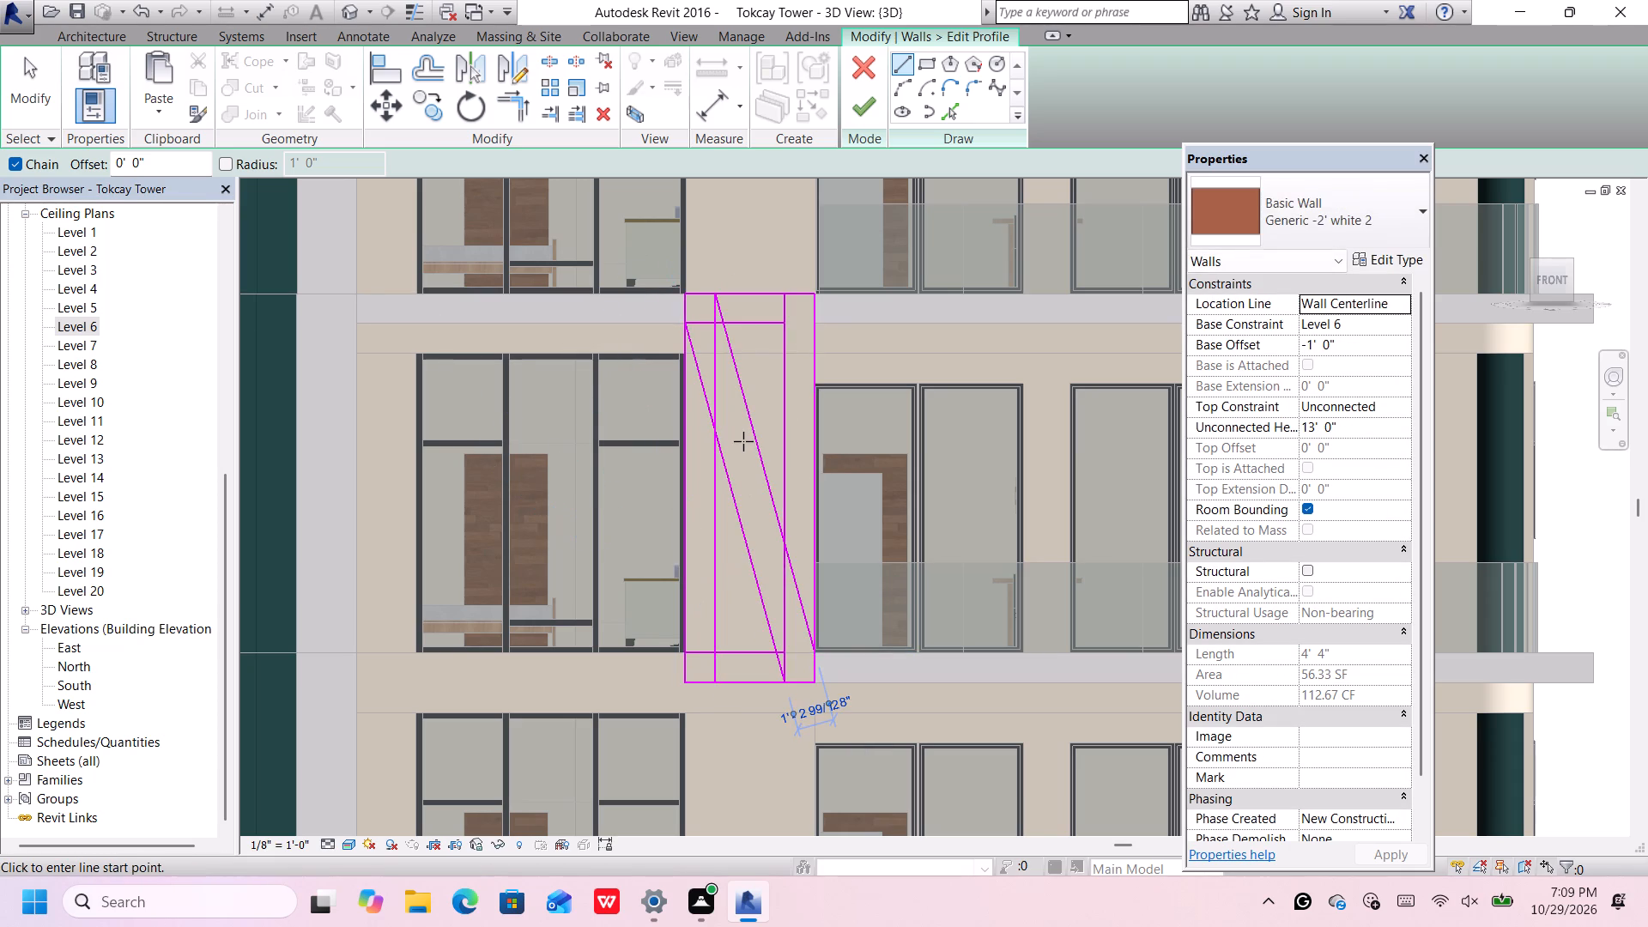
pyautogui.press('space')
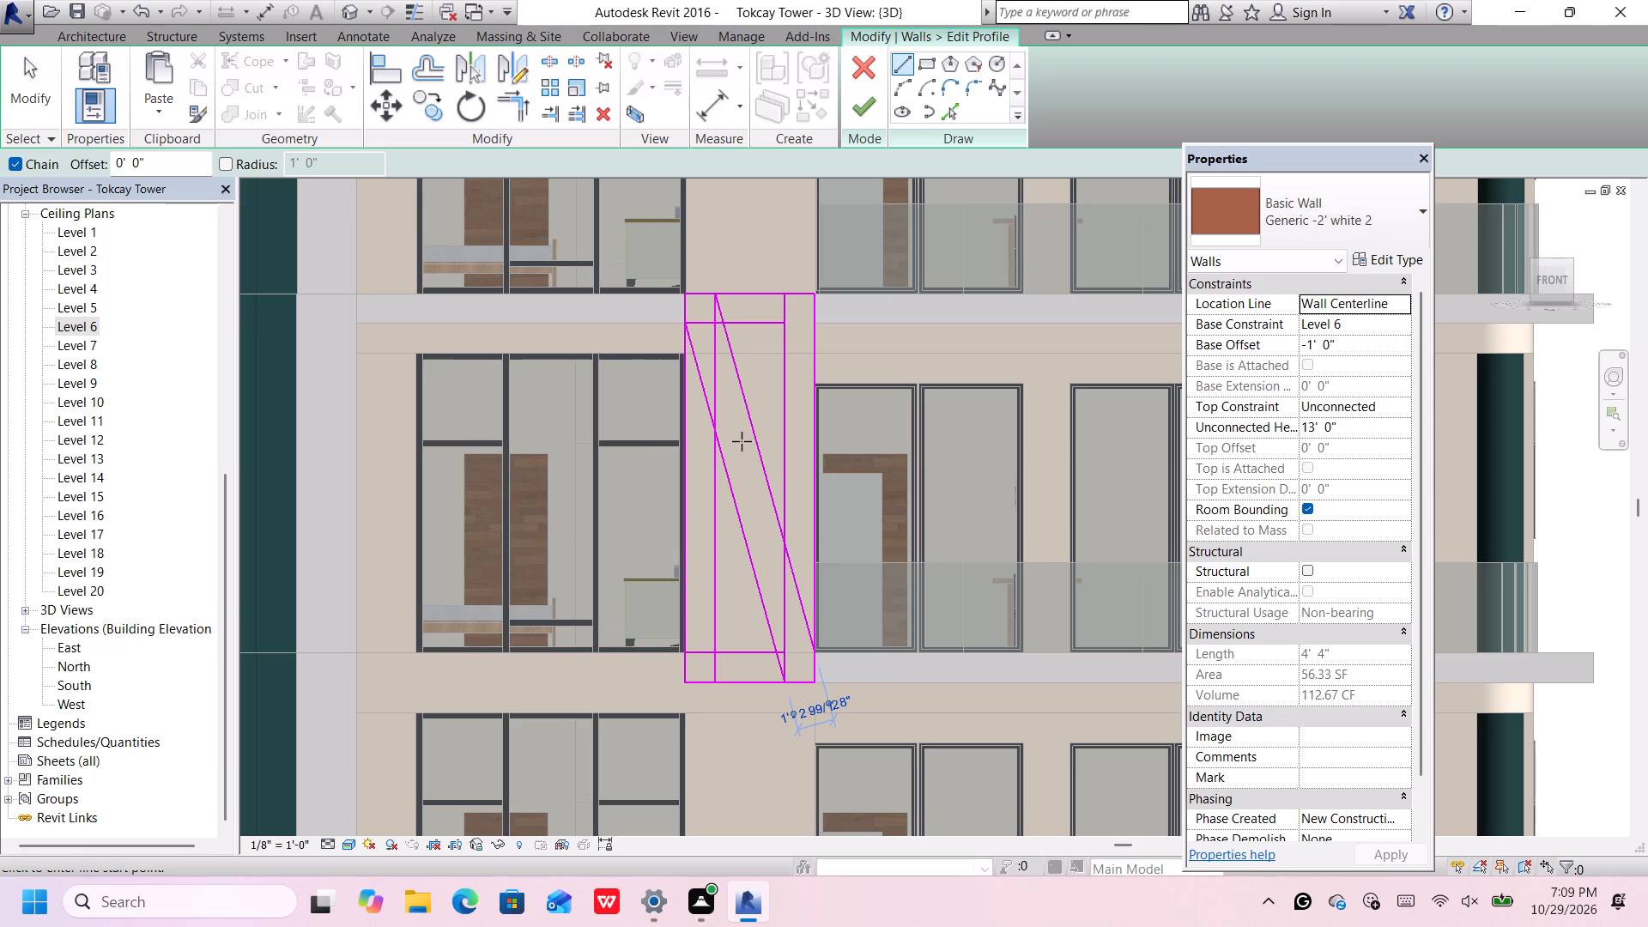
pyautogui.press('Escape')
pyautogui.press('Escape')
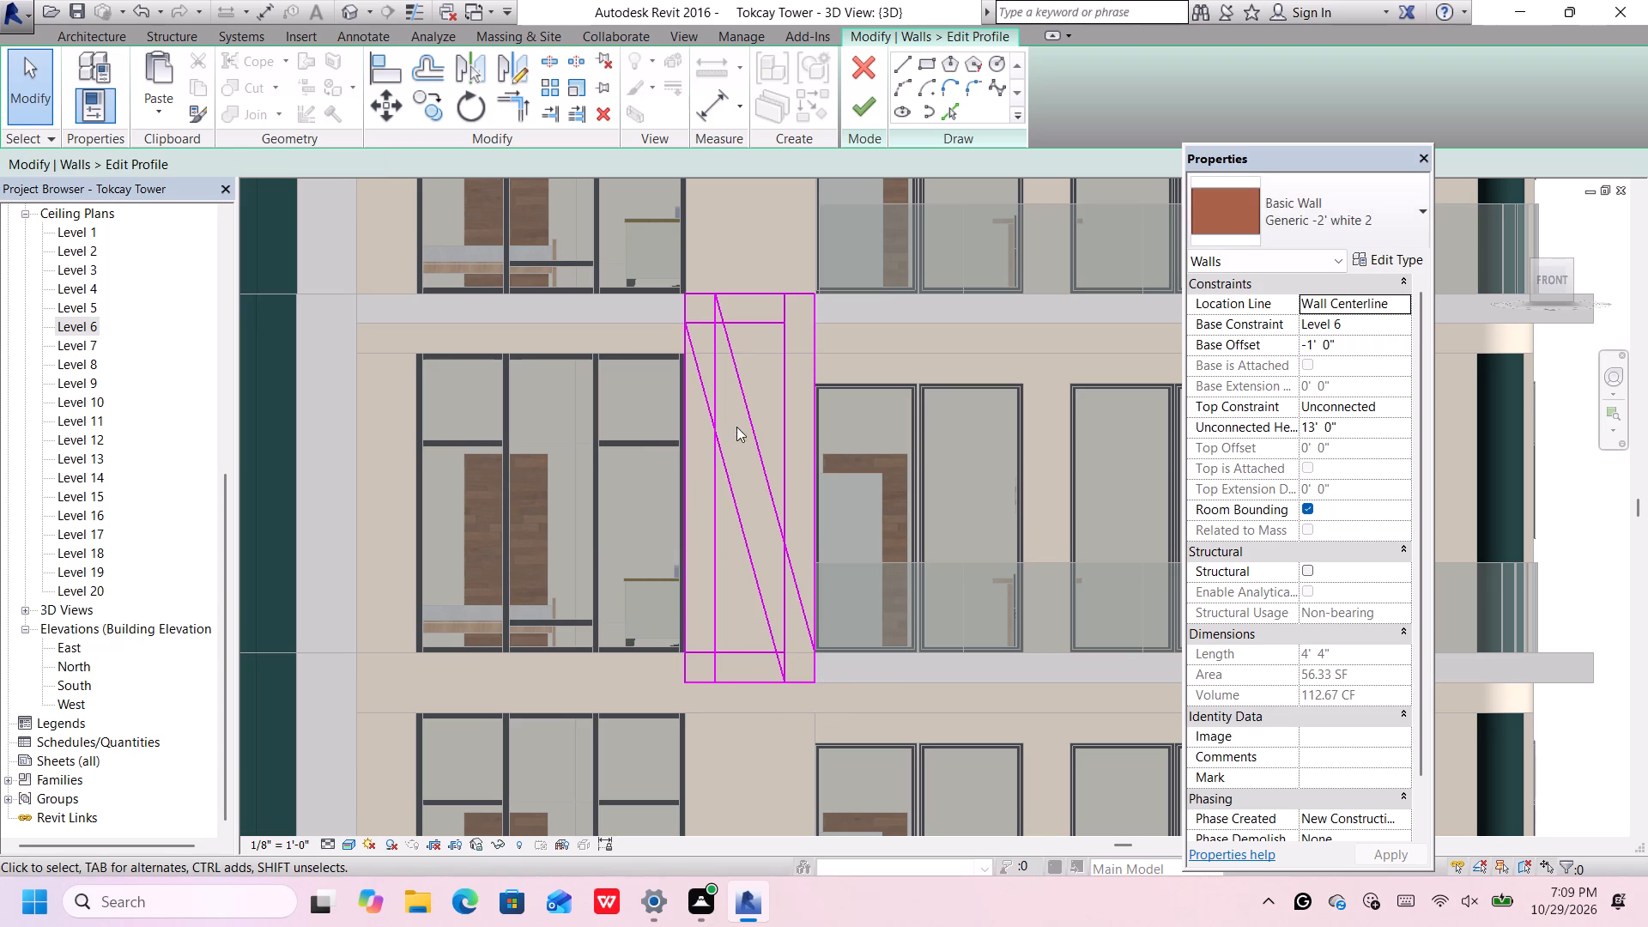
# Delete the four inner offset guide lines from the eastern wall's profile sketch.
pyautogui.click(702, 320)
pyautogui.press('Delete')
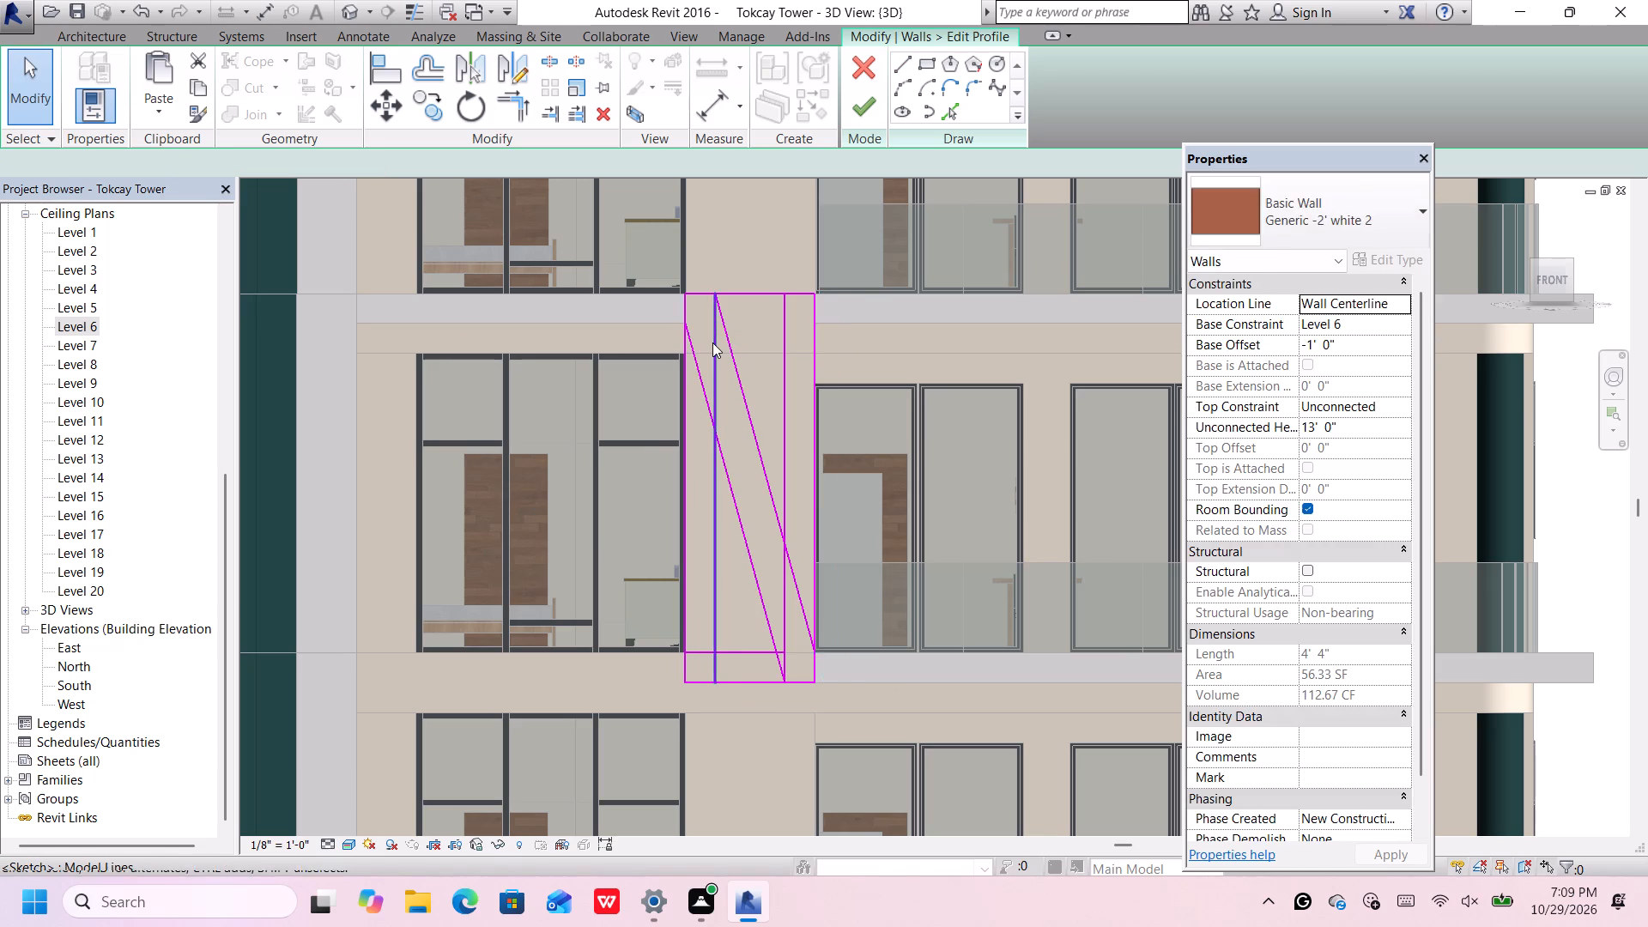
pyautogui.click(713, 346)
pyautogui.press('Delete')
pyautogui.click(781, 381)
pyautogui.press('Delete')
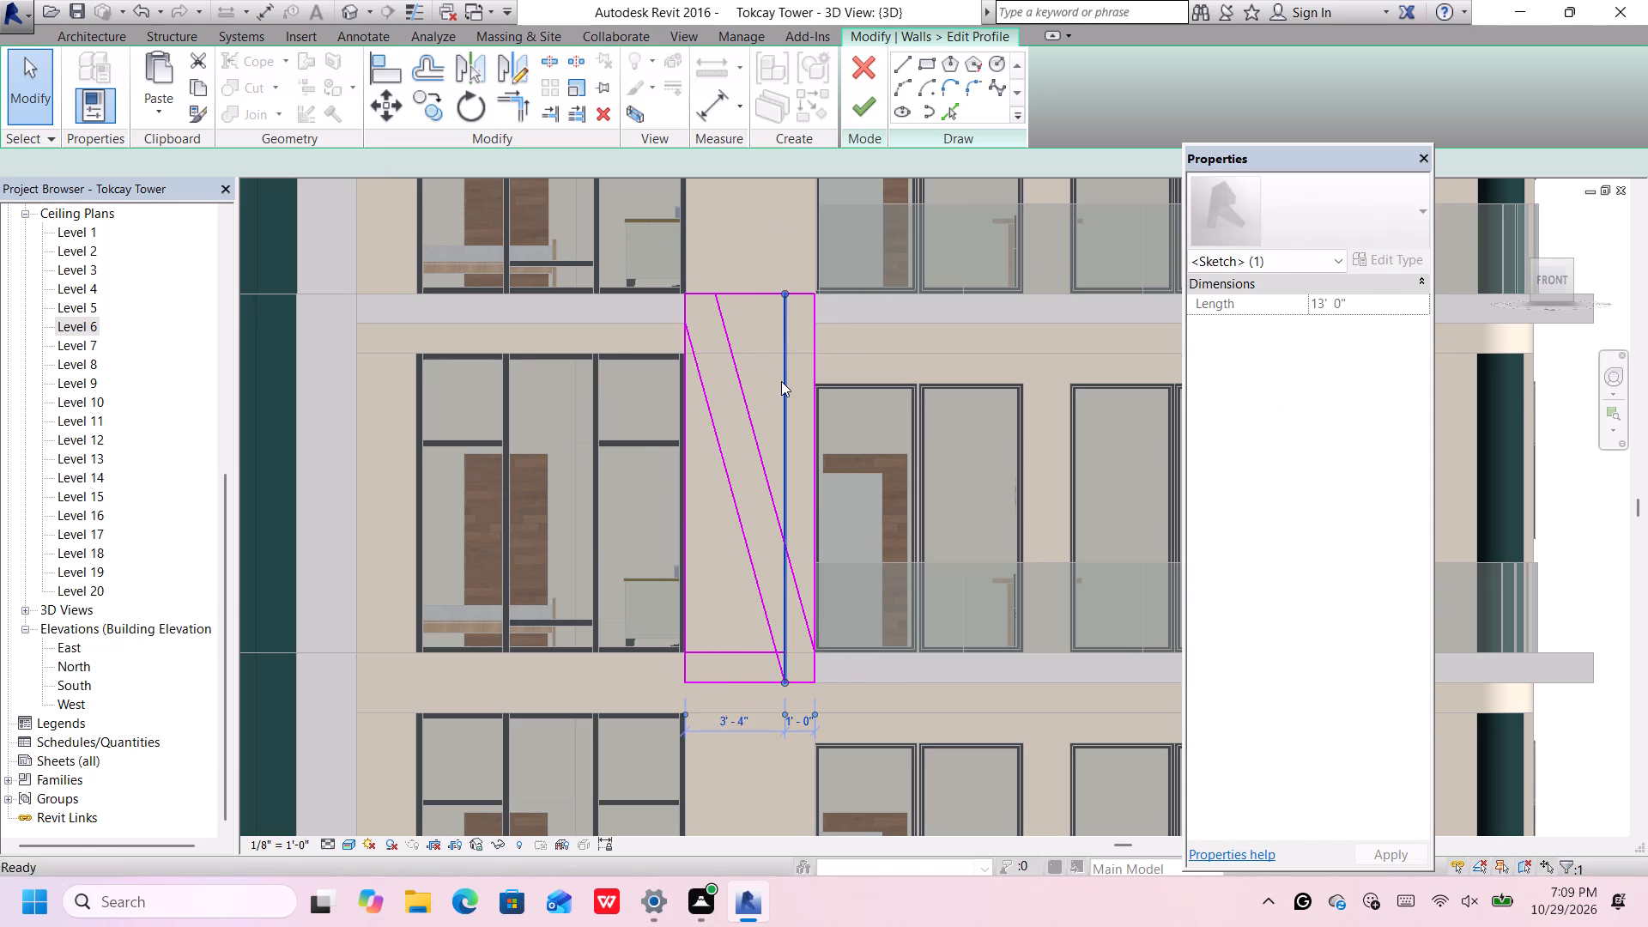
pyautogui.click(703, 653)
pyautogui.press('Delete')
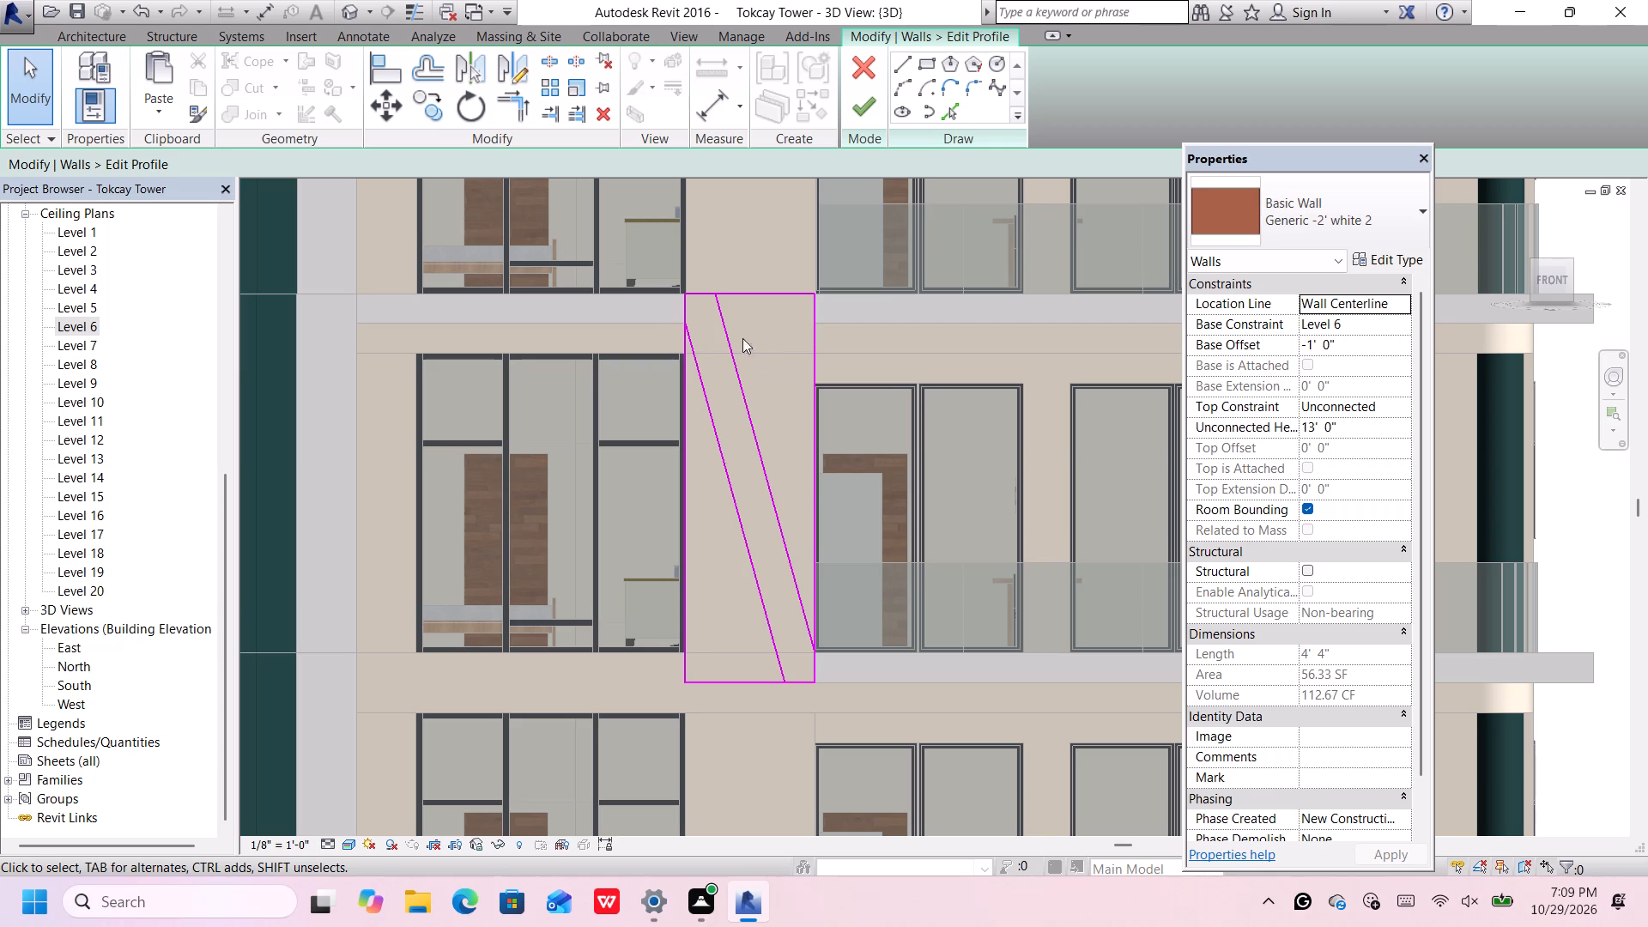
# Trim the eastern wall's outline to the two diagonals as one closed slanted band, and finish the profile edit.
pyautogui.scroll(3, 694, 322)
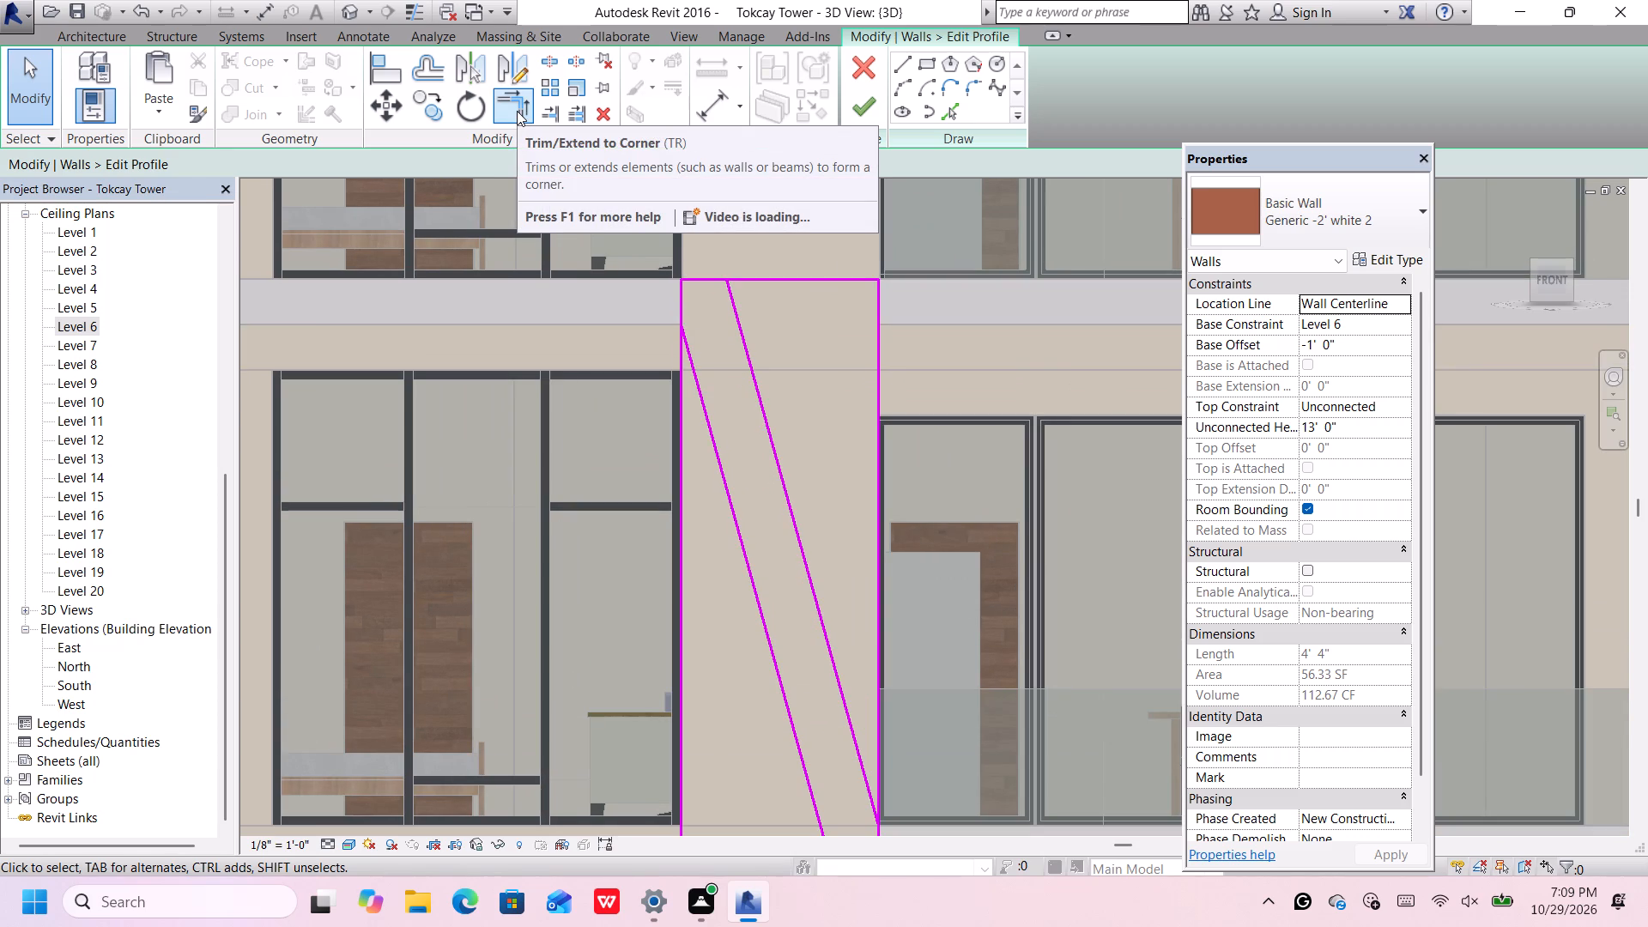
pyautogui.click(517, 111)
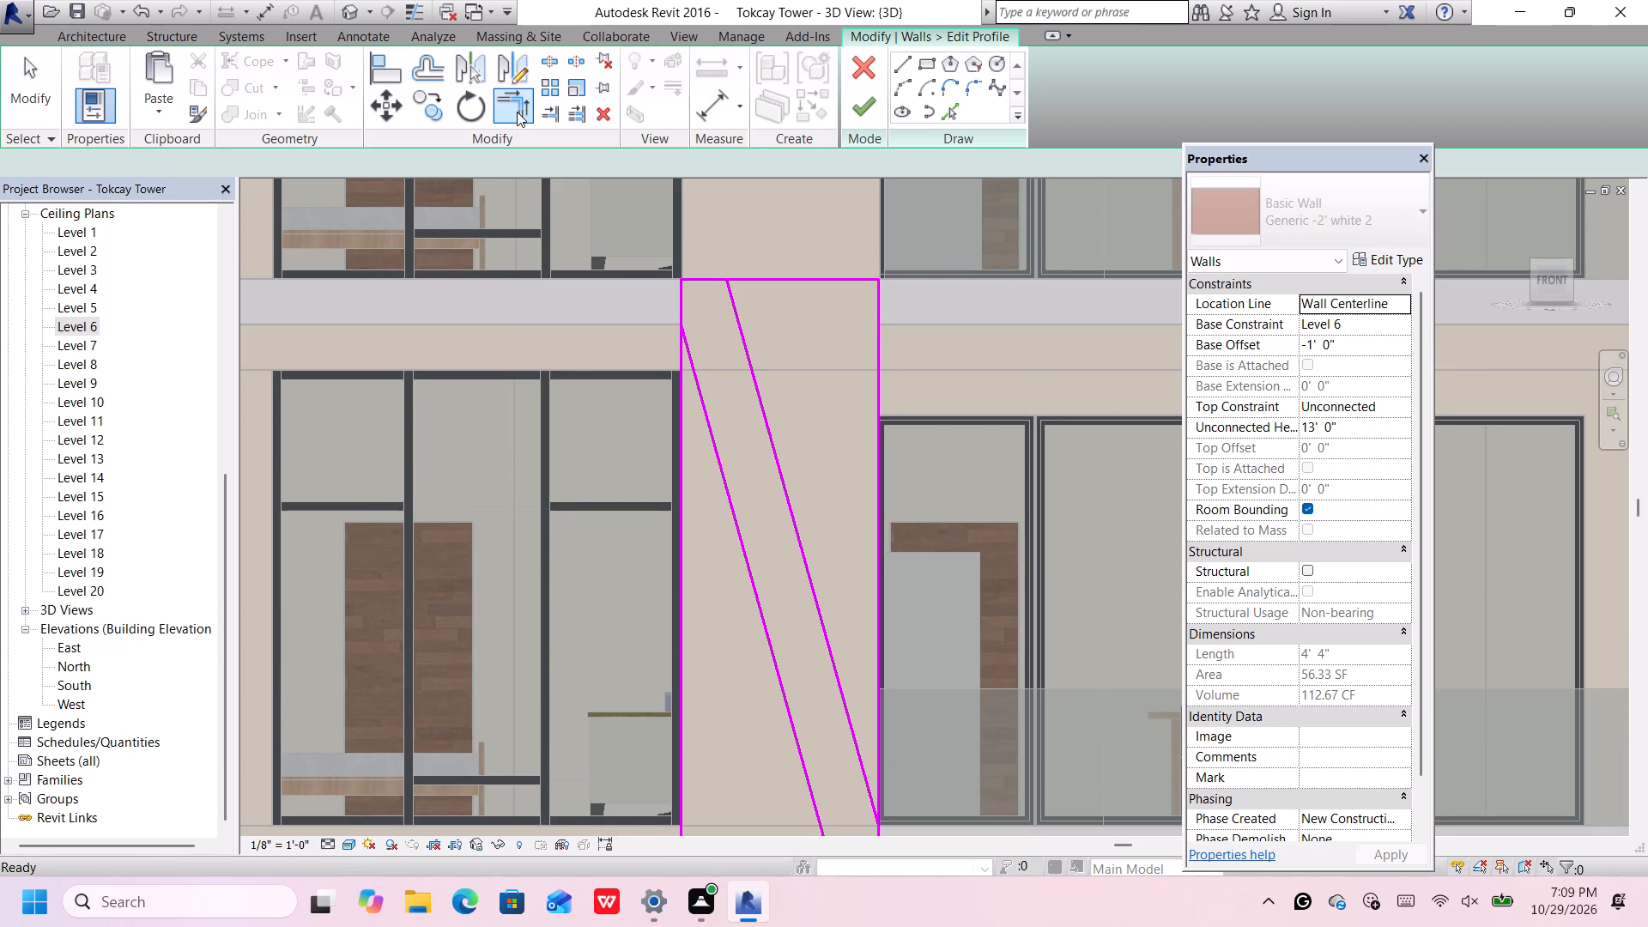
pyautogui.click(739, 312)
pyautogui.click(712, 282)
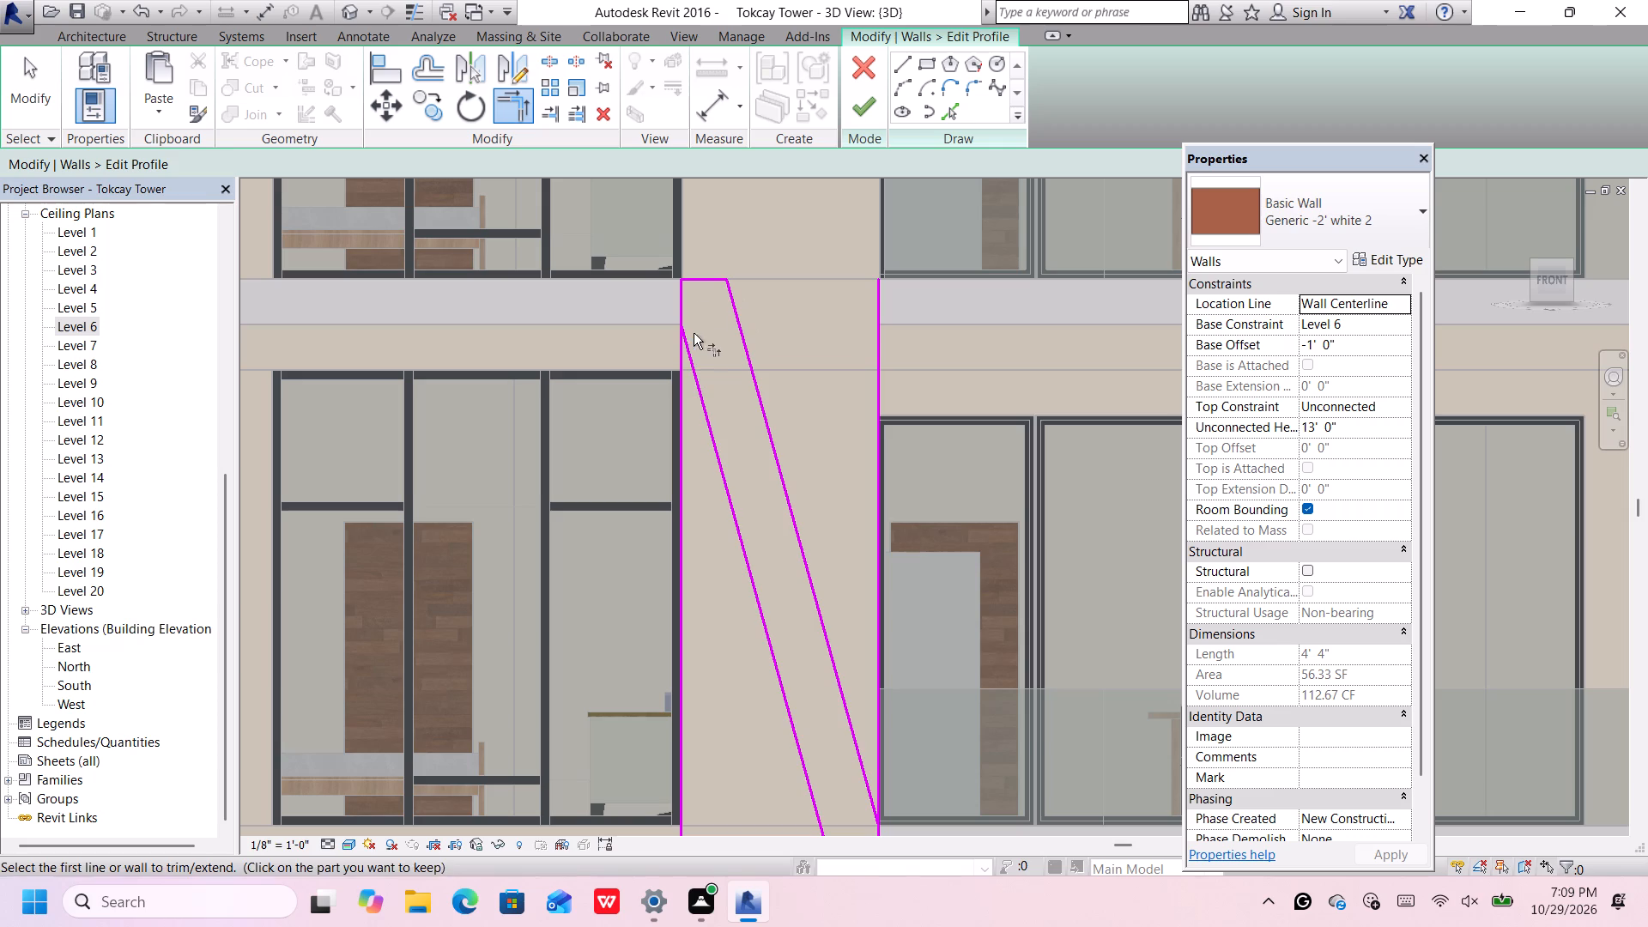
pyautogui.click(695, 355)
pyautogui.click(678, 307)
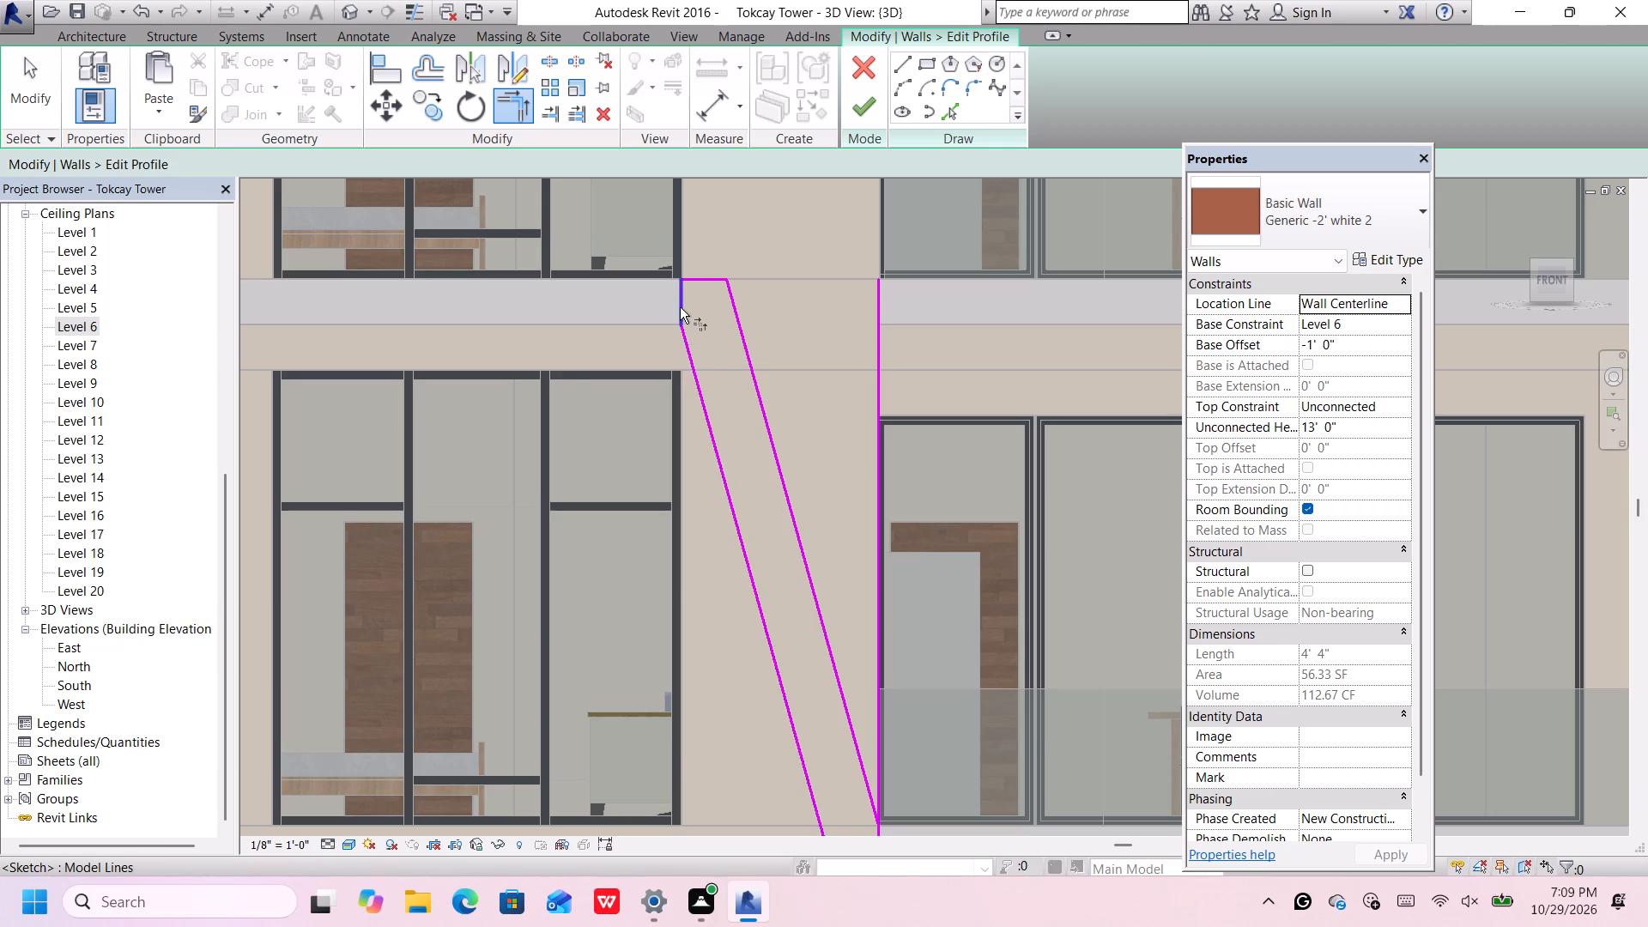
pyautogui.scroll(-4, 680, 307)
pyautogui.scroll(1, 783, 574)
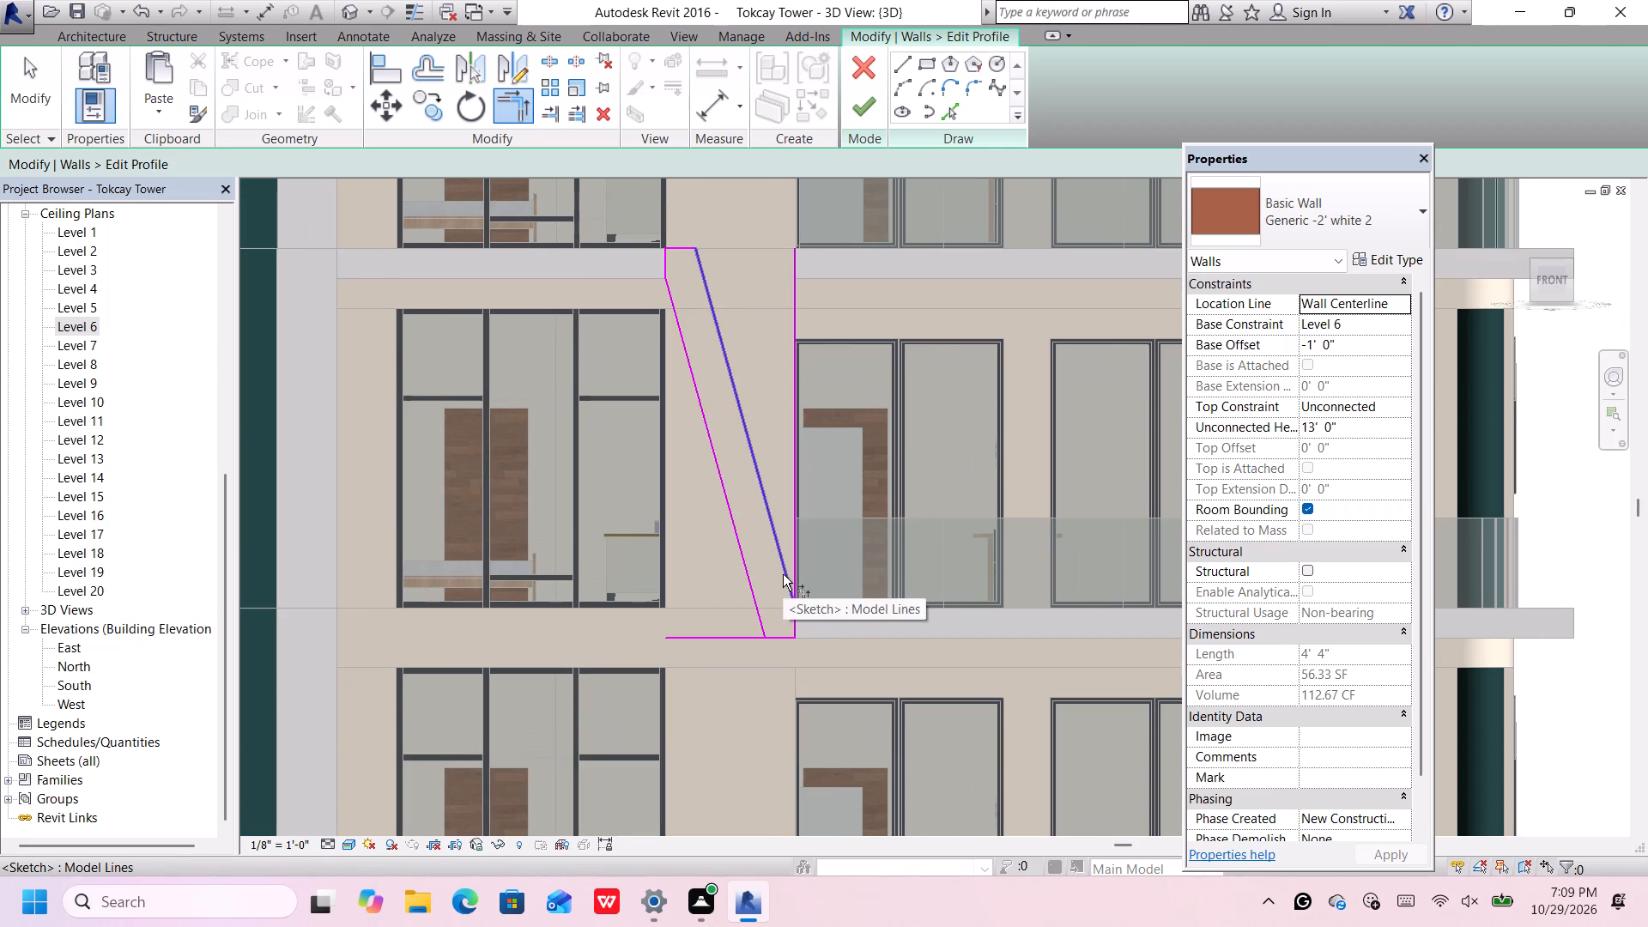
pyautogui.click(783, 574)
pyautogui.click(797, 618)
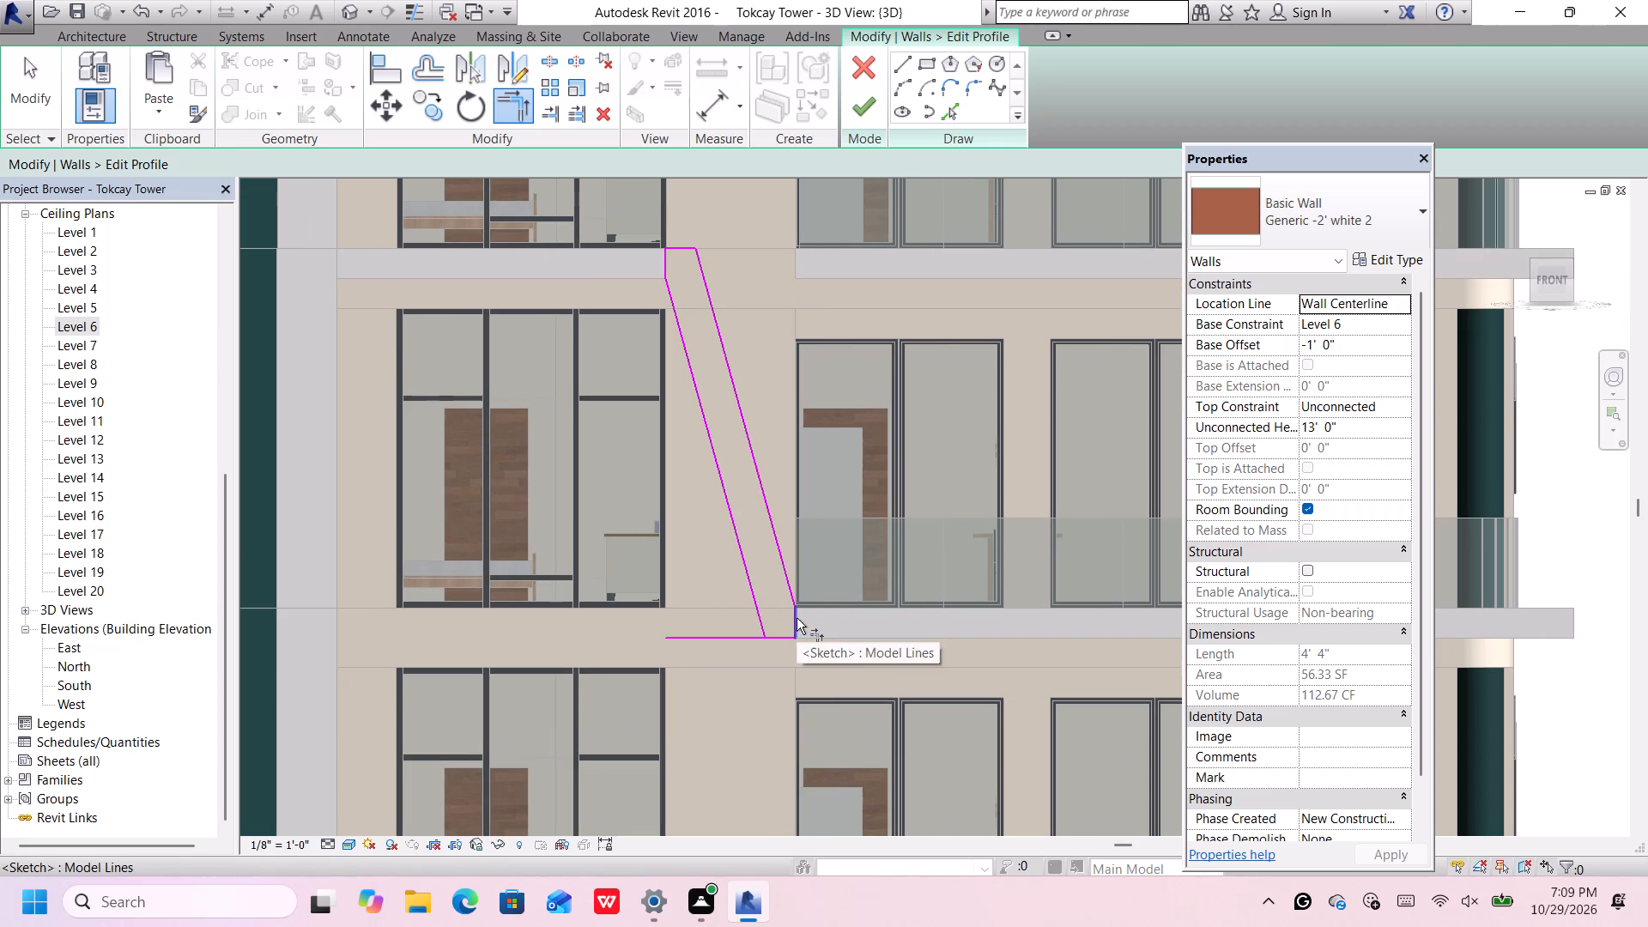
pyautogui.click(759, 603)
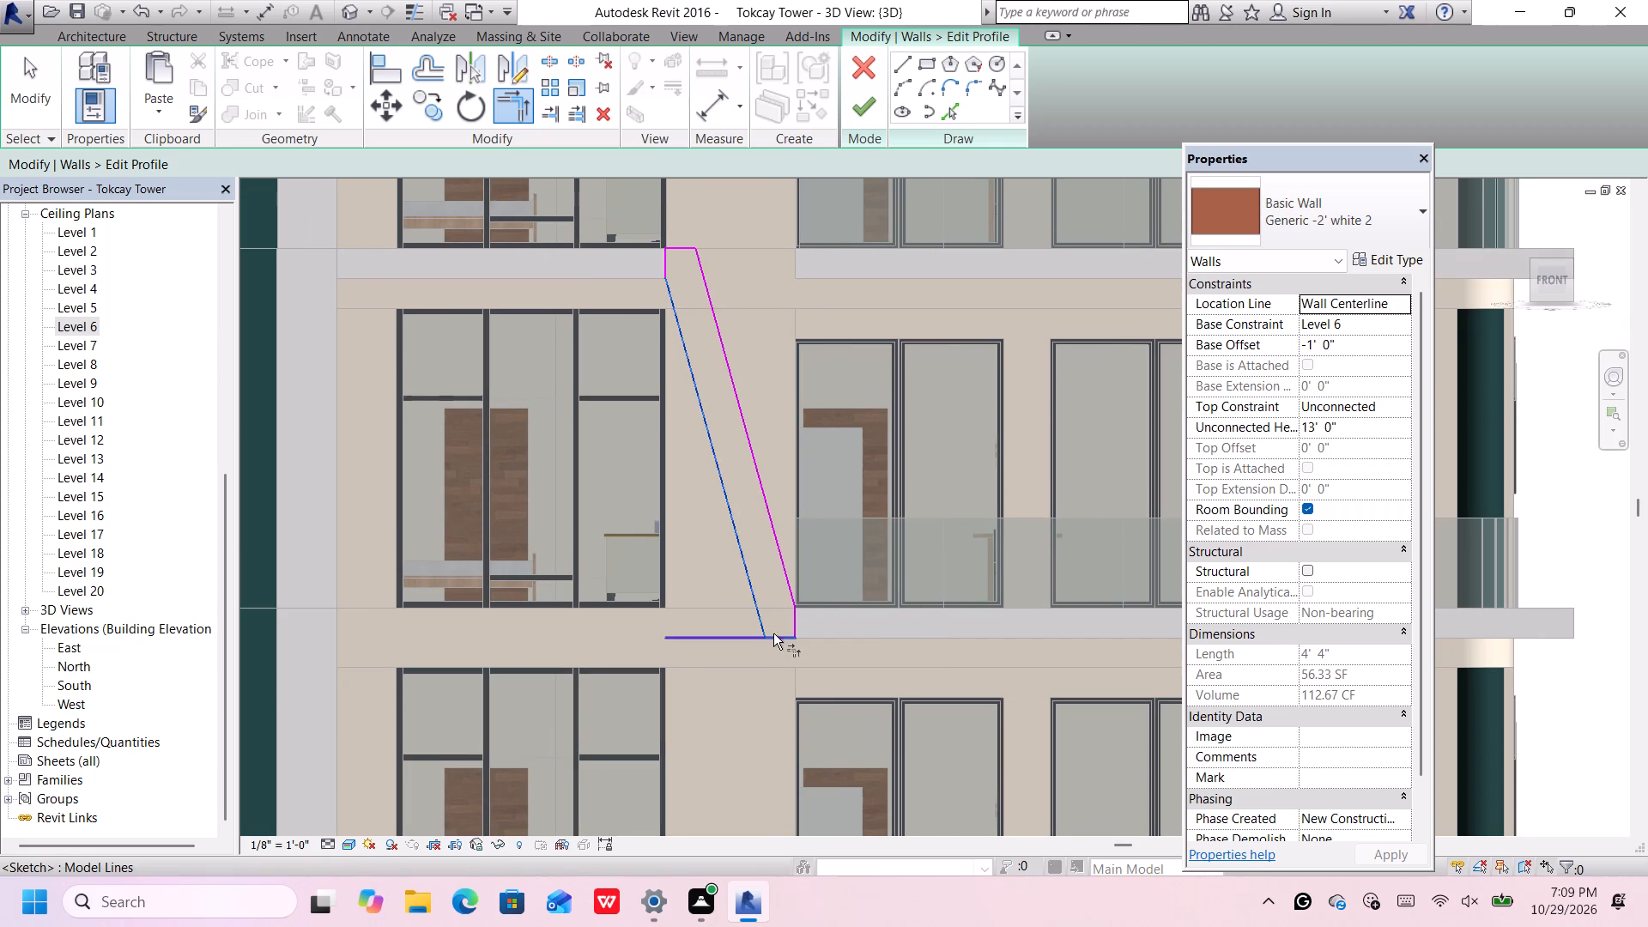
pyautogui.click(773, 633)
pyautogui.scroll(-1, 772, 615)
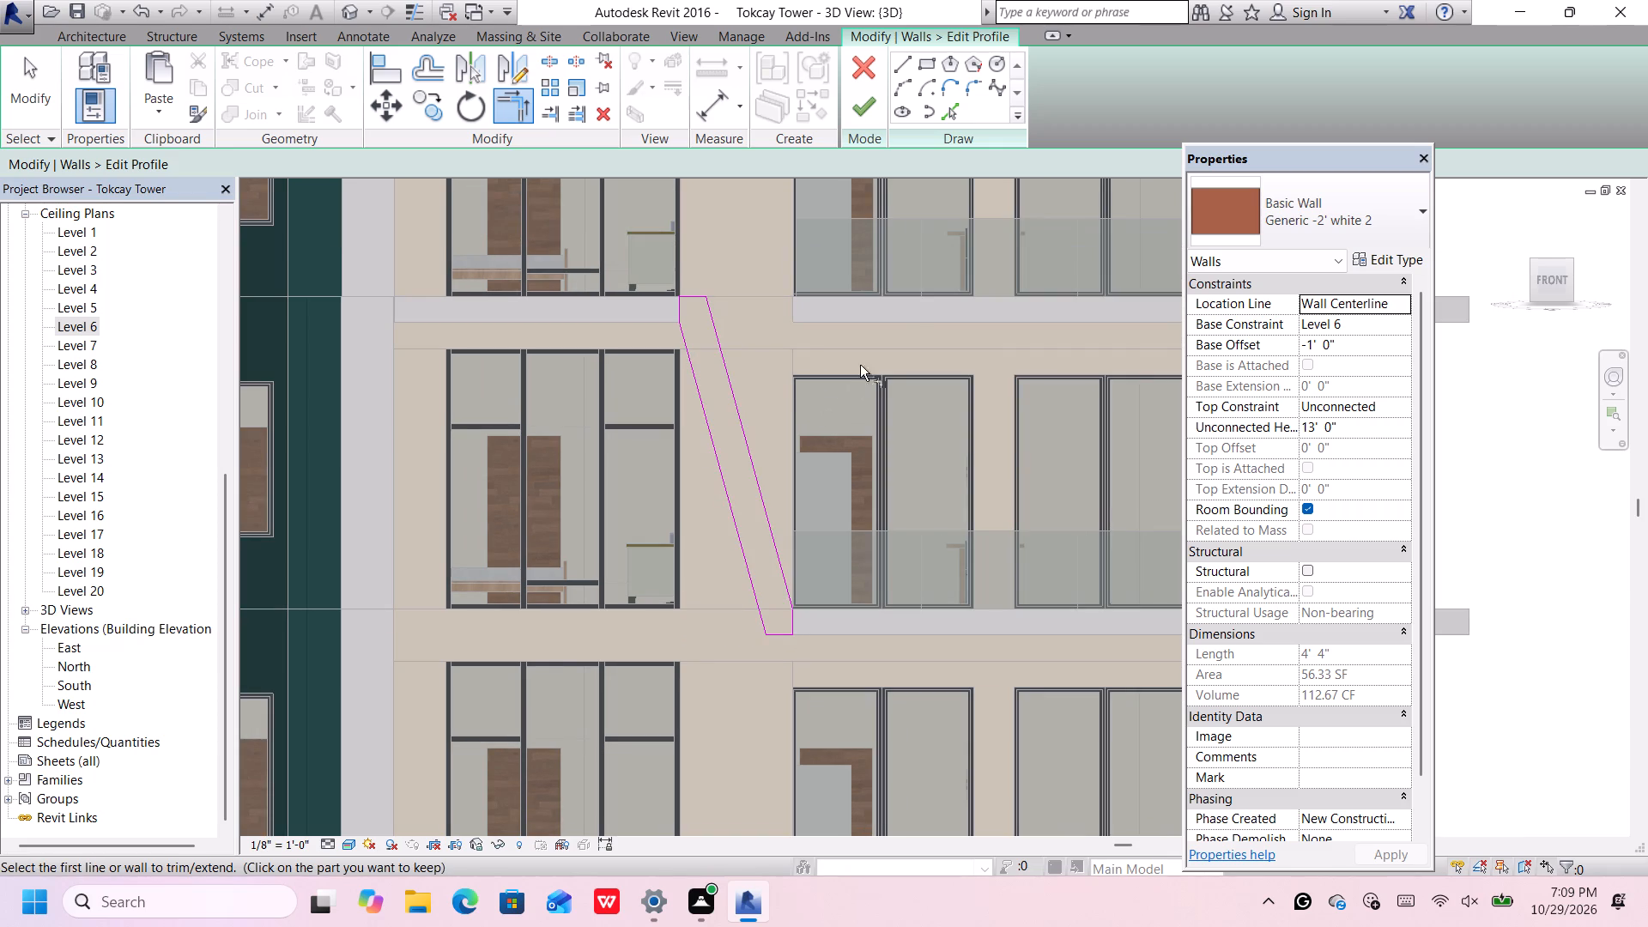
pyautogui.click(862, 110)
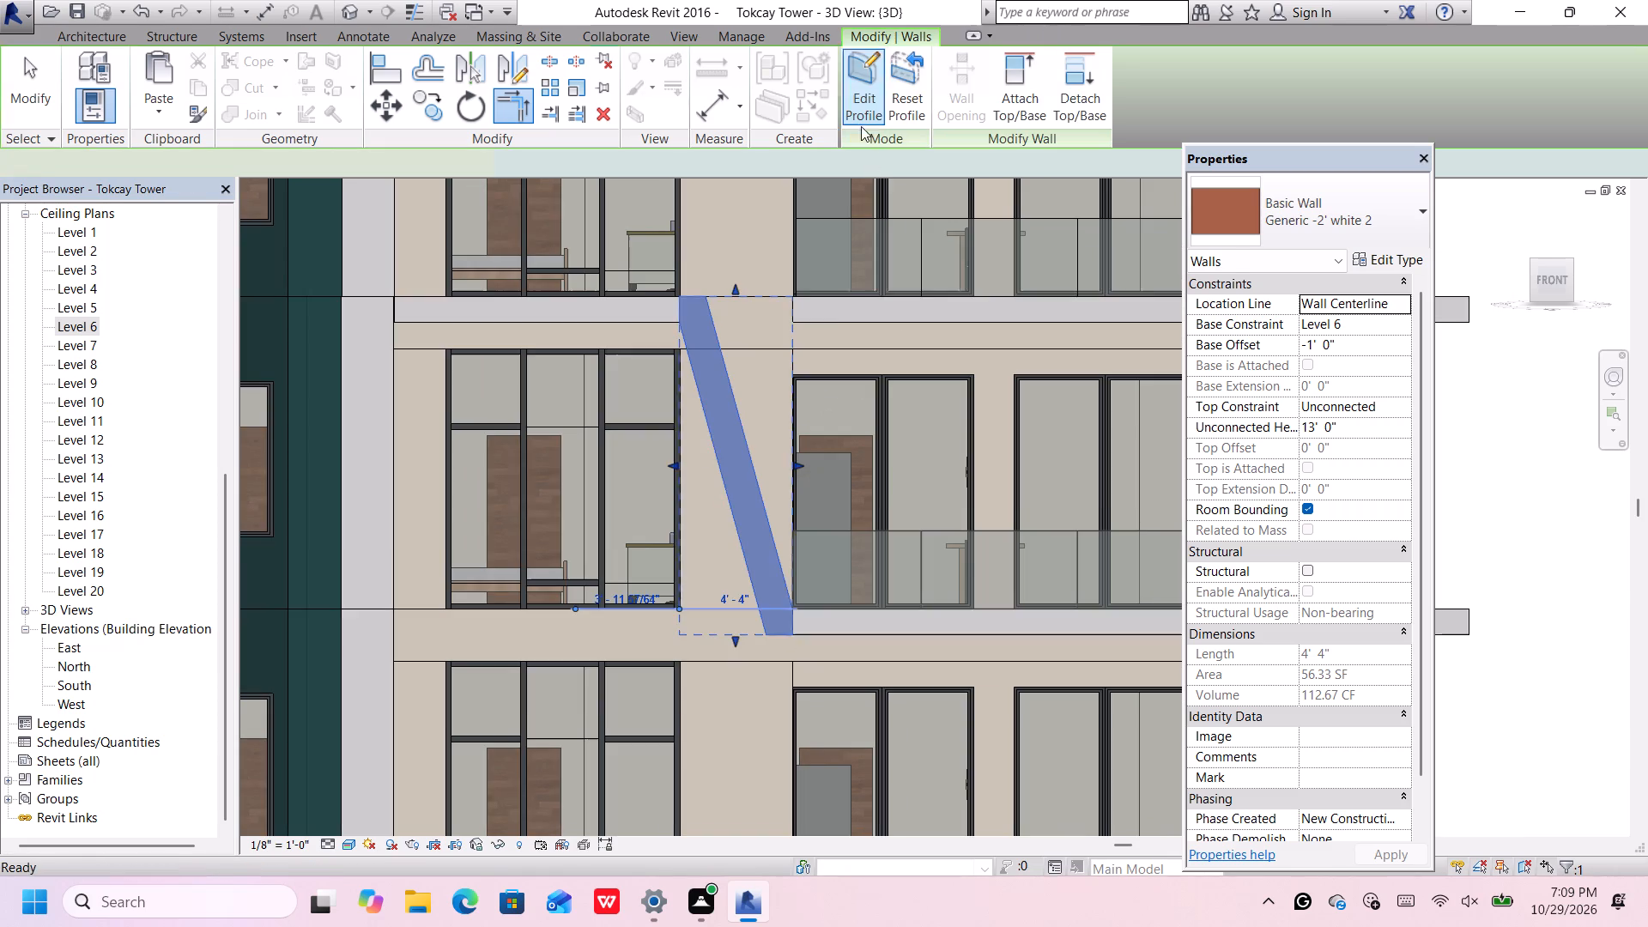
pyautogui.scroll(-9, 783, 532)
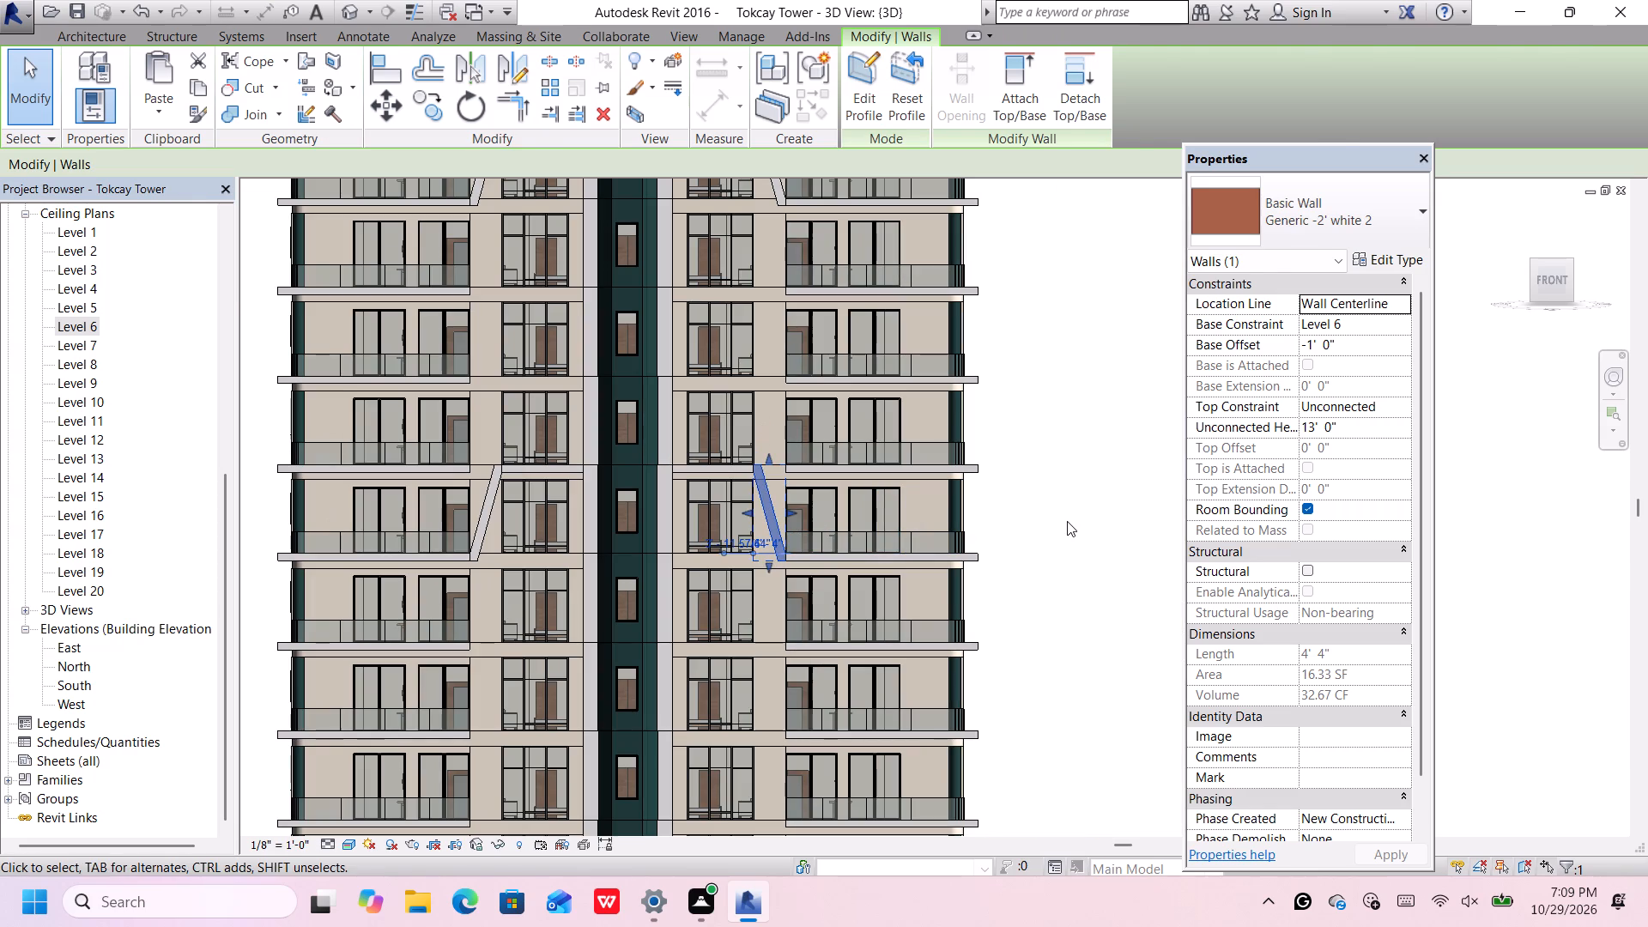
pyautogui.click(1068, 523)
# In the Level 4 ceiling plan, start a Generic - 12" white floor and sketch a rectangle about 11' by 2' outside the window wall east of the core.
pyautogui.scroll(-4, 1063, 524)
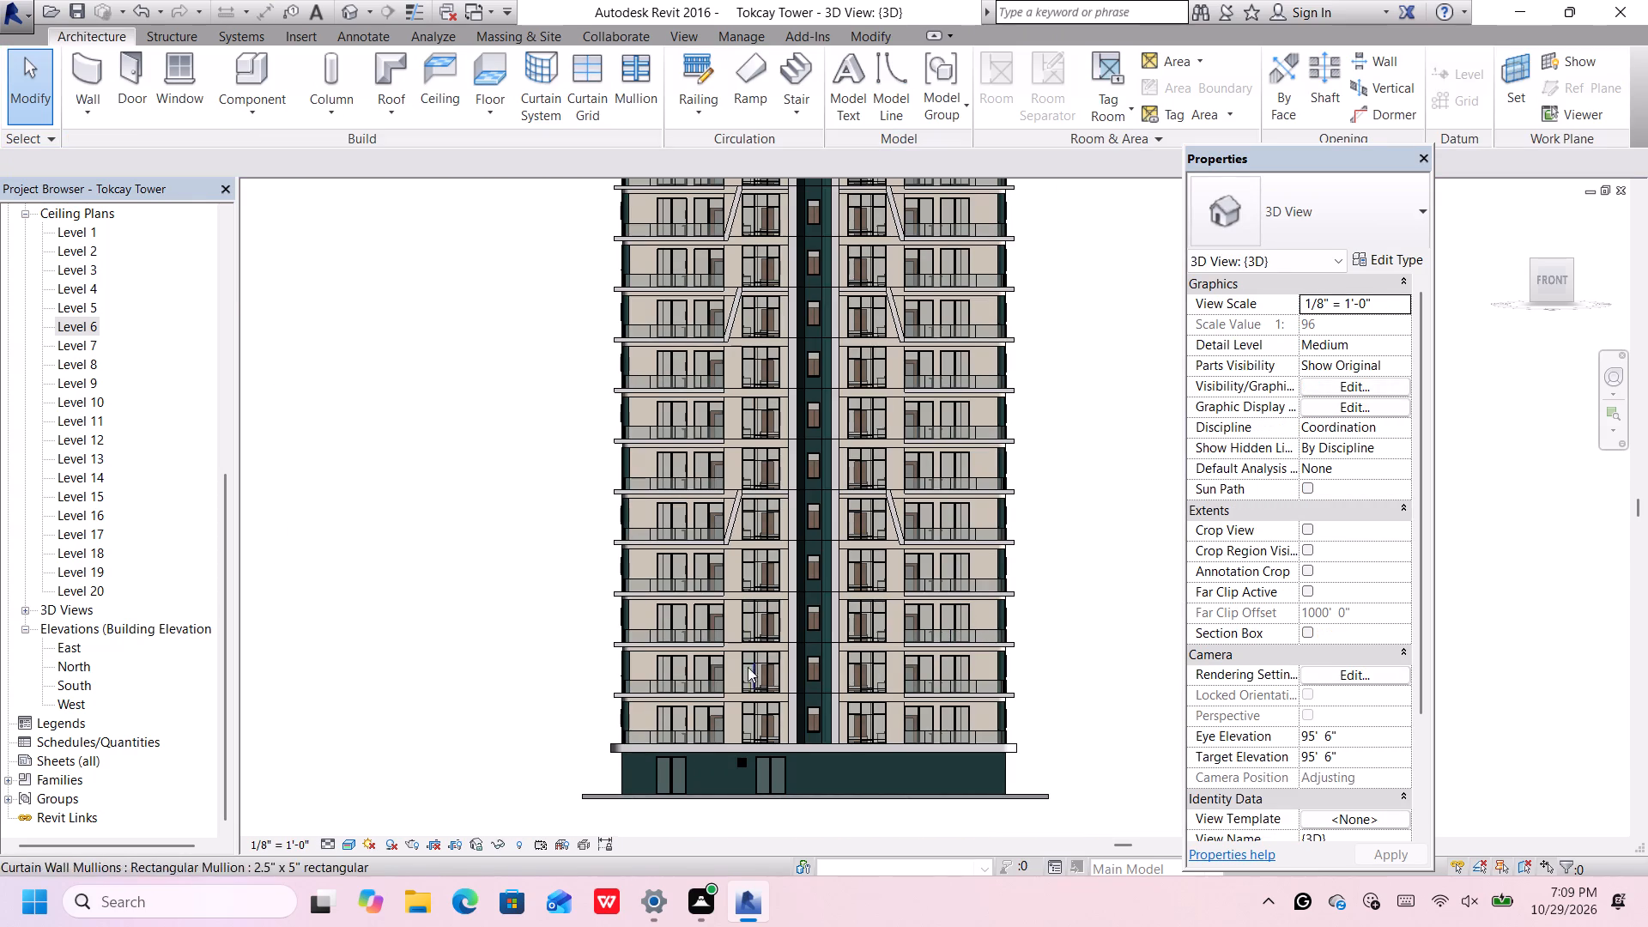
pyautogui.scroll(2, 724, 611)
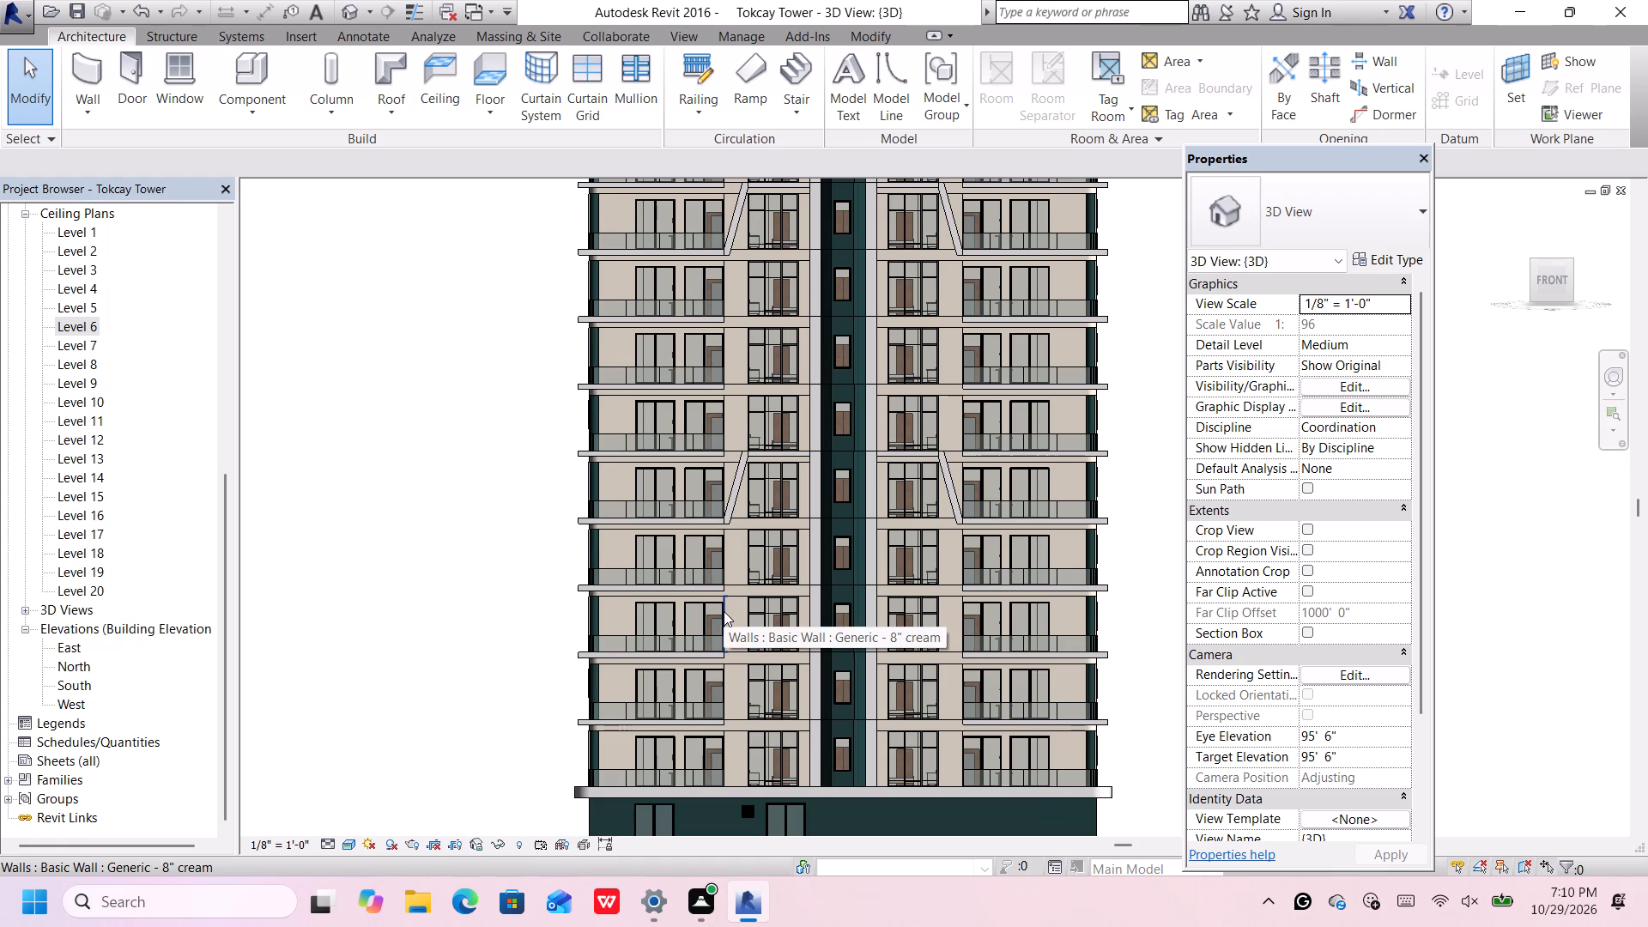
pyautogui.scroll(-2, 734, 603)
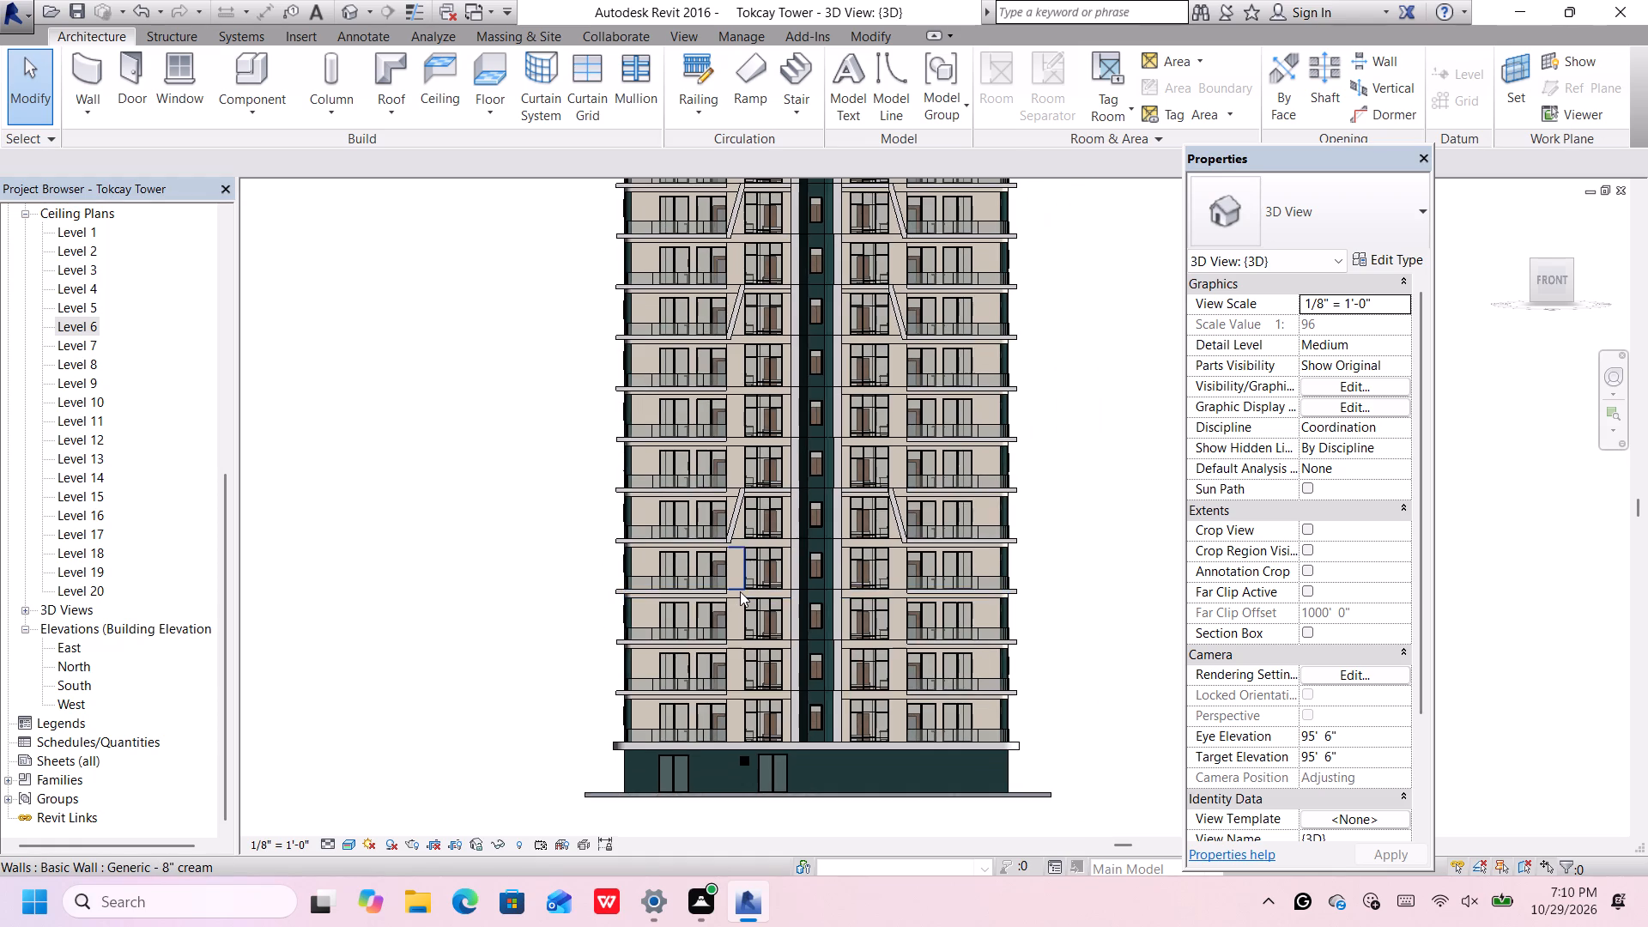
pyautogui.scroll(1, 740, 591)
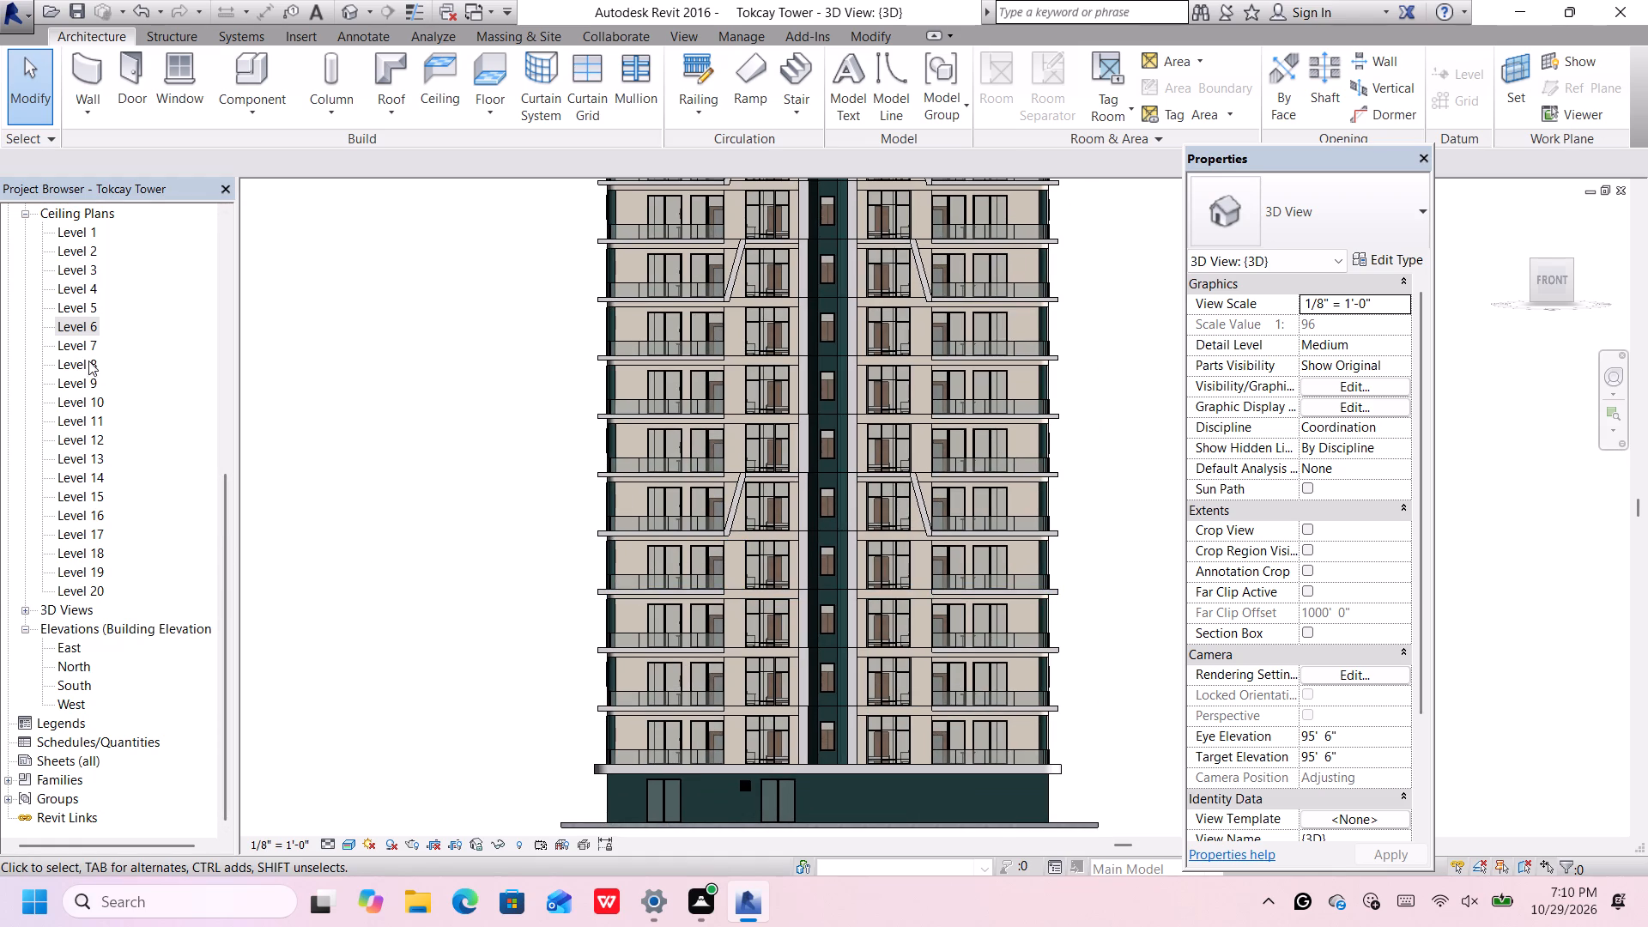
pyautogui.doubleClick(88, 289)
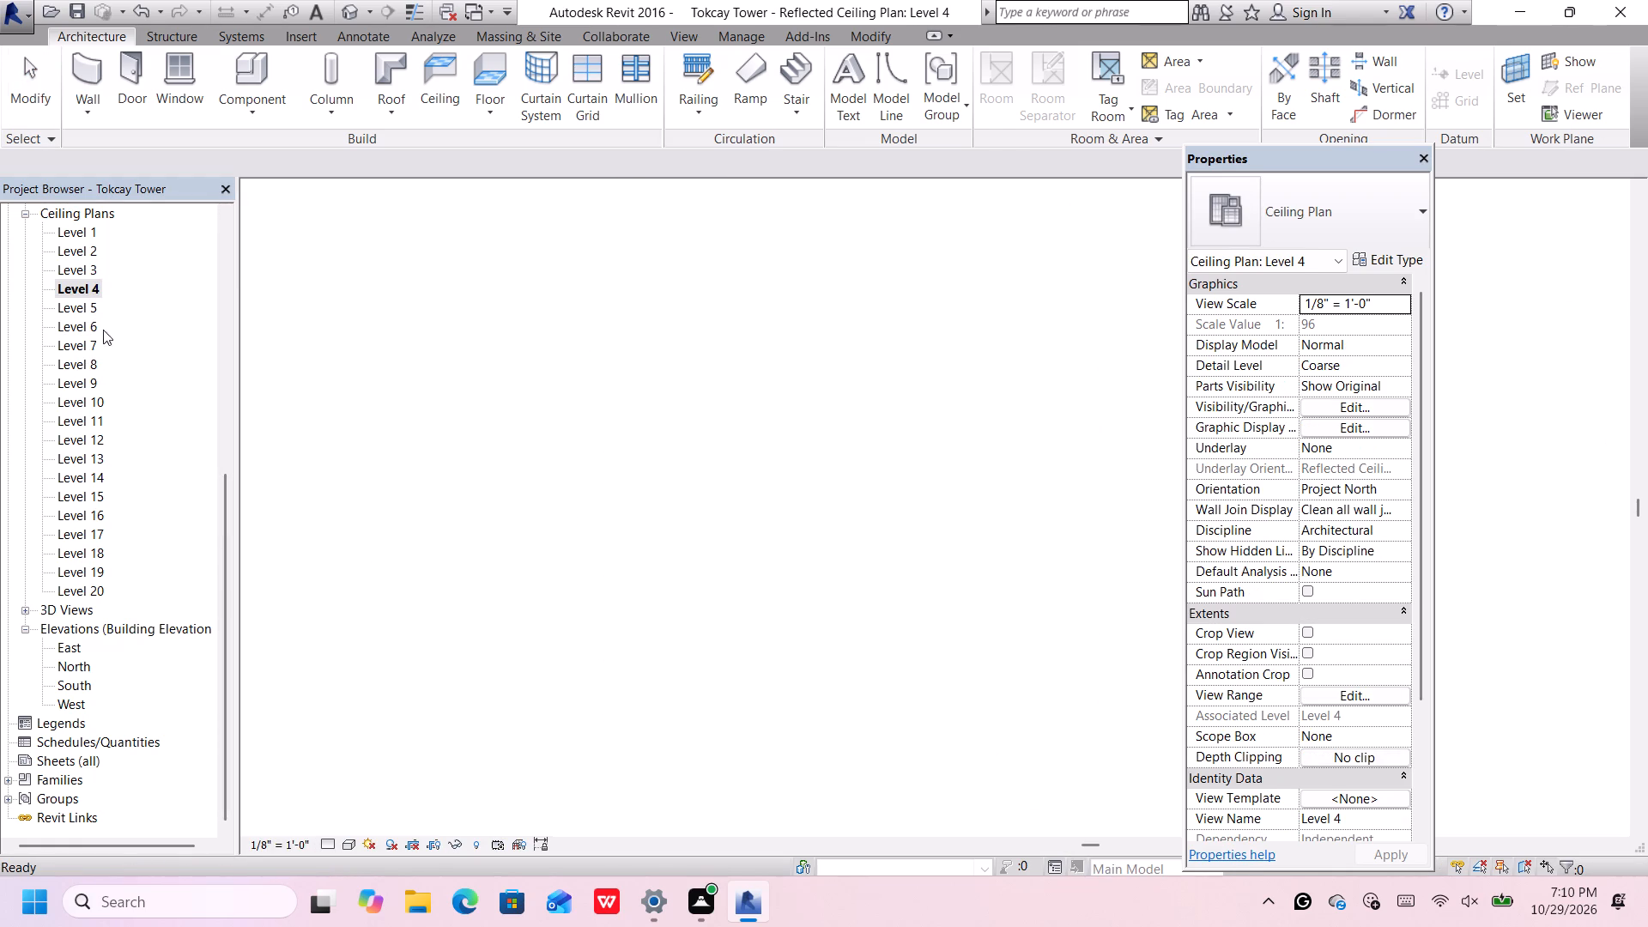
pyautogui.scroll(-4, 545, 470)
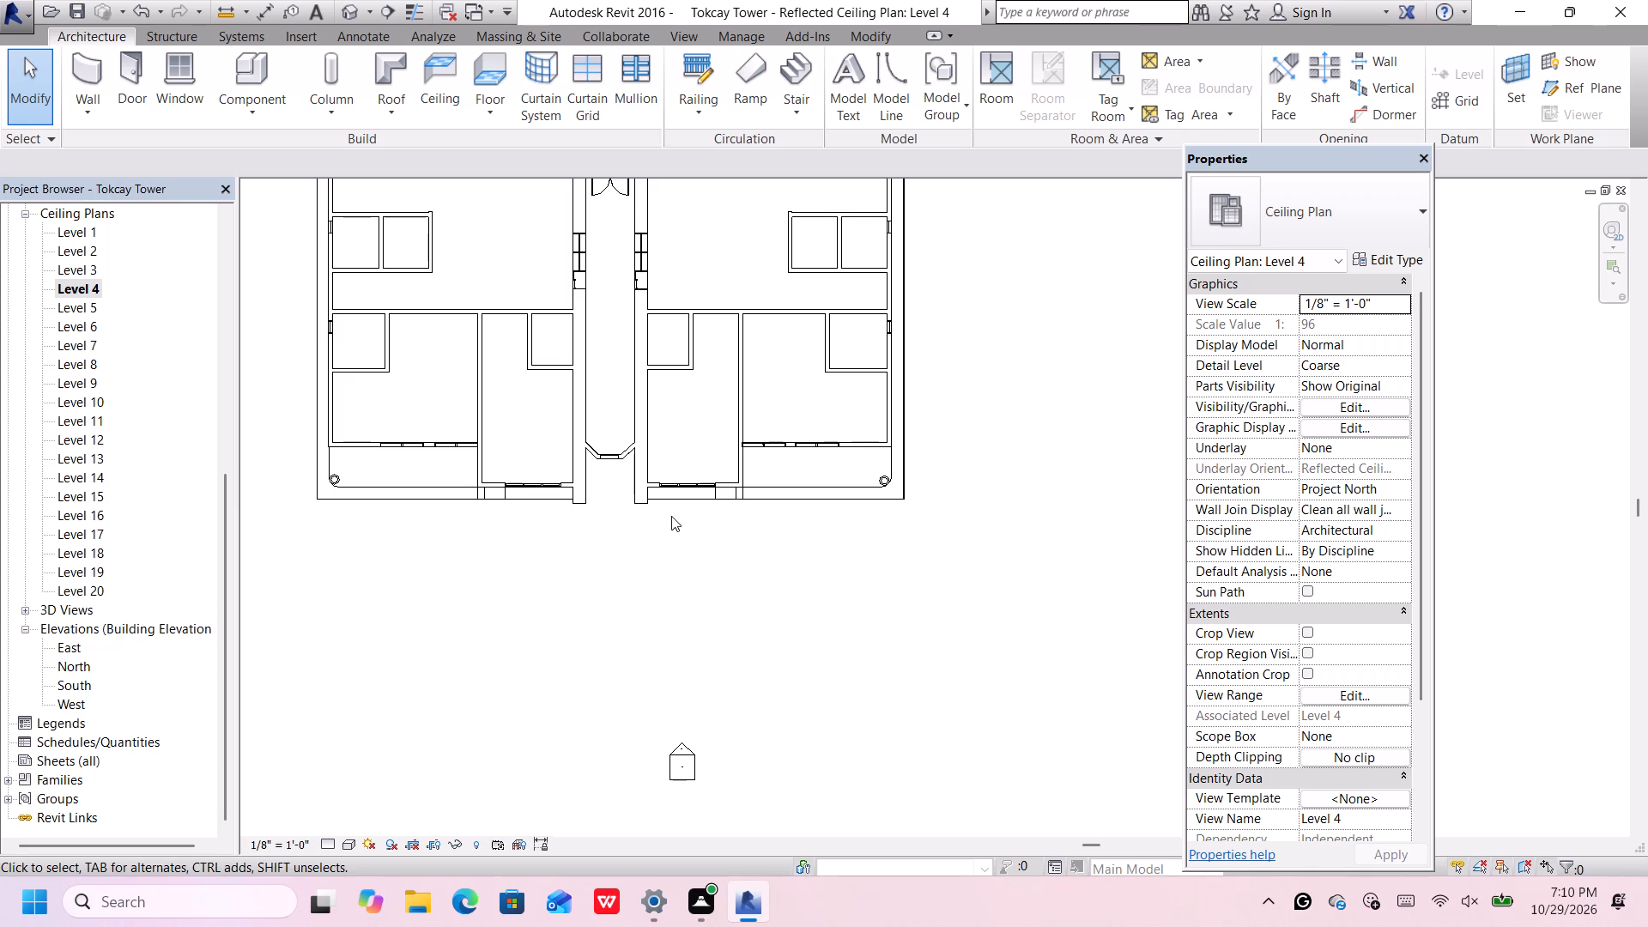
pyautogui.click(482, 79)
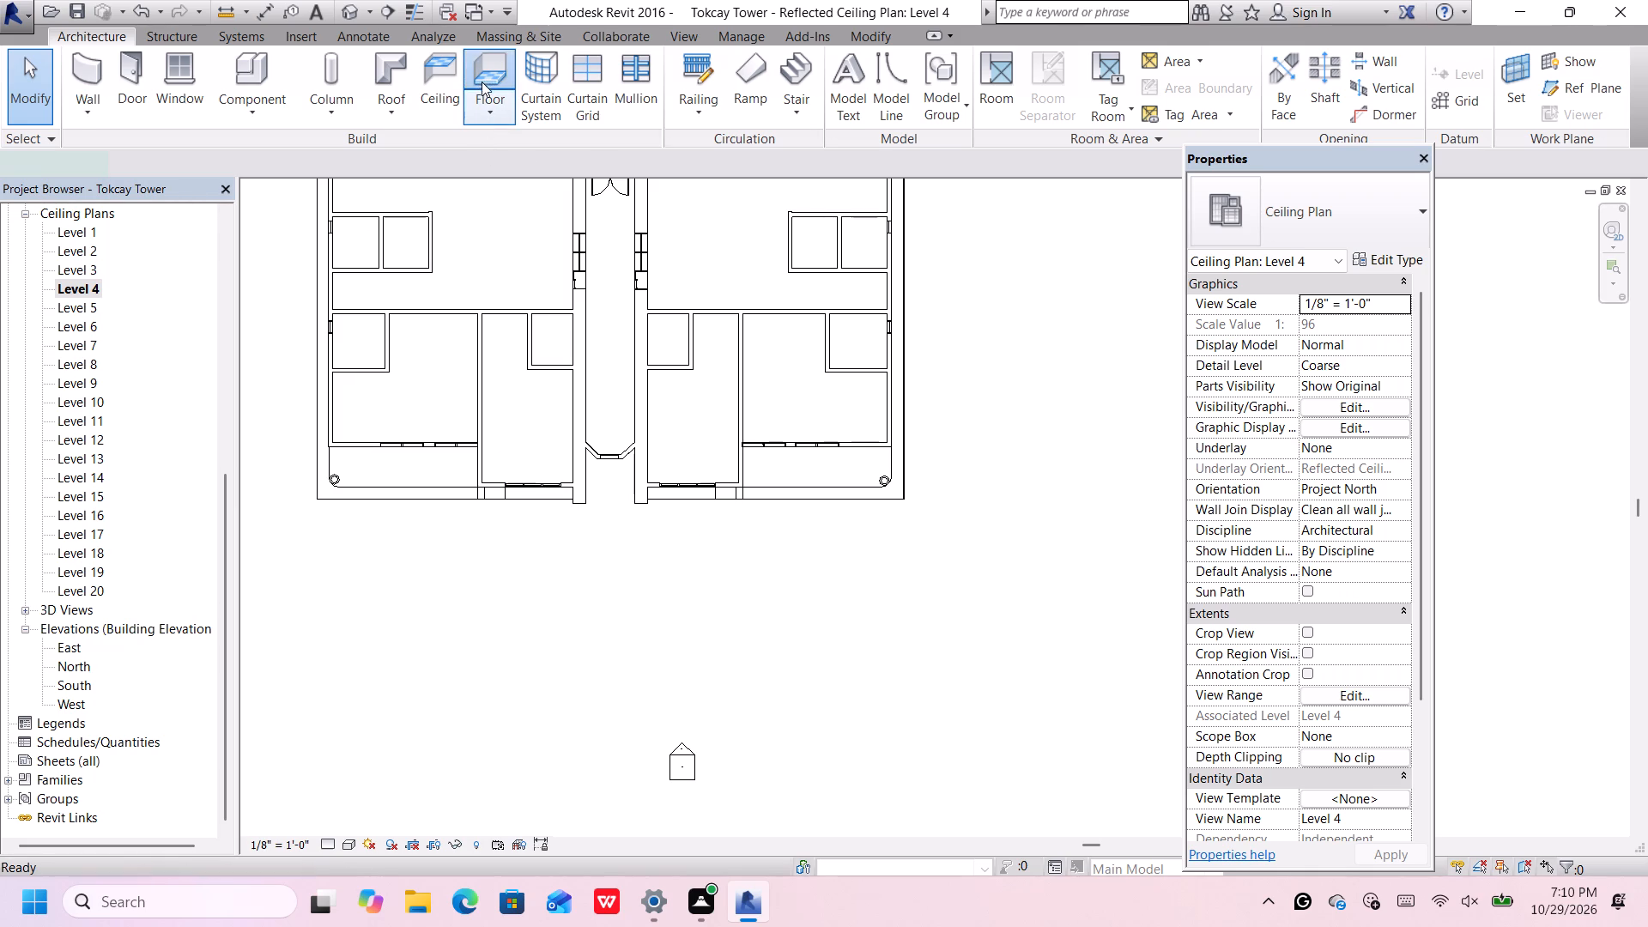
pyautogui.scroll(1, 621, 495)
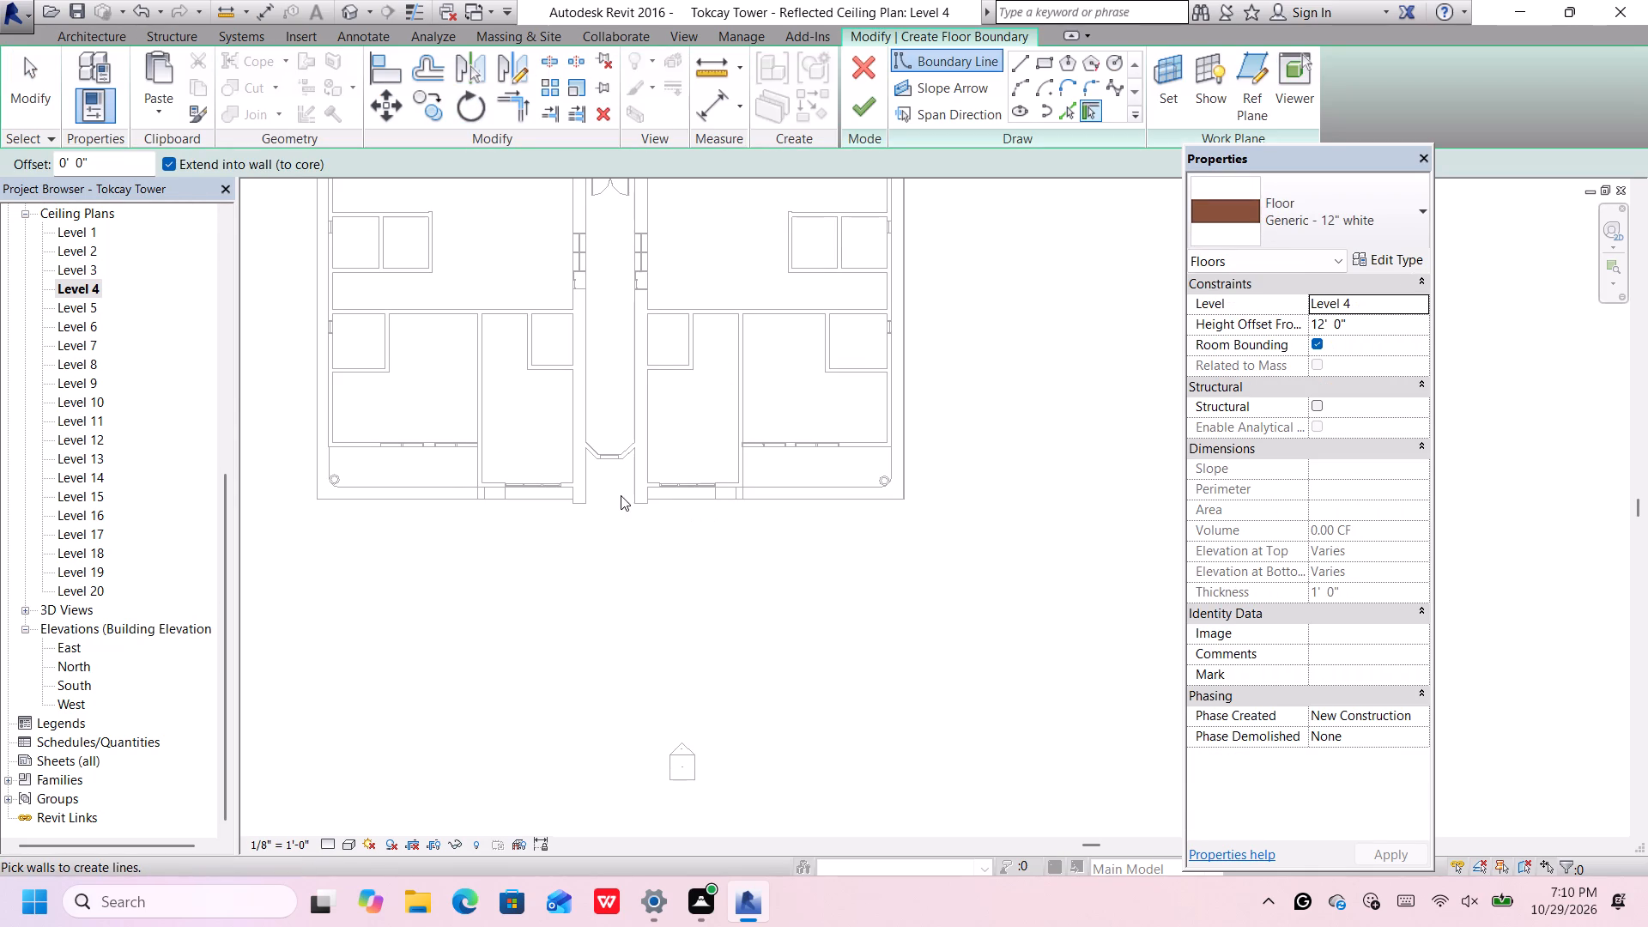
pyautogui.scroll(4, 621, 495)
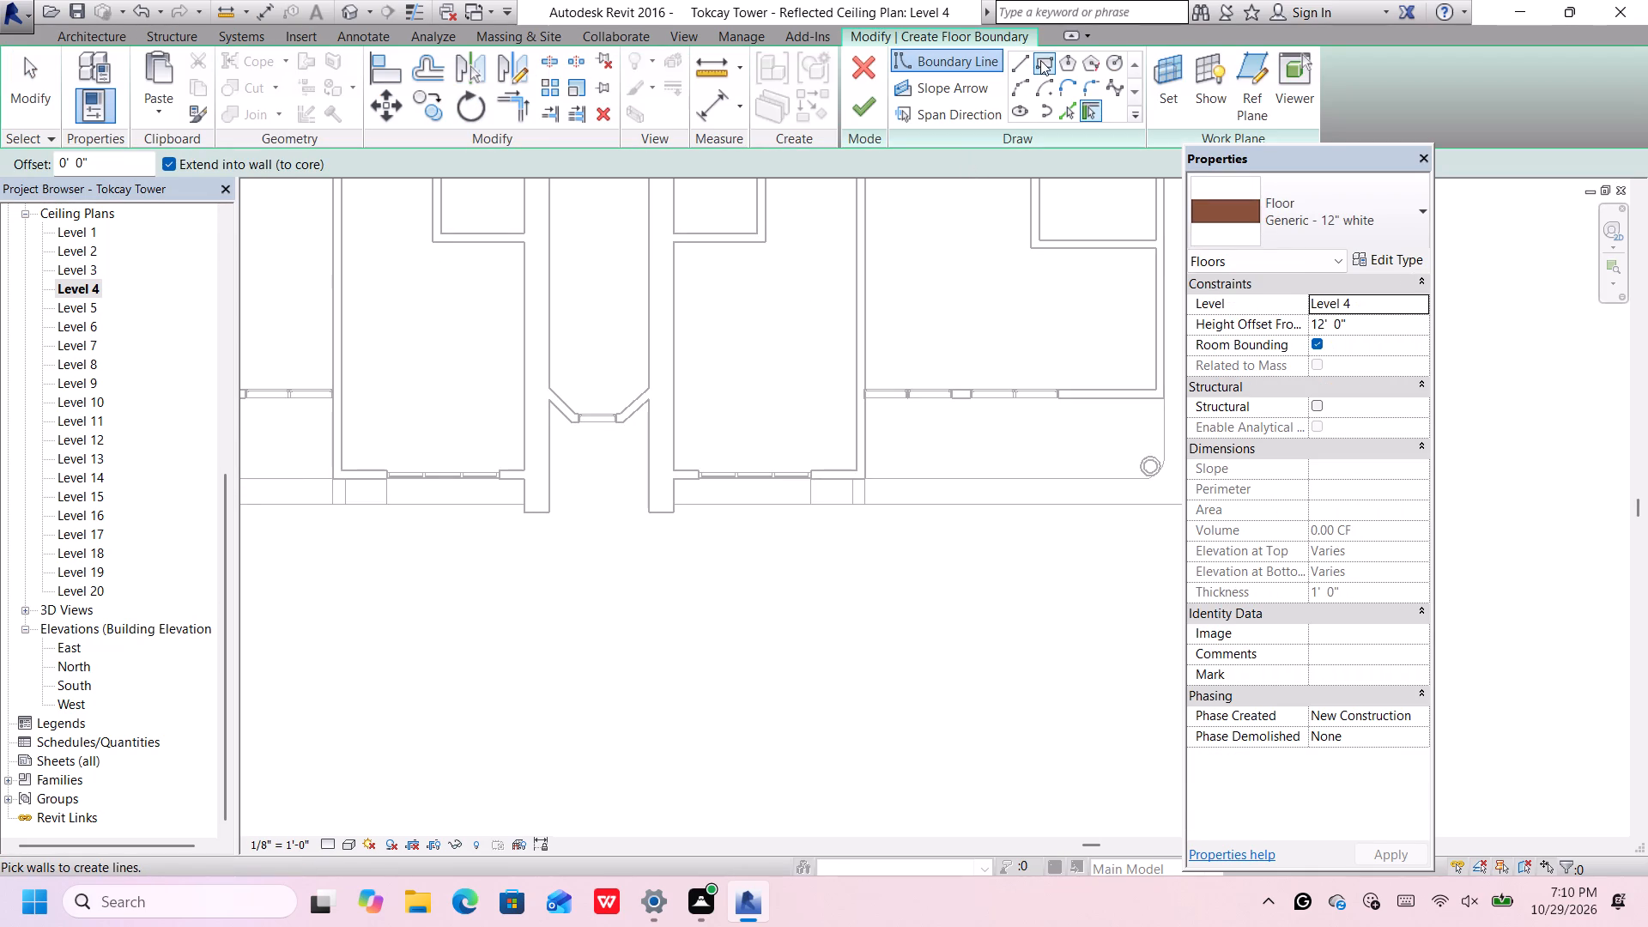
pyautogui.click(1041, 60)
pyautogui.click(673, 480)
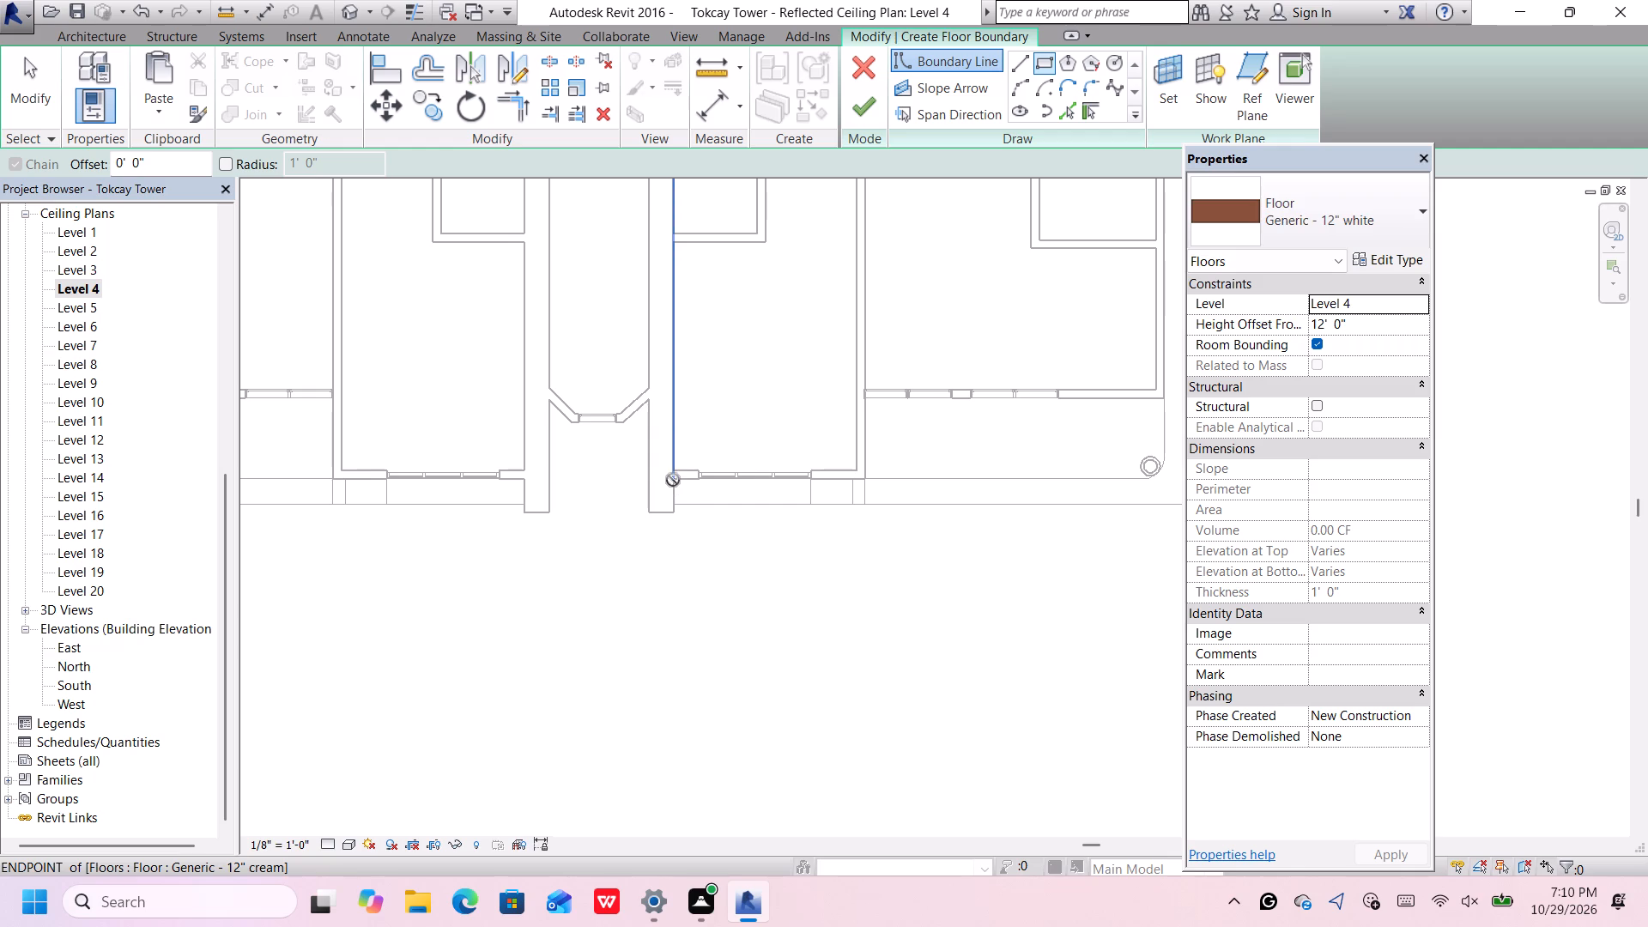
pyautogui.scroll(3, 809, 501)
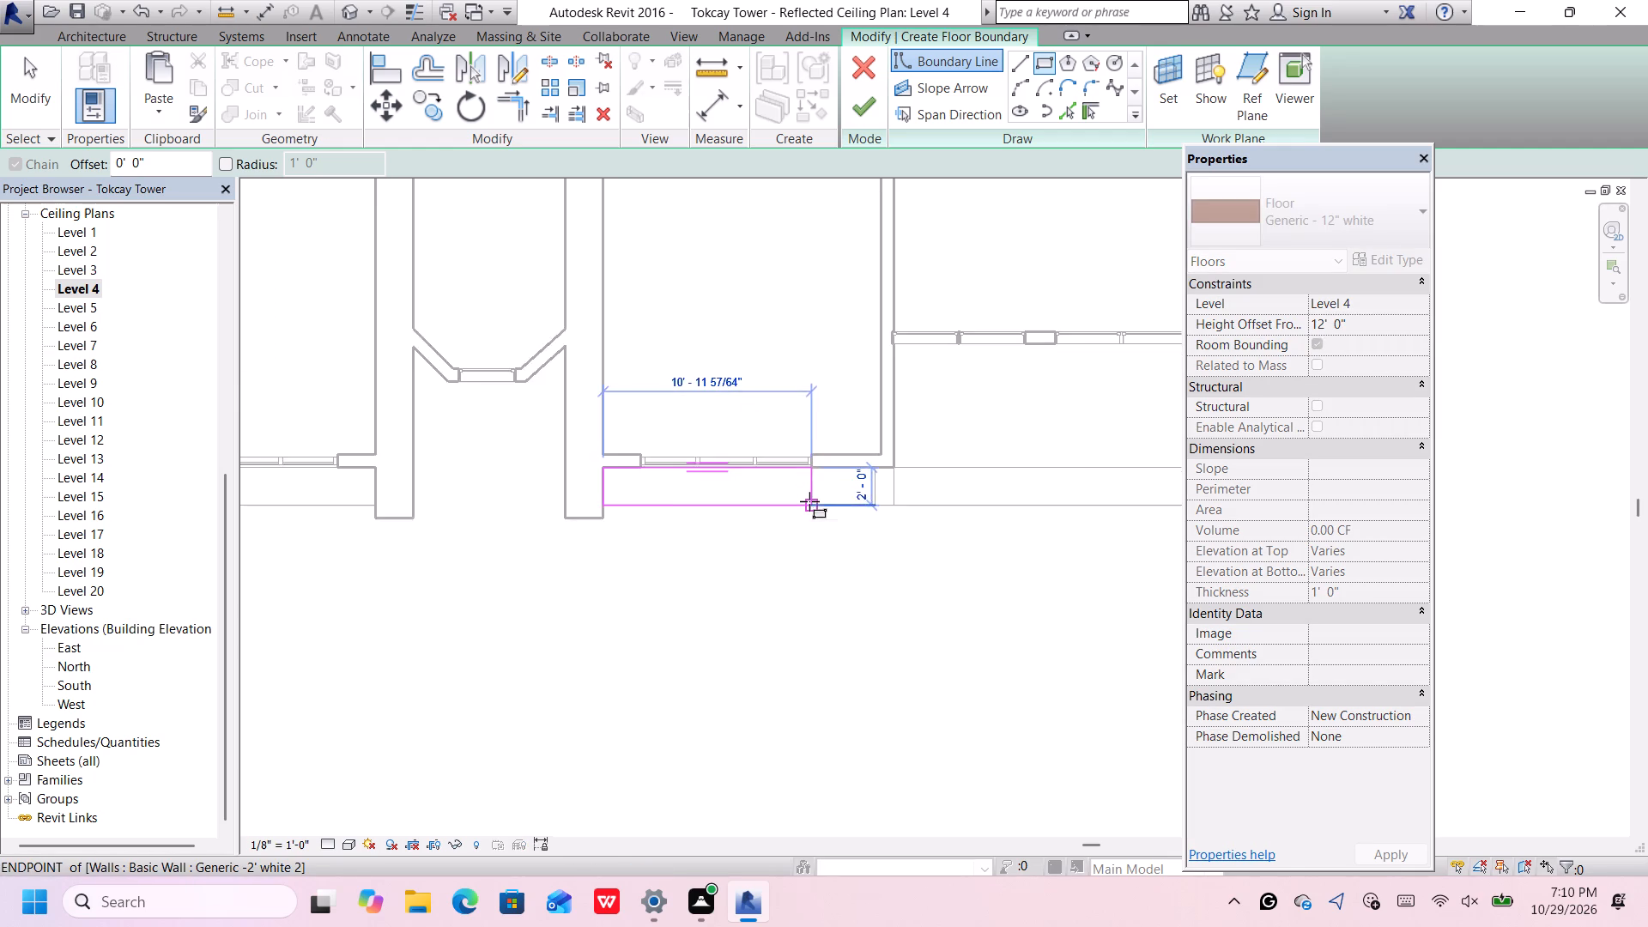
pyautogui.scroll(4, 809, 501)
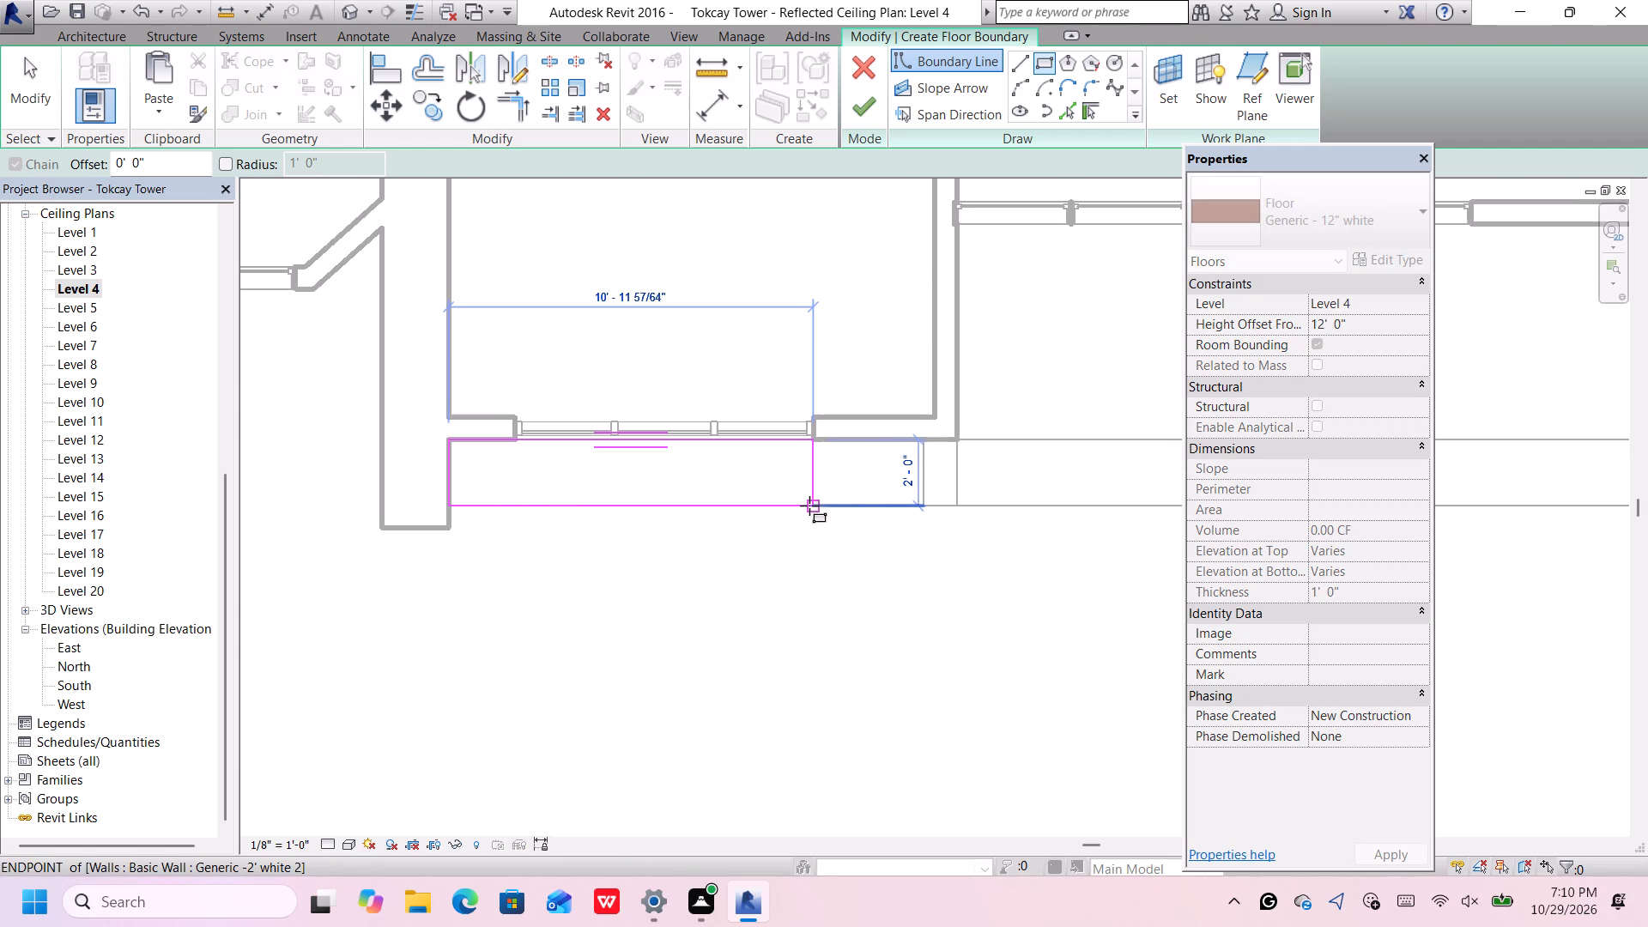
pyautogui.click(810, 506)
# Sketch a matching 11' by 2' rectangle outside the window wall west of the core, and finish the floor boundary.
pyautogui.scroll(-10, 810, 506)
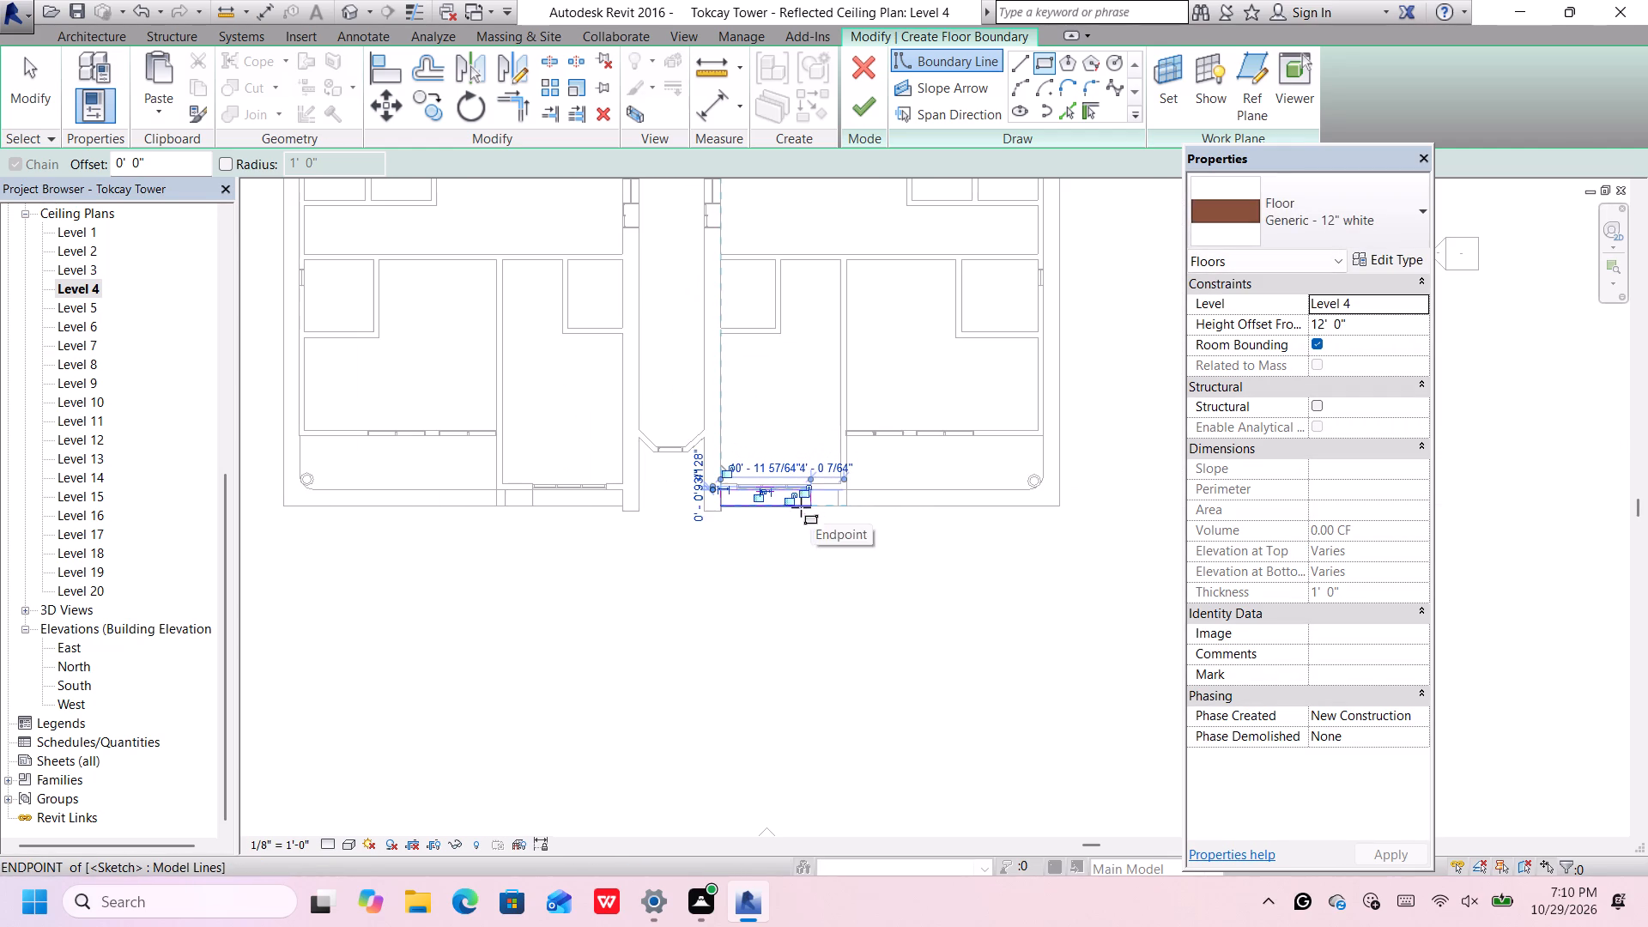
pyautogui.scroll(8, 616, 493)
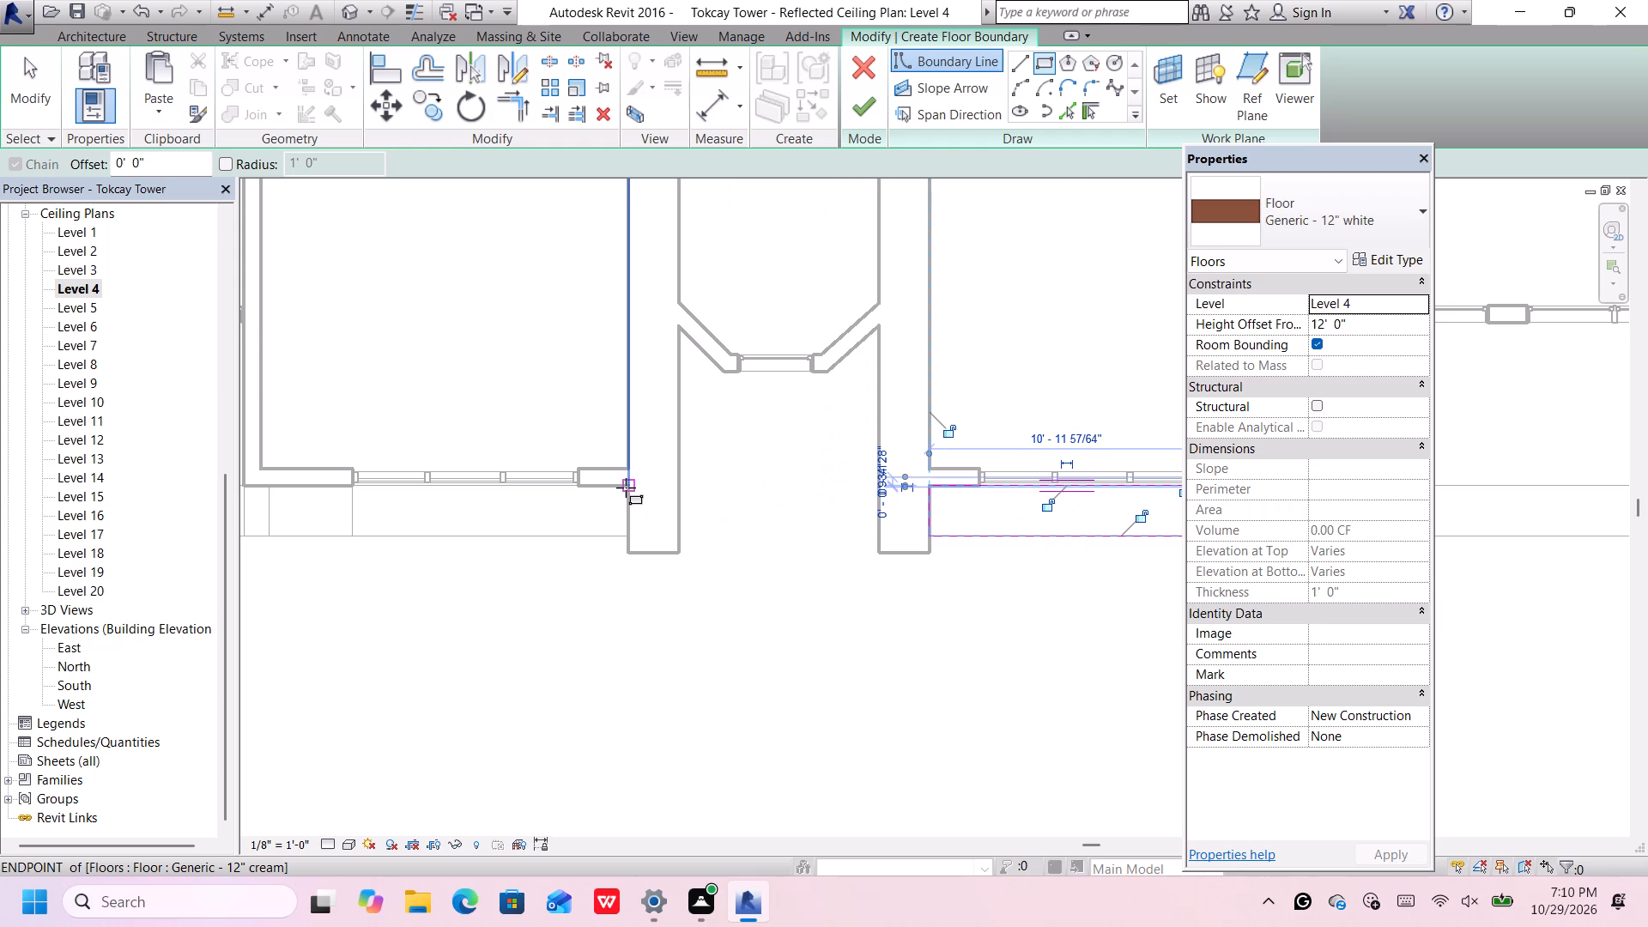
pyautogui.click(628, 487)
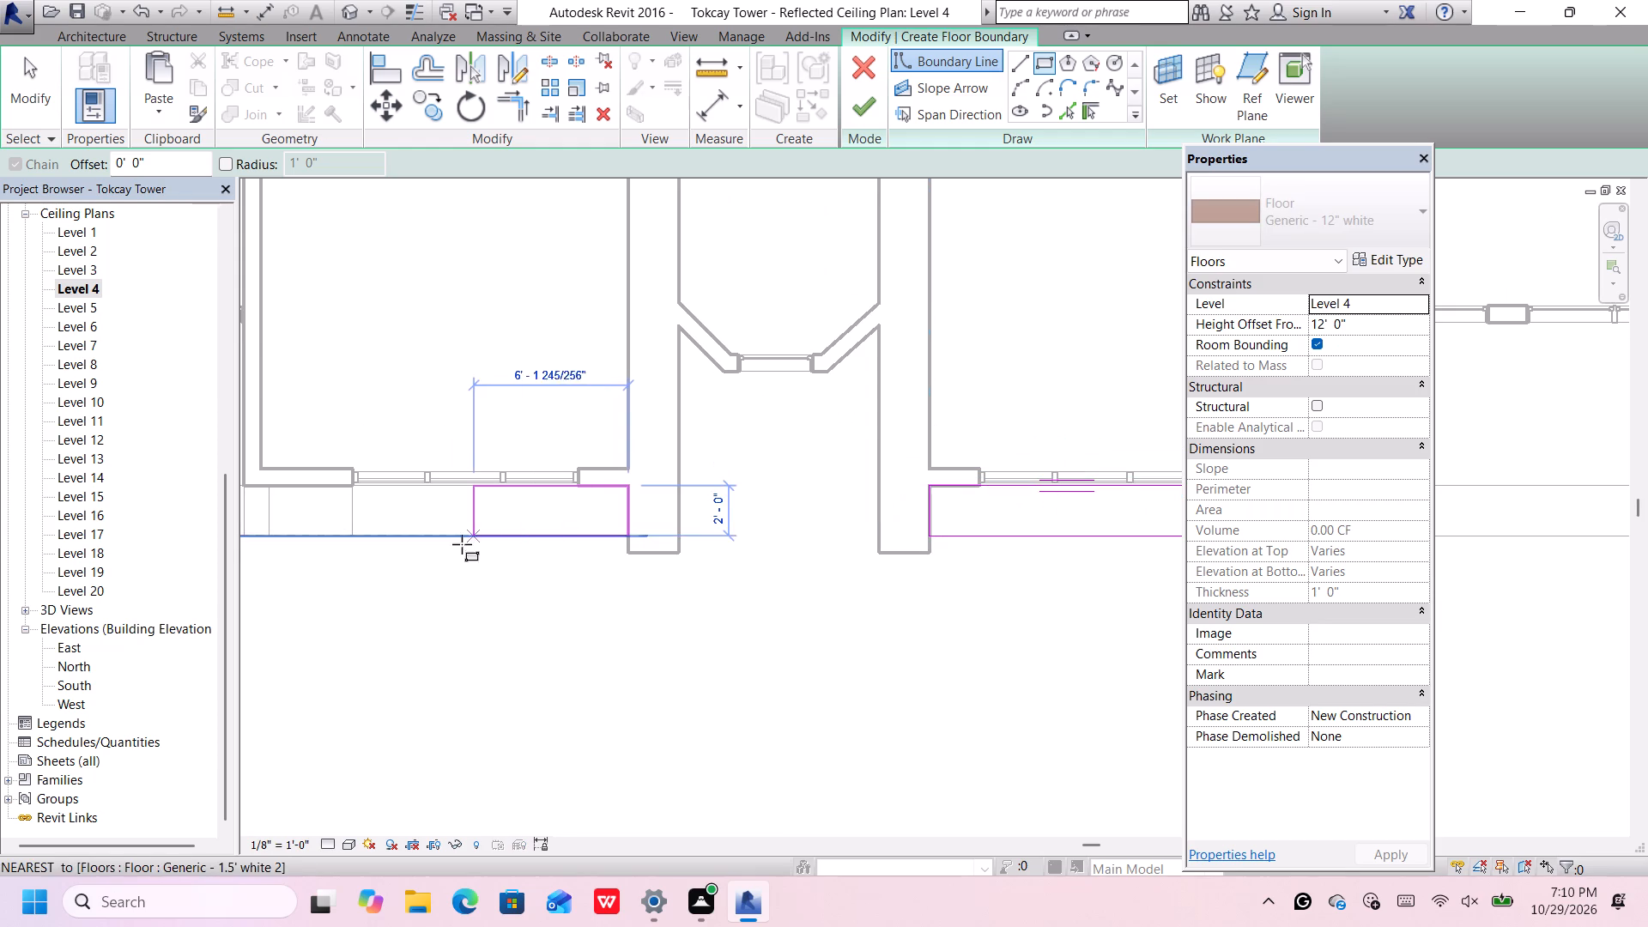
pyautogui.click(351, 530)
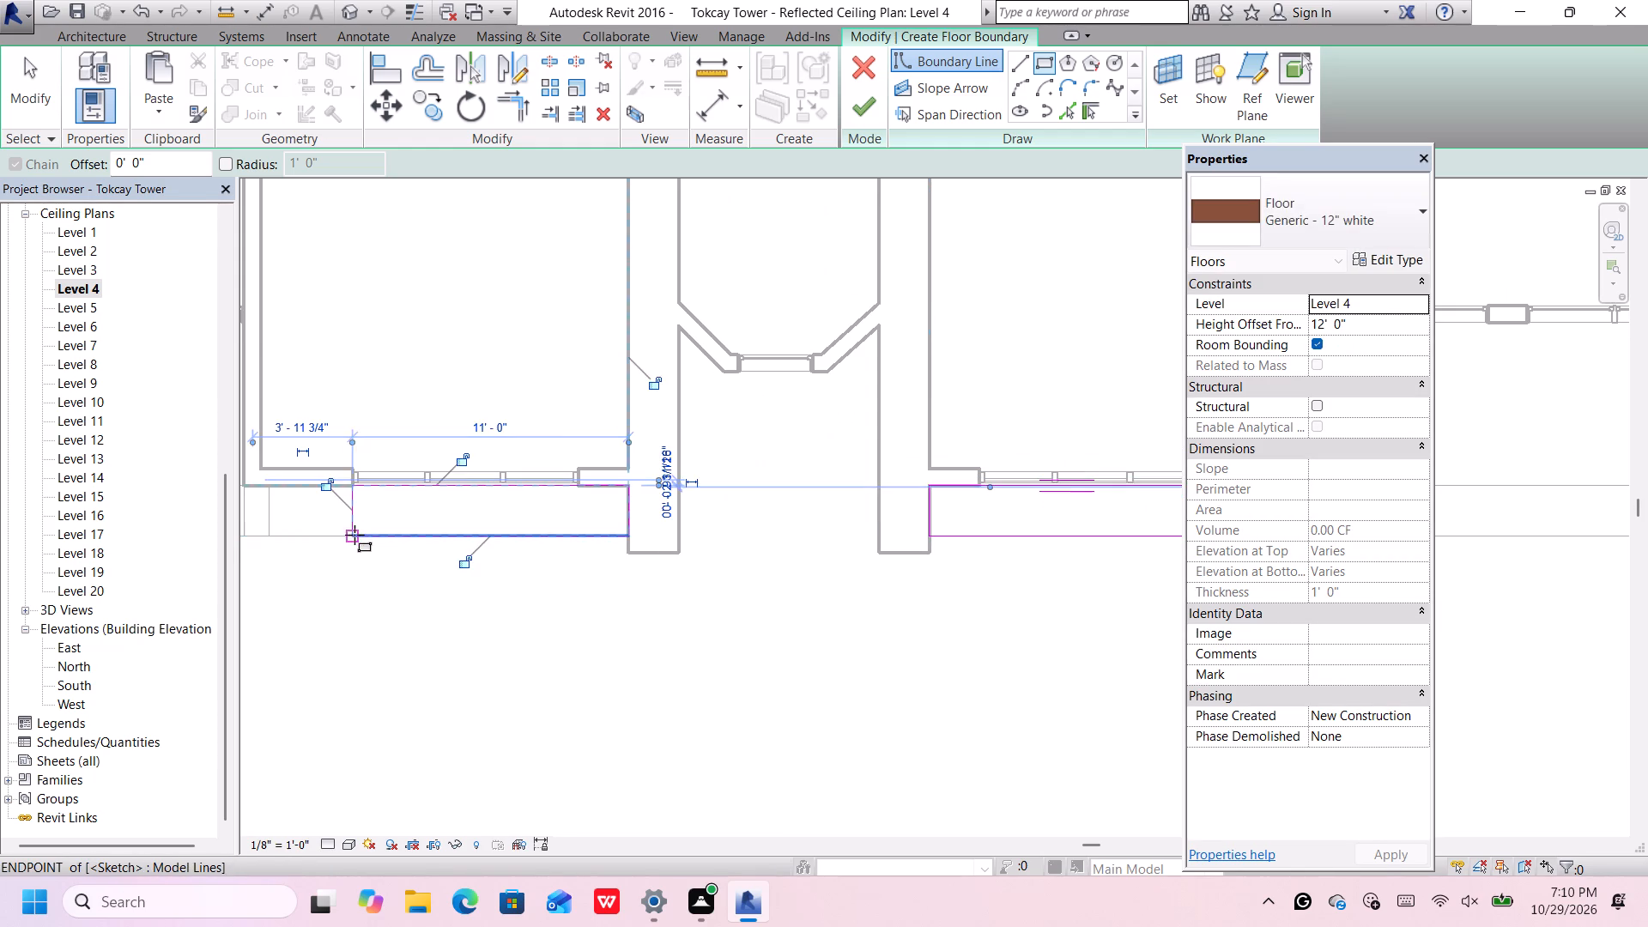
pyautogui.scroll(-6, 354, 537)
pyautogui.moveTo(479, 608); pyautogui.dragTo(694, 603, button='middle')
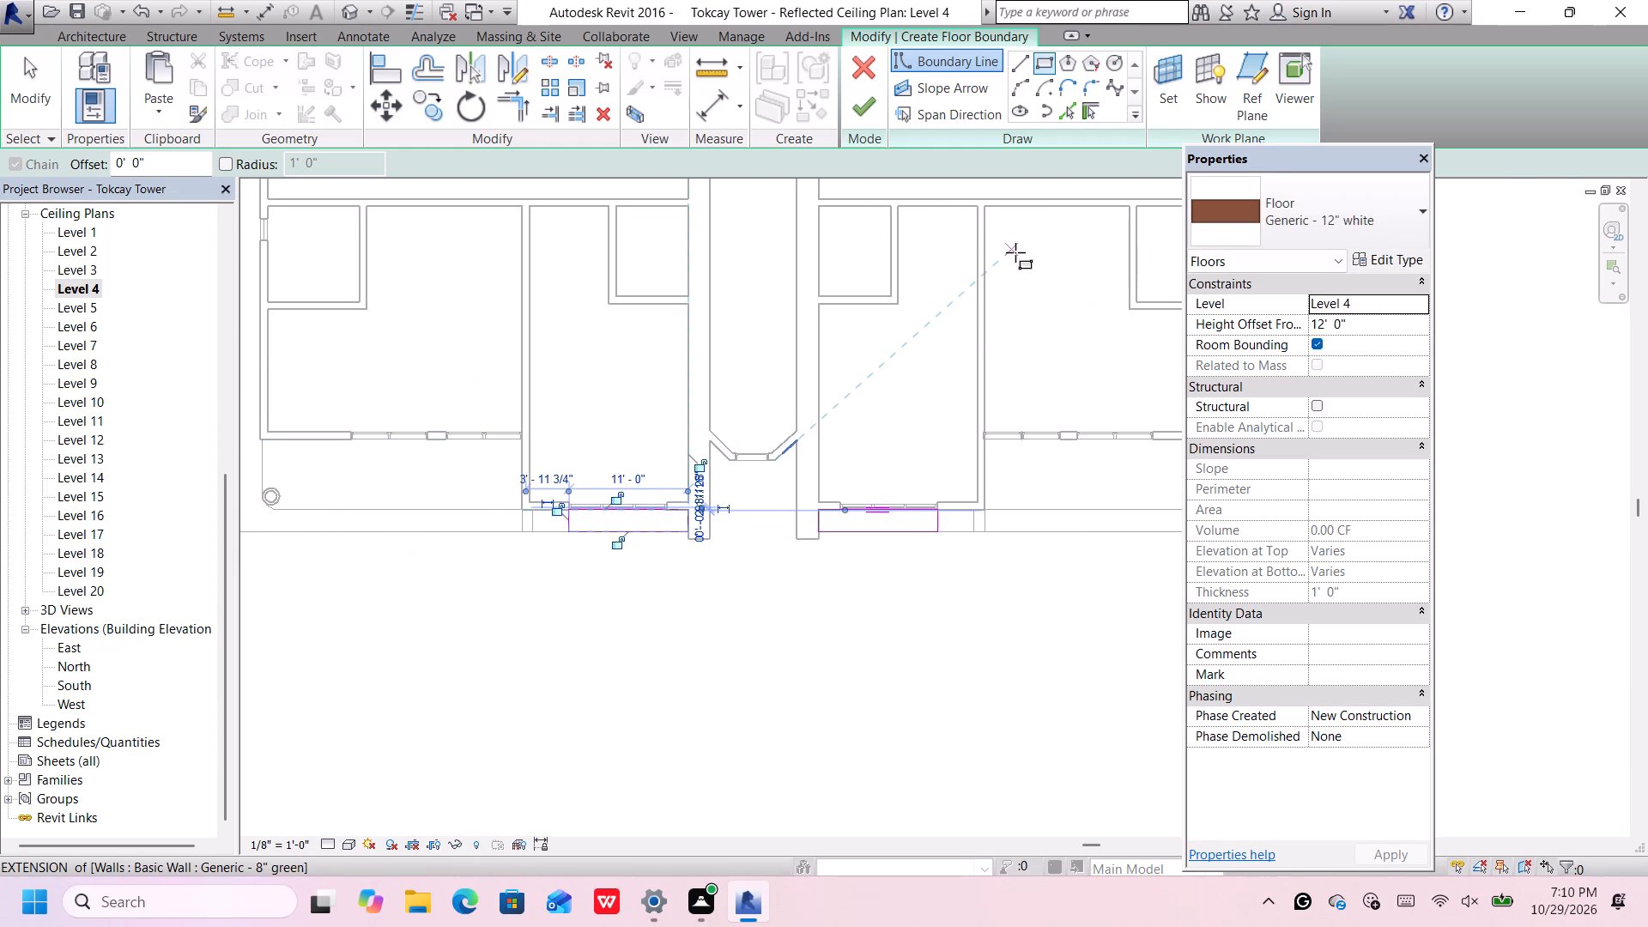
pyautogui.click(866, 112)
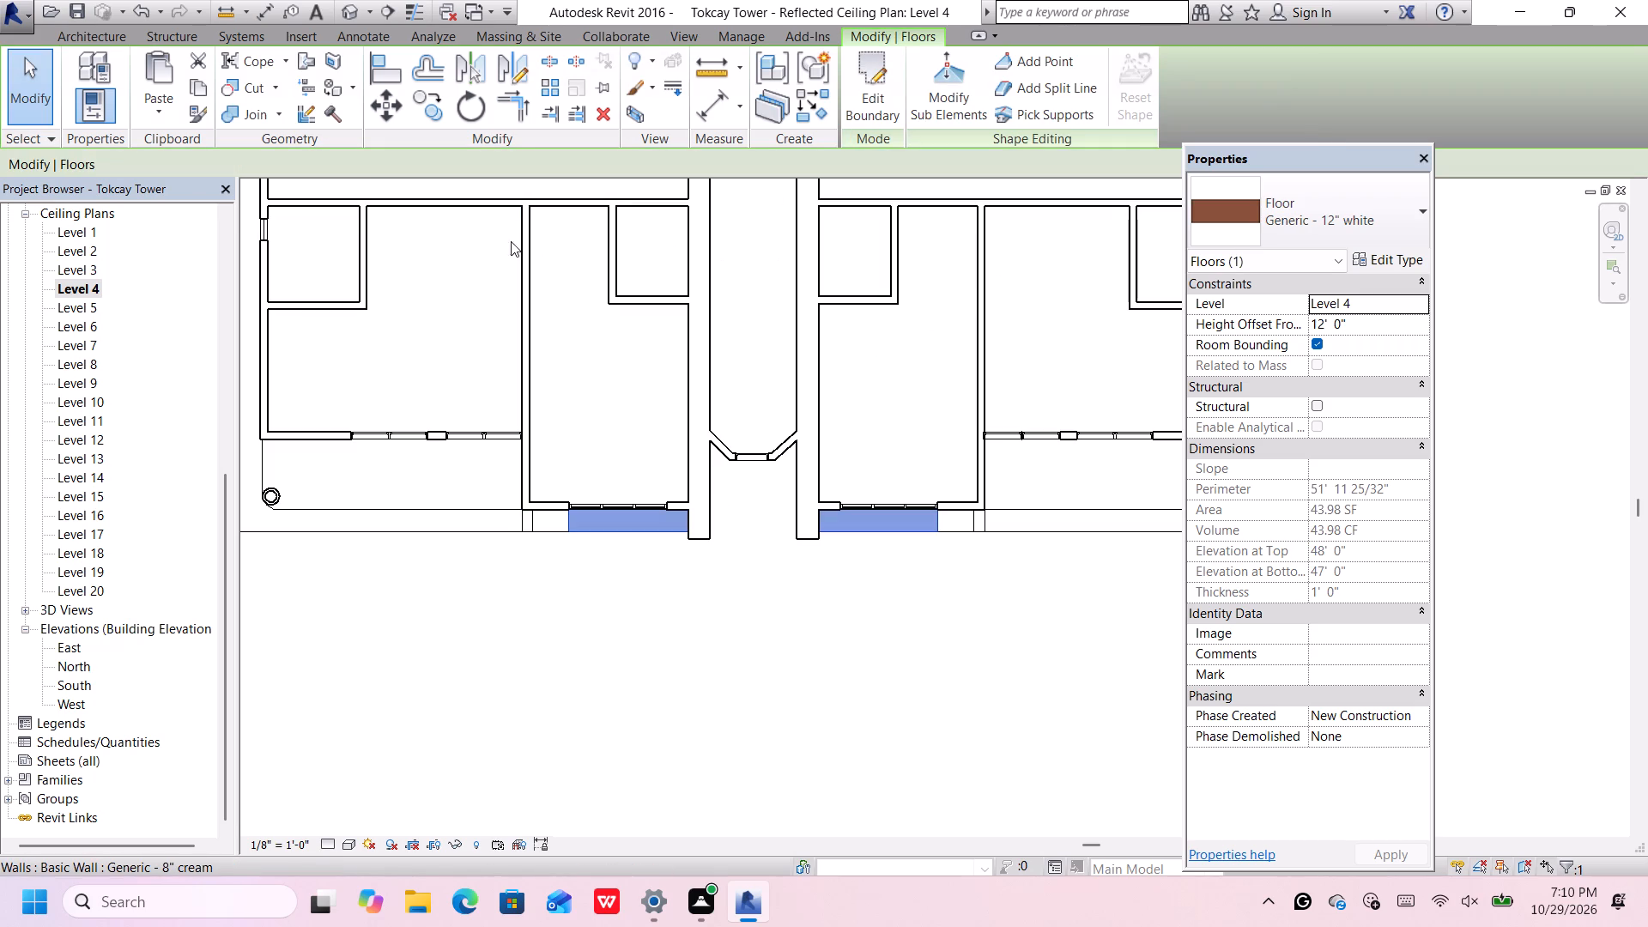
# Draw a Generic -2' white 2 wall about 4'-4" long from the western floor strip's outer end to the room's outer corner.
pyautogui.click(64, 30)
pyautogui.click(86, 78)
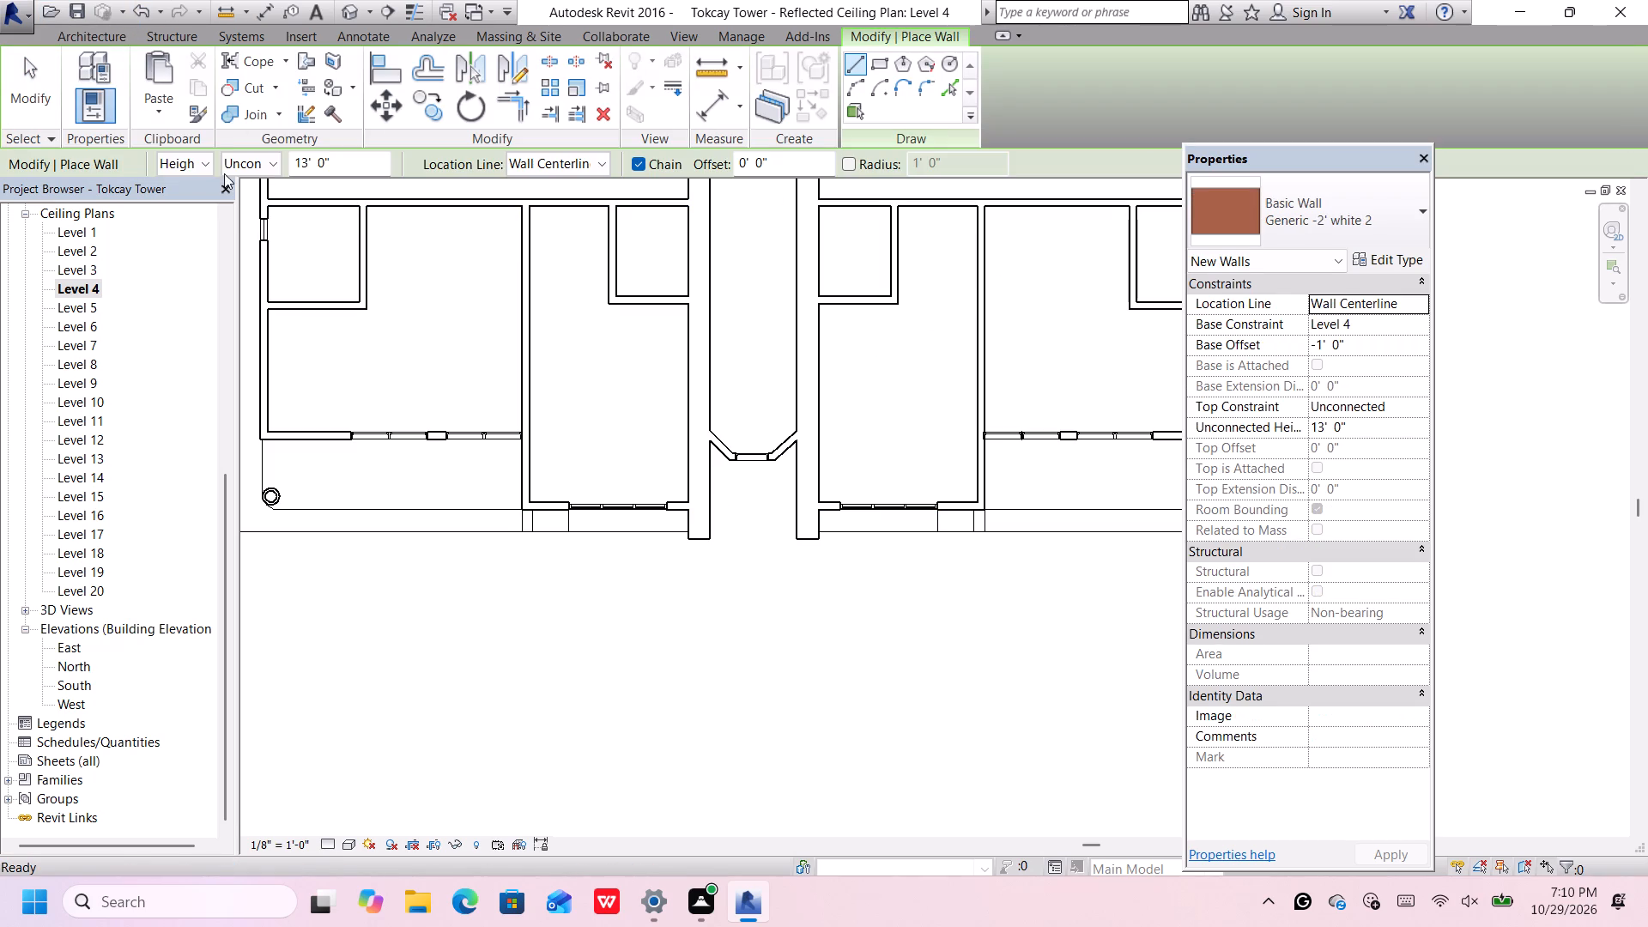
pyautogui.scroll(1, 561, 520)
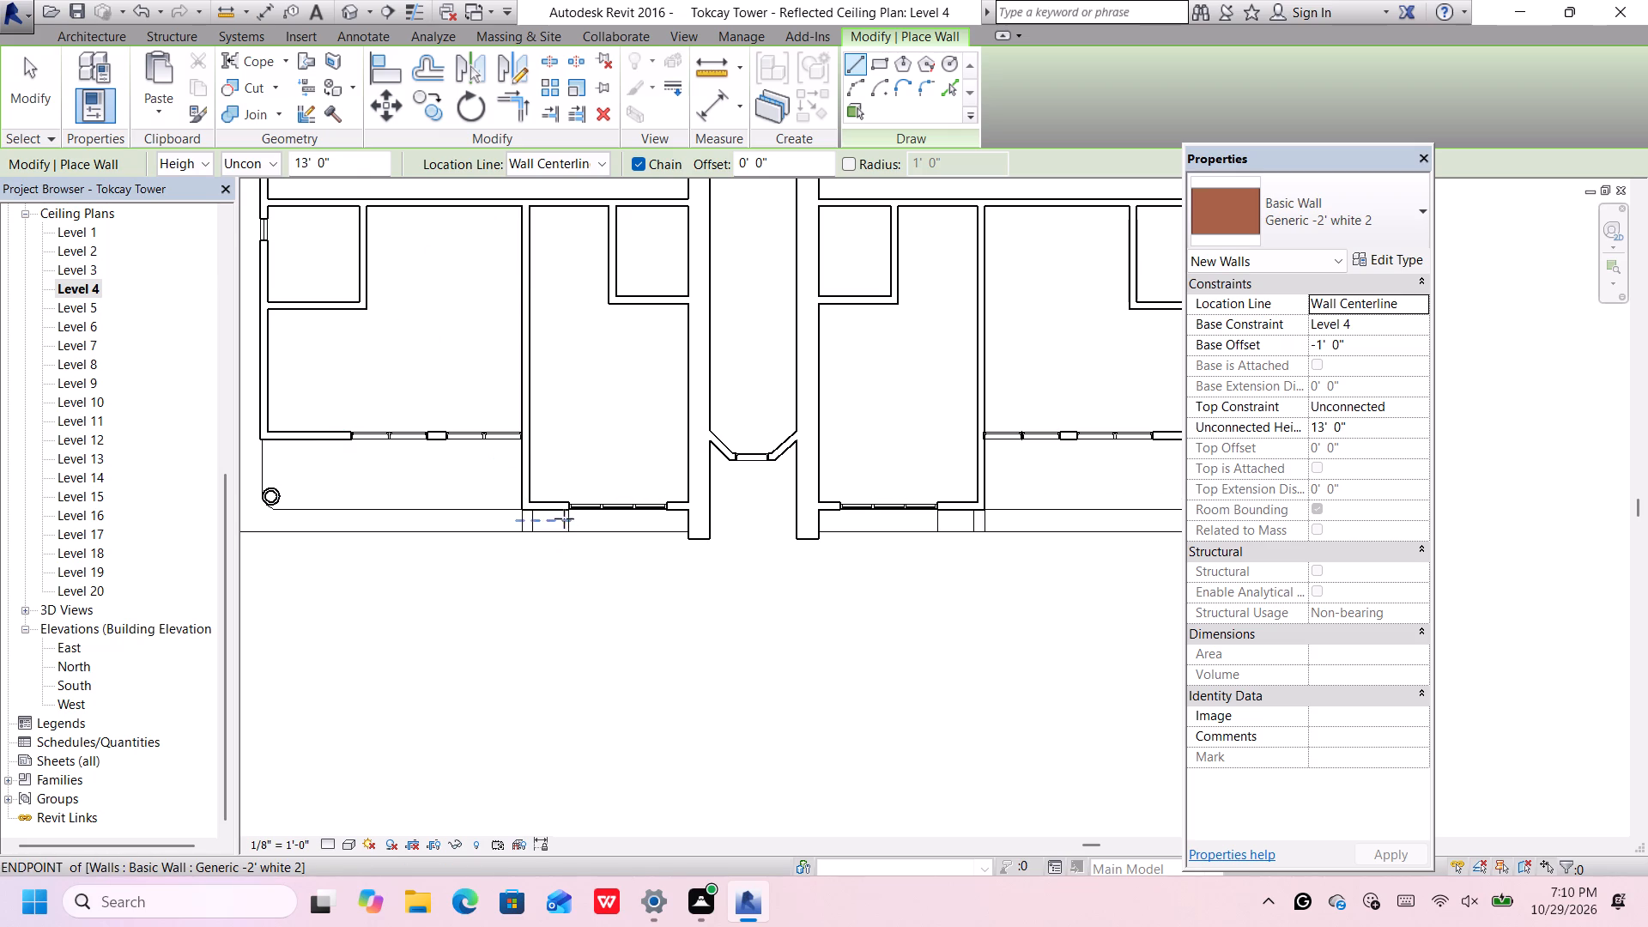
pyautogui.scroll(2, 564, 518)
pyautogui.click(572, 519)
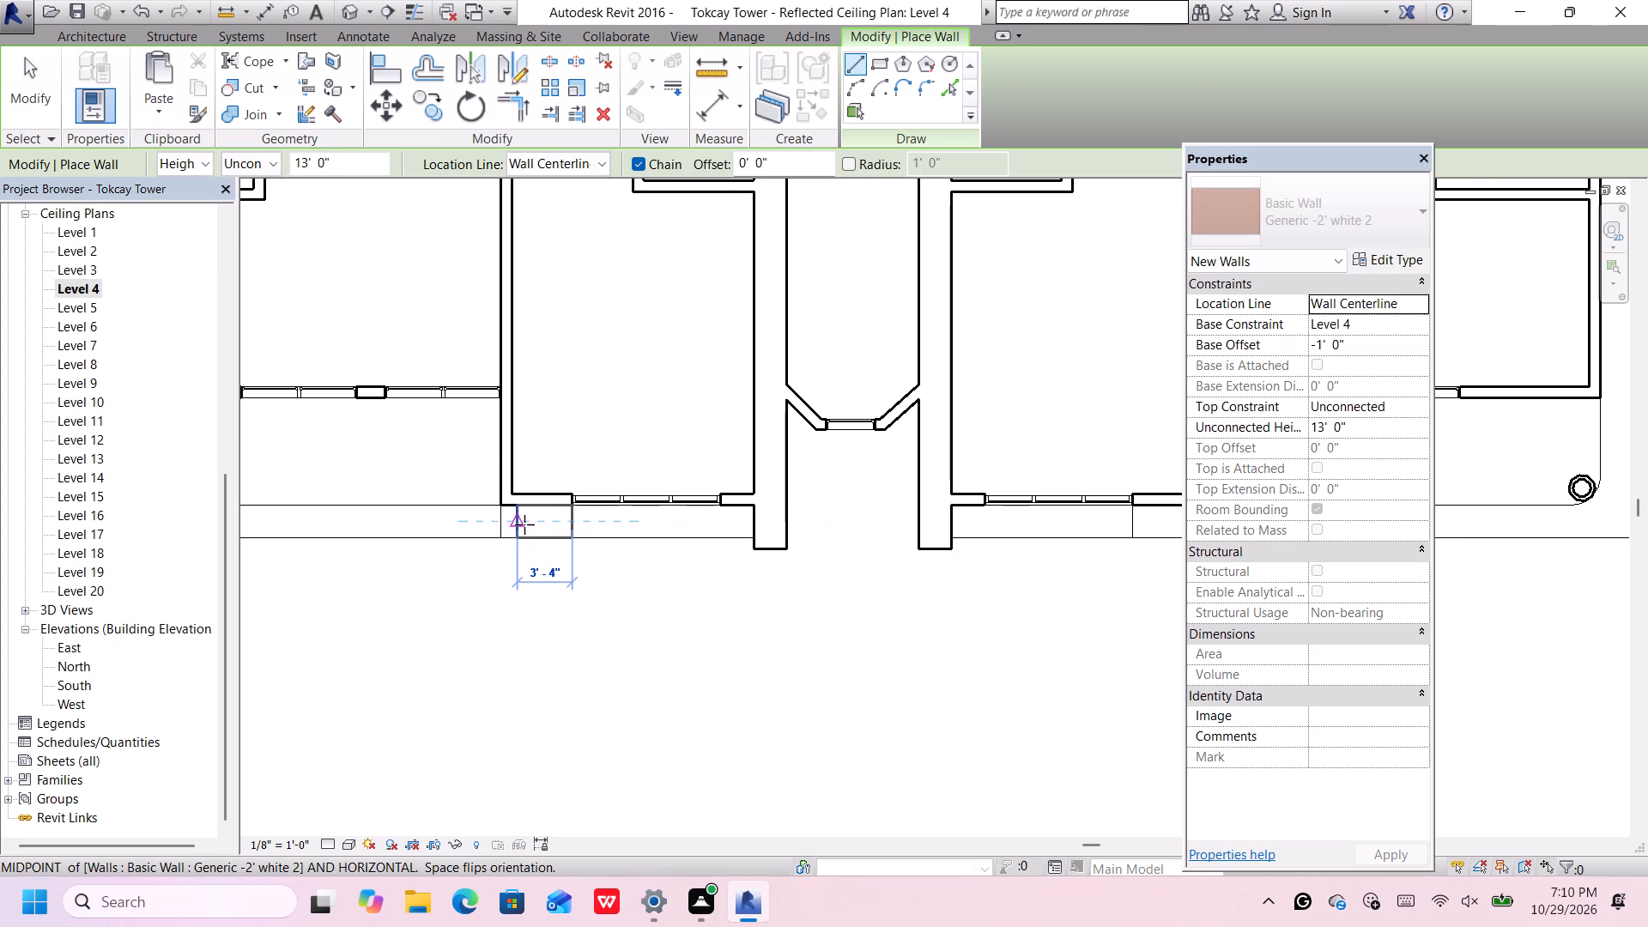
pyautogui.click(500, 524)
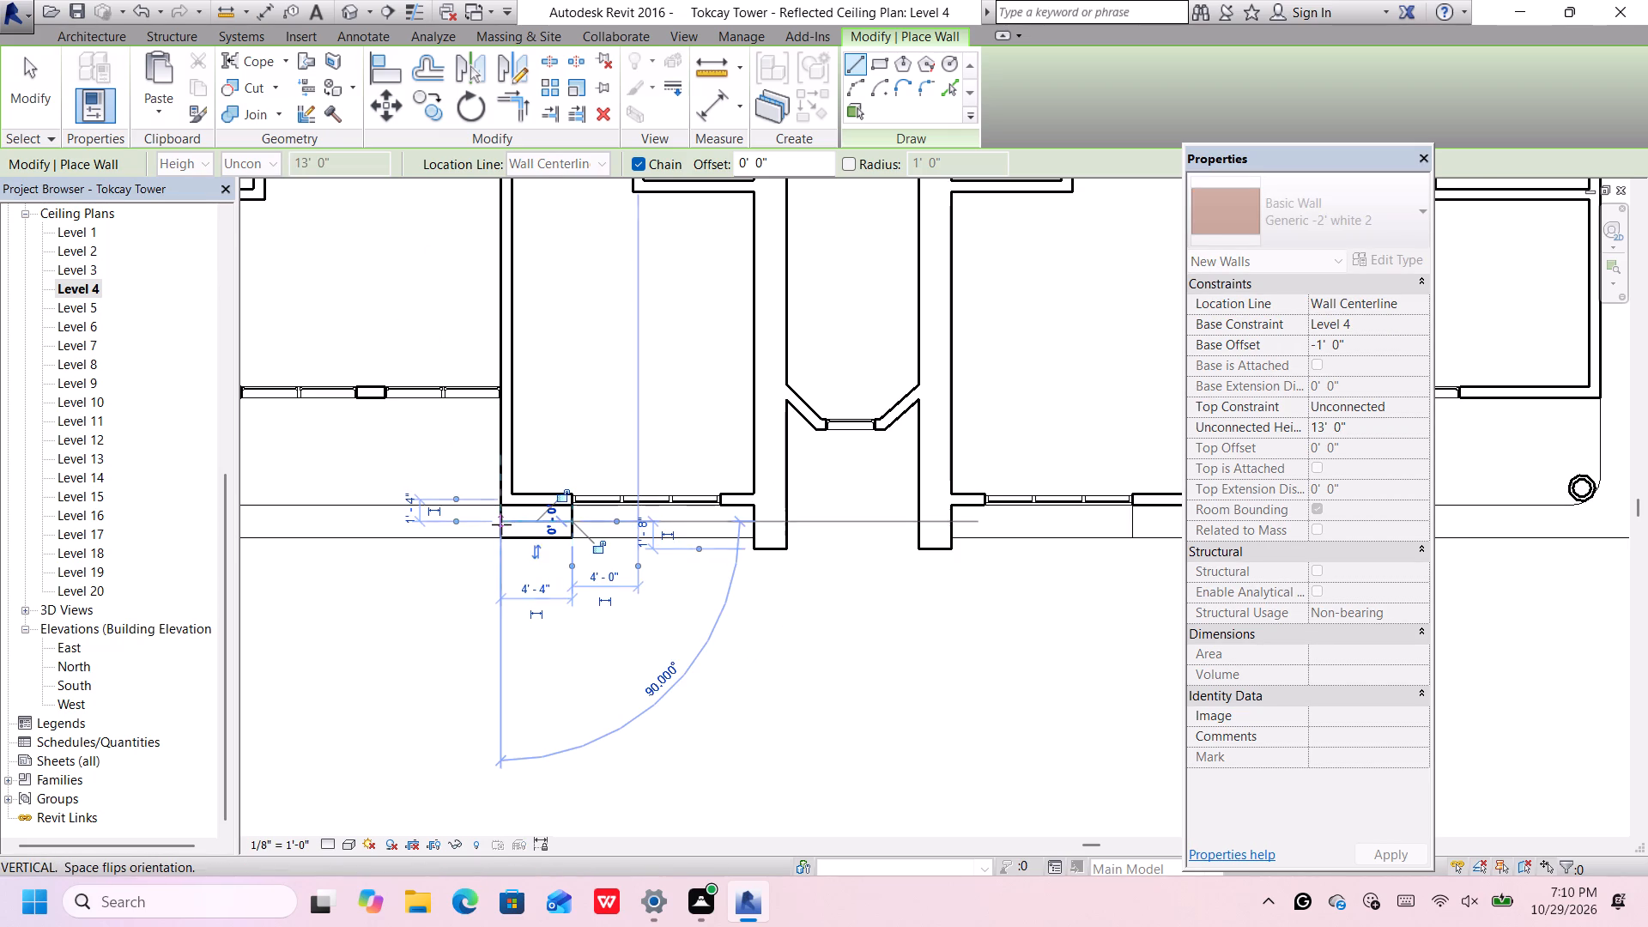
pyautogui.scroll(-1, 452, 613)
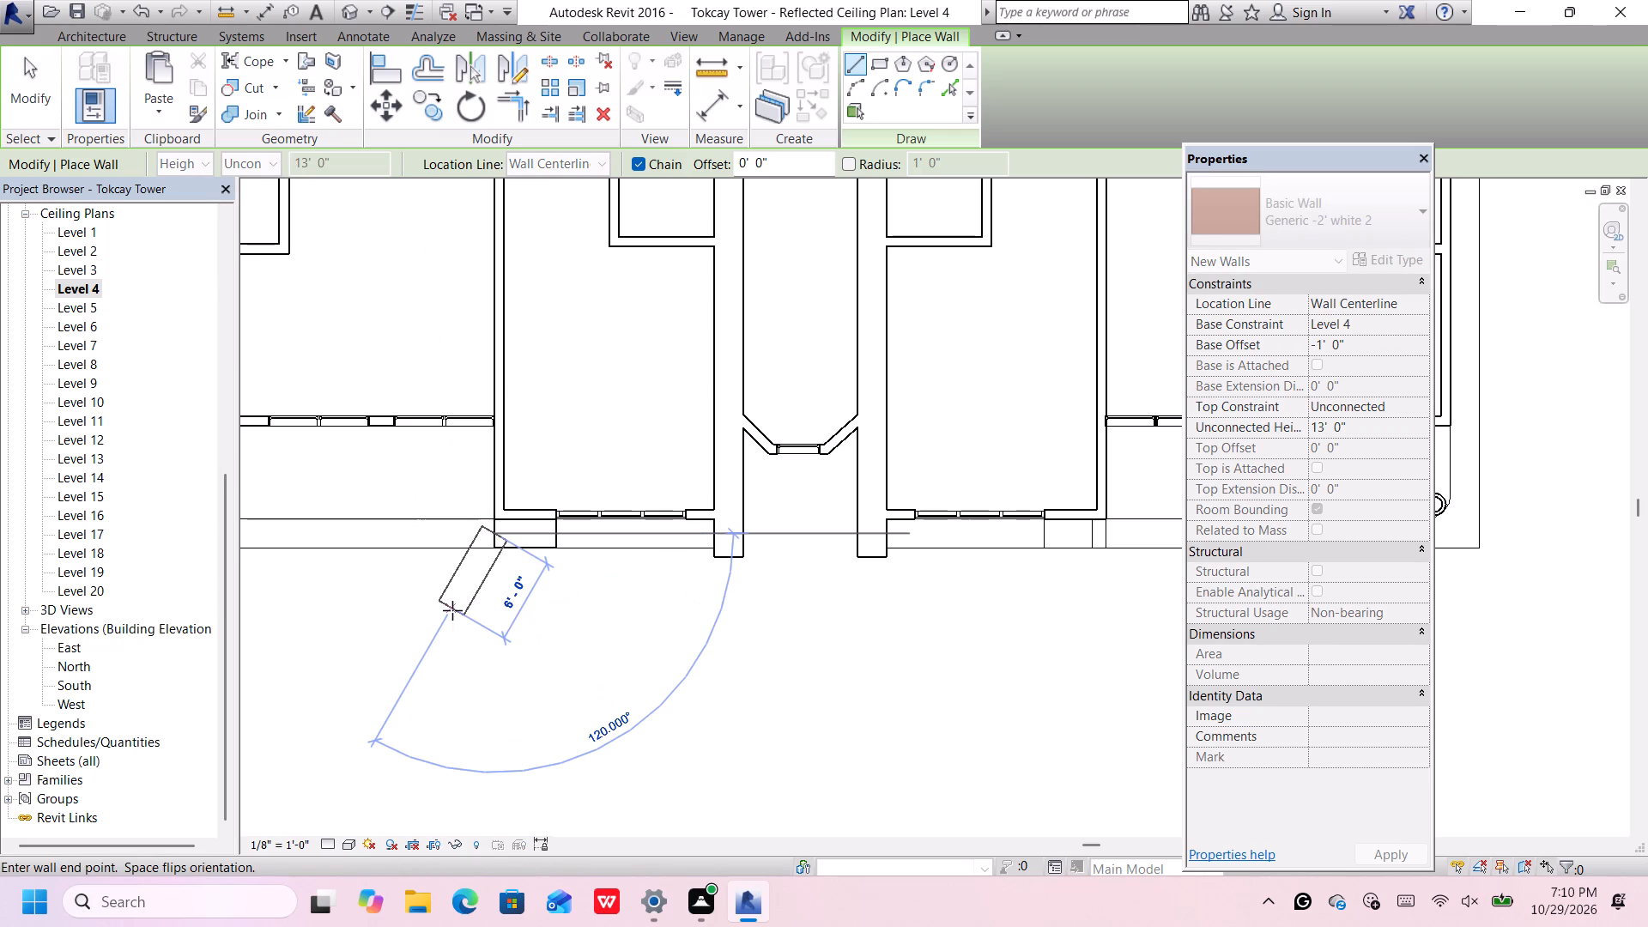
pyautogui.press('Escape')
# Draw the matching Generic -2' white 2 wall about 4'-5" long from the eastern floor strip's outer end to the room's corner.
pyautogui.scroll(-4, 452, 609)
pyautogui.scroll(3, 797, 580)
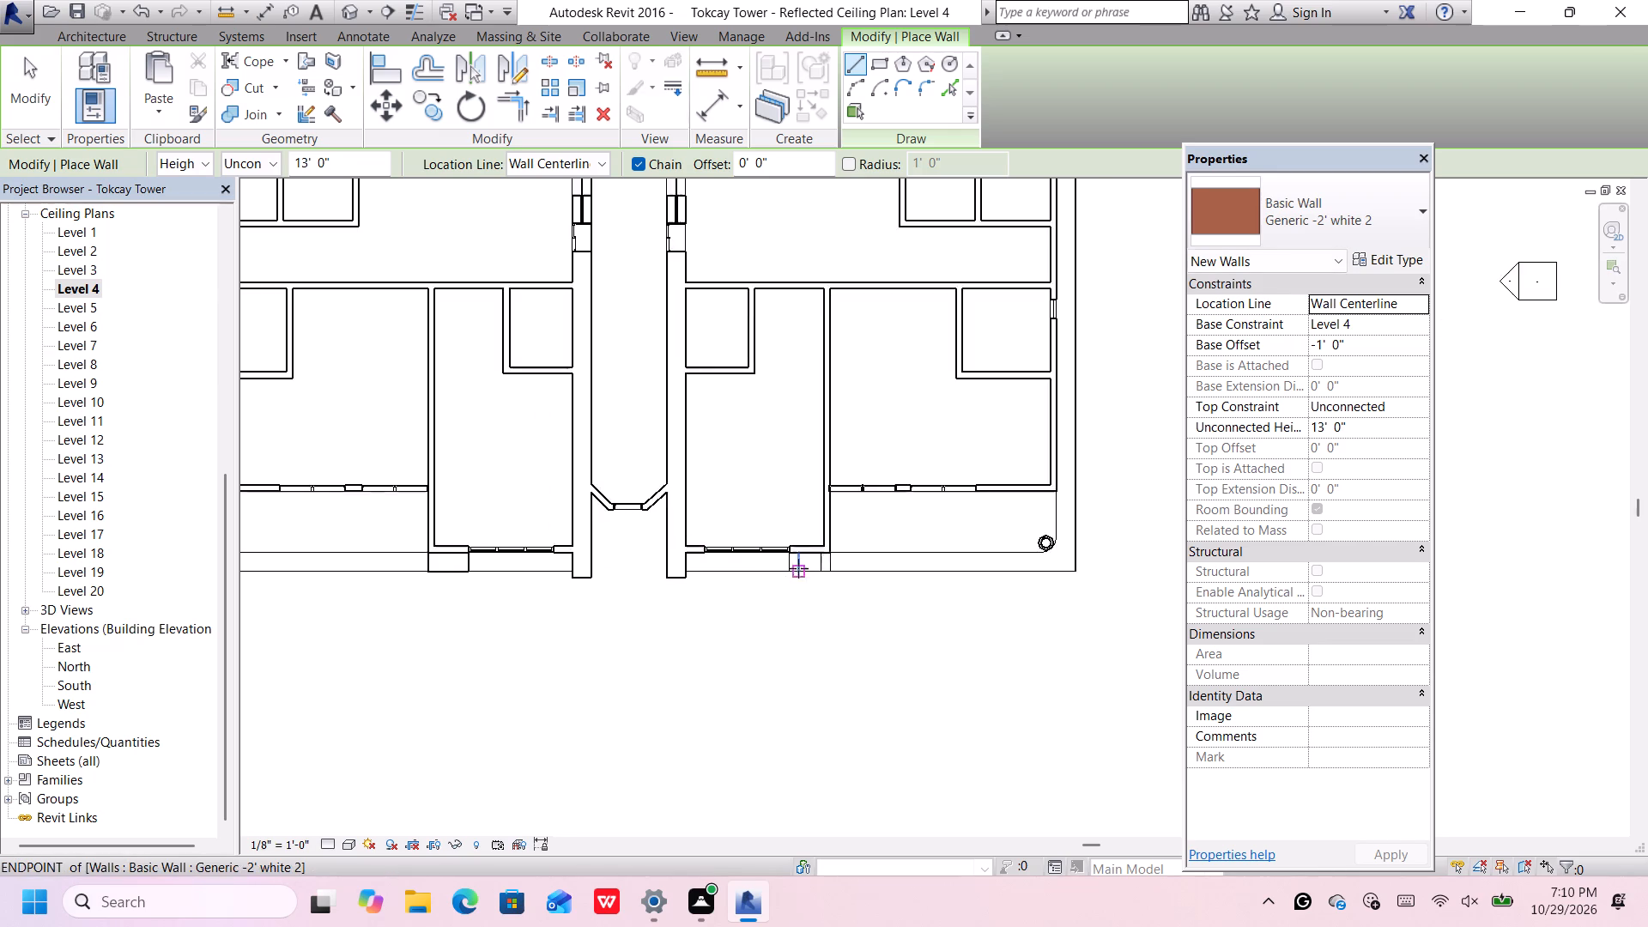
pyautogui.scroll(3, 798, 568)
pyautogui.click(784, 555)
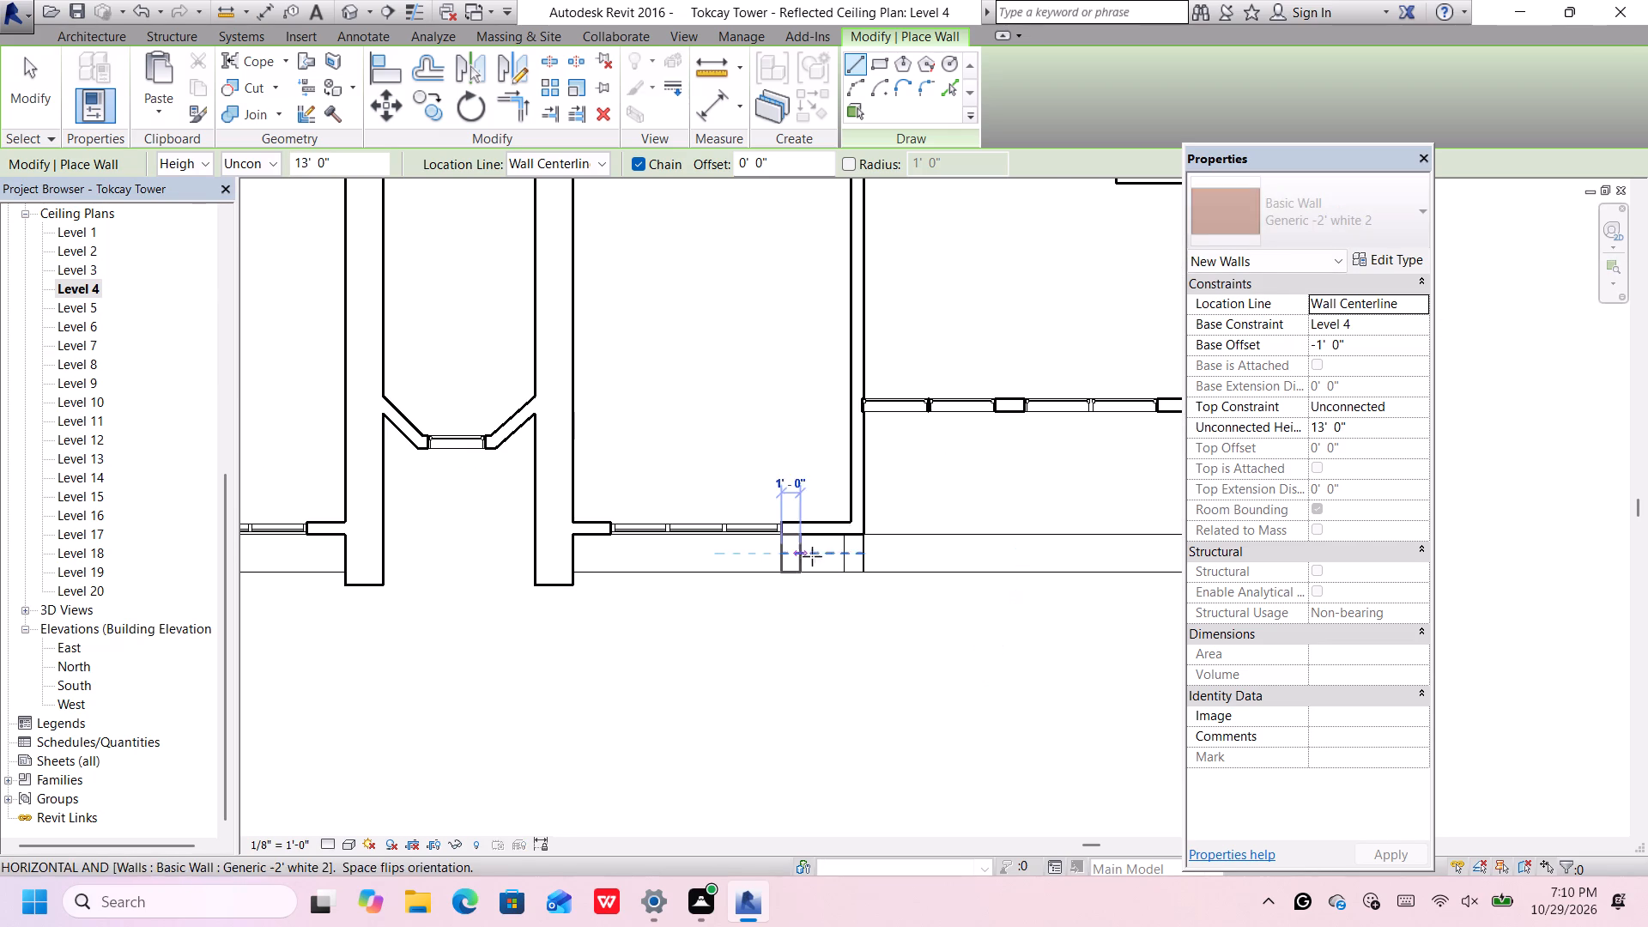
pyautogui.click(857, 553)
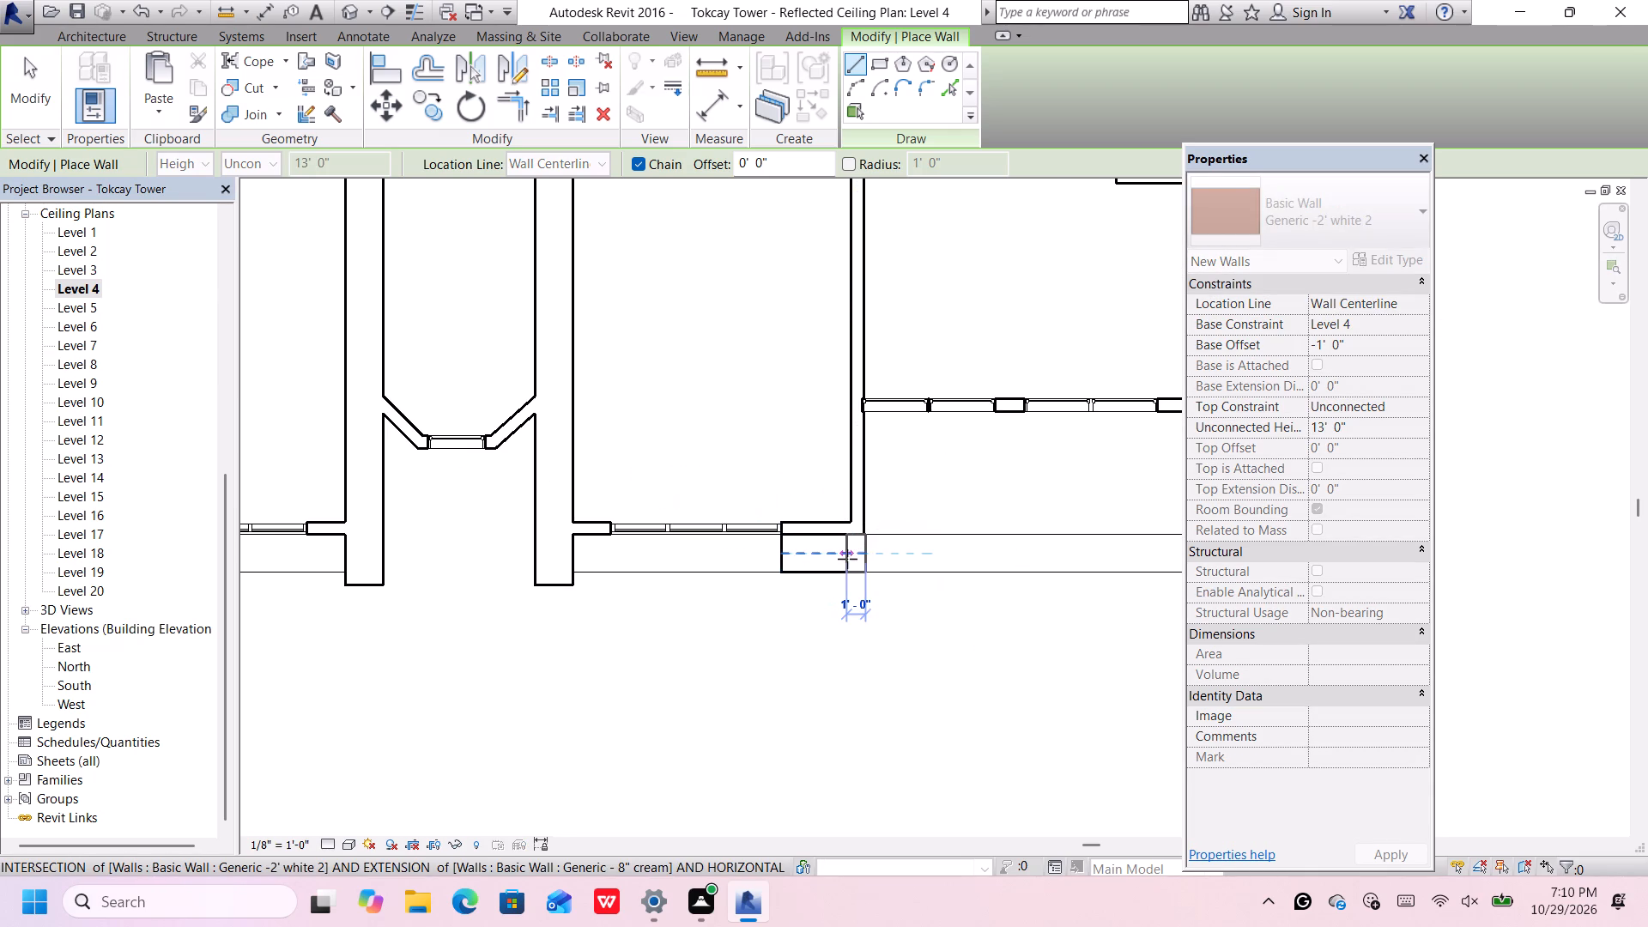
pyautogui.press('Escape')
pyautogui.press('Escape')
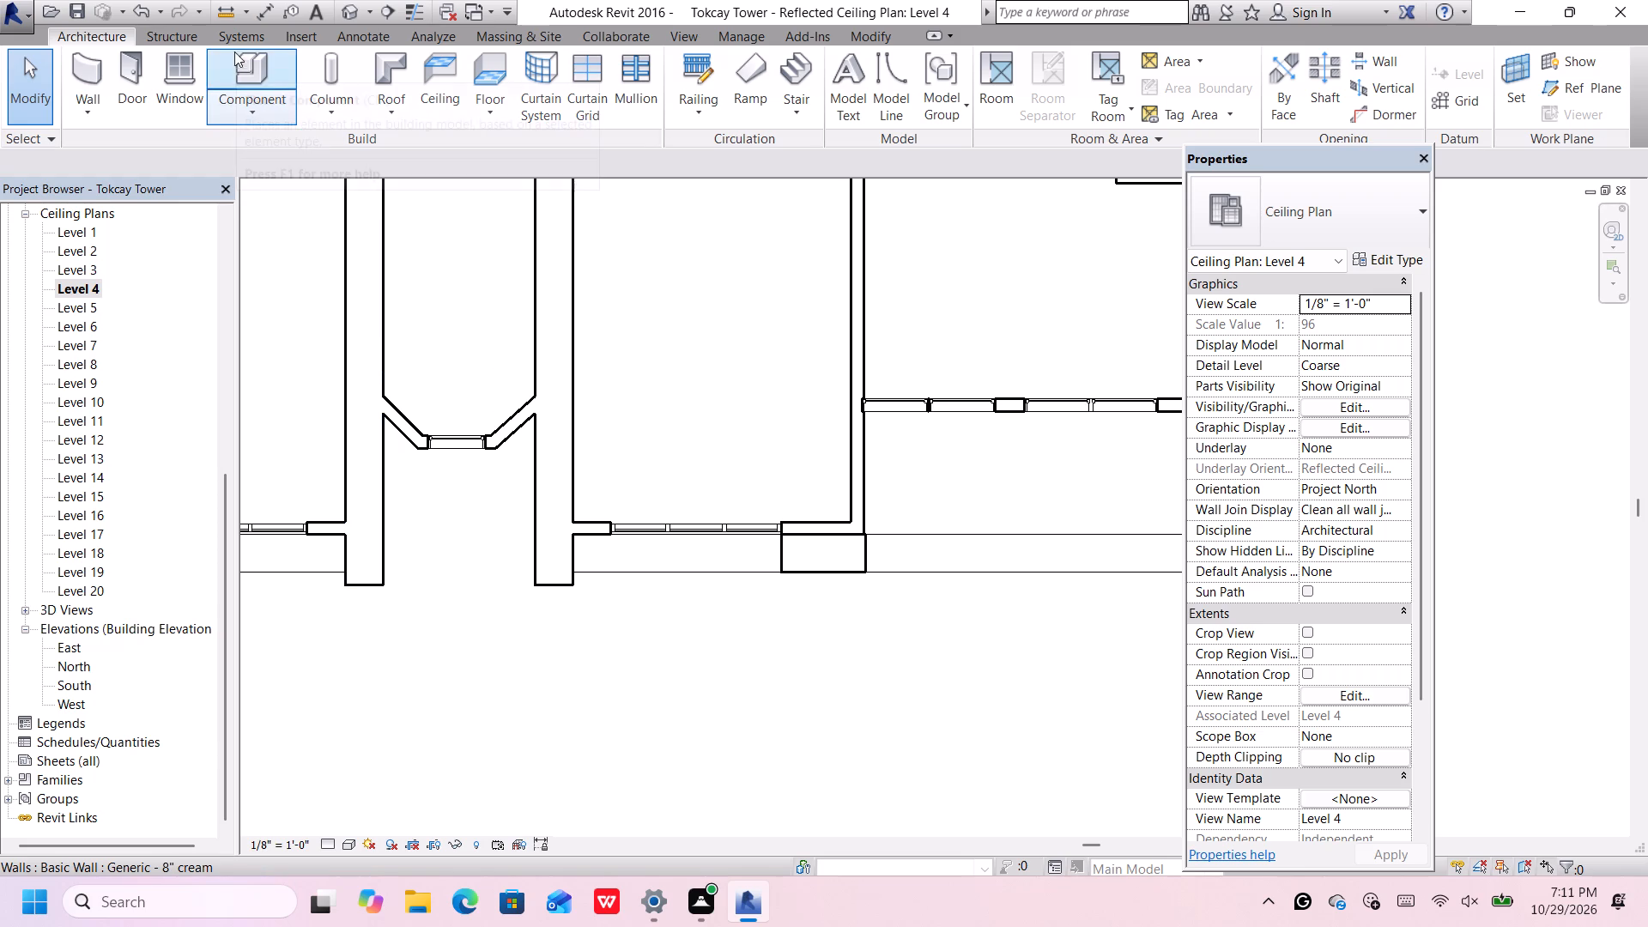
# In the 3D view, set the eastern Level 4 white wall's length to 4'4".
pyautogui.click(347, 13)
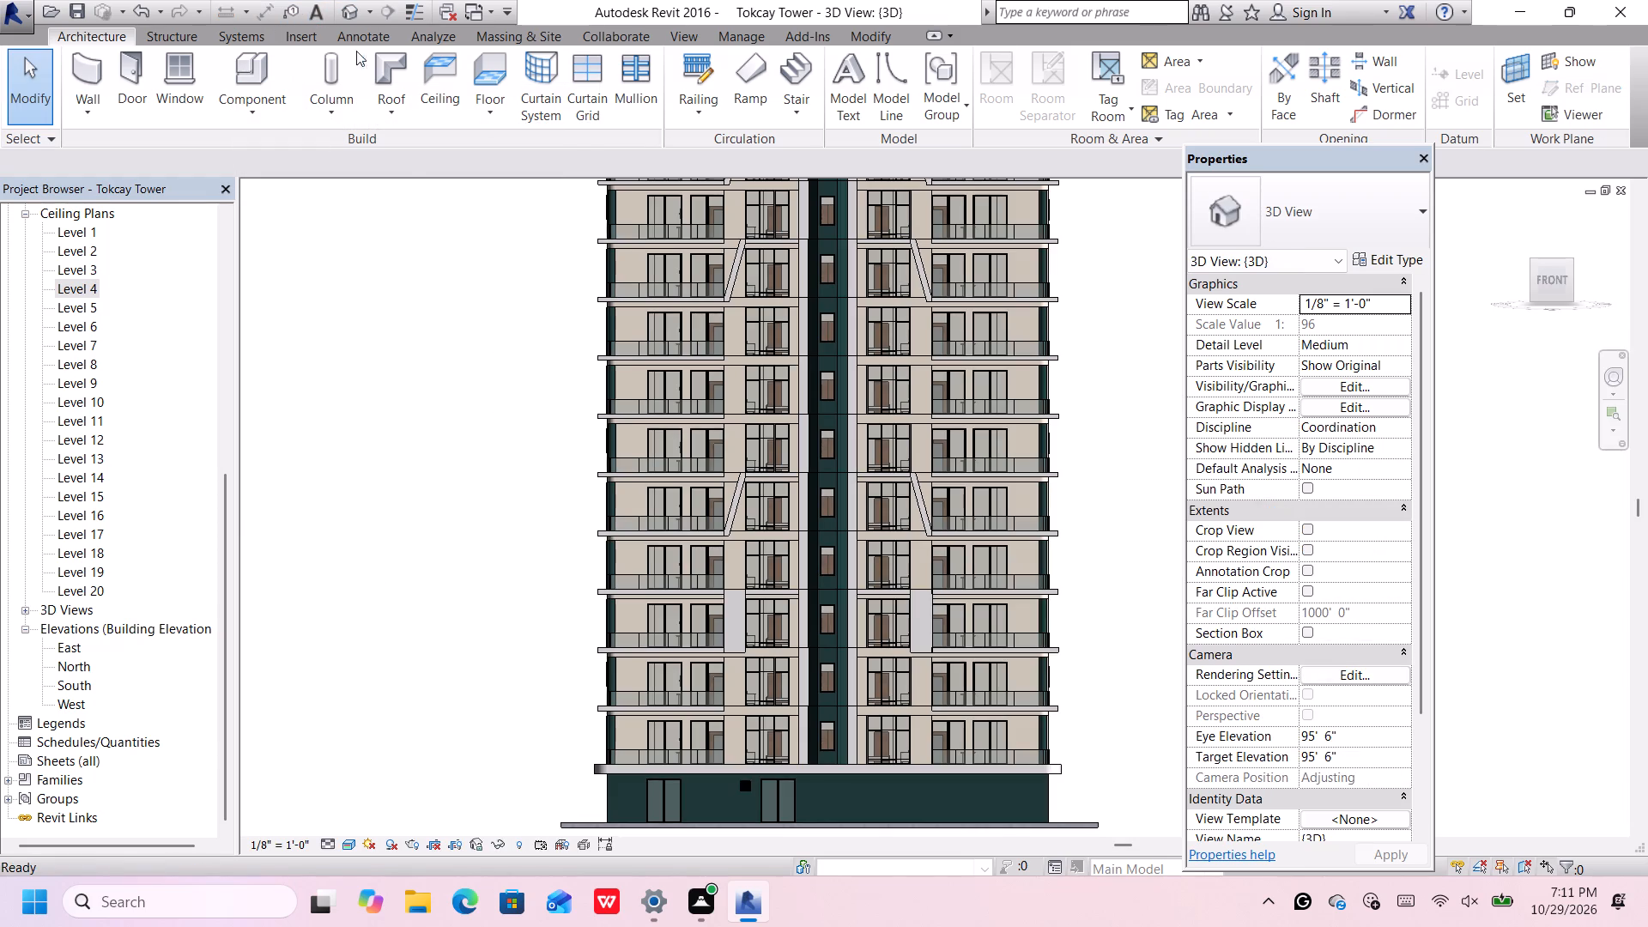
pyautogui.scroll(5, 933, 643)
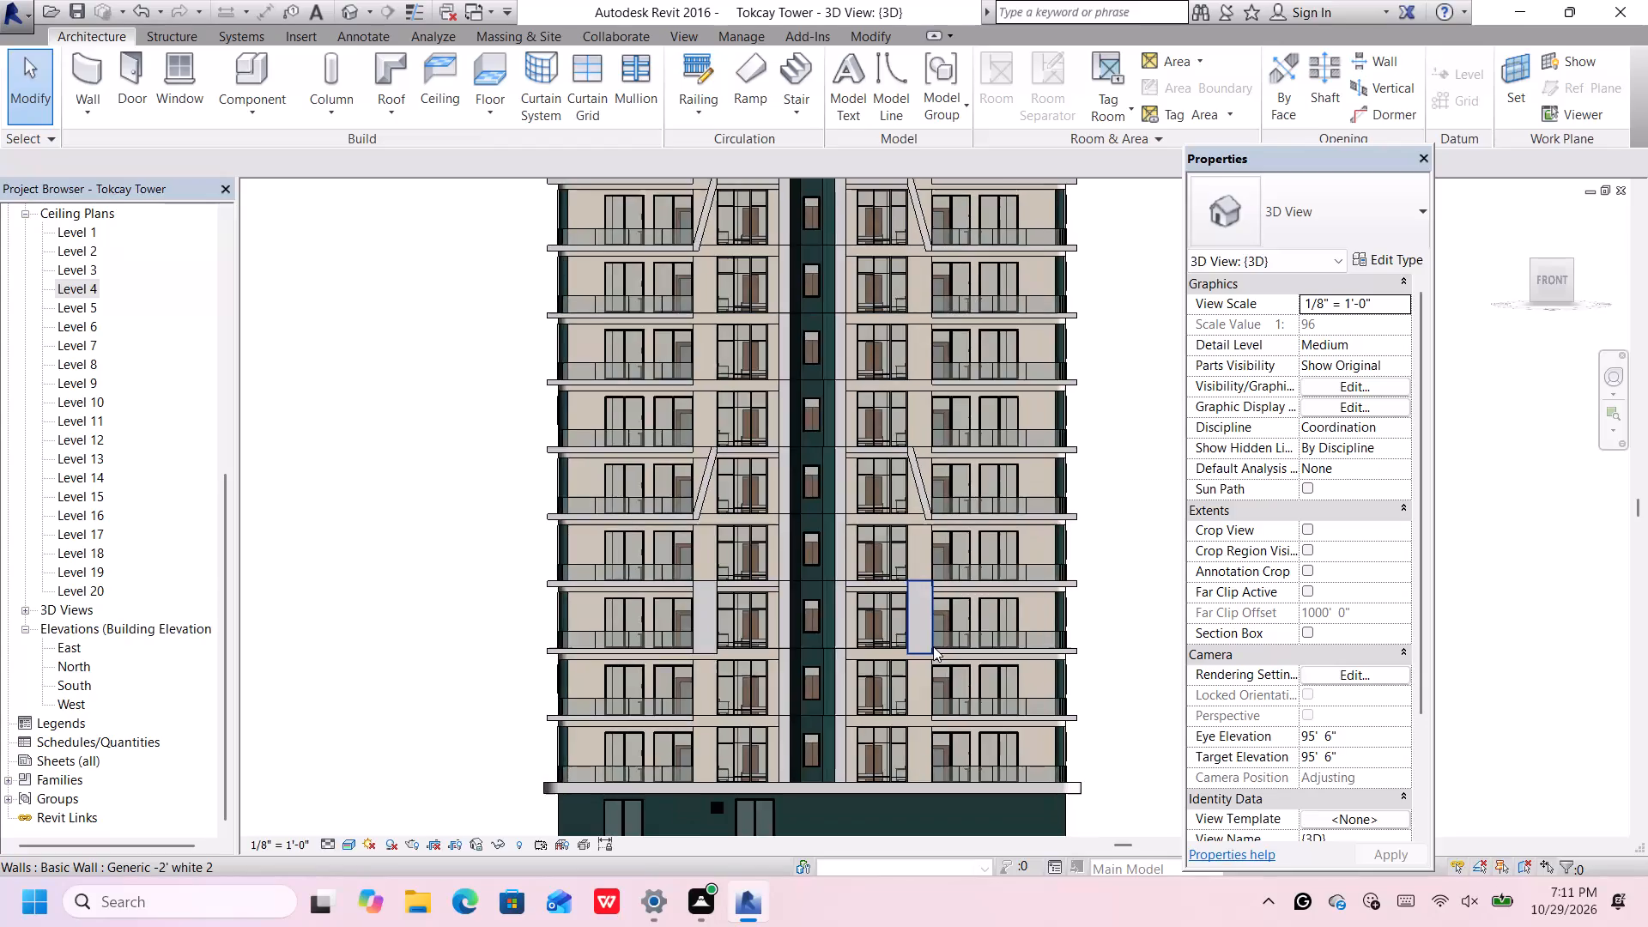
pyautogui.scroll(5, 931, 646)
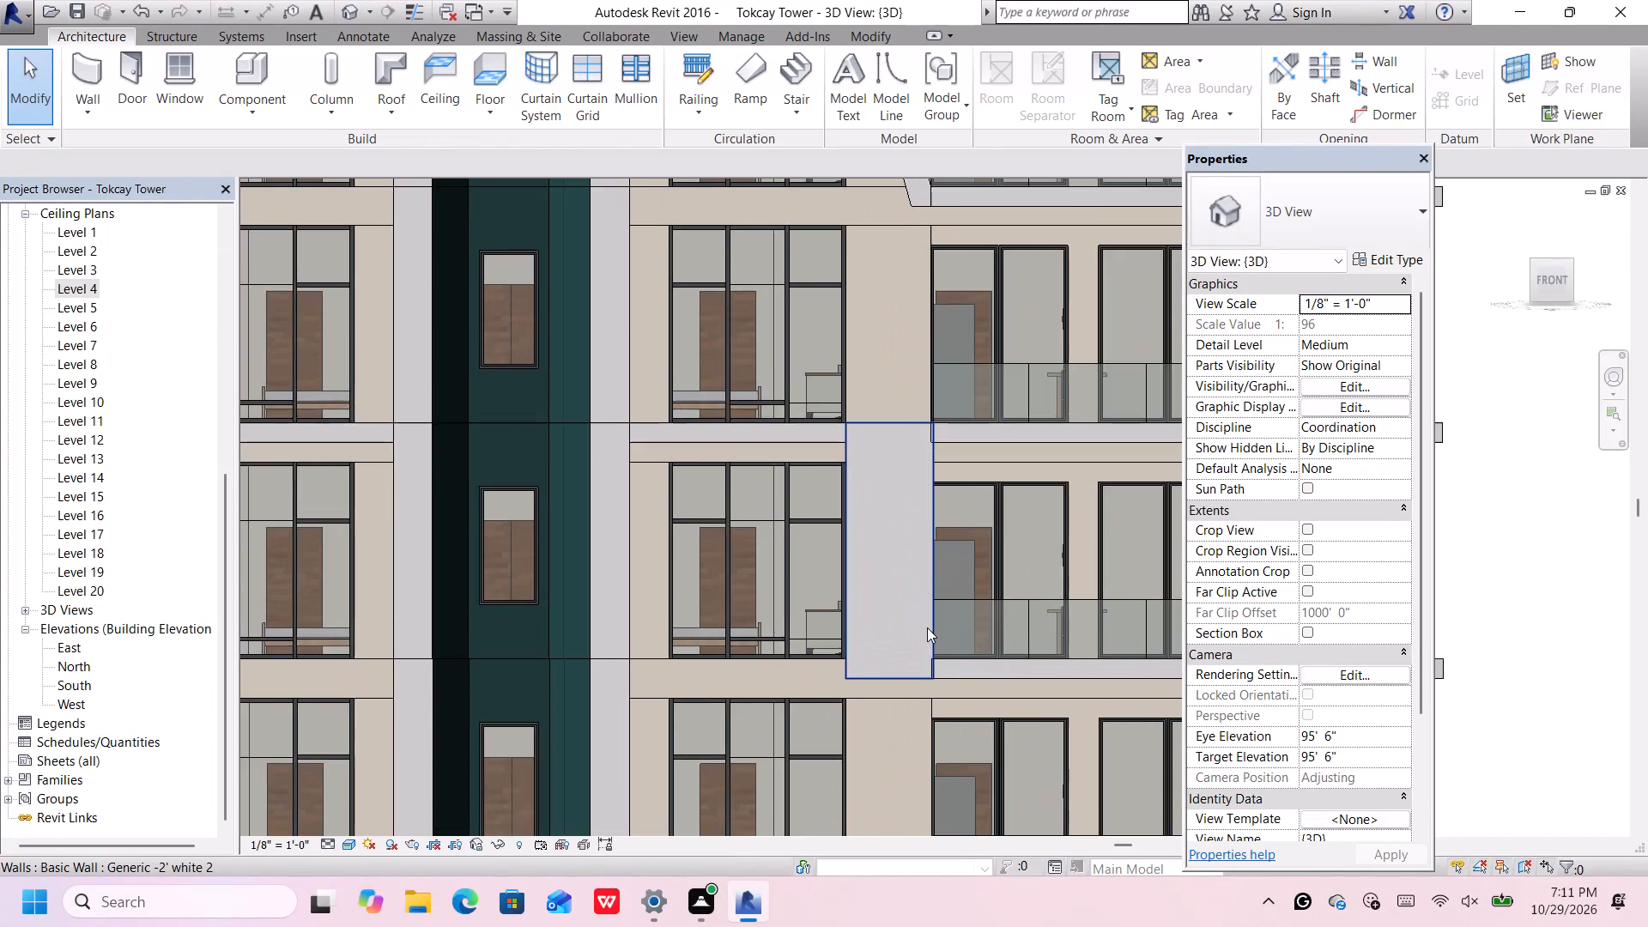
pyautogui.scroll(2, 927, 627)
pyautogui.click(927, 627)
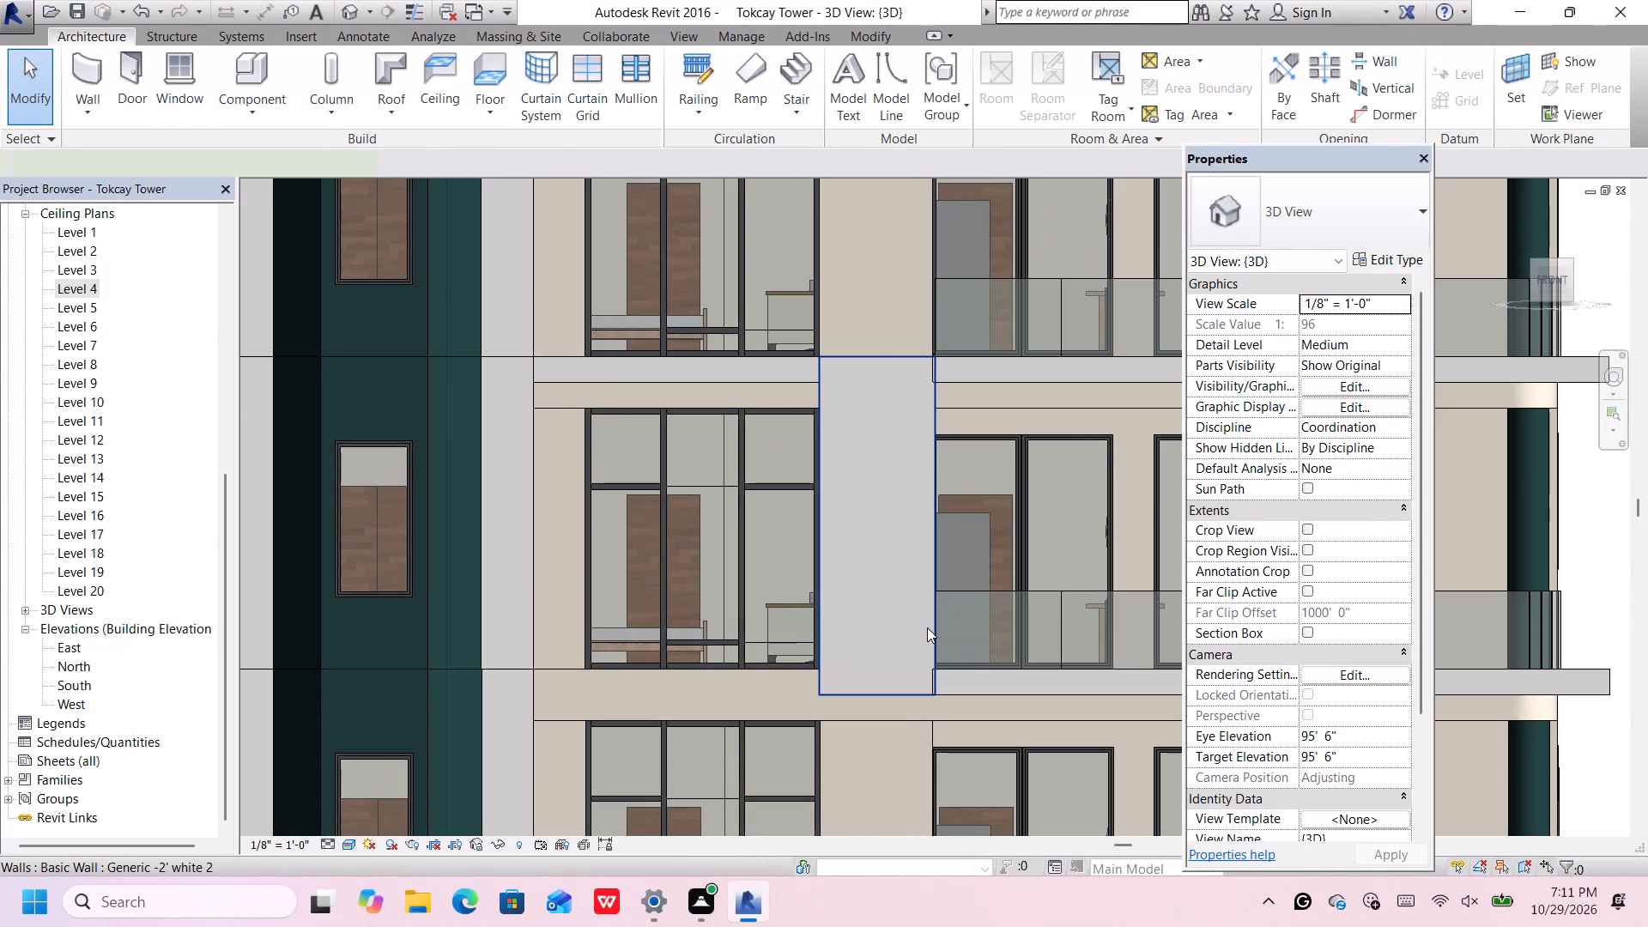
pyautogui.click(885, 663)
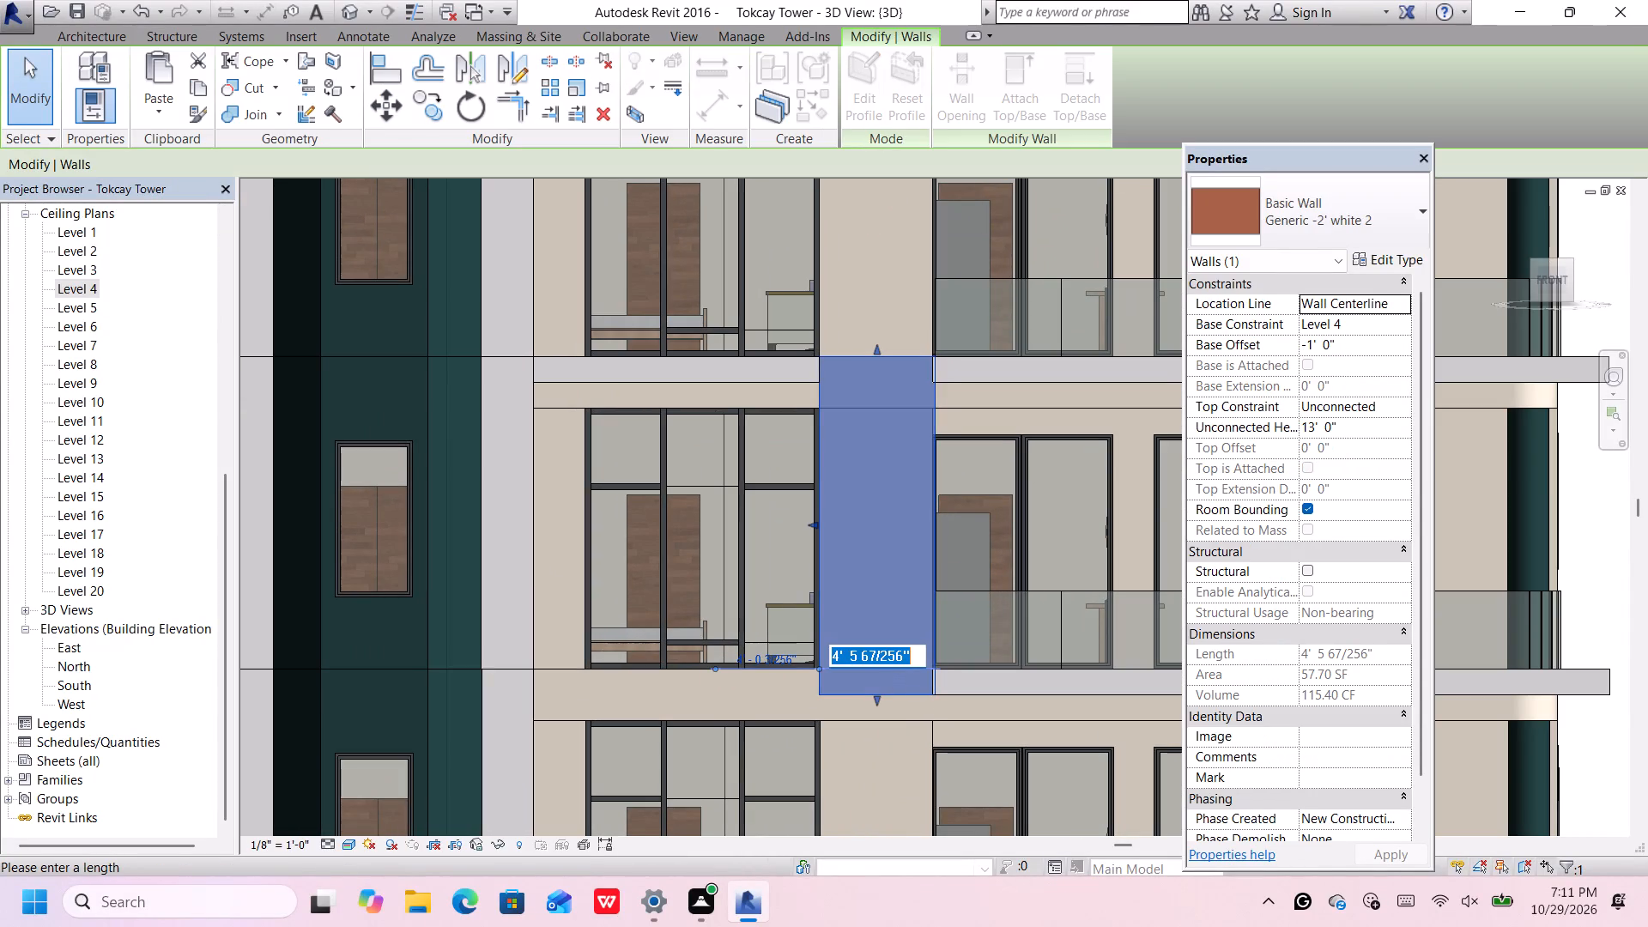
pyautogui.write('4\'4"')
pyautogui.press('Return')
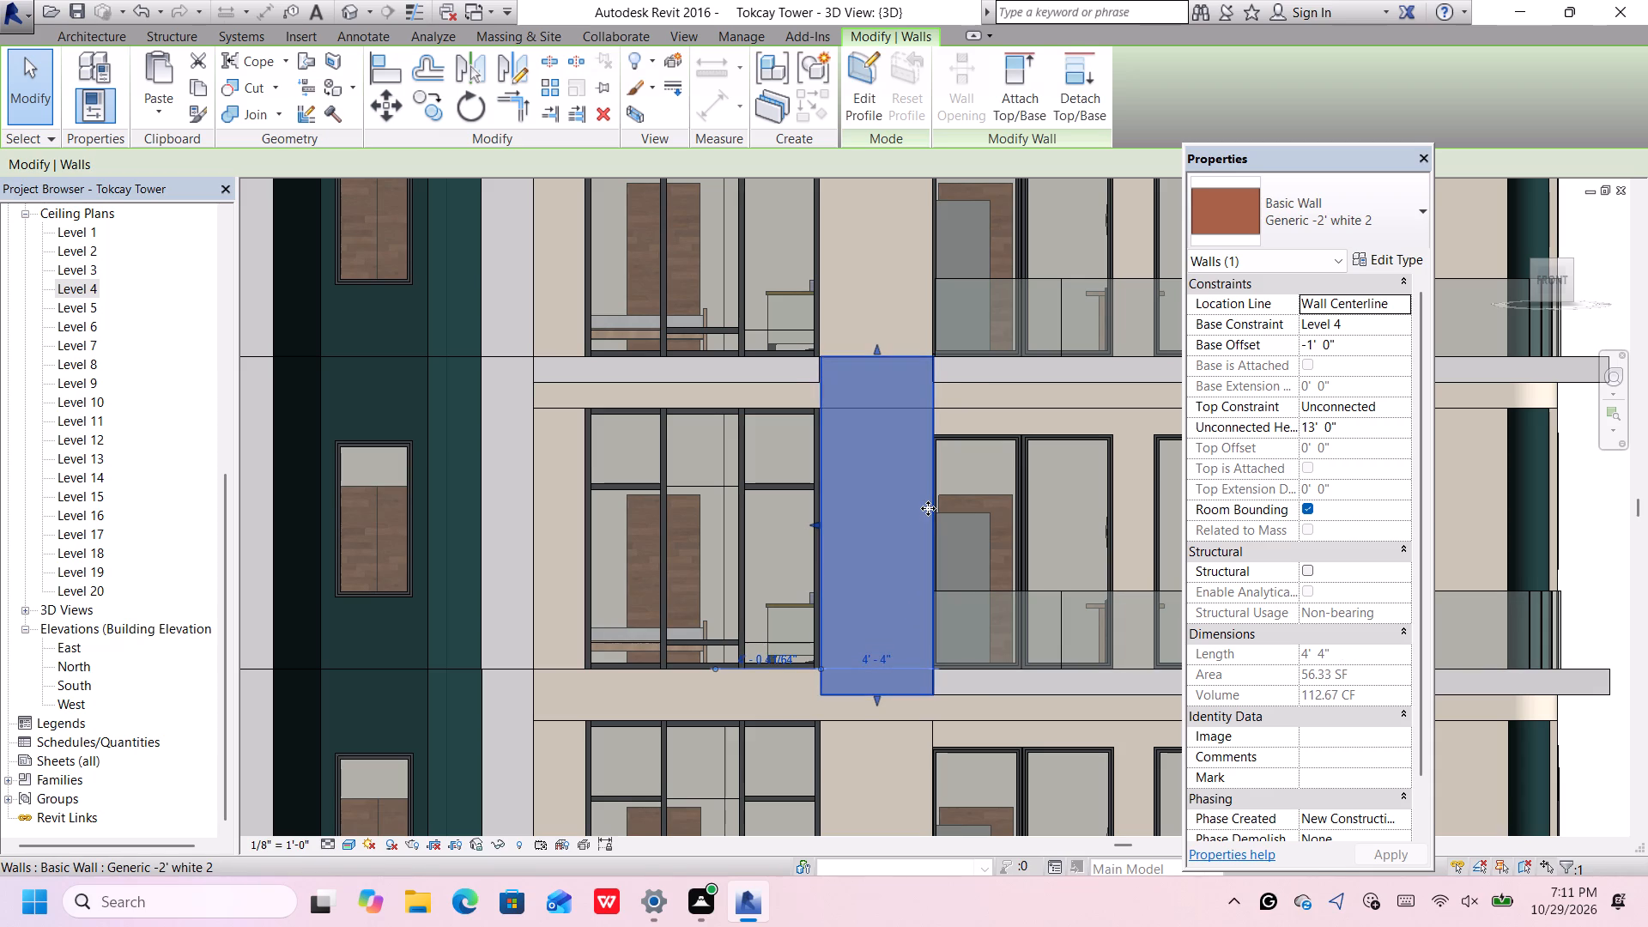
# Nudge the eastern Level 4 white wall sideways in fine increments to line its edges up with the adjoining white floor bands.
pyautogui.press('Left')
pyautogui.scroll(1, 925, 471)
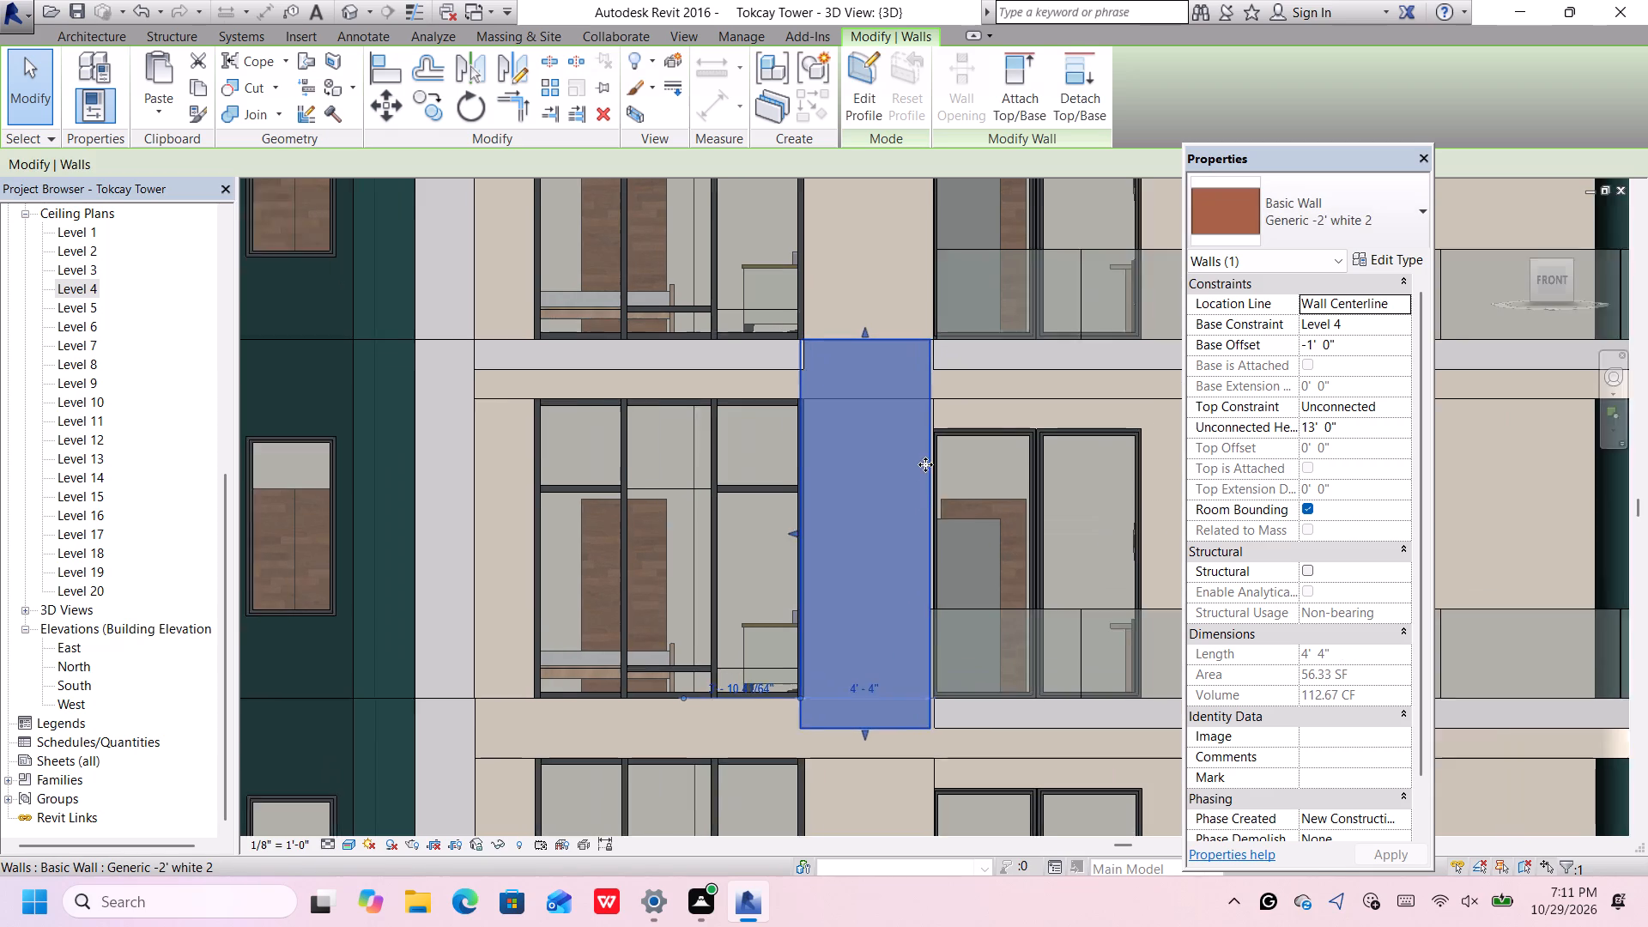
pyautogui.scroll(5, 925, 464)
pyautogui.press('Right')
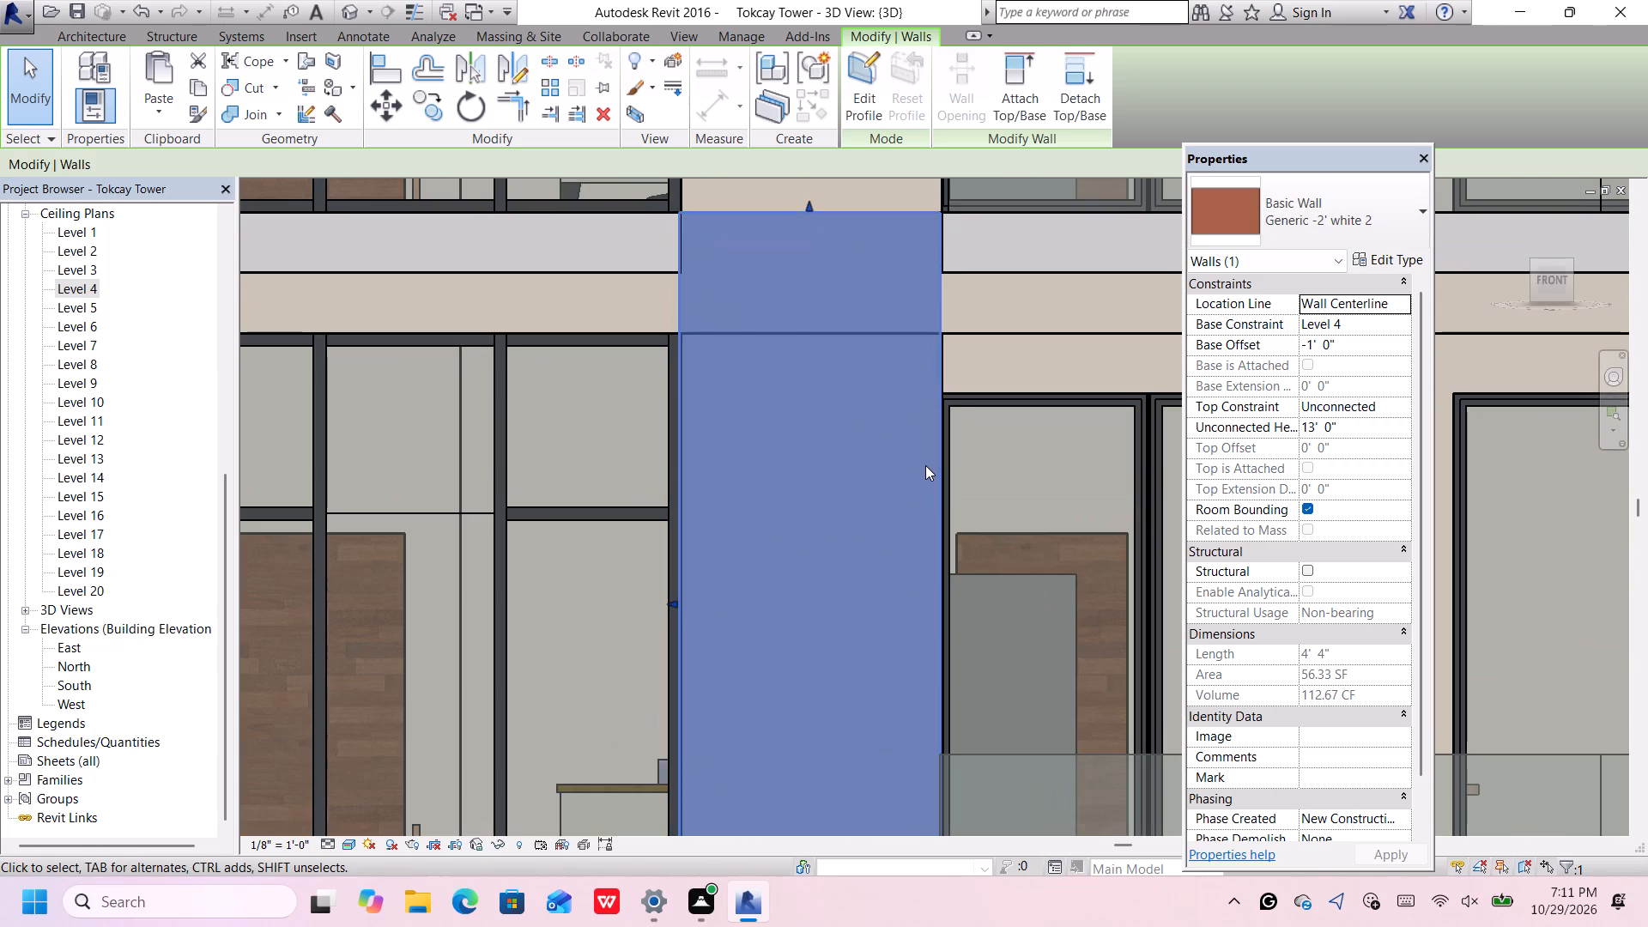
pyautogui.scroll(1, 960, 405)
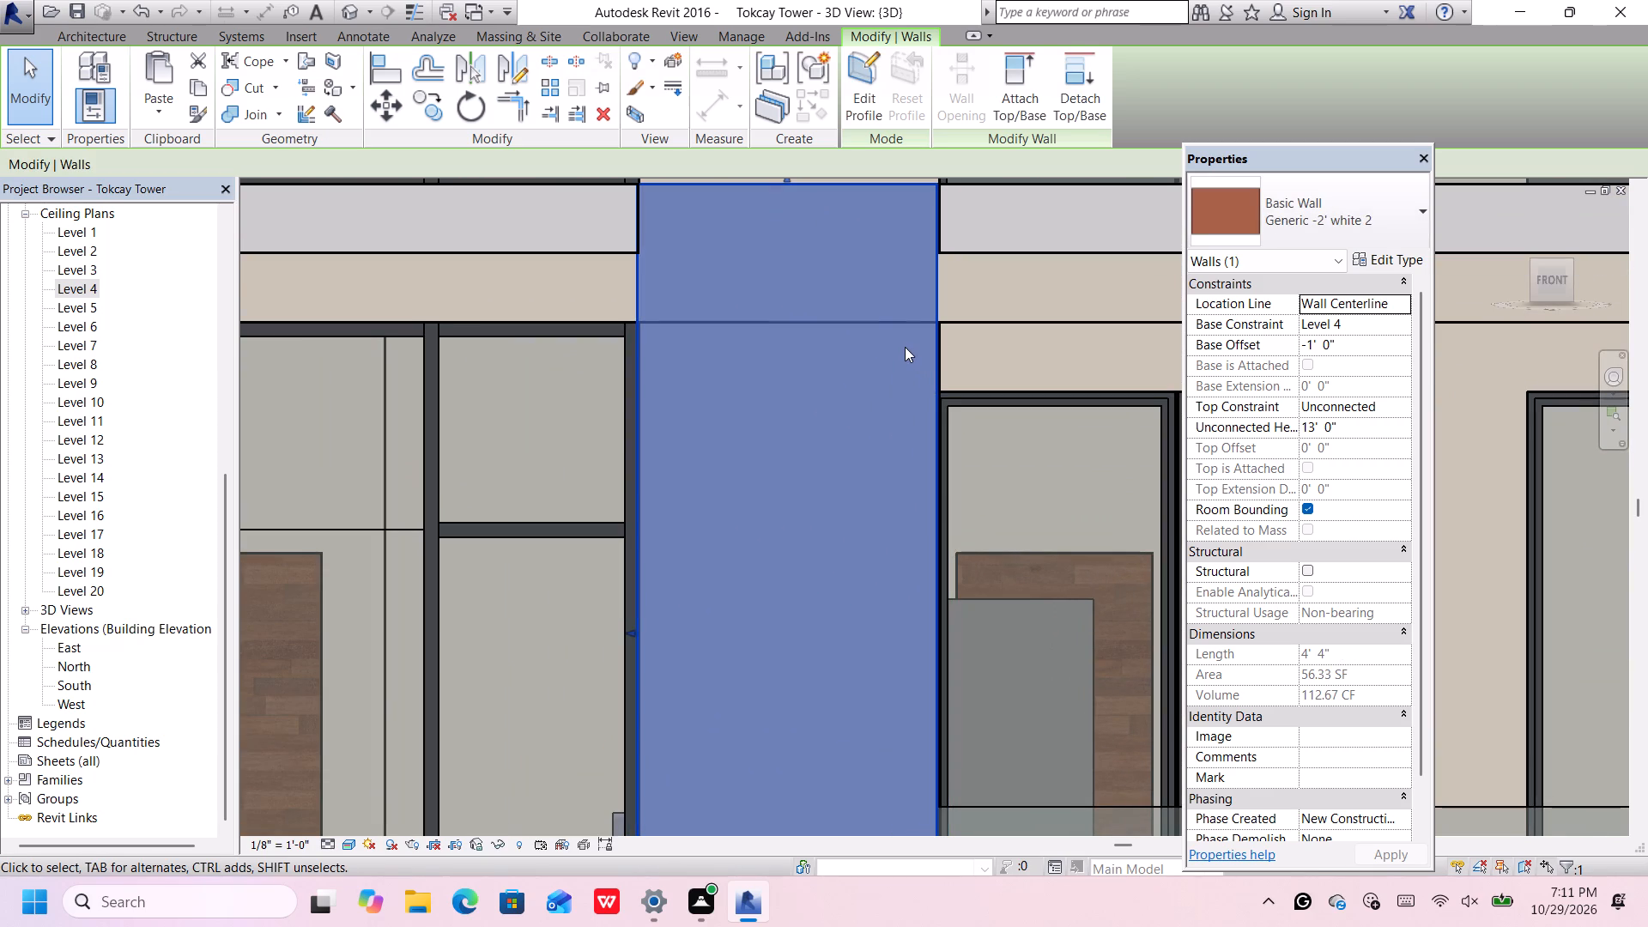
pyautogui.press('Right')
pyautogui.press('Left')
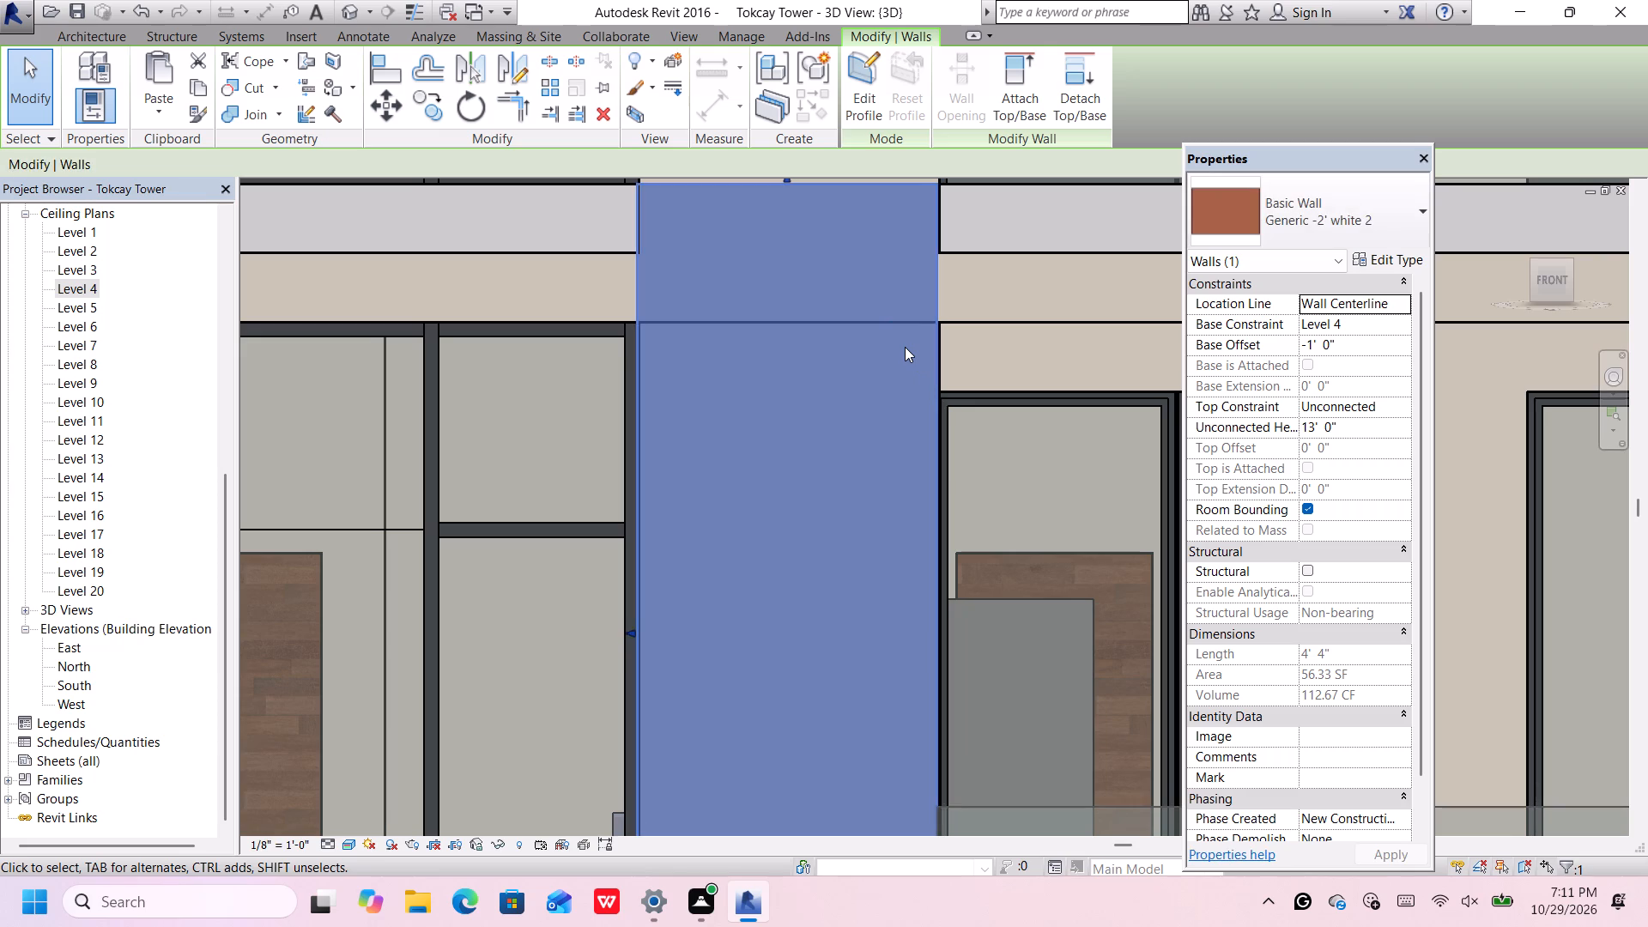
pyautogui.moveTo(967, 278); pyautogui.dragTo(957, 515, button='middle')
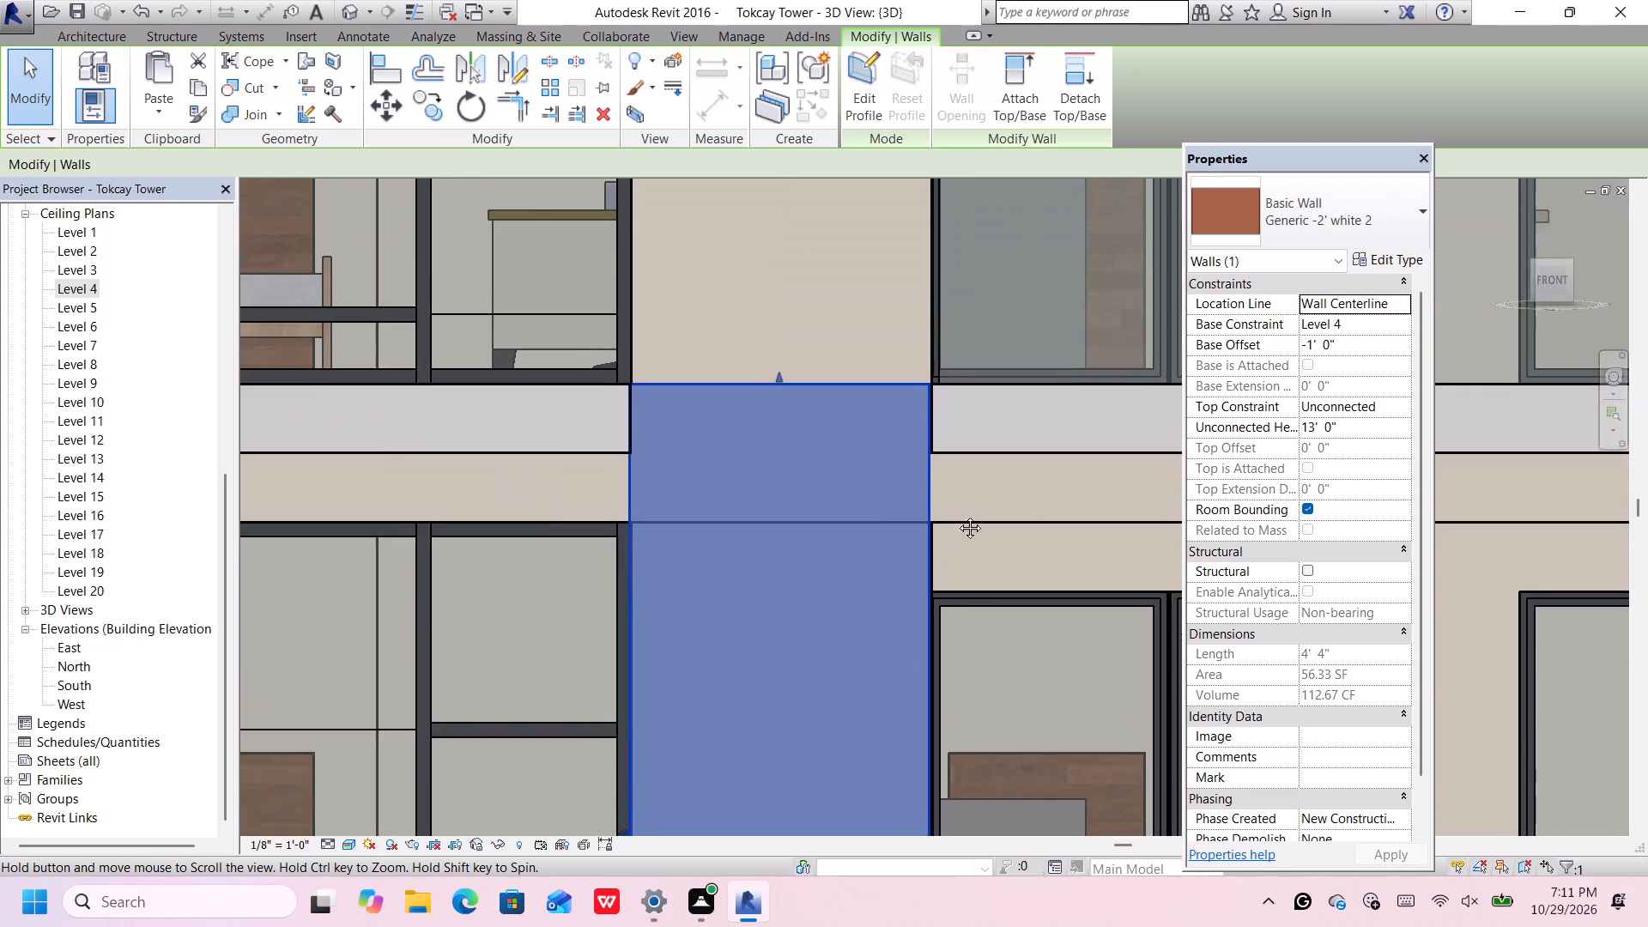
pyautogui.moveTo(957, 515); pyautogui.dragTo(955, 537, button='middle')
pyautogui.scroll(5, 951, 518)
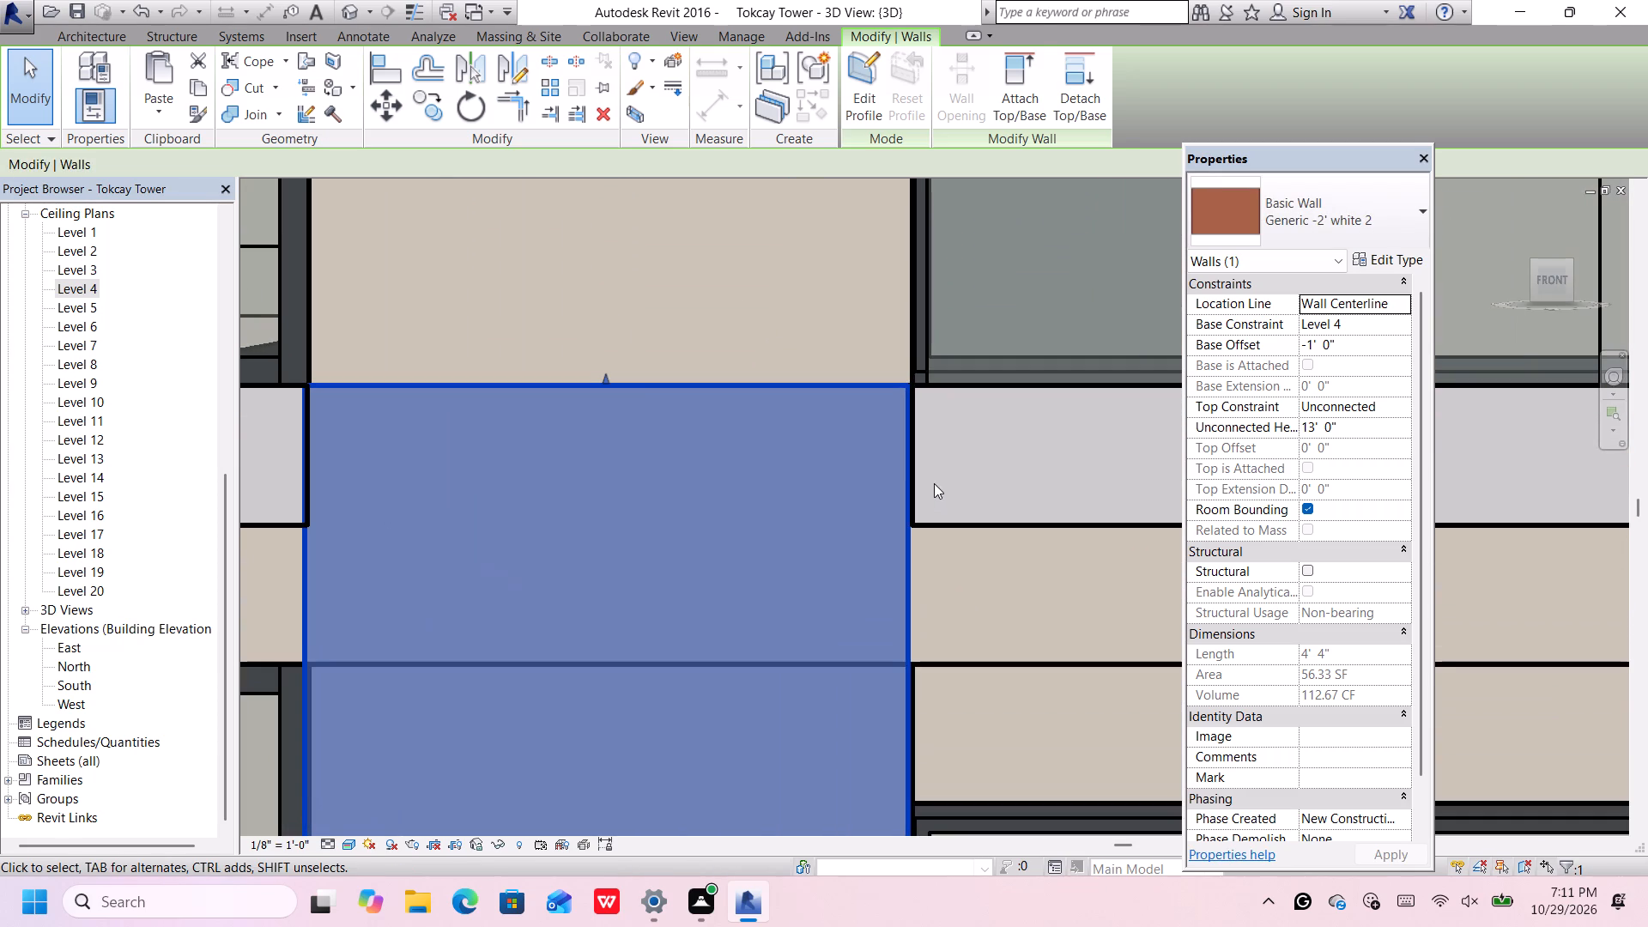
pyautogui.press('Right')
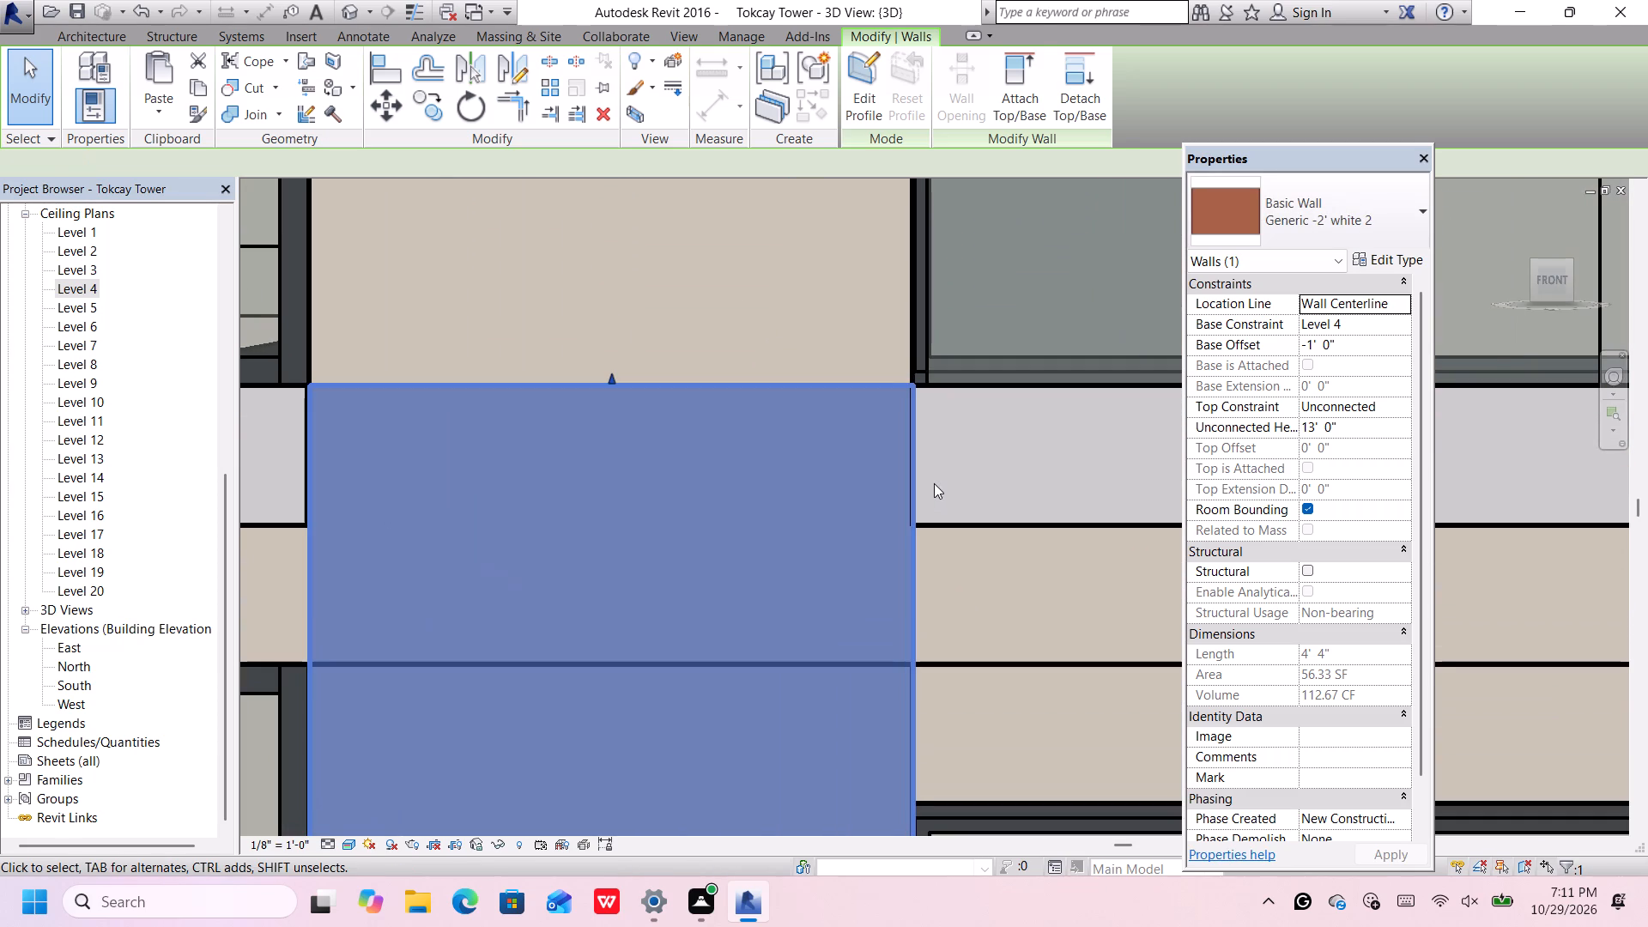
pyautogui.scroll(3, 934, 483)
pyautogui.press('Left')
pyautogui.scroll(-2, 934, 483)
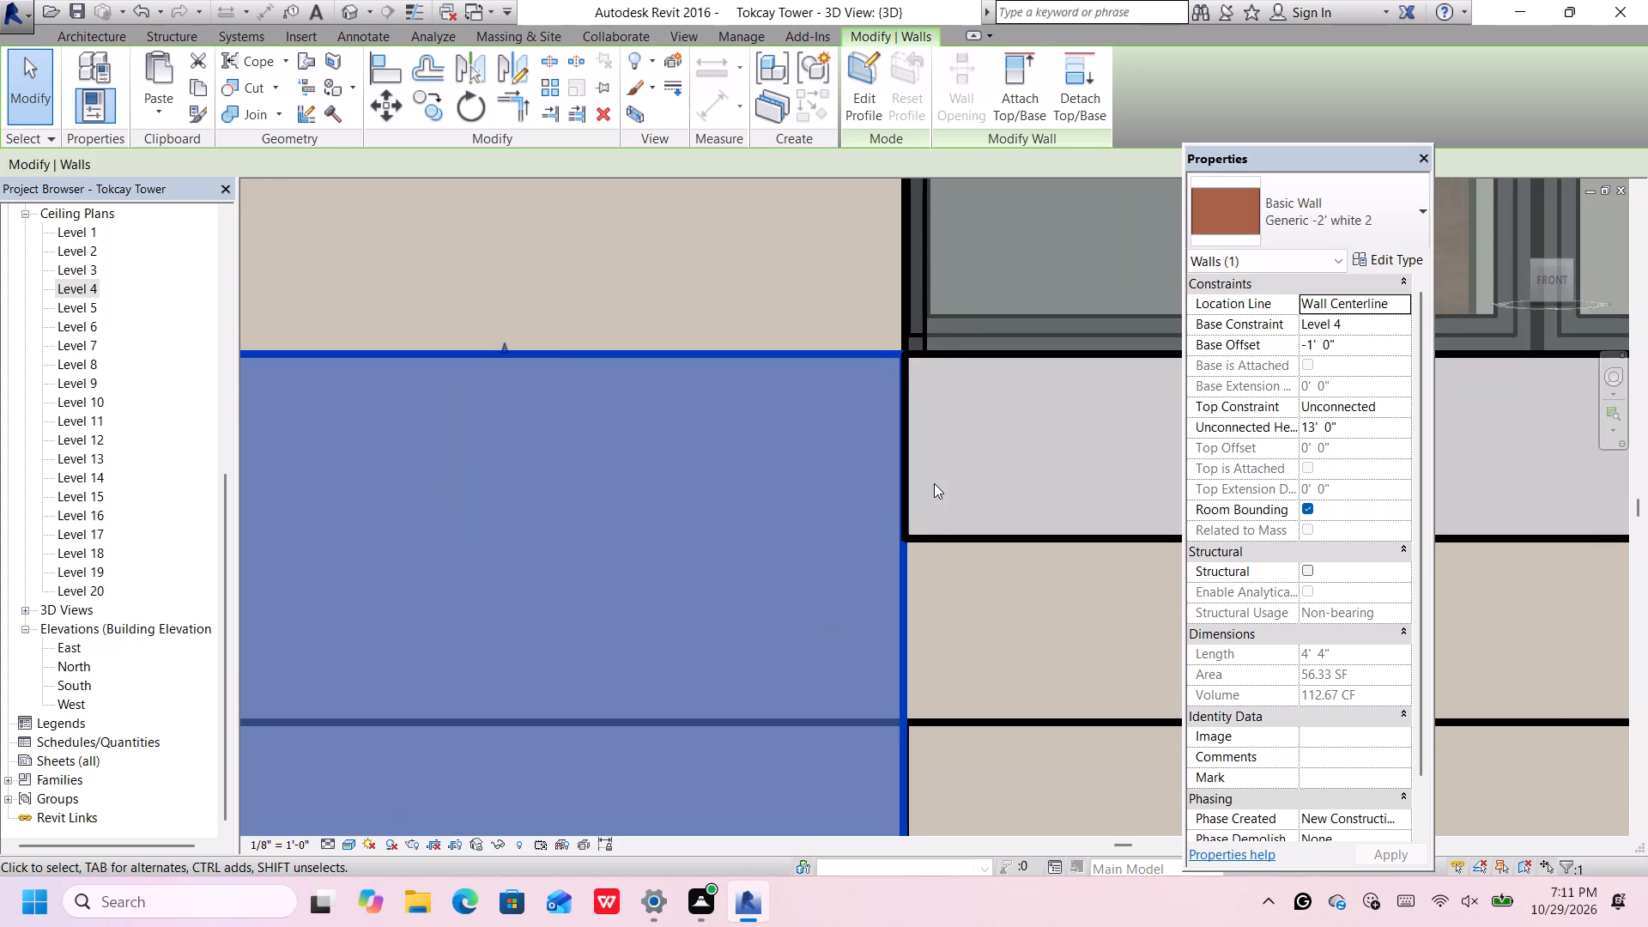
pyautogui.scroll(-12, 934, 483)
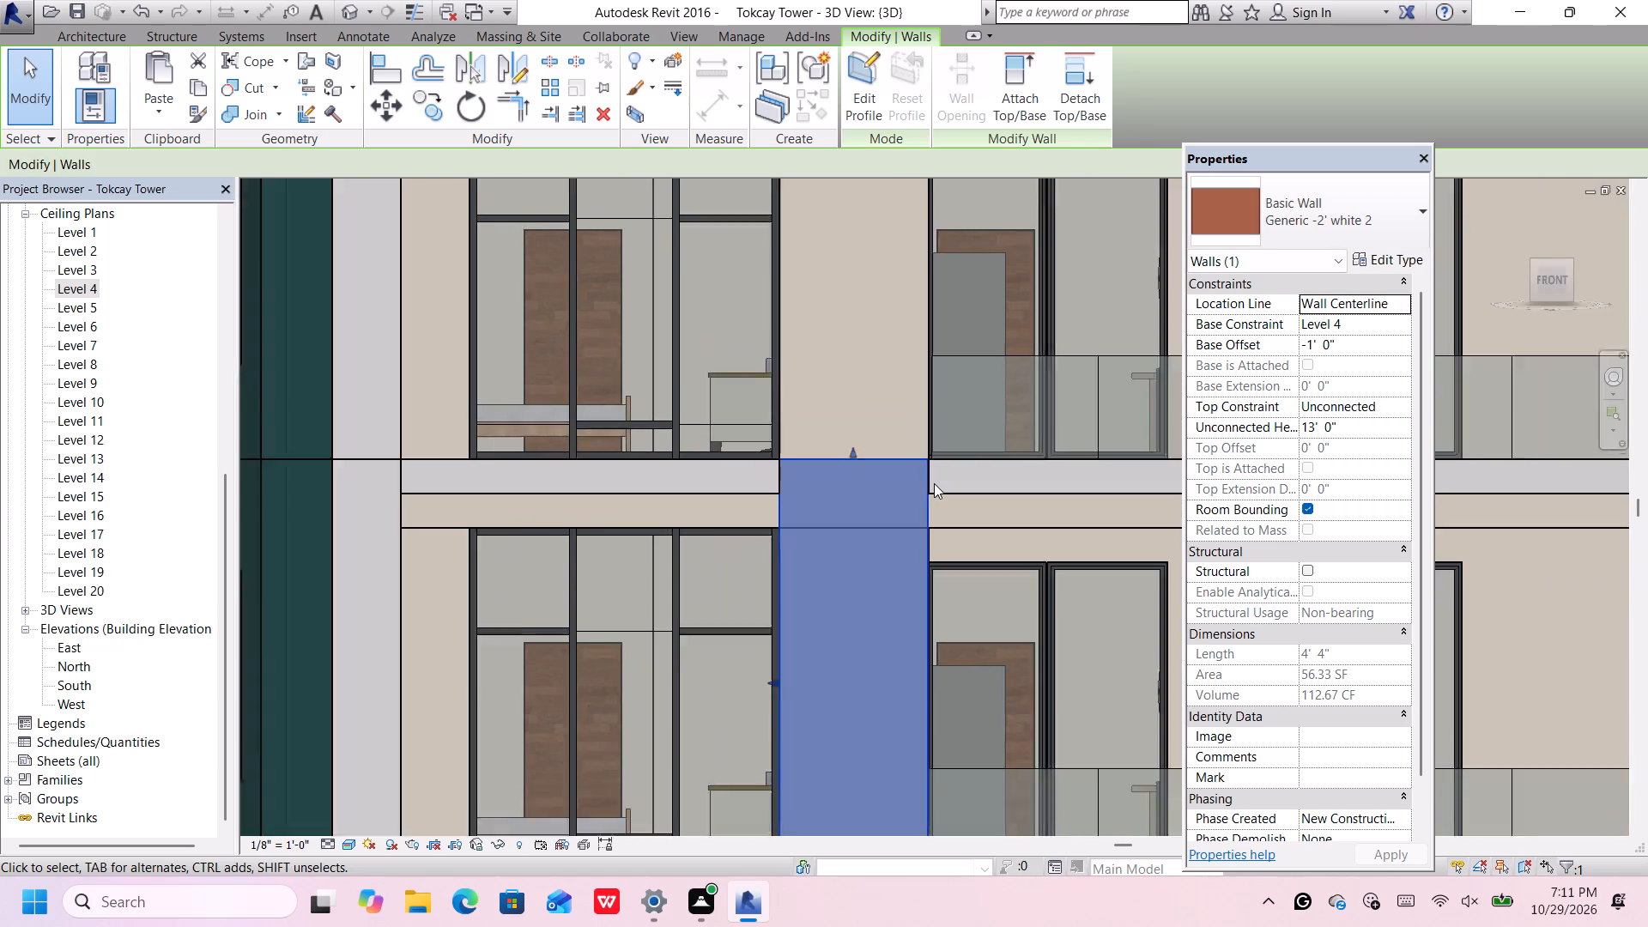
pyautogui.scroll(-11, 934, 483)
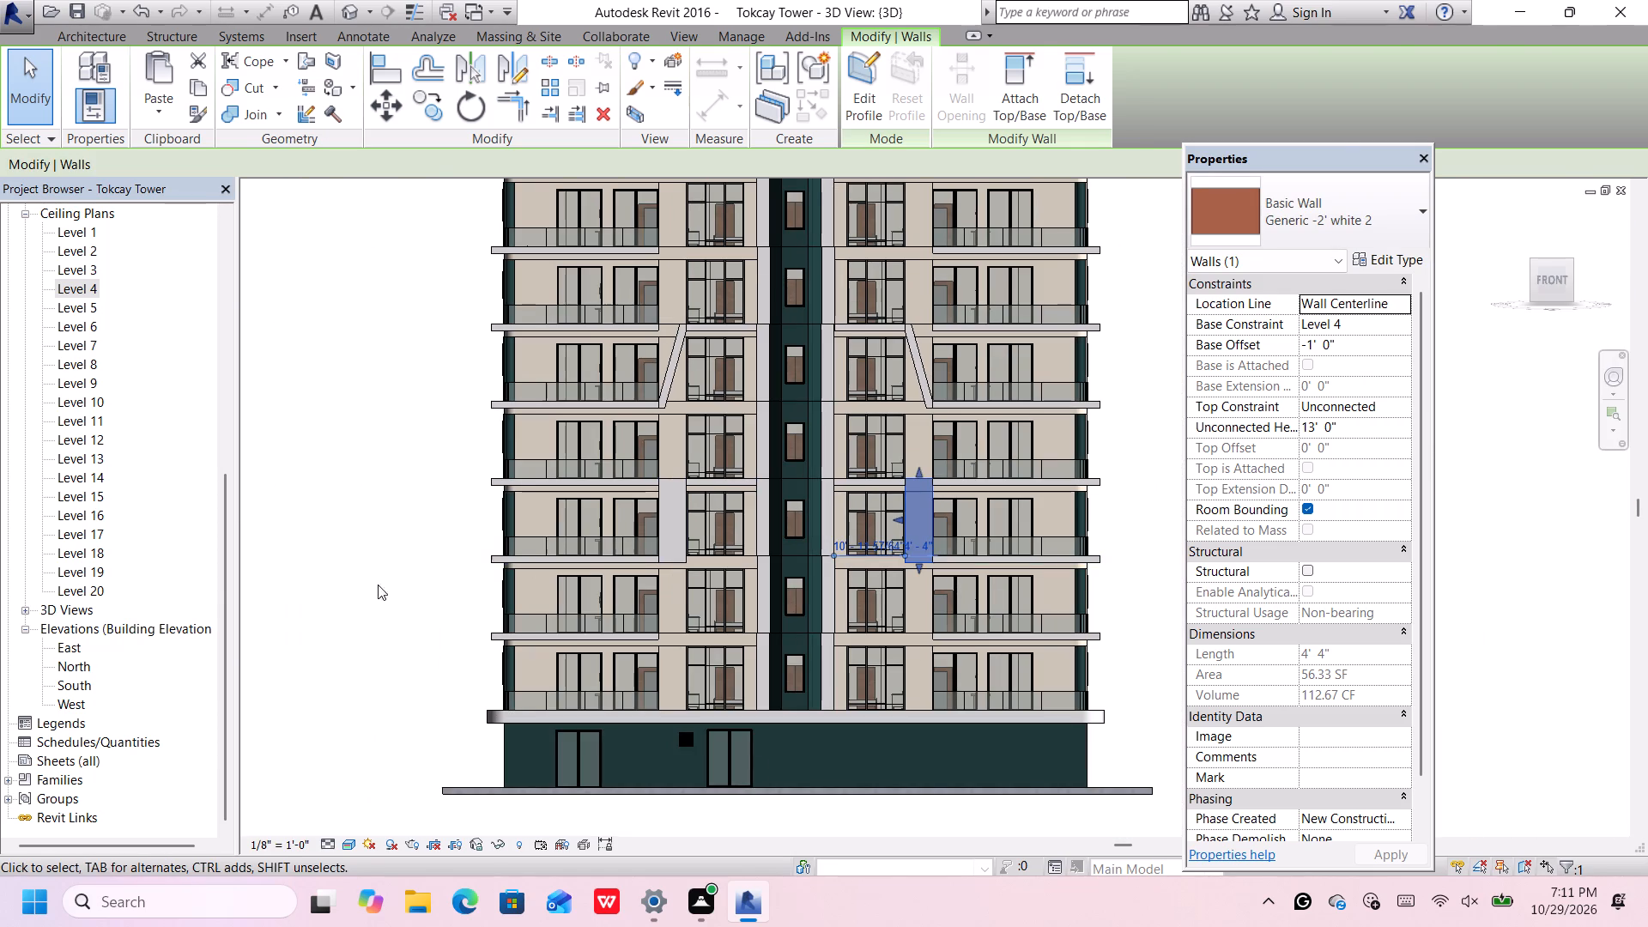
pyautogui.click(342, 603)
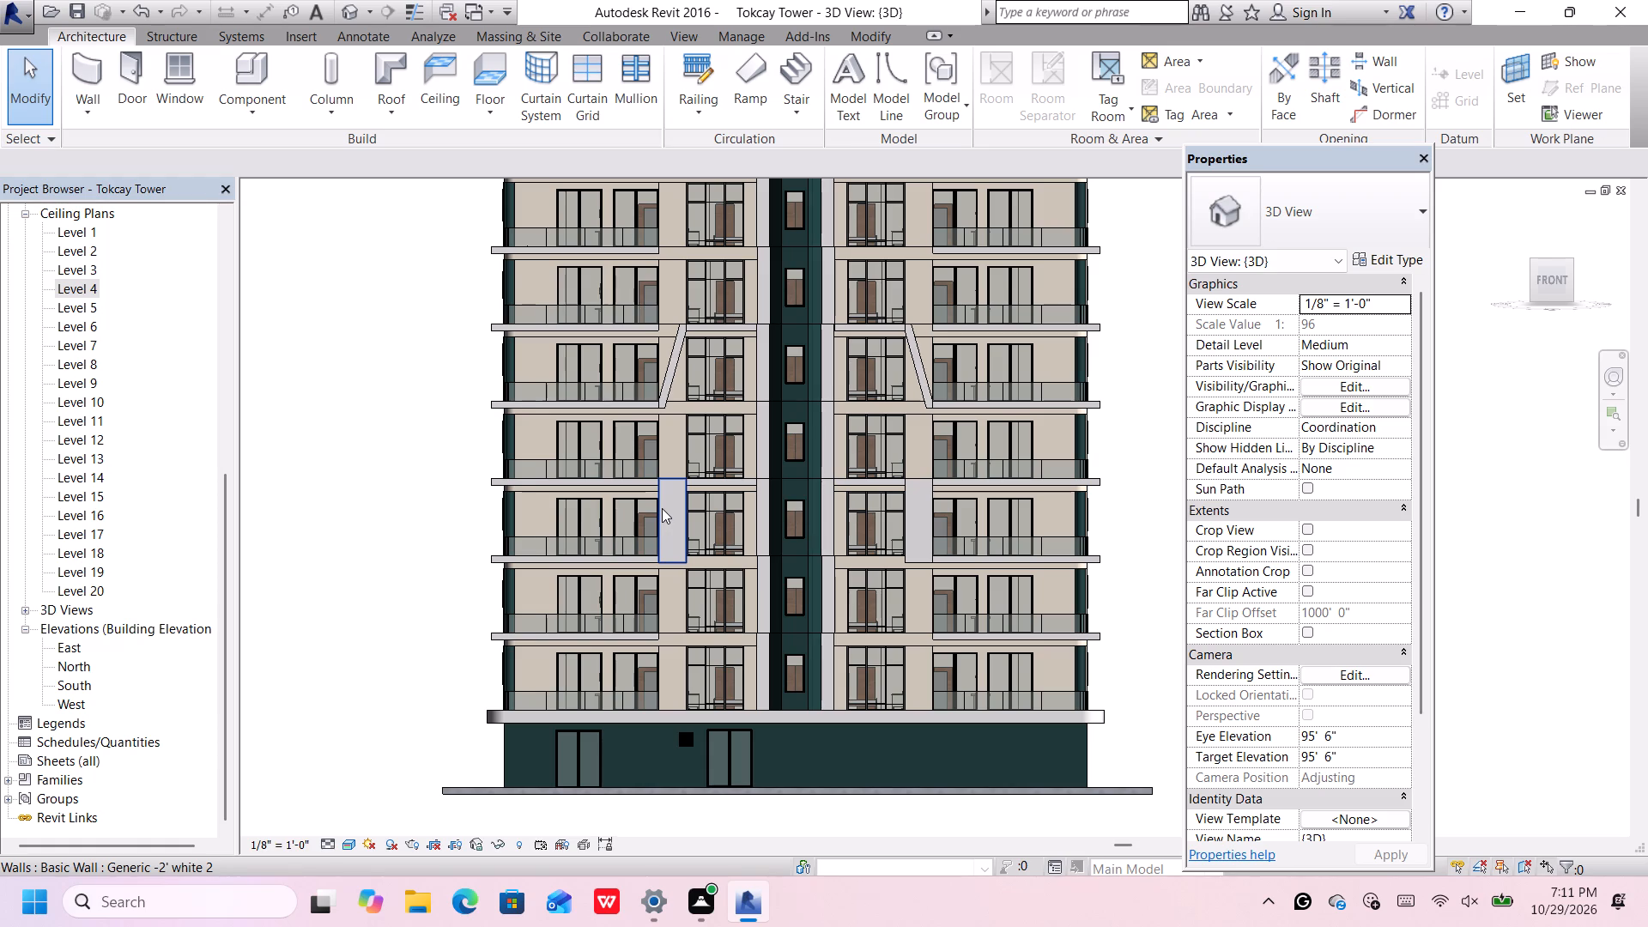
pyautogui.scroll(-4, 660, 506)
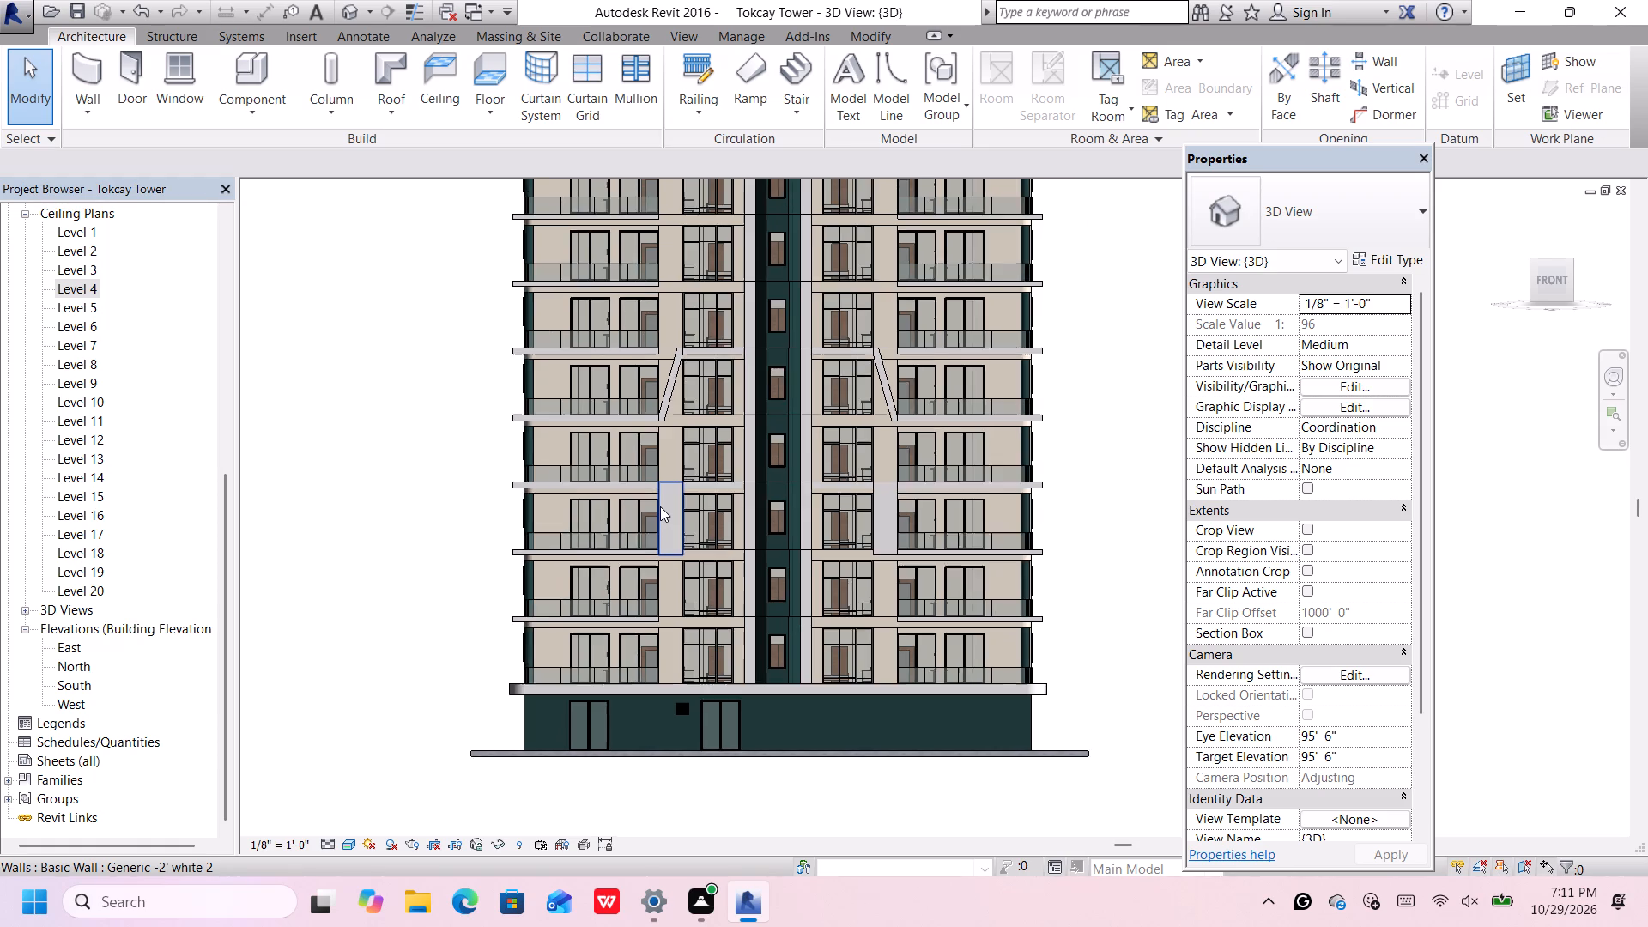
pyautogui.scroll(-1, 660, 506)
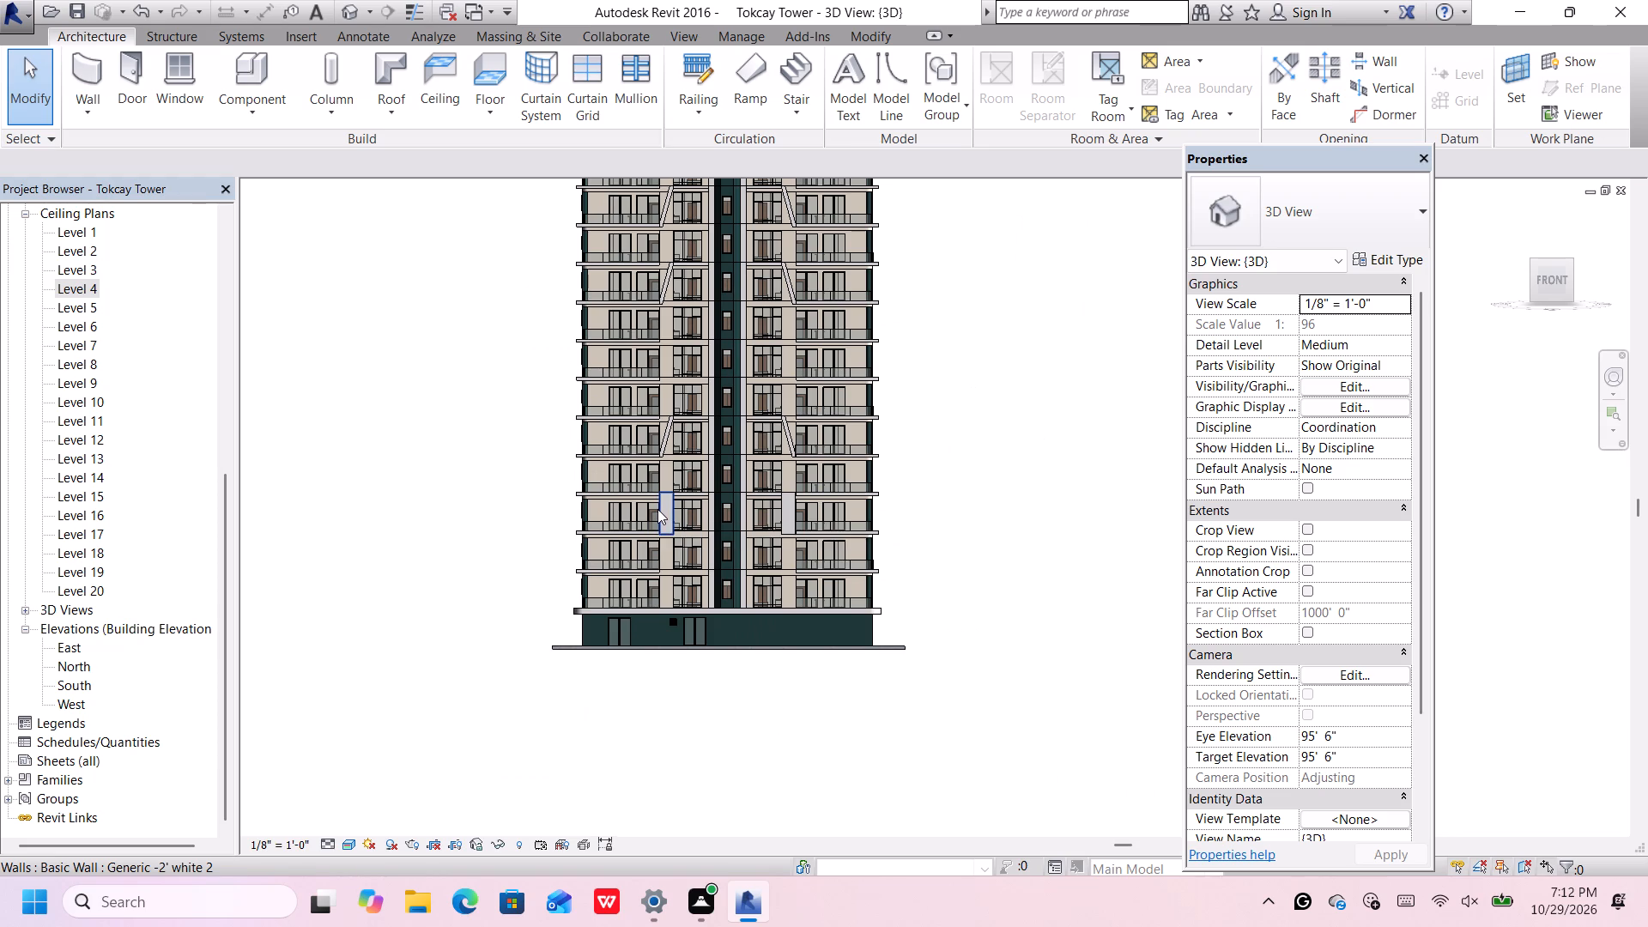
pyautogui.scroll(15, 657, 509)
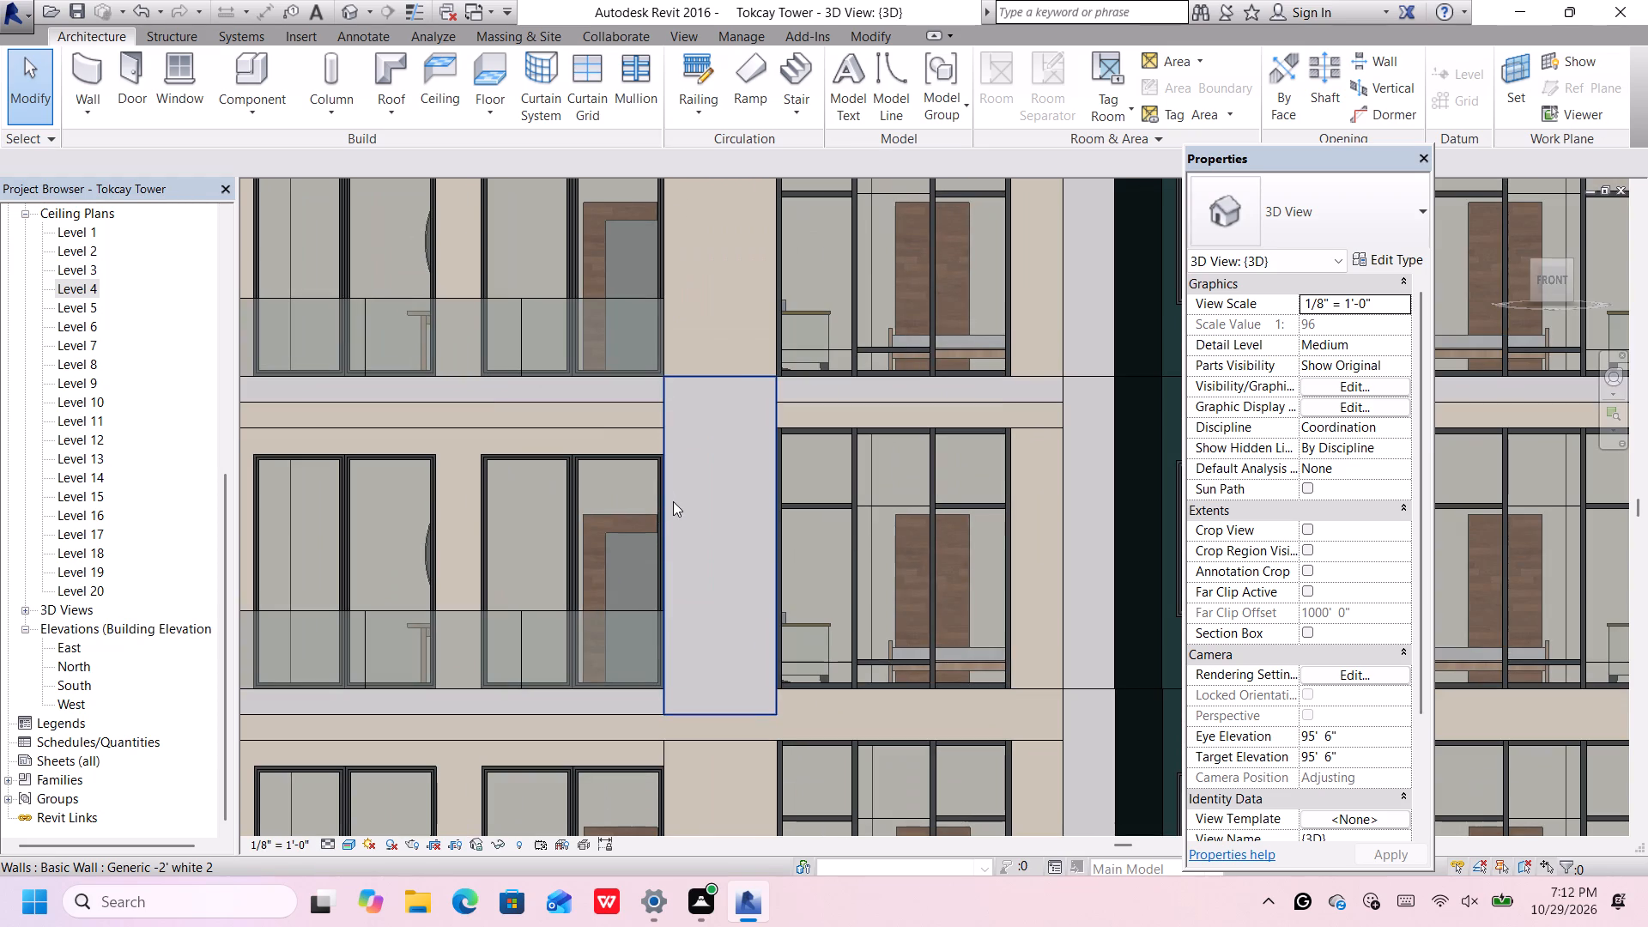
# Open the western Level 4 white wall's profile for editing and offset copies of its four edges 1' 0" inward.
pyautogui.click(671, 502)
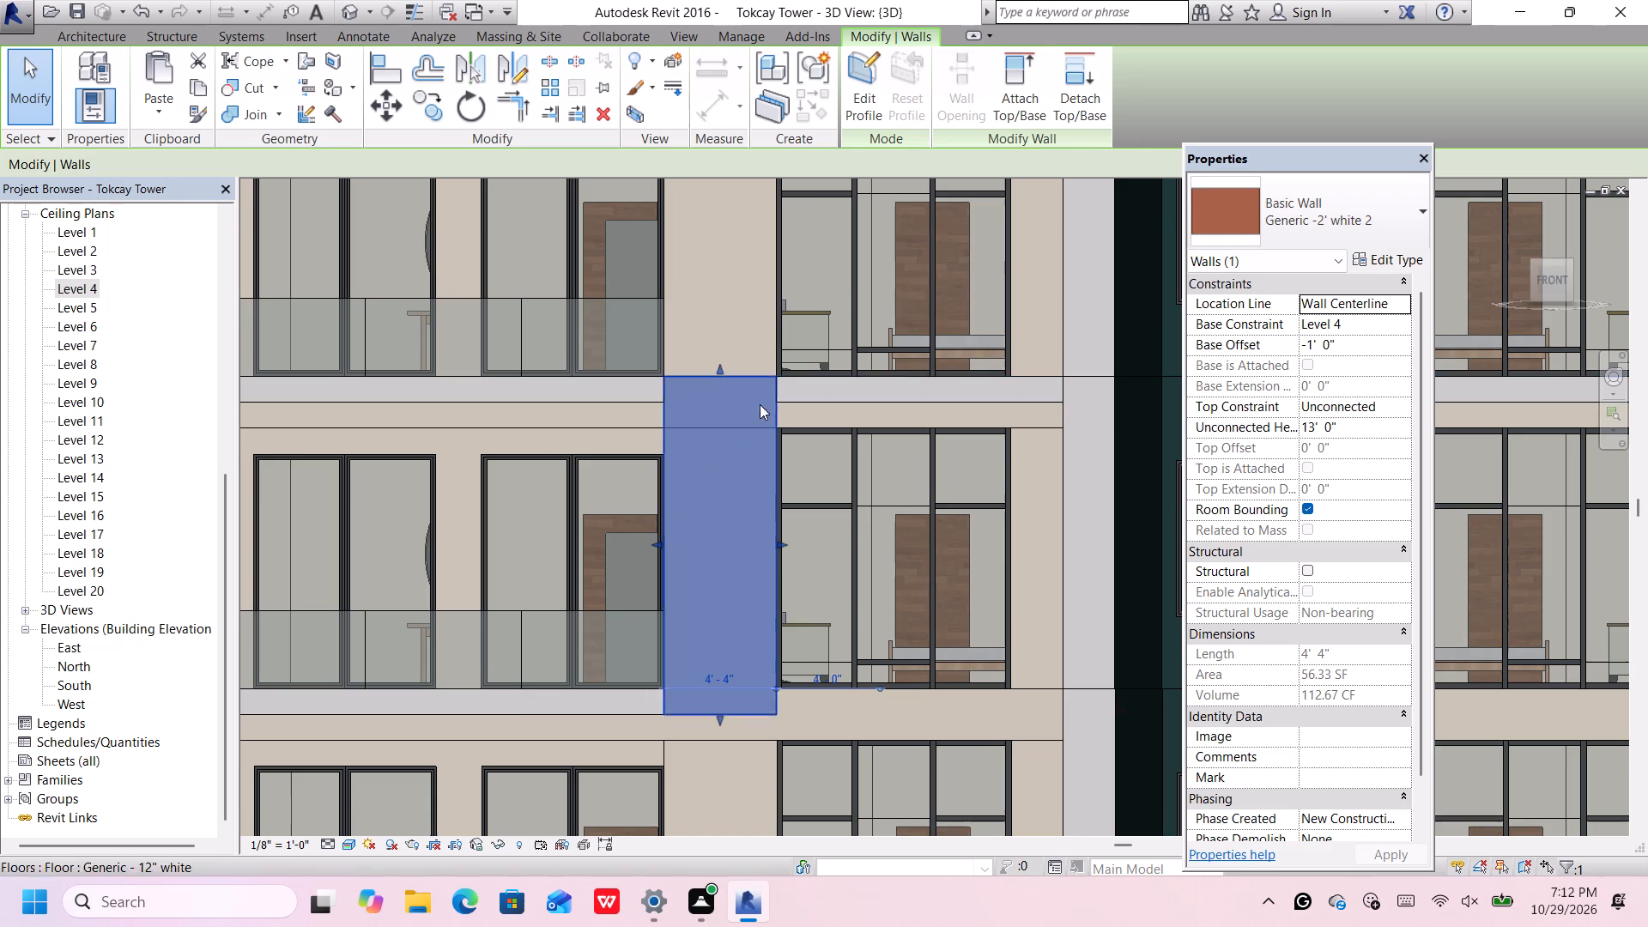
pyautogui.click(869, 98)
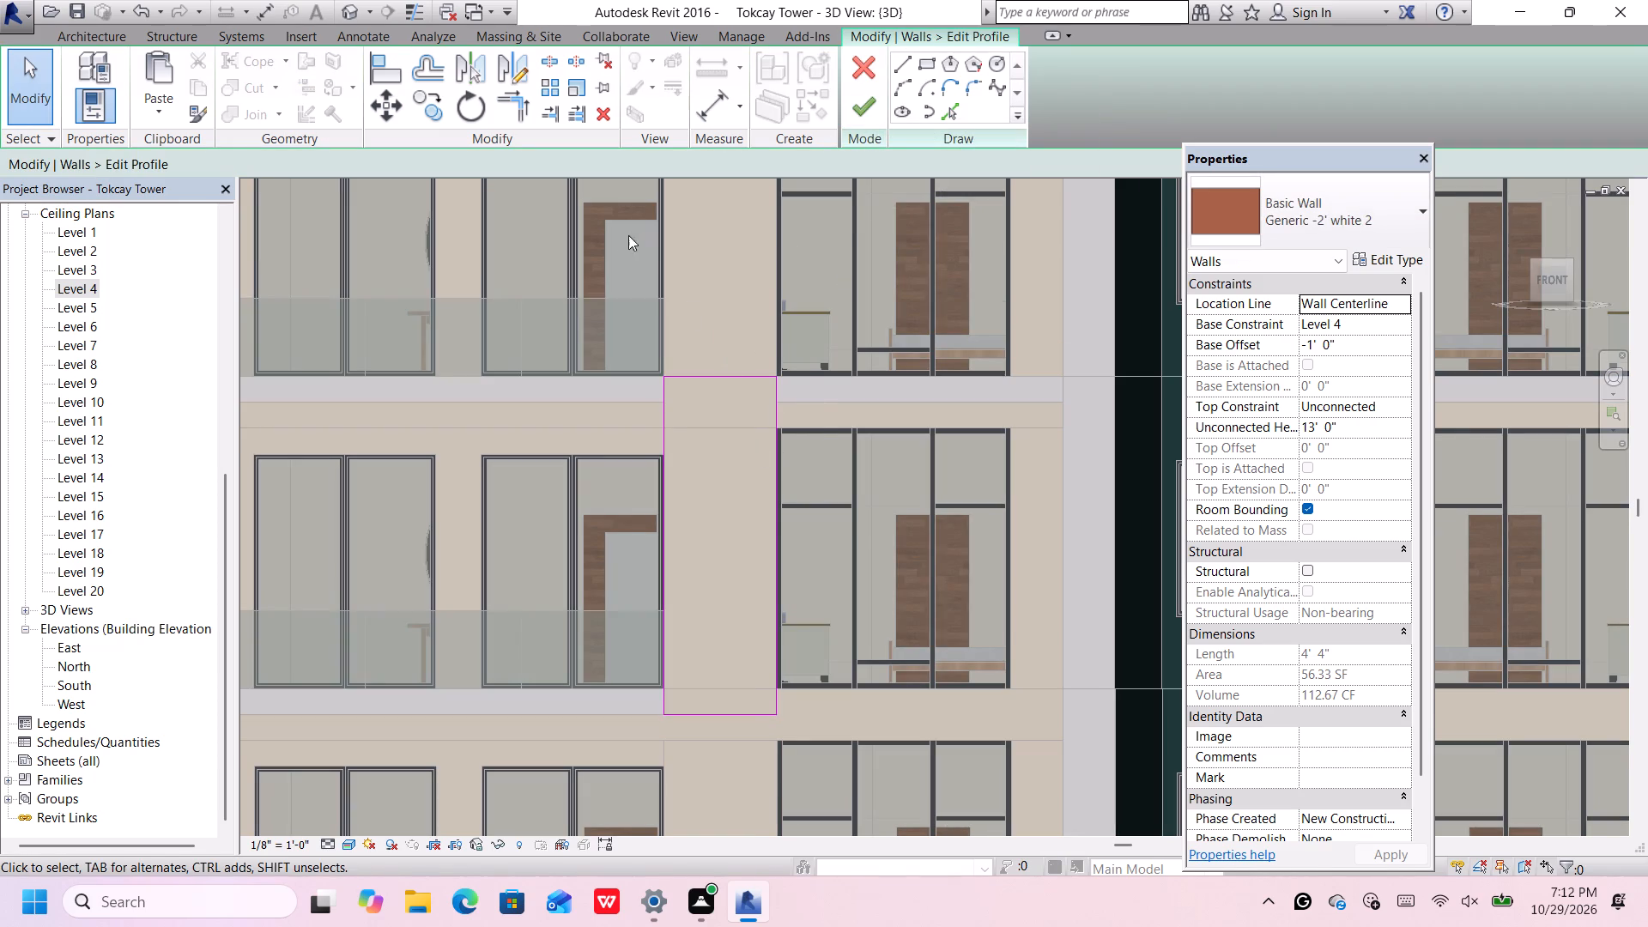
pyautogui.click(431, 70)
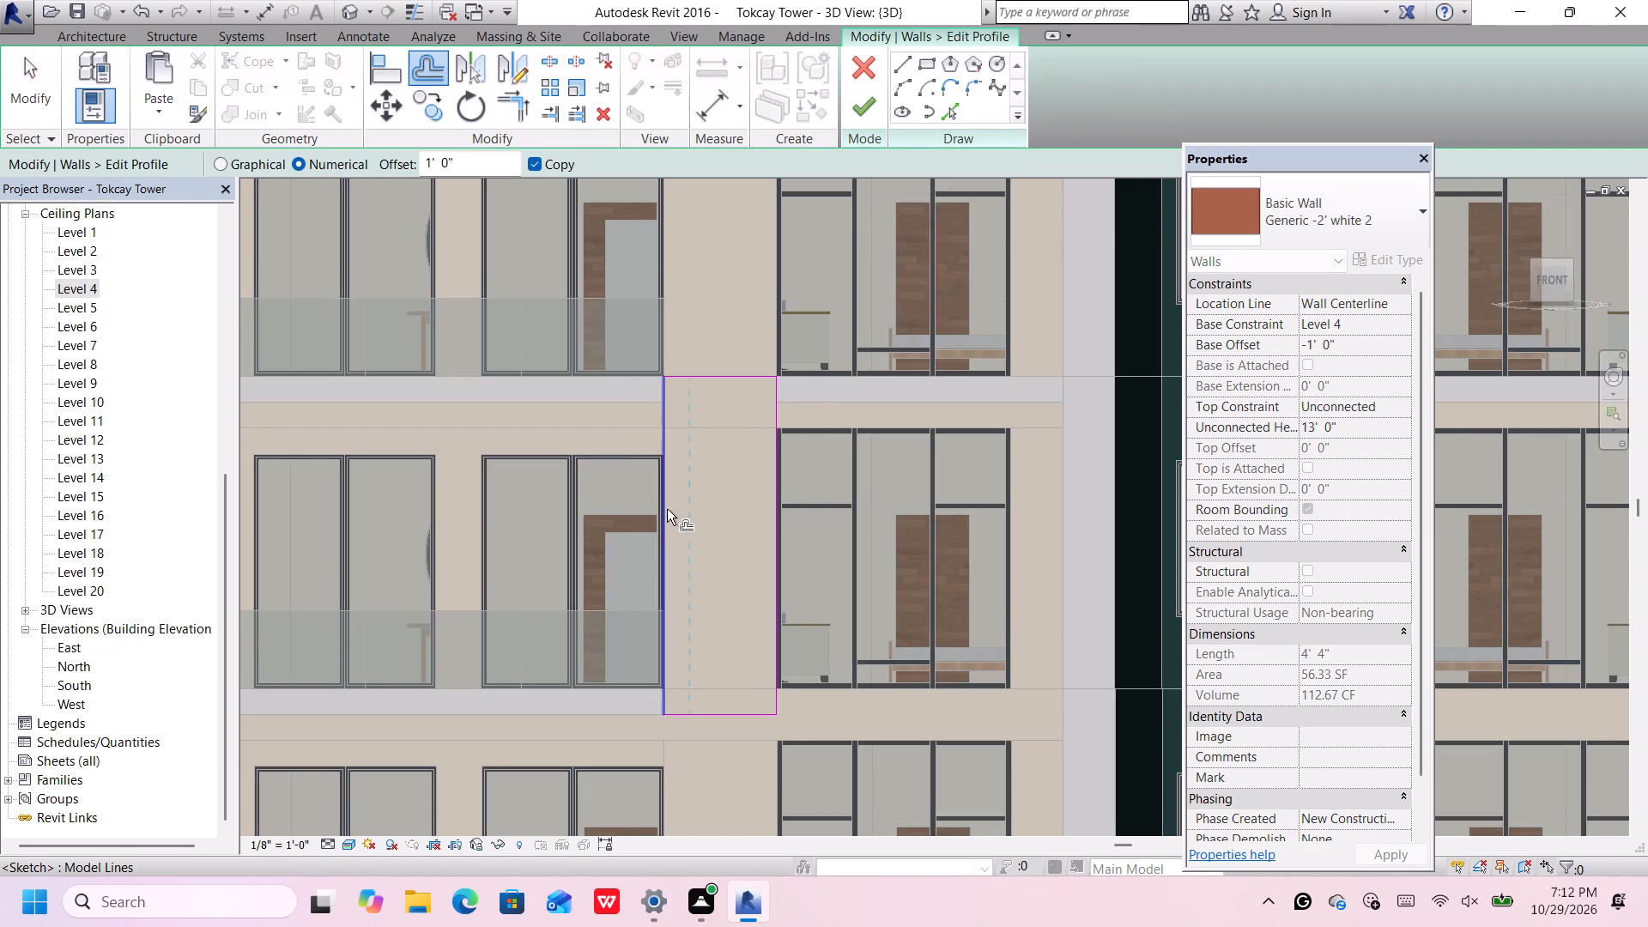
pyautogui.click(669, 509)
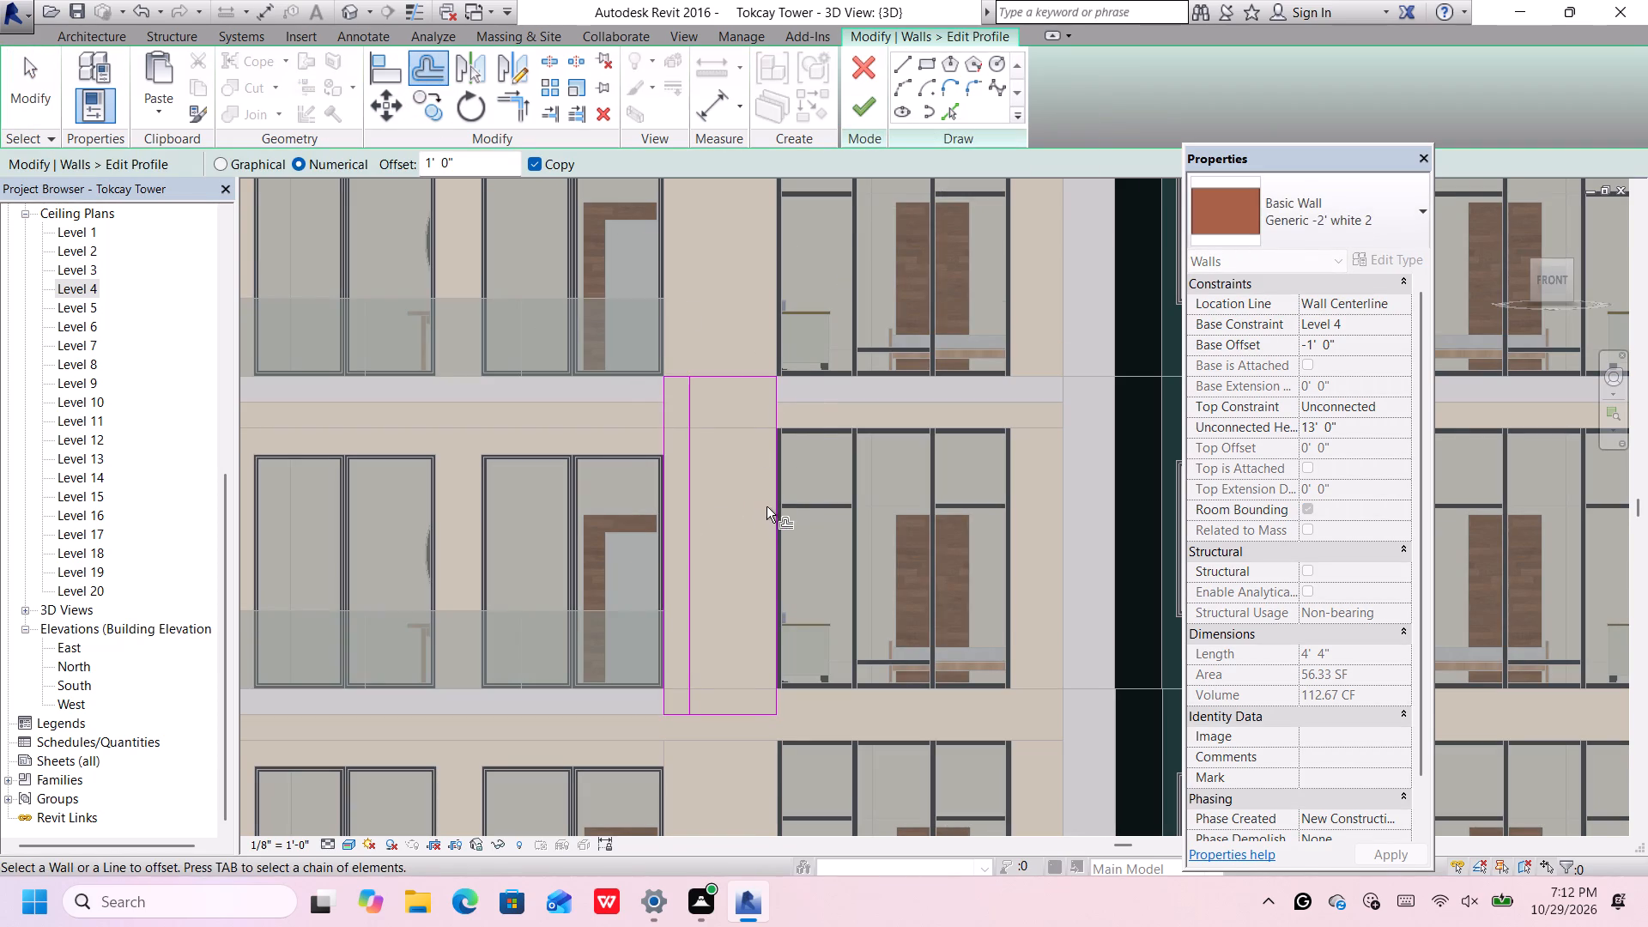
pyautogui.click(772, 515)
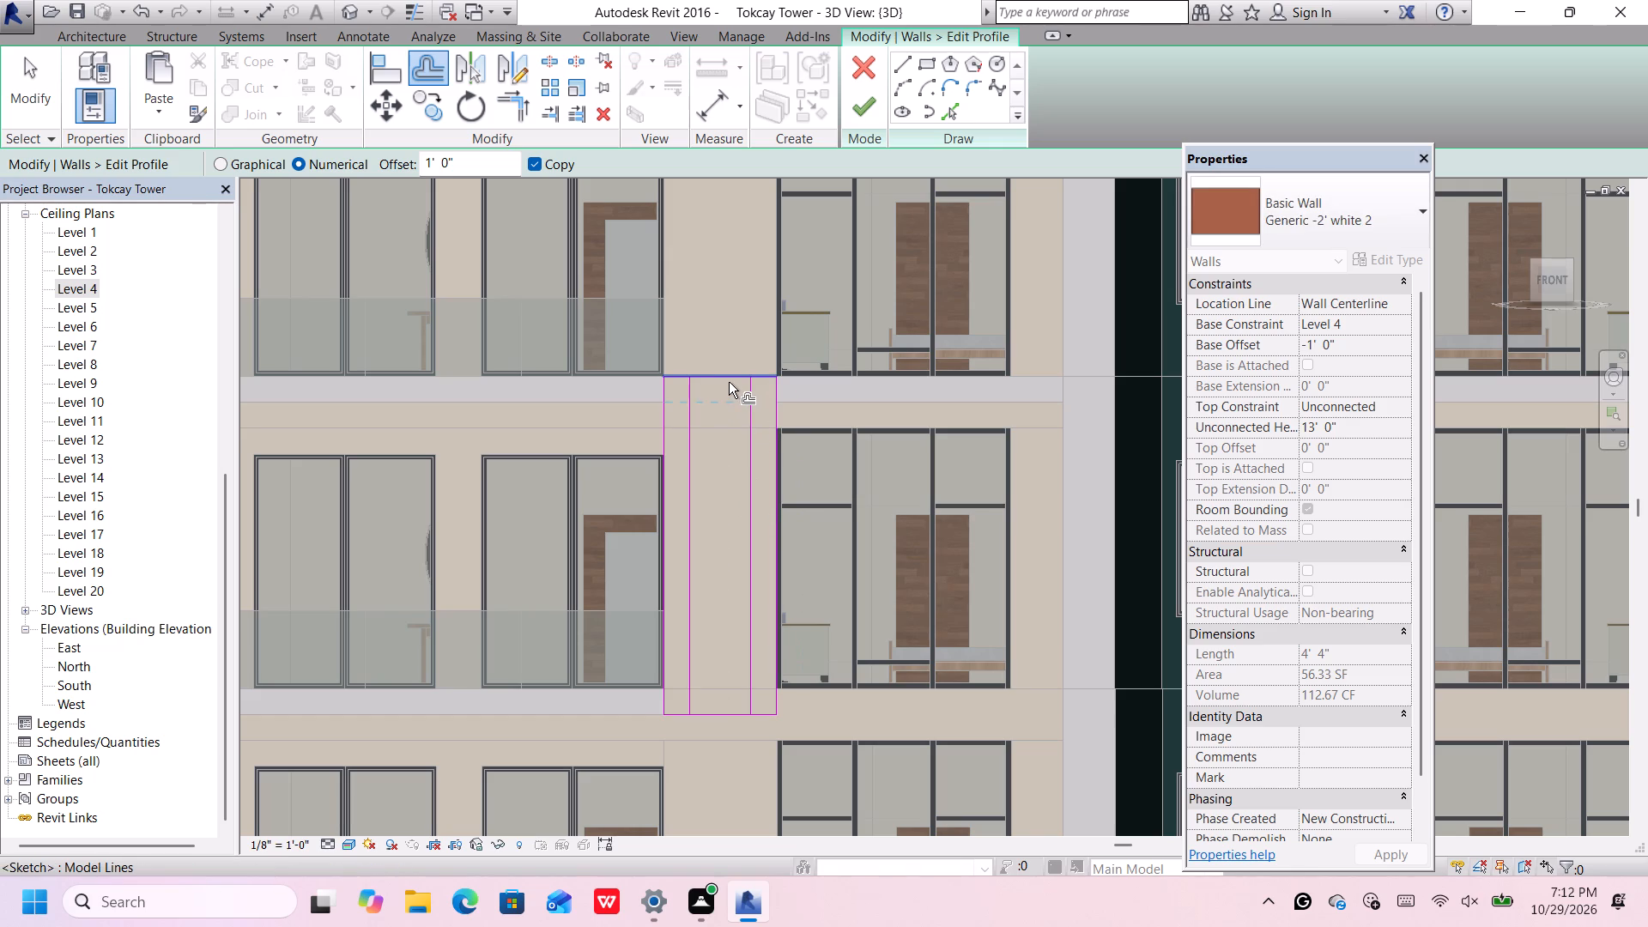
pyautogui.click(726, 383)
pyautogui.click(721, 715)
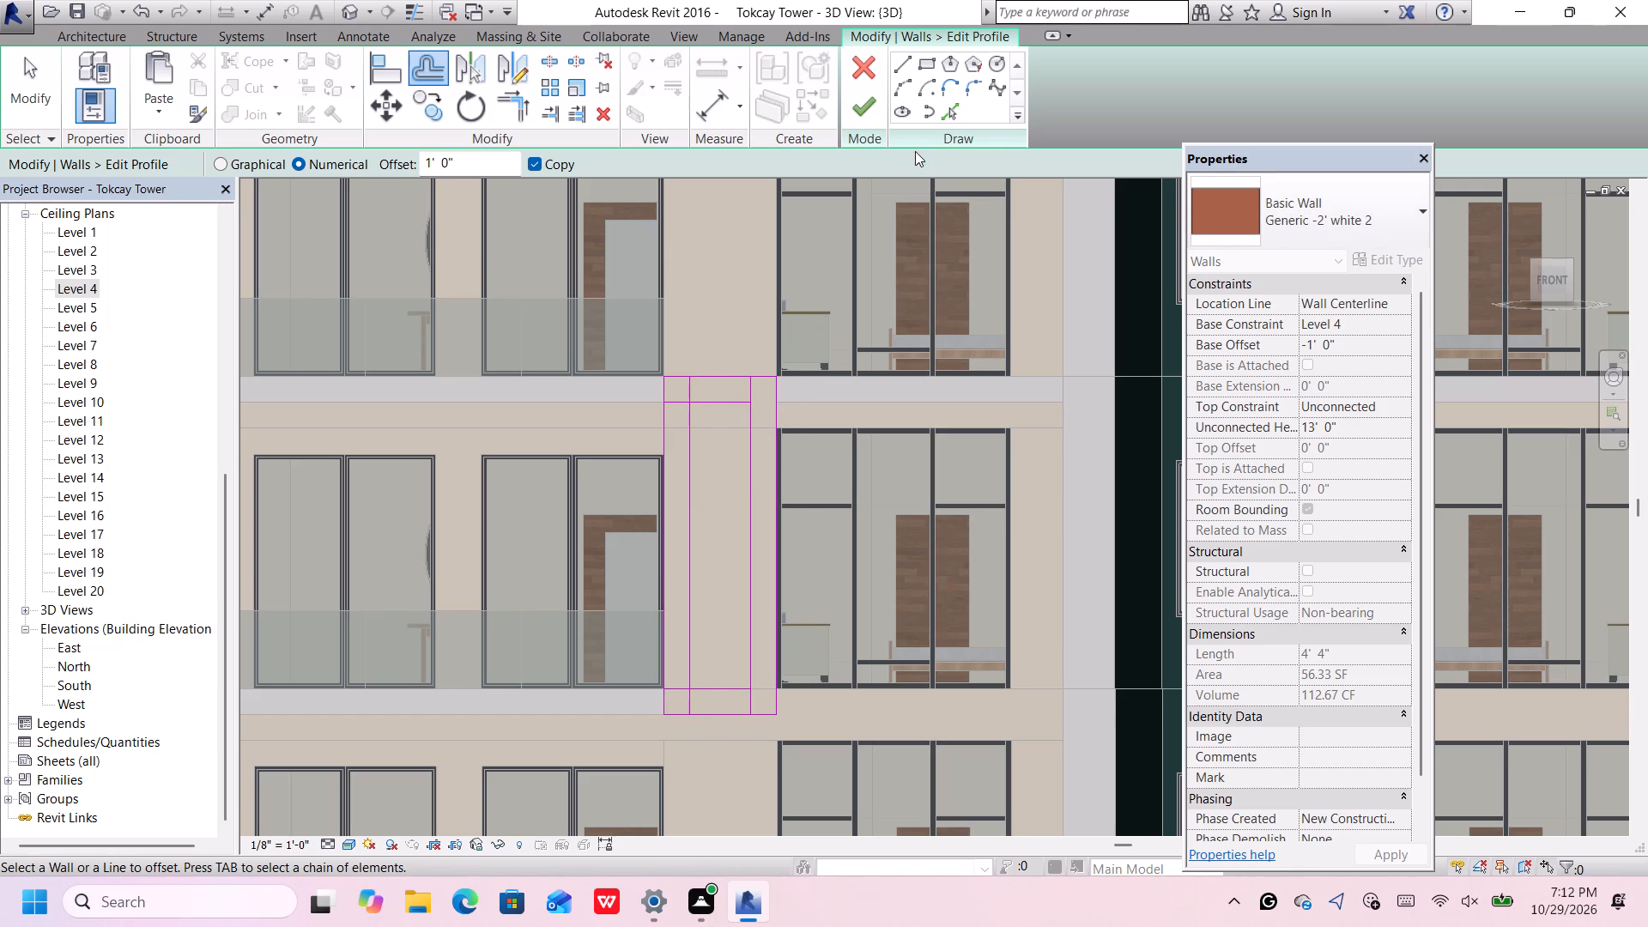
# Sketch two parallel diagonals about 12'-5" long from the profile's upper core-side corner to its lower outer corner, ending on the 1' offset points.
pyautogui.click(904, 63)
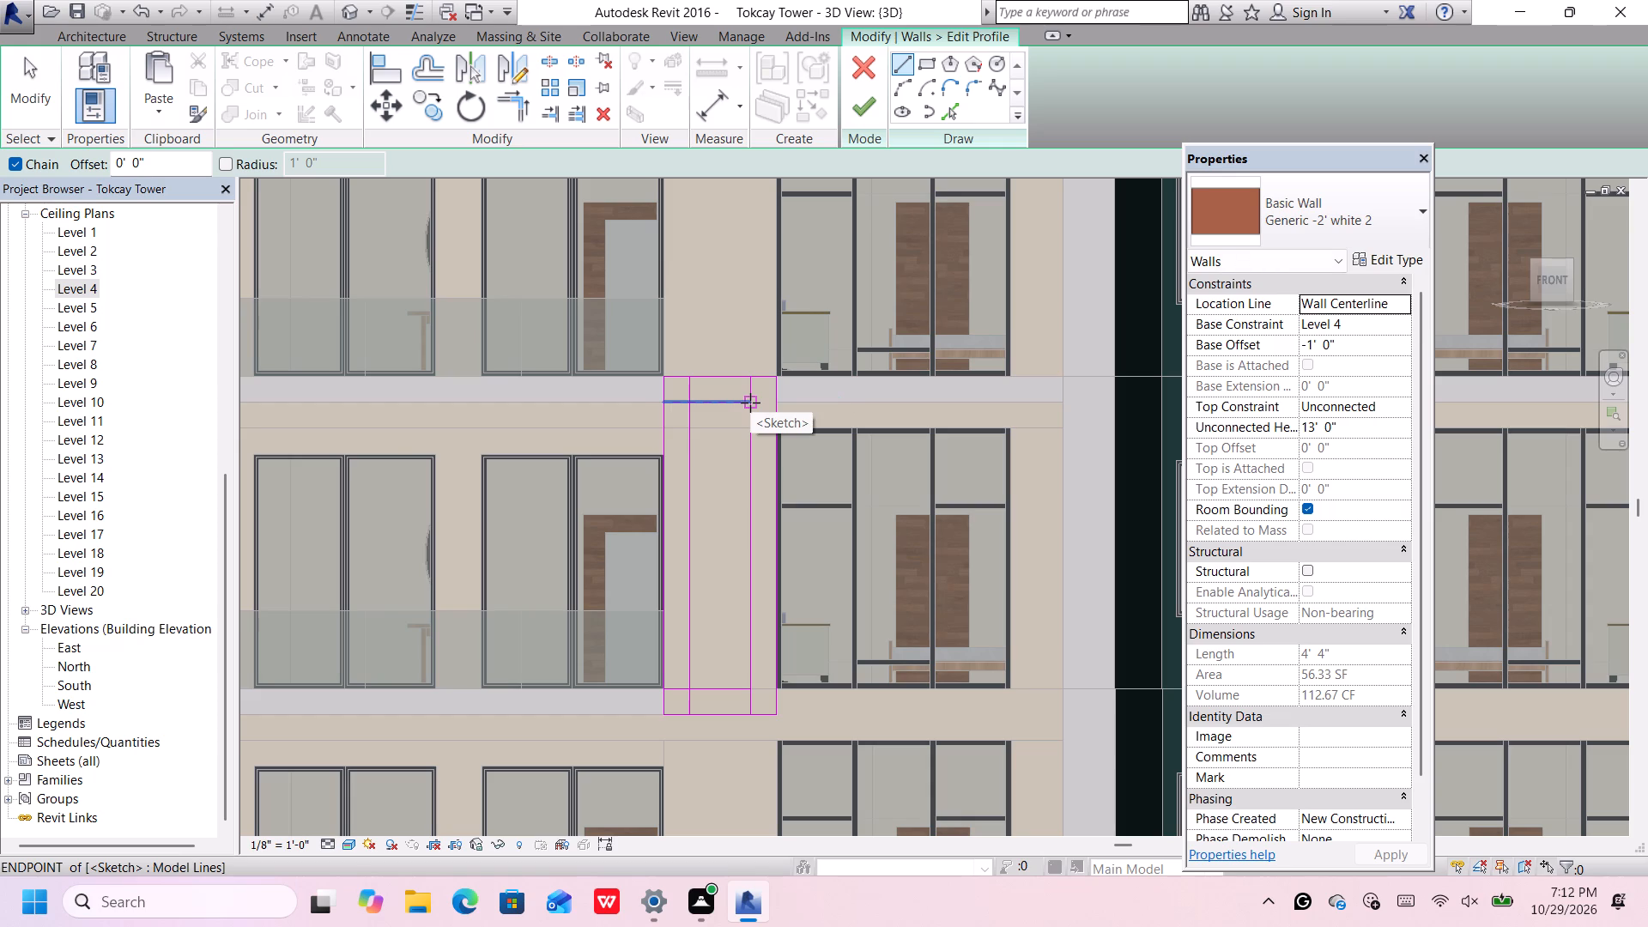
pyautogui.click(775, 404)
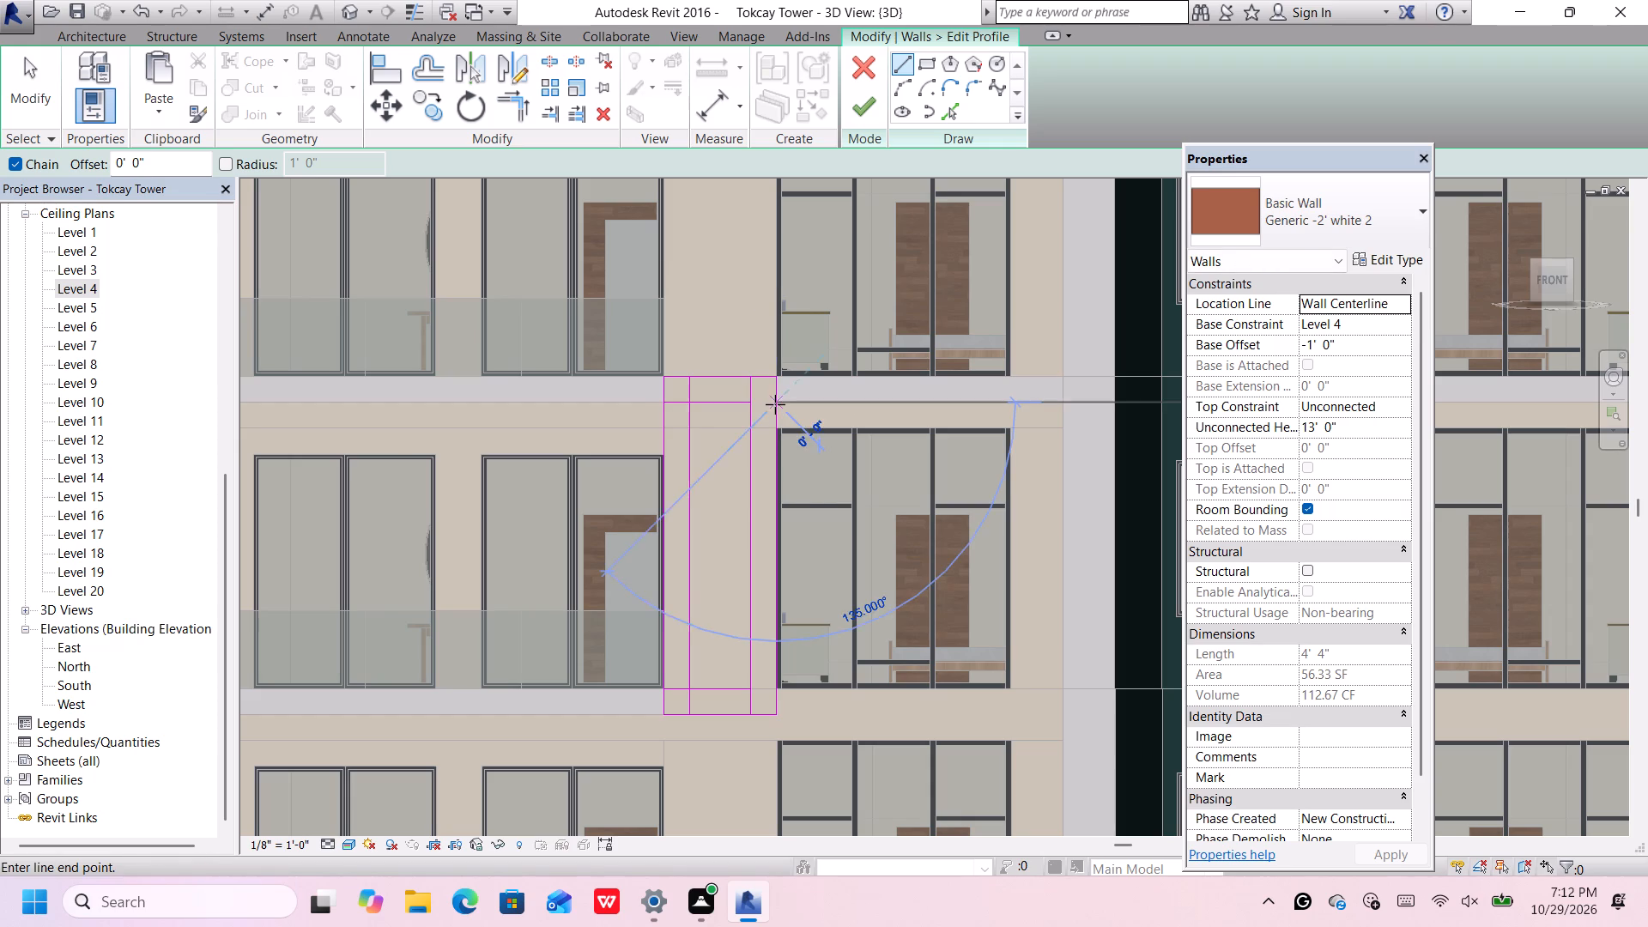
pyautogui.click(689, 718)
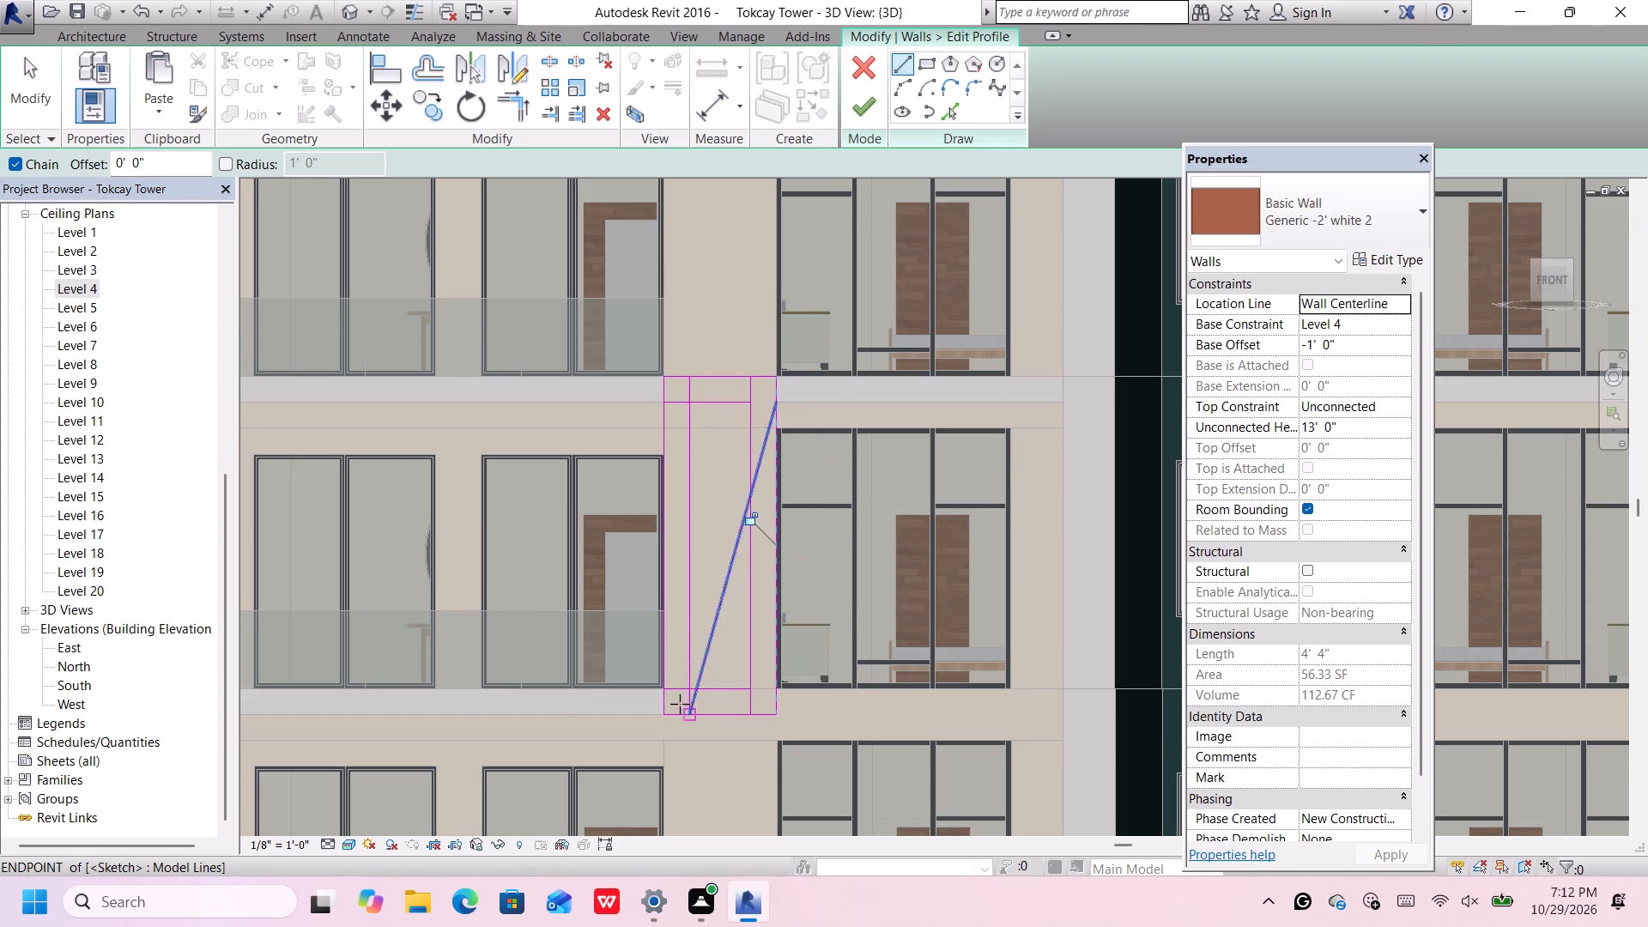
pyautogui.click(743, 373)
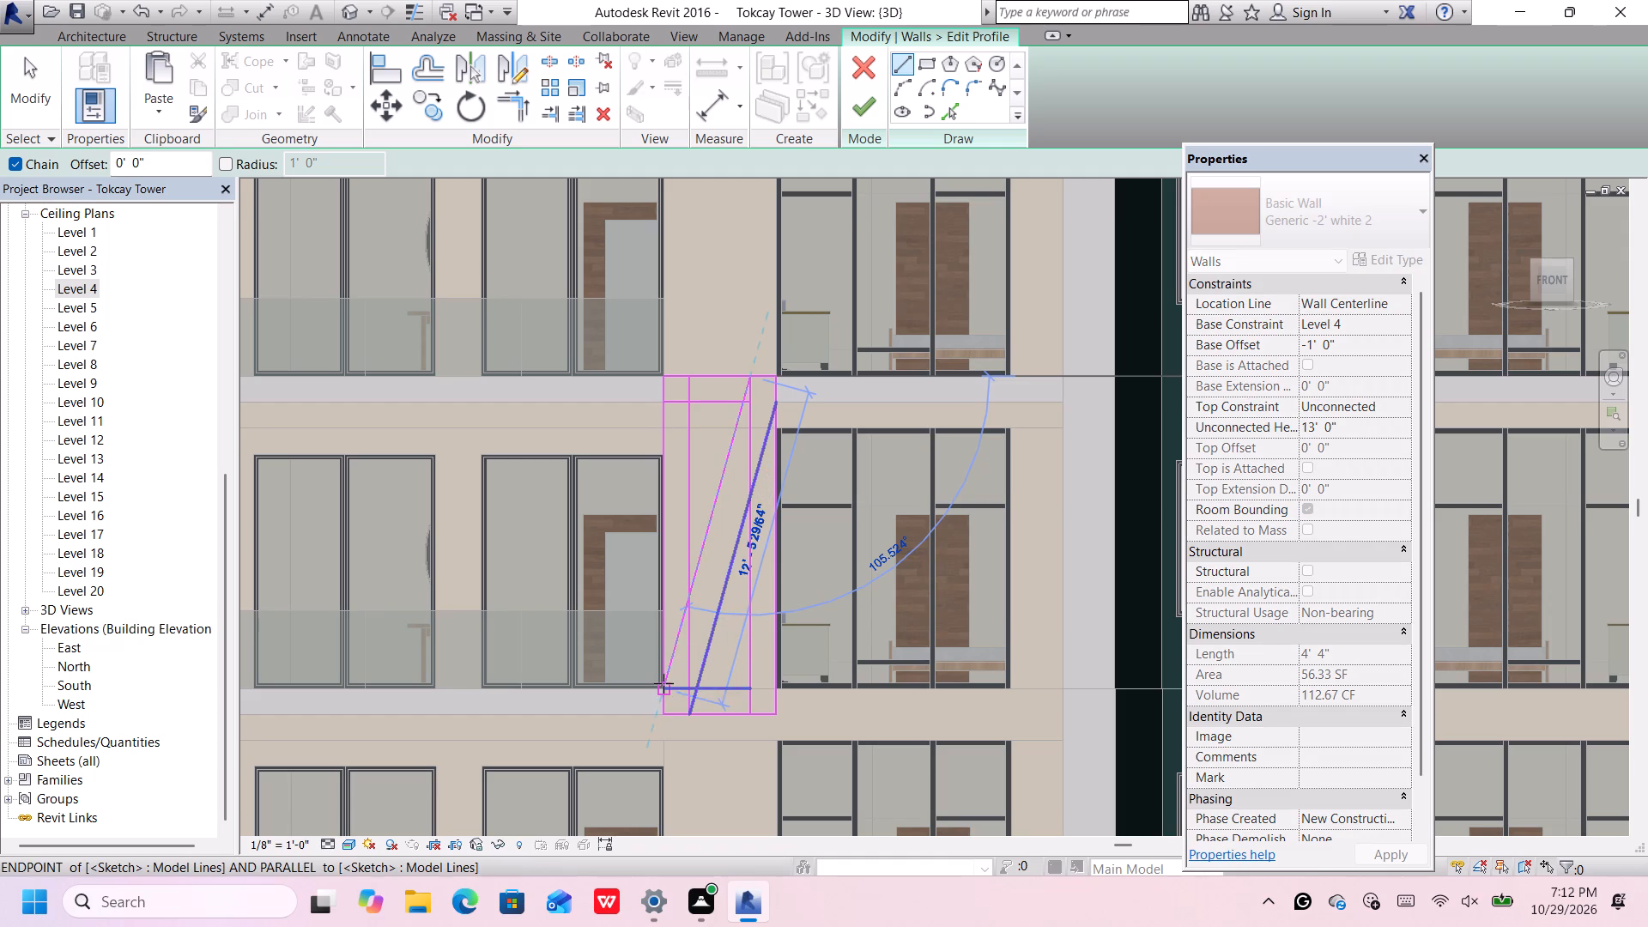
pyautogui.click(663, 683)
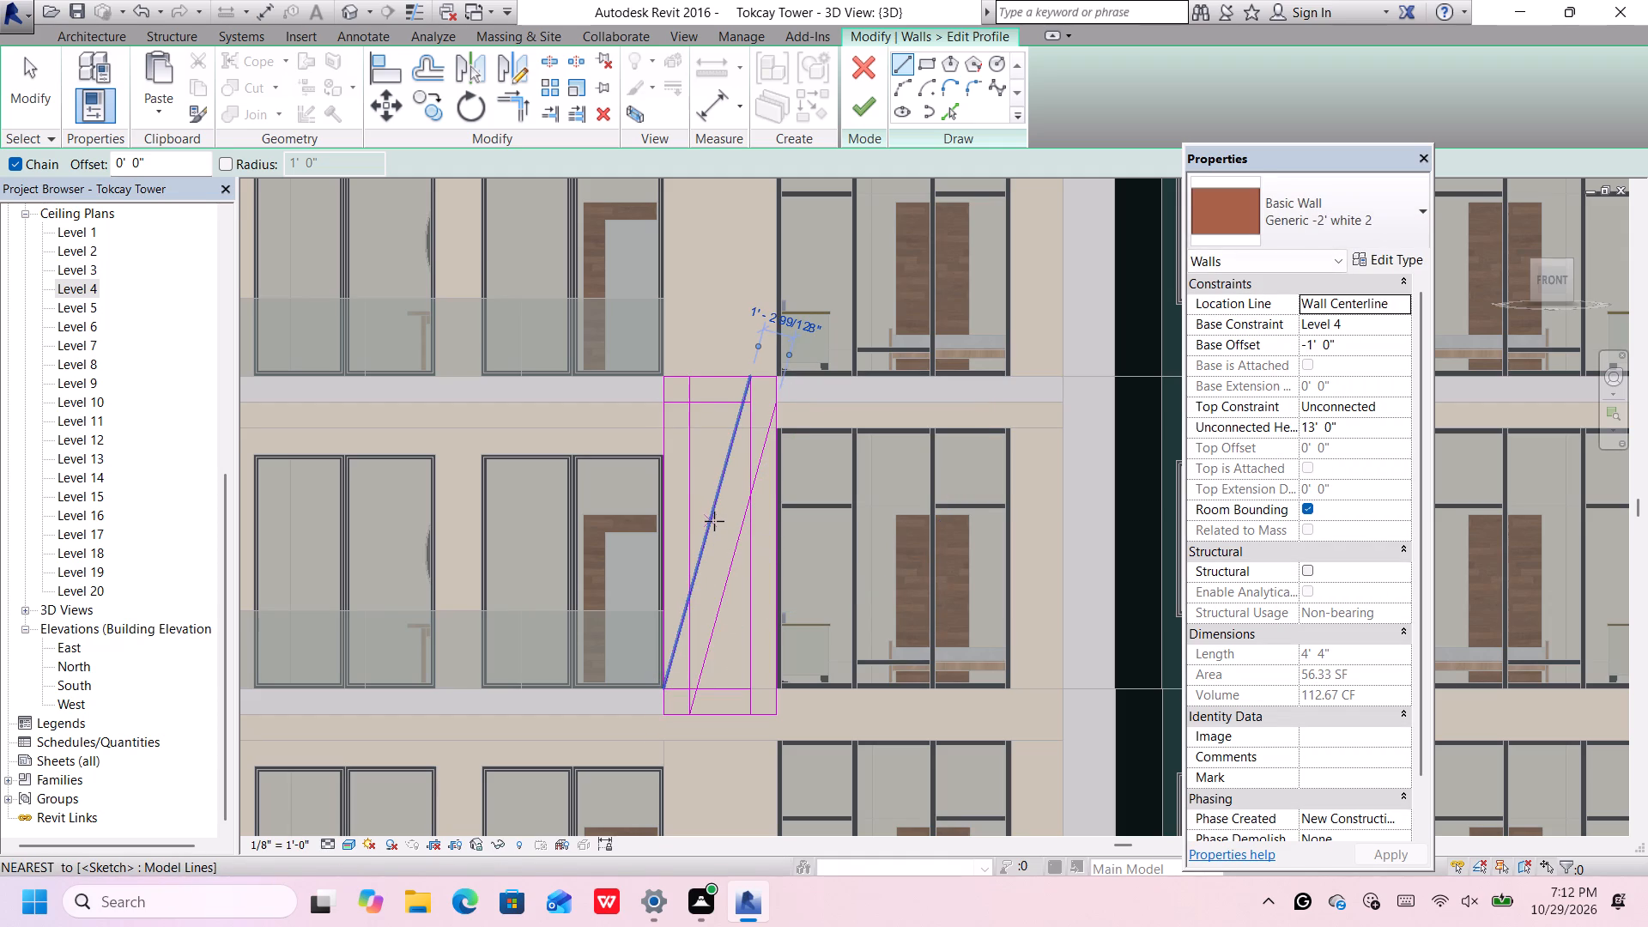
pyautogui.scroll(-4, 712, 518)
pyautogui.scroll(2, 712, 519)
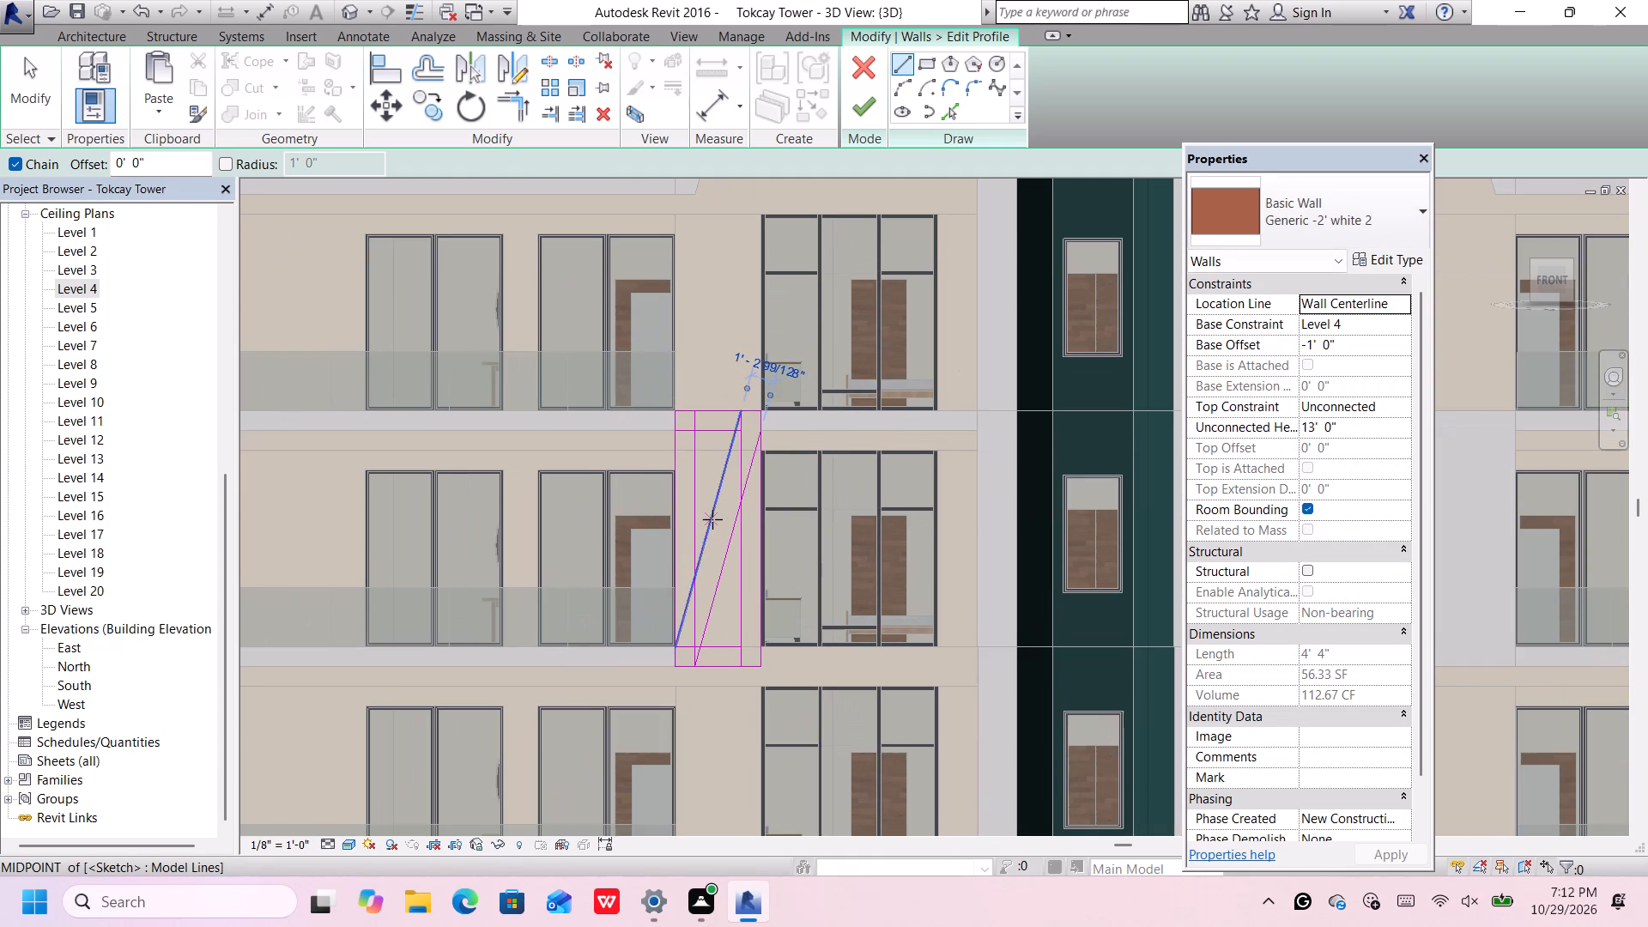
pyautogui.press('Escape')
pyautogui.press('Escape')
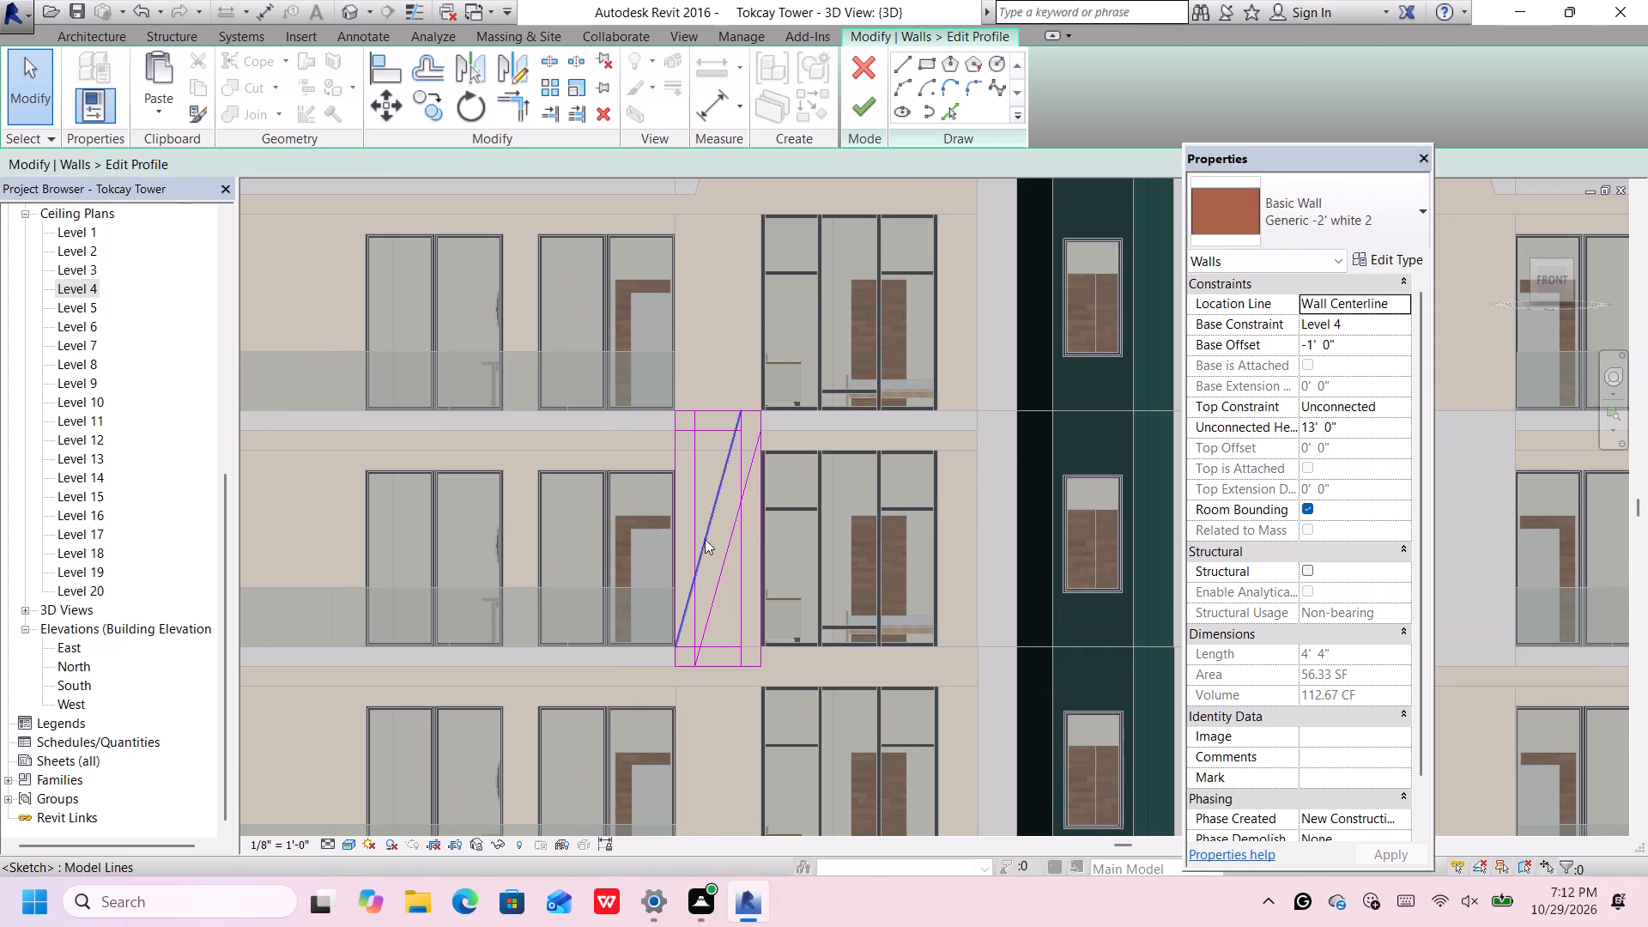
# Delete the four inner offset guide lines from the western wall's profile sketch, keeping the two diagonals.
pyautogui.click(694, 596)
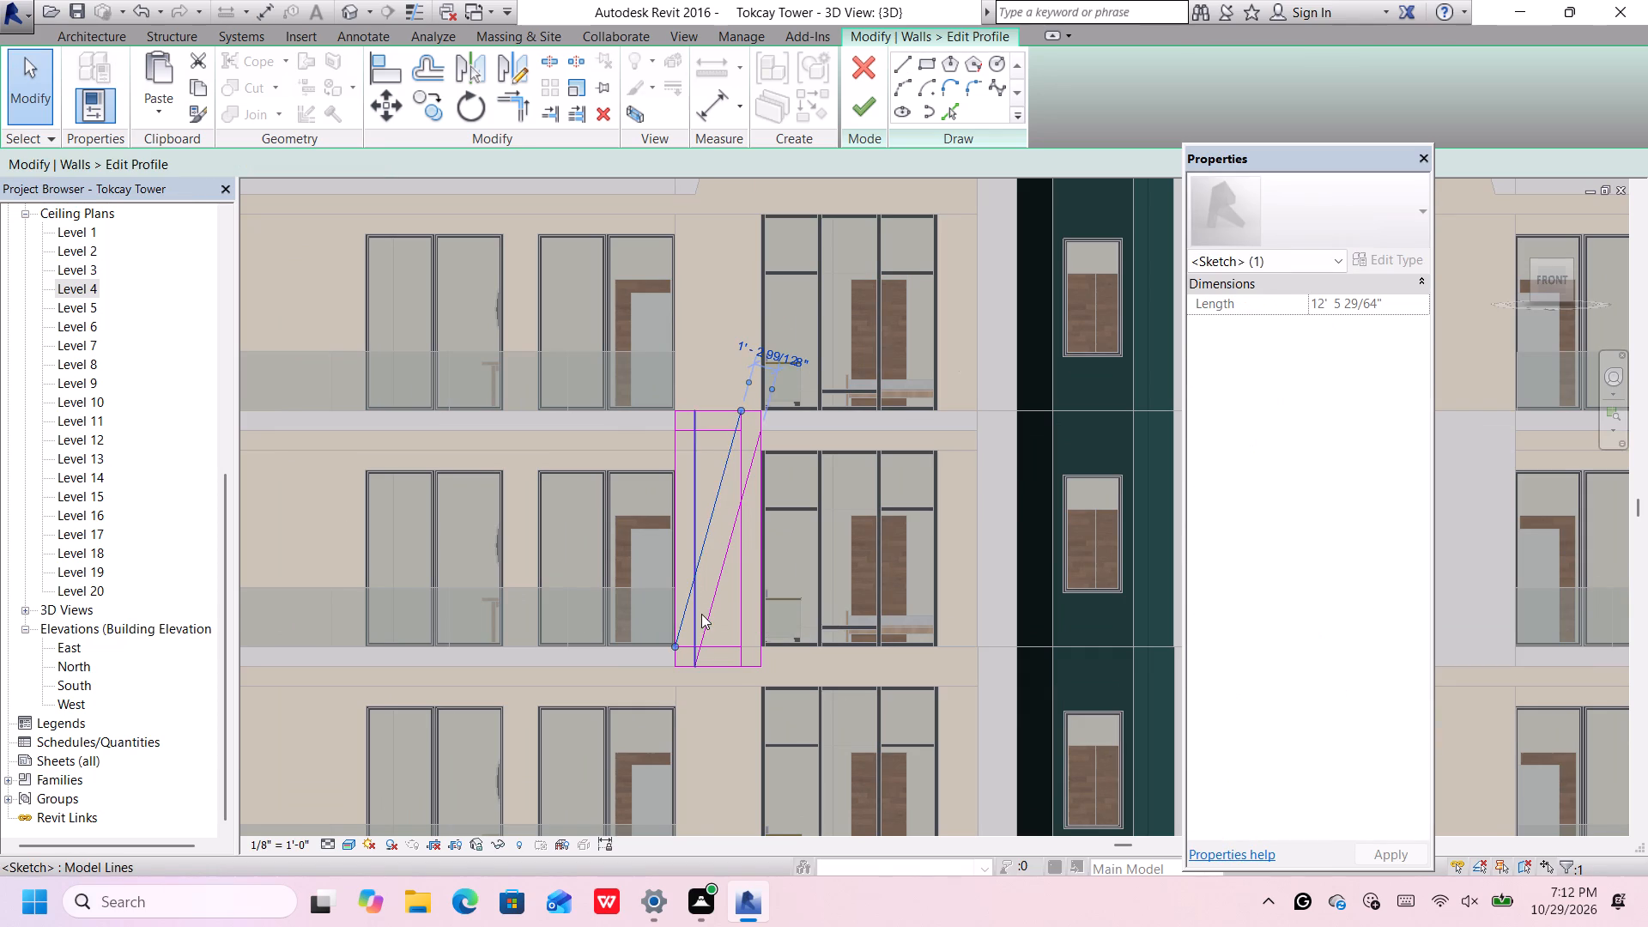
pyautogui.click(701, 614)
pyautogui.press('Delete')
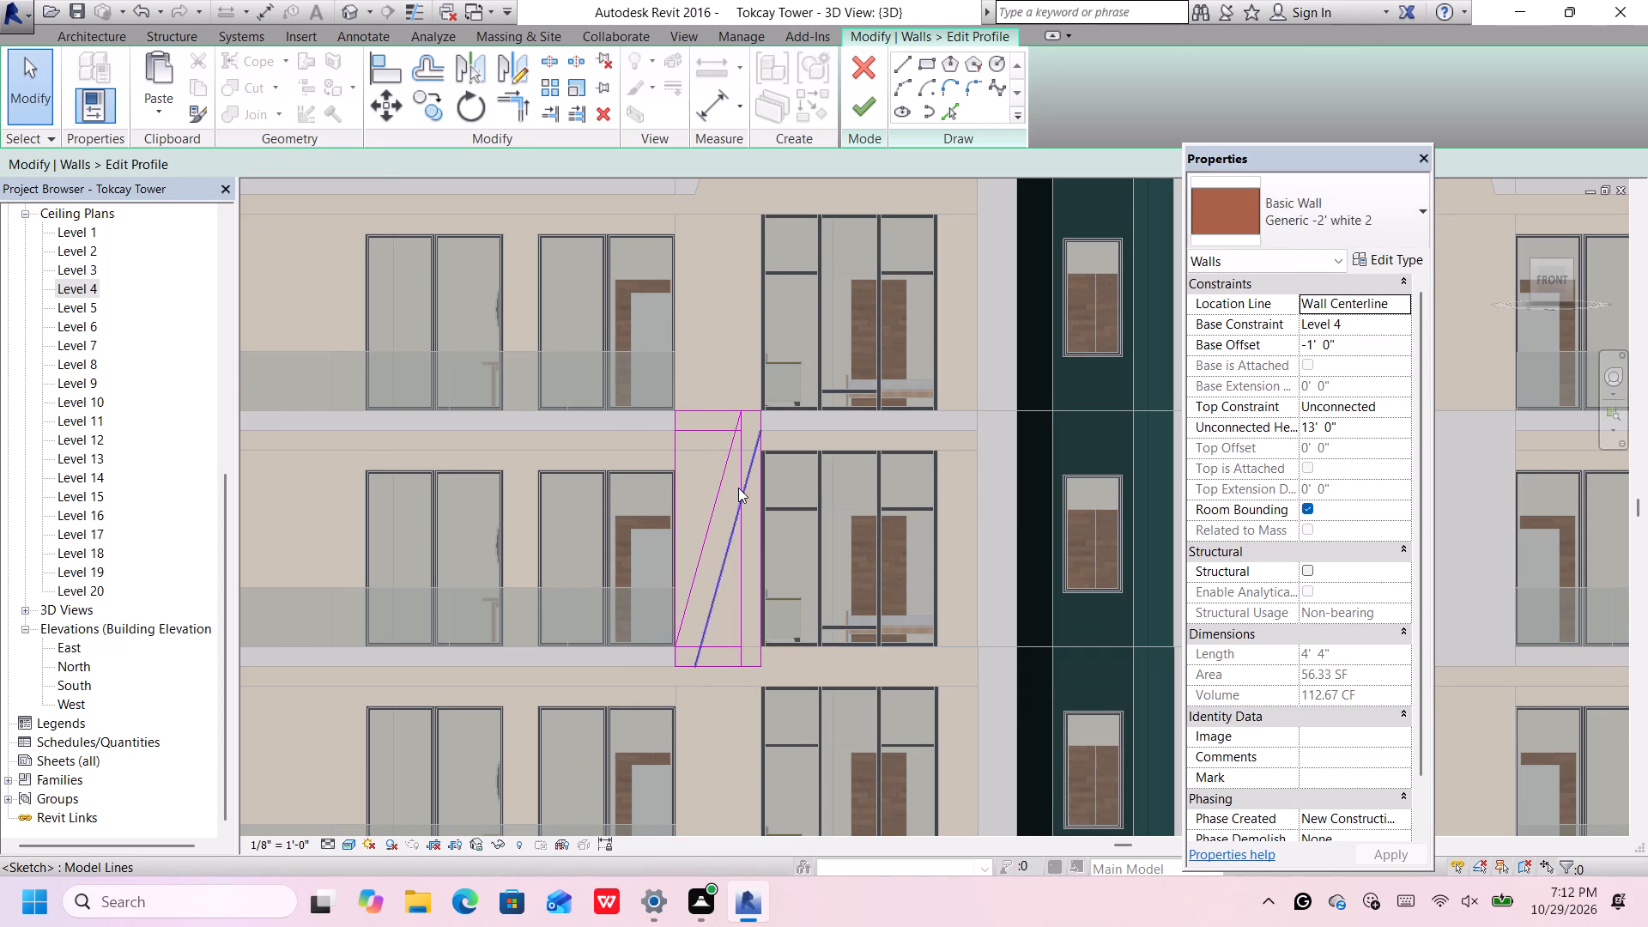
pyautogui.click(736, 467)
pyautogui.press('Delete')
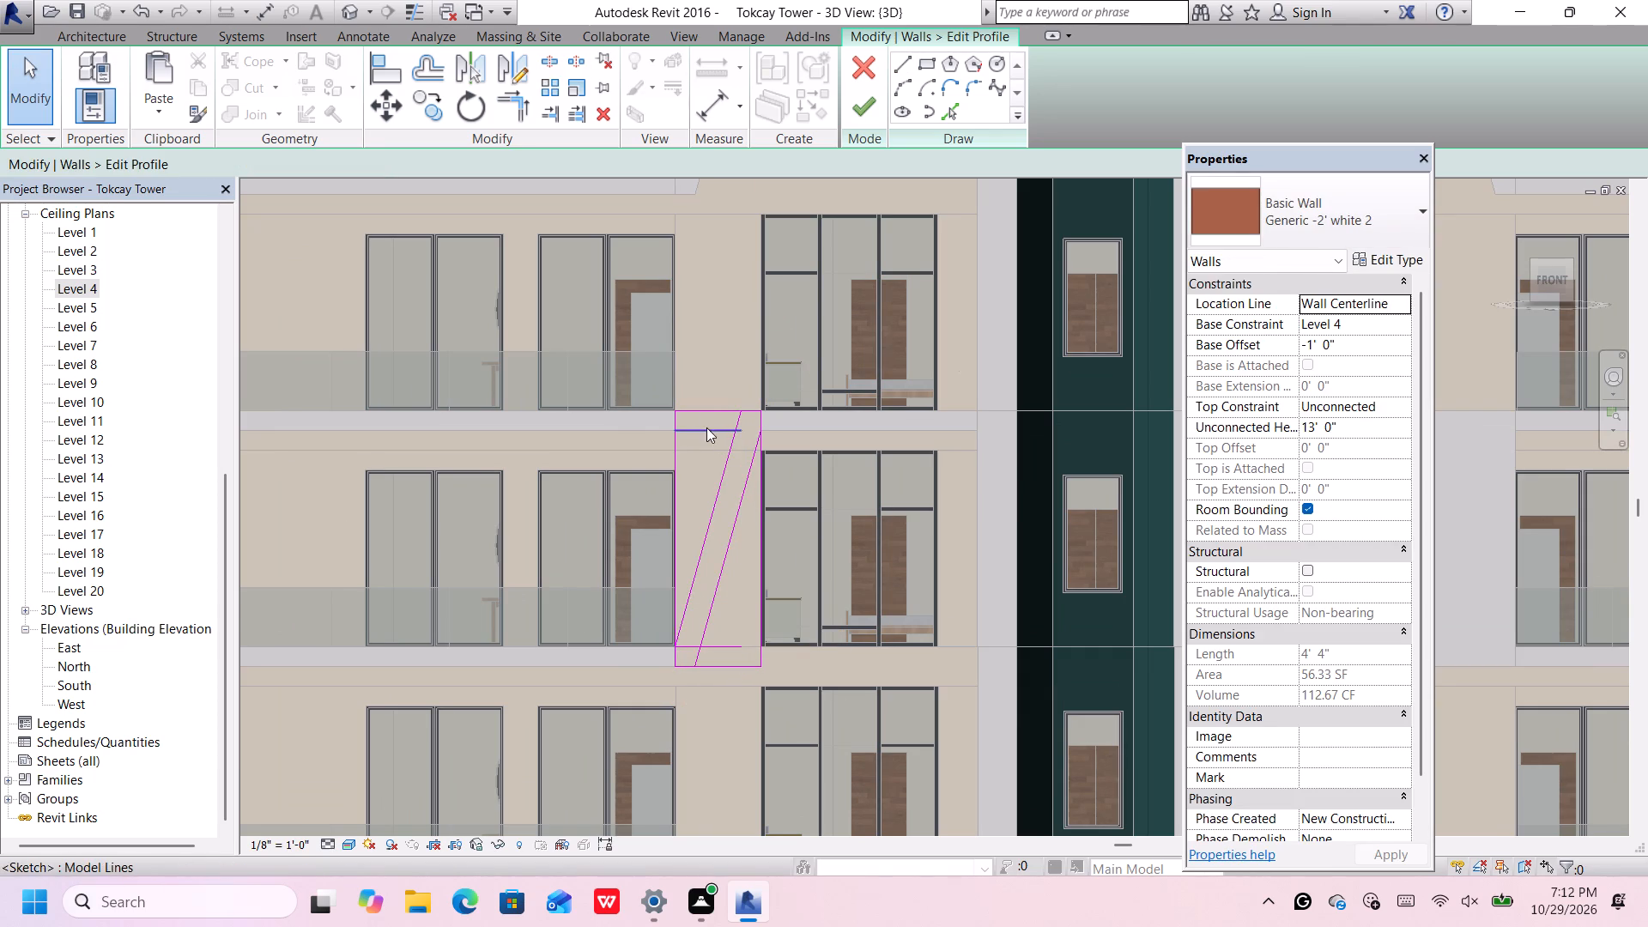
pyautogui.click(706, 427)
pyautogui.press('Delete')
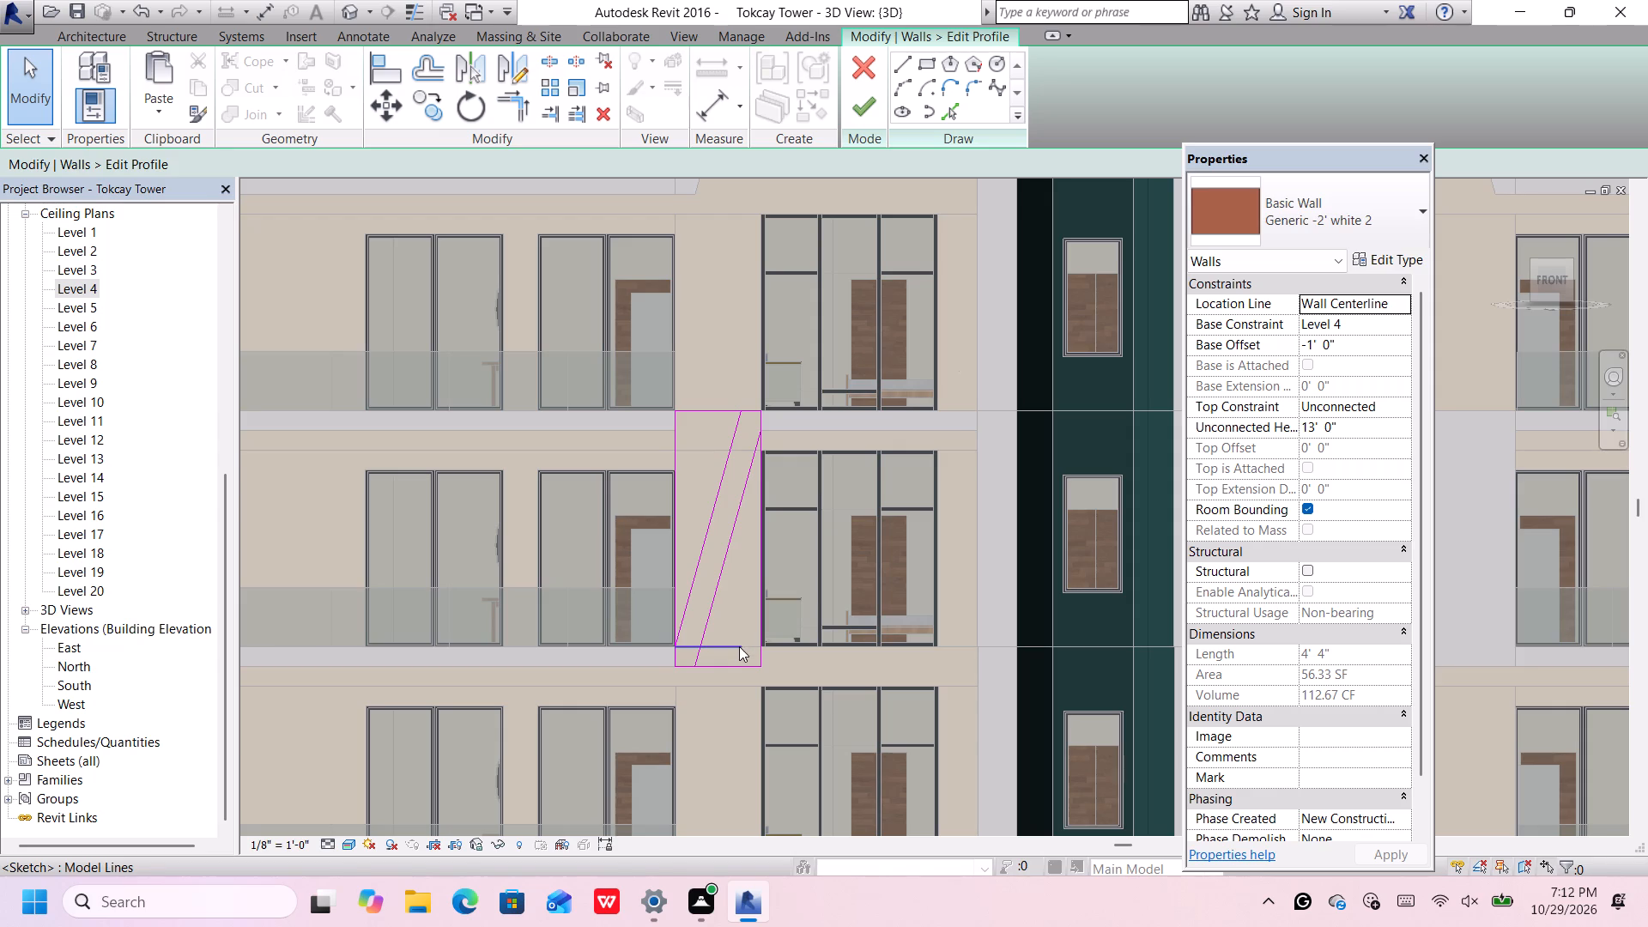
pyautogui.click(739, 646)
pyautogui.press('Delete')
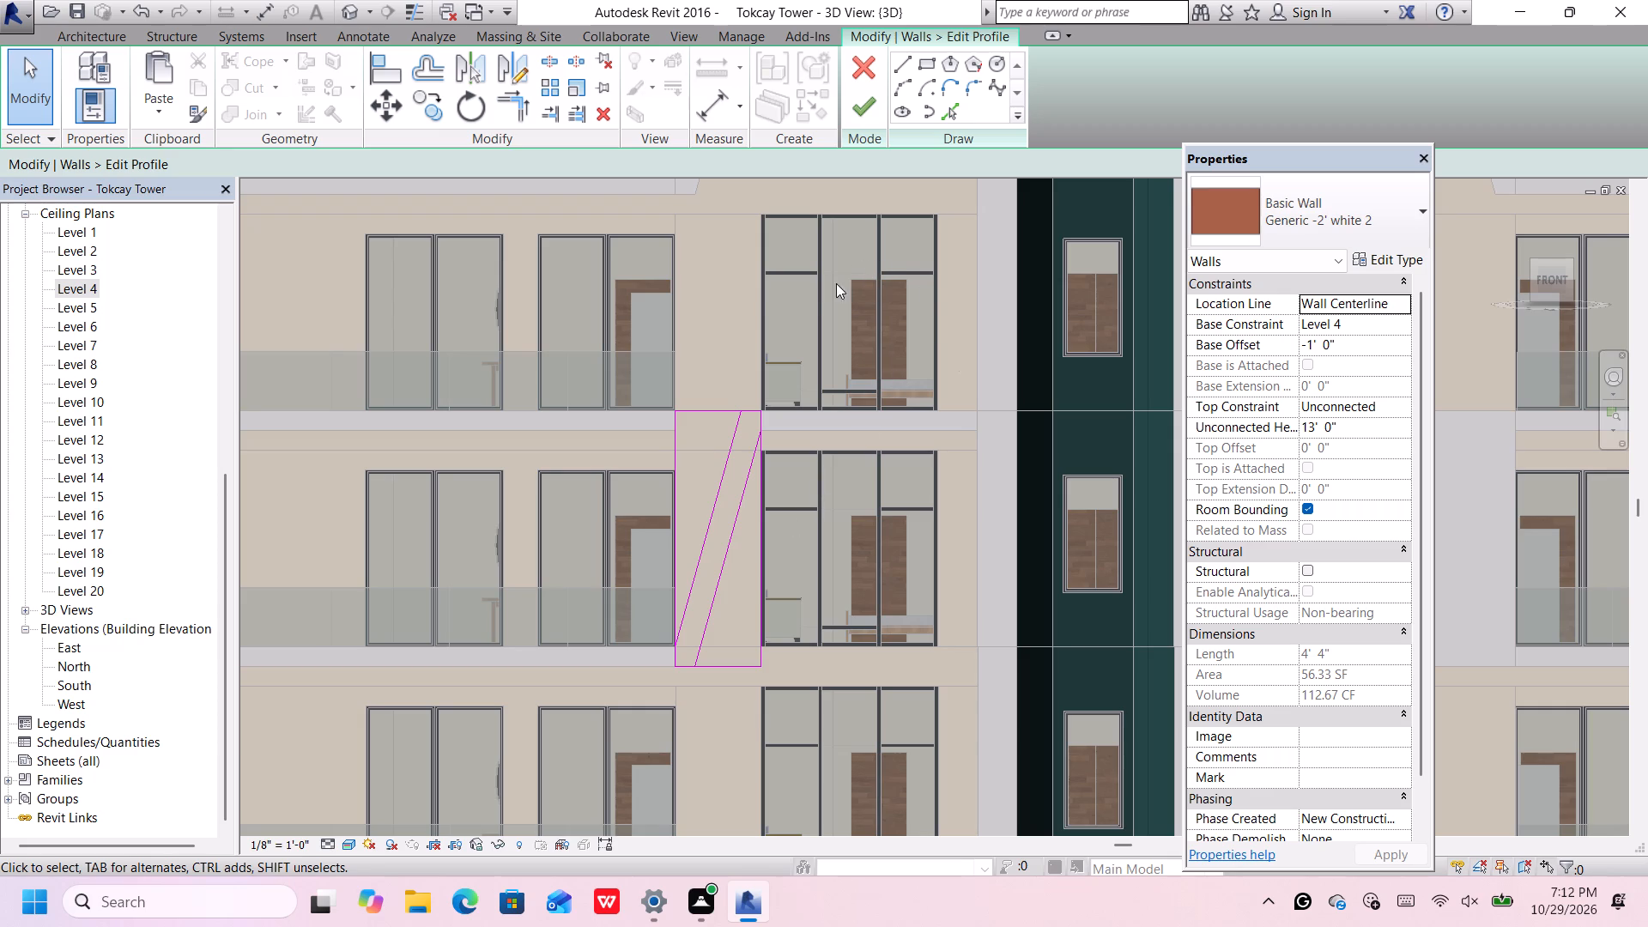
# Trim the western wall's outer profile lines to the two diagonals to form one closed slanted band, and finish the profile.
pyautogui.scroll(5, 752, 445)
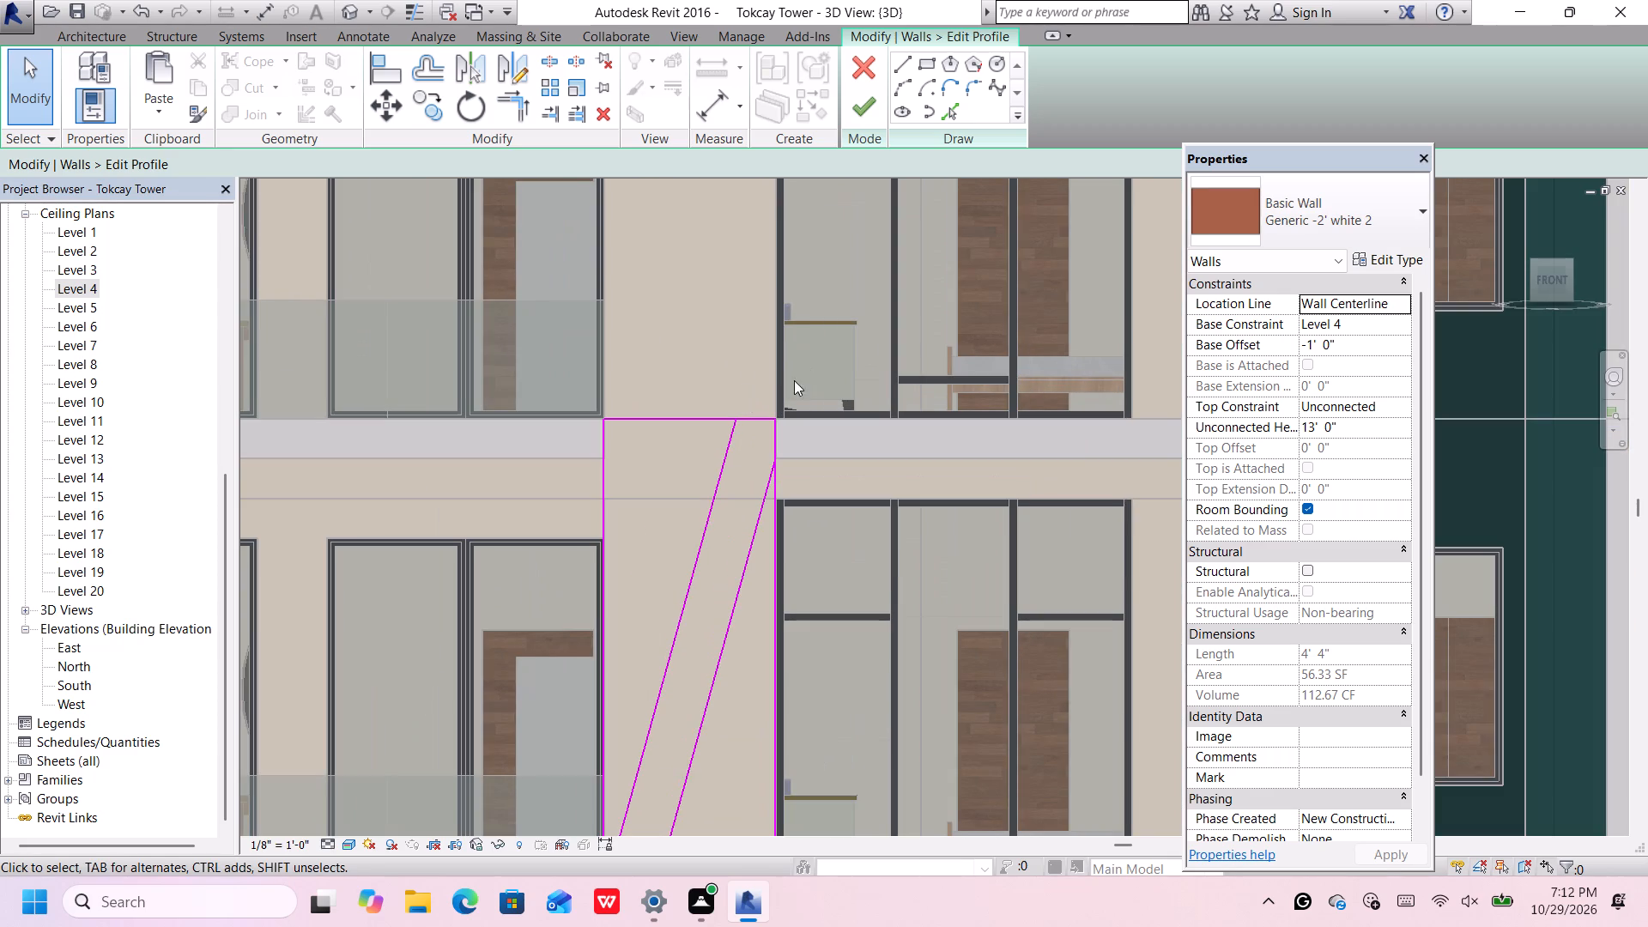
pyautogui.click(510, 101)
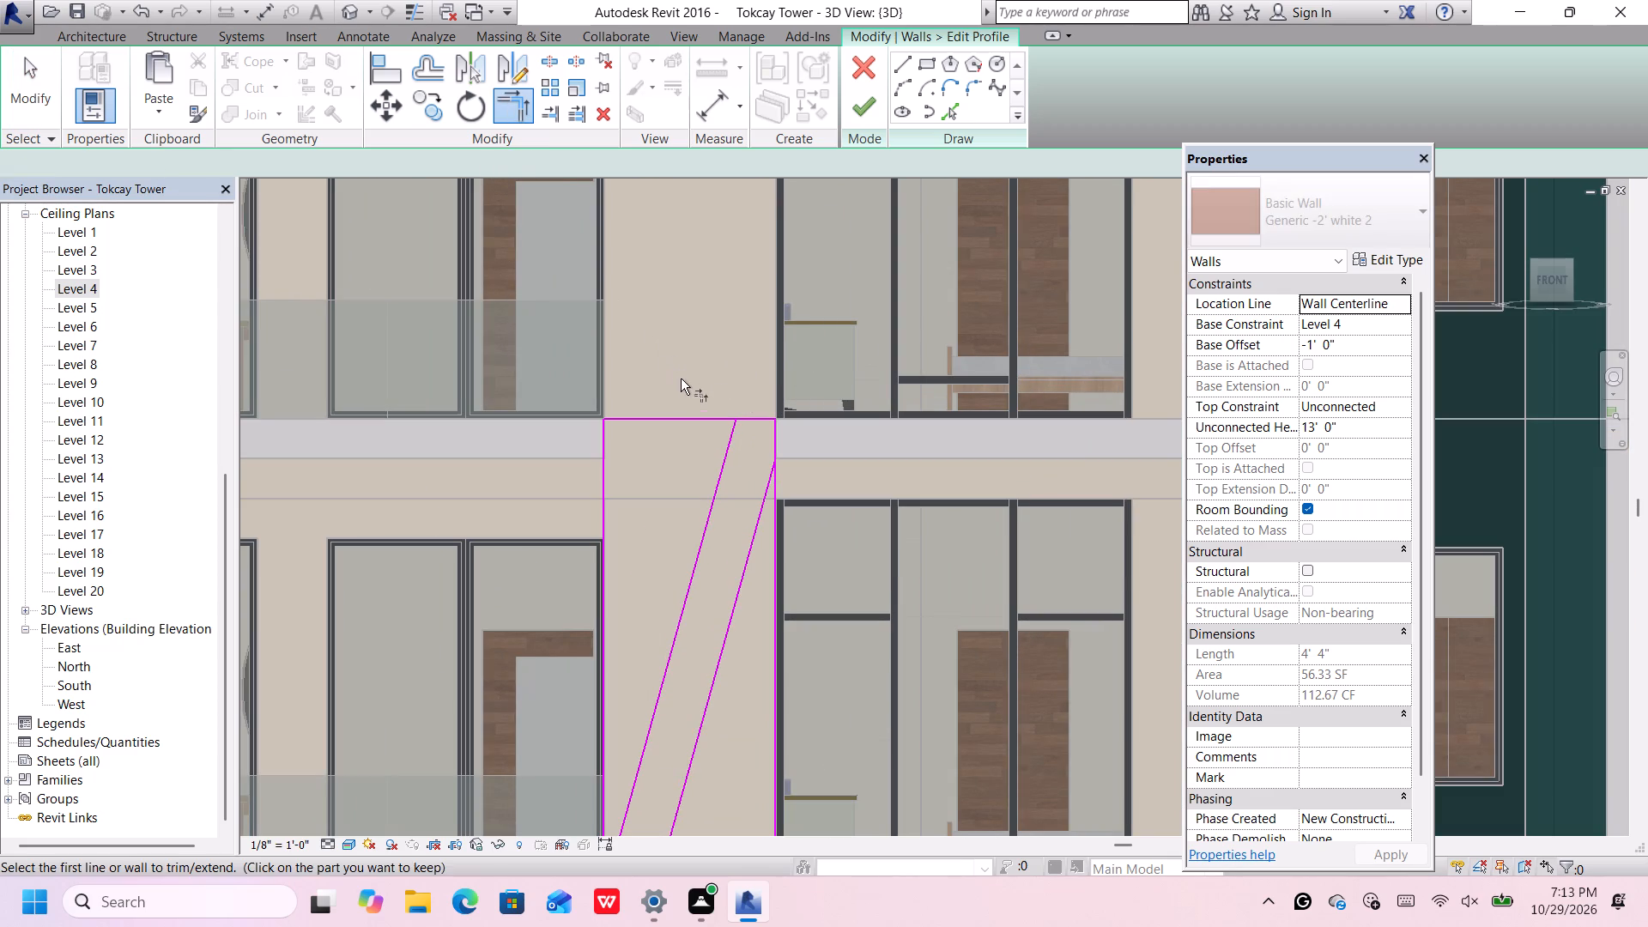
pyautogui.click(725, 464)
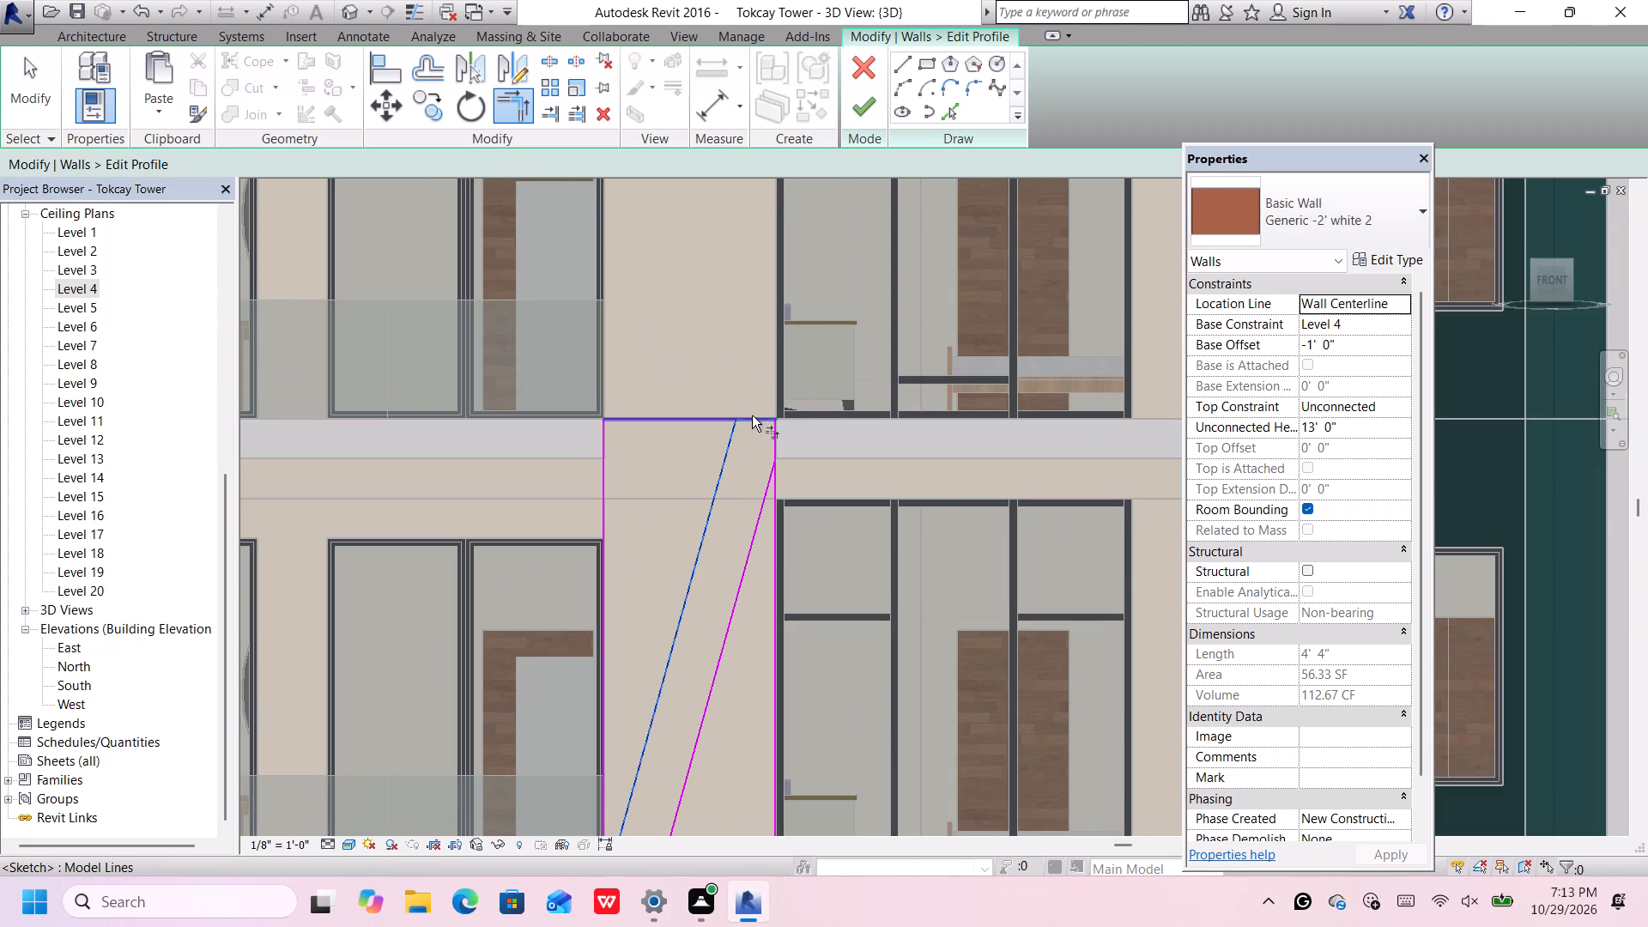
pyautogui.click(751, 415)
pyautogui.click(764, 493)
pyautogui.click(773, 434)
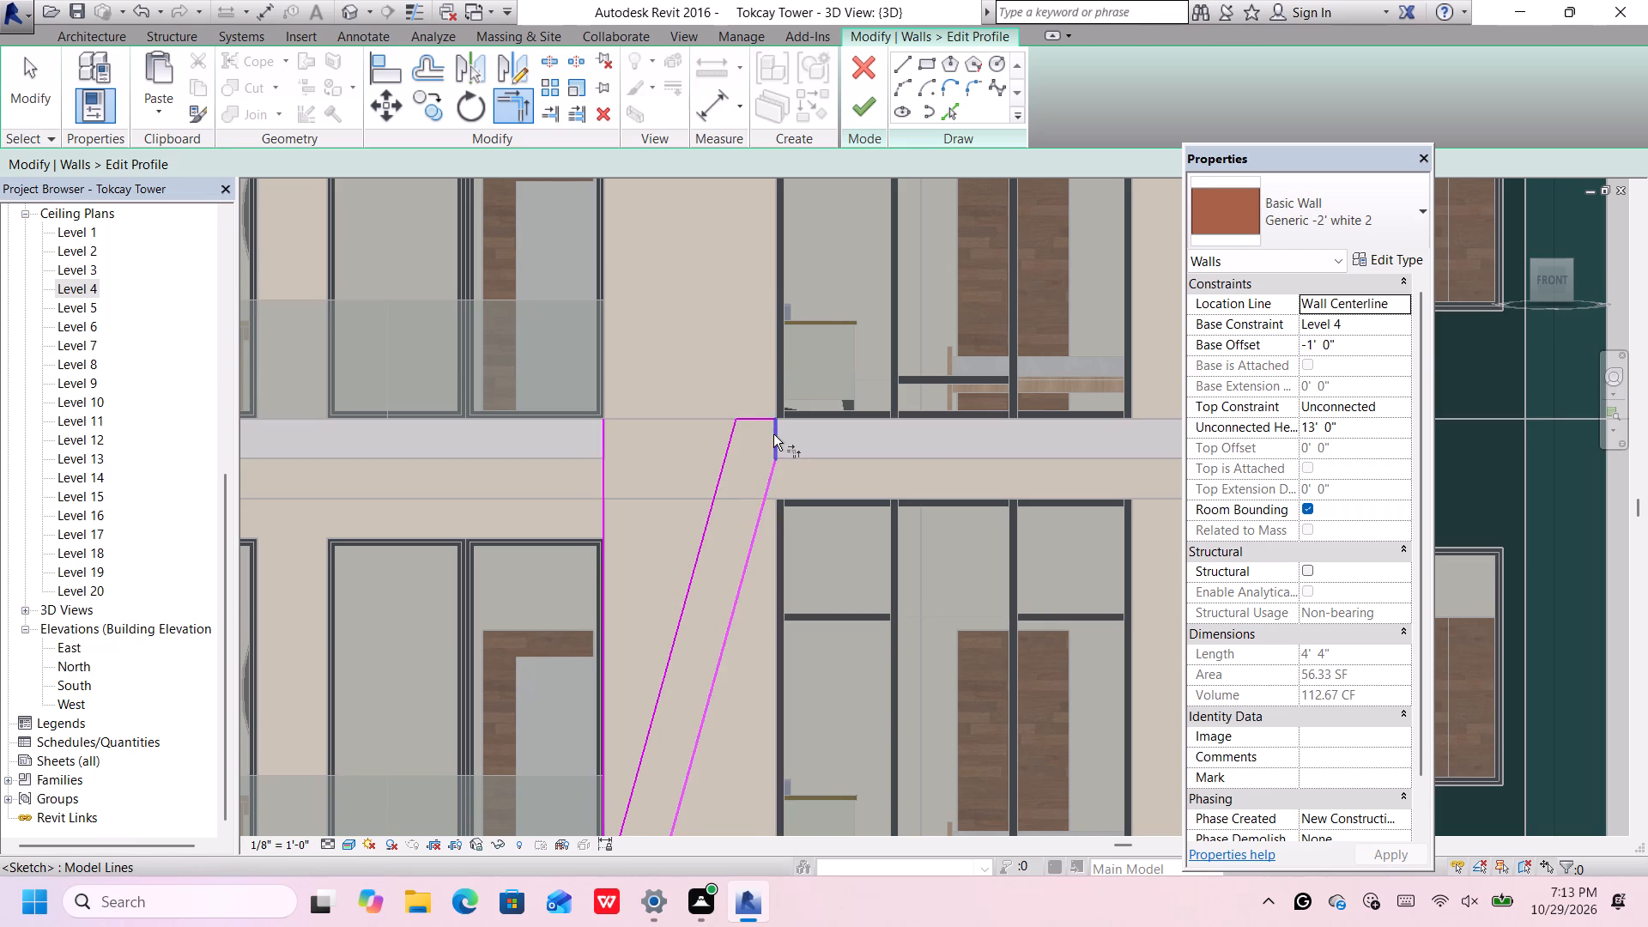
pyautogui.scroll(-6, 773, 434)
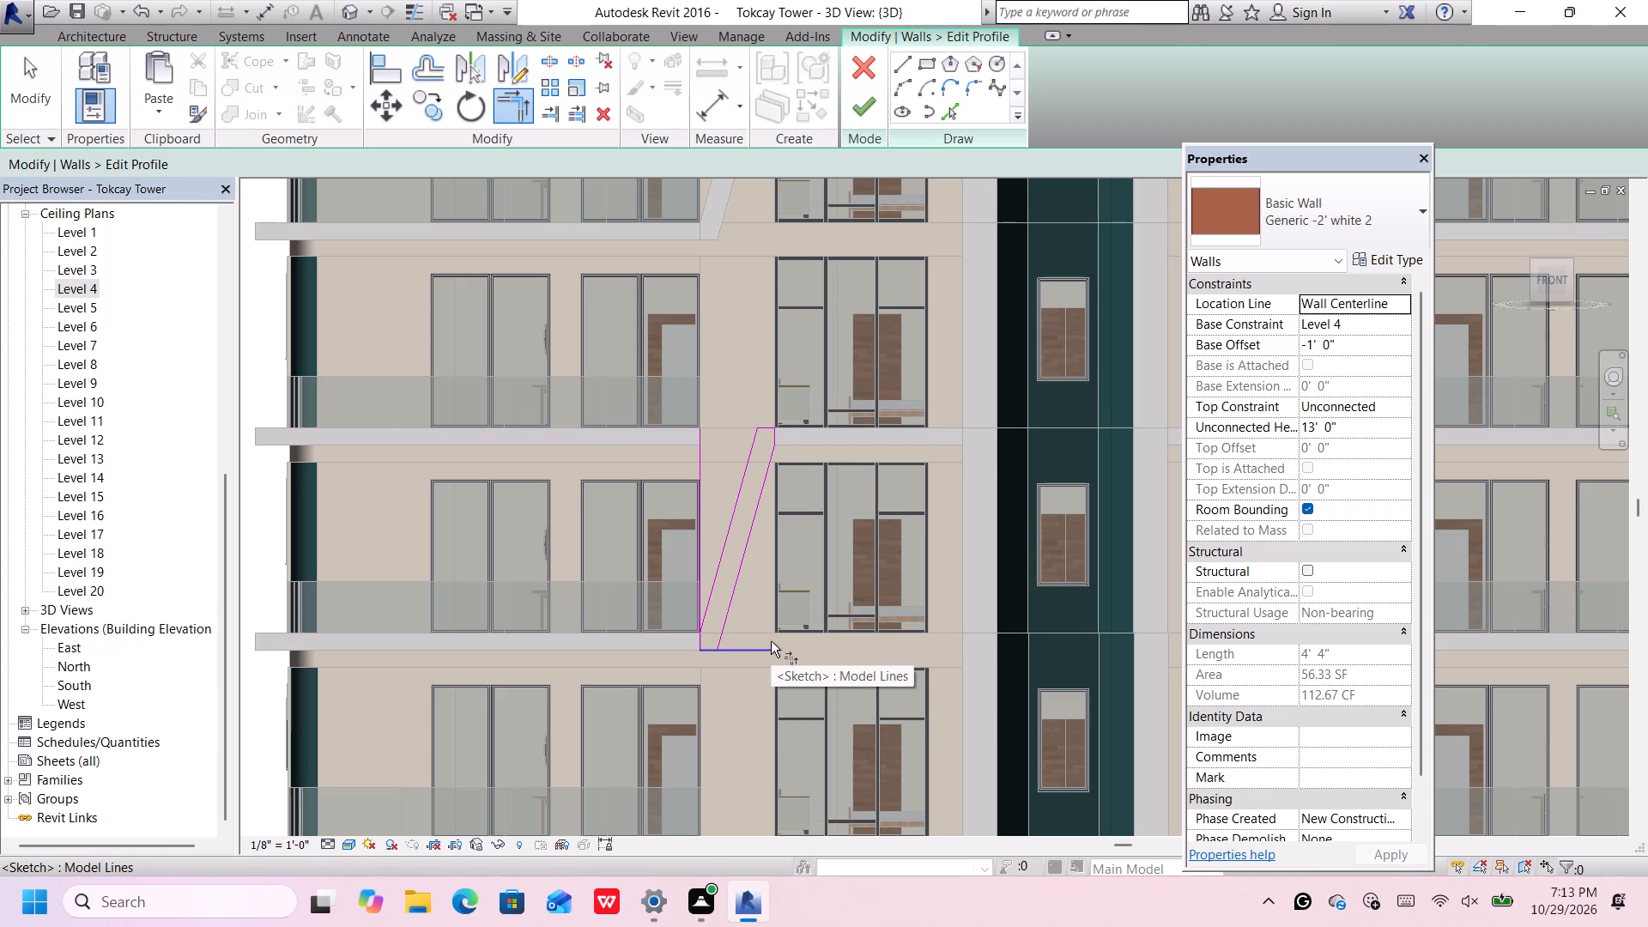
pyautogui.scroll(4, 766, 645)
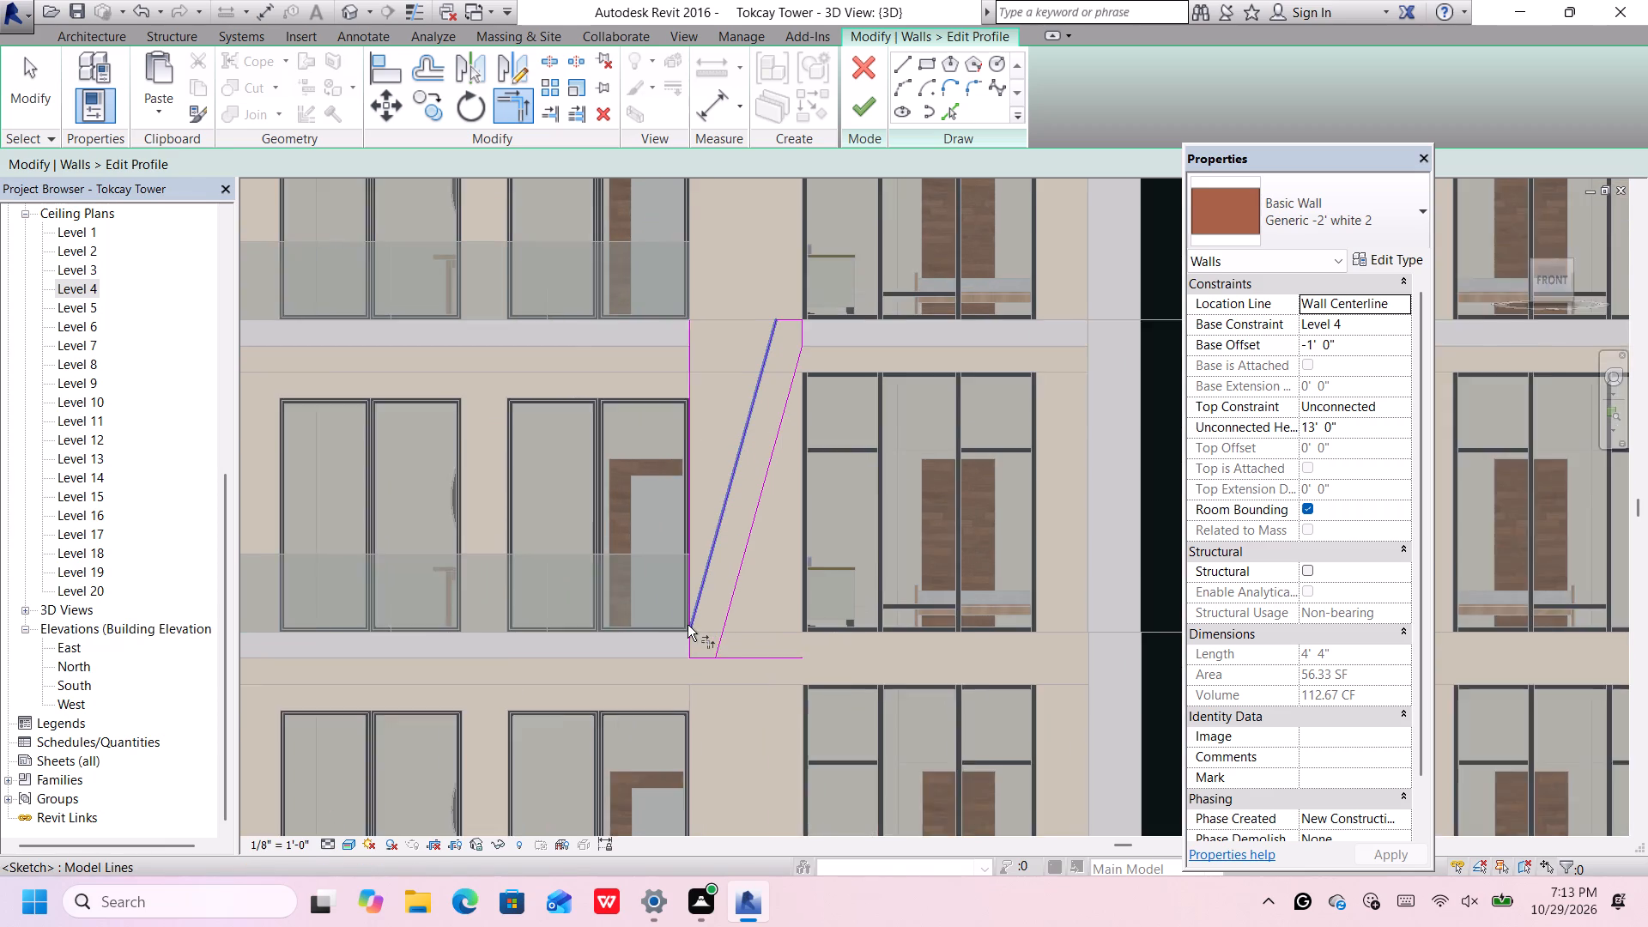
pyautogui.click(689, 620)
pyautogui.click(688, 639)
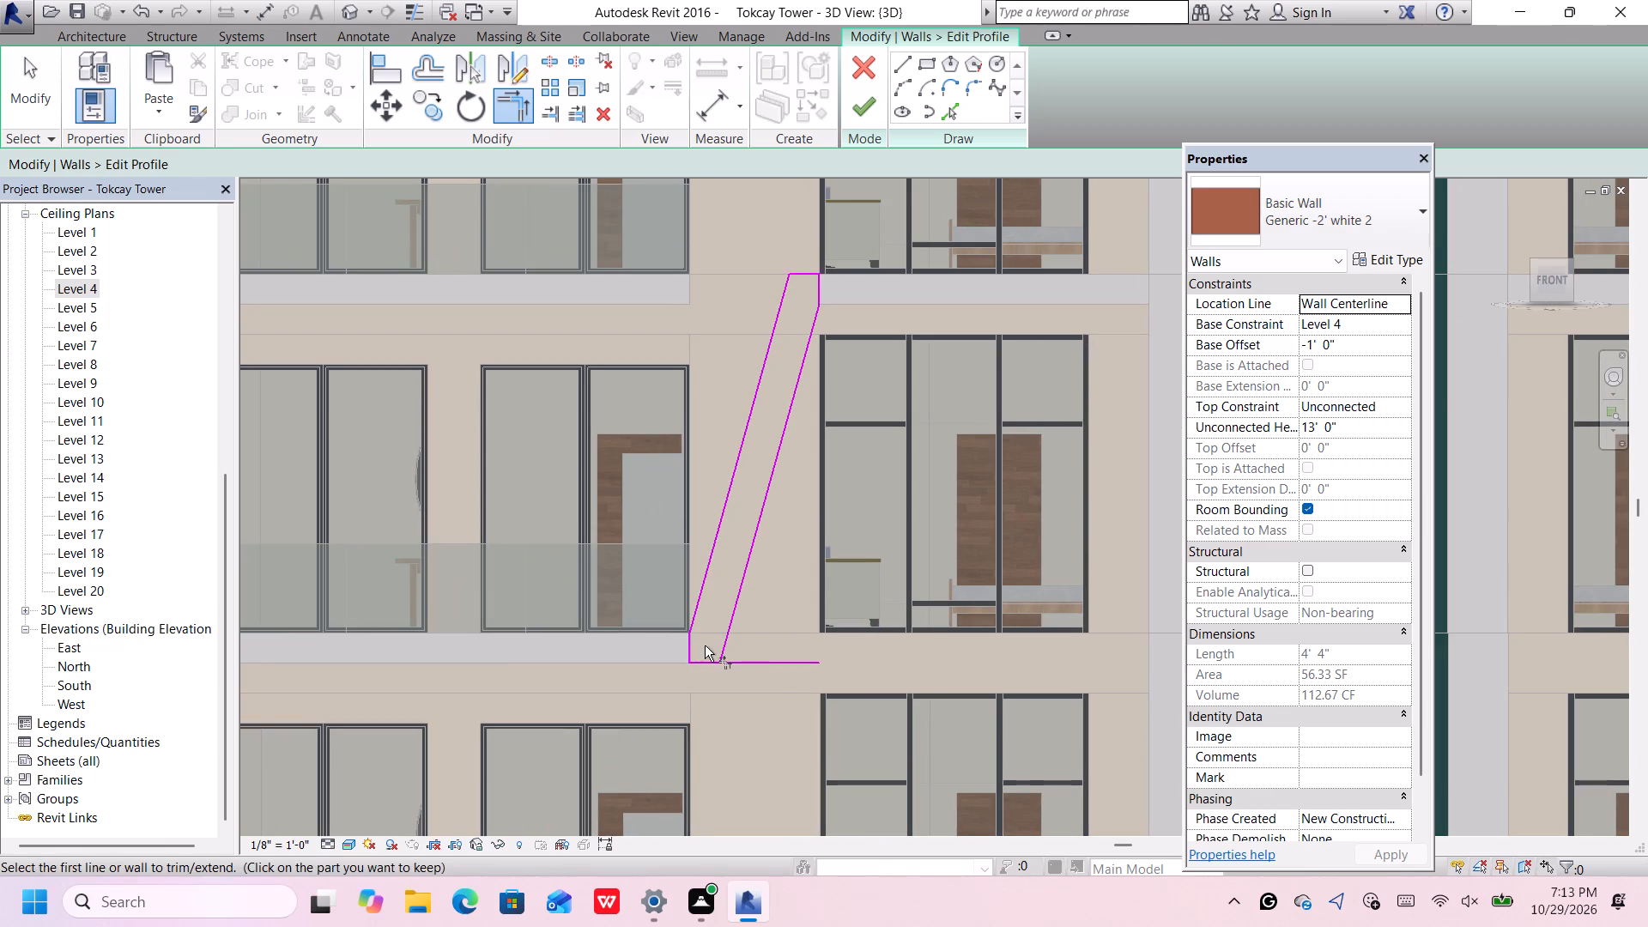
pyautogui.click(732, 628)
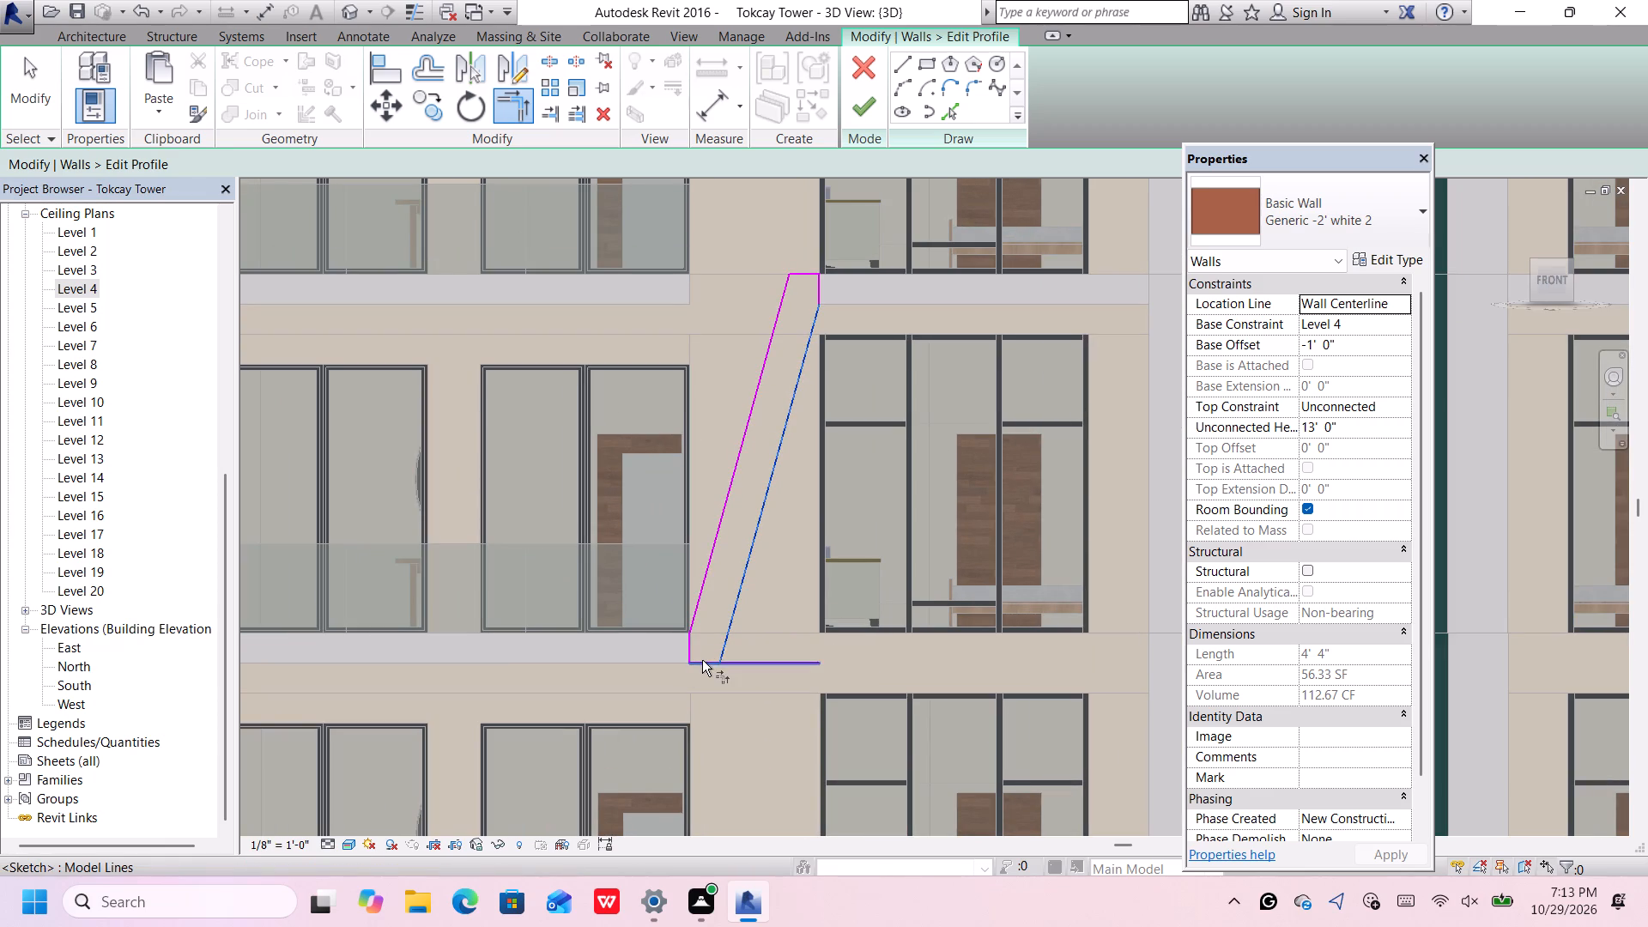
pyautogui.click(702, 660)
pyautogui.scroll(-3, 715, 637)
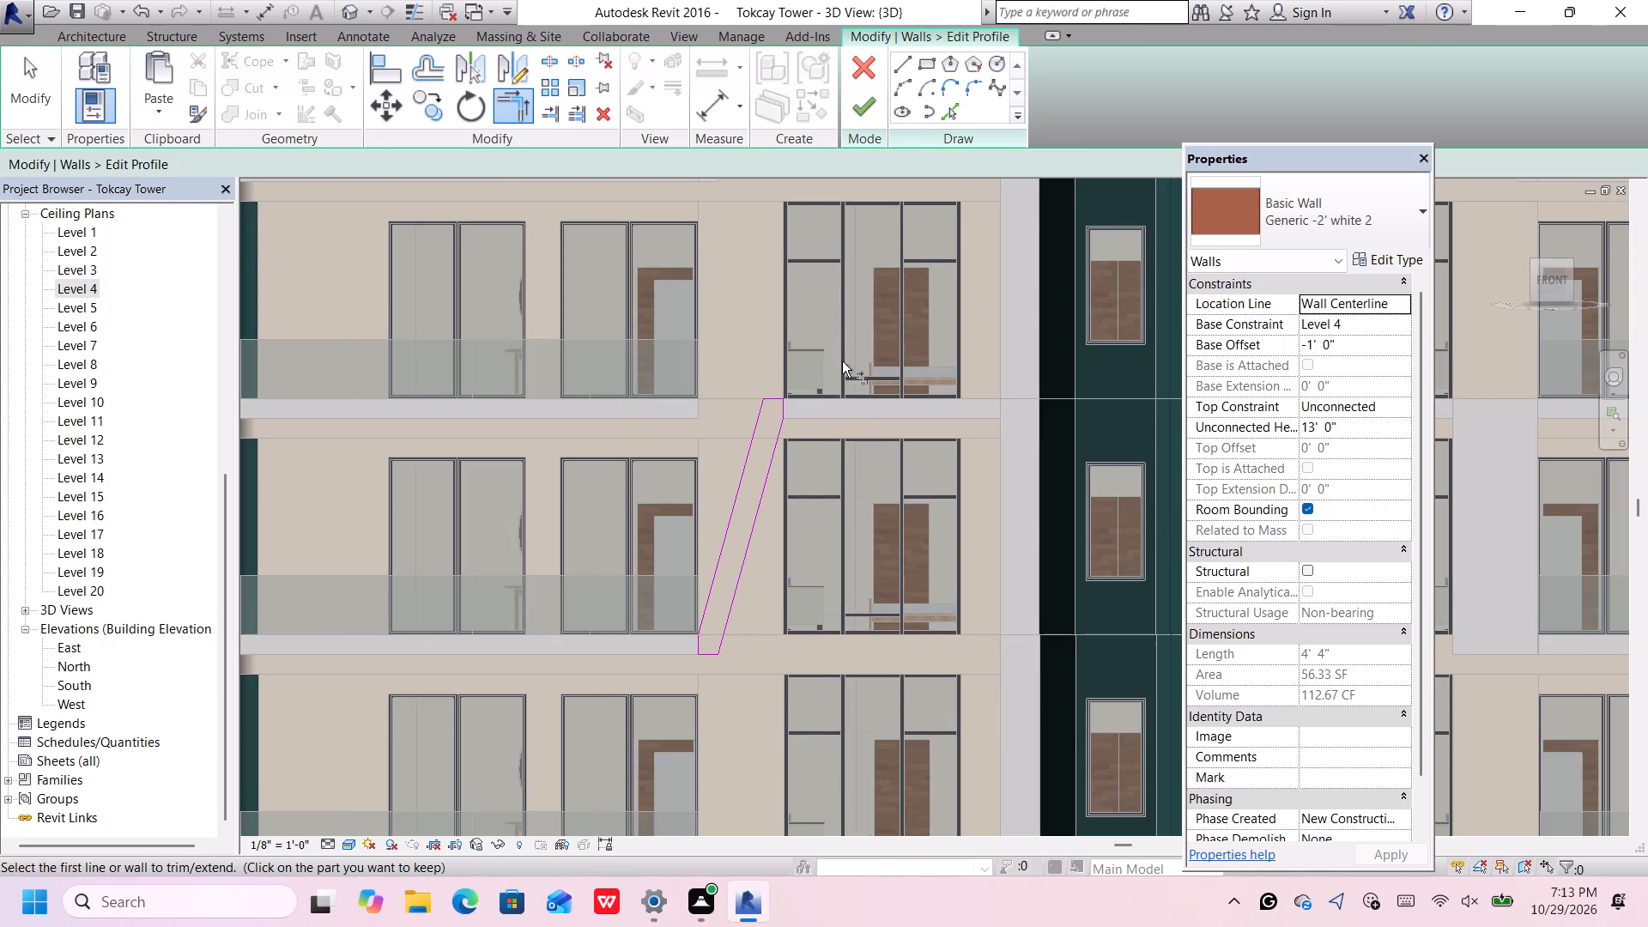
pyautogui.click(875, 113)
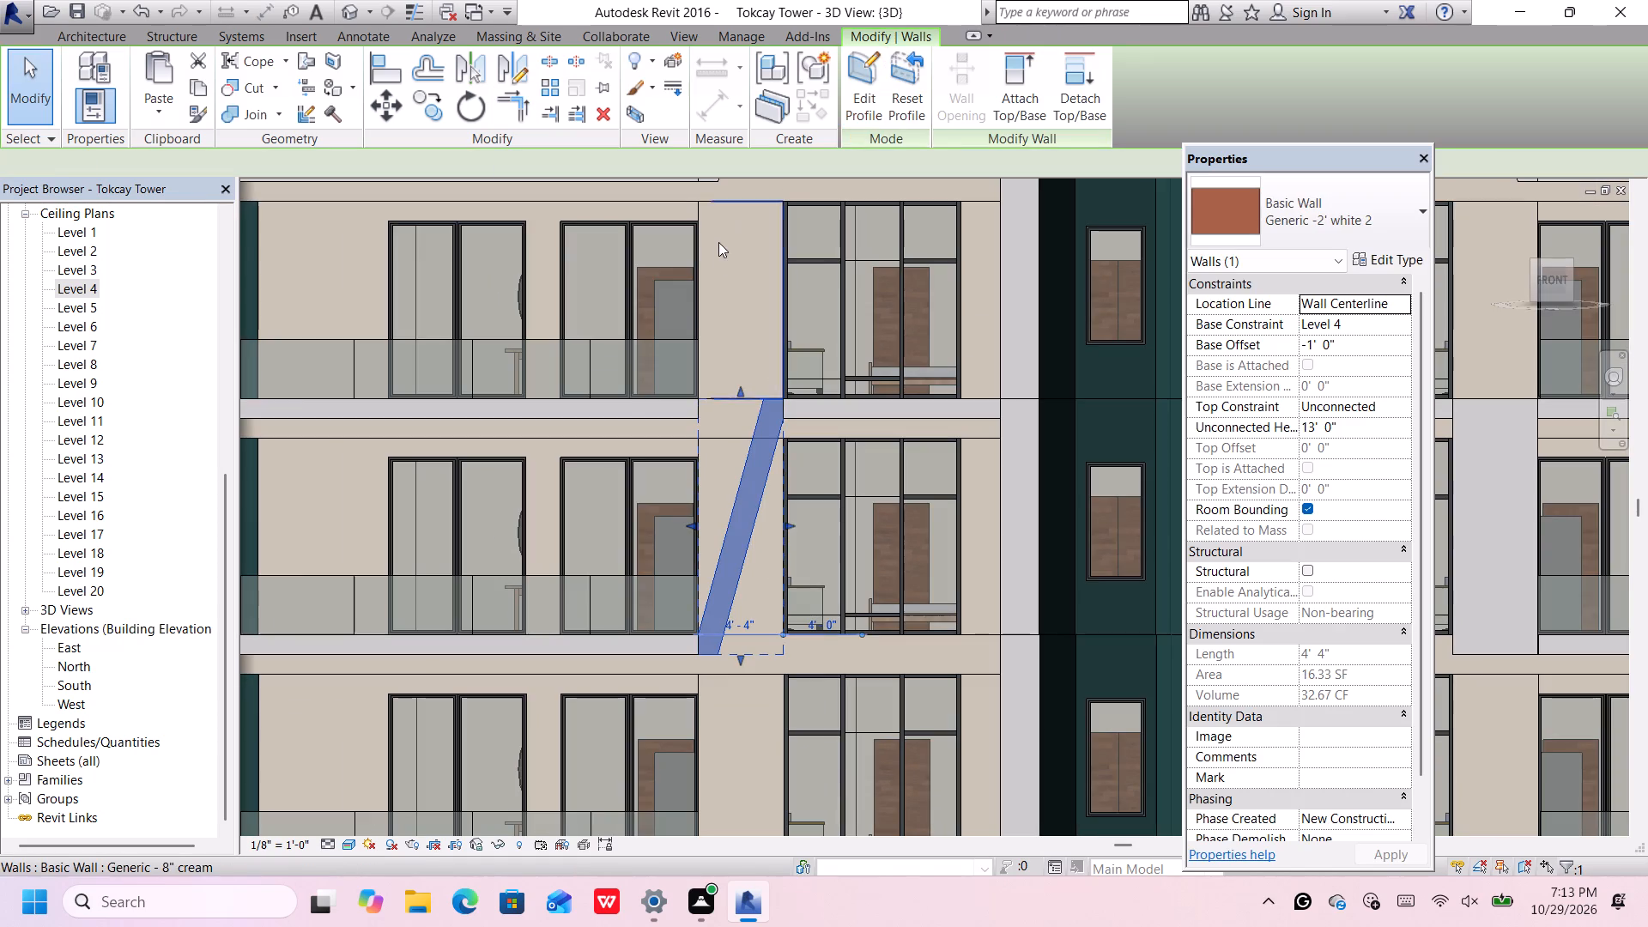
# Open the eastern Level 4 white wall's profile for editing and offset copies of its four edges 1' 0" inward.
pyautogui.scroll(-7, 689, 367)
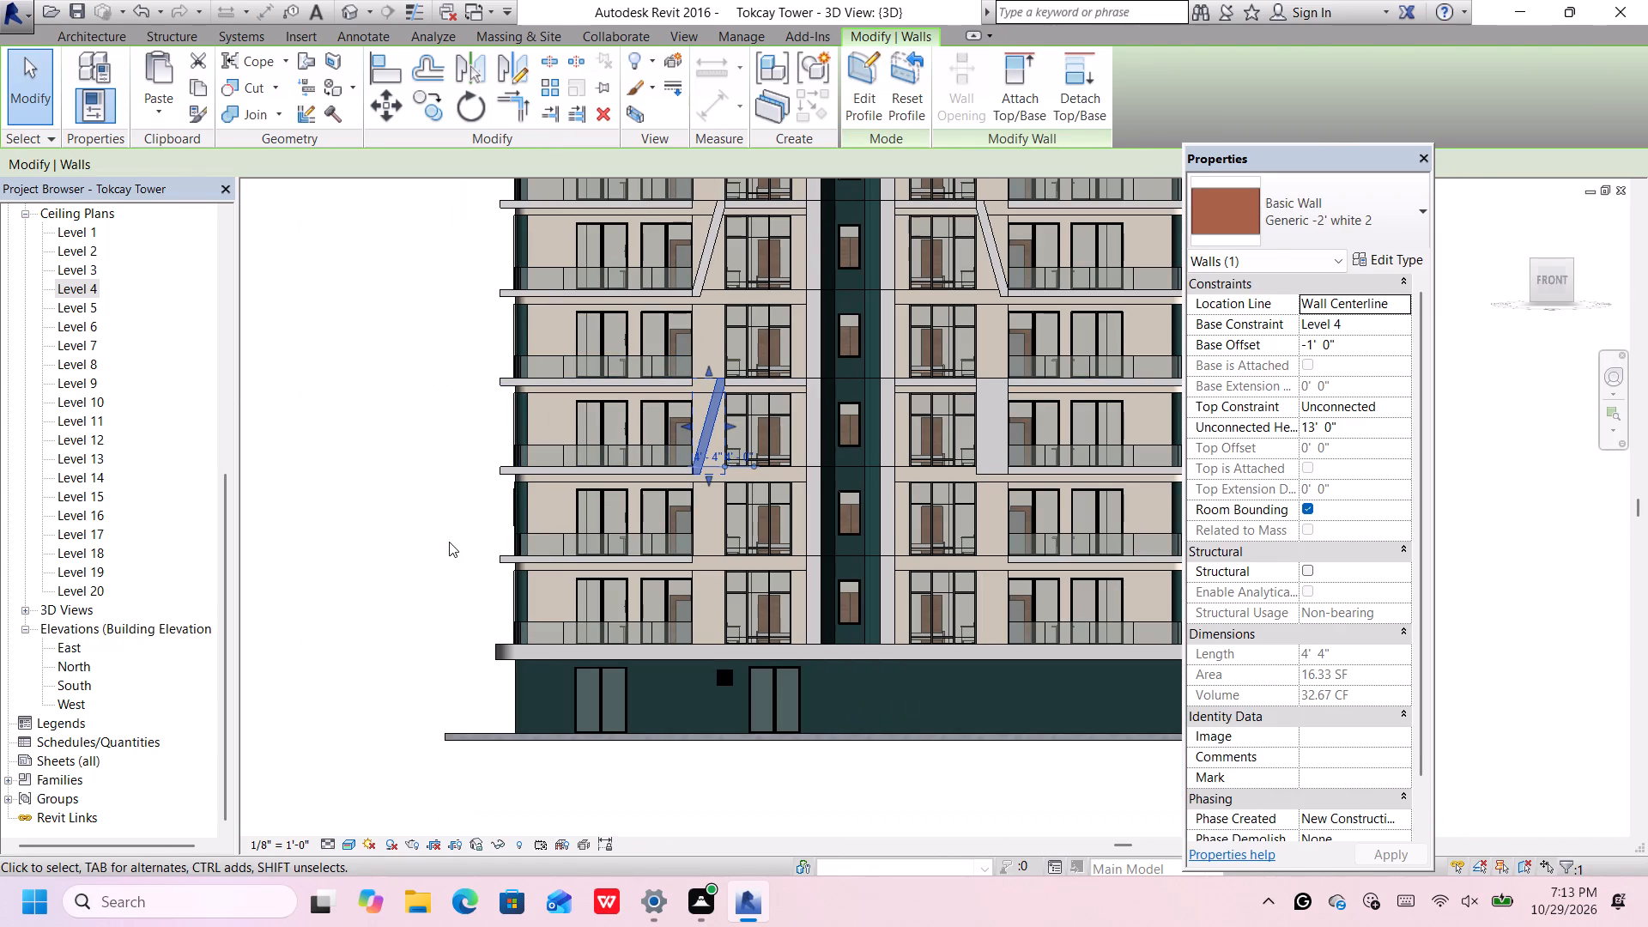
pyautogui.click(447, 544)
pyautogui.scroll(1, 1039, 407)
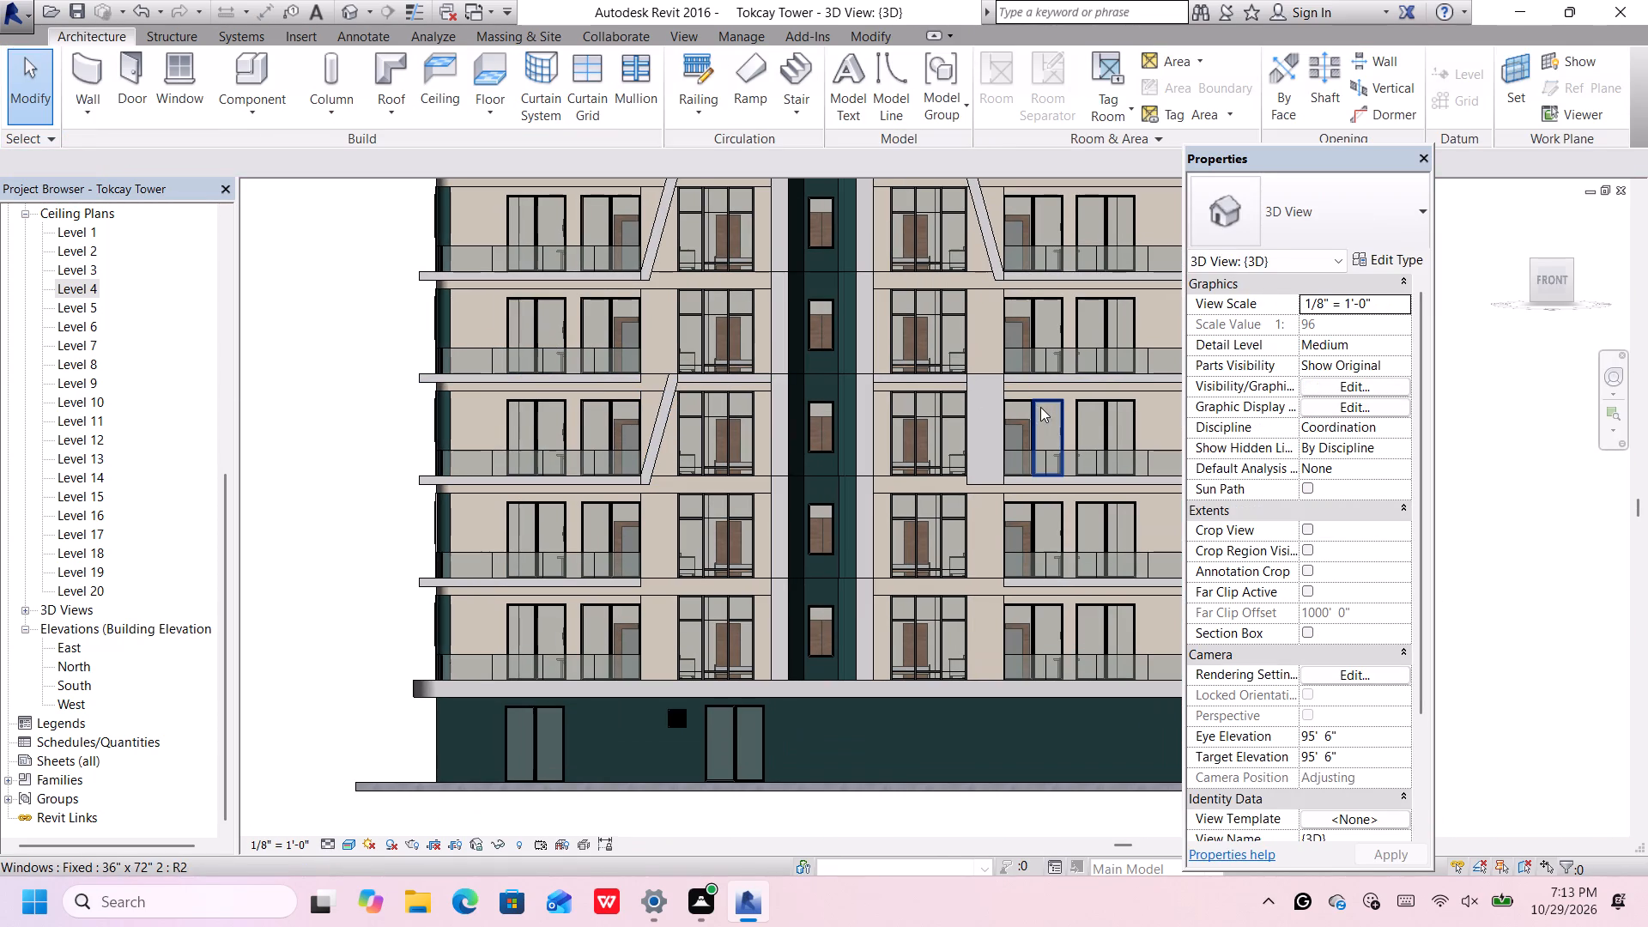
pyautogui.click(998, 416)
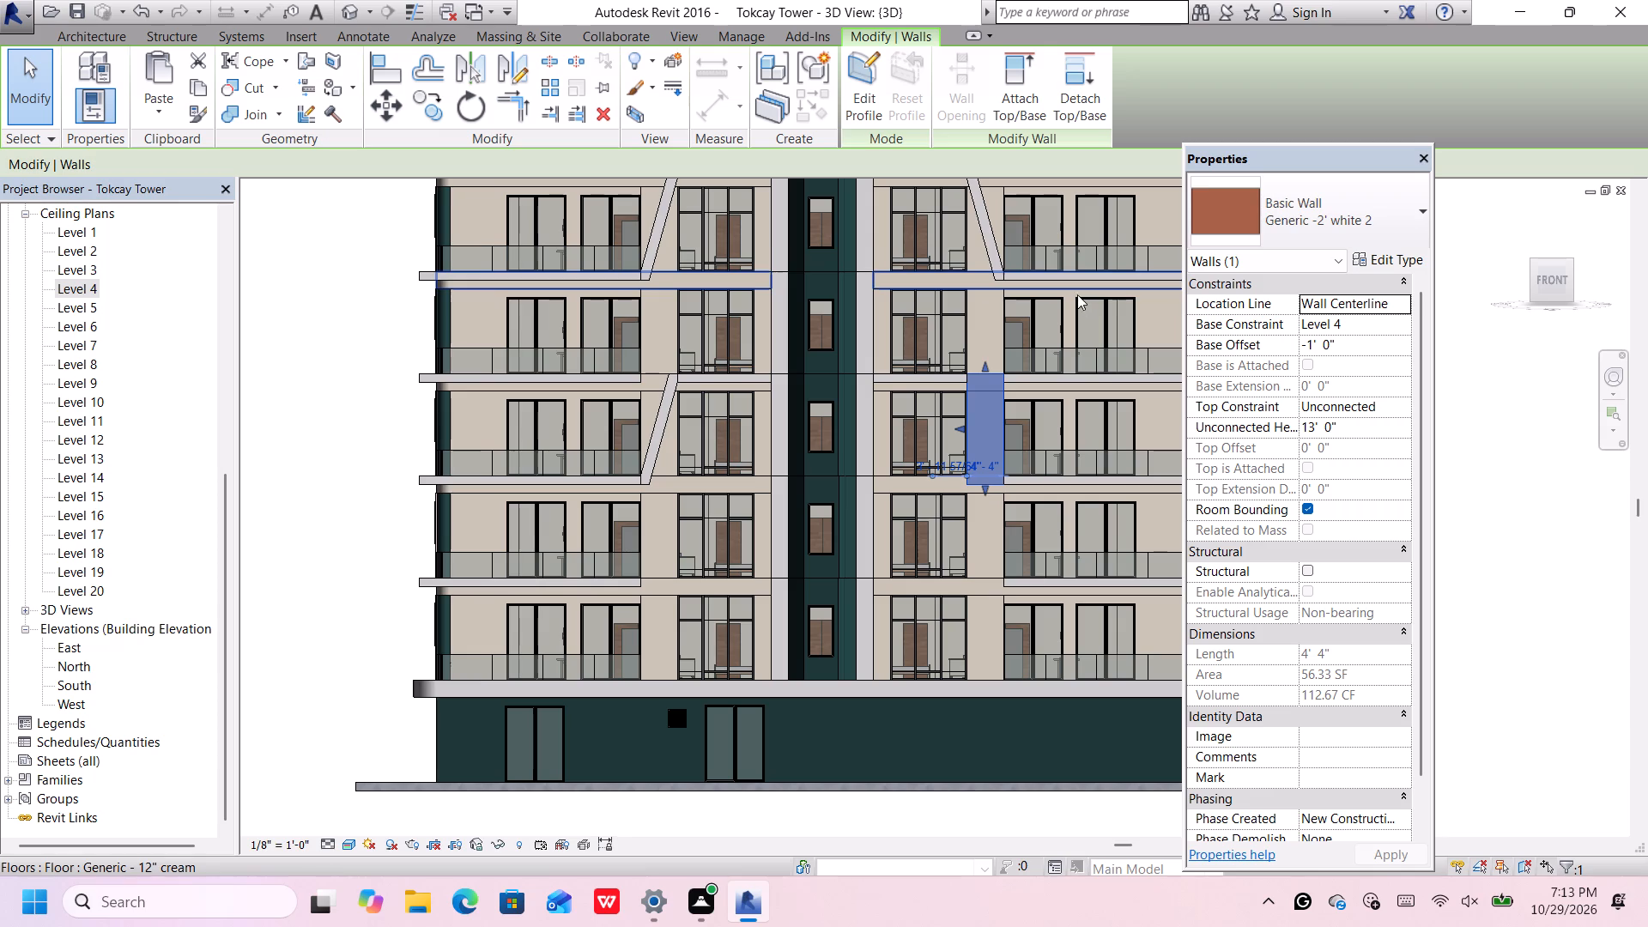
pyautogui.click(863, 101)
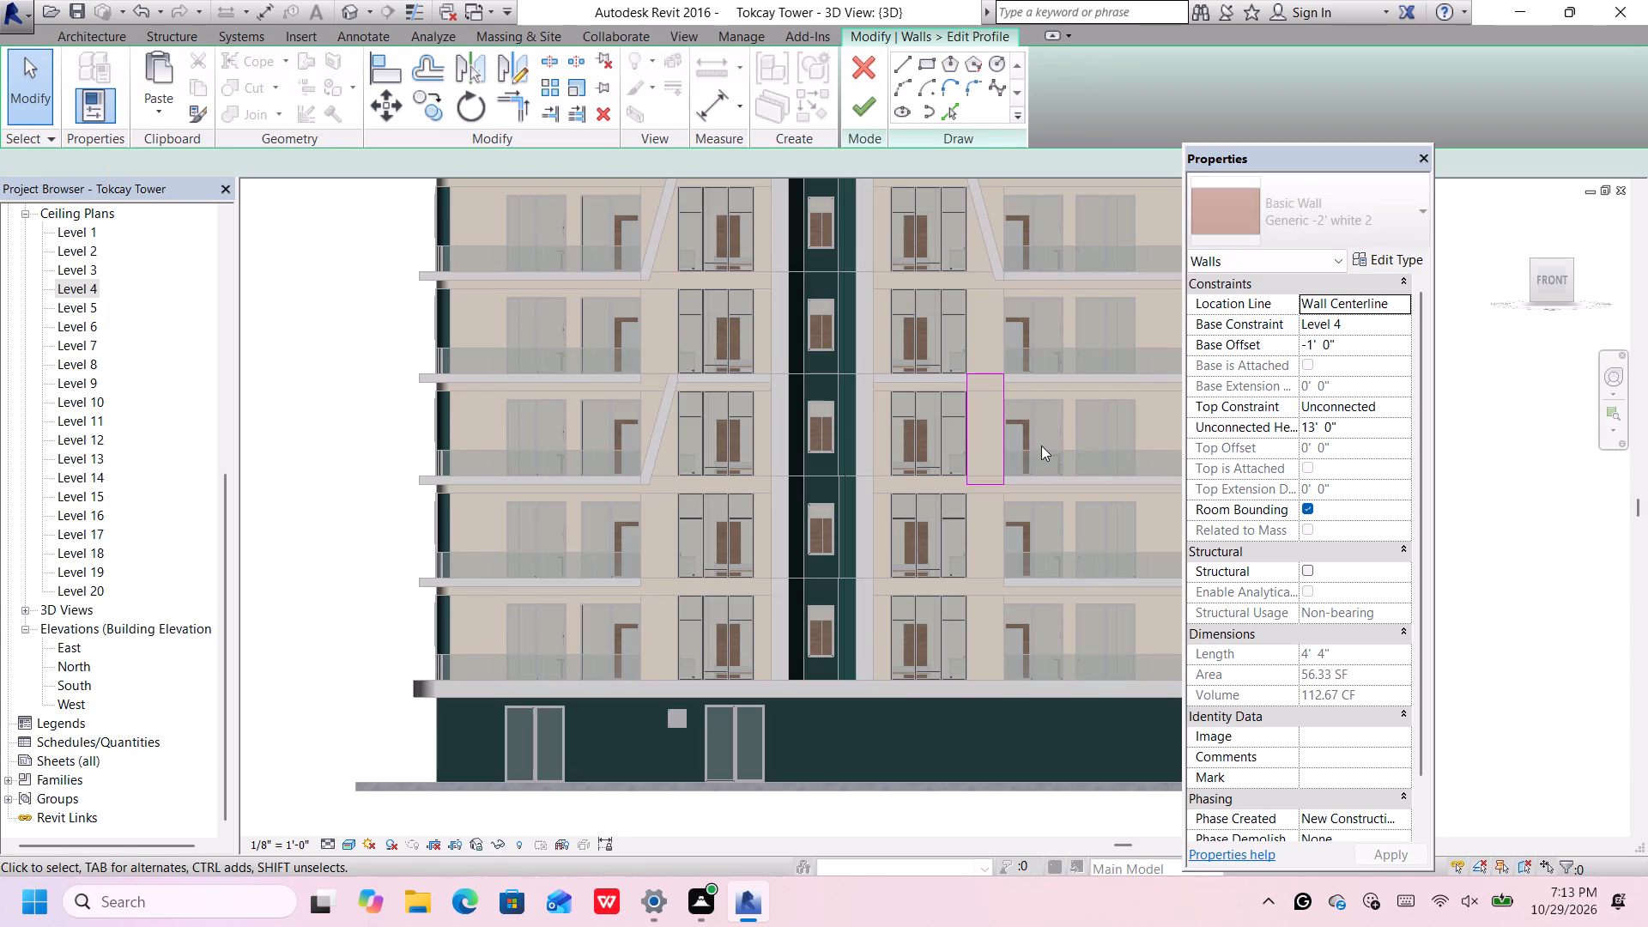
pyautogui.scroll(6, 1043, 445)
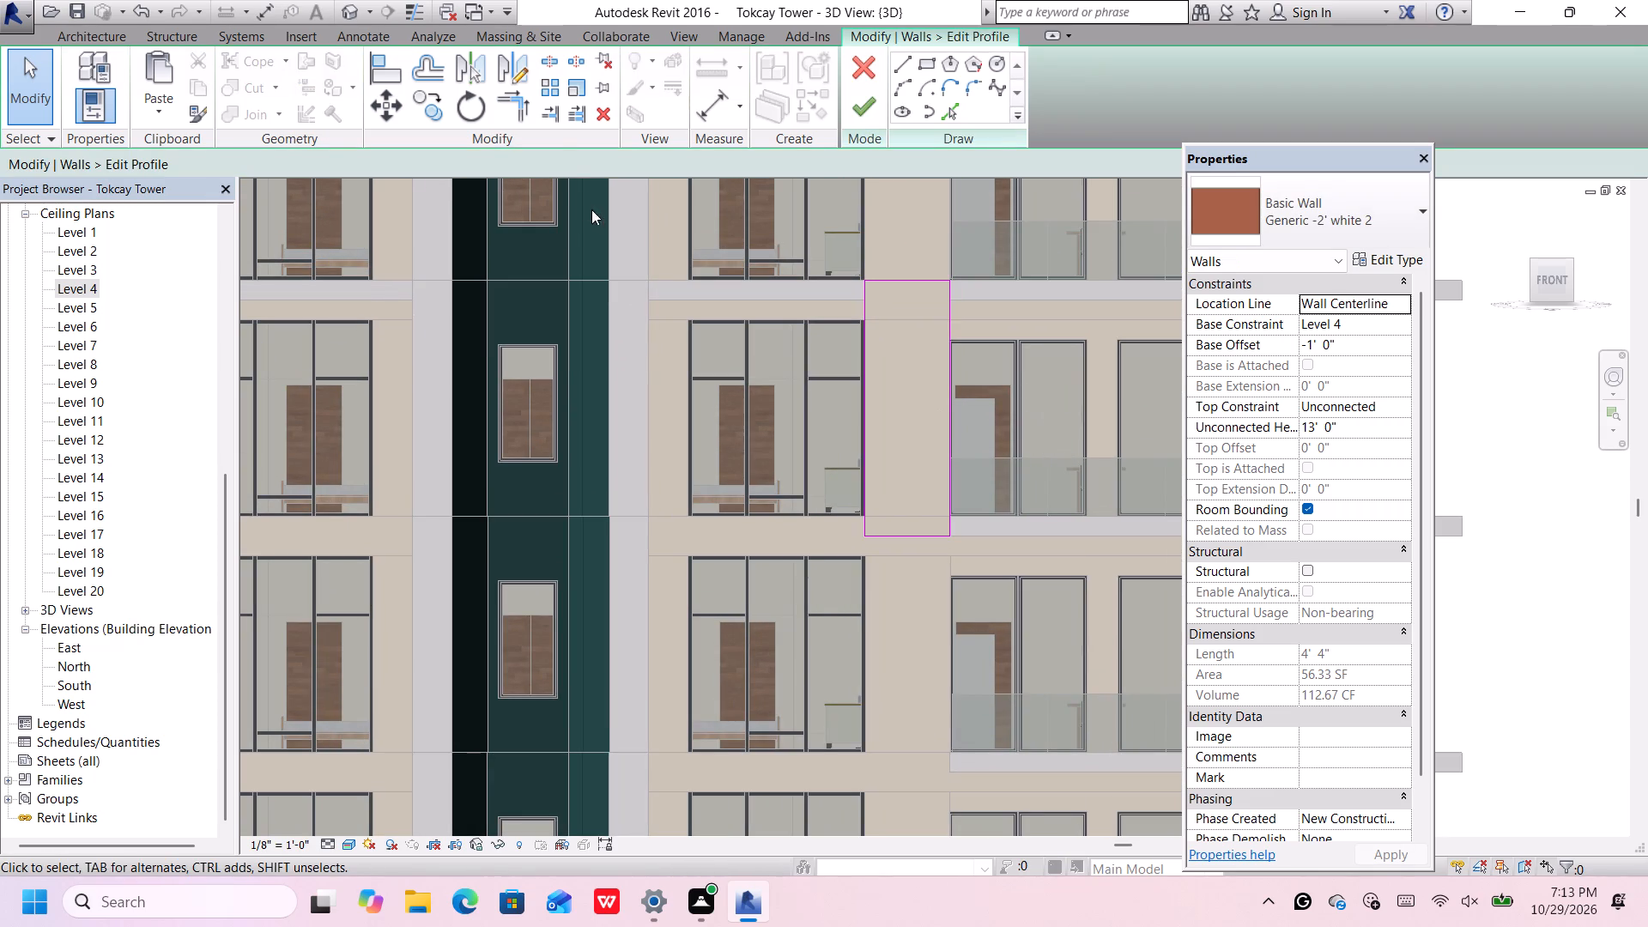
pyautogui.click(421, 56)
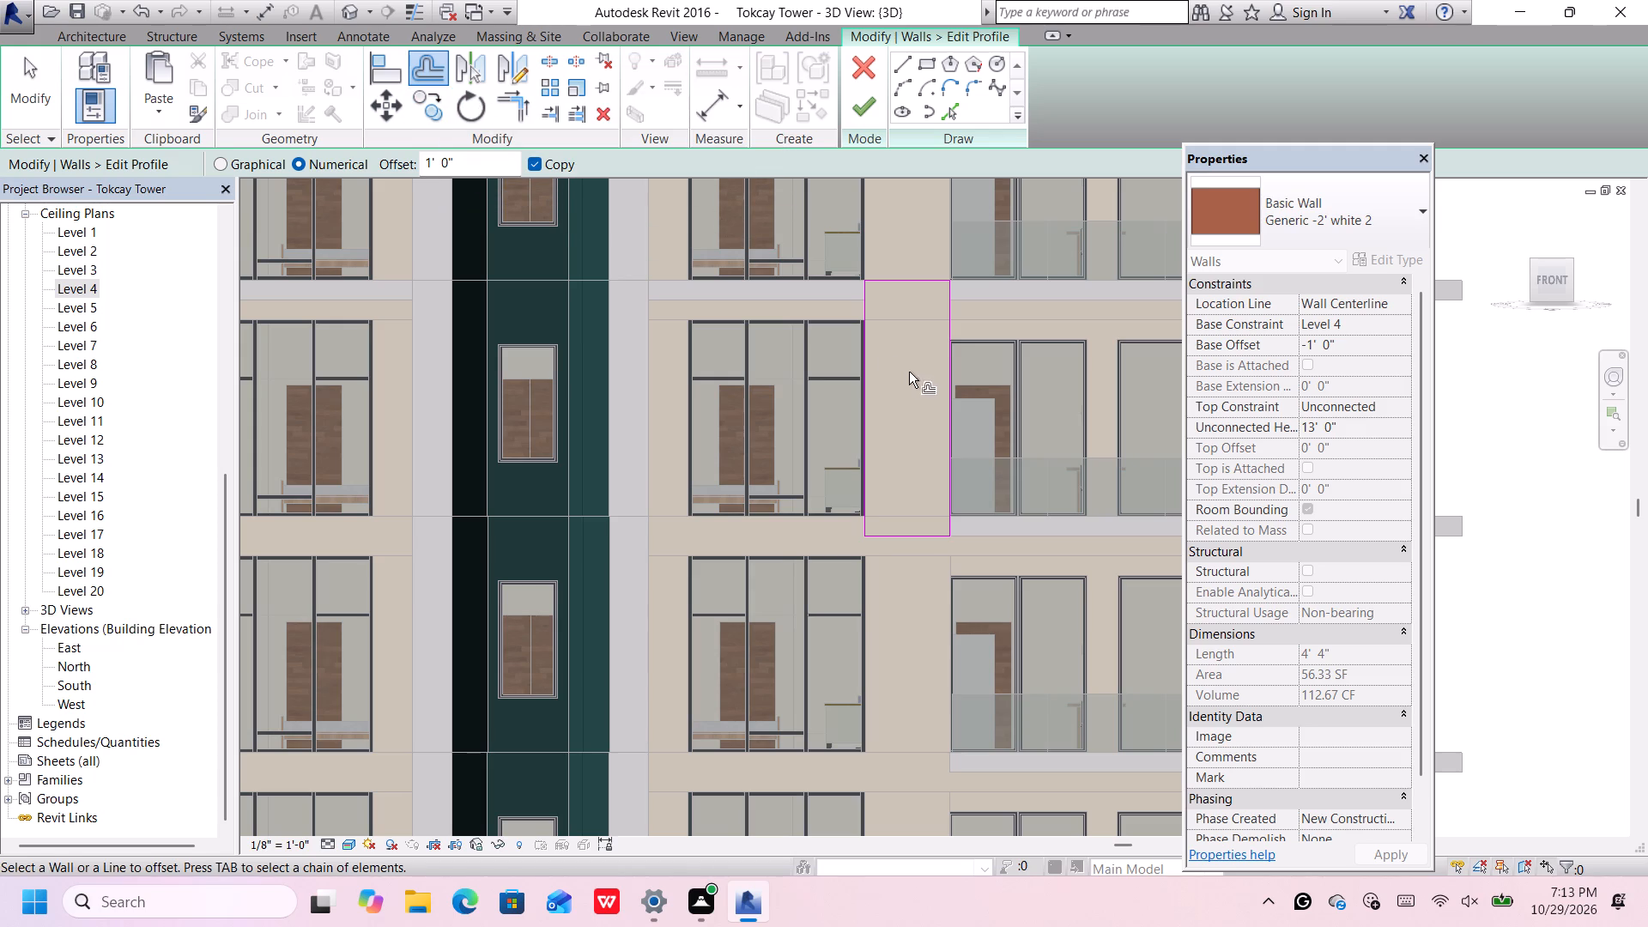
pyautogui.click(944, 379)
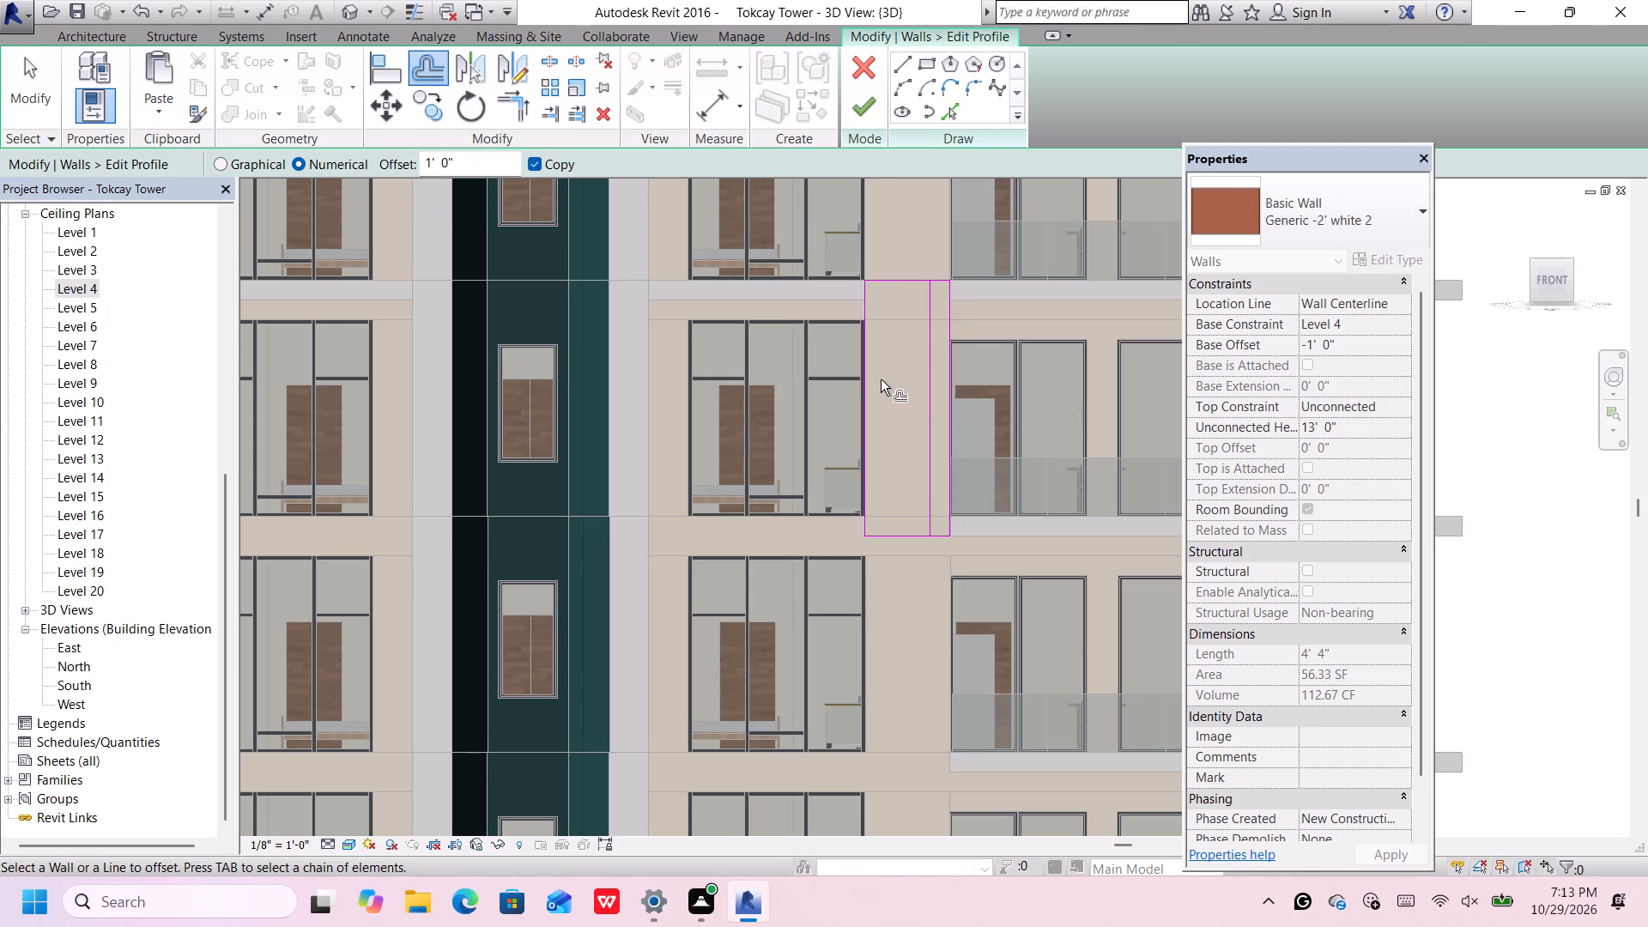
pyautogui.click(868, 371)
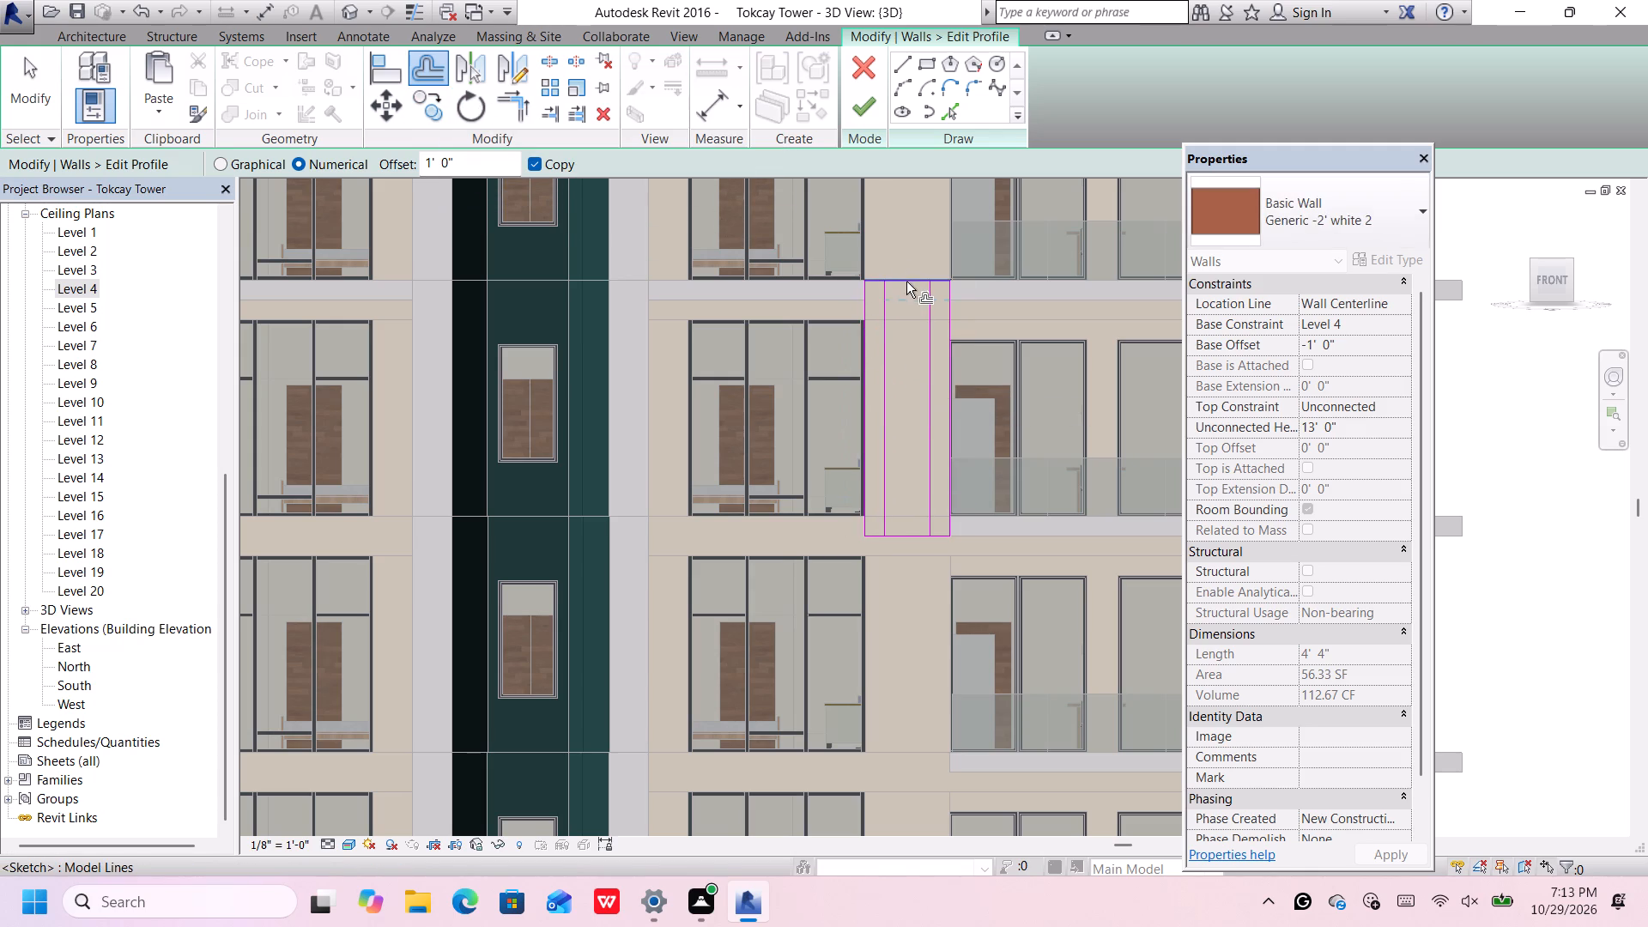
pyautogui.click(919, 277)
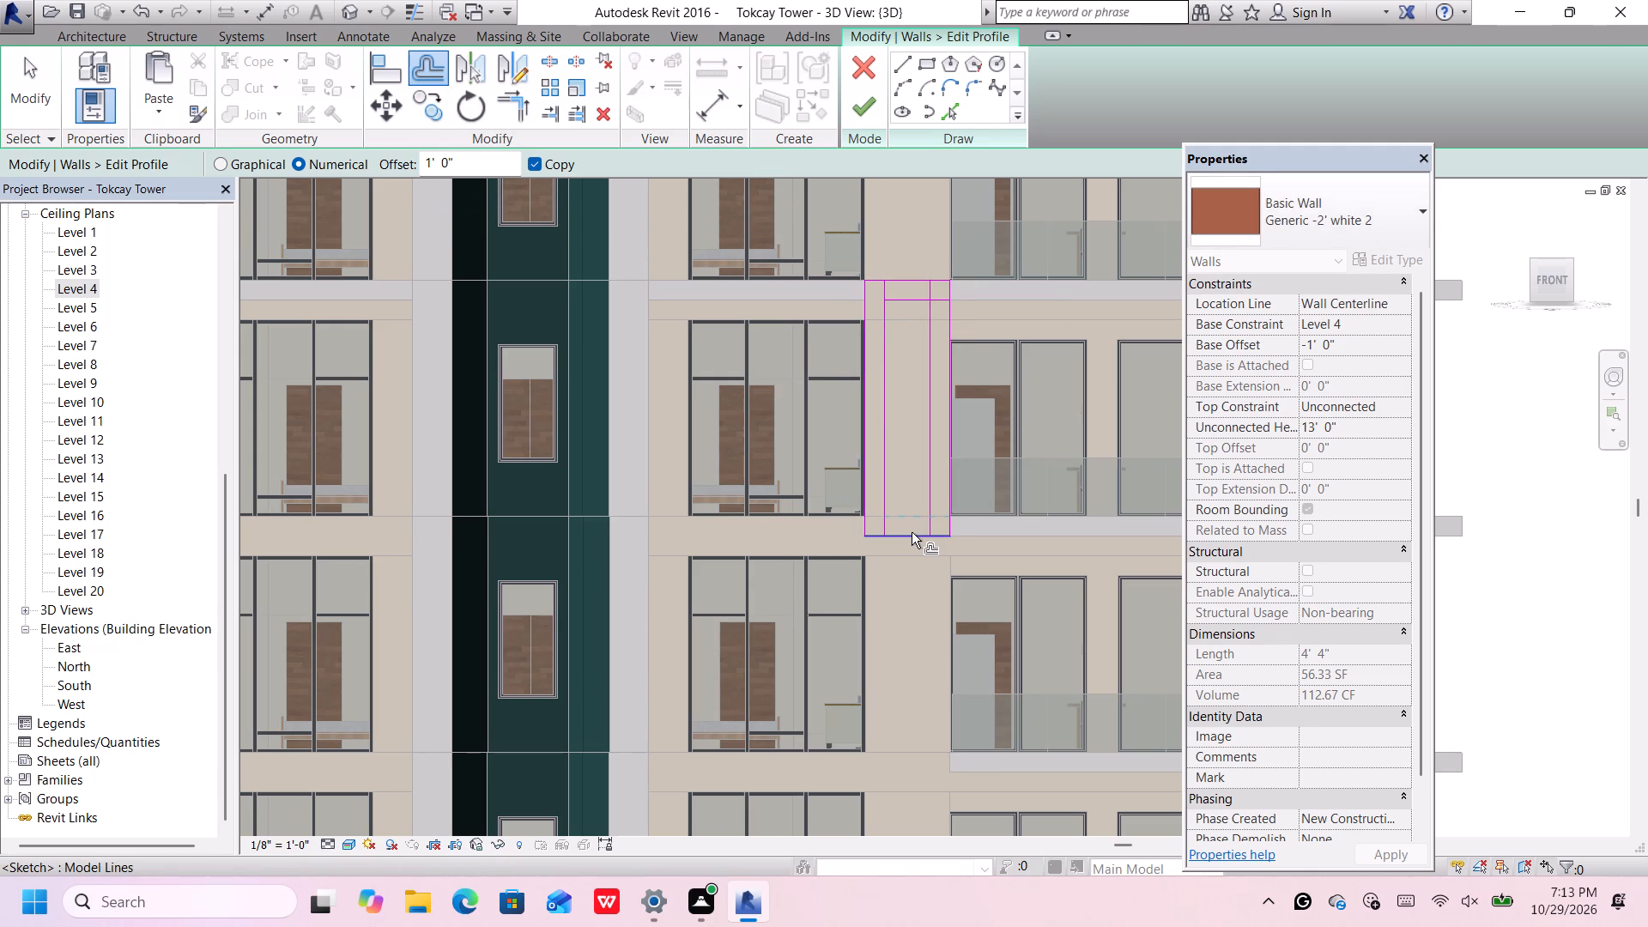
pyautogui.click(912, 532)
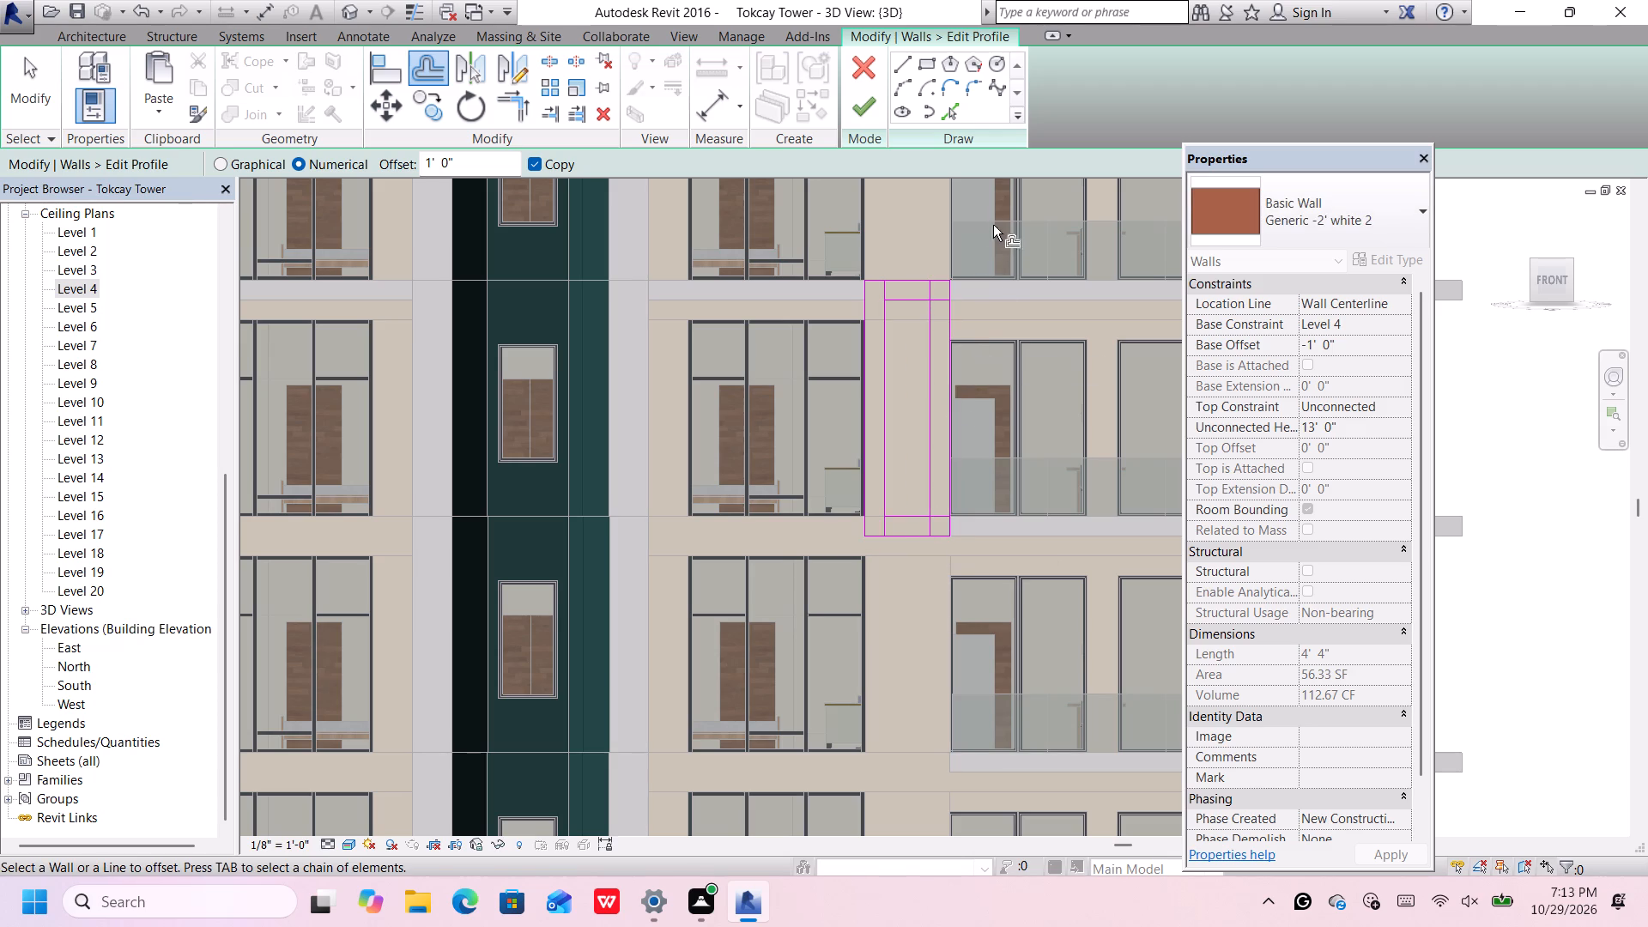
# Sketch two parallel diagonals about 12'-5" long from the upper core-side corner to the lower outer corner, ending on the 1' offset points.
pyautogui.click(901, 62)
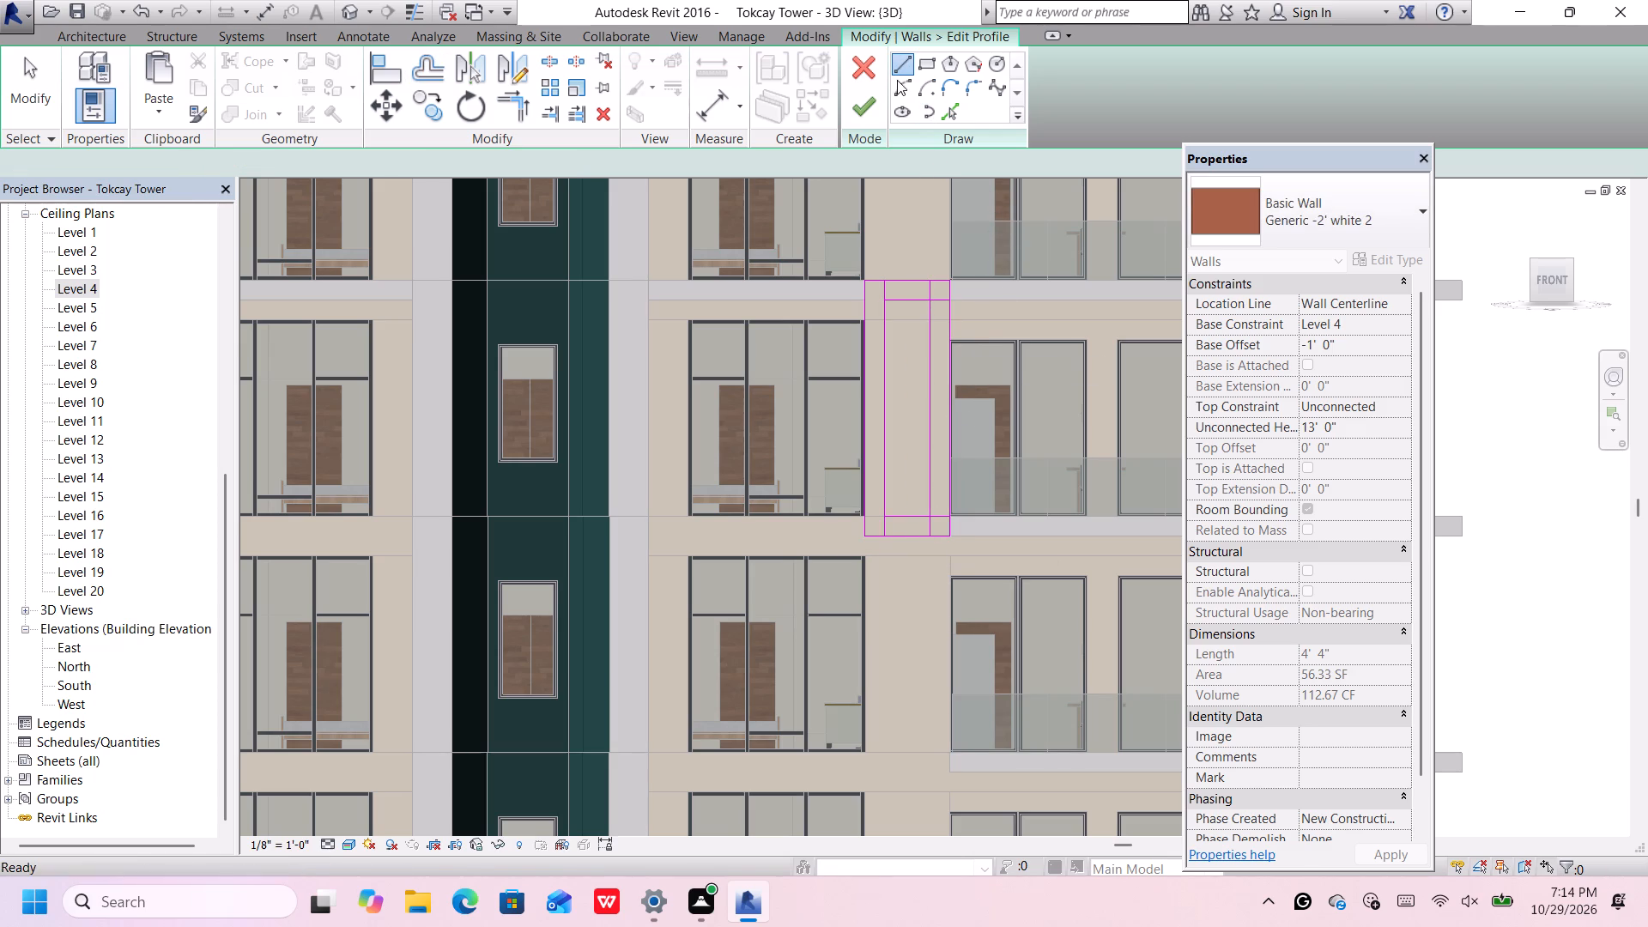
pyautogui.click(867, 302)
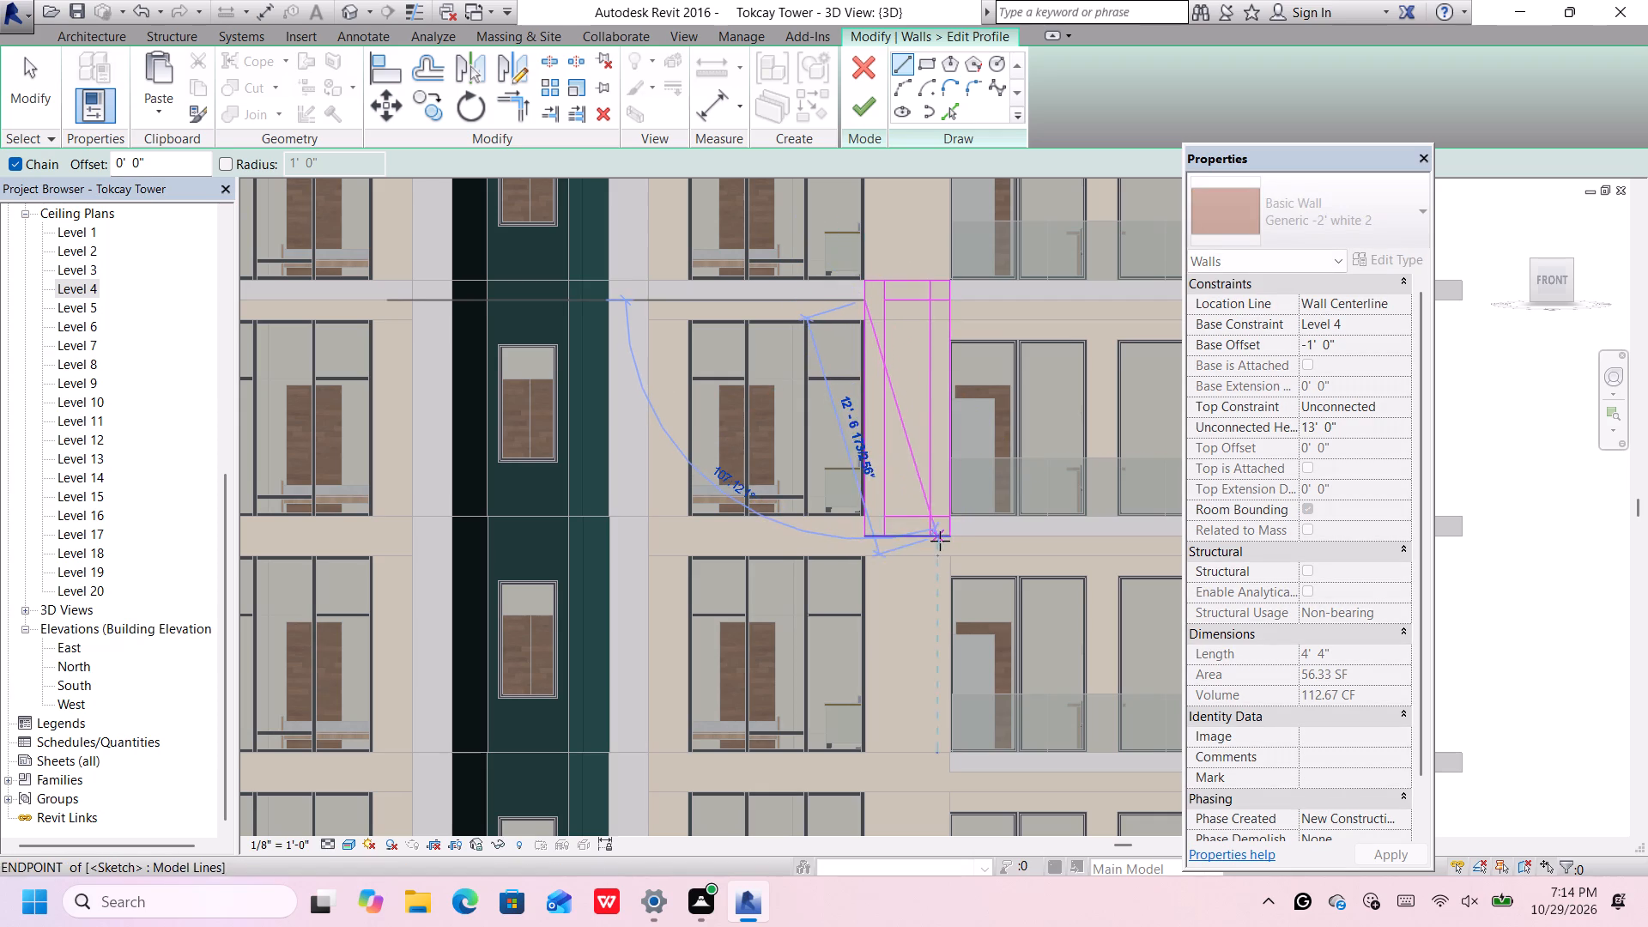
pyautogui.click(932, 537)
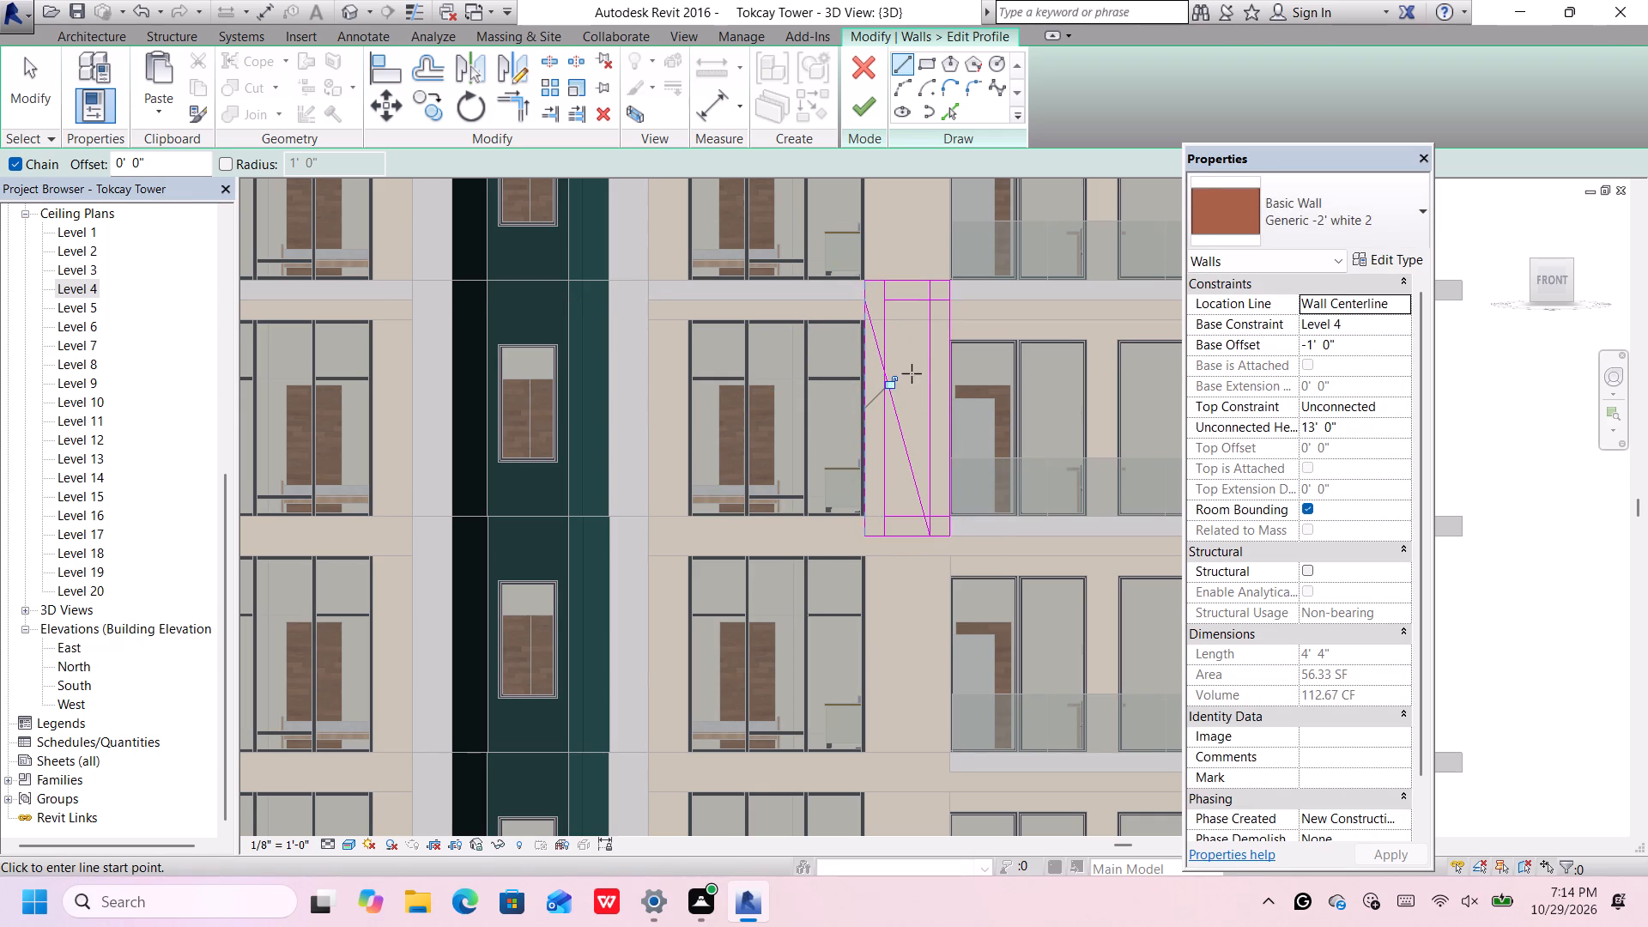
pyautogui.click(883, 282)
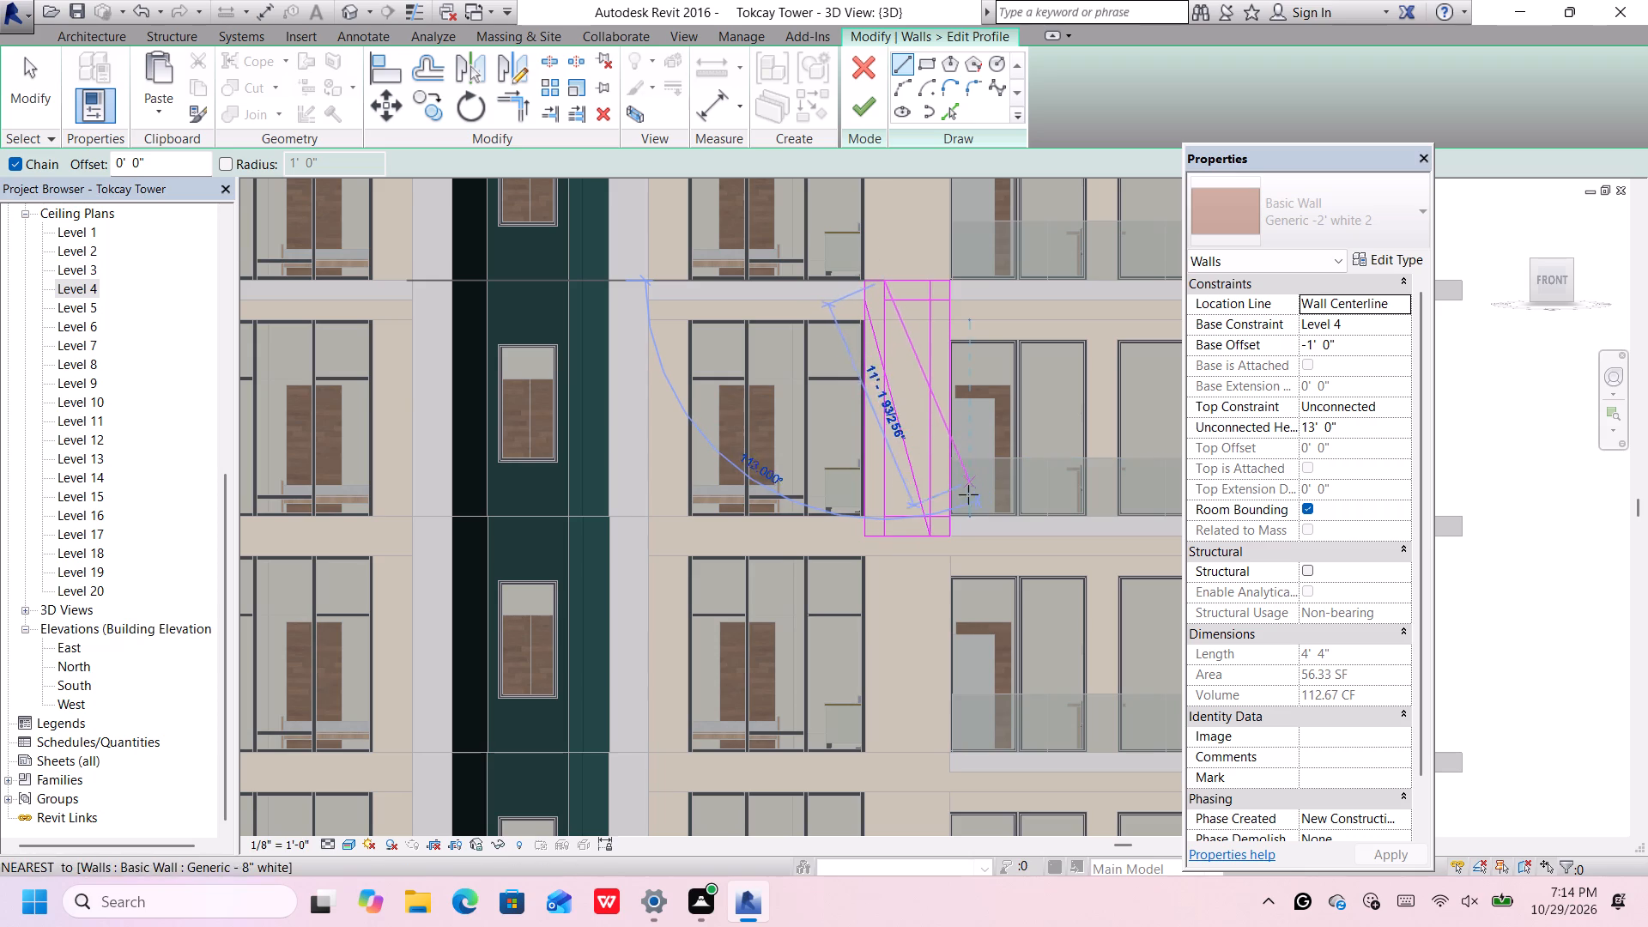
pyautogui.click(957, 520)
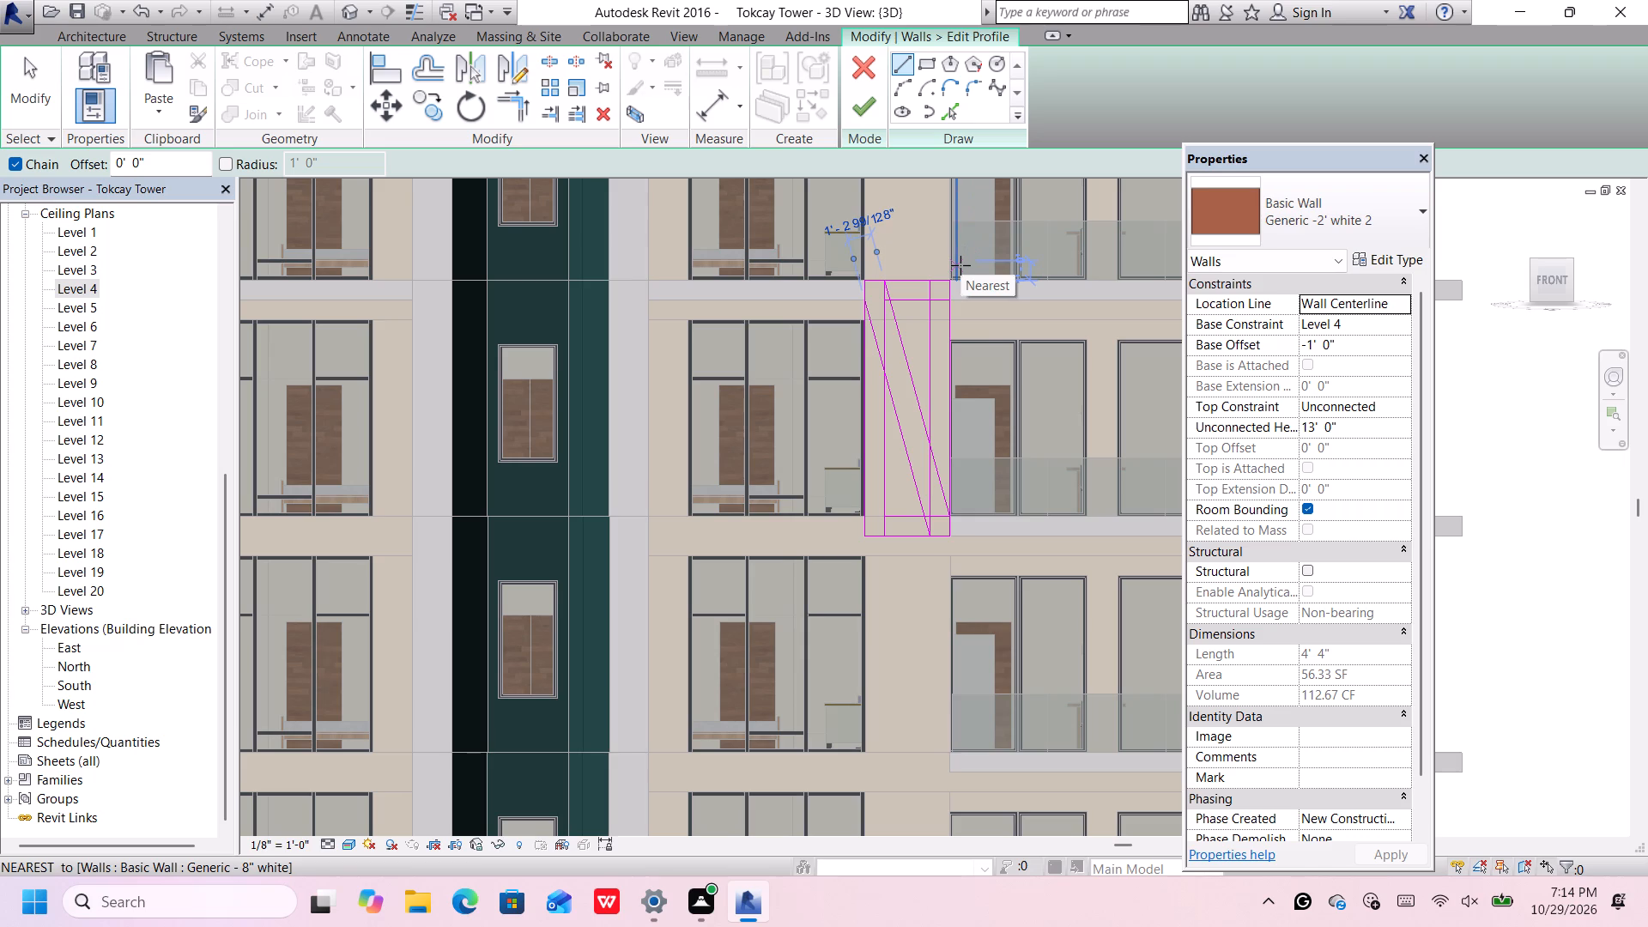
pyautogui.scroll(3, 1014, 403)
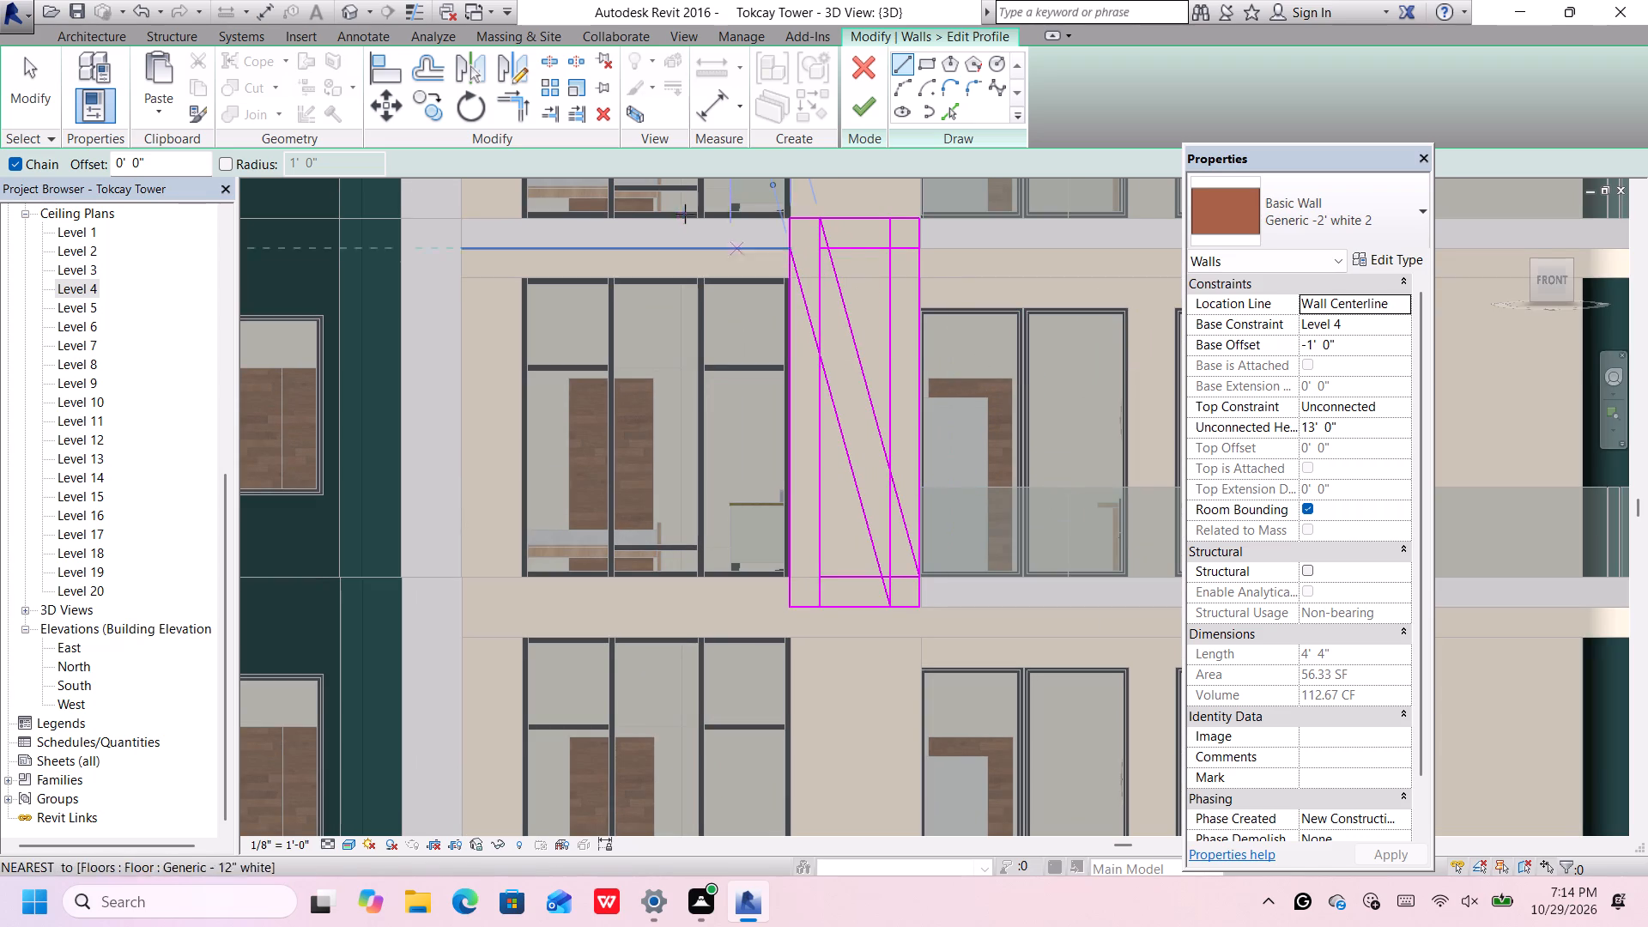
pyautogui.press('Escape')
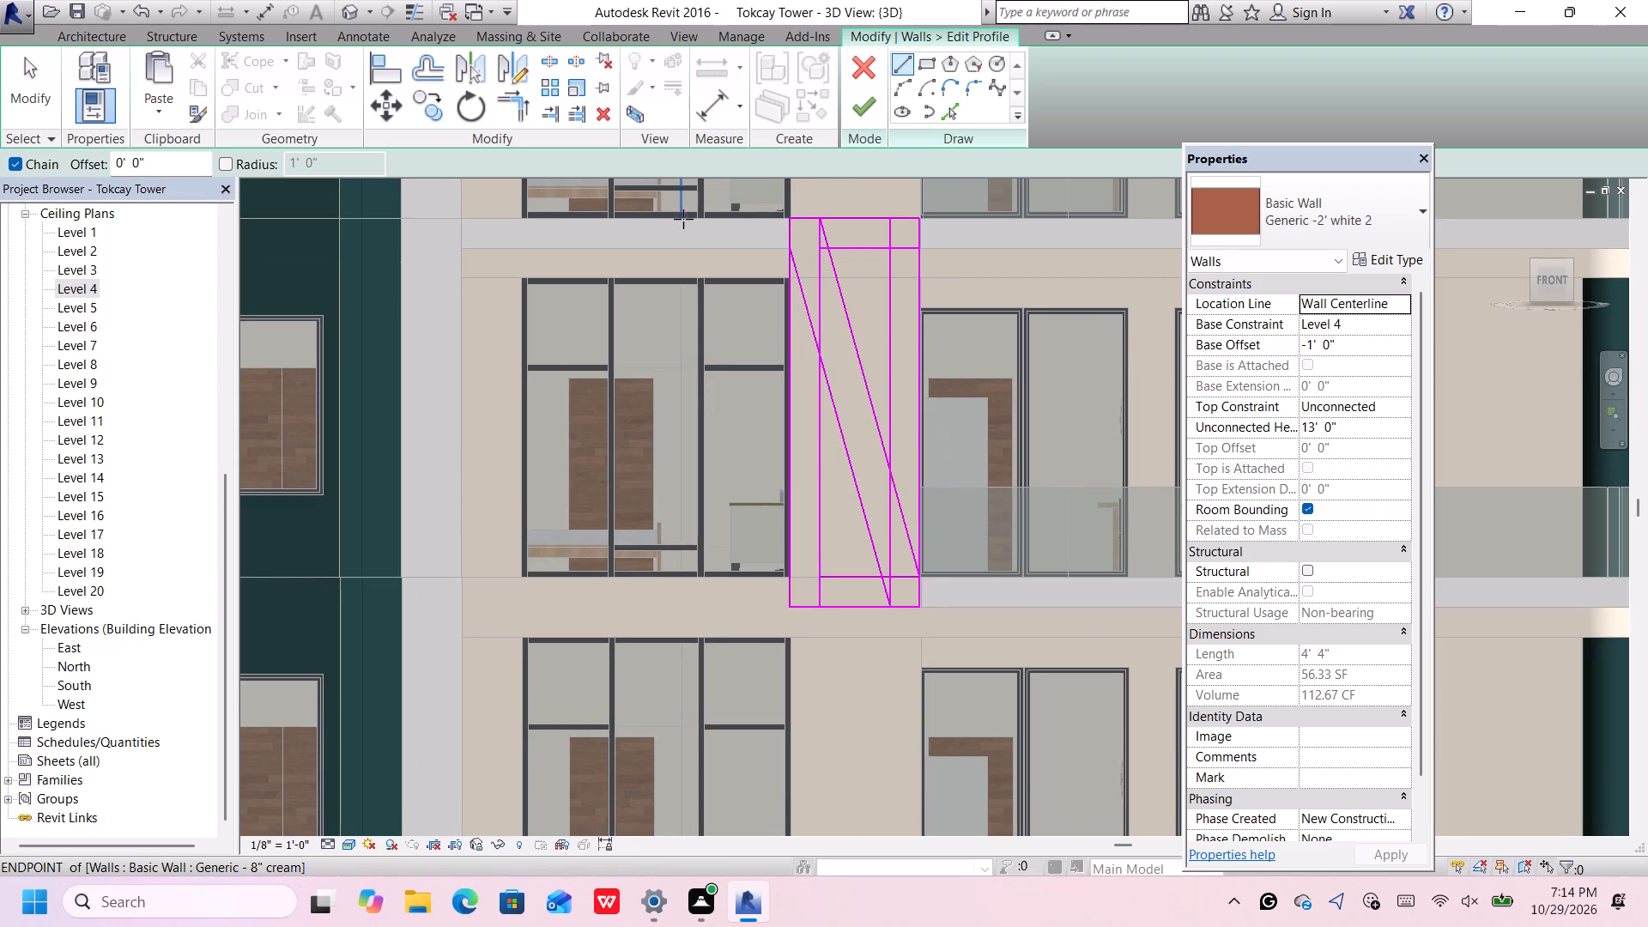
pyautogui.press('Escape')
# Delete the four inner offset guide lines from the eastern wall's profile sketch, keeping the two diagonals.
pyautogui.click(818, 322)
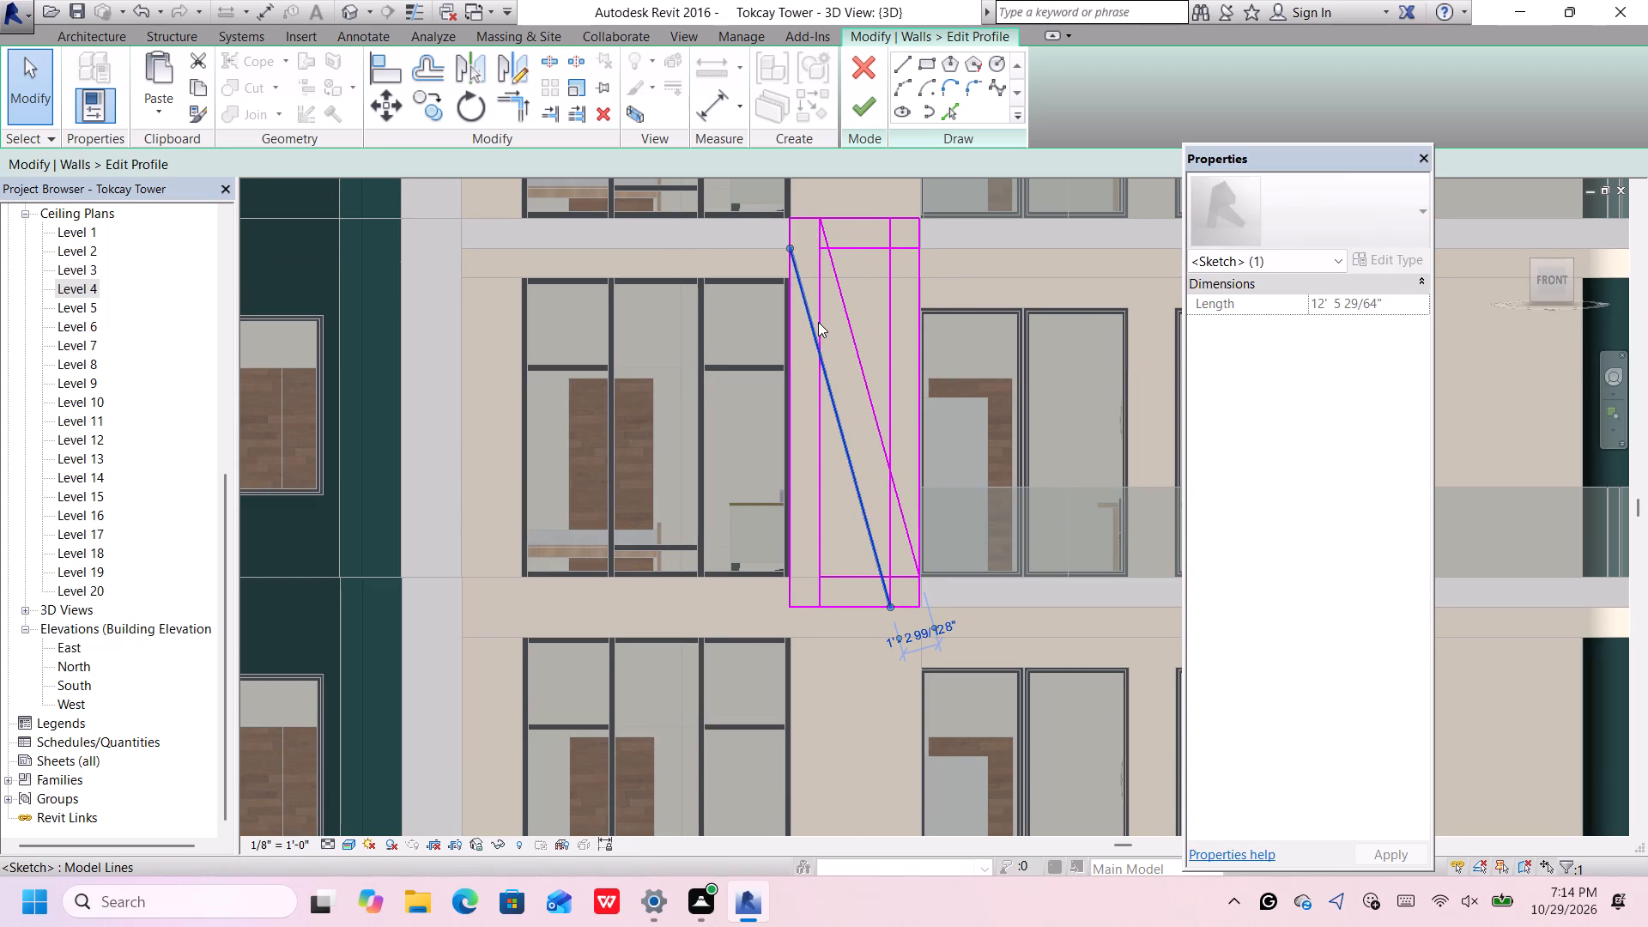
pyautogui.click(824, 303)
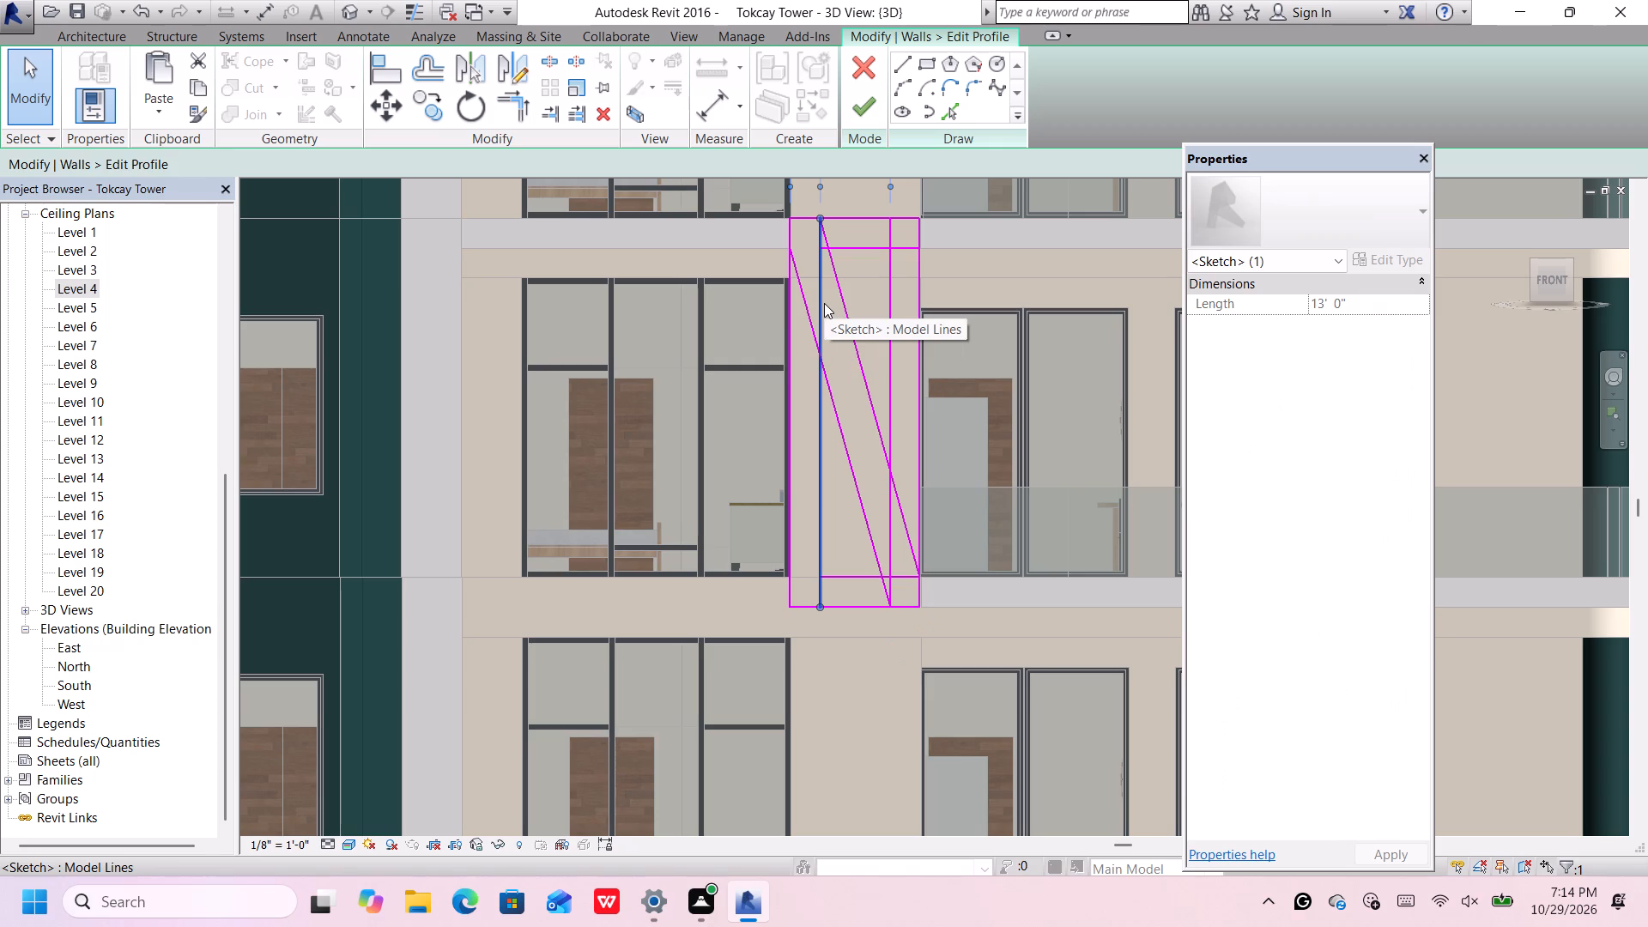
pyautogui.press('Delete')
pyautogui.click(892, 325)
pyautogui.press('Delete')
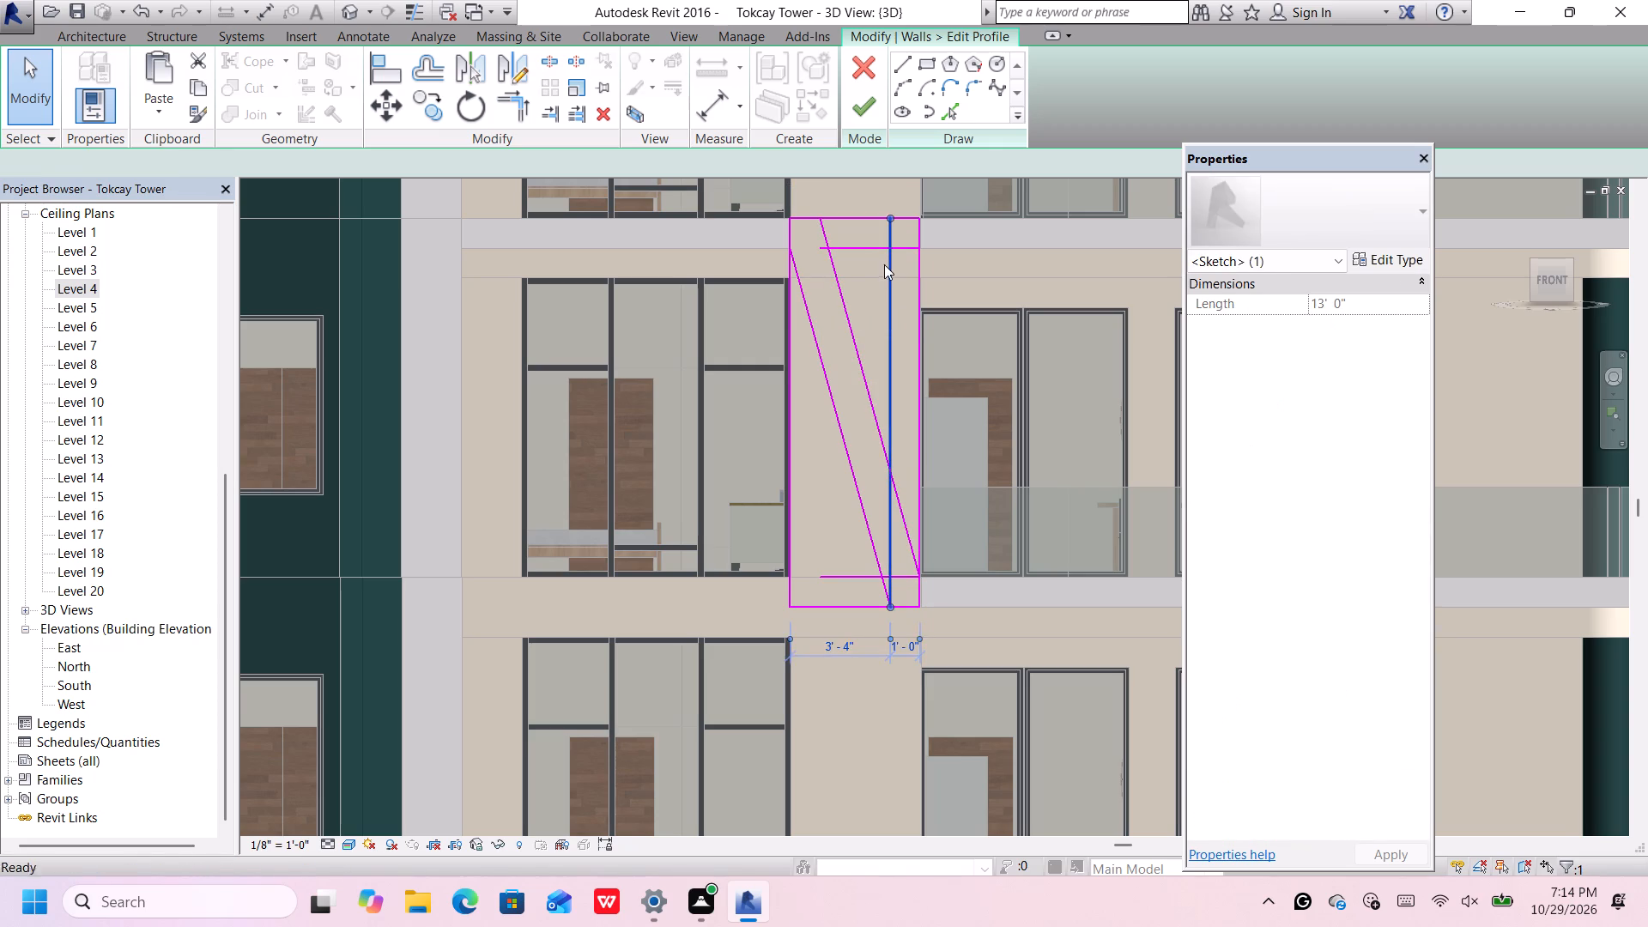
pyautogui.click(873, 248)
pyautogui.press('Delete')
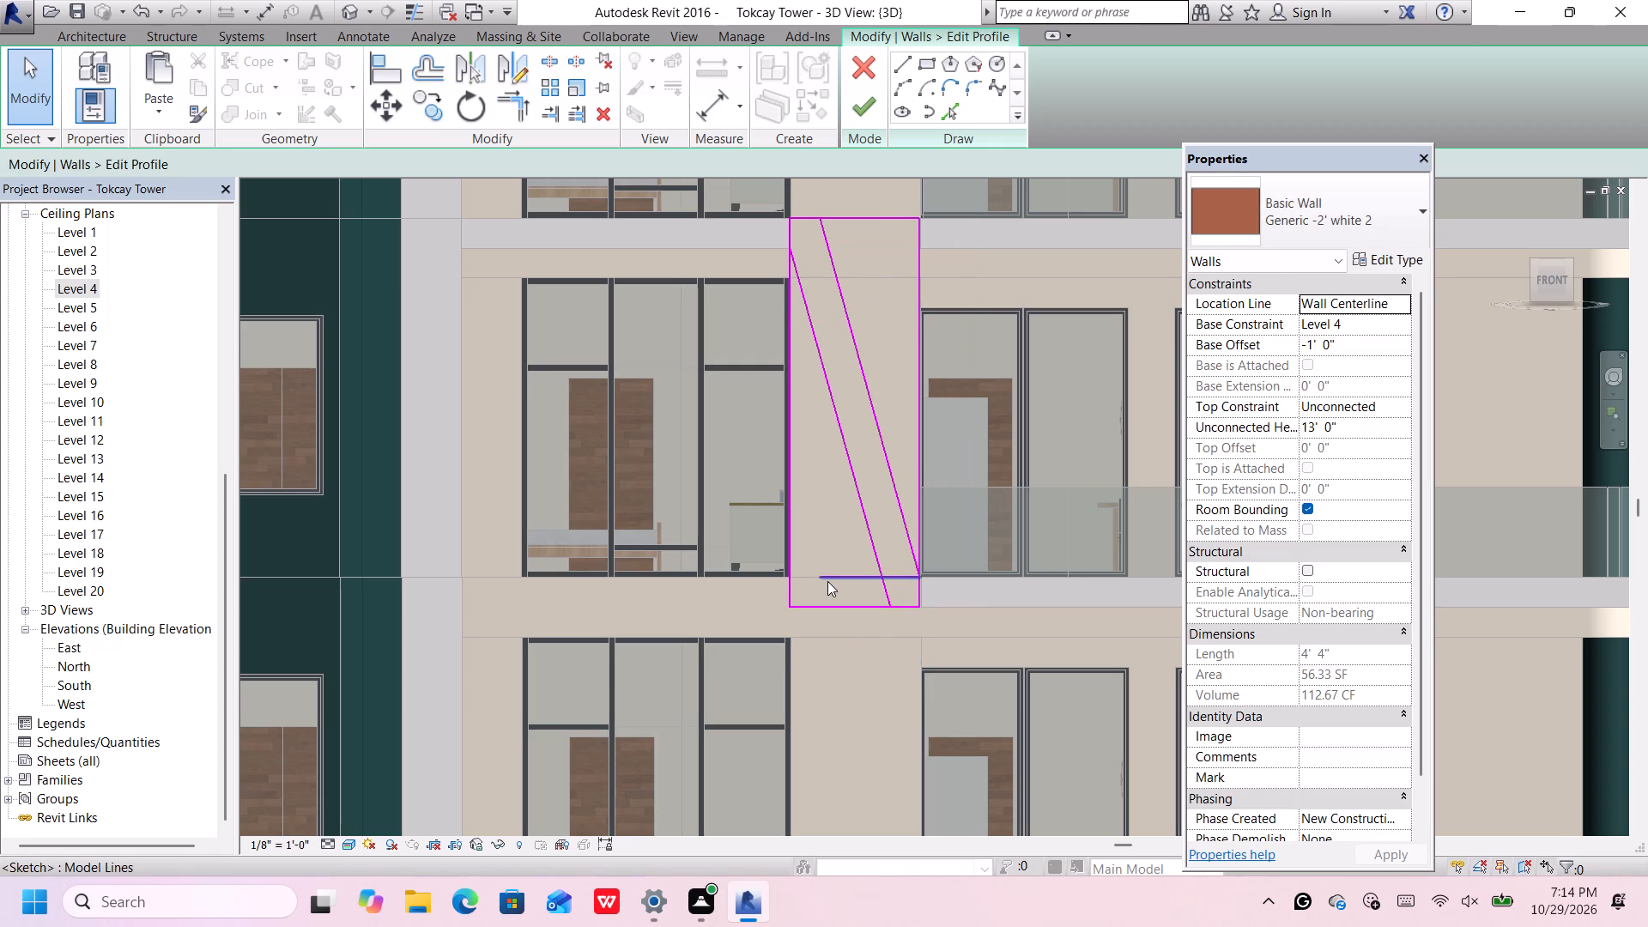
pyautogui.click(827, 581)
pyautogui.press('Delete')
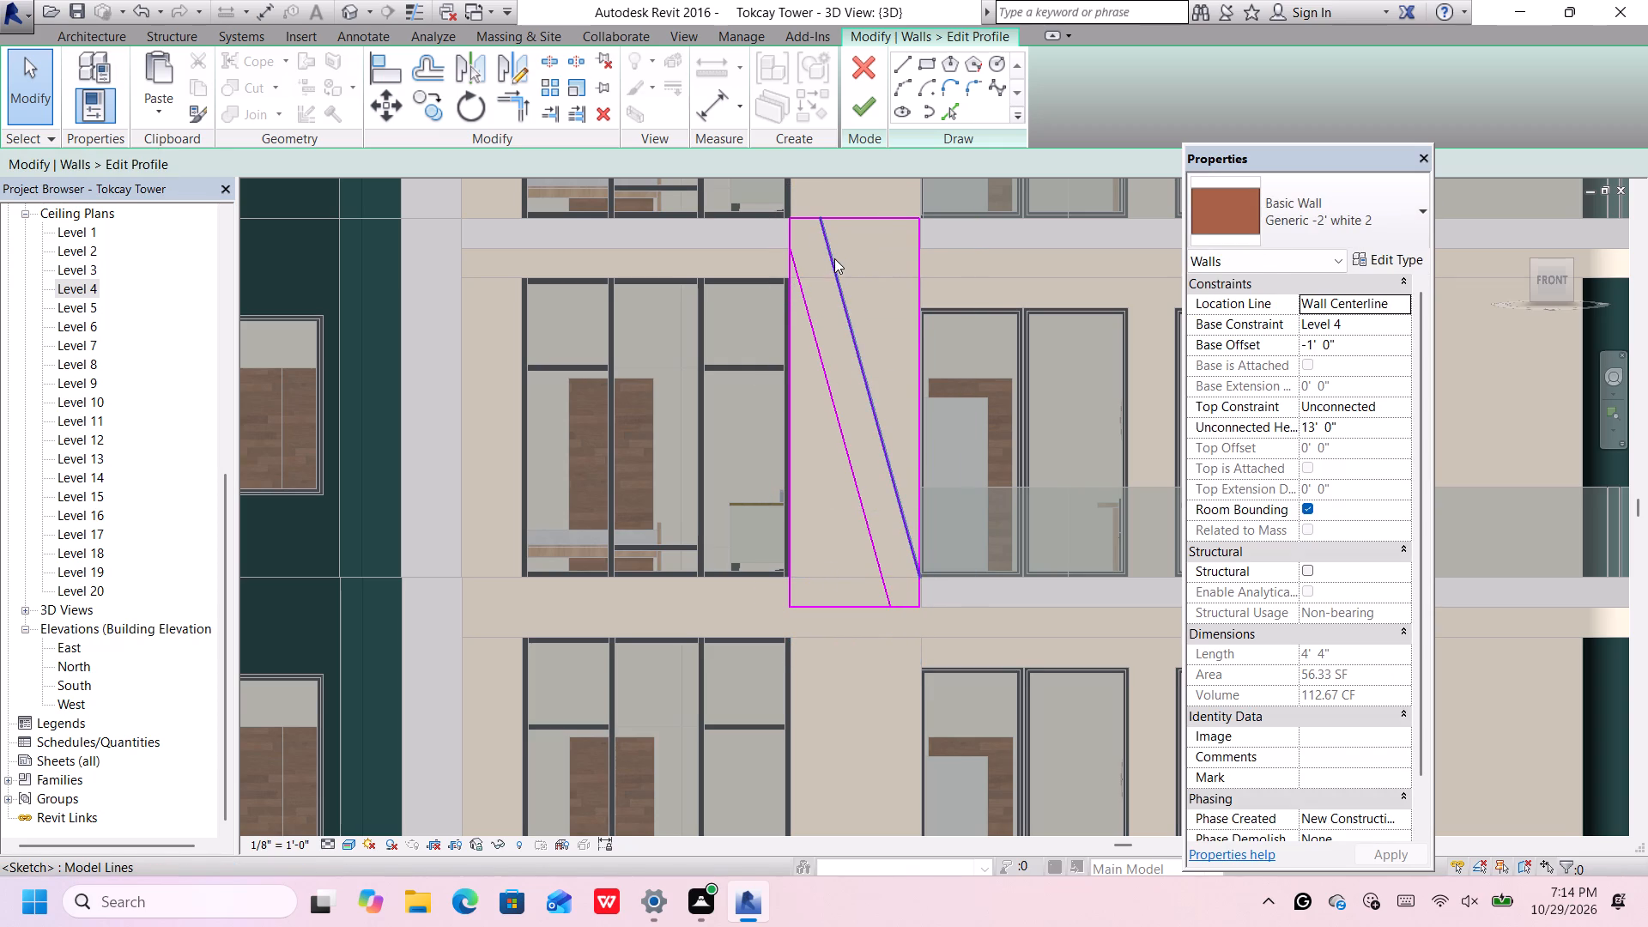
# Trim the eastern wall's outer profile lines to the two diagonals to form one closed slanted band, and finish the profile.
pyautogui.moveTo(835, 267); pyautogui.dragTo(874, 348, button='middle')
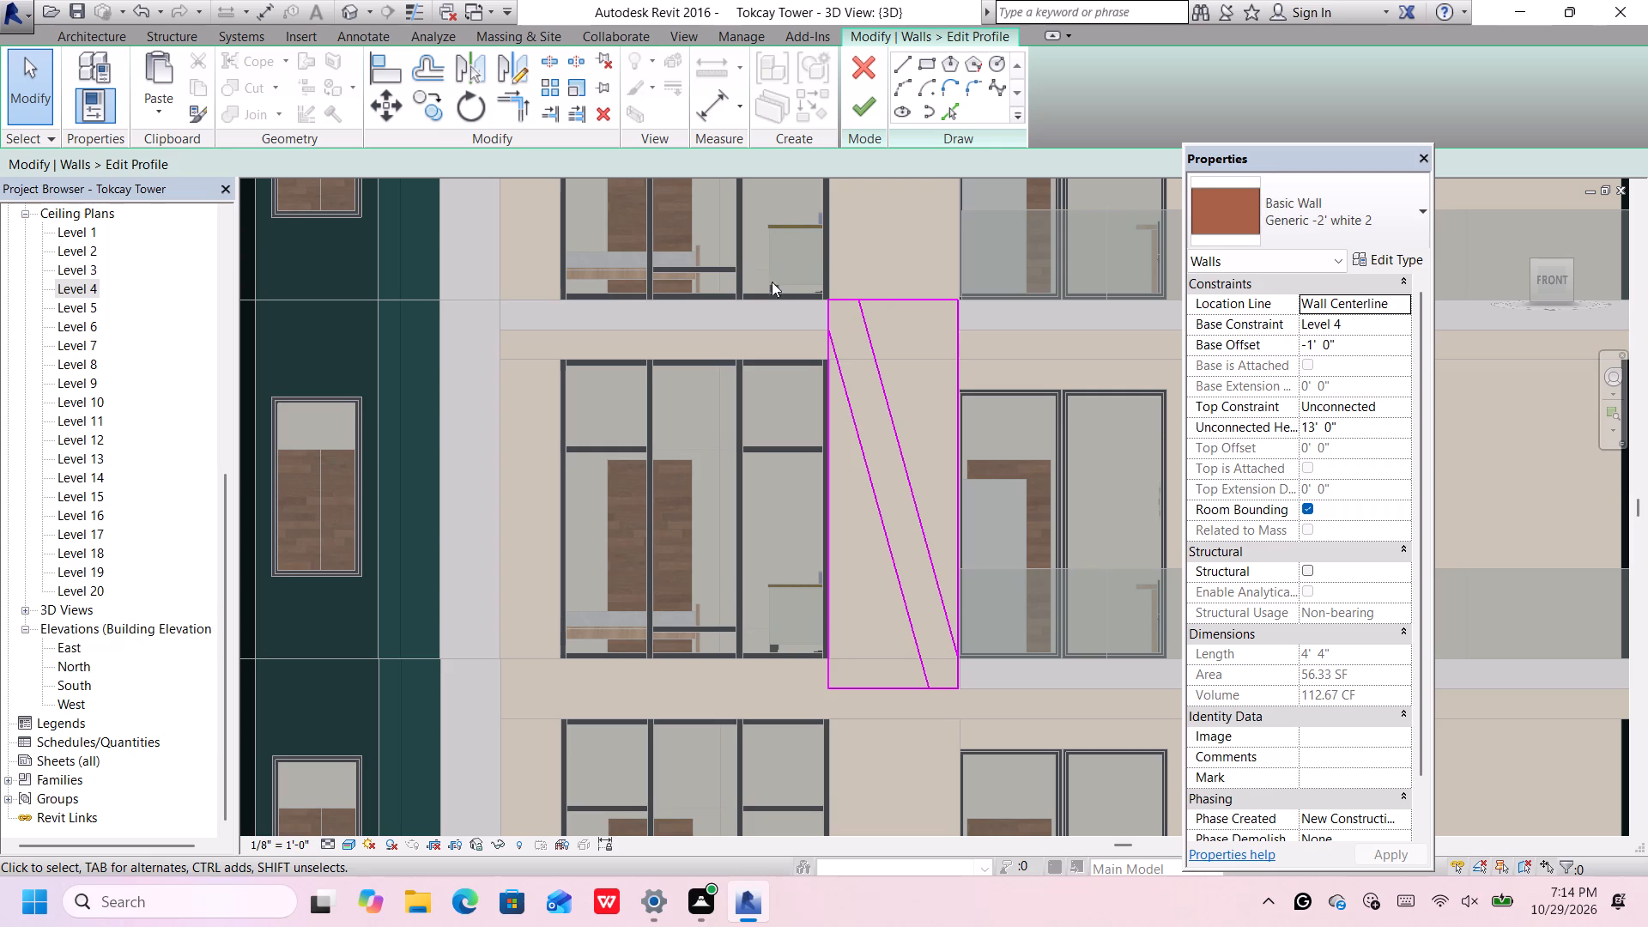
pyautogui.click(521, 113)
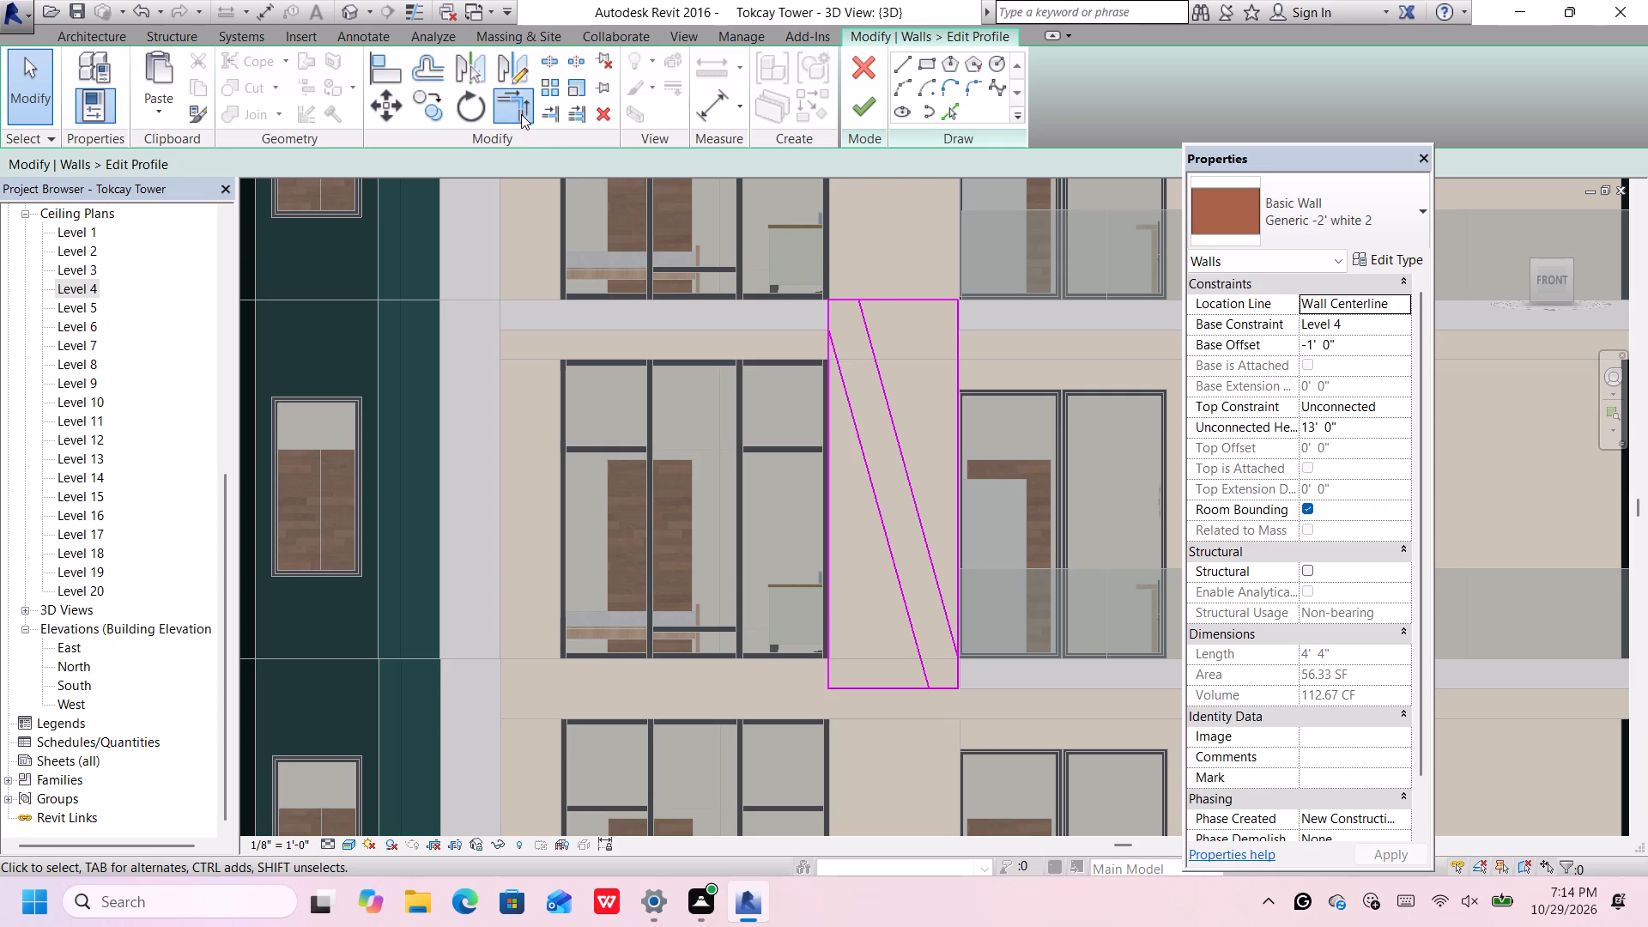
pyautogui.click(858, 312)
pyautogui.click(848, 298)
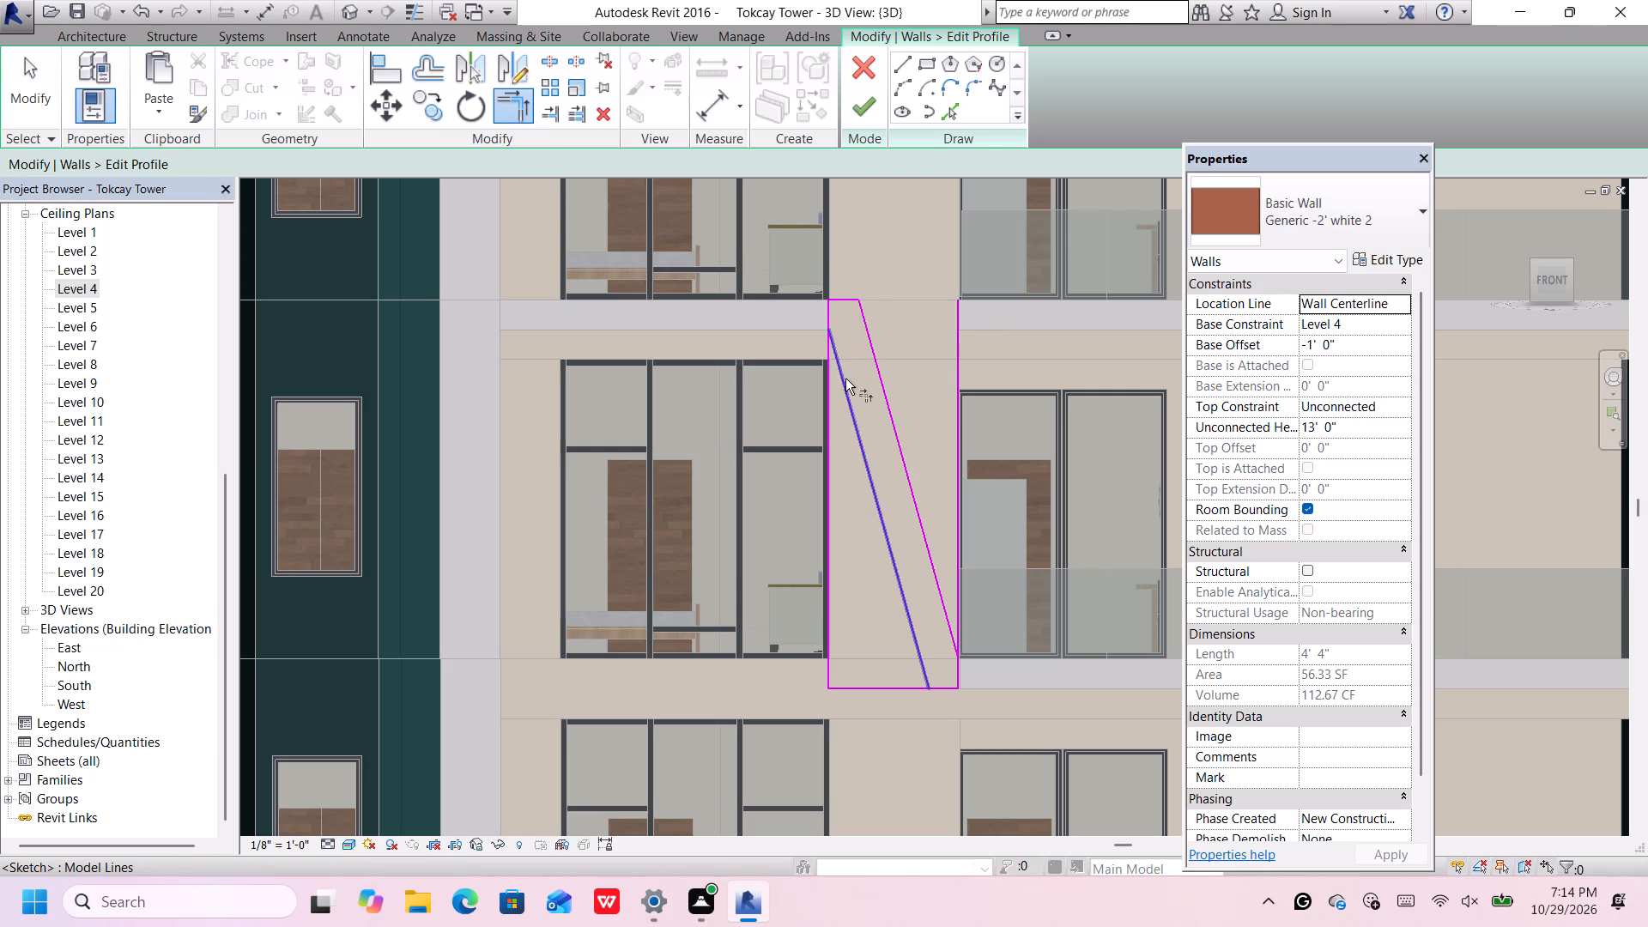
pyautogui.click(845, 379)
pyautogui.click(825, 317)
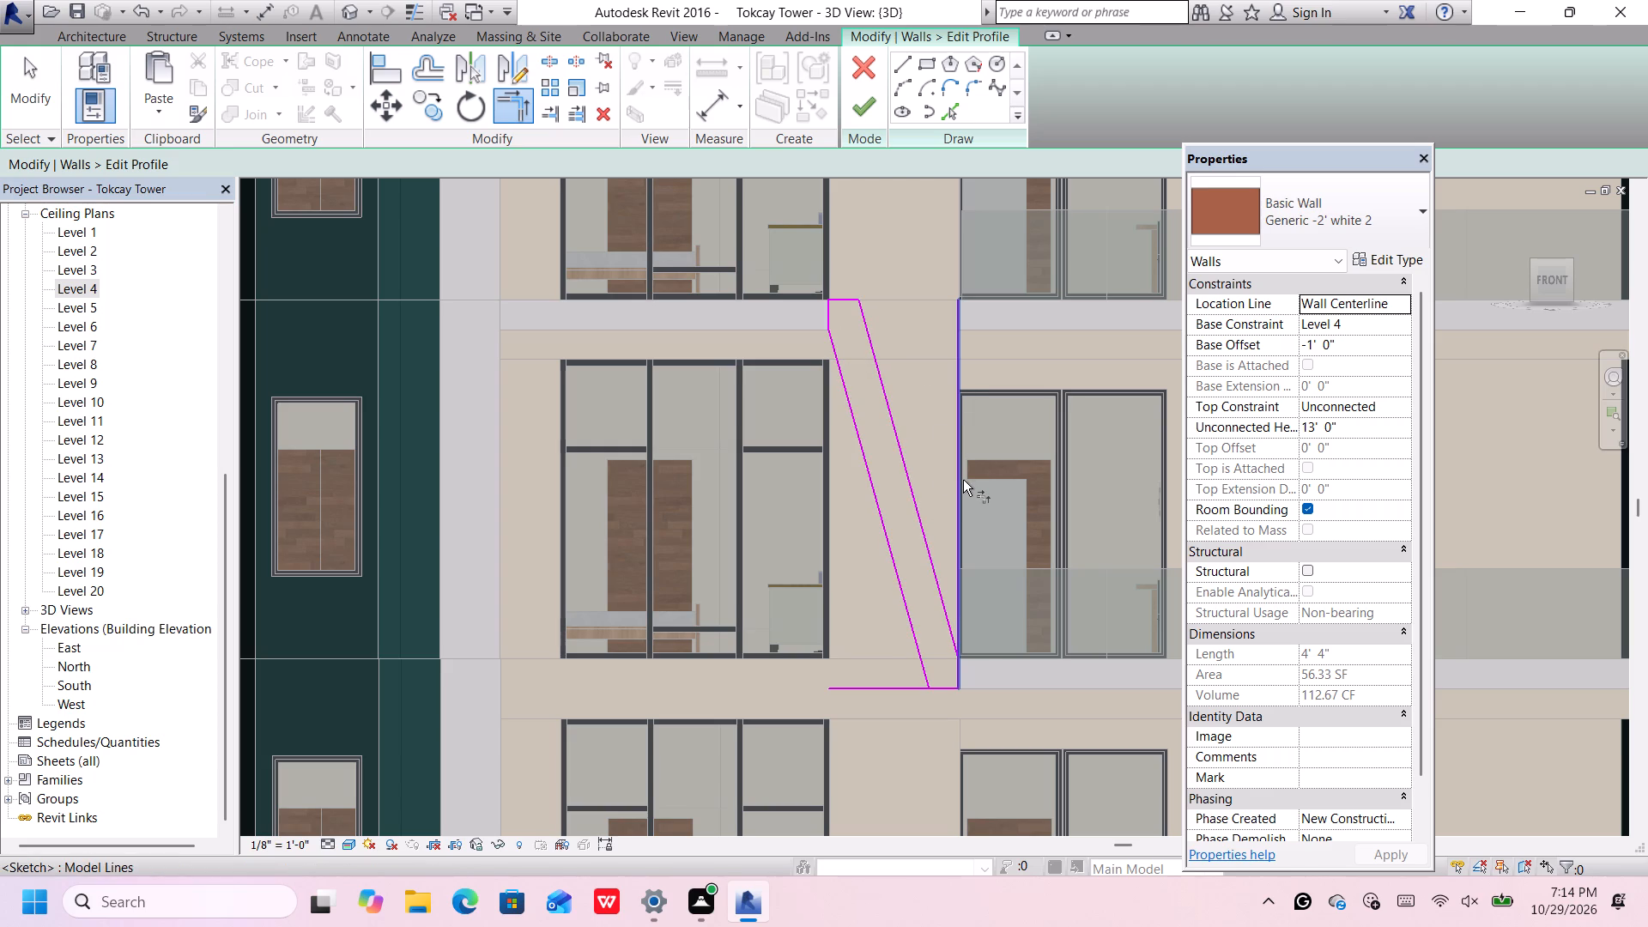
pyautogui.click(948, 636)
pyautogui.click(959, 663)
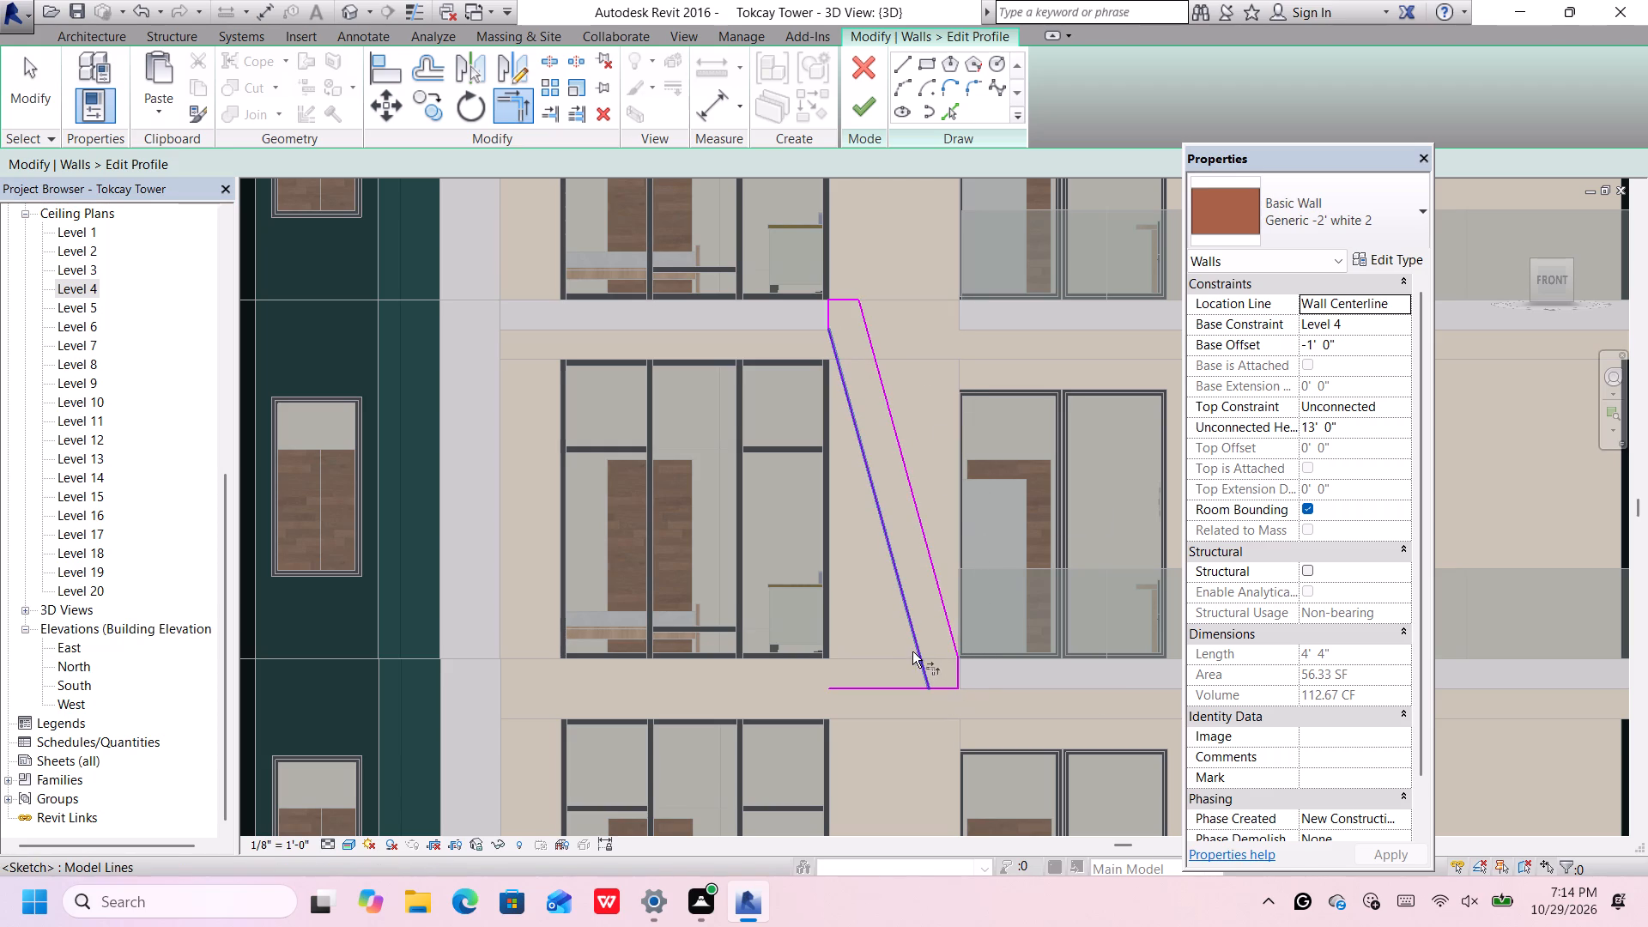
pyautogui.click(913, 653)
pyautogui.click(934, 684)
pyautogui.scroll(-5, 928, 681)
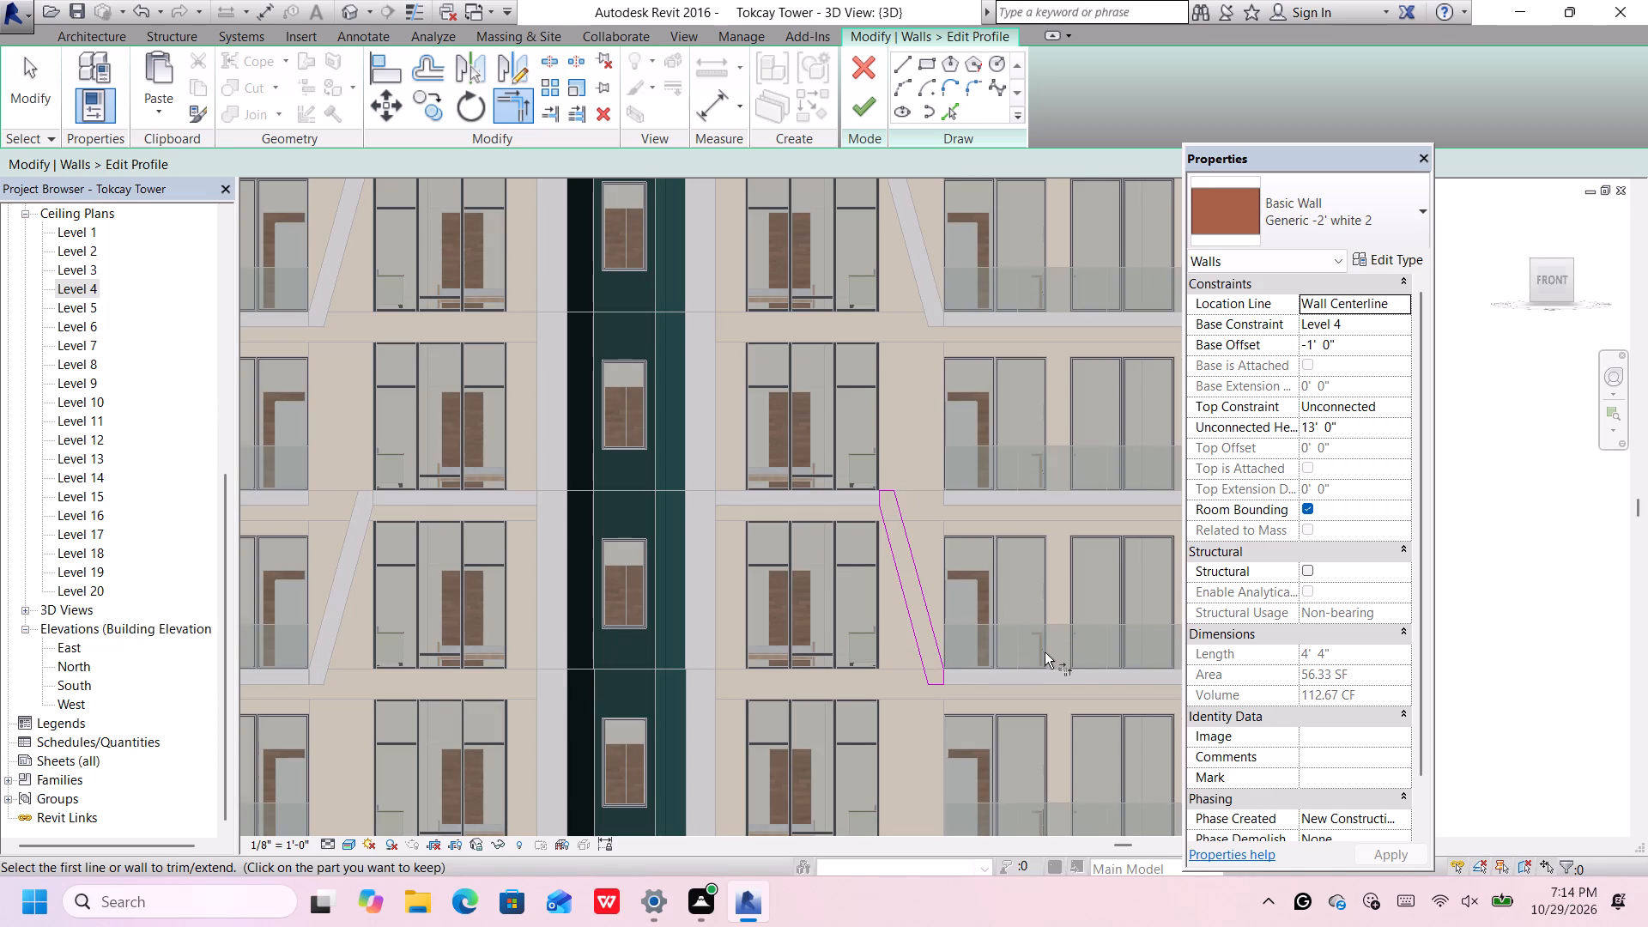
pyautogui.click(859, 109)
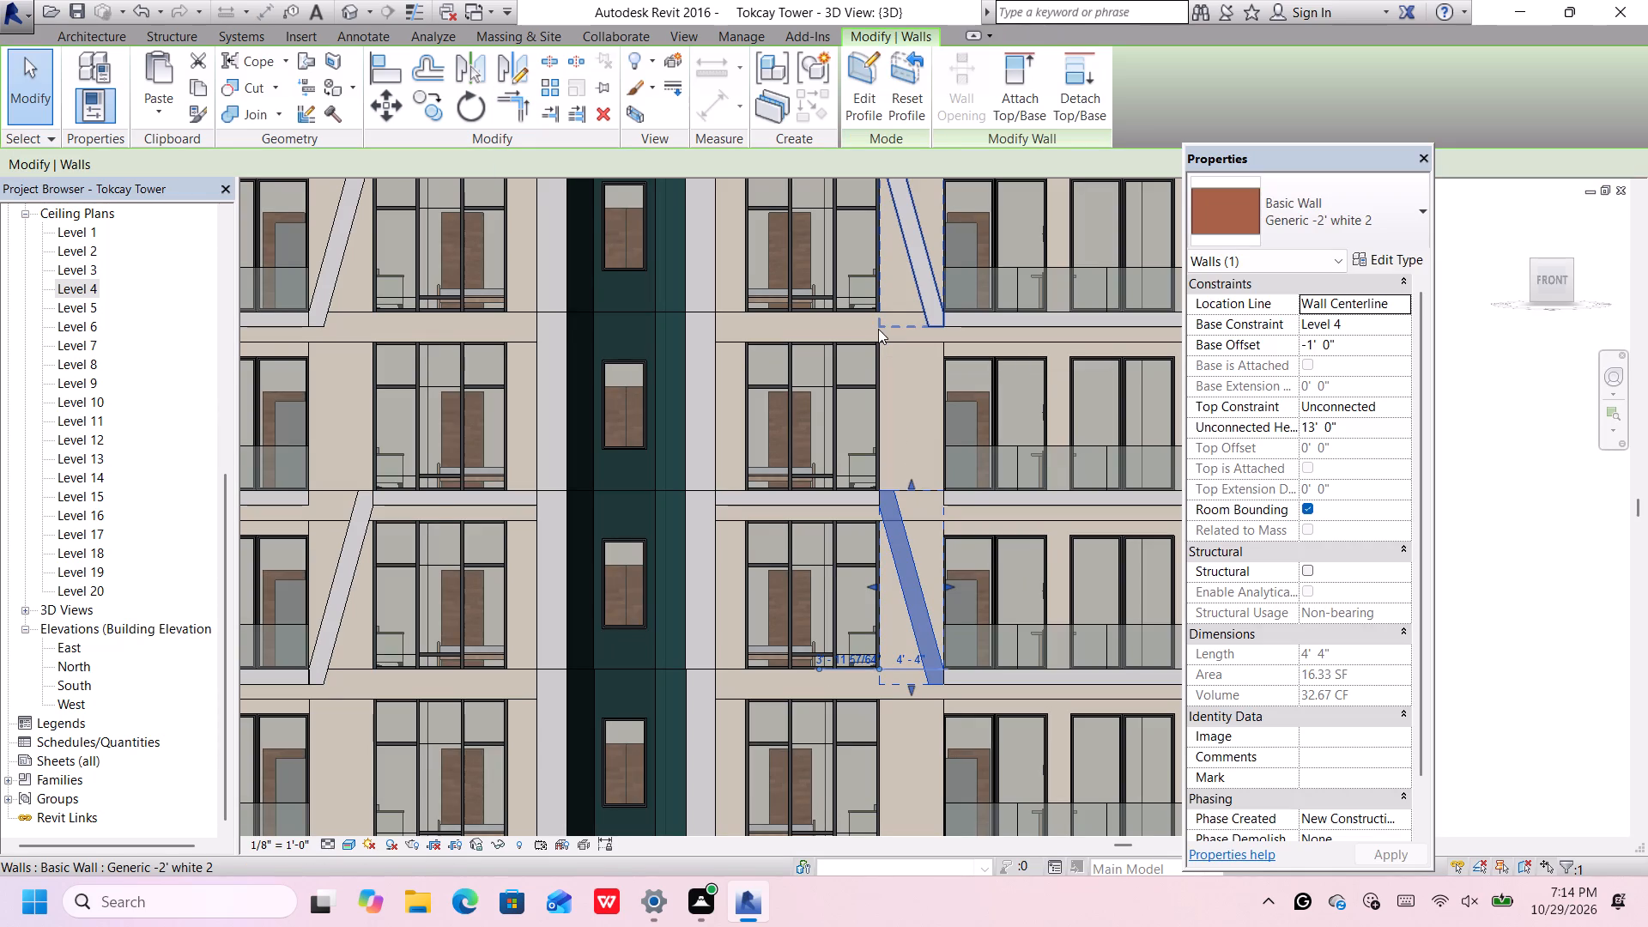
# Deselect the wall and examine the mirrored slanted white bands at Levels 4 and 6 across the South facade.
pyautogui.scroll(-6, 878, 329)
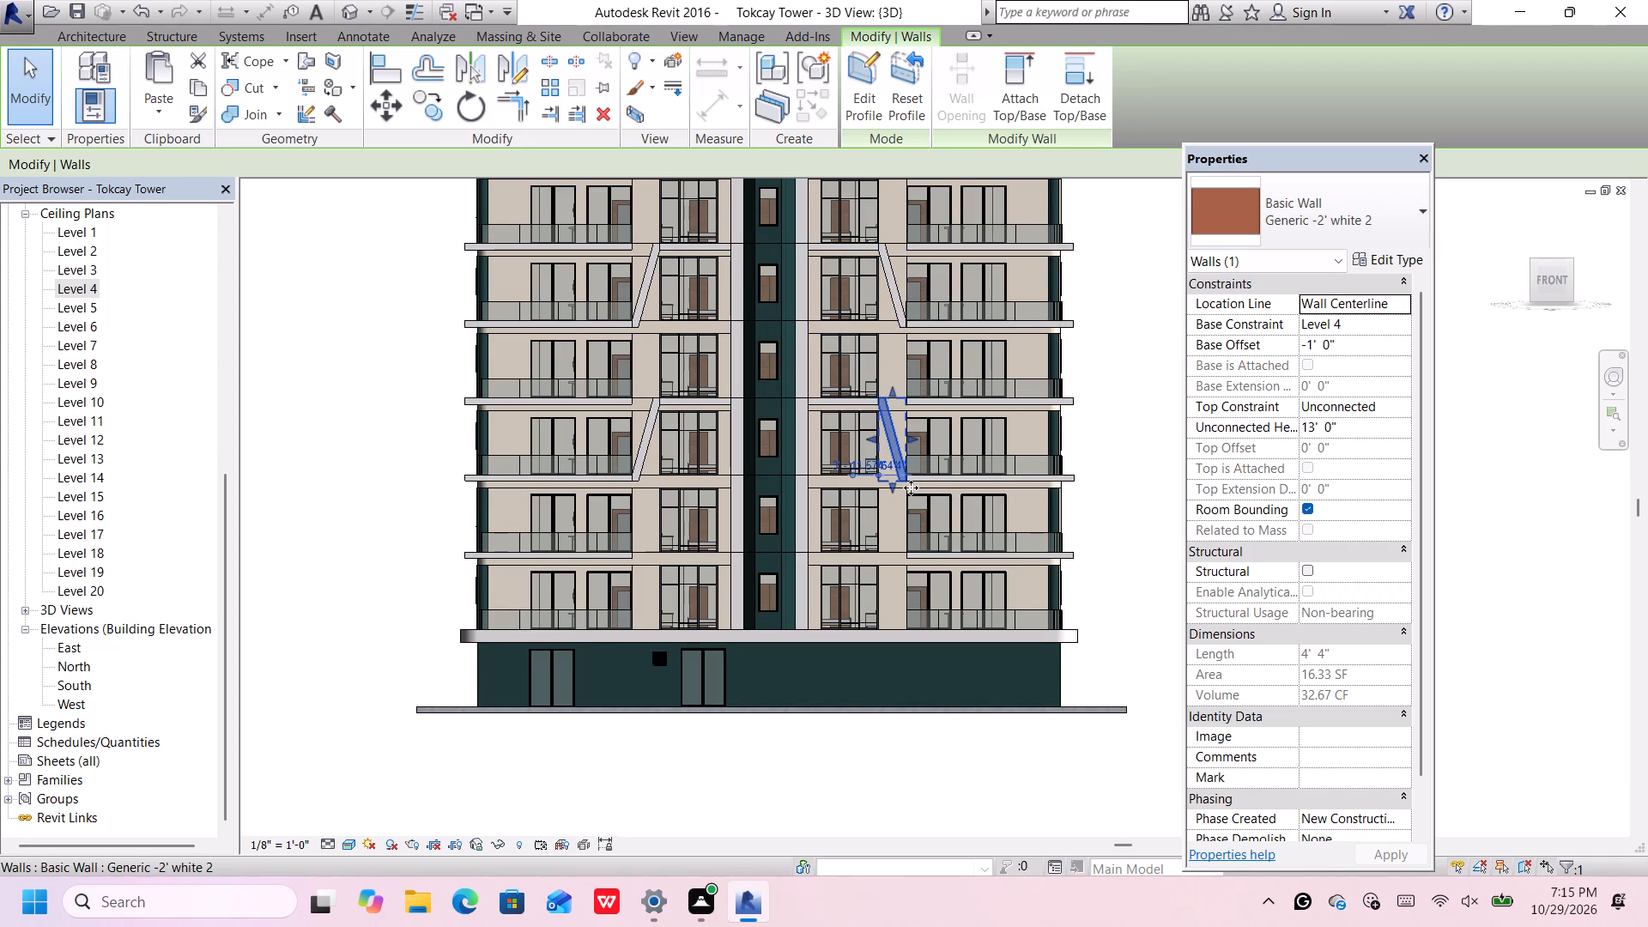
pyautogui.scroll(-3, 925, 477)
pyautogui.scroll(4, 1094, 403)
pyautogui.click(1081, 409)
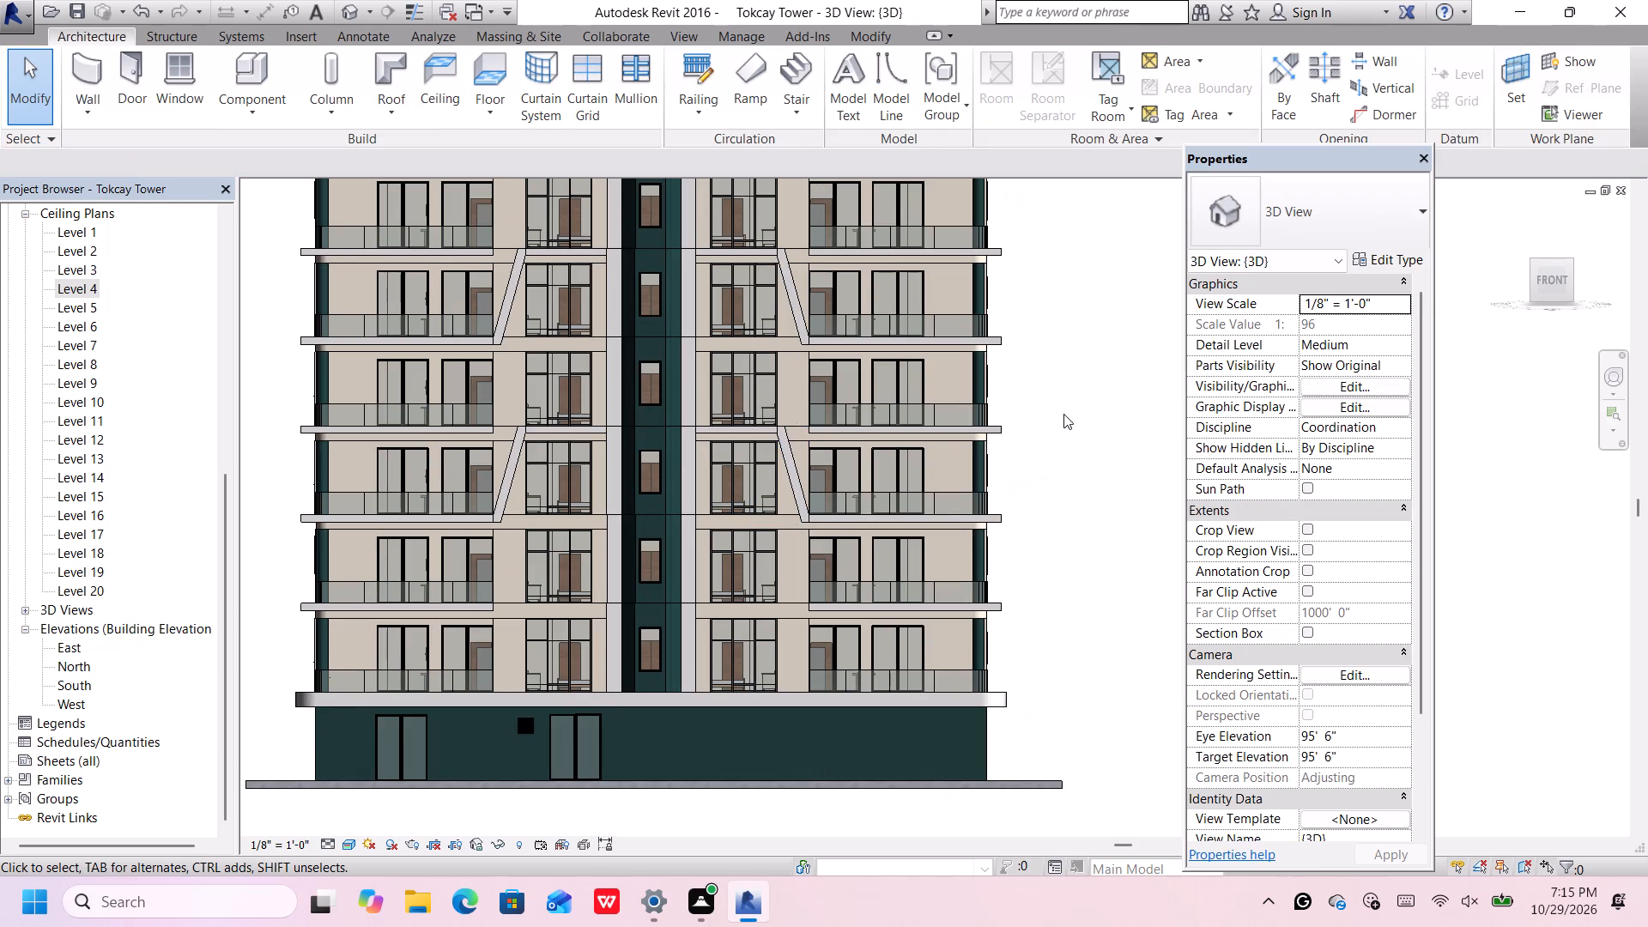
pyautogui.scroll(-2, 1058, 414)
pyautogui.scroll(1, 1050, 425)
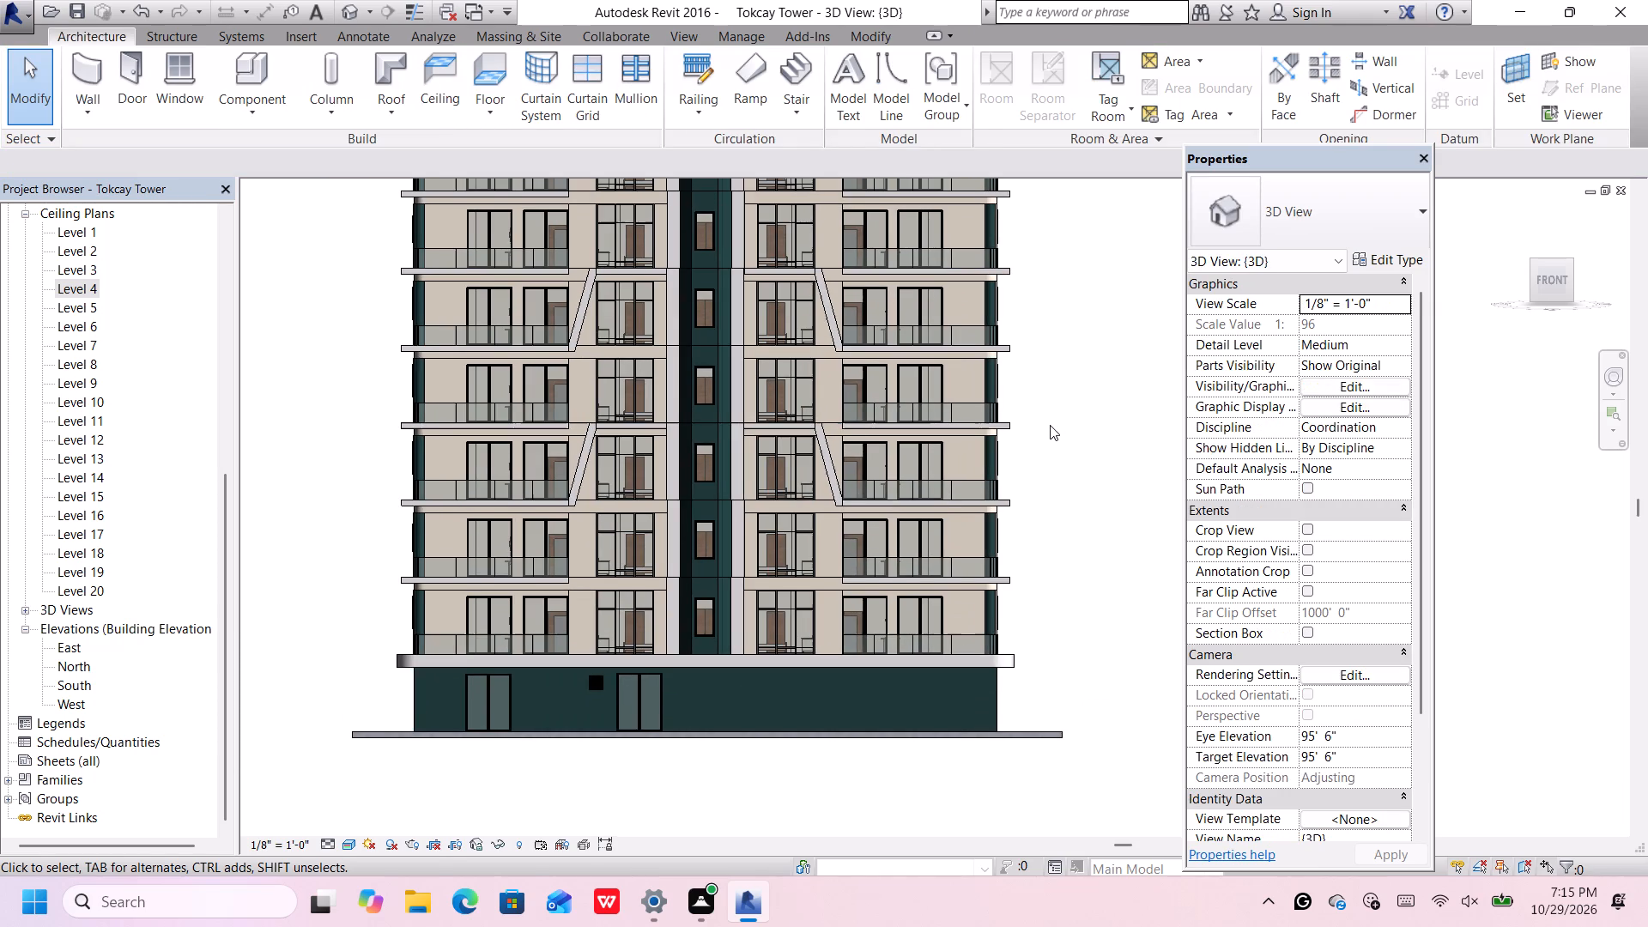
pyautogui.moveTo(1051, 428); pyautogui.dragTo(1079, 472, button='middle')
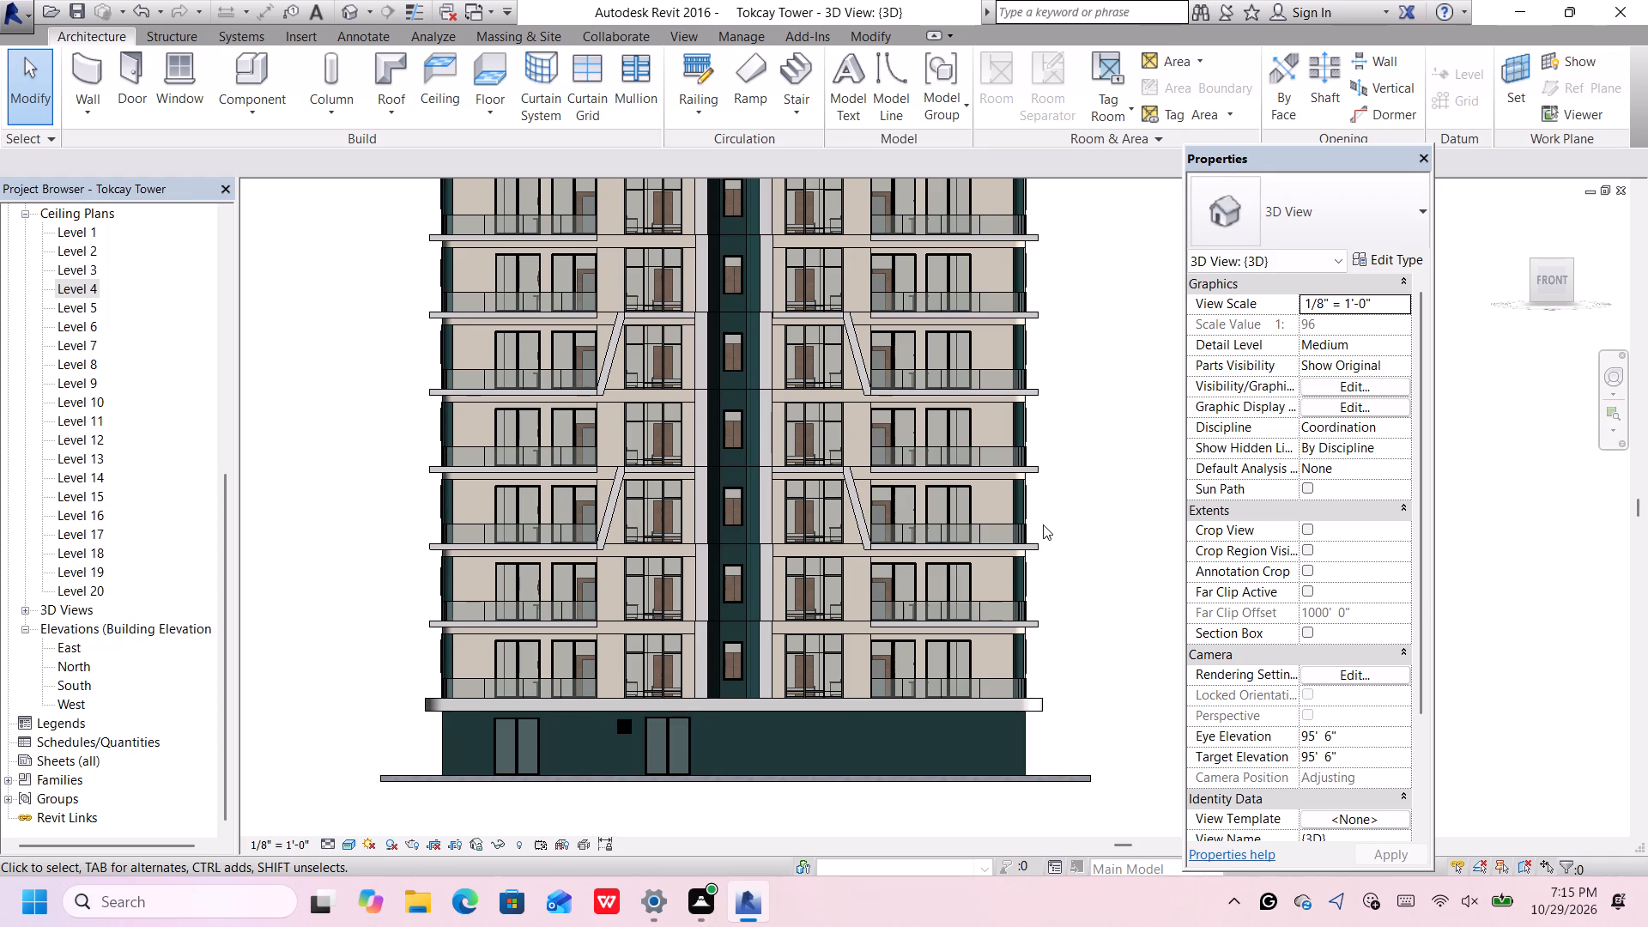
pyautogui.moveTo(1057, 548); pyautogui.dragTo(1070, 704, button='middle')
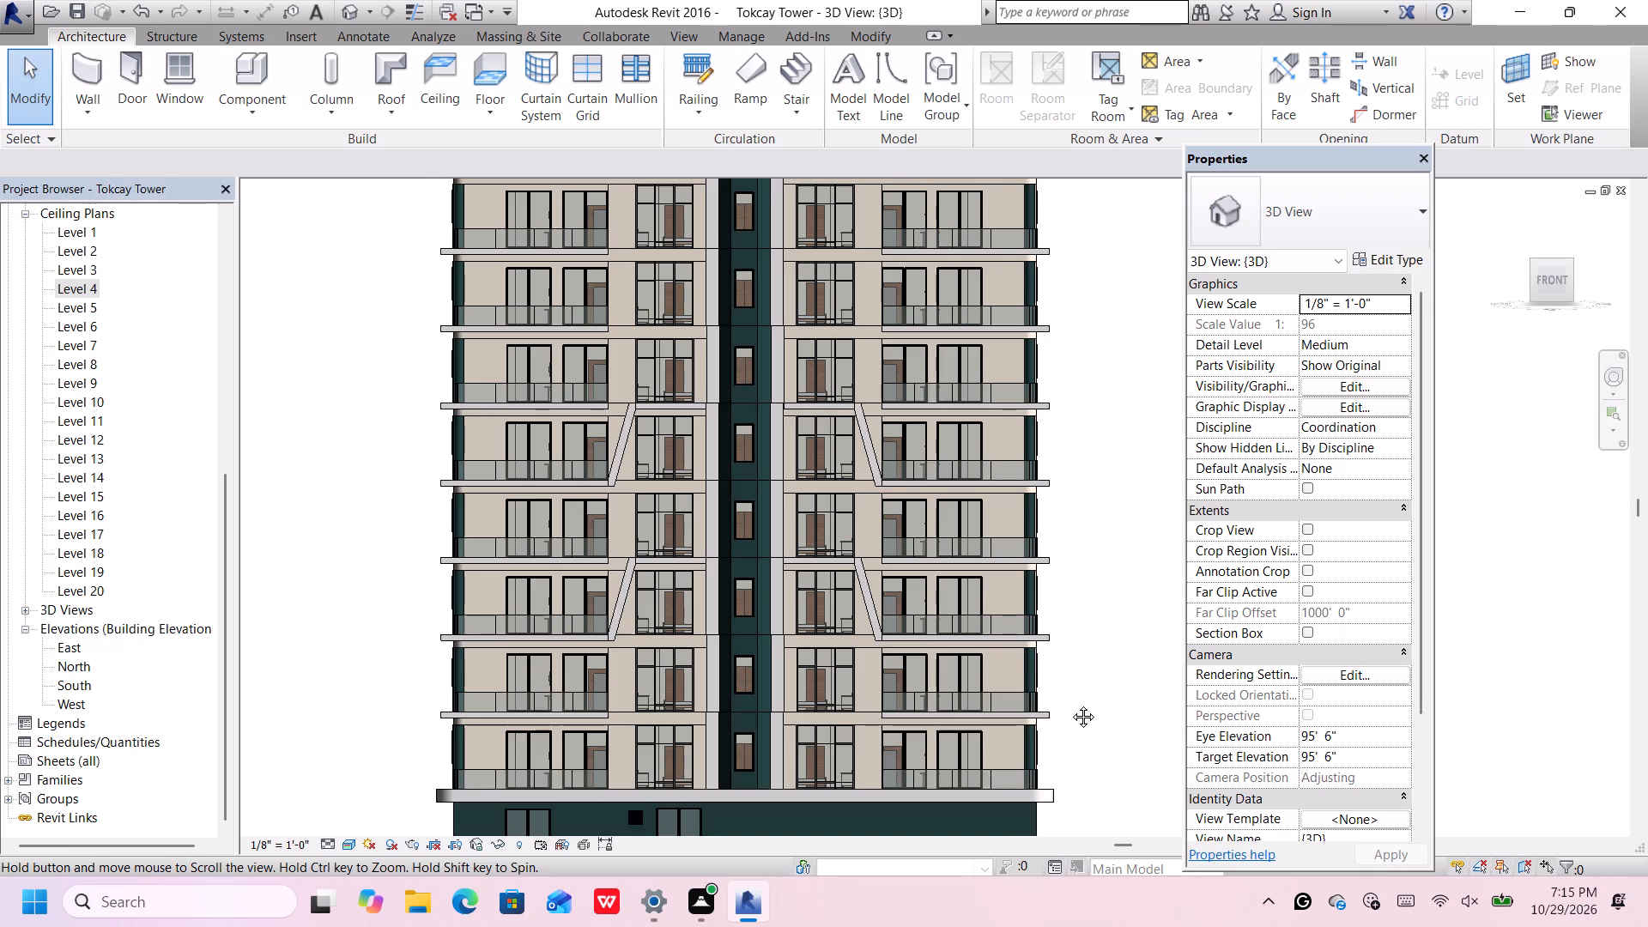
# Examine the slanted band pattern over the full South facade and the tower's top floors in the 3D view.
pyautogui.moveTo(1070, 704); pyautogui.dragTo(1068, 754, button='middle')
pyautogui.scroll(-6, 1066, 599)
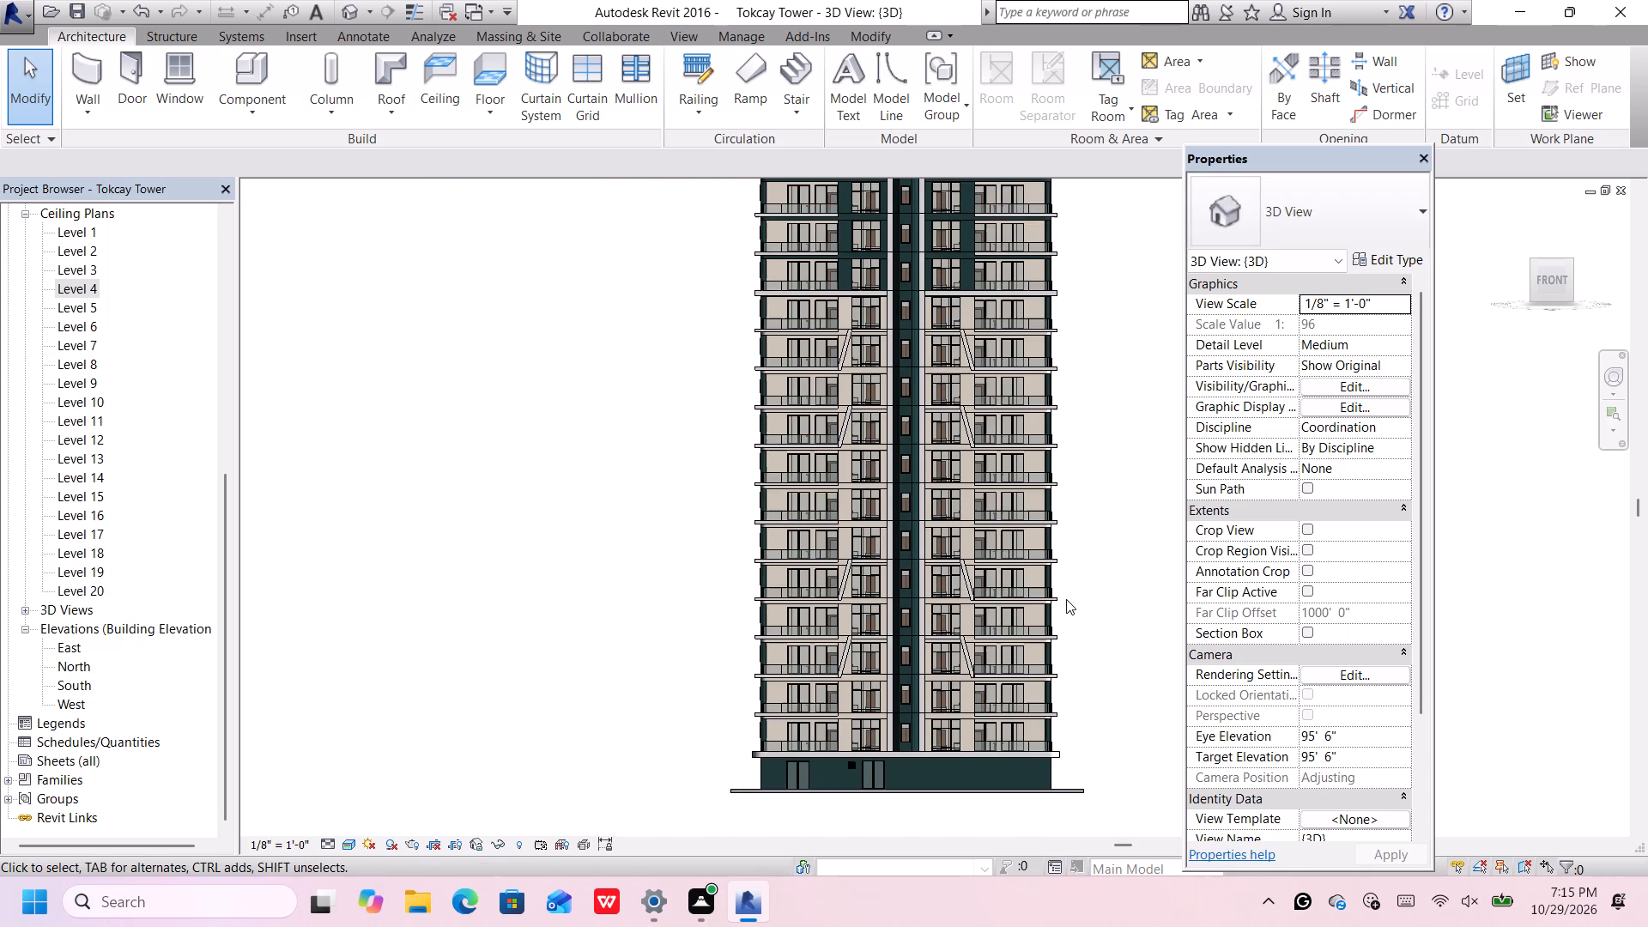
pyautogui.moveTo(1083, 546); pyautogui.dragTo(887, 677, button='middle')
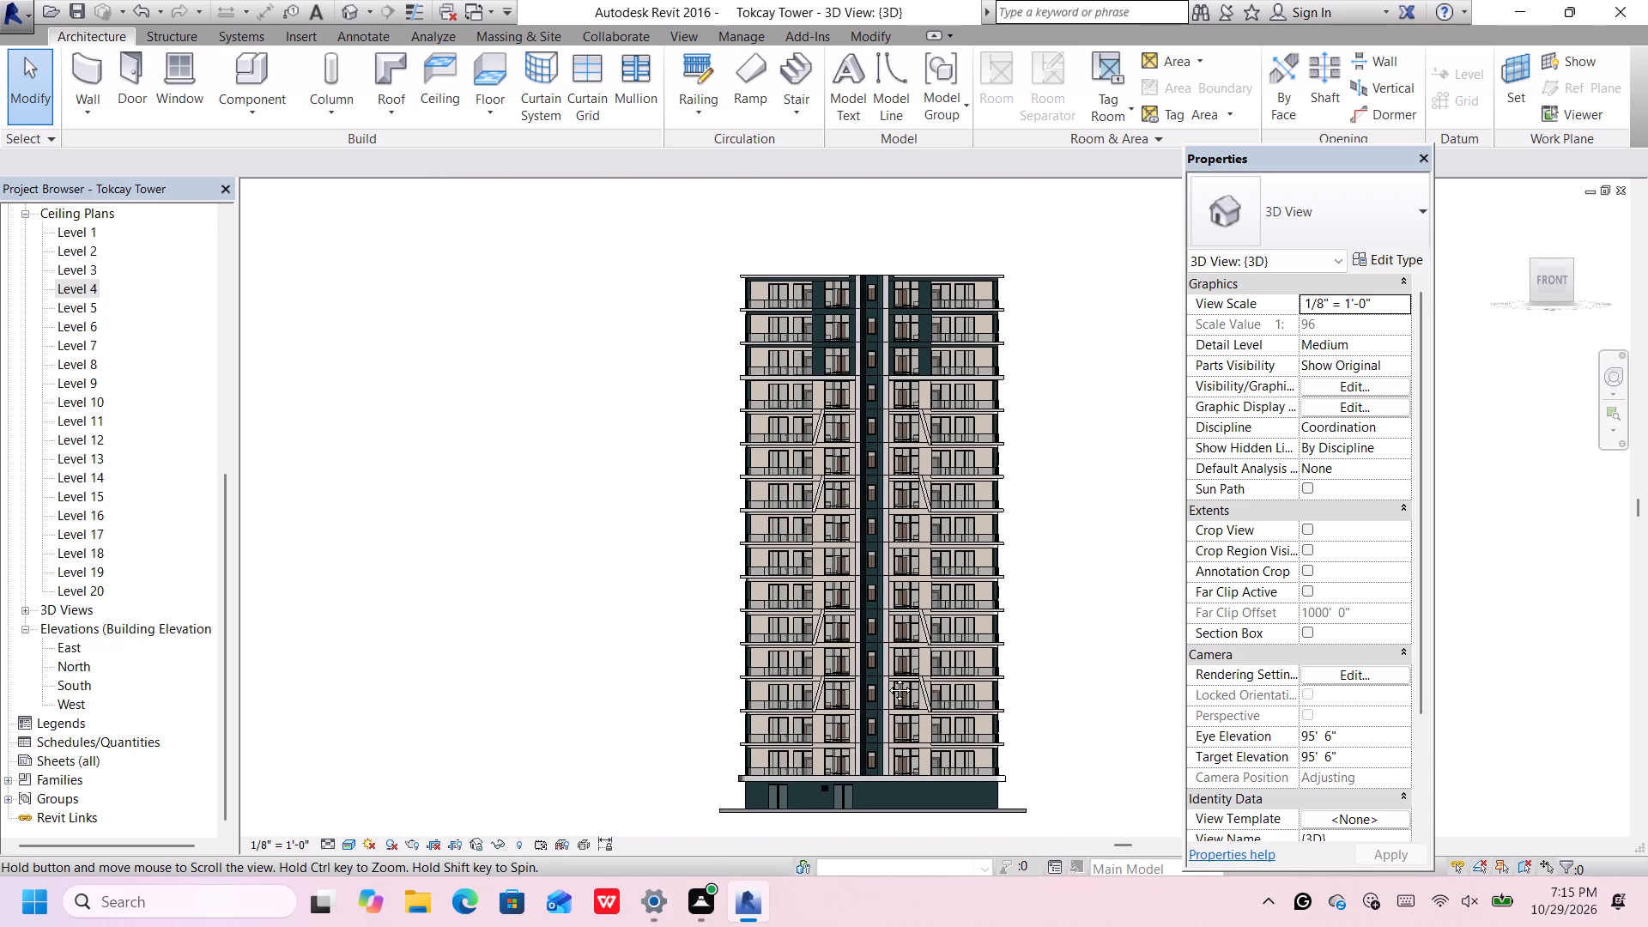
pyautogui.scroll(1, 736, 190)
pyautogui.scroll(3, 726, 284)
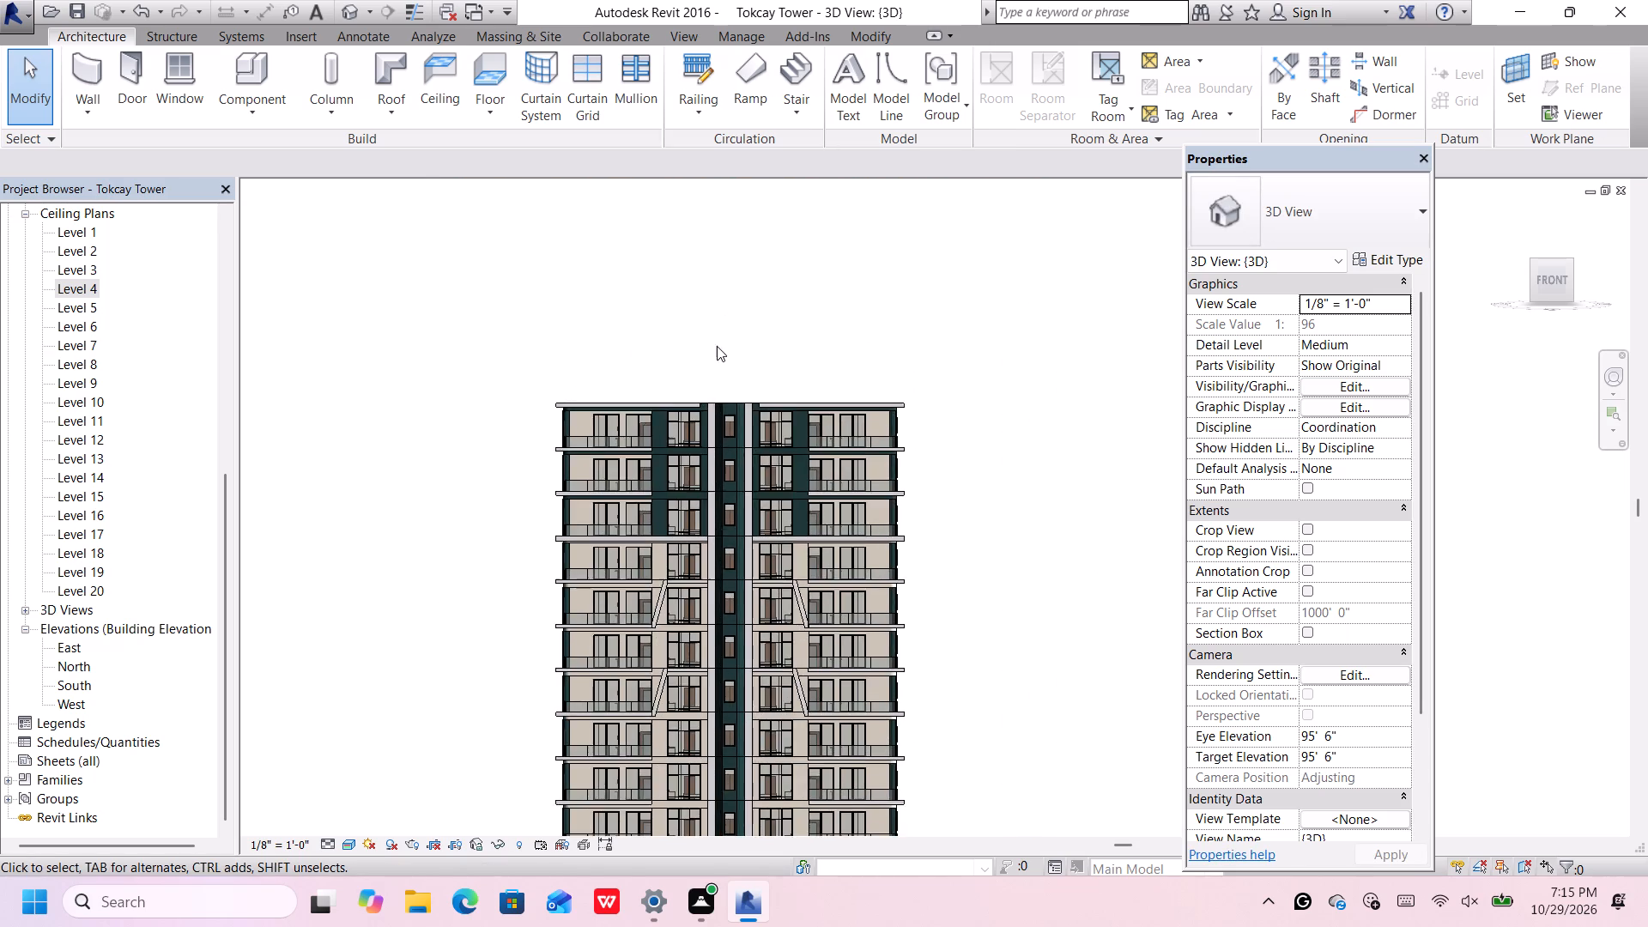
pyautogui.scroll(3, 717, 346)
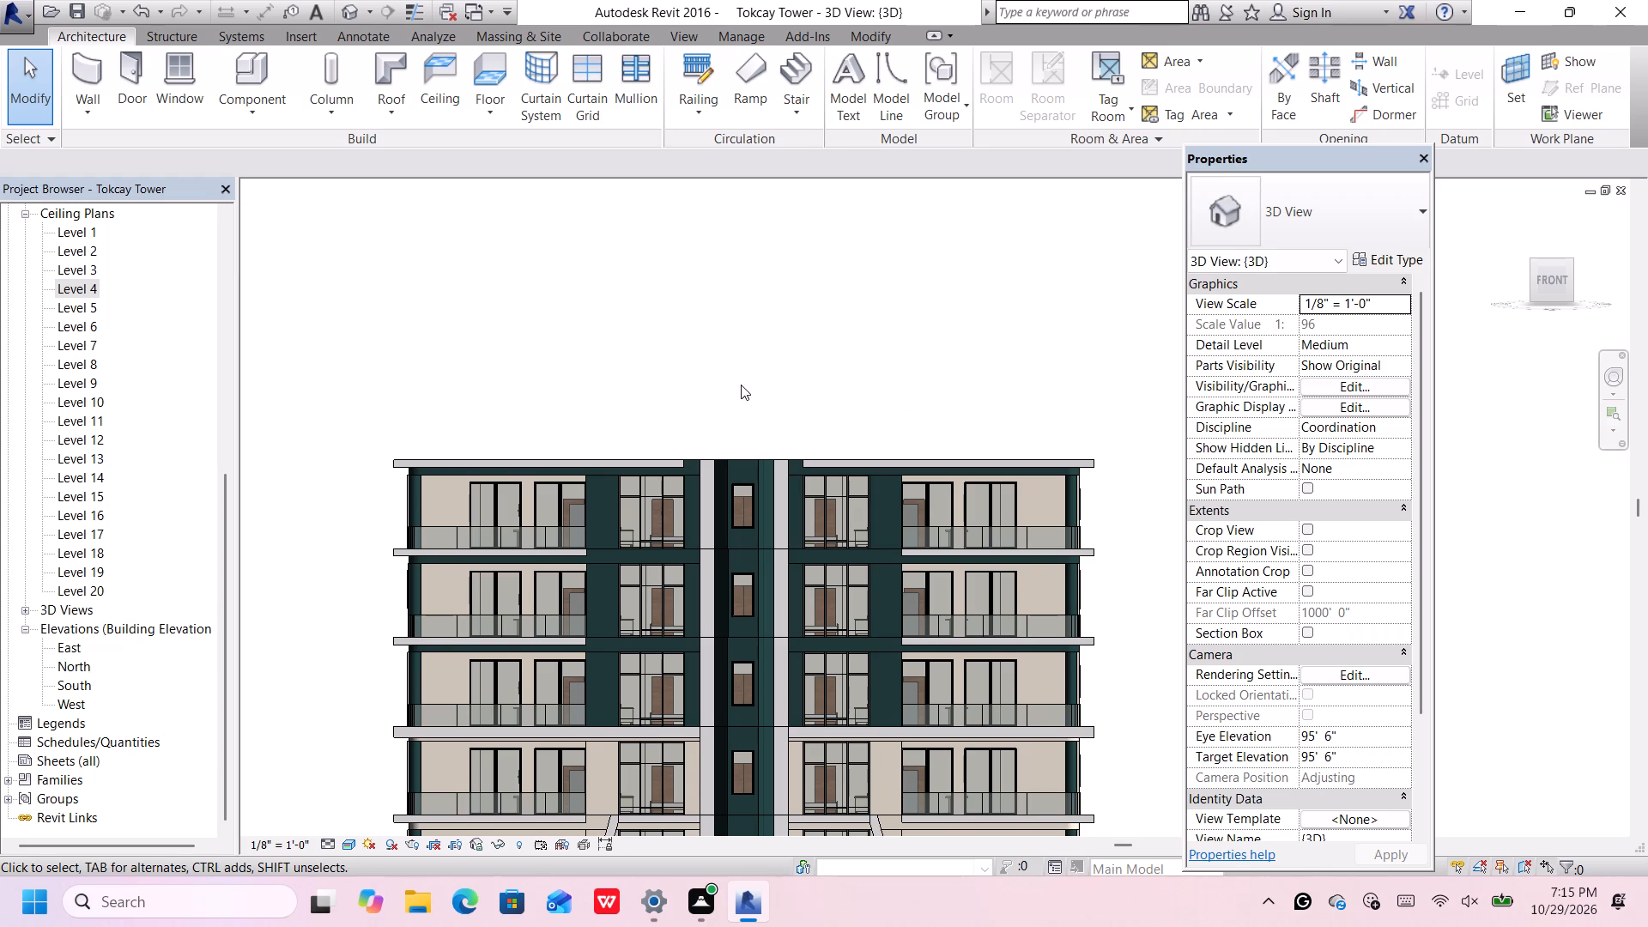
pyautogui.moveTo(740, 385); pyautogui.dragTo(727, 351, button='middle')
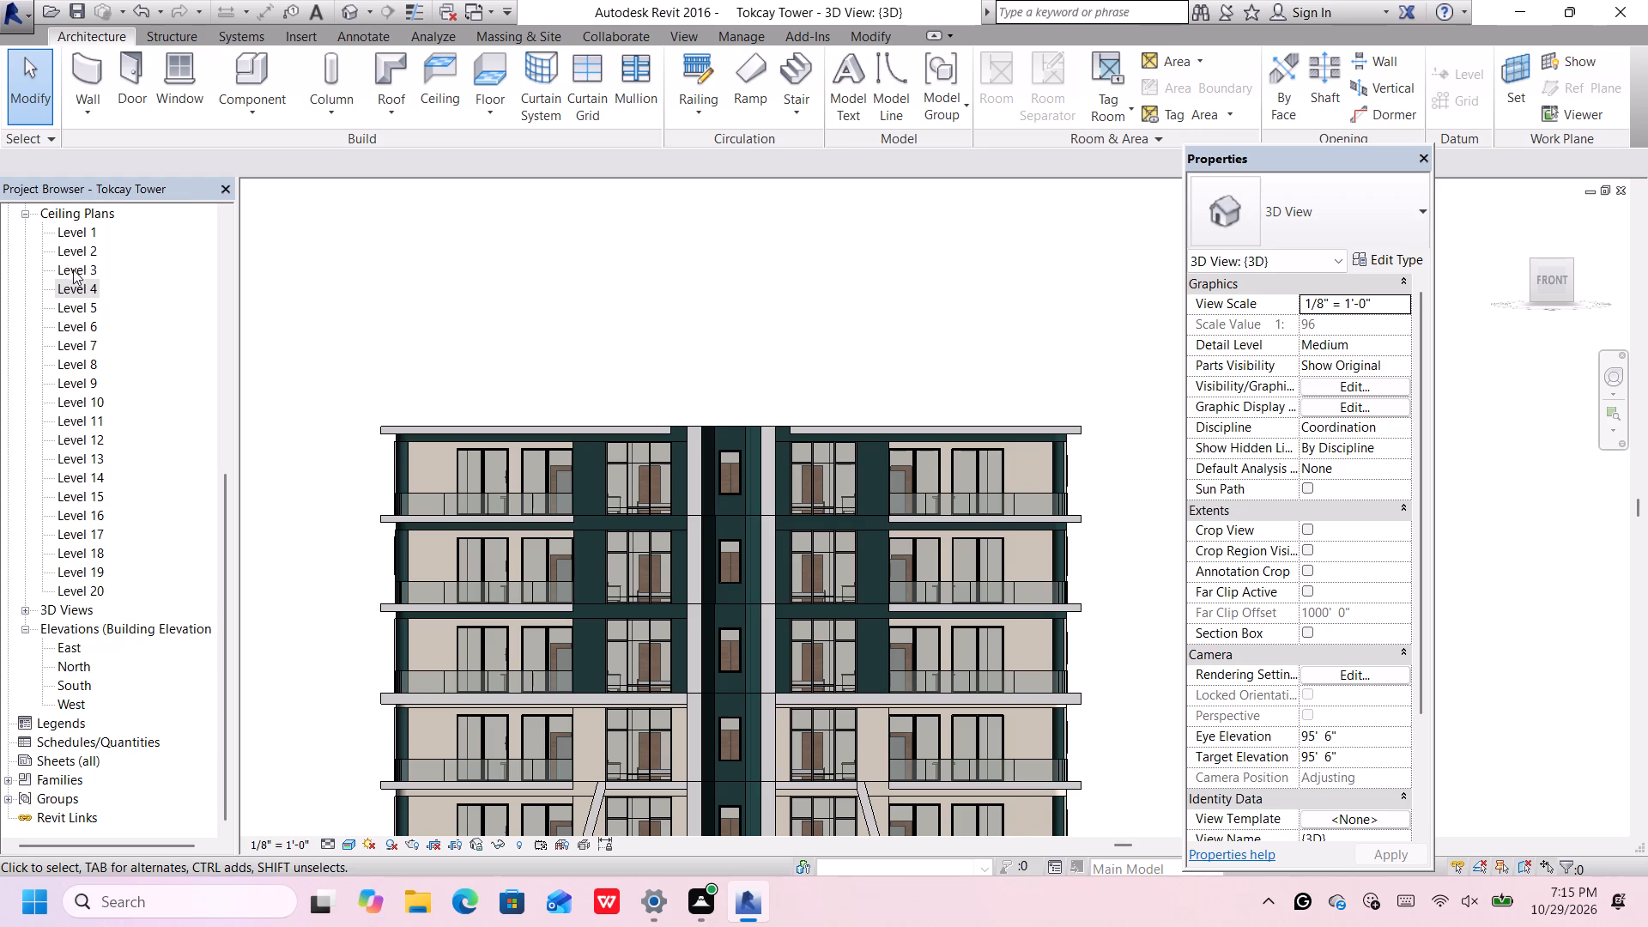
# Open the reflected ceiling plans from Level 20 down to Level 16 and examine the southern edge of Level 16.
pyautogui.doubleClick(86, 585)
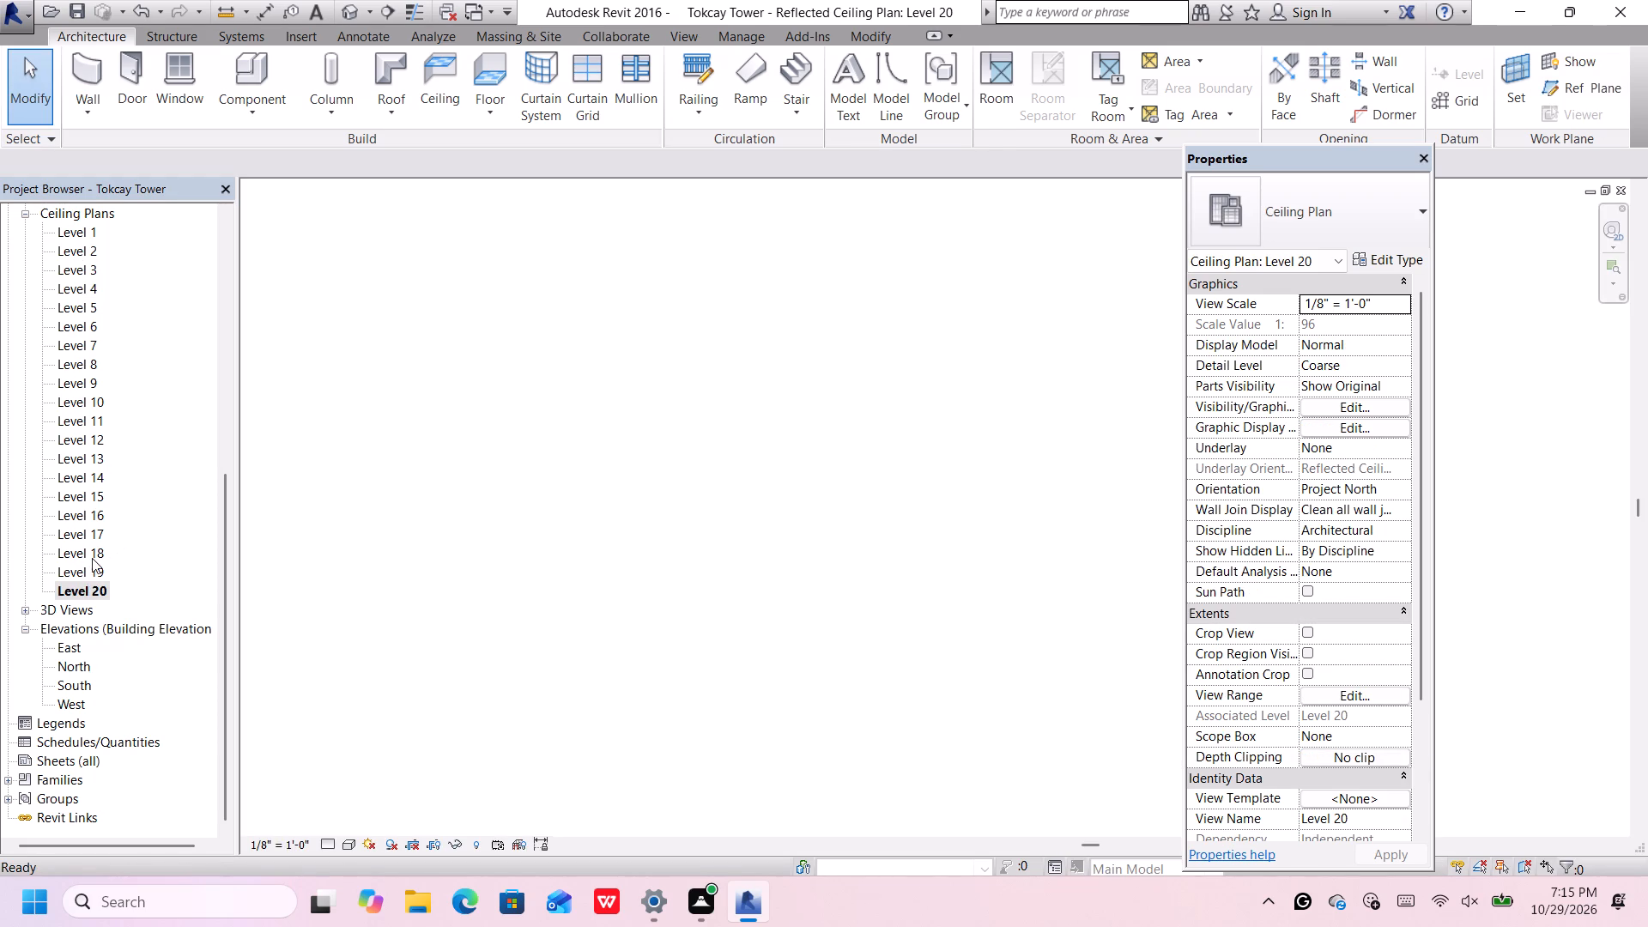
pyautogui.doubleClick(89, 565)
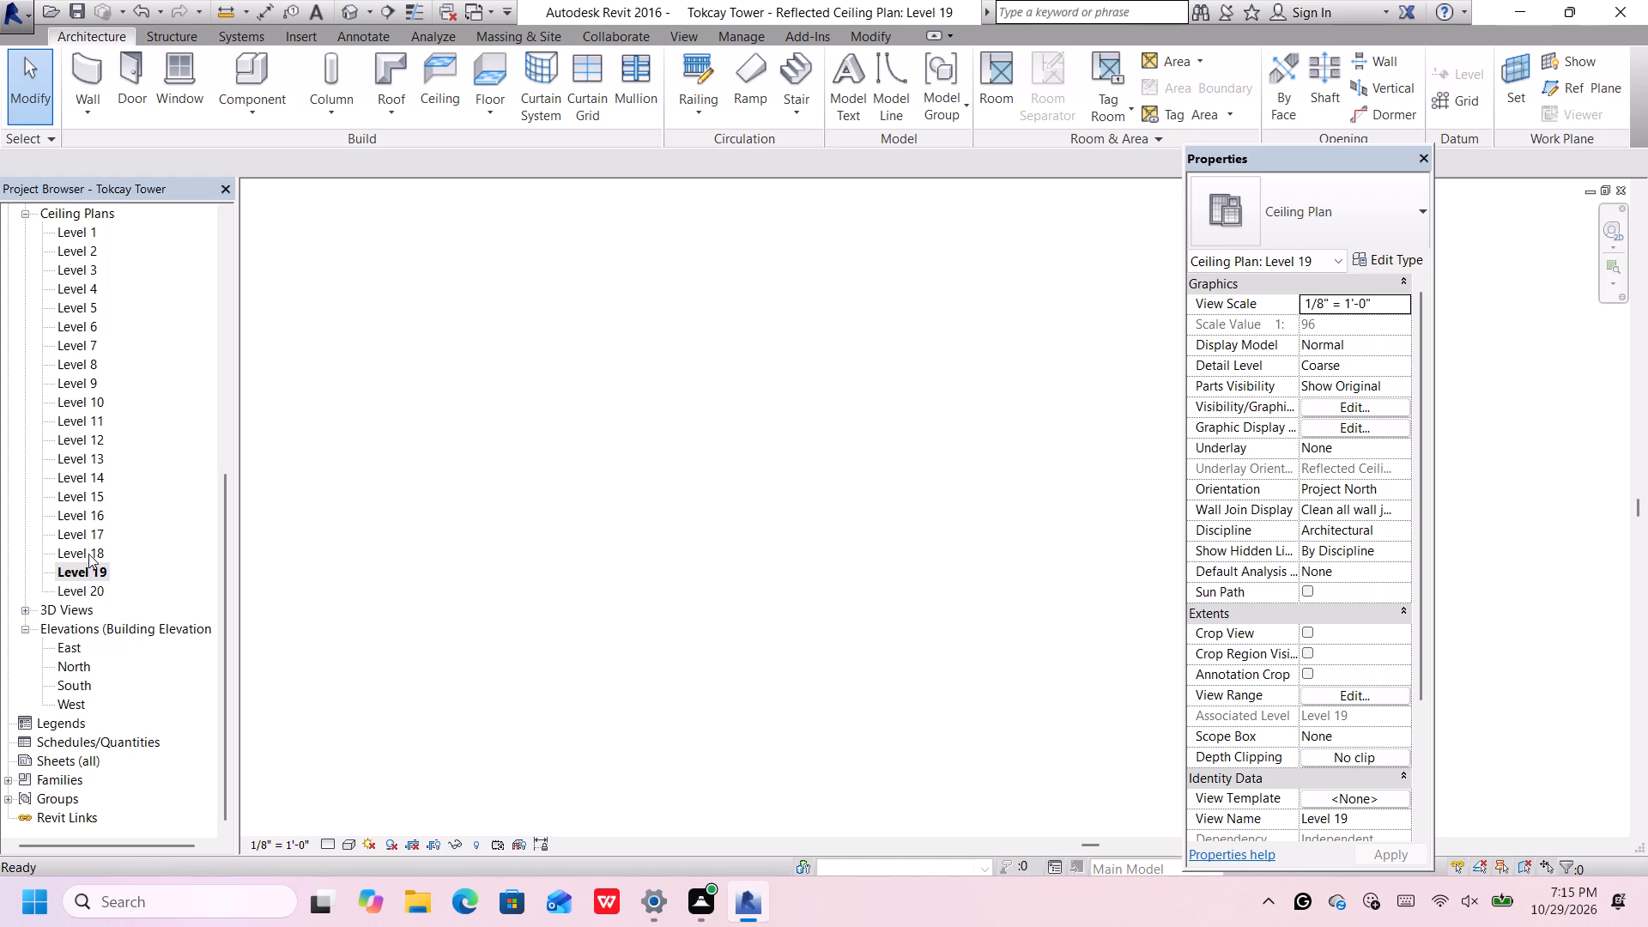
pyautogui.doubleClick(88, 551)
pyautogui.doubleClick(86, 525)
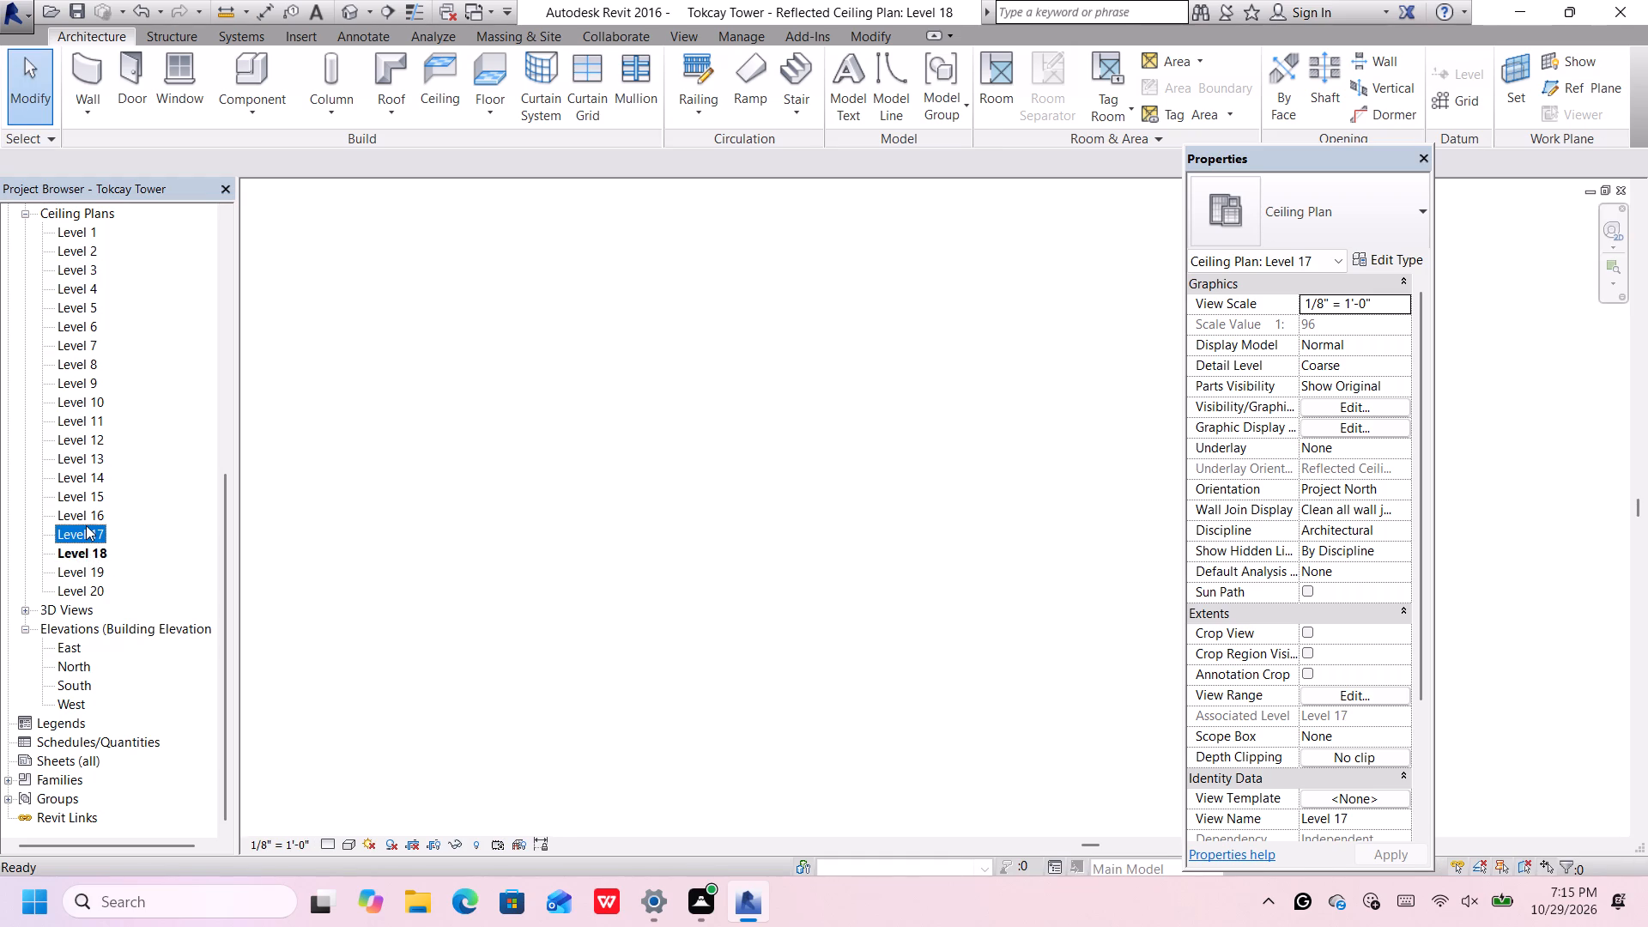
pyautogui.doubleClick(86, 513)
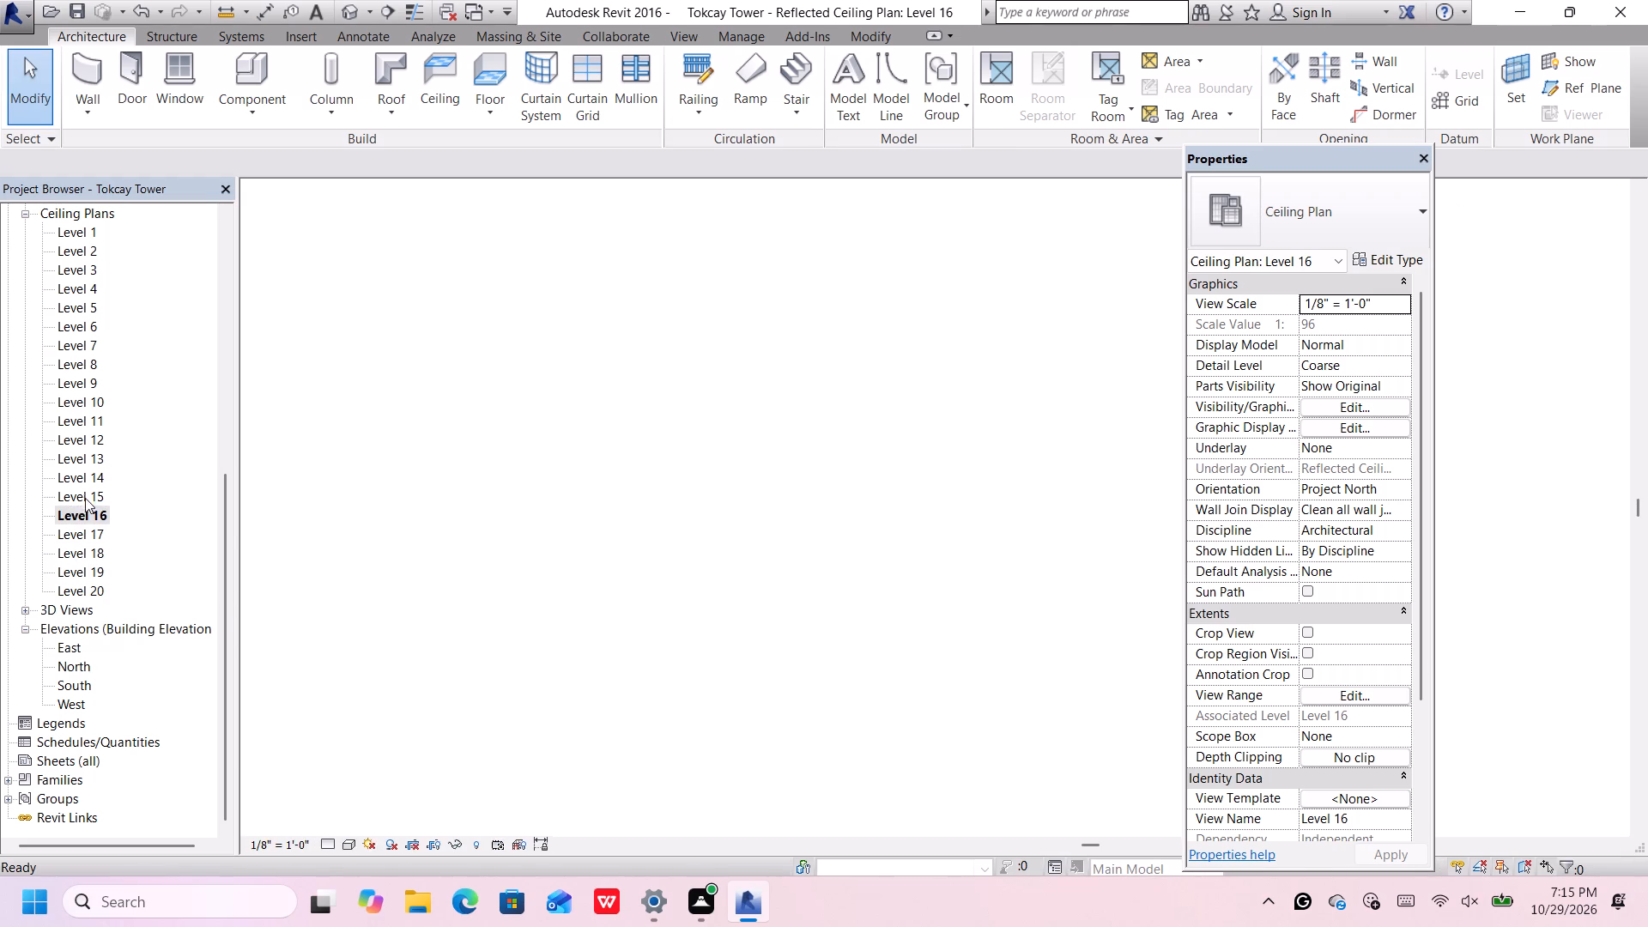
pyautogui.click(85, 494)
pyautogui.click(85, 518)
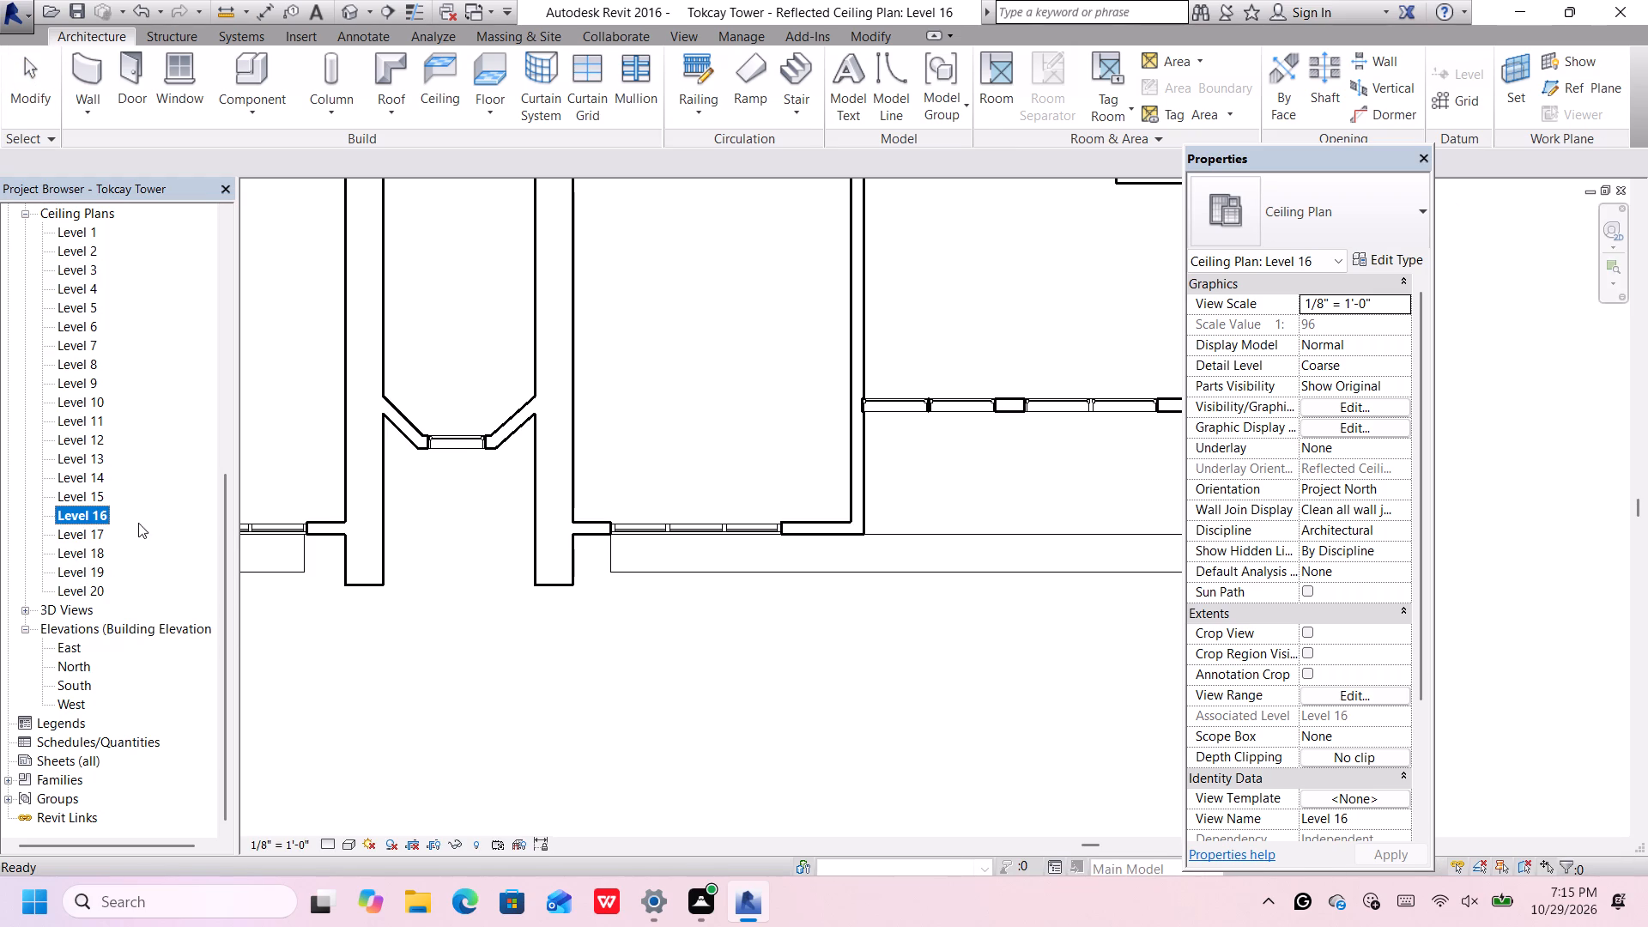
pyautogui.scroll(-11, 488, 598)
pyautogui.scroll(2, 373, 609)
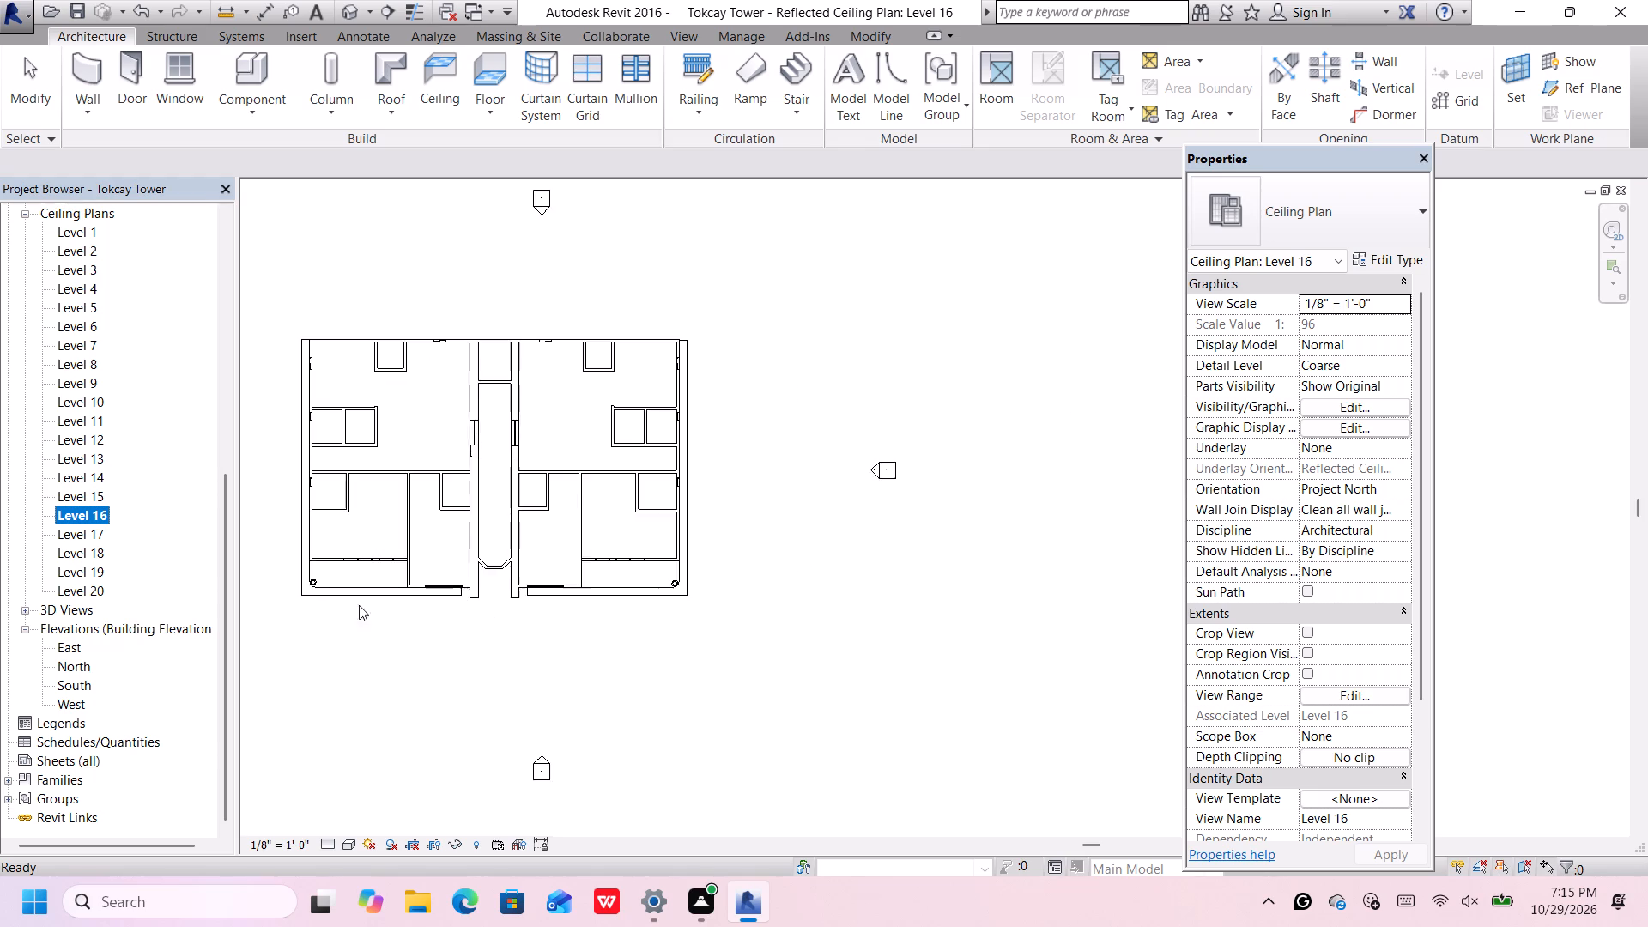
pyautogui.scroll(4, 359, 605)
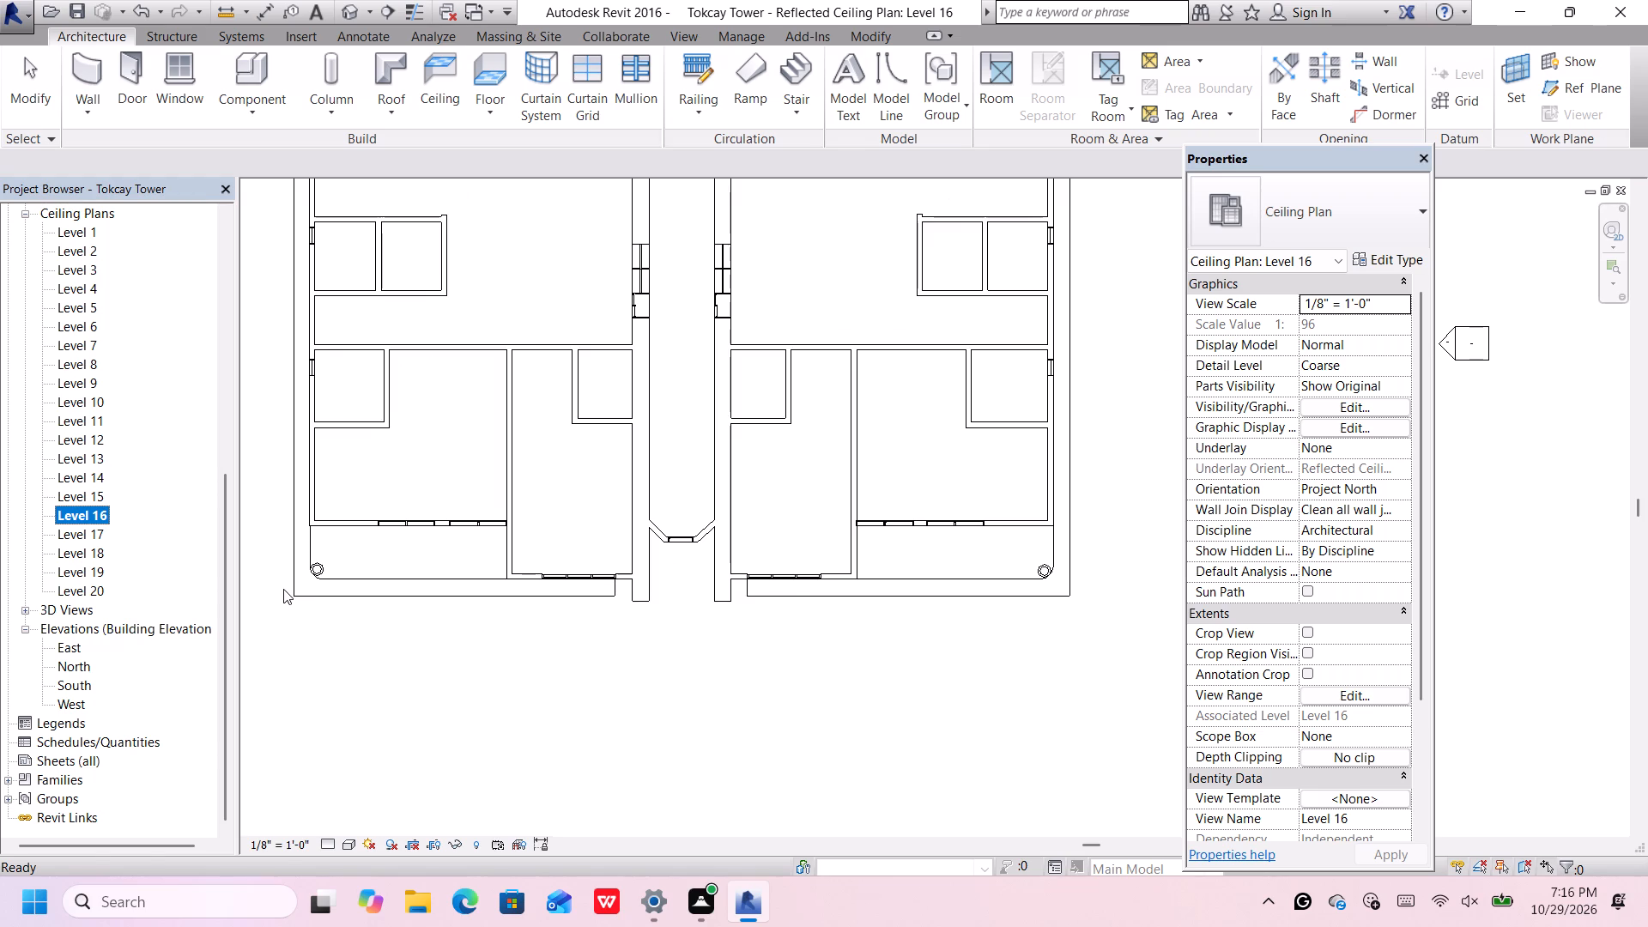
pyautogui.moveTo(284, 590); pyautogui.dragTo(303, 615, button='middle')
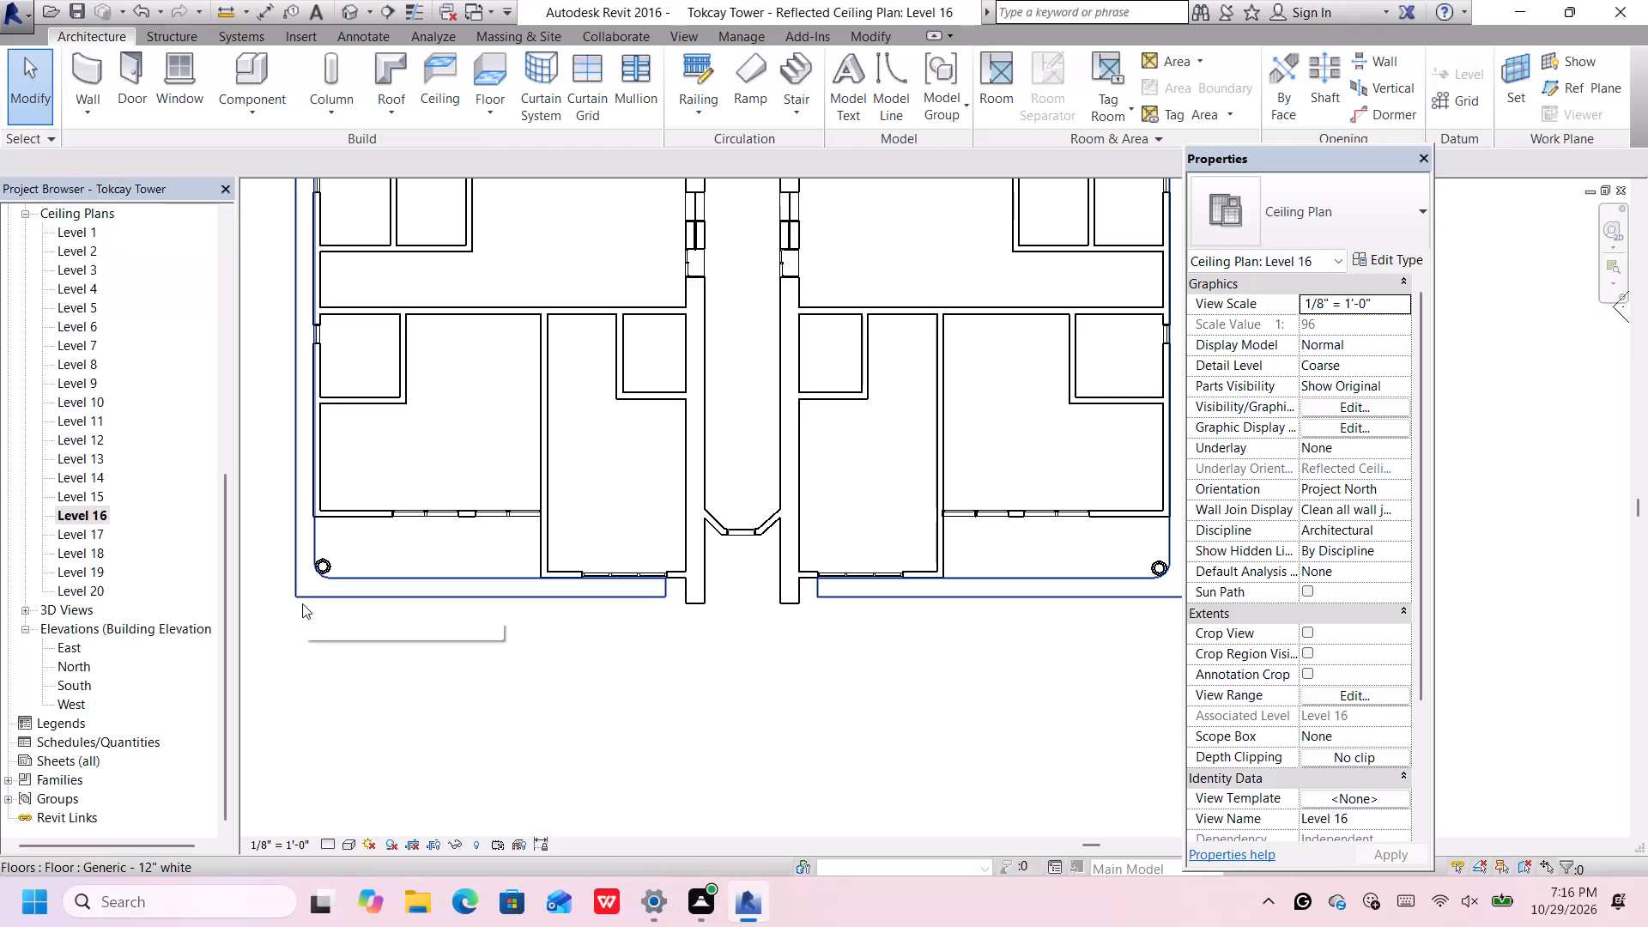
pyautogui.middleClick(301, 607)
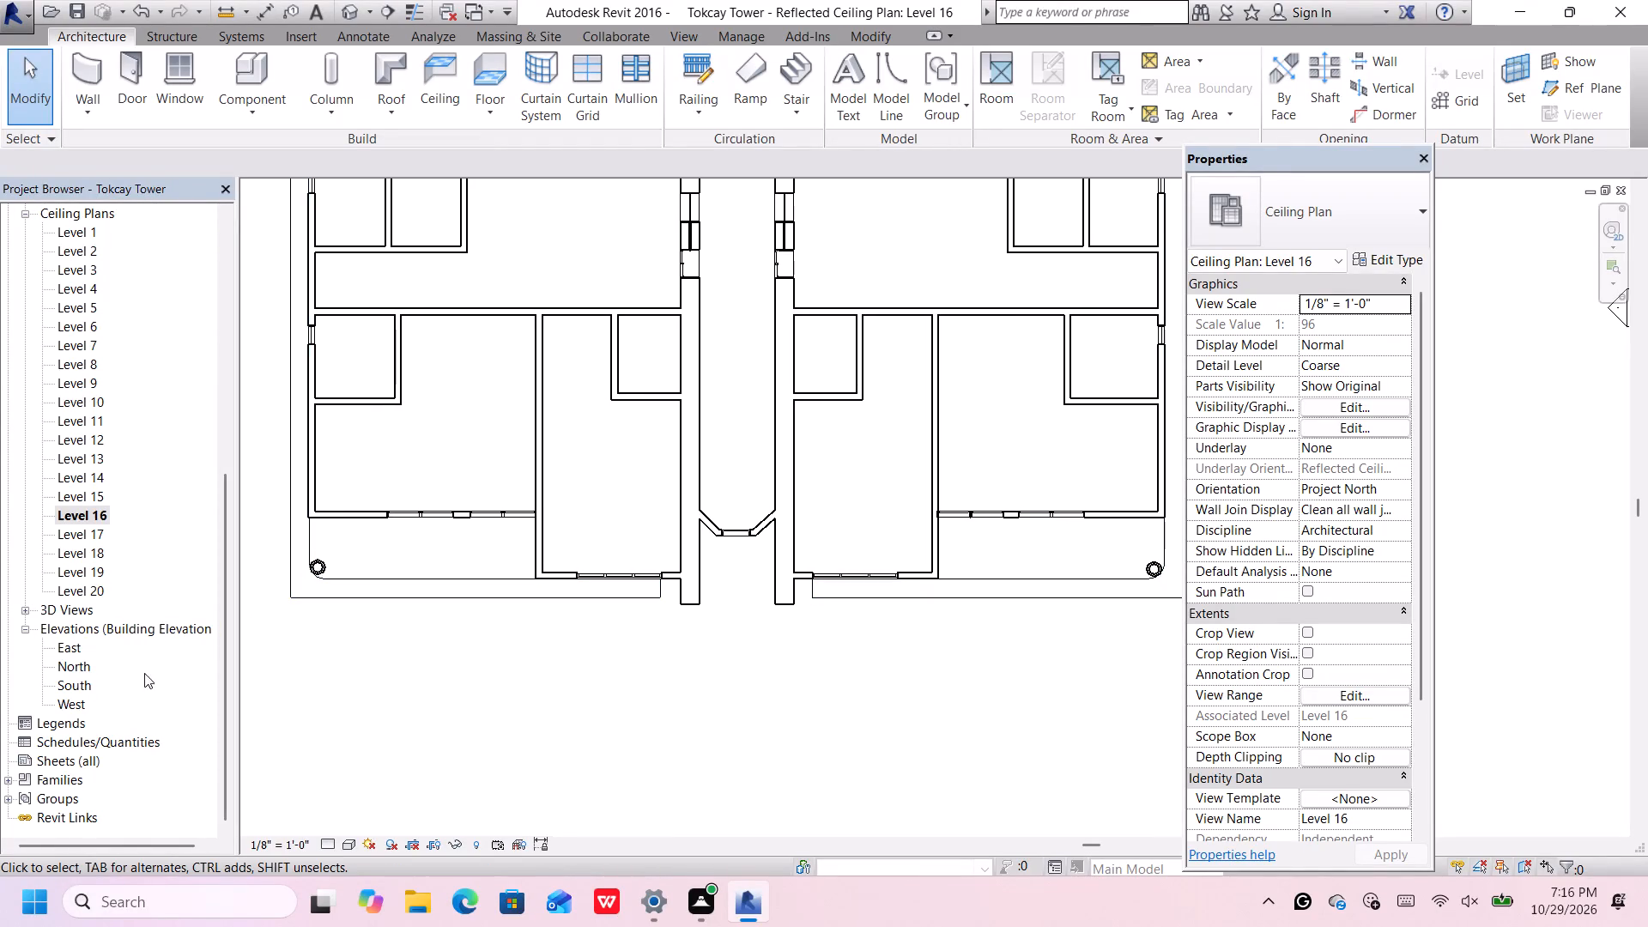
# Open the South elevation and check which level line the tower's roof edge sits on.
pyautogui.doubleClick(85, 683)
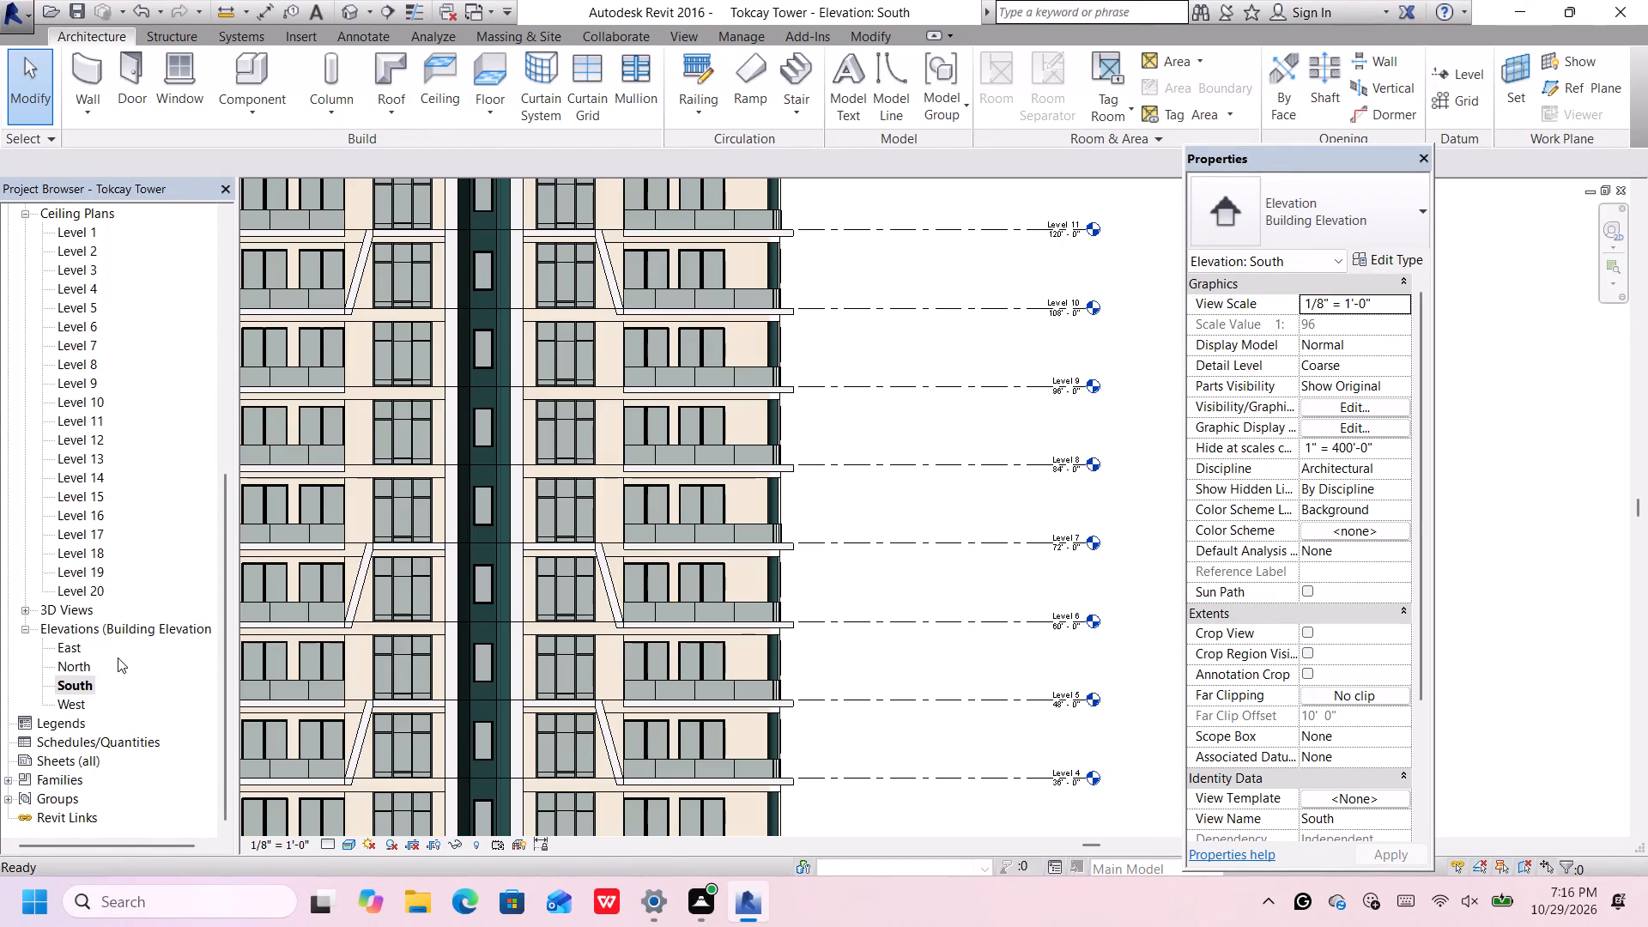
pyautogui.scroll(-11, 931, 657)
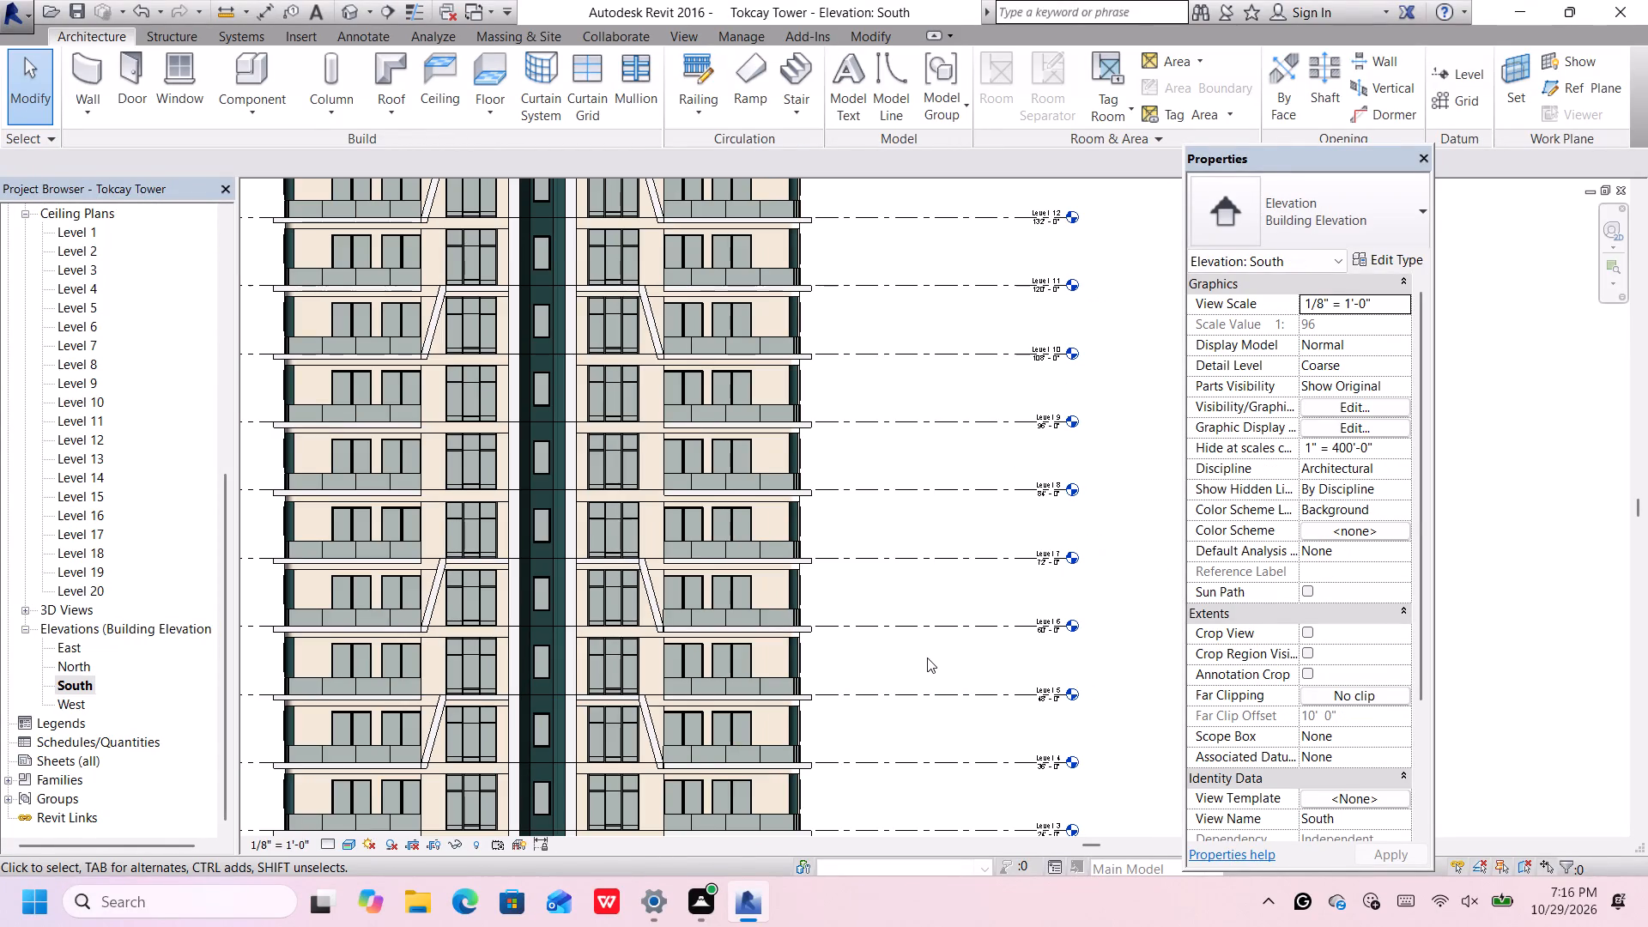
pyautogui.scroll(-7, 936, 644)
pyautogui.scroll(4, 926, 537)
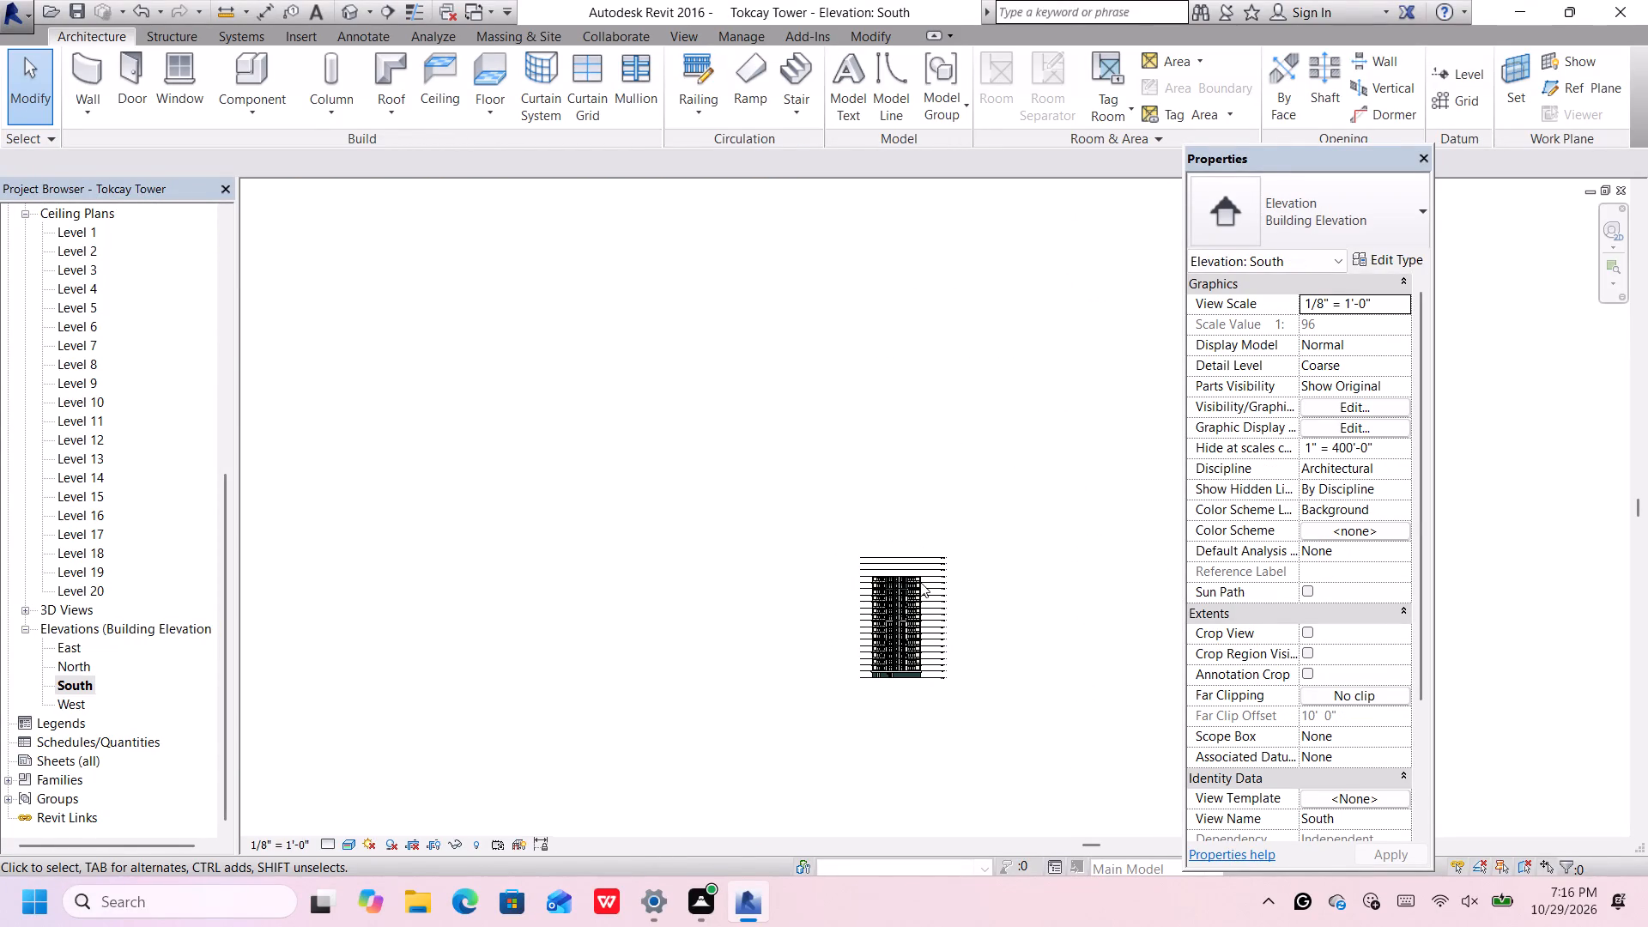
pyautogui.scroll(14, 920, 582)
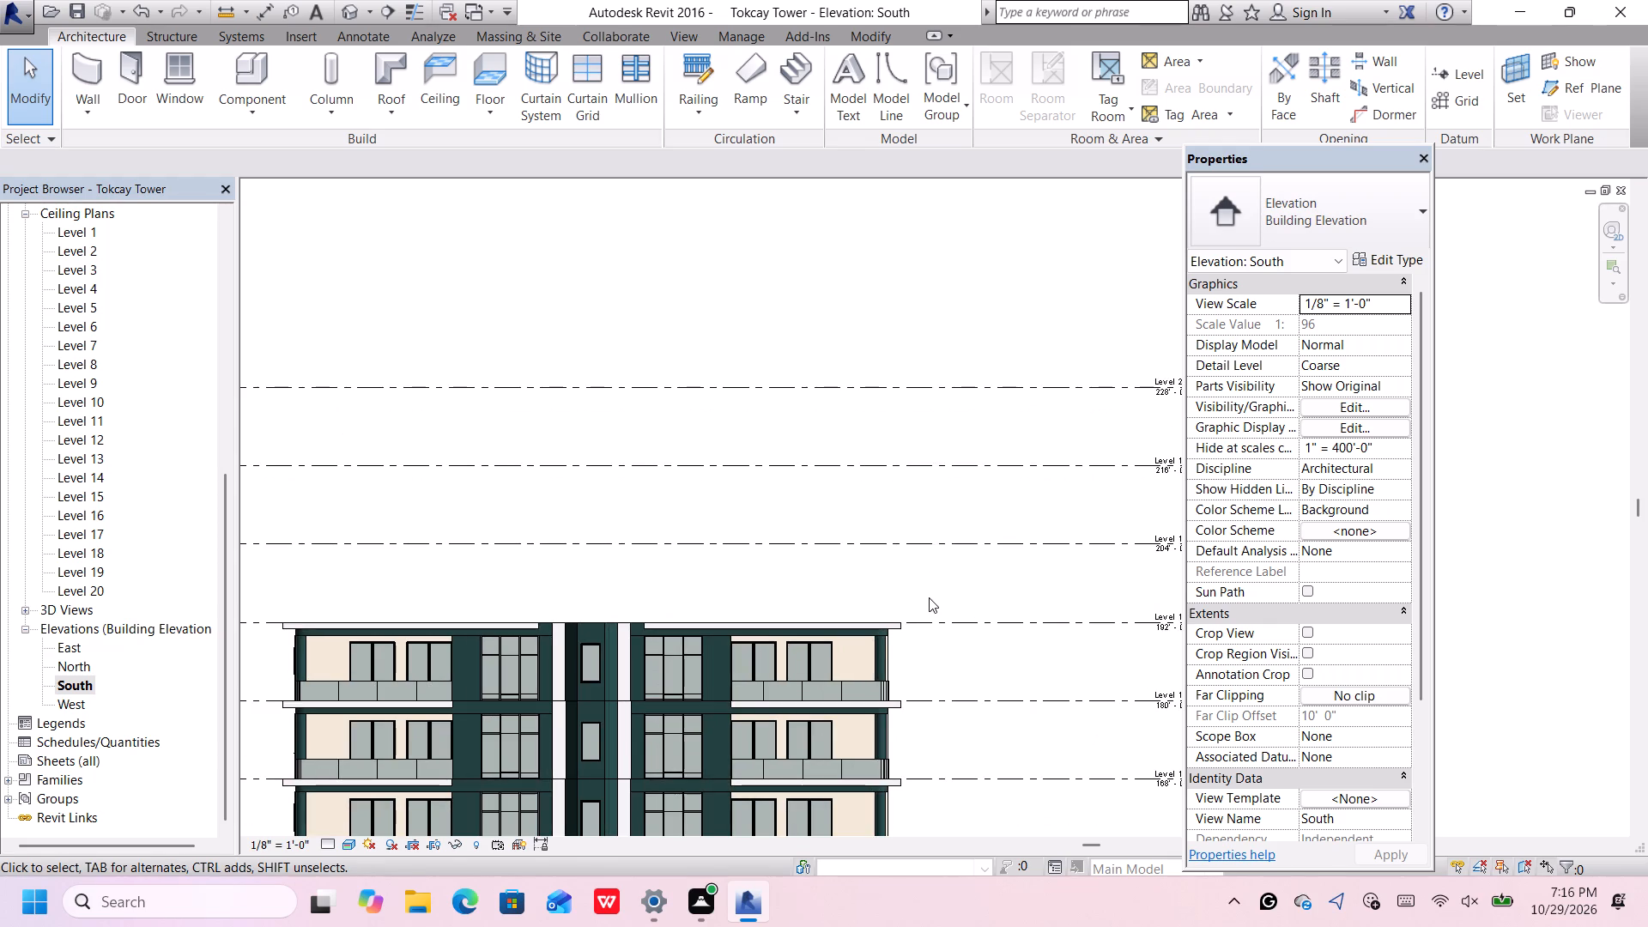
pyautogui.scroll(-2, 928, 599)
pyautogui.scroll(5, 1077, 640)
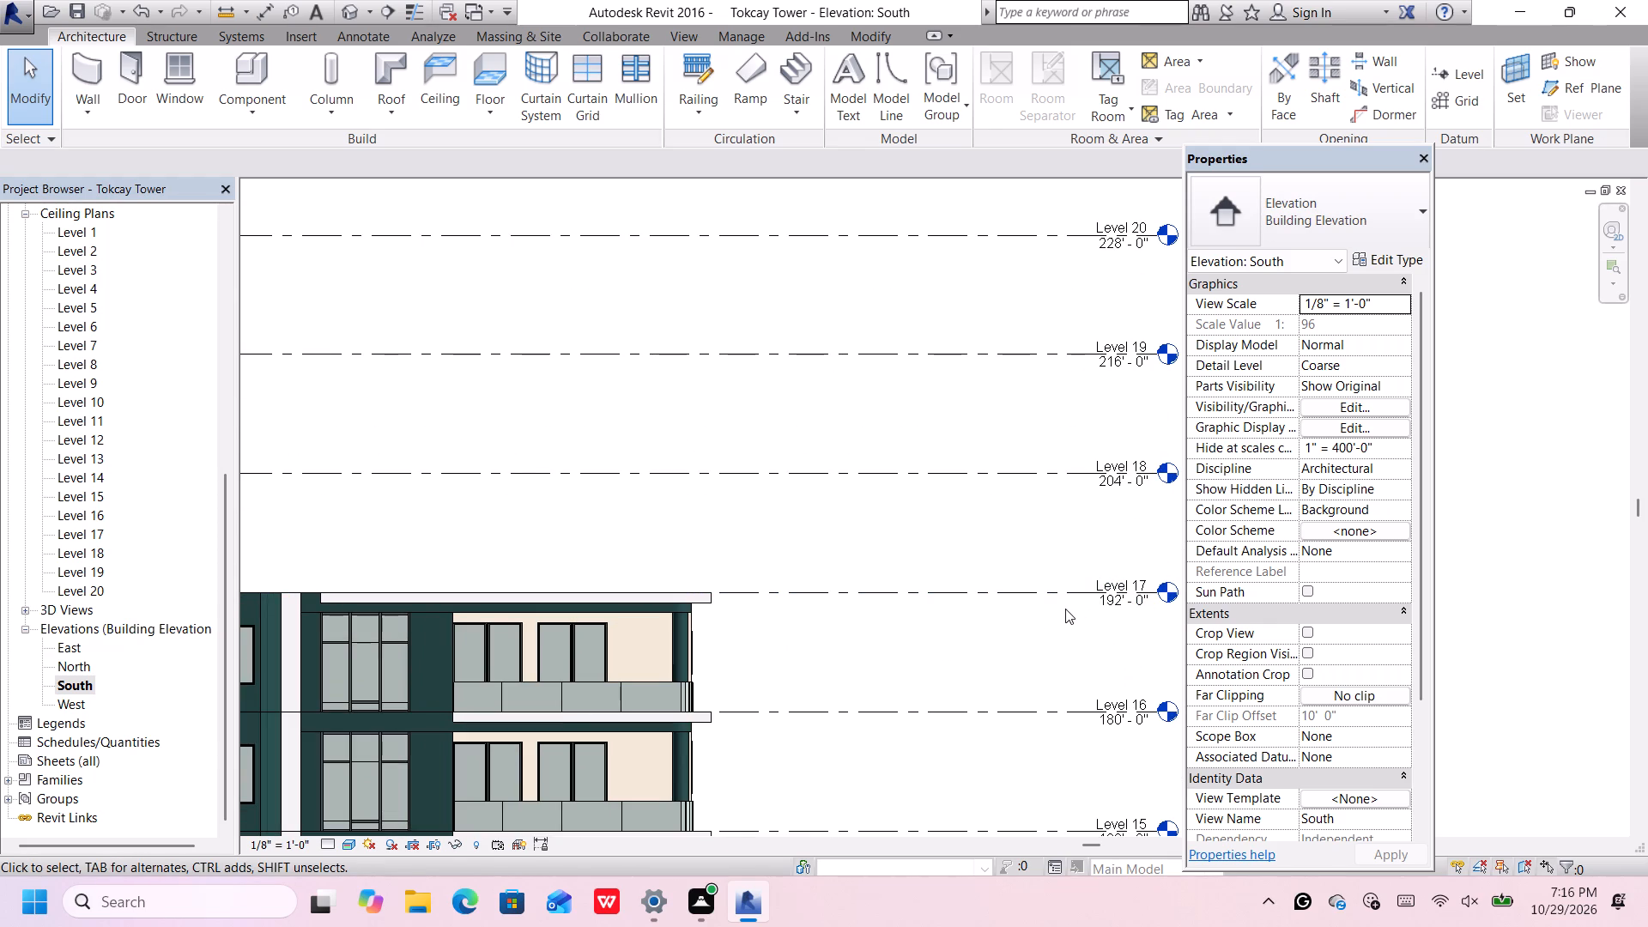
# Open the Level 17 reflected ceiling plan and look for the tower's roof outline.
pyautogui.doubleClick(80, 536)
pyautogui.scroll(-2, 598, 451)
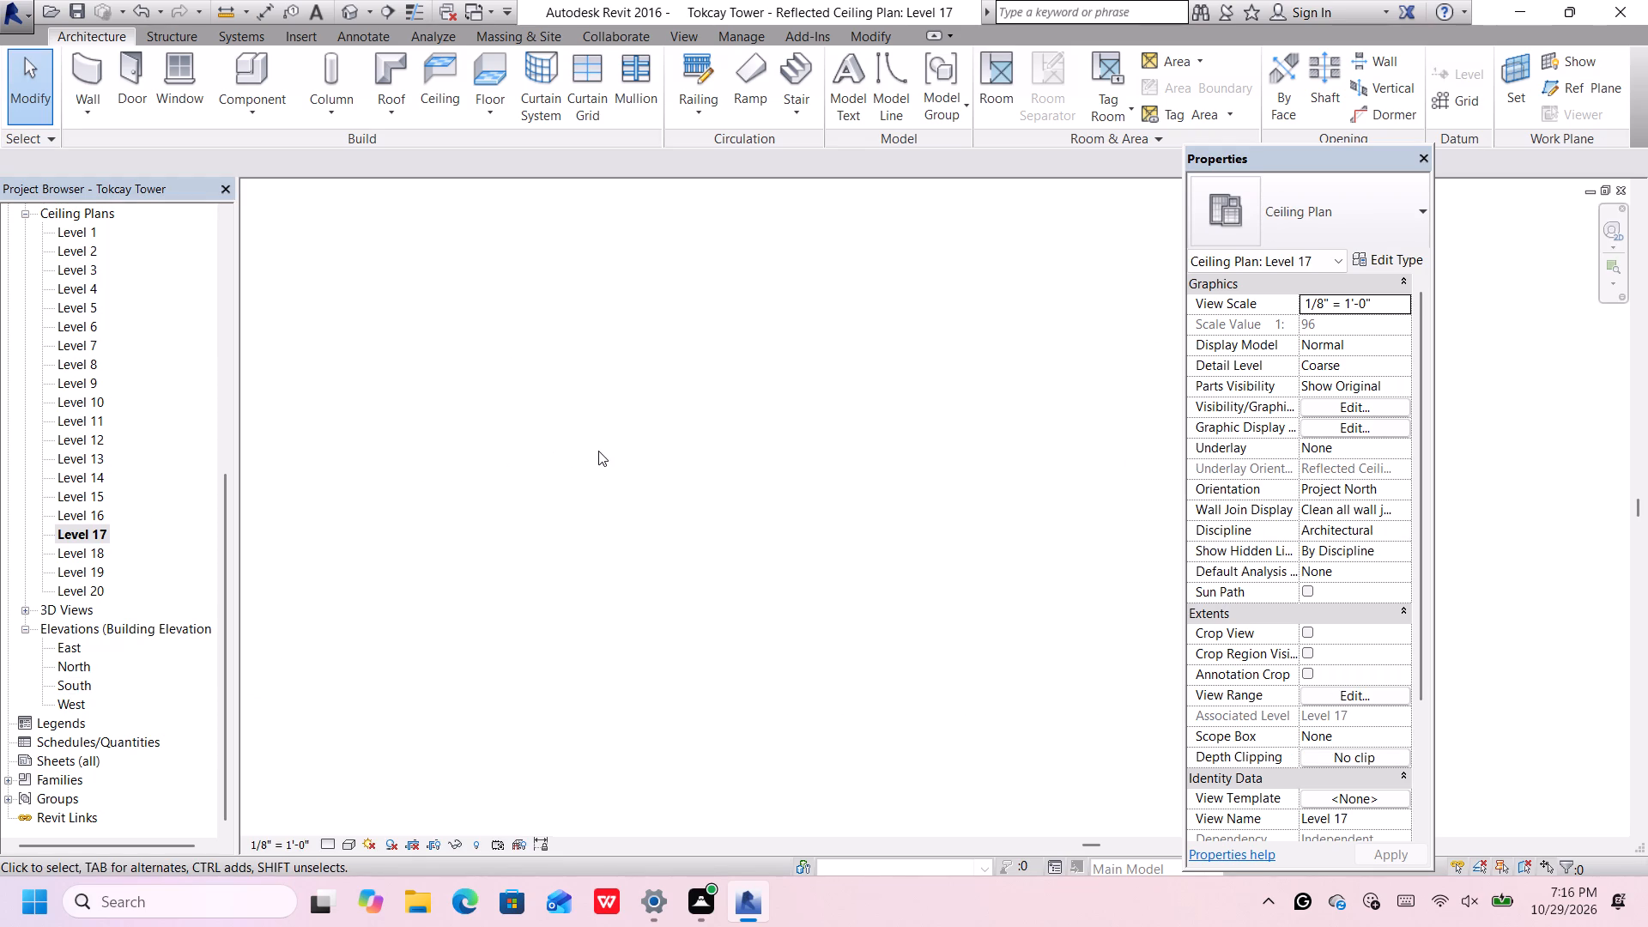
pyautogui.scroll(-16, 598, 451)
pyautogui.moveTo(564, 447); pyautogui.dragTo(773, 588, button='middle')
pyautogui.scroll(2, 759, 575)
pyautogui.scroll(-1, 64, 588)
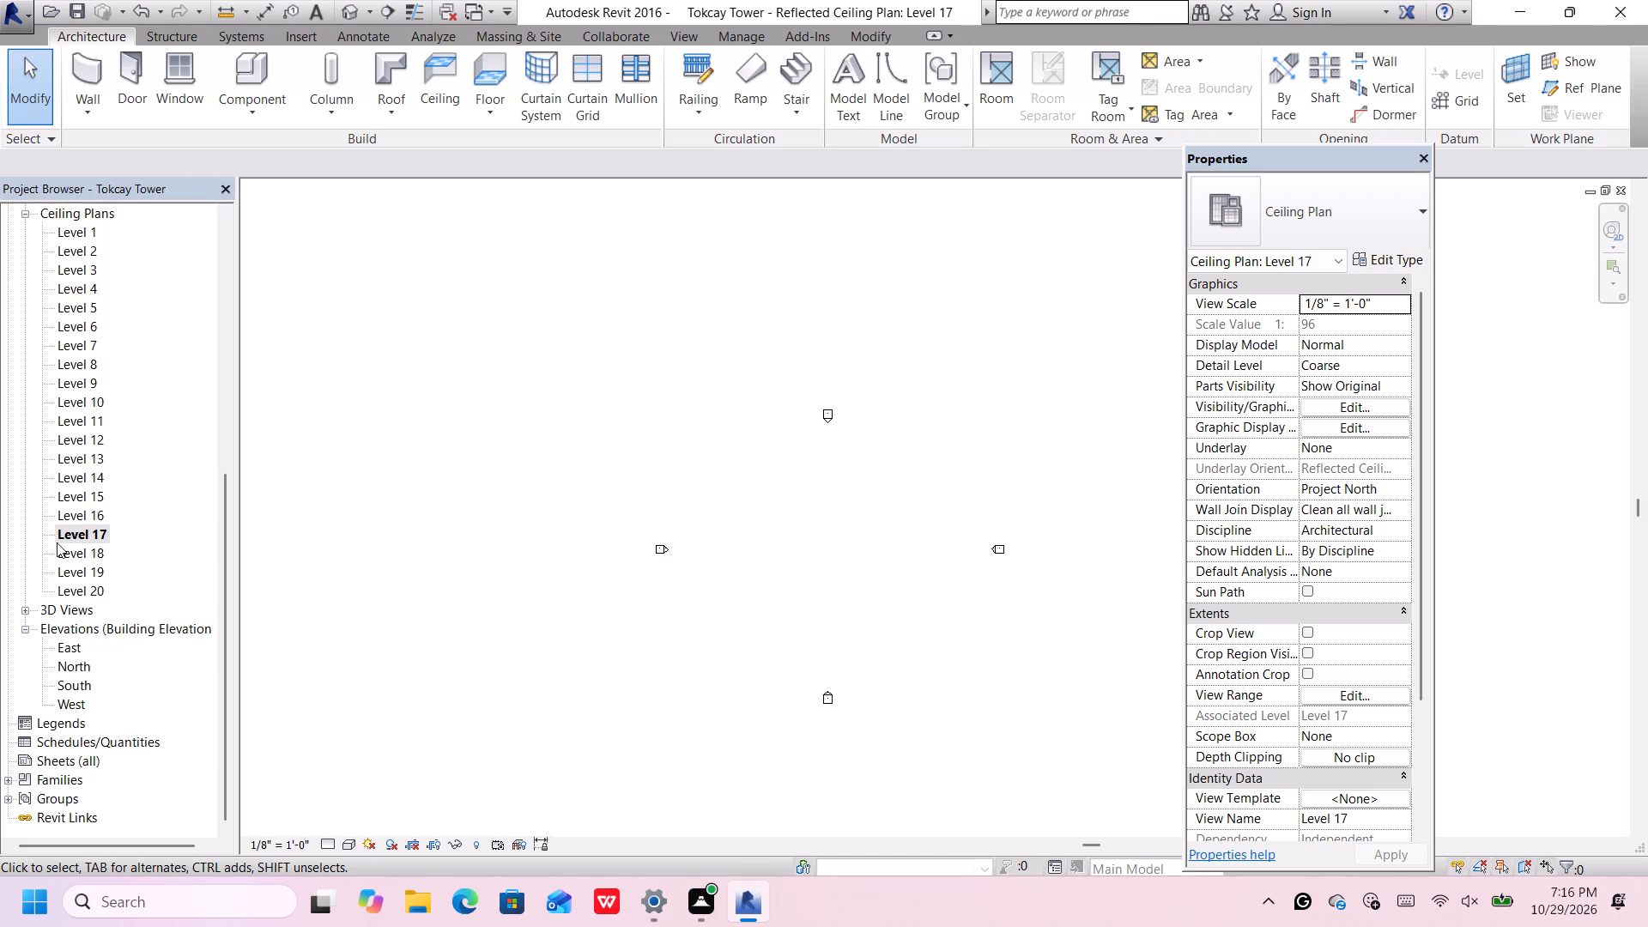
# Open the Site floor plan and examine the tower's roof outline and central core.
pyautogui.scroll(5, 56, 530)
pyautogui.scroll(1, 72, 279)
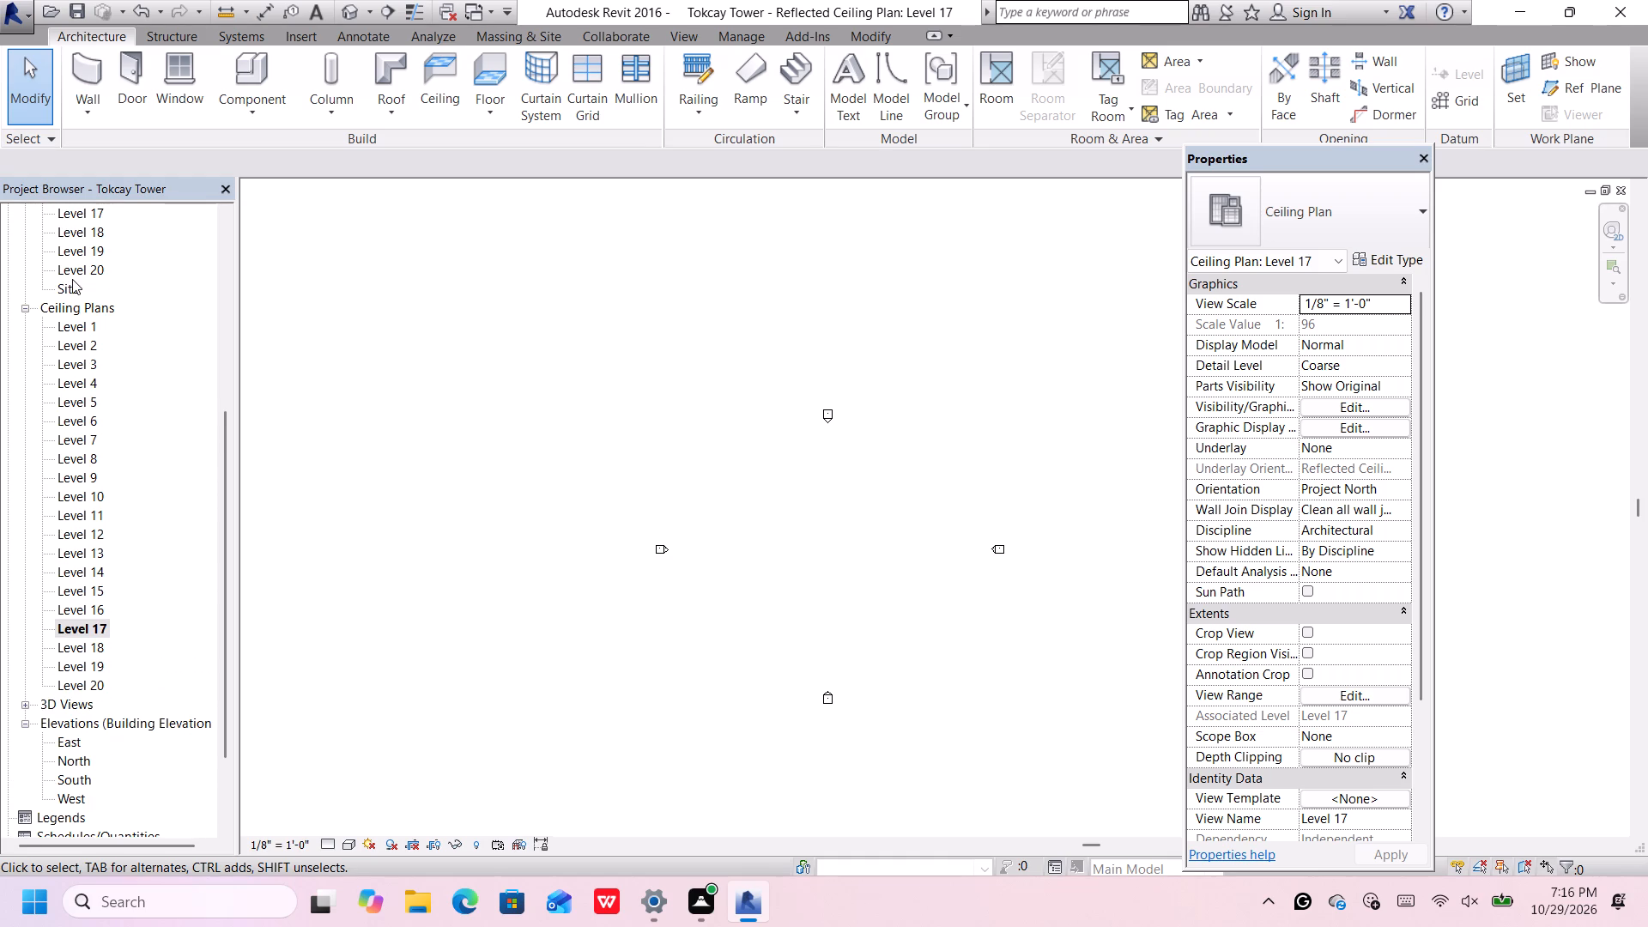
pyautogui.scroll(1, 72, 279)
pyautogui.click(64, 326)
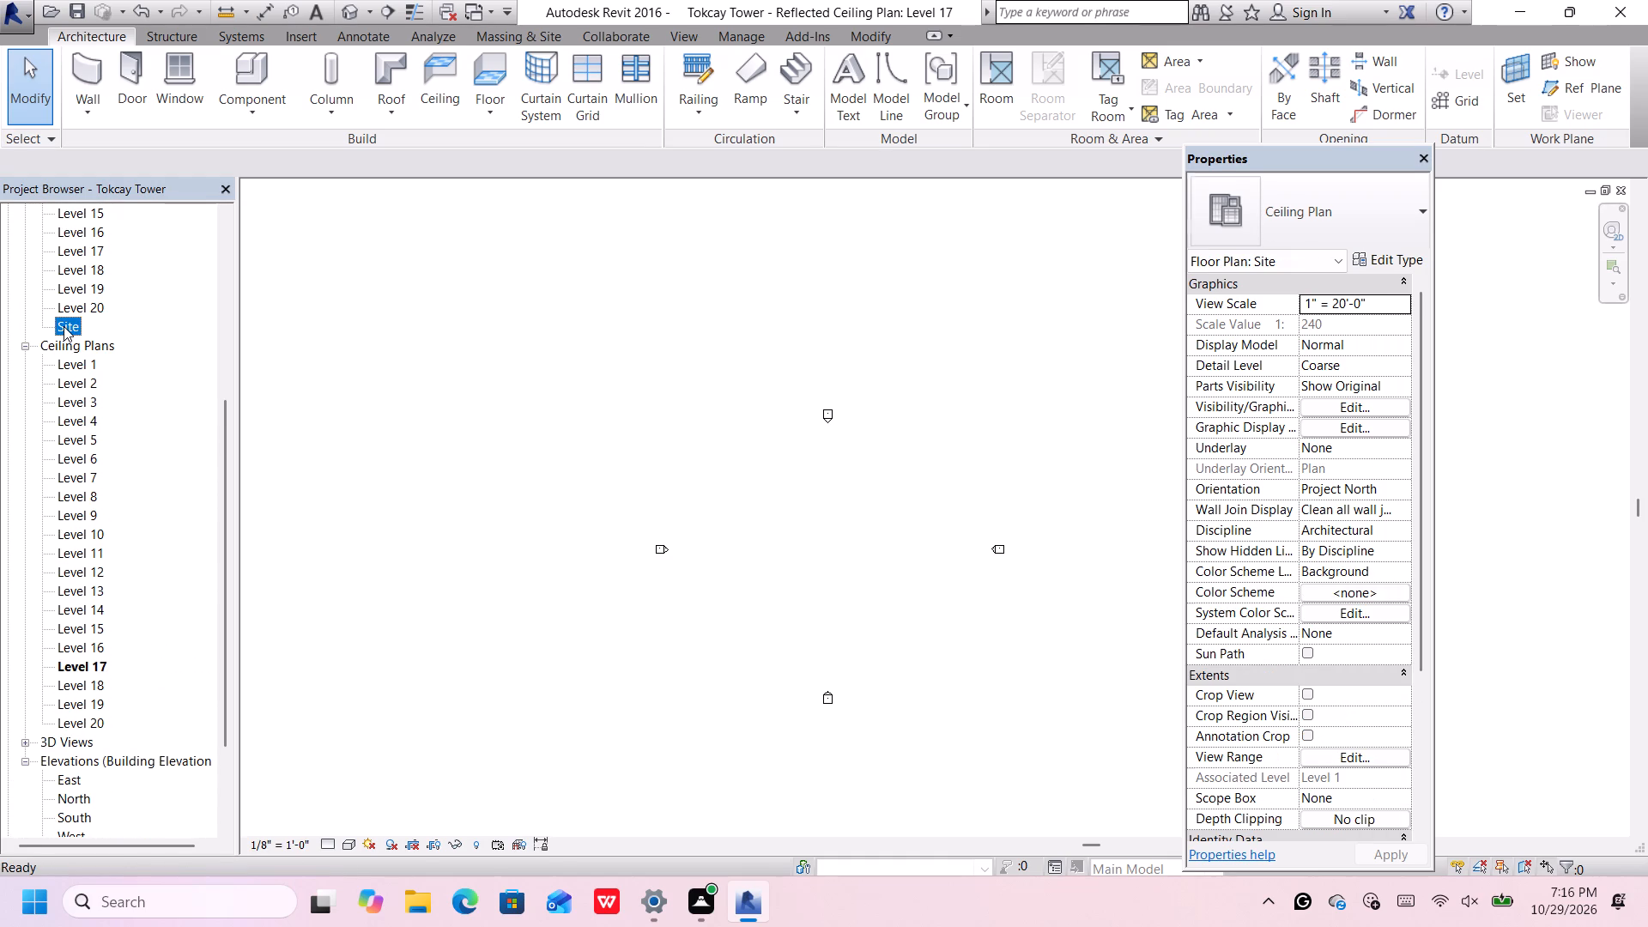
pyautogui.doubleClick(64, 326)
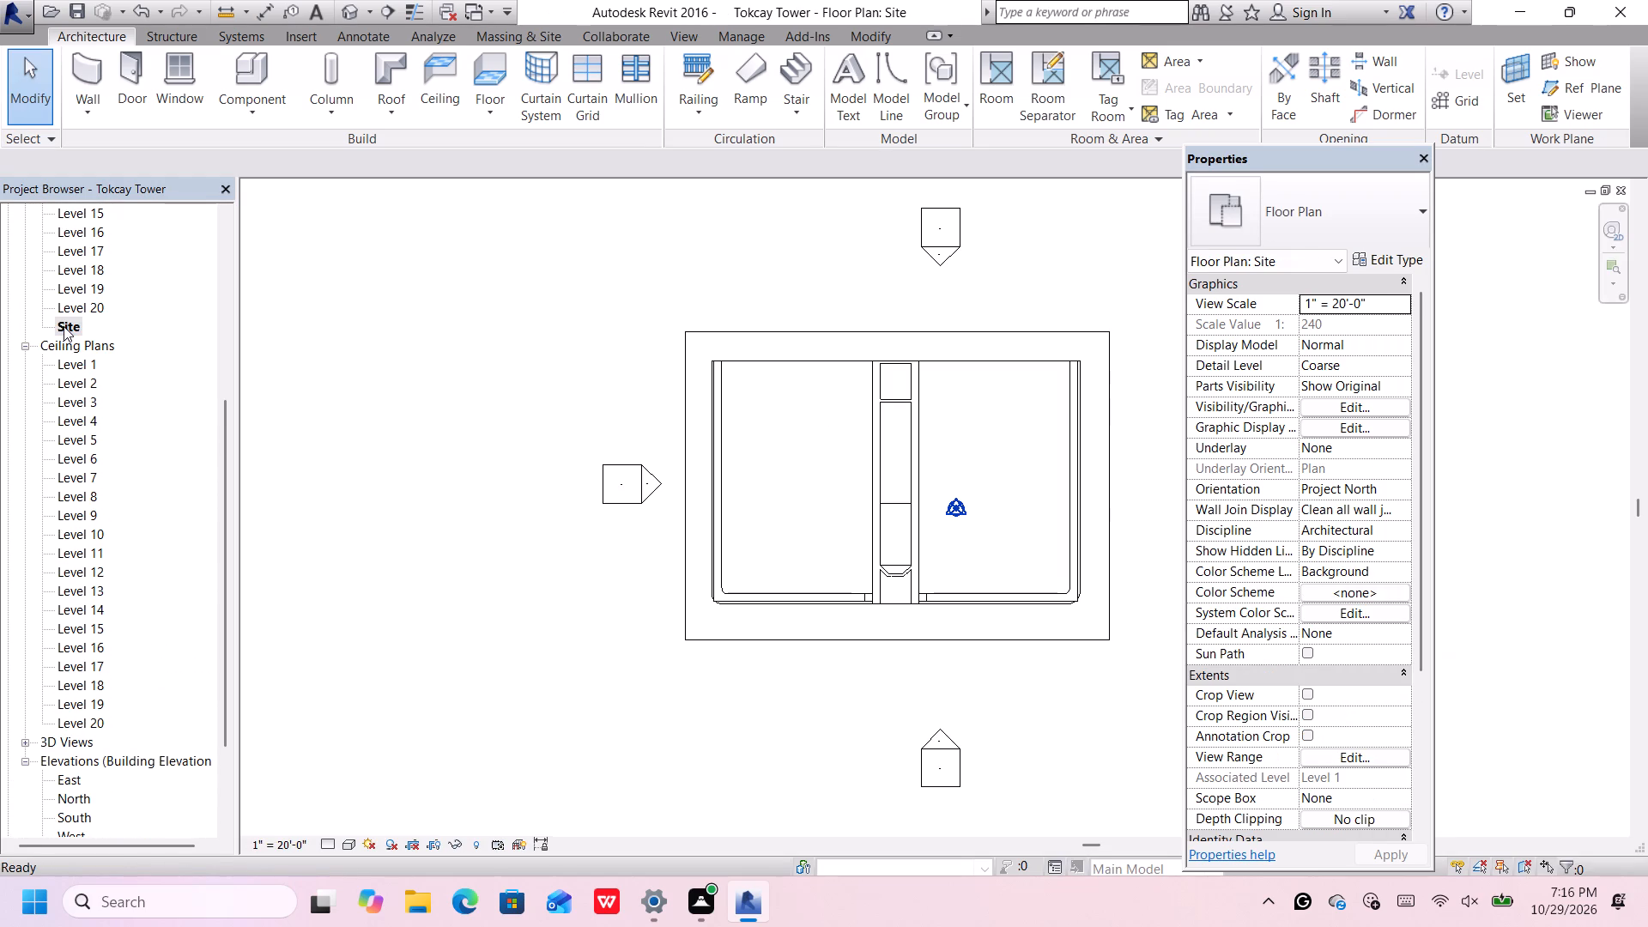
pyautogui.click(1047, 717)
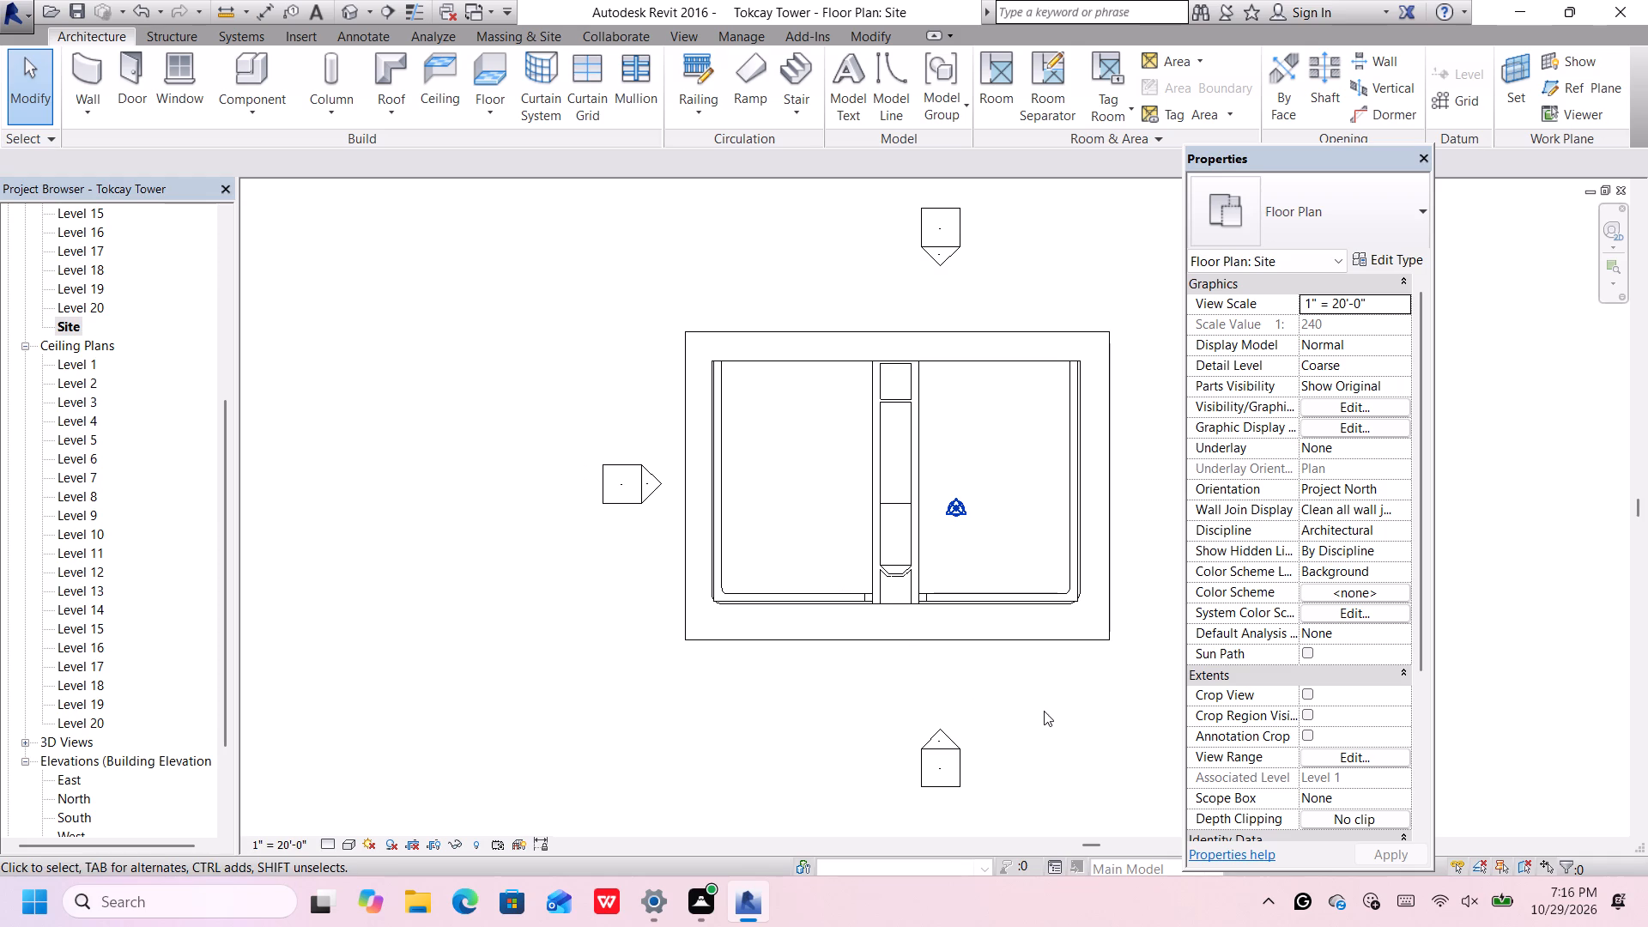
pyautogui.scroll(10, 948, 495)
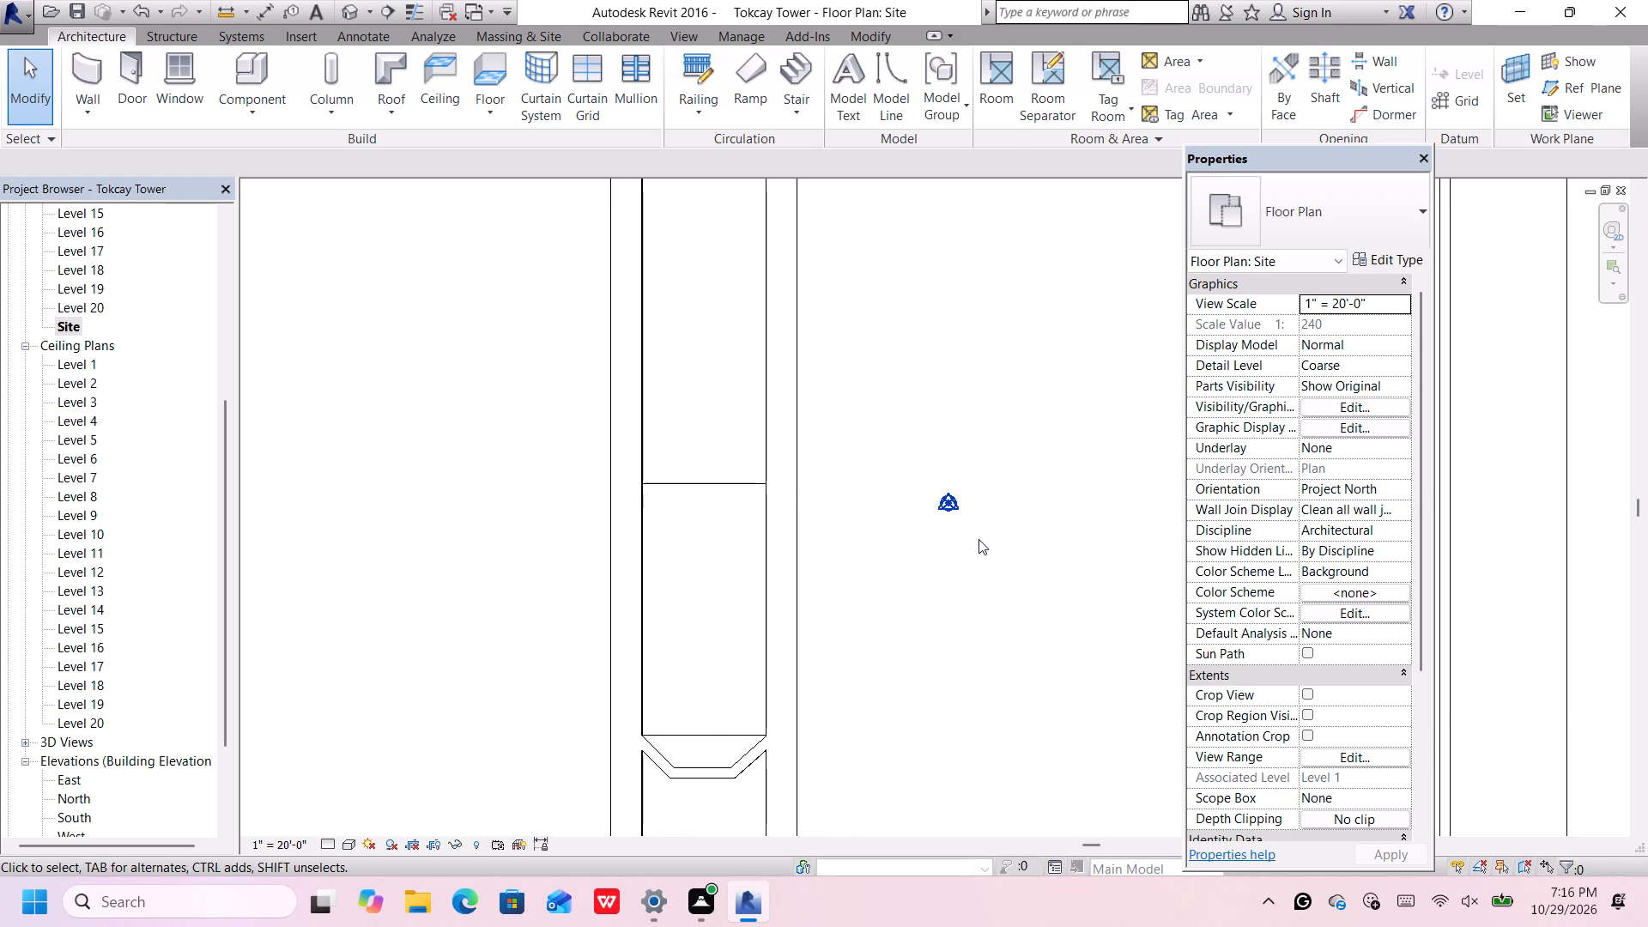
pyautogui.scroll(-8, 978, 539)
pyautogui.moveTo(972, 542); pyautogui.dragTo(942, 535, button='middle')
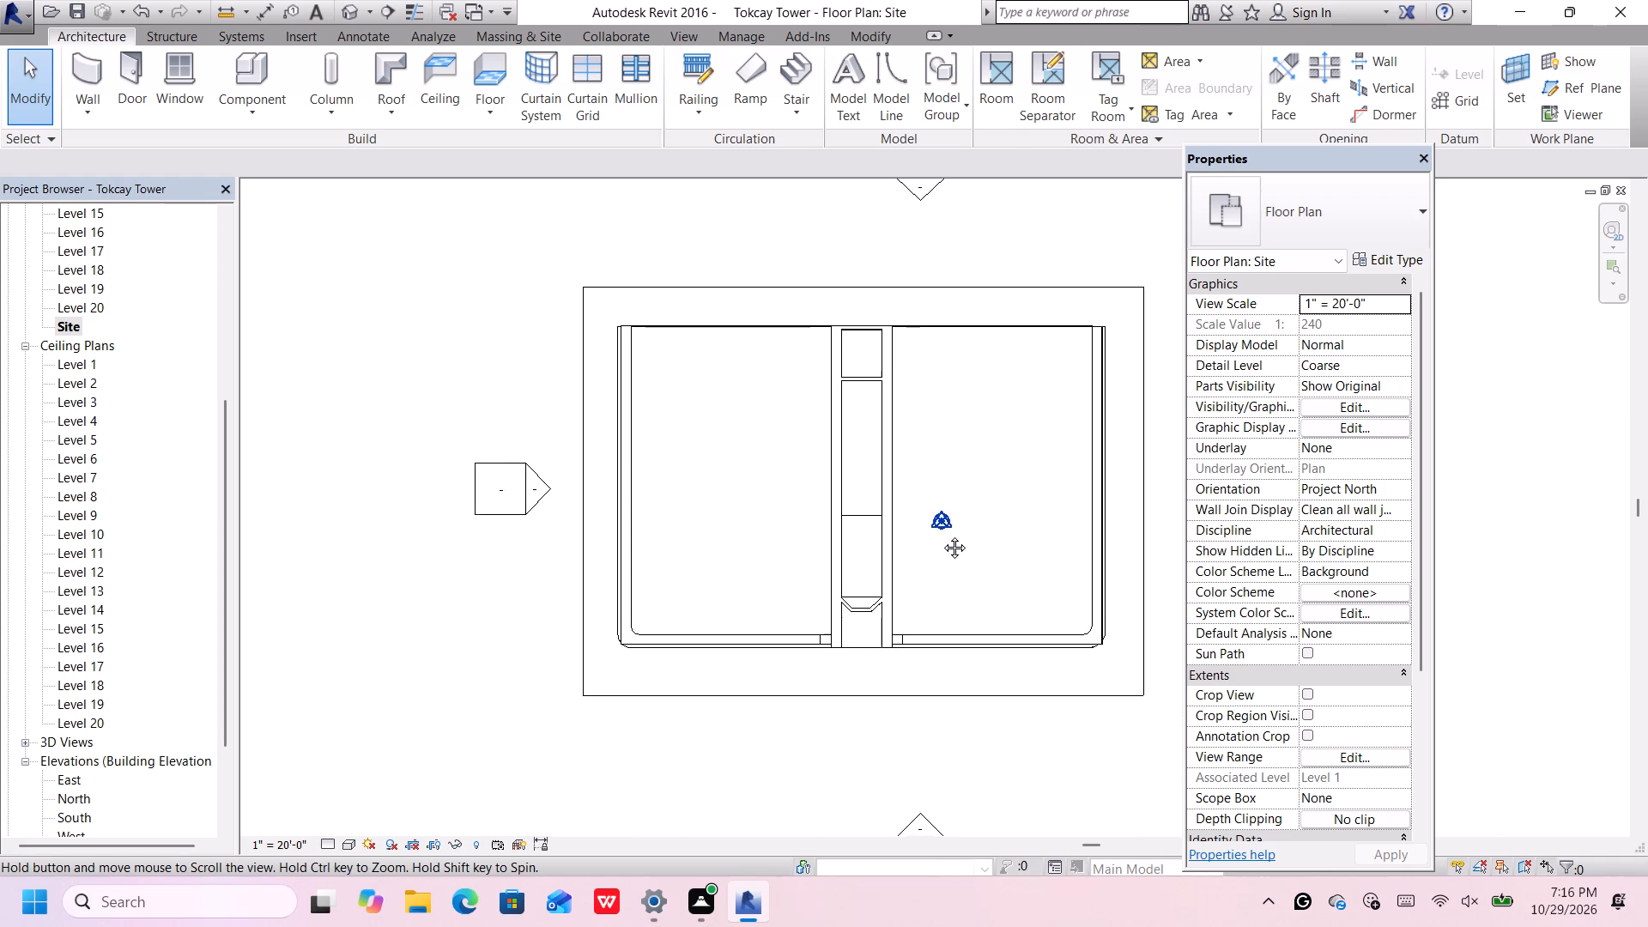
pyautogui.moveTo(942, 535); pyautogui.dragTo(890, 519, button='middle')
# Open the Level 17 floor plan and bring the whole building outline into view.
pyautogui.scroll(1, 105, 304)
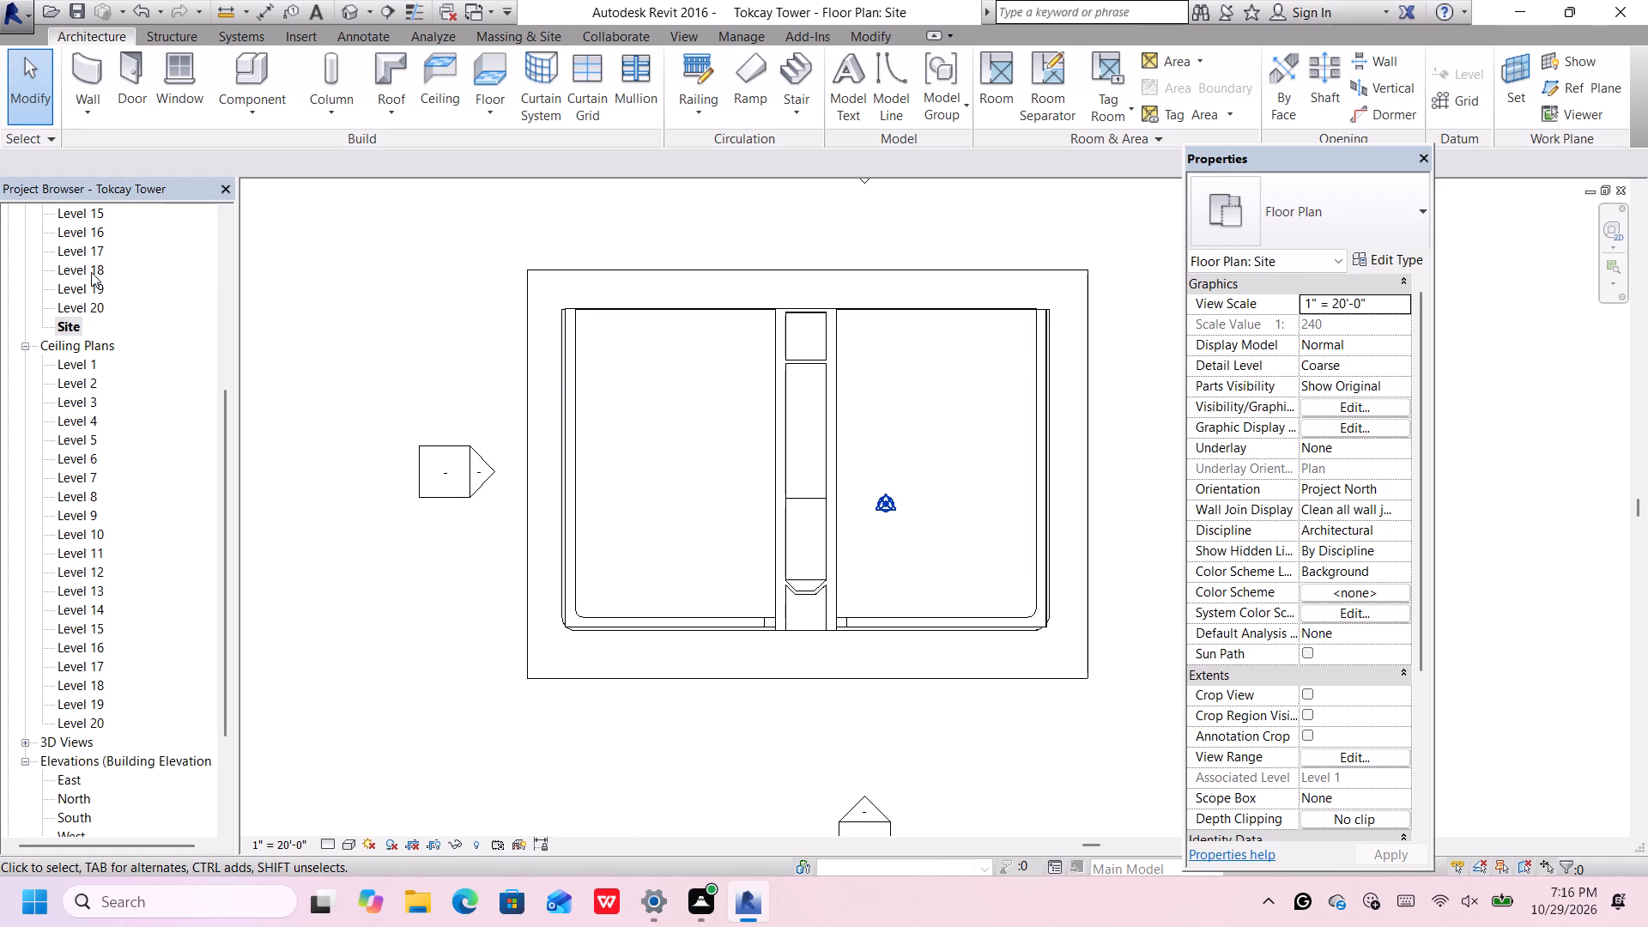
pyautogui.doubleClick(91, 272)
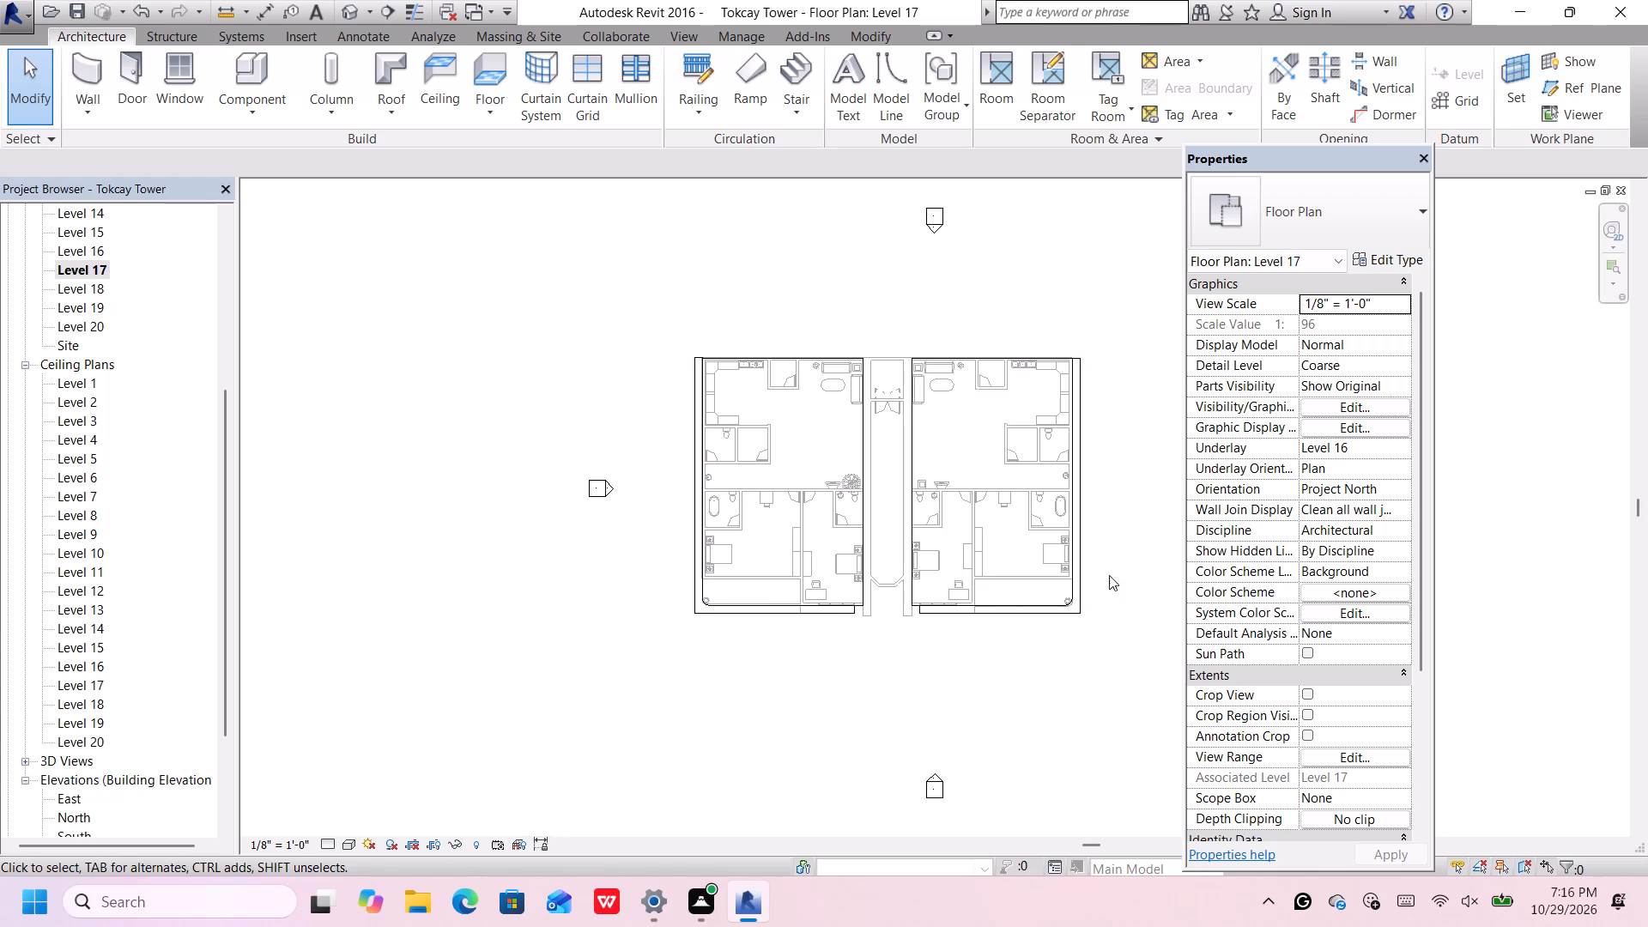
pyautogui.moveTo(1129, 568); pyautogui.dragTo(1082, 555, button='middle')
pyautogui.scroll(4, 1073, 554)
pyautogui.moveTo(1051, 566); pyautogui.dragTo(1121, 691, button='middle')
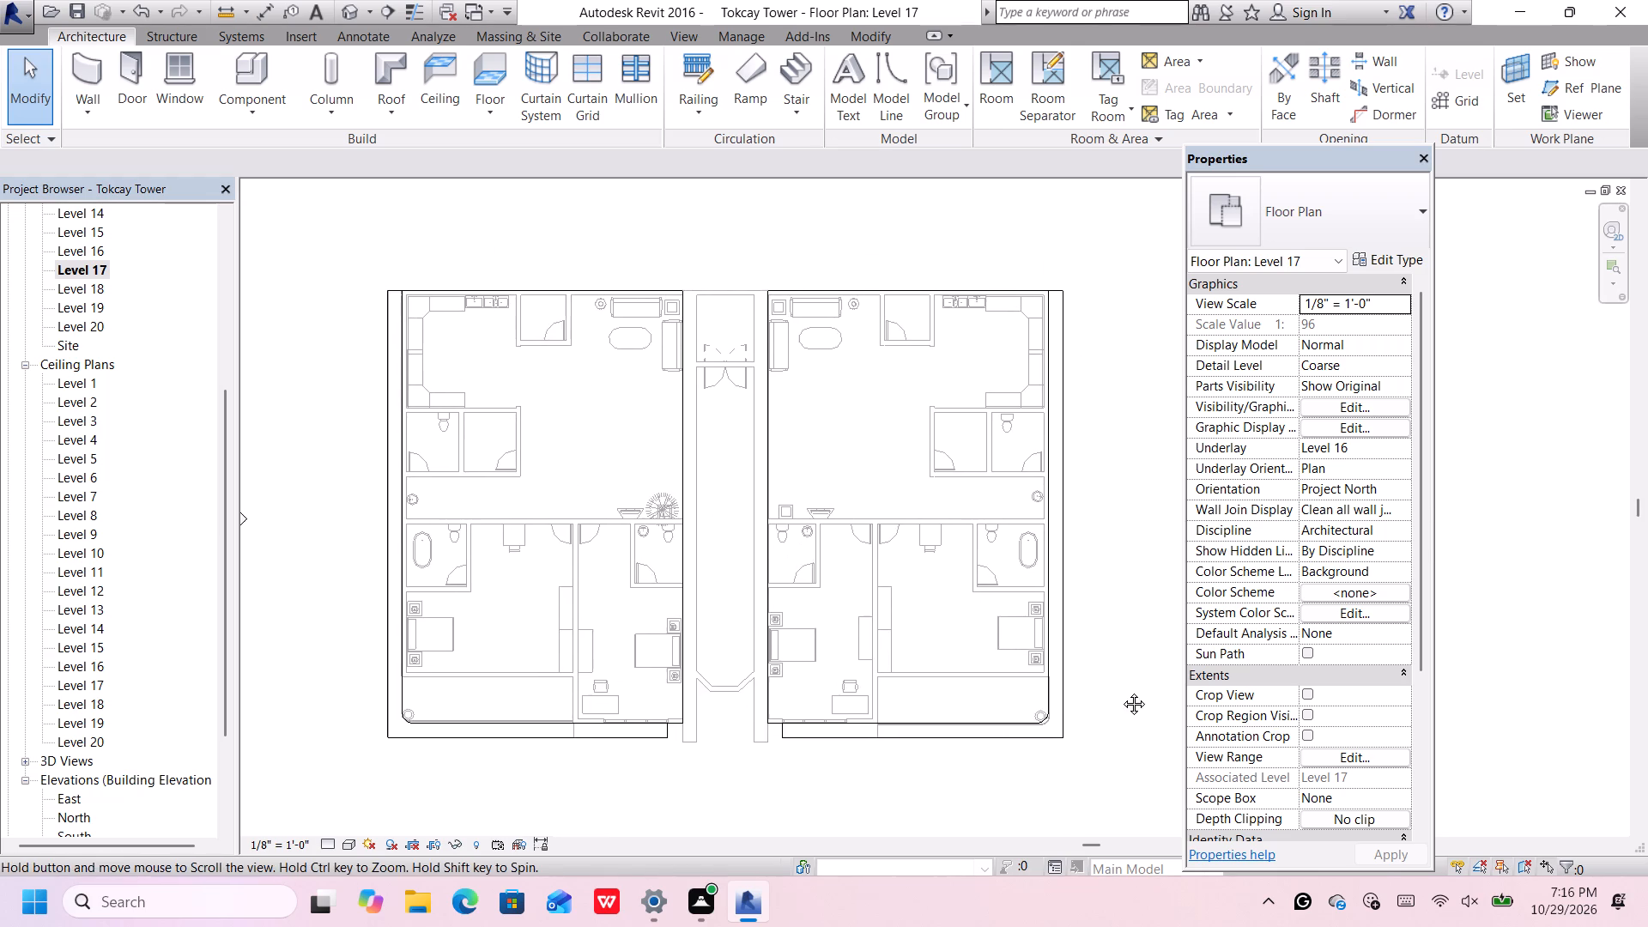
pyautogui.moveTo(1121, 691); pyautogui.dragTo(1122, 693, button='middle')
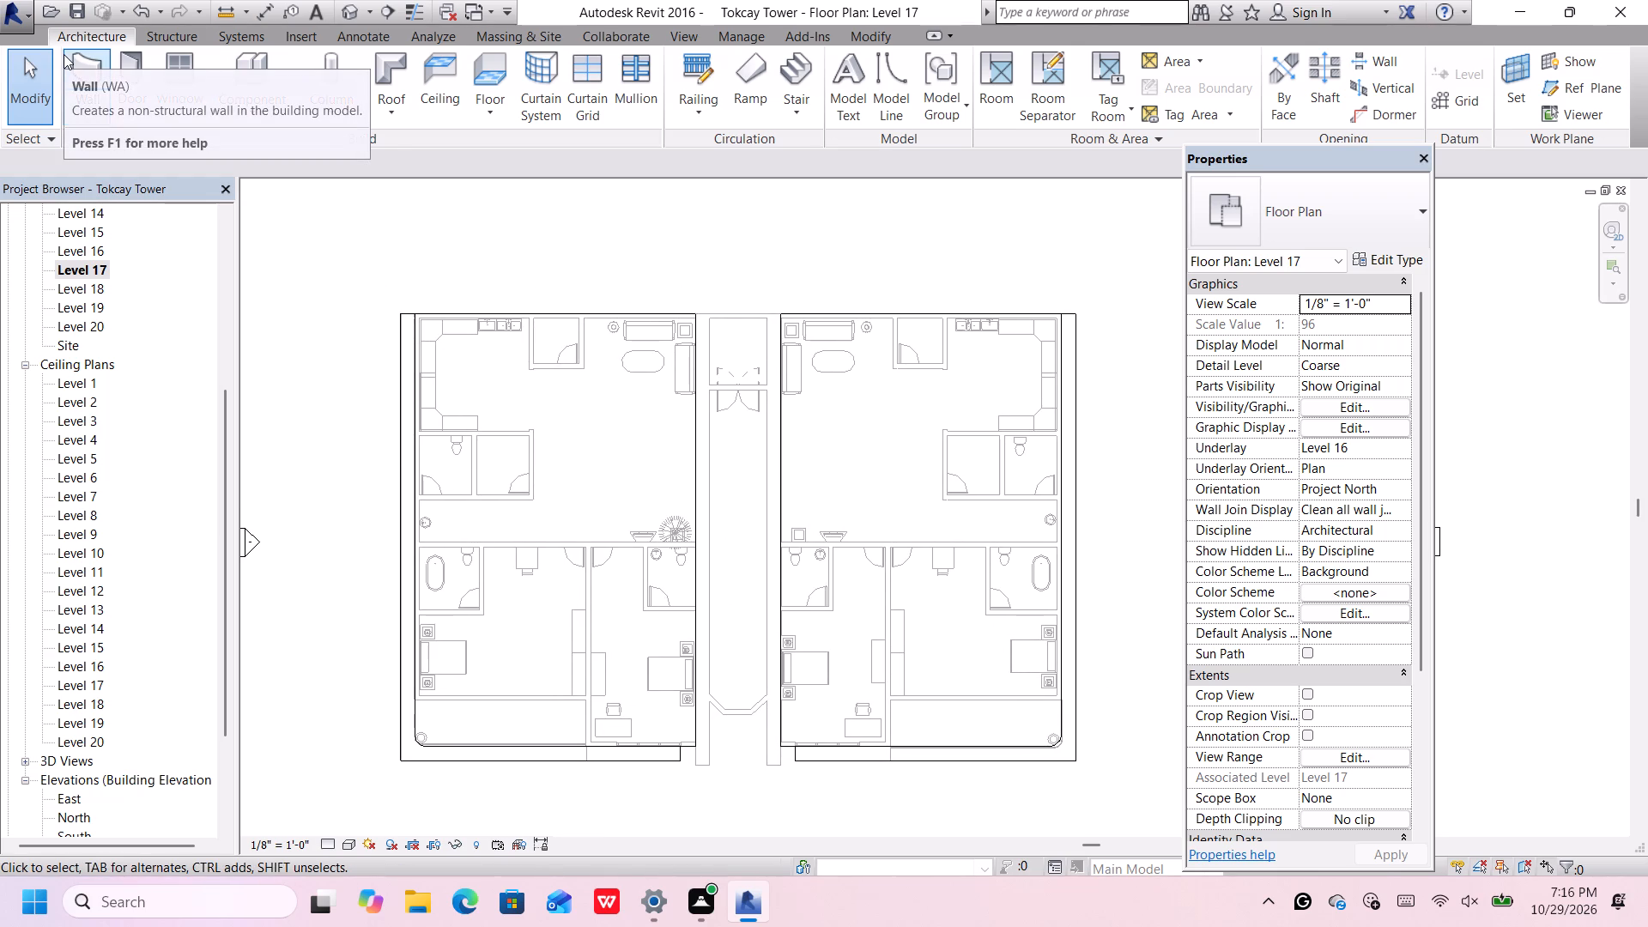
# Start the Wall tool with the basic wall type Generic - 8" green.
pyautogui.click(80, 61)
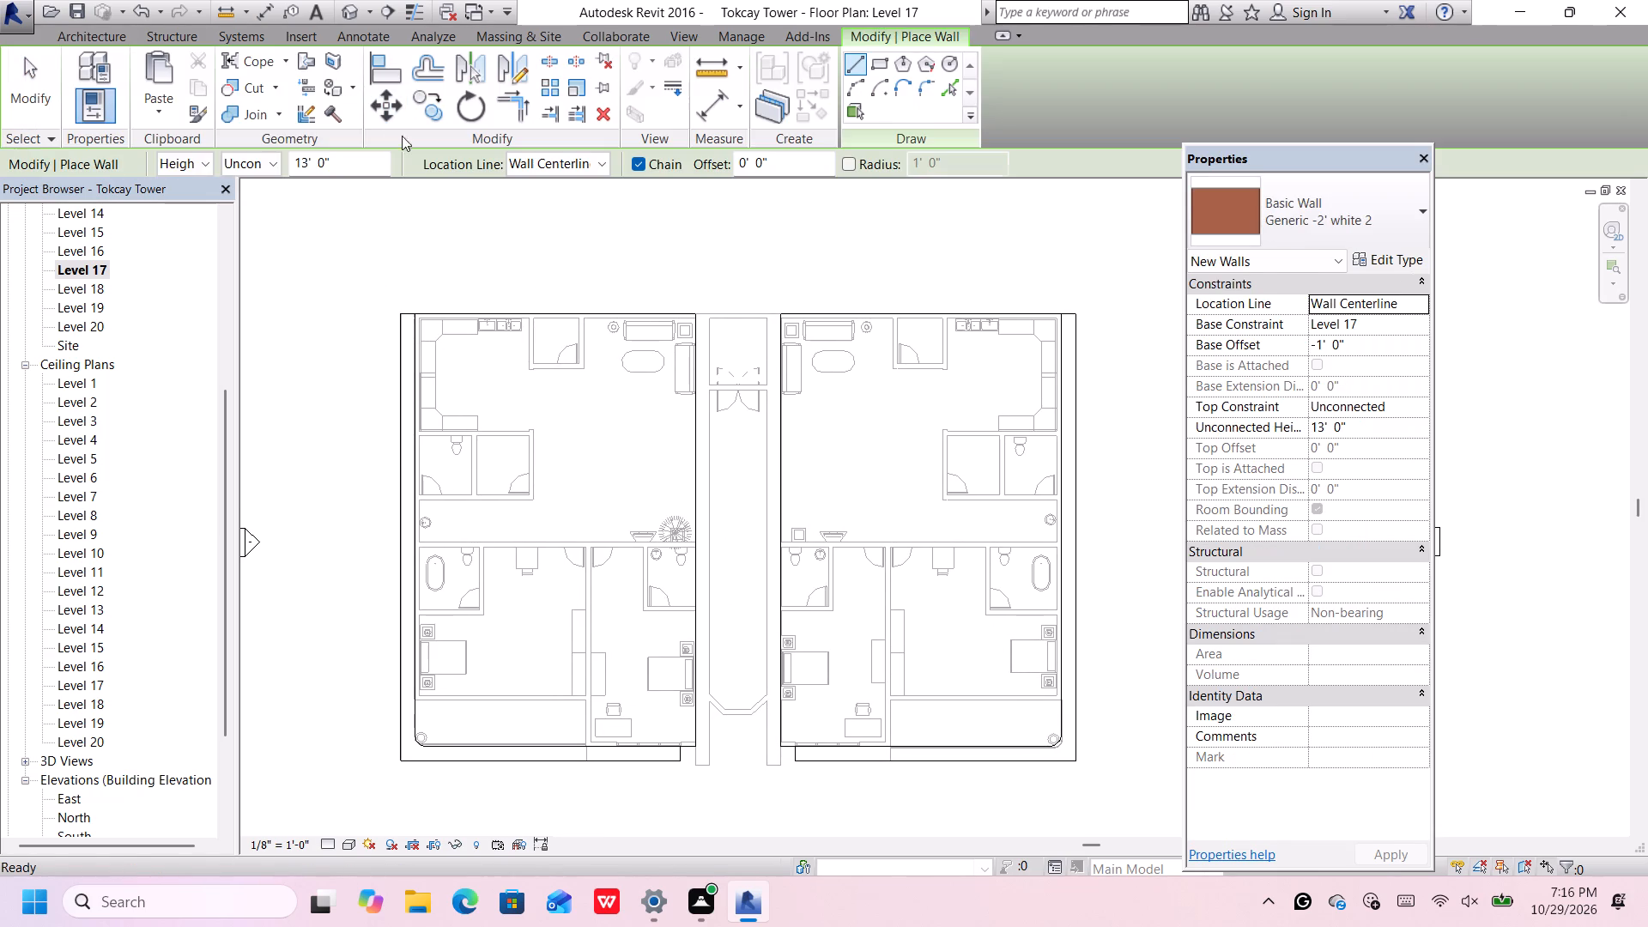
pyautogui.click(1366, 192)
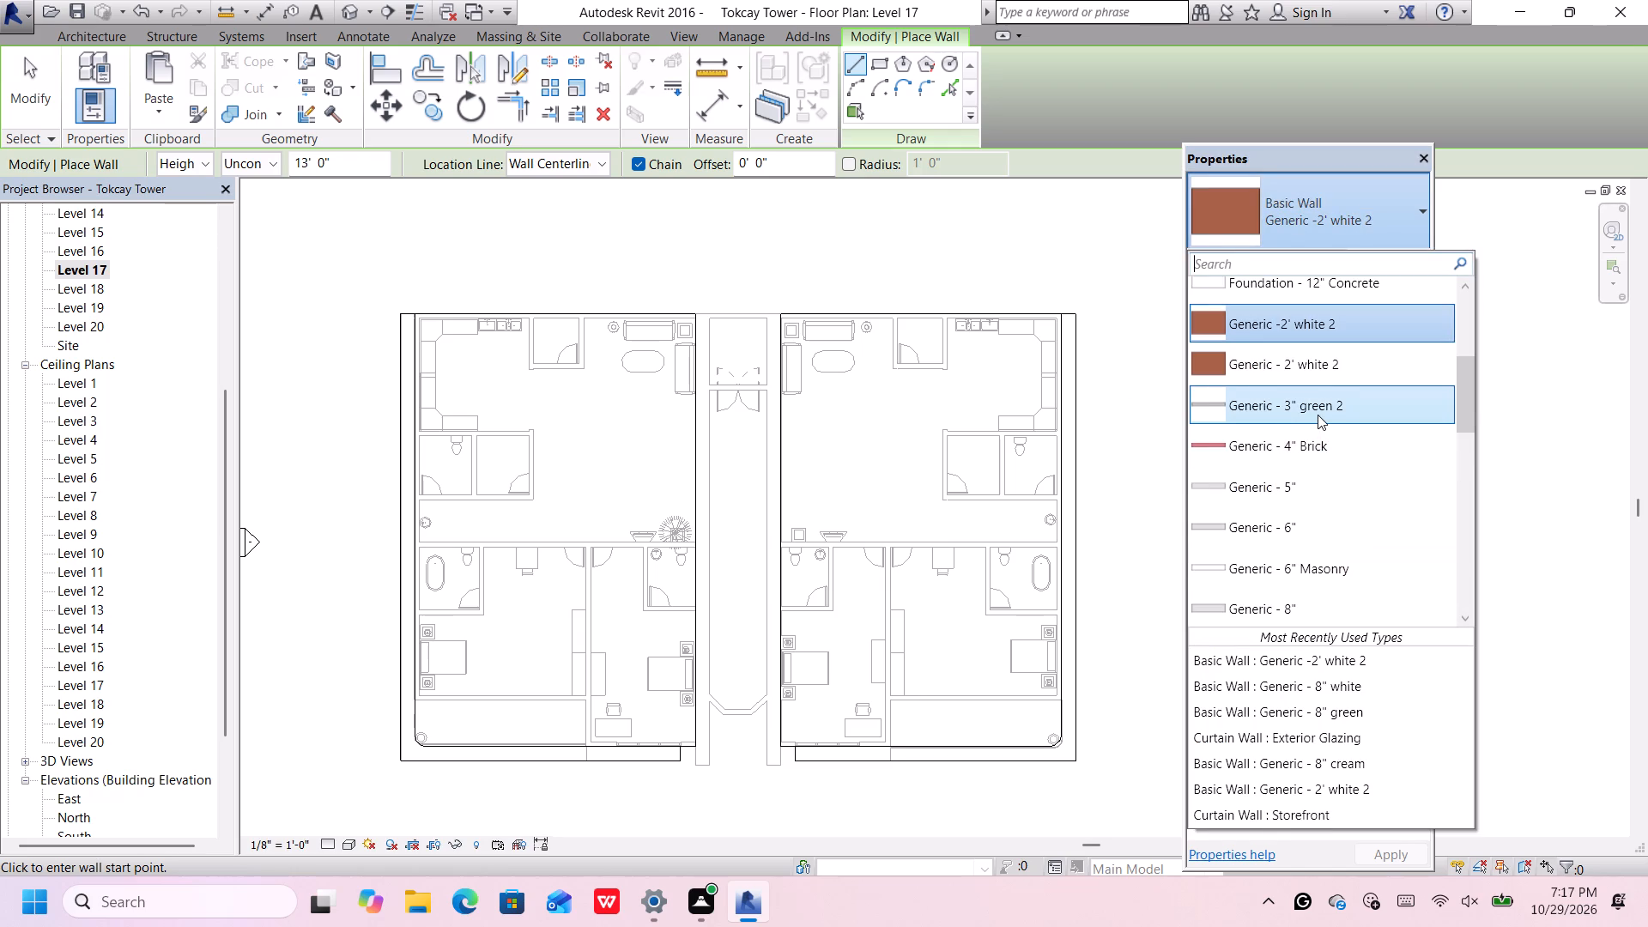
pyautogui.scroll(1, 1318, 415)
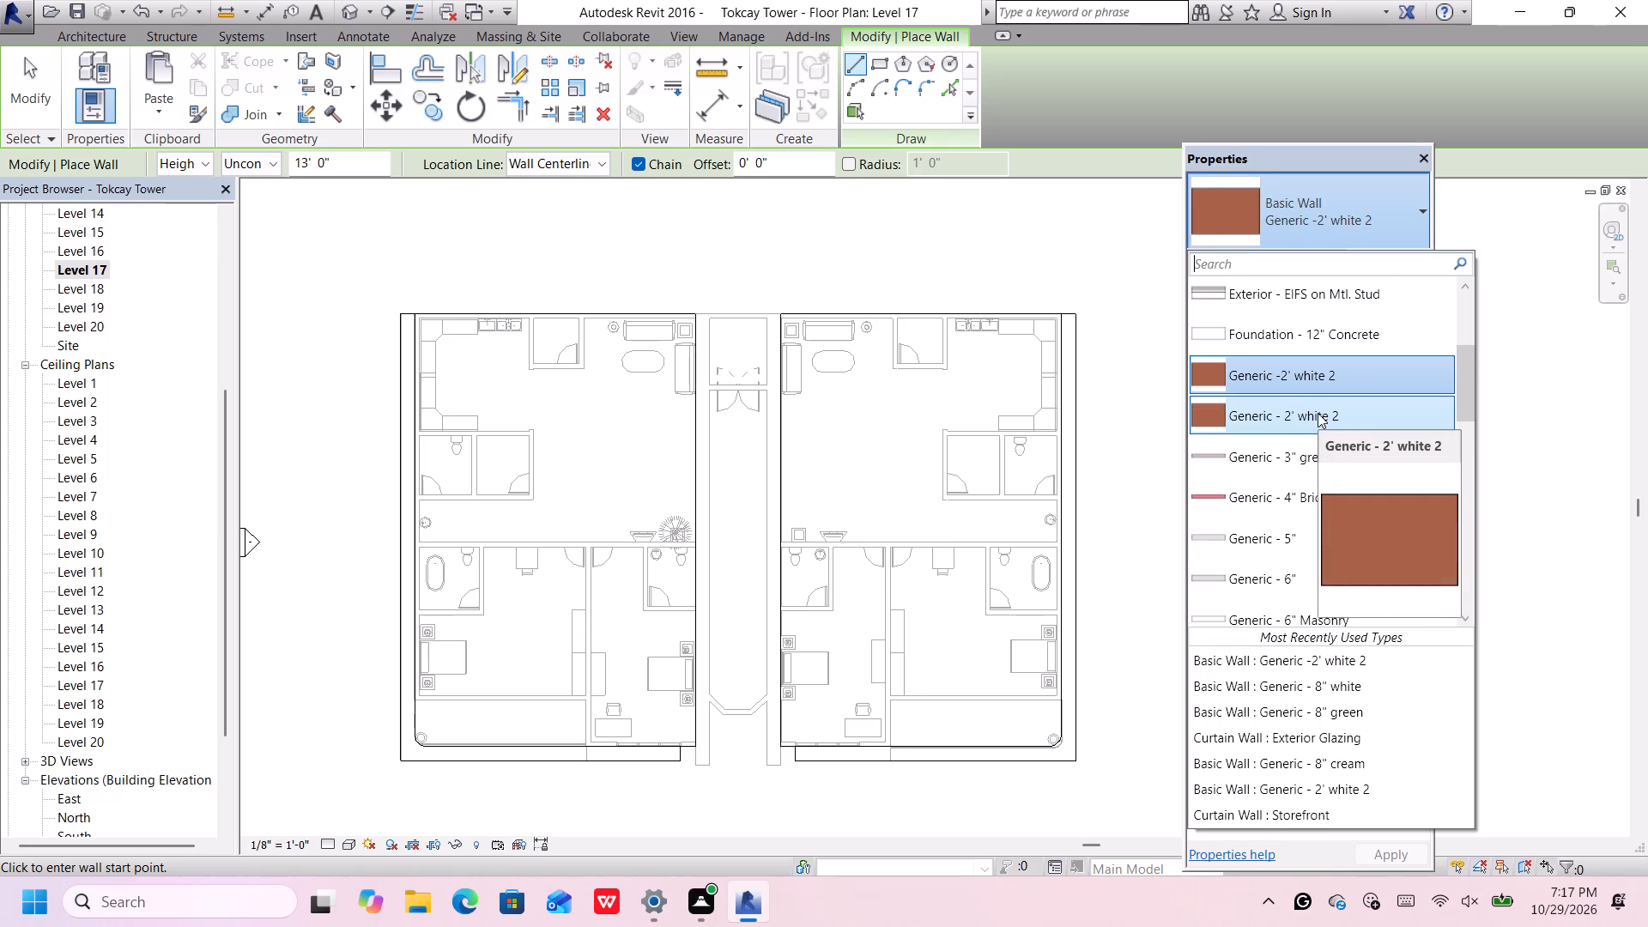
pyautogui.scroll(1, 1316, 412)
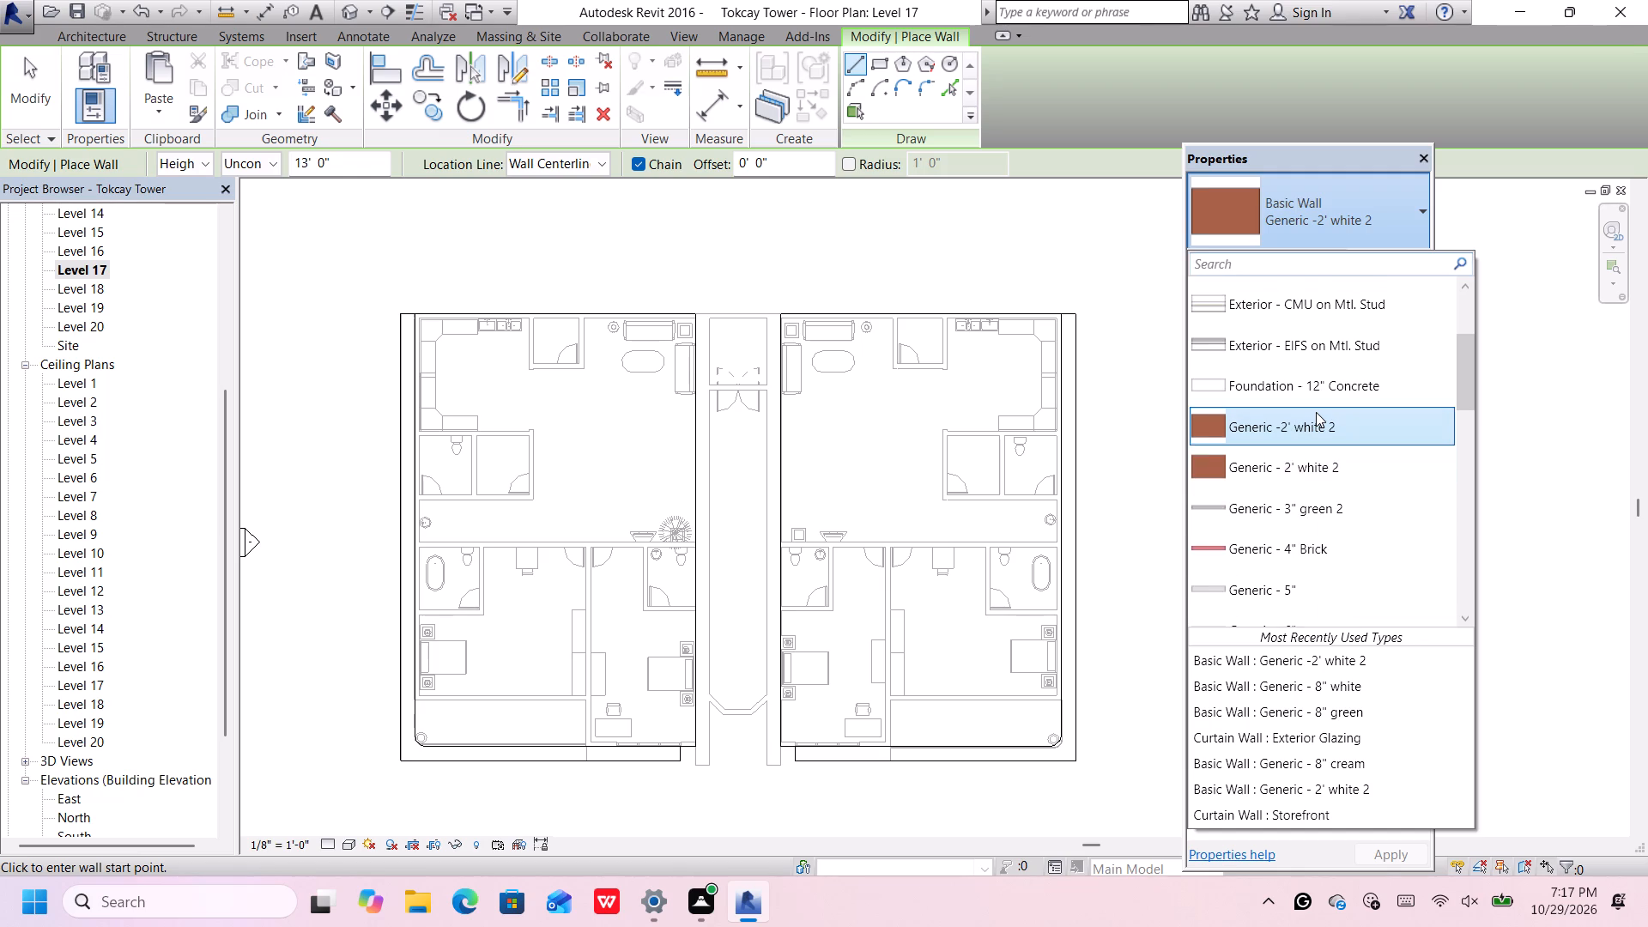
pyautogui.scroll(-3, 1316, 412)
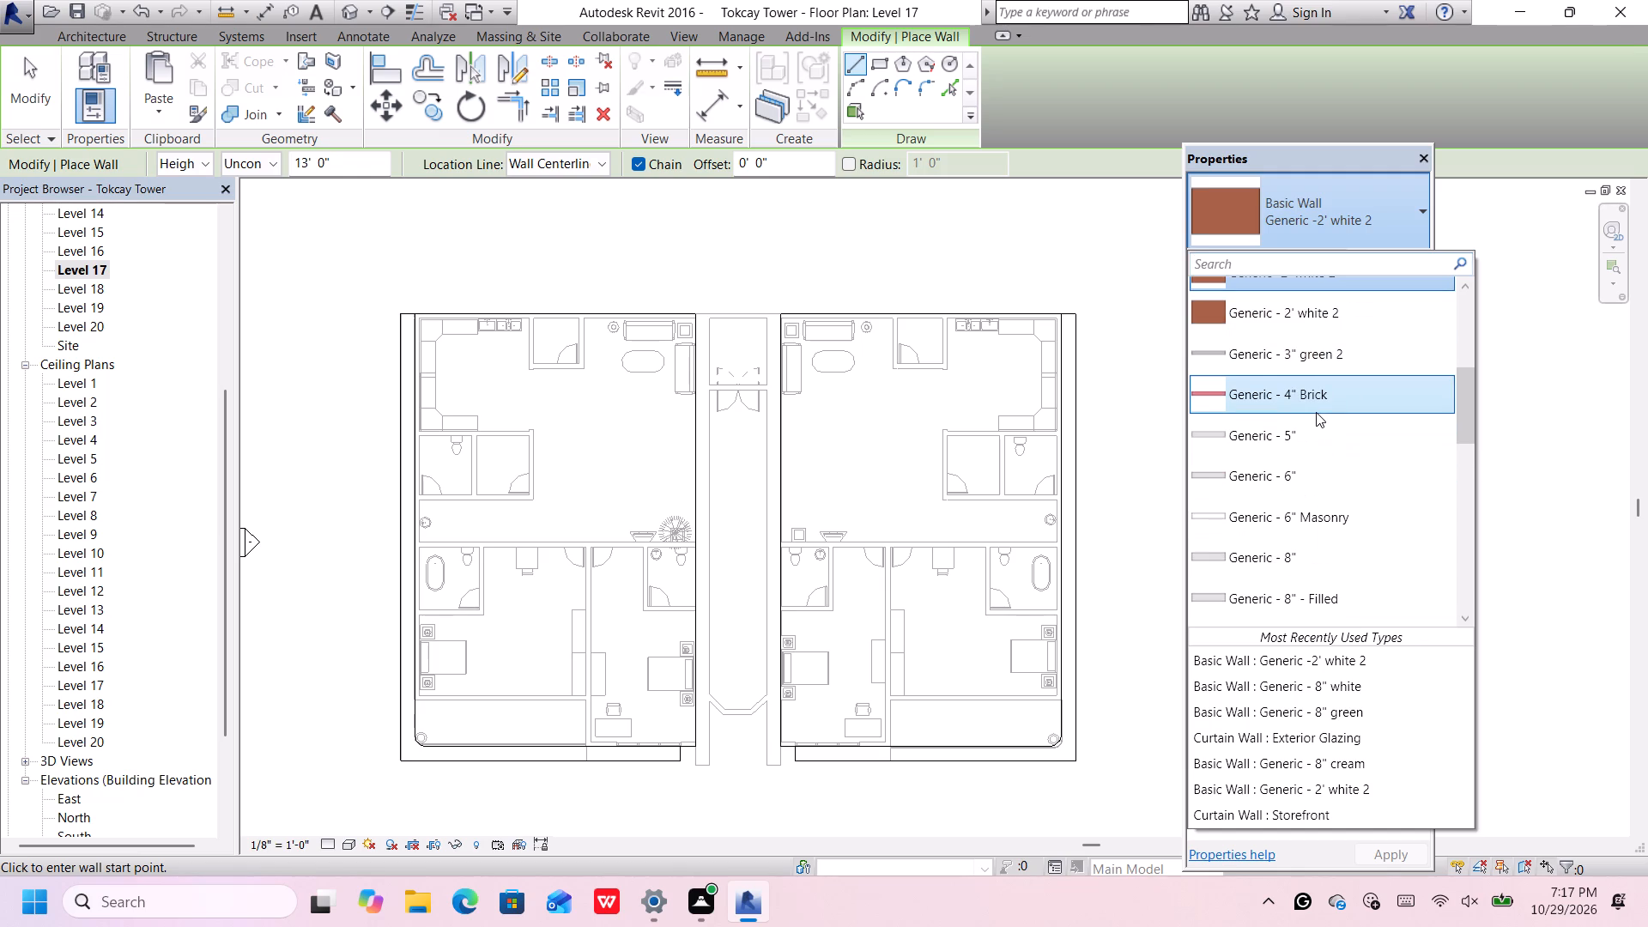
pyautogui.scroll(-2, 1316, 412)
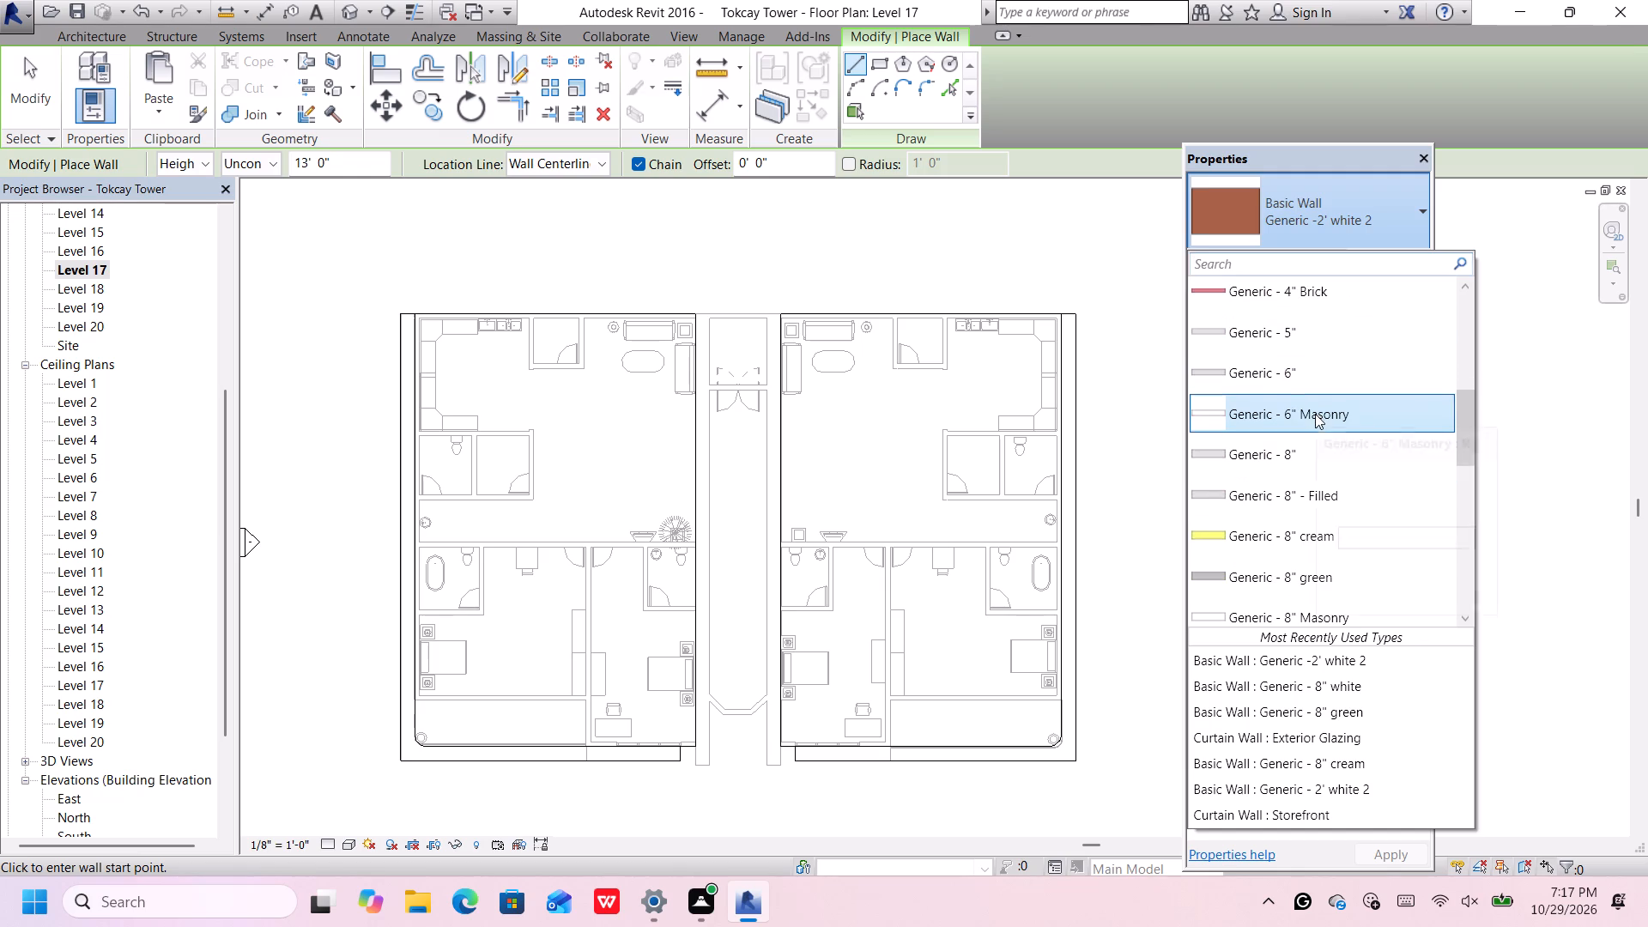
pyautogui.scroll(-1, 1311, 531)
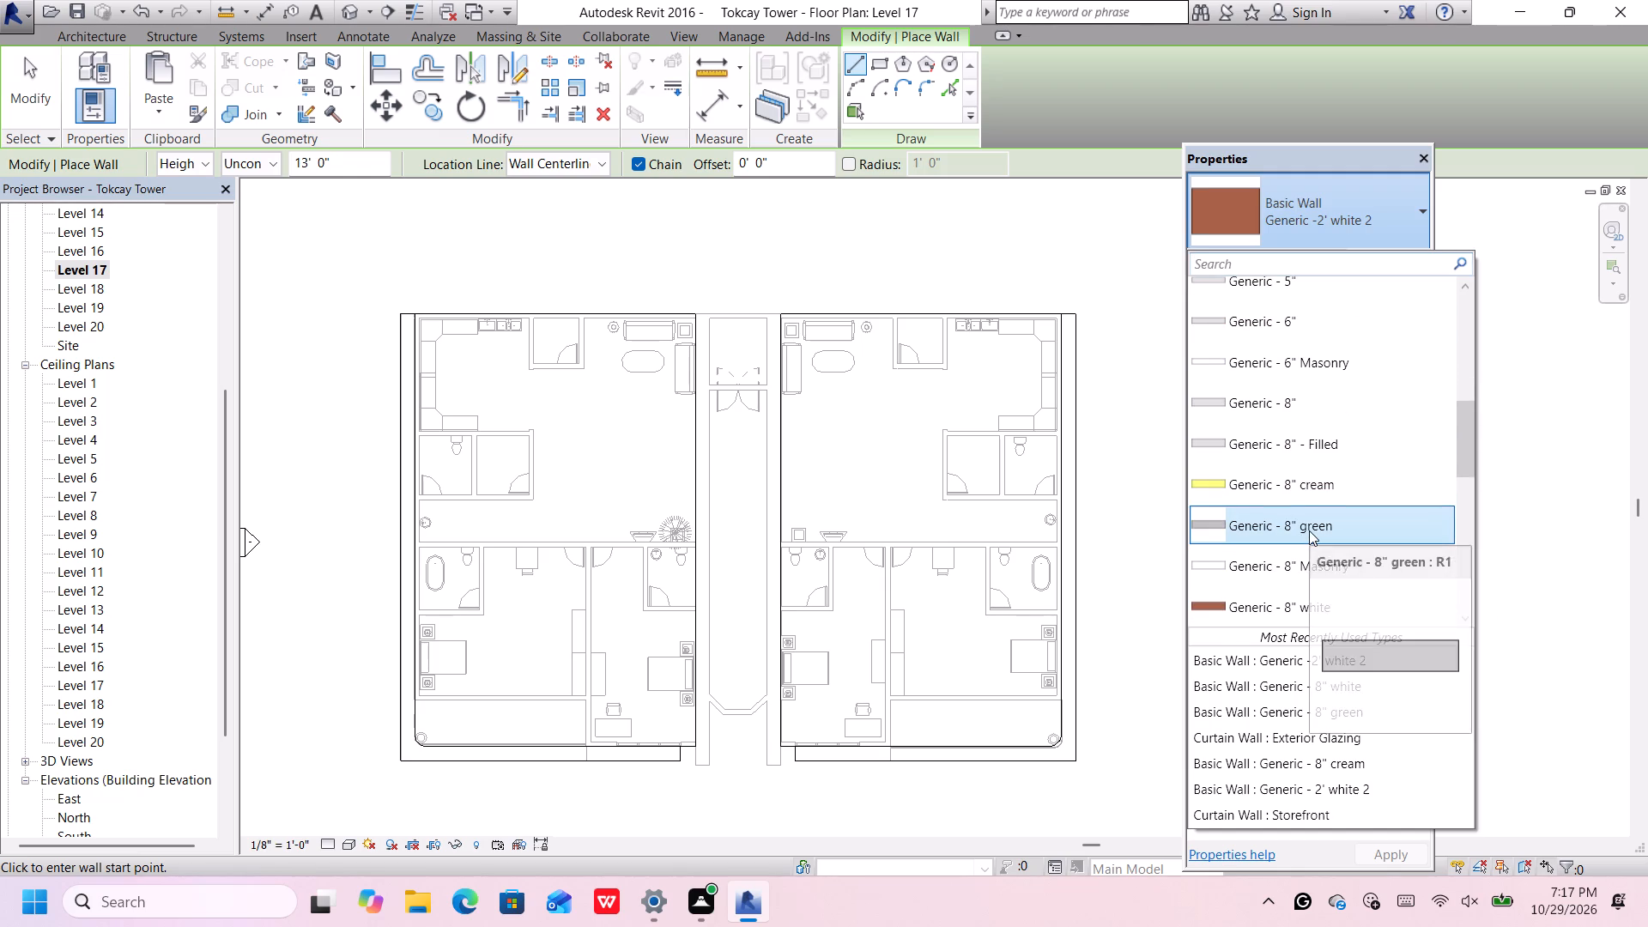
pyautogui.click(1309, 530)
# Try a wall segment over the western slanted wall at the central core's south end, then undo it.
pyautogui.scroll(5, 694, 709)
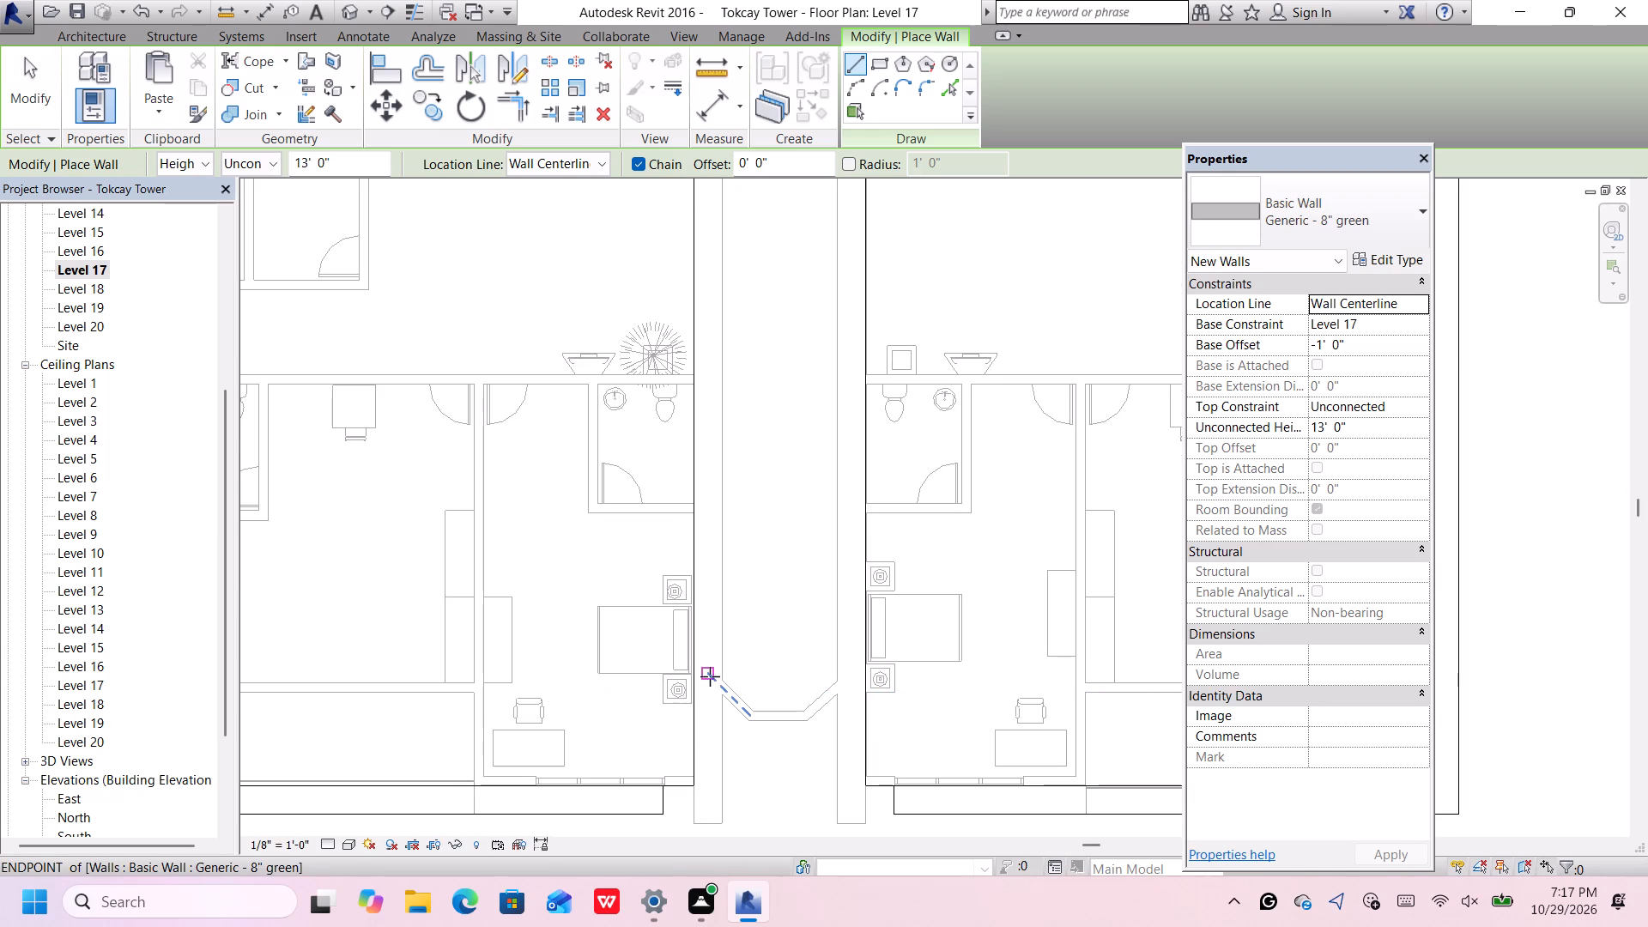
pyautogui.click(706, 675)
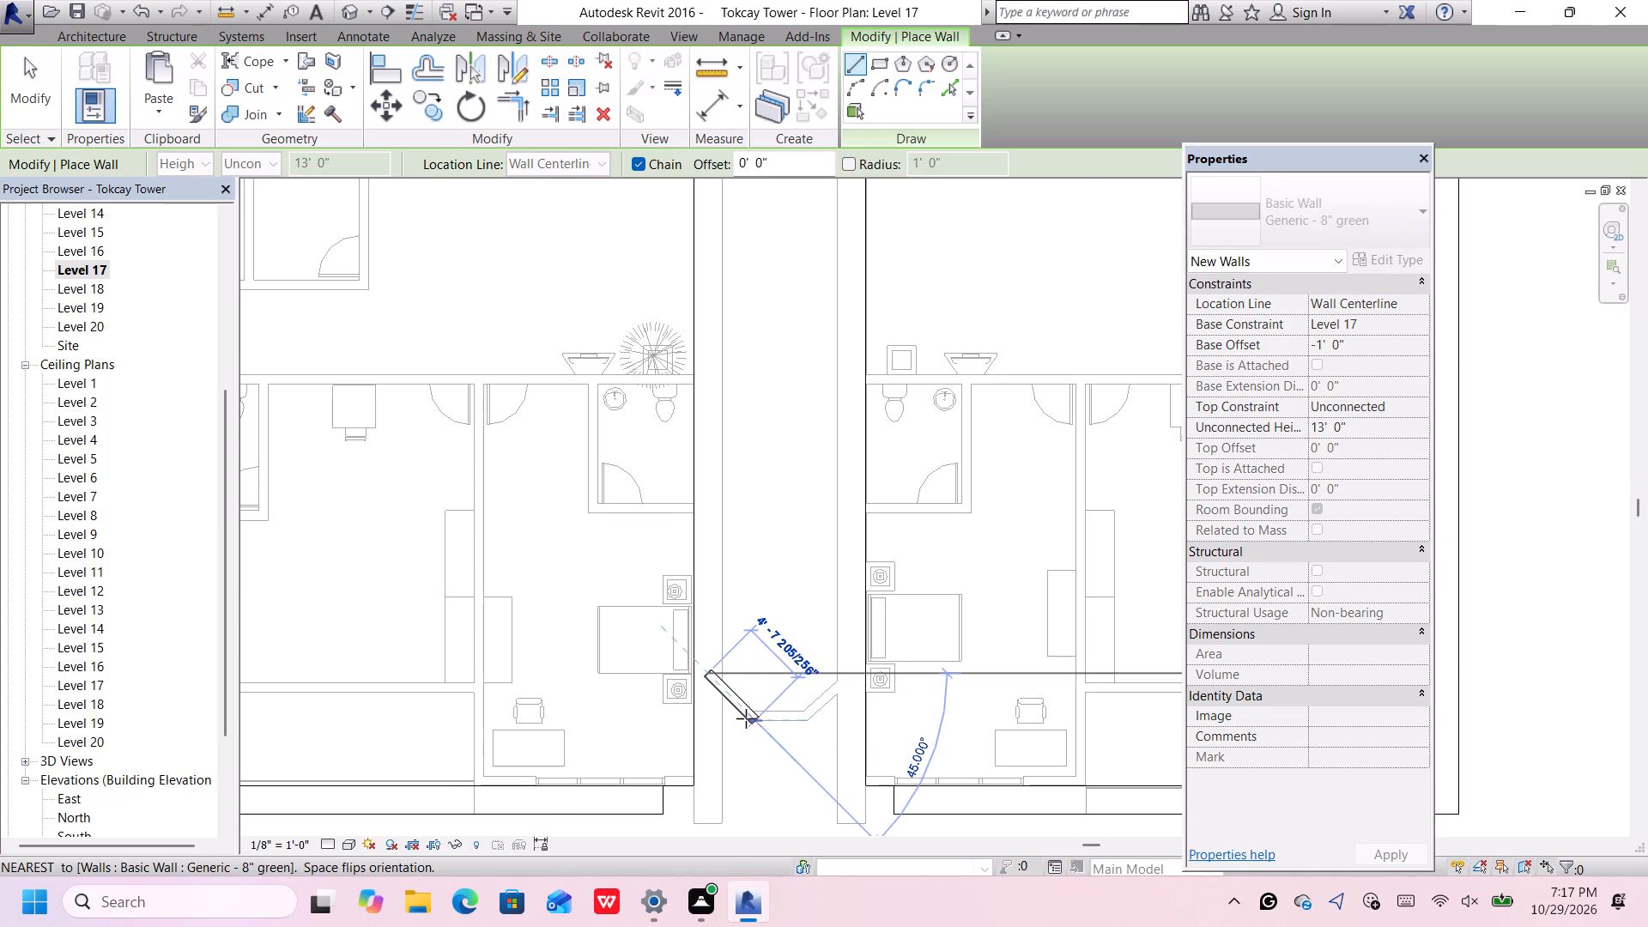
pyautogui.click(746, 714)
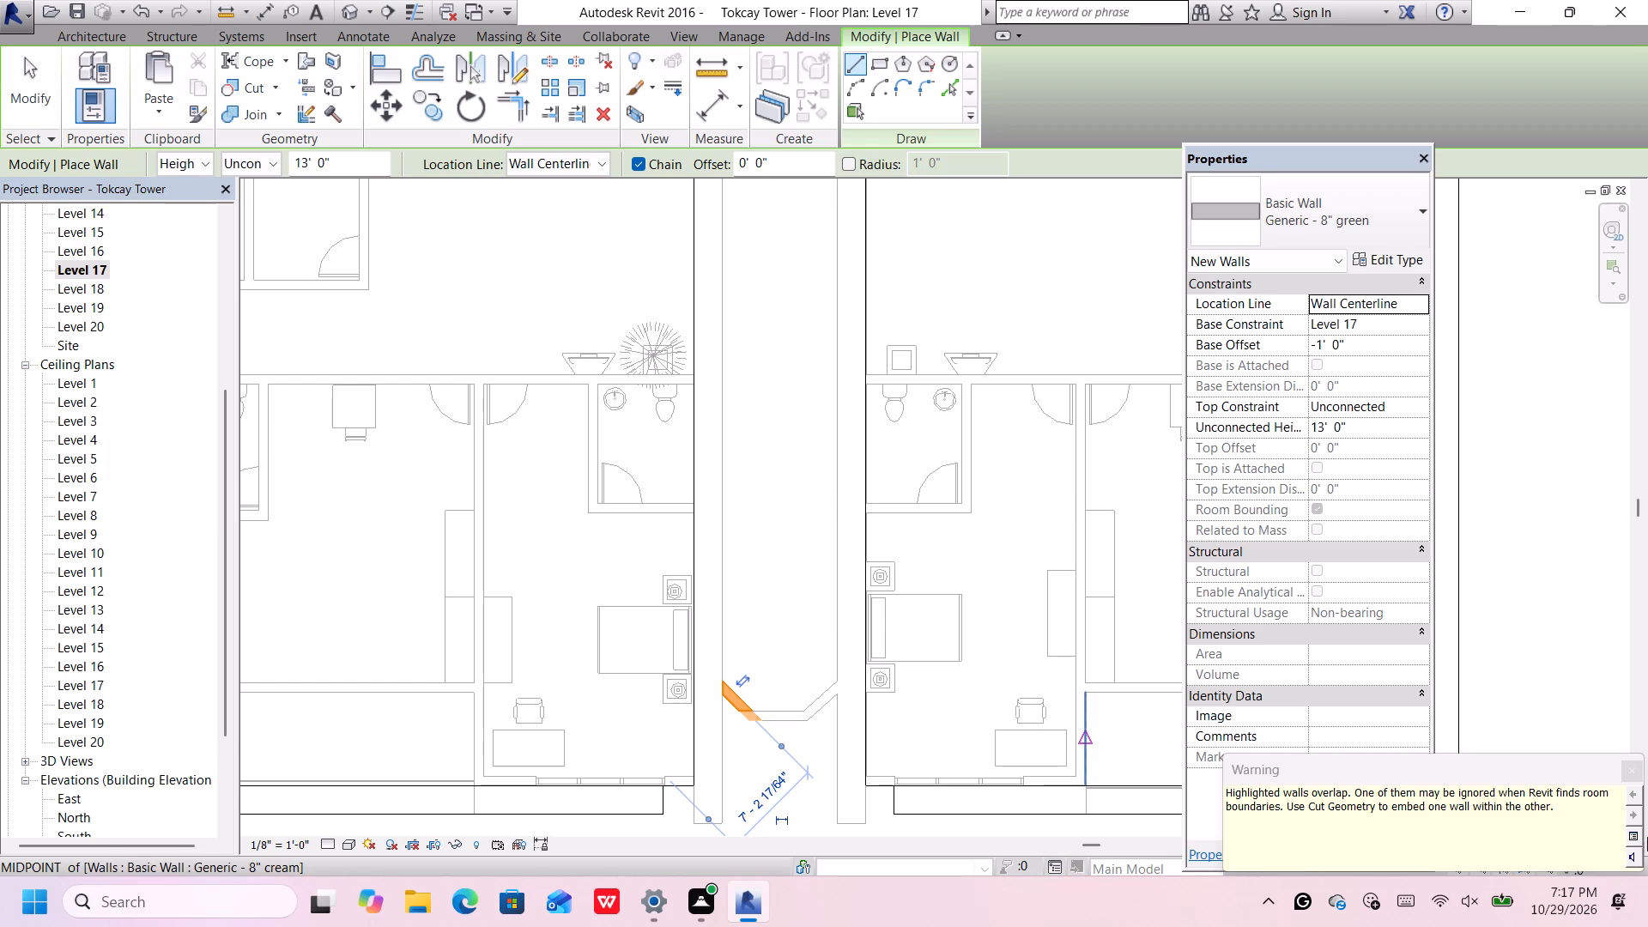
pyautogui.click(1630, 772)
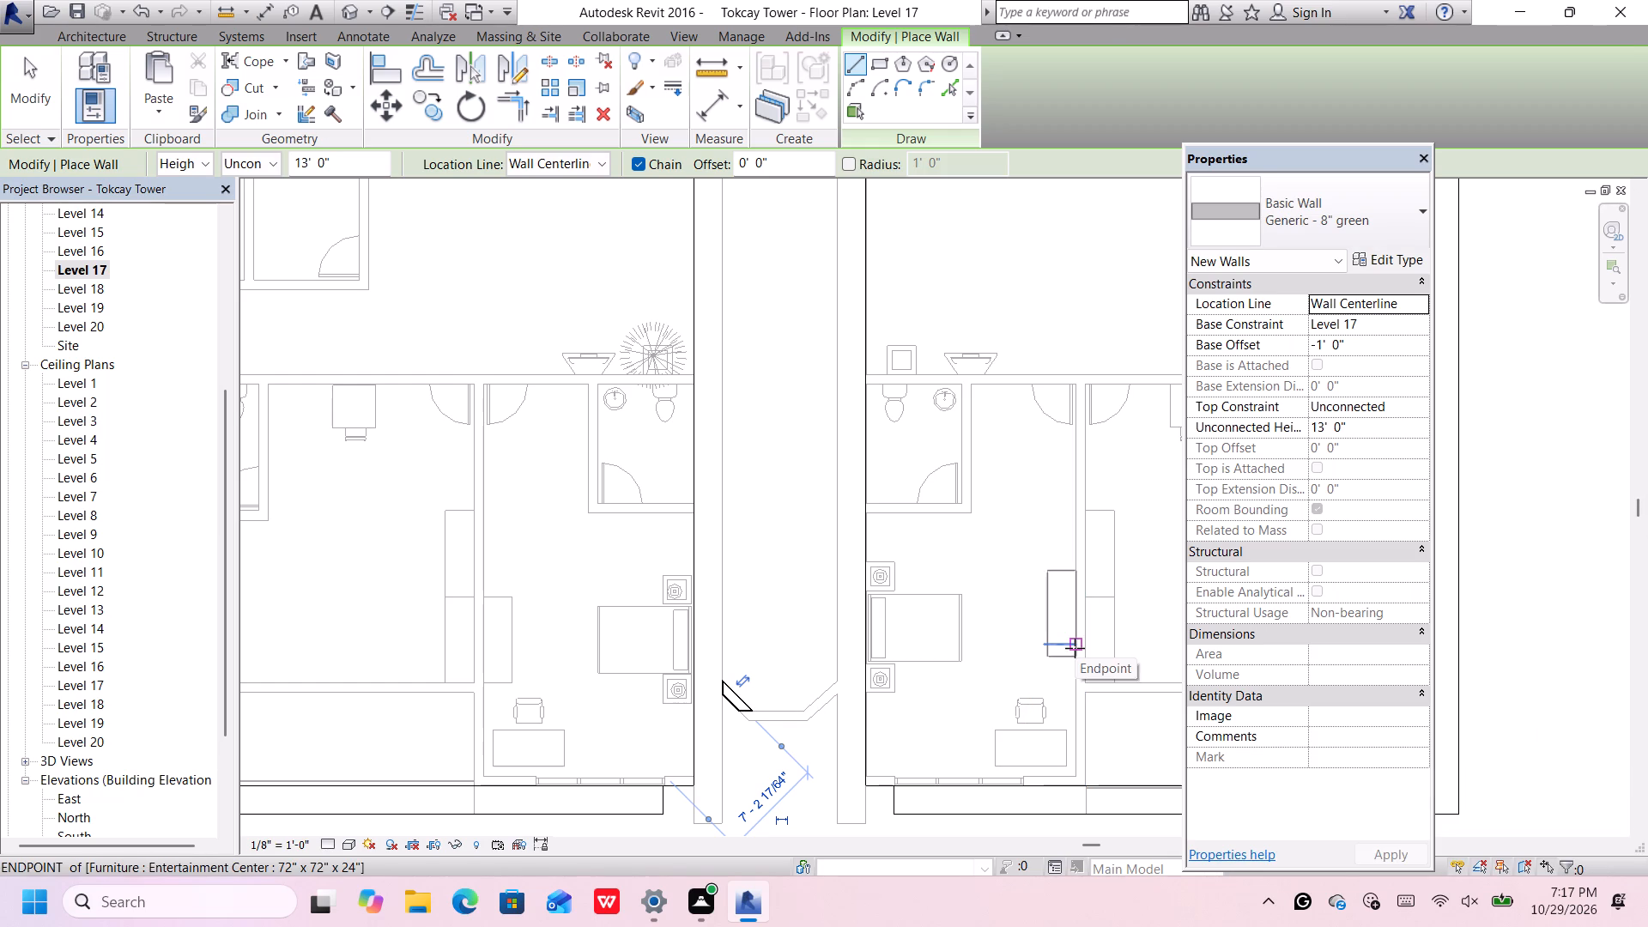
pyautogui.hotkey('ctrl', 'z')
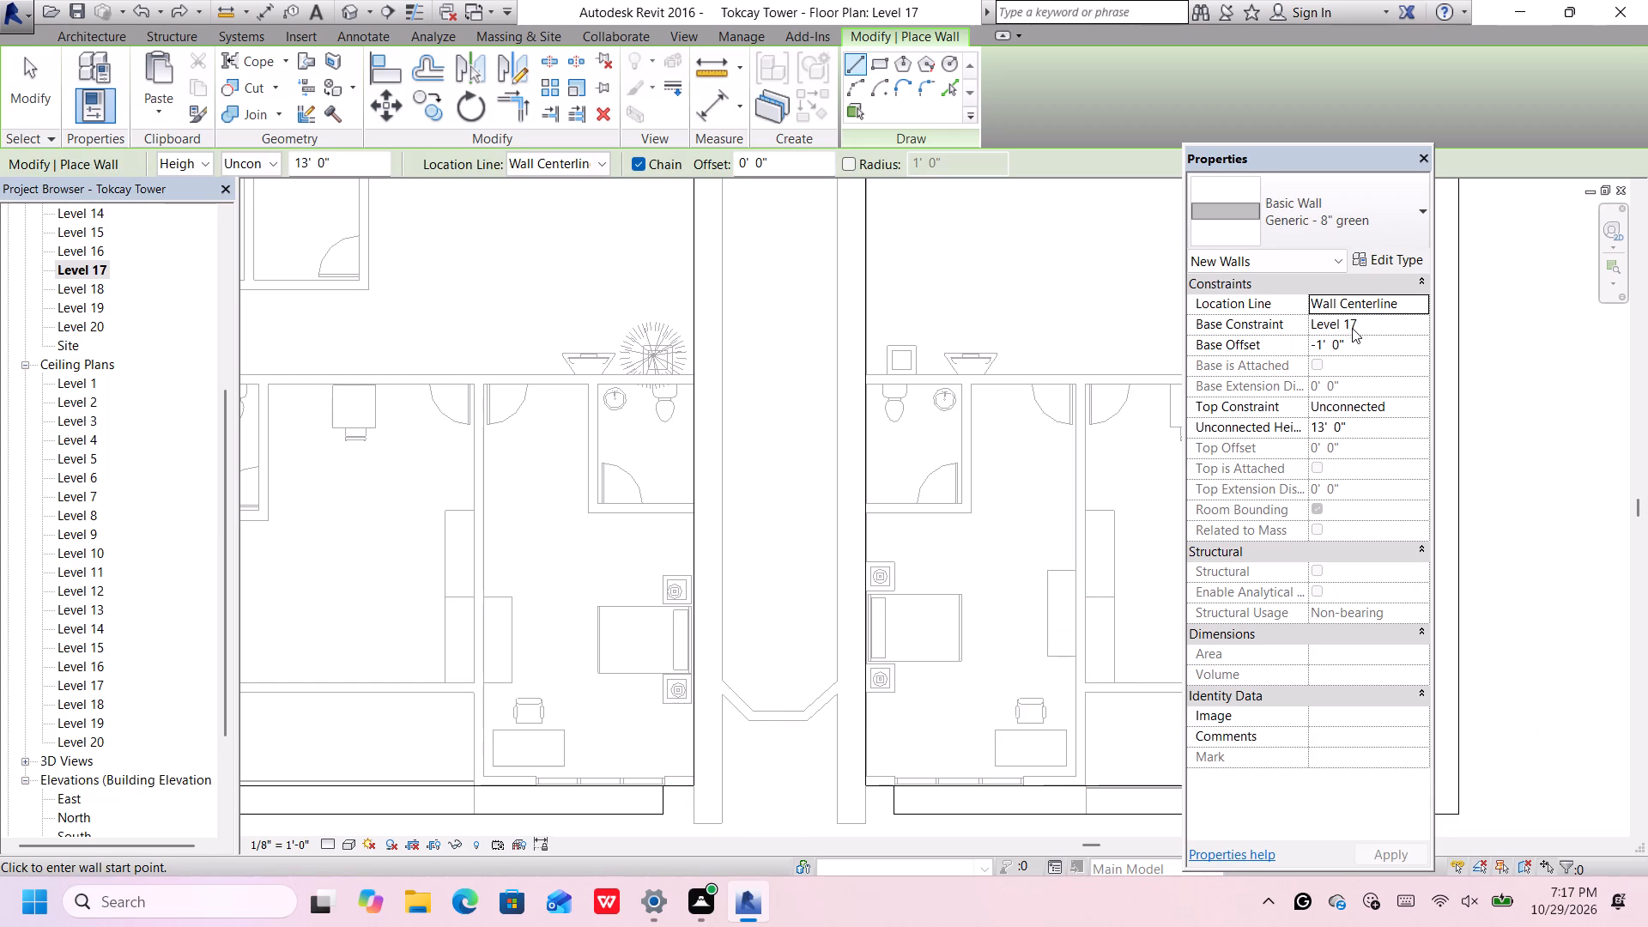
# Set the new walls' base offset to 0 and unconnected height to 5'.
pyautogui.click(1354, 351)
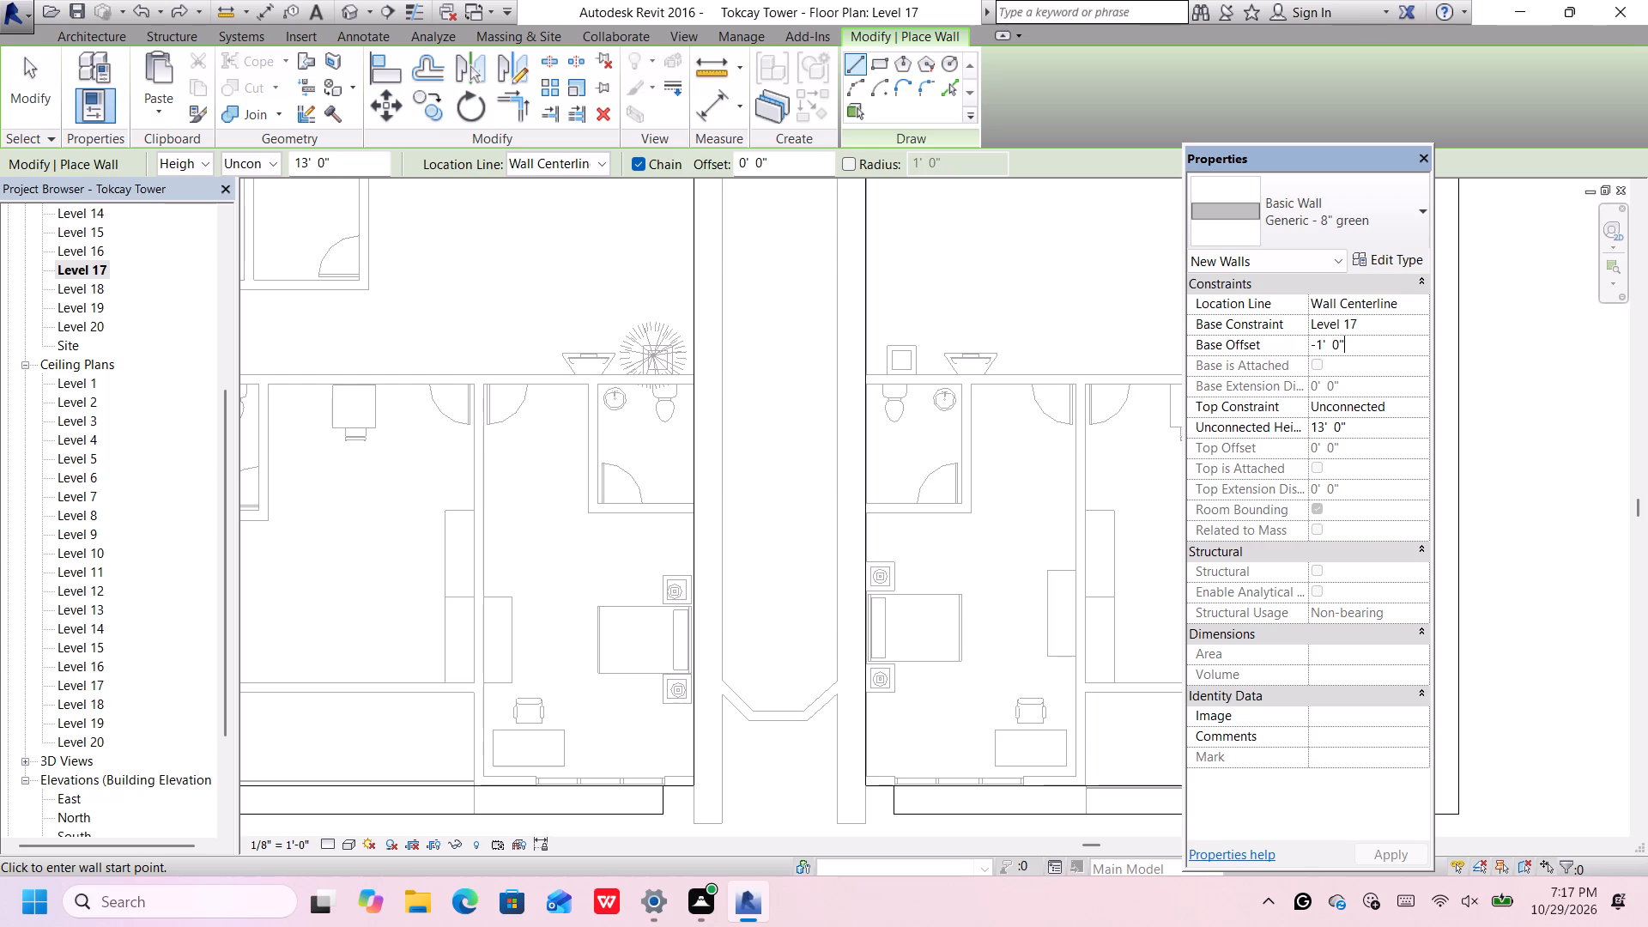
pyautogui.press('BackSpace')
pyautogui.press('BackSpace')
pyautogui.press('BackSpace')
pyautogui.press('BackSpace')
pyautogui.press('BackSpace')
pyautogui.press('BackSpace')
pyautogui.press('BackSpace')
pyautogui.press('BackSpace')
pyautogui.press('BackSpace')
pyautogui.press('BackSpace')
pyautogui.press('BackSpace')
pyautogui.press('BackSpace')
pyautogui.press('BackSpace')
pyautogui.press('0')
pyautogui.press('Return')
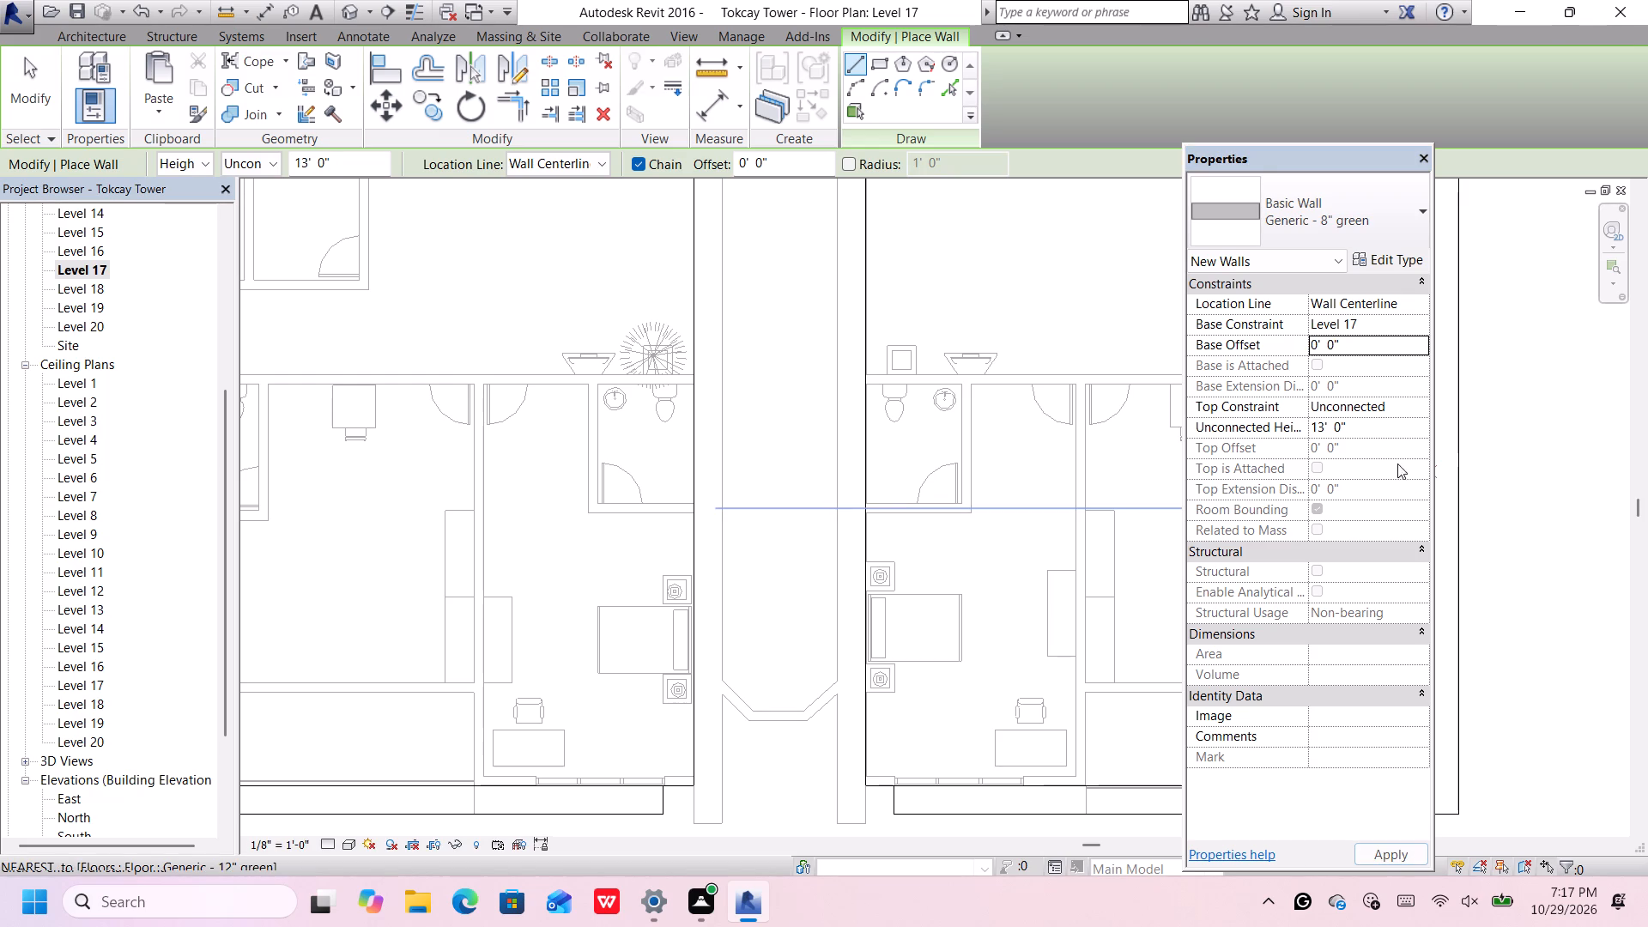
pyautogui.click(1376, 430)
pyautogui.press('BackSpace')
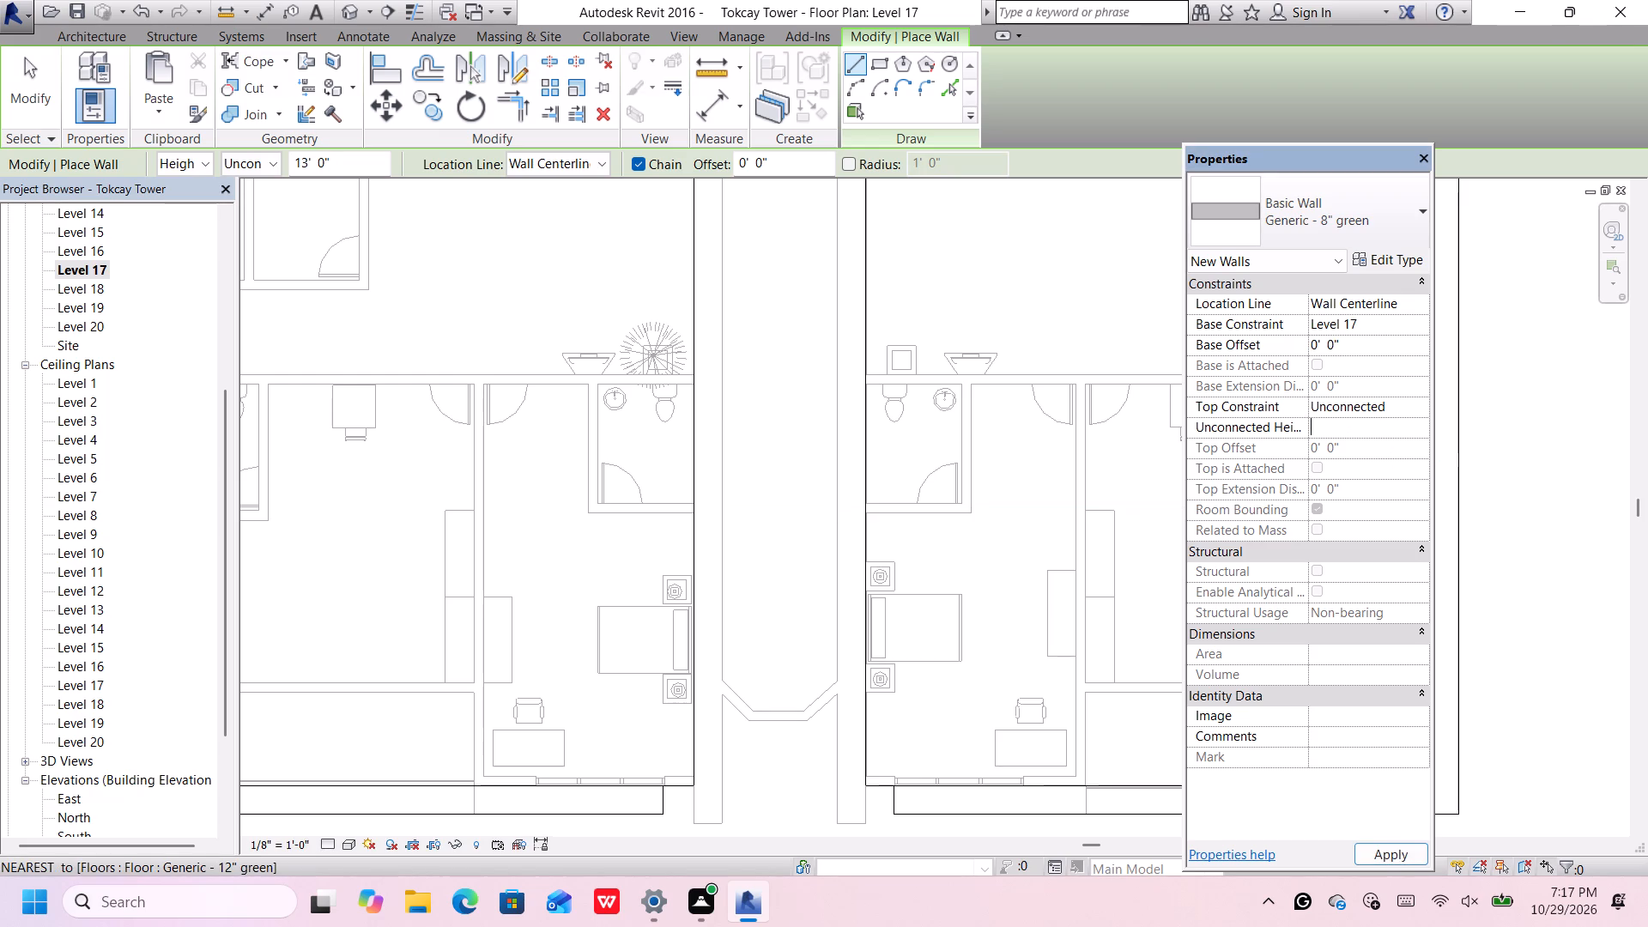
pyautogui.write("5'")
pyautogui.press('Return')
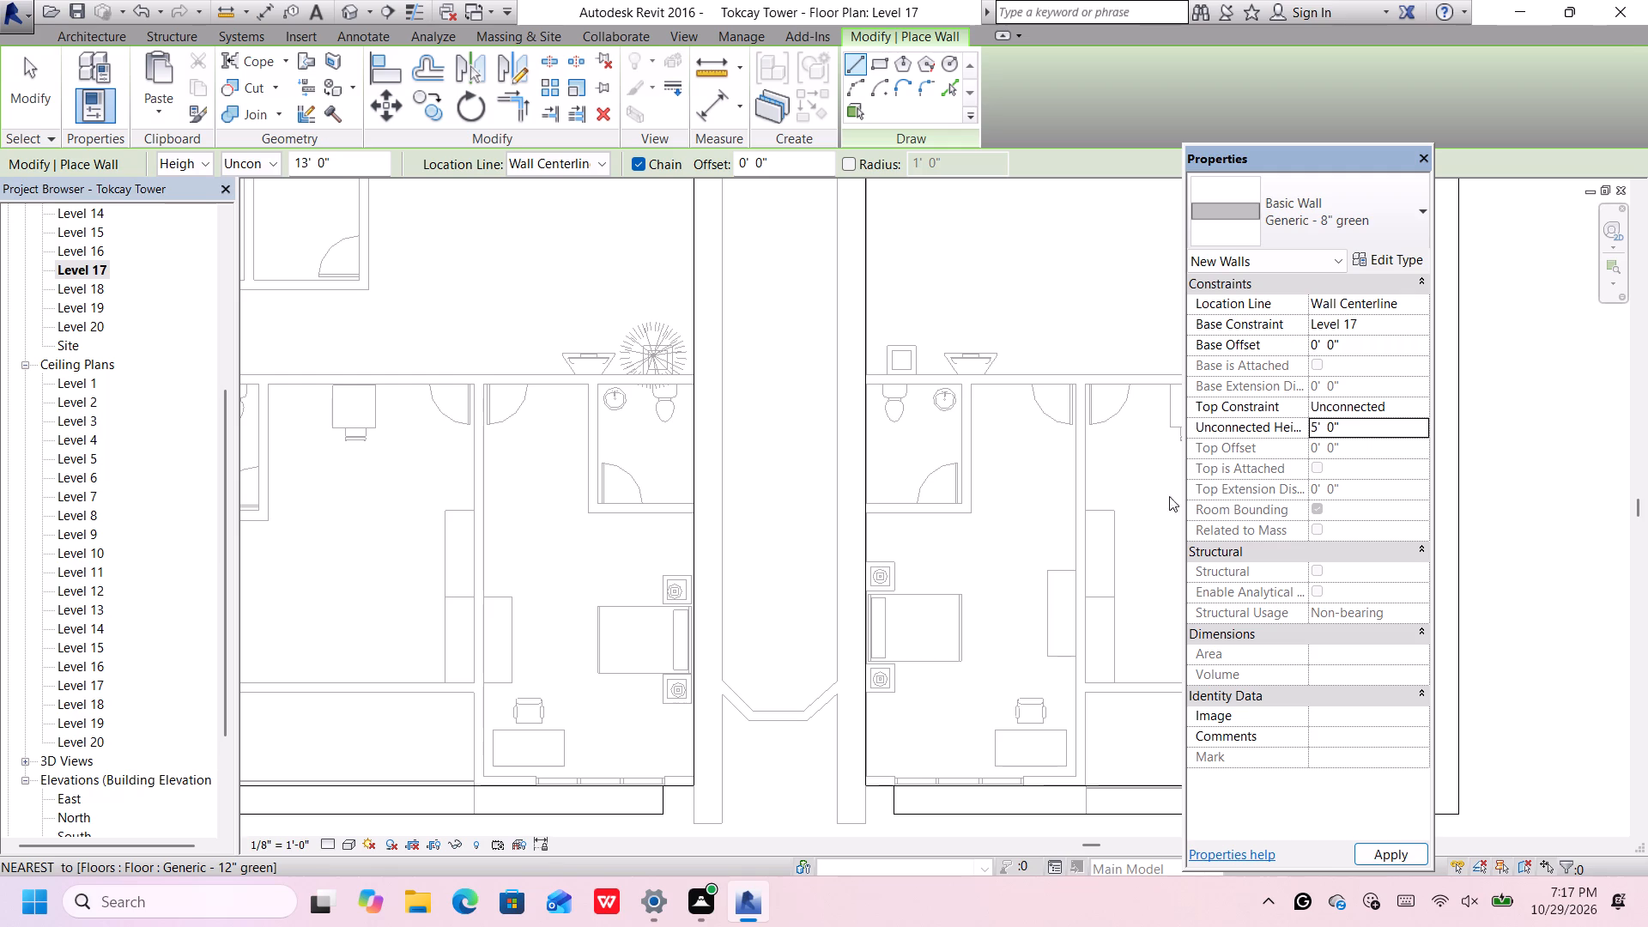
# Draw three chained walls over the core's angled south end: a slanted one, a straight one about 3'-10", and a slanted one about 4'-3".
pyautogui.scroll(1, 718, 693)
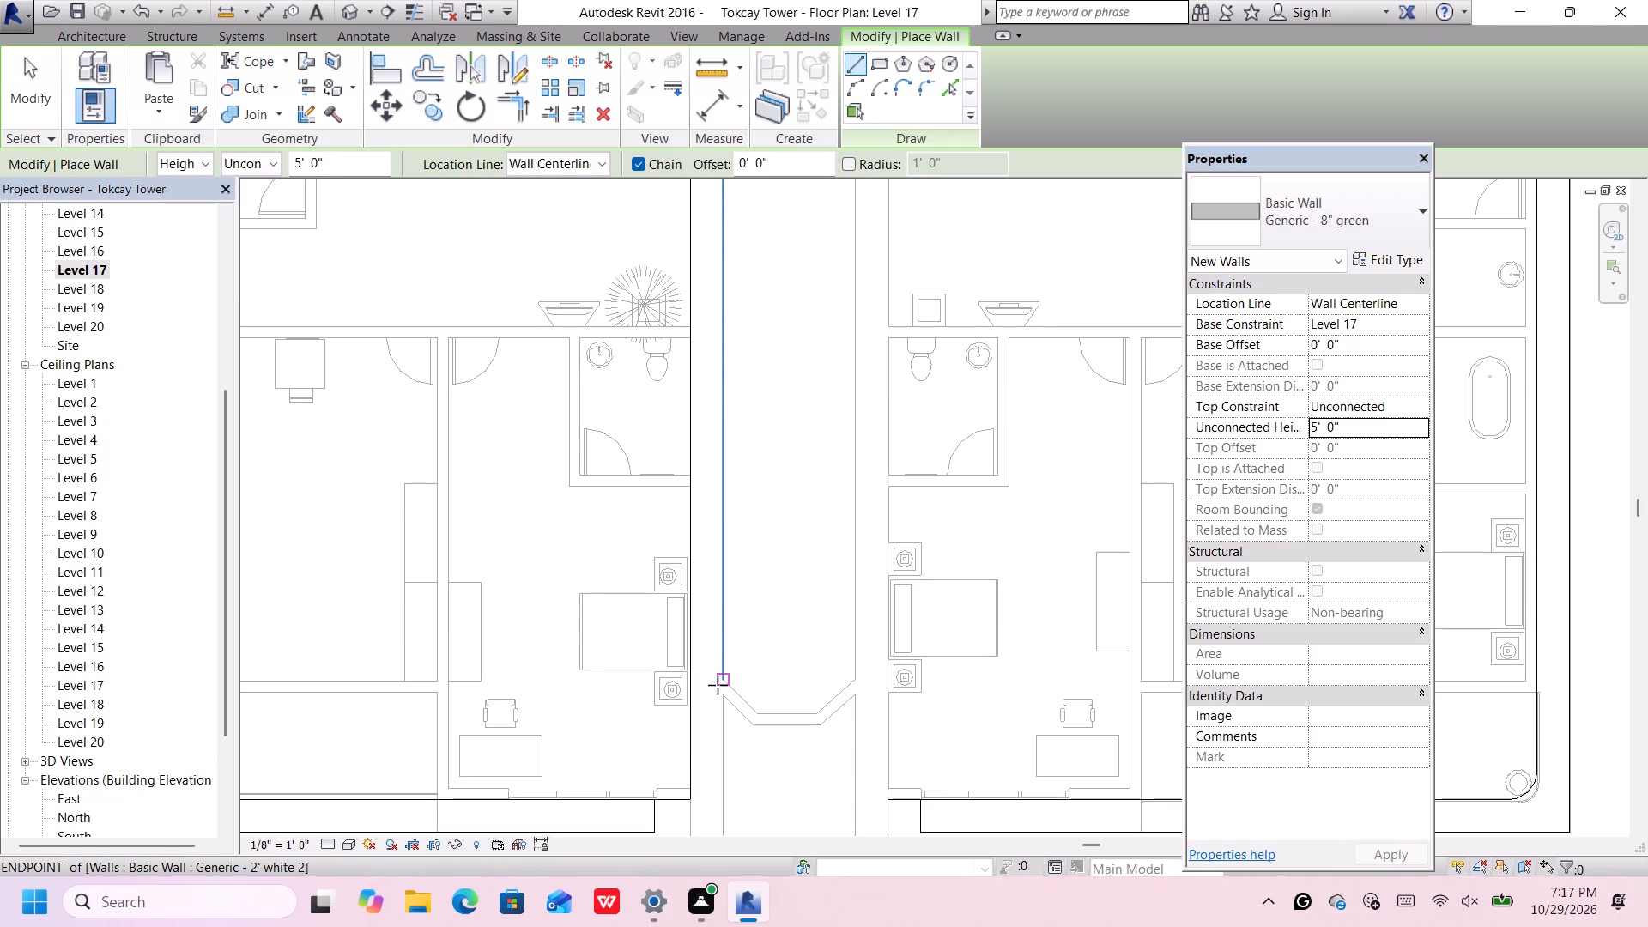
pyautogui.scroll(1, 713, 685)
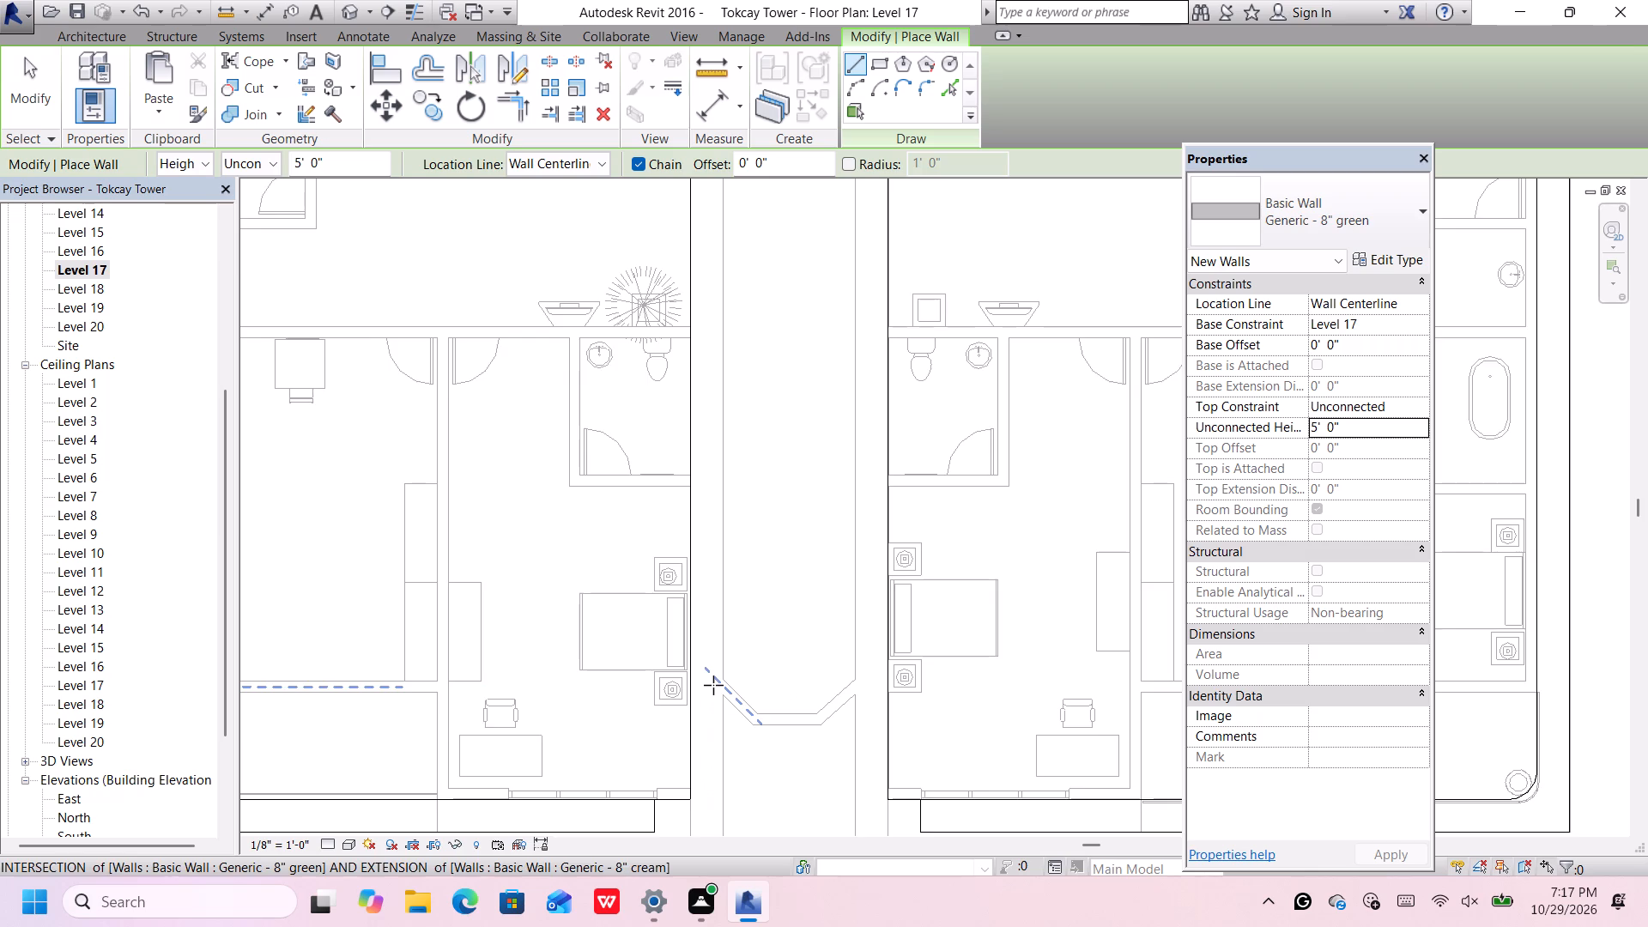
pyautogui.click(701, 669)
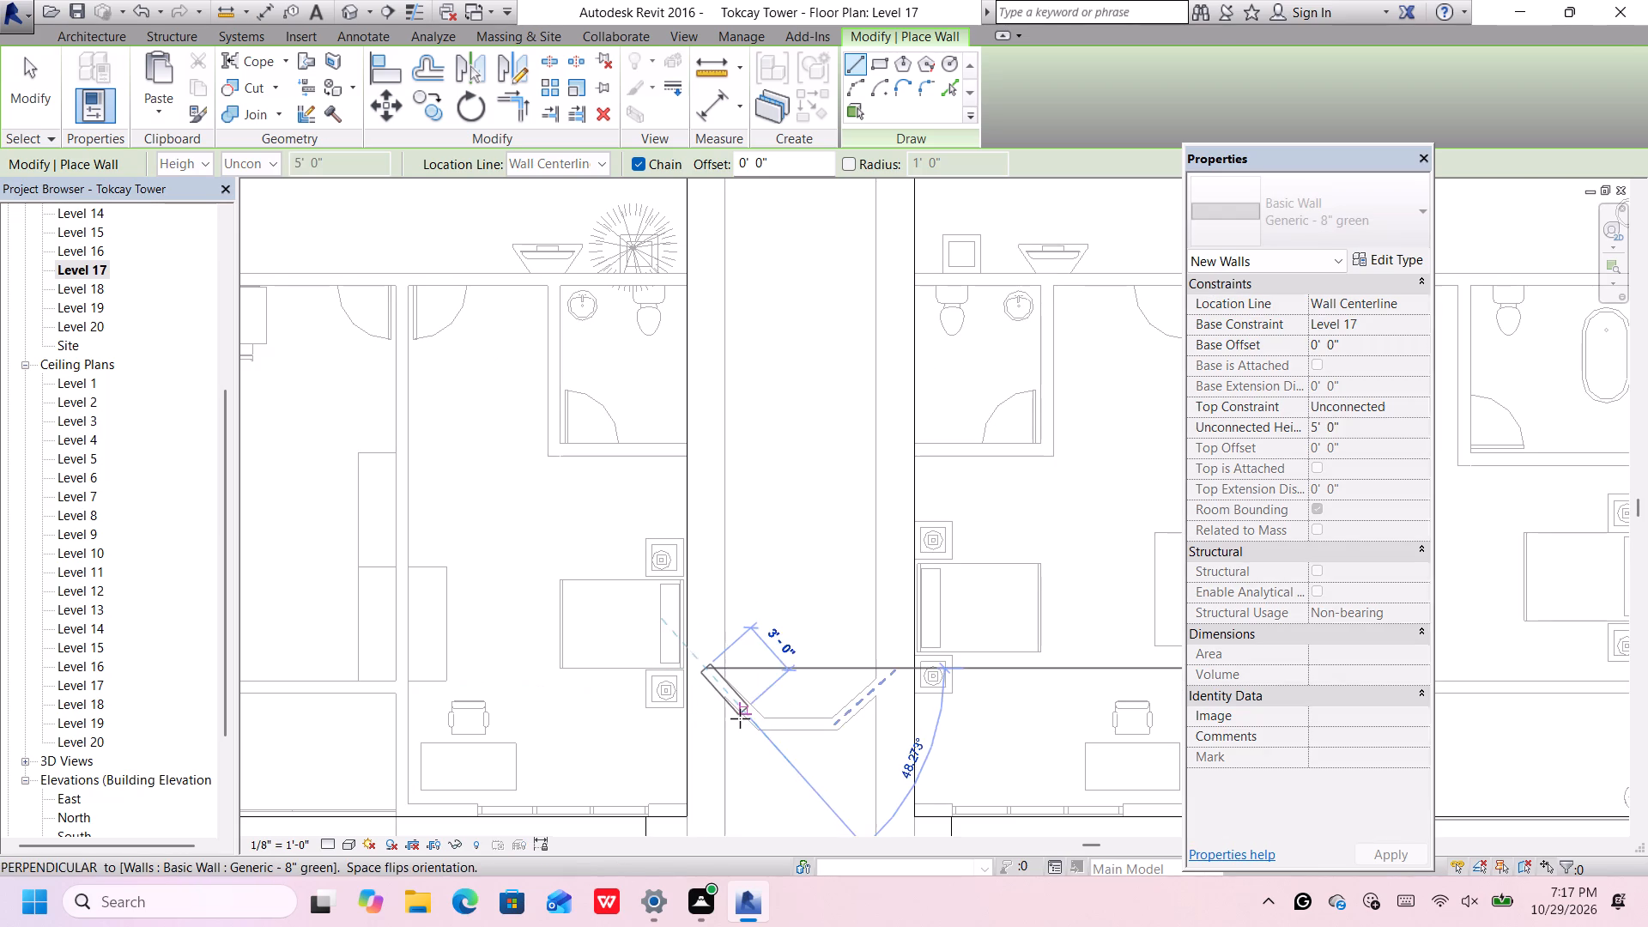
pyautogui.click(759, 723)
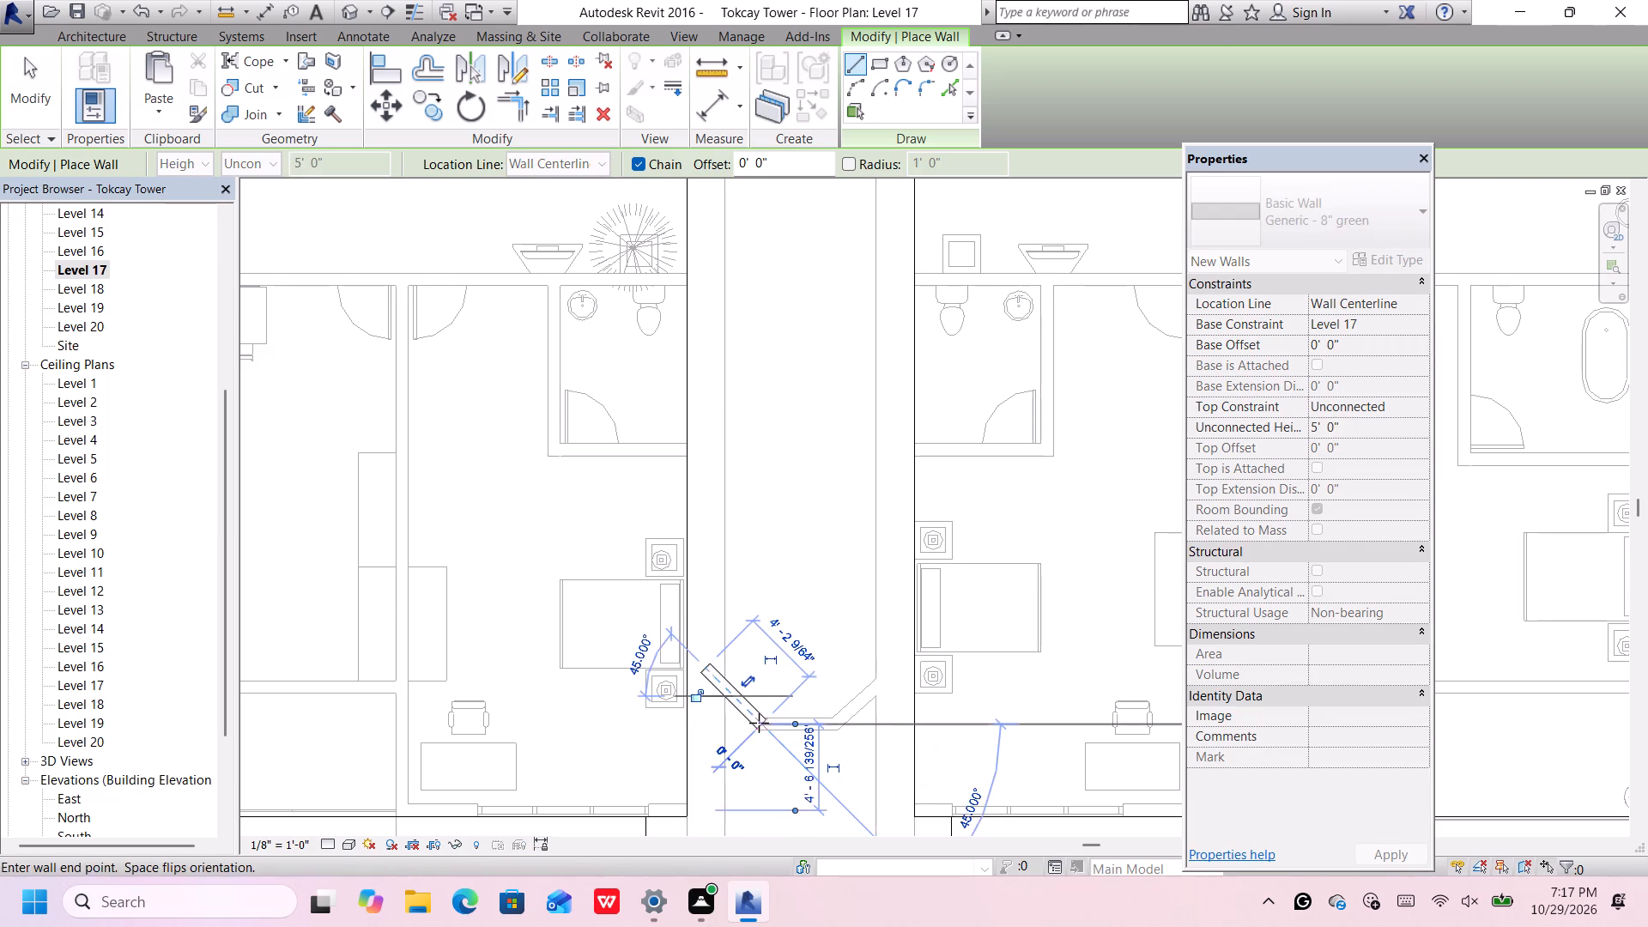
pyautogui.click(832, 723)
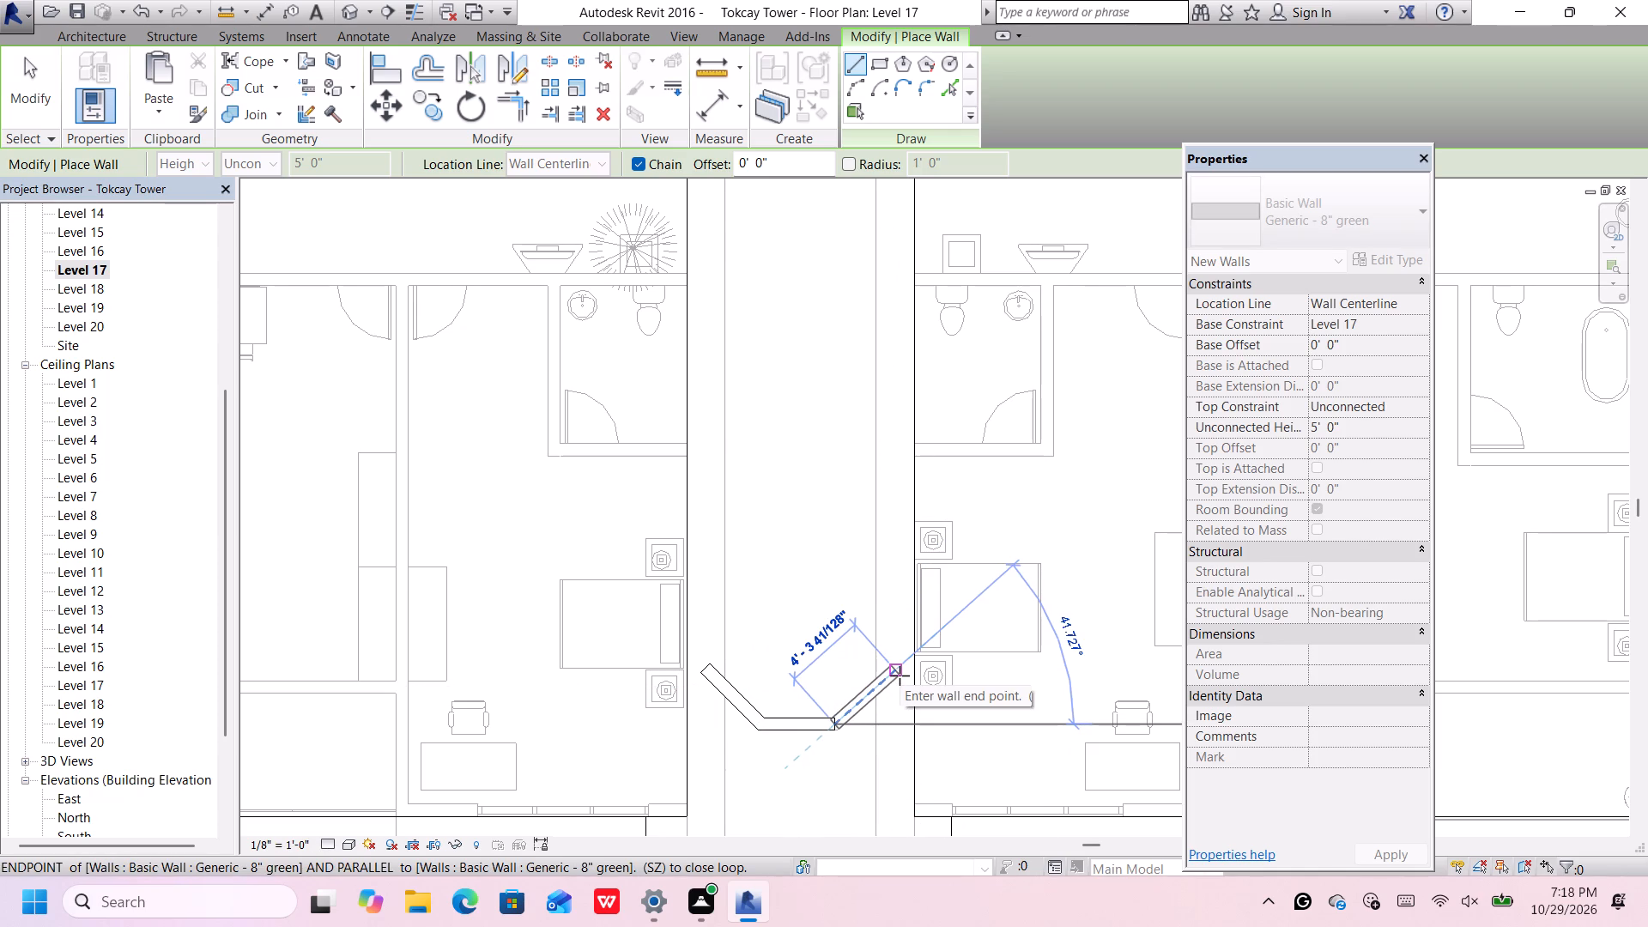
pyautogui.click(900, 676)
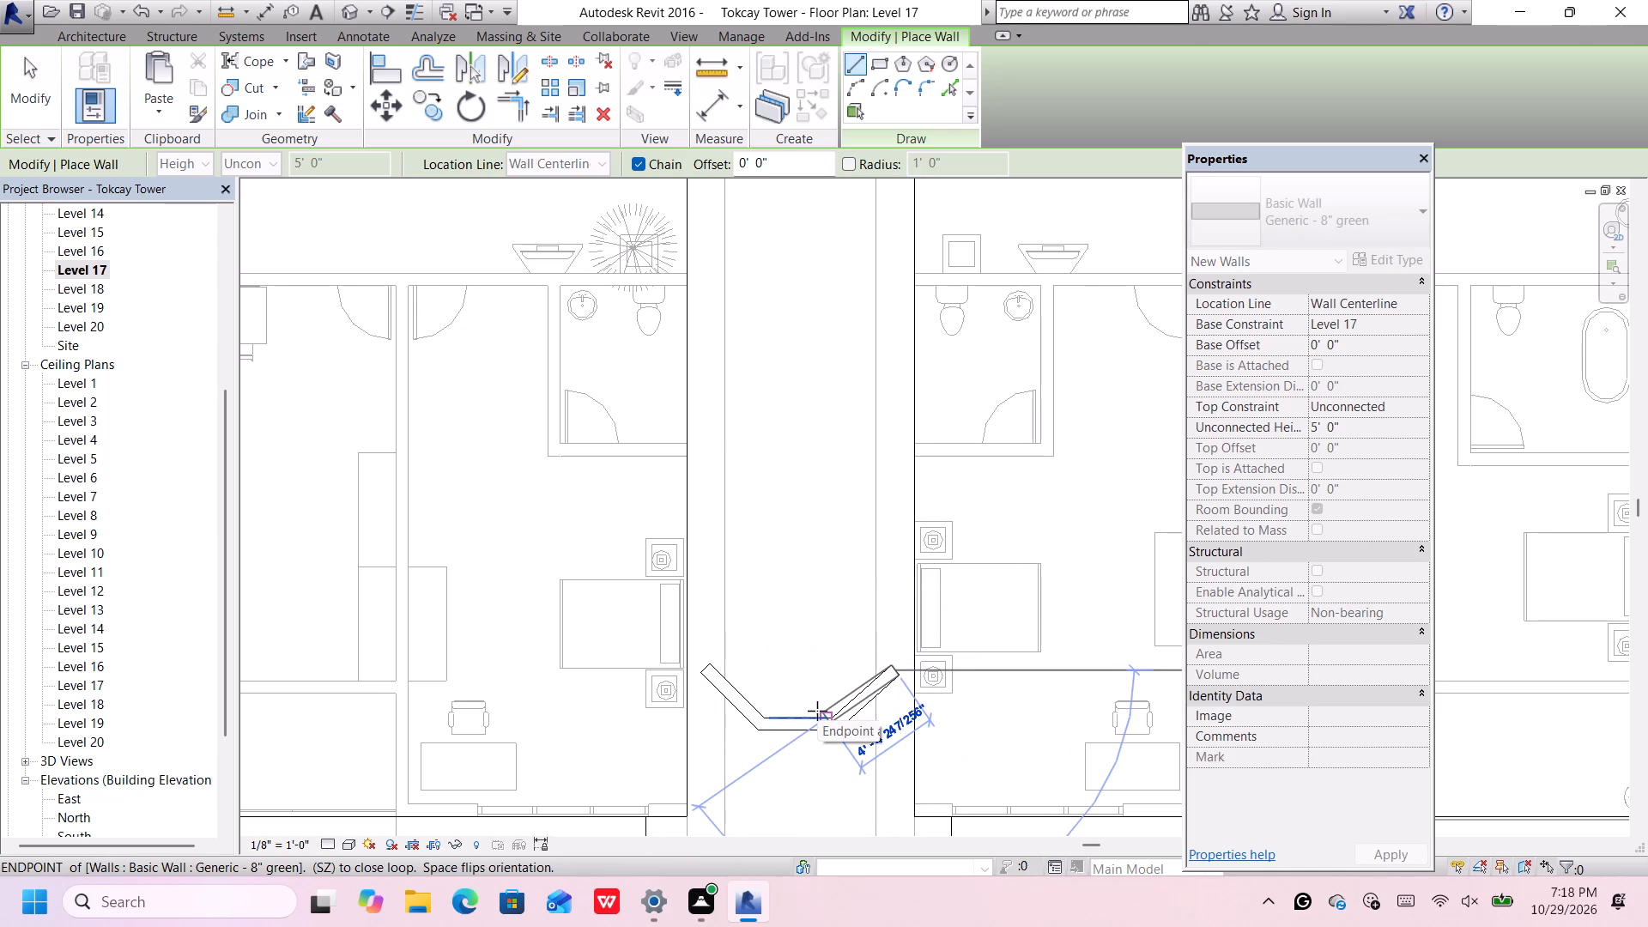
pyautogui.press('Escape')
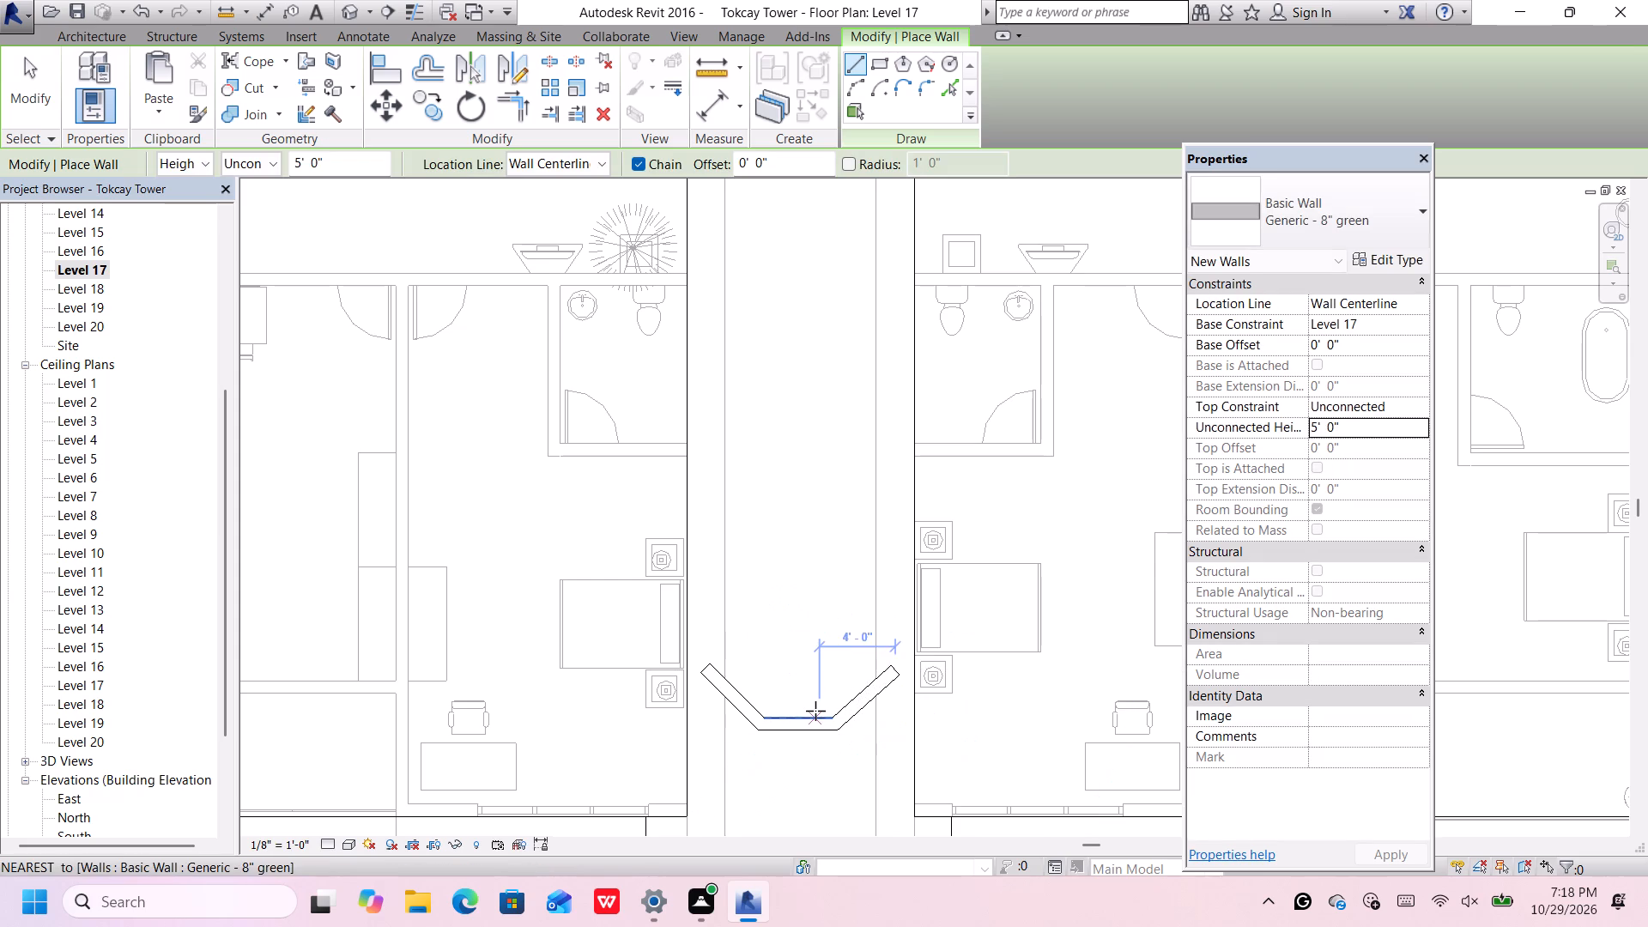
pyautogui.scroll(-5, 814, 705)
pyautogui.moveTo(781, 760); pyautogui.dragTo(746, 704, button='middle')
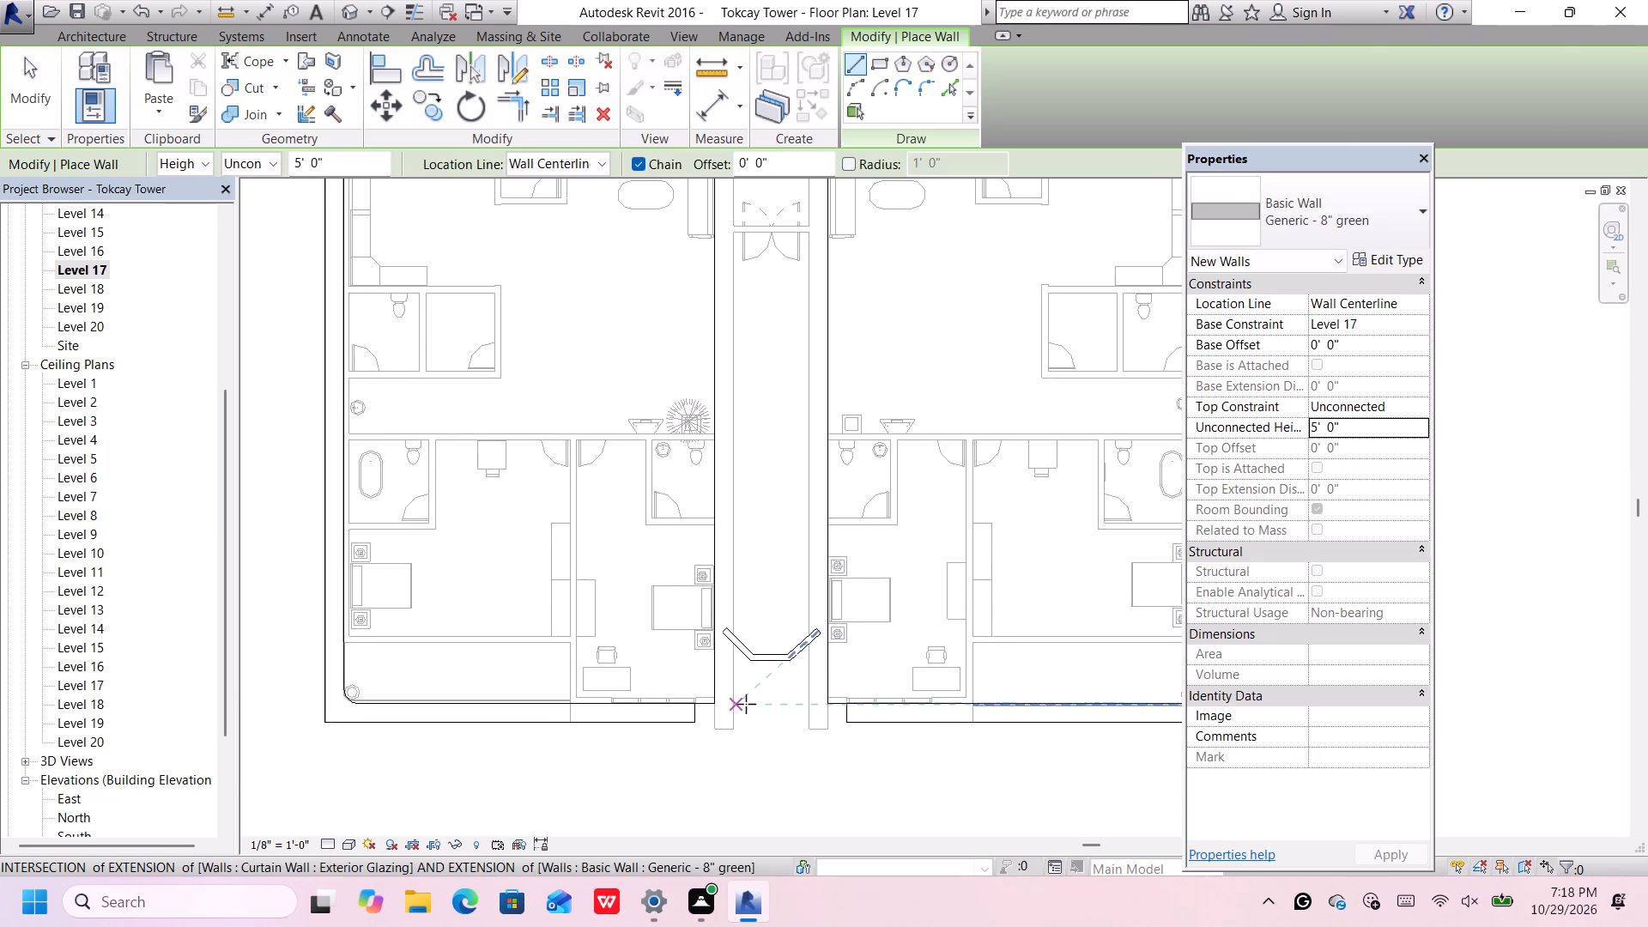
pyautogui.press('Escape')
# Save the project without changing the reminder intervals.
pyautogui.scroll(-2, 770, 688)
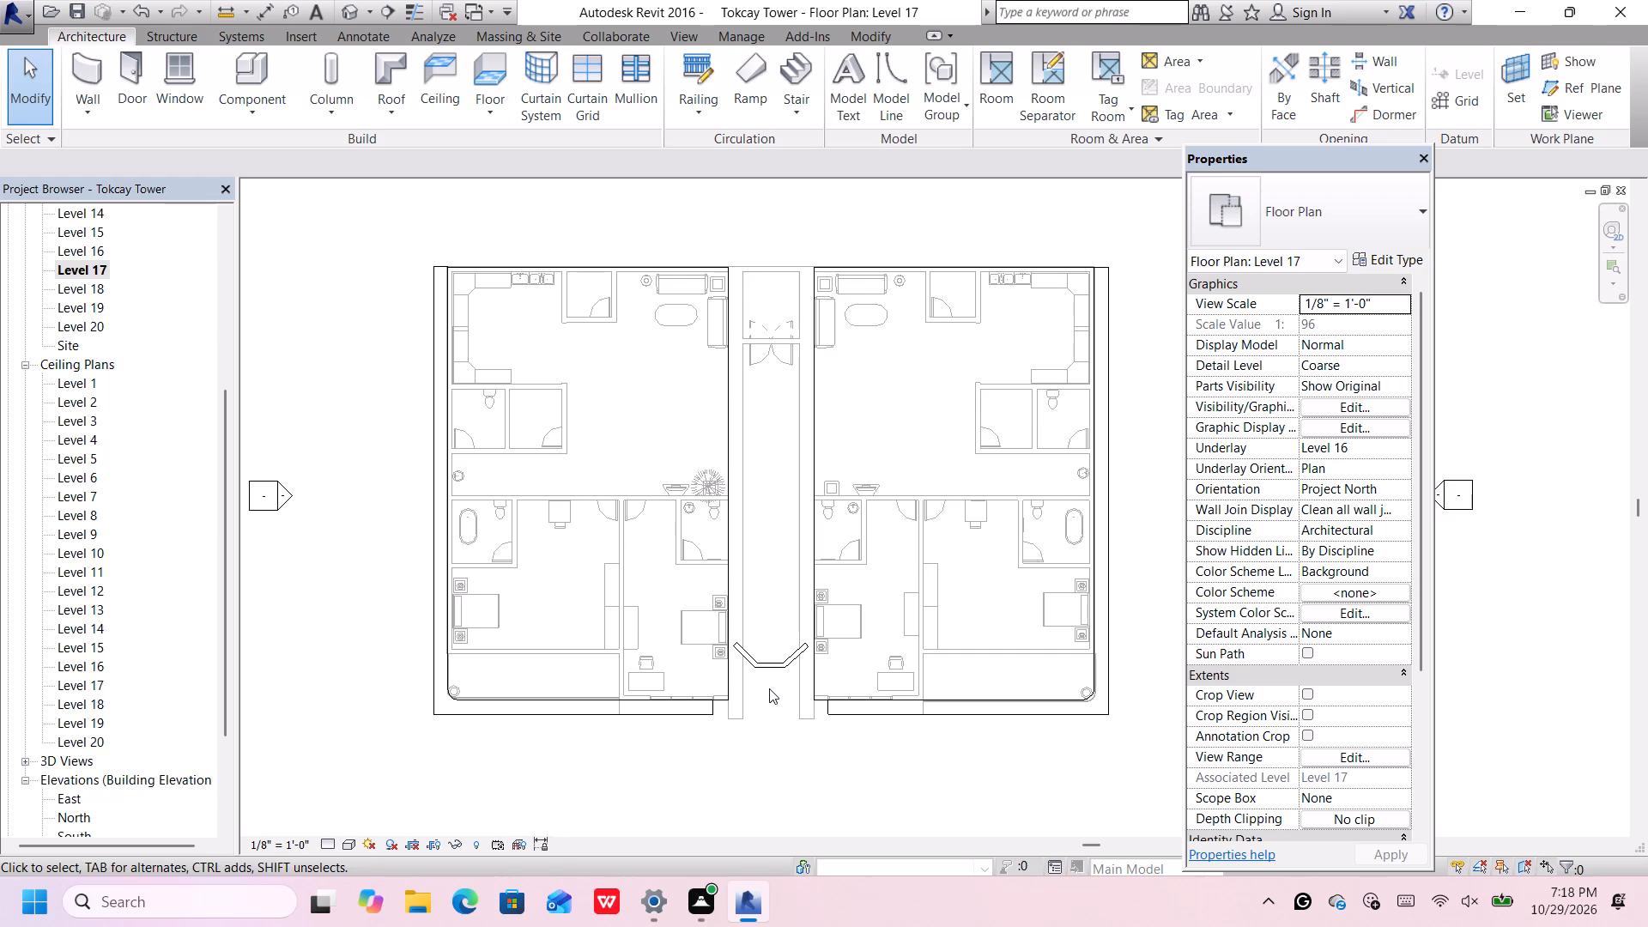
pyautogui.scroll(-2, 769, 688)
pyautogui.scroll(4, 767, 688)
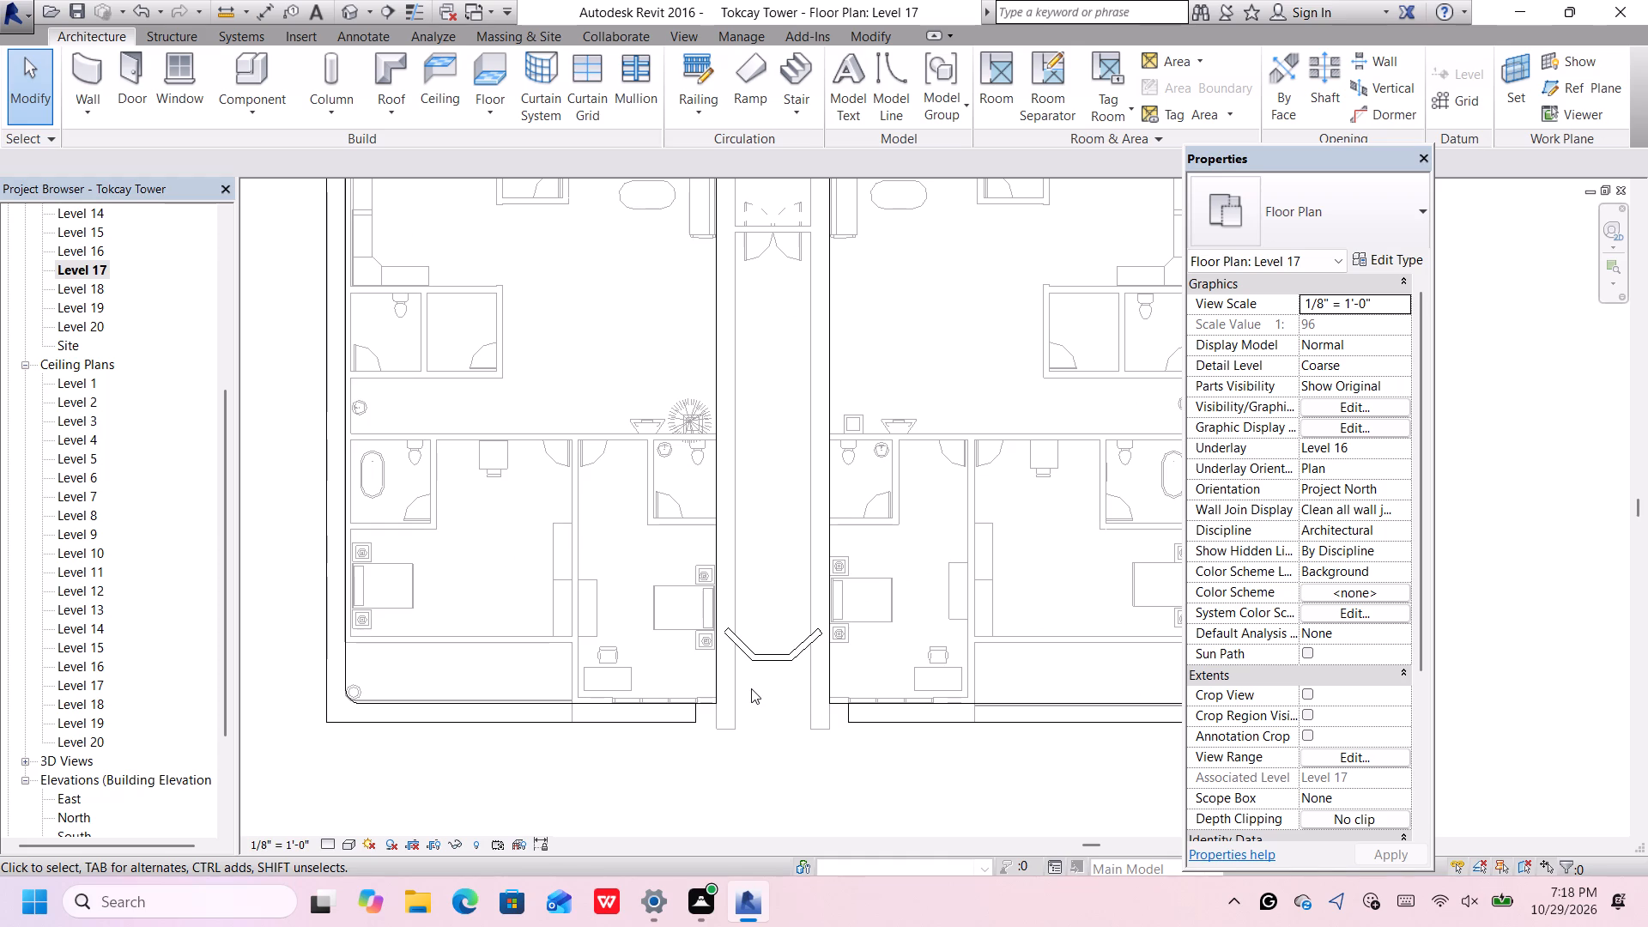
pyautogui.scroll(-1, 749, 689)
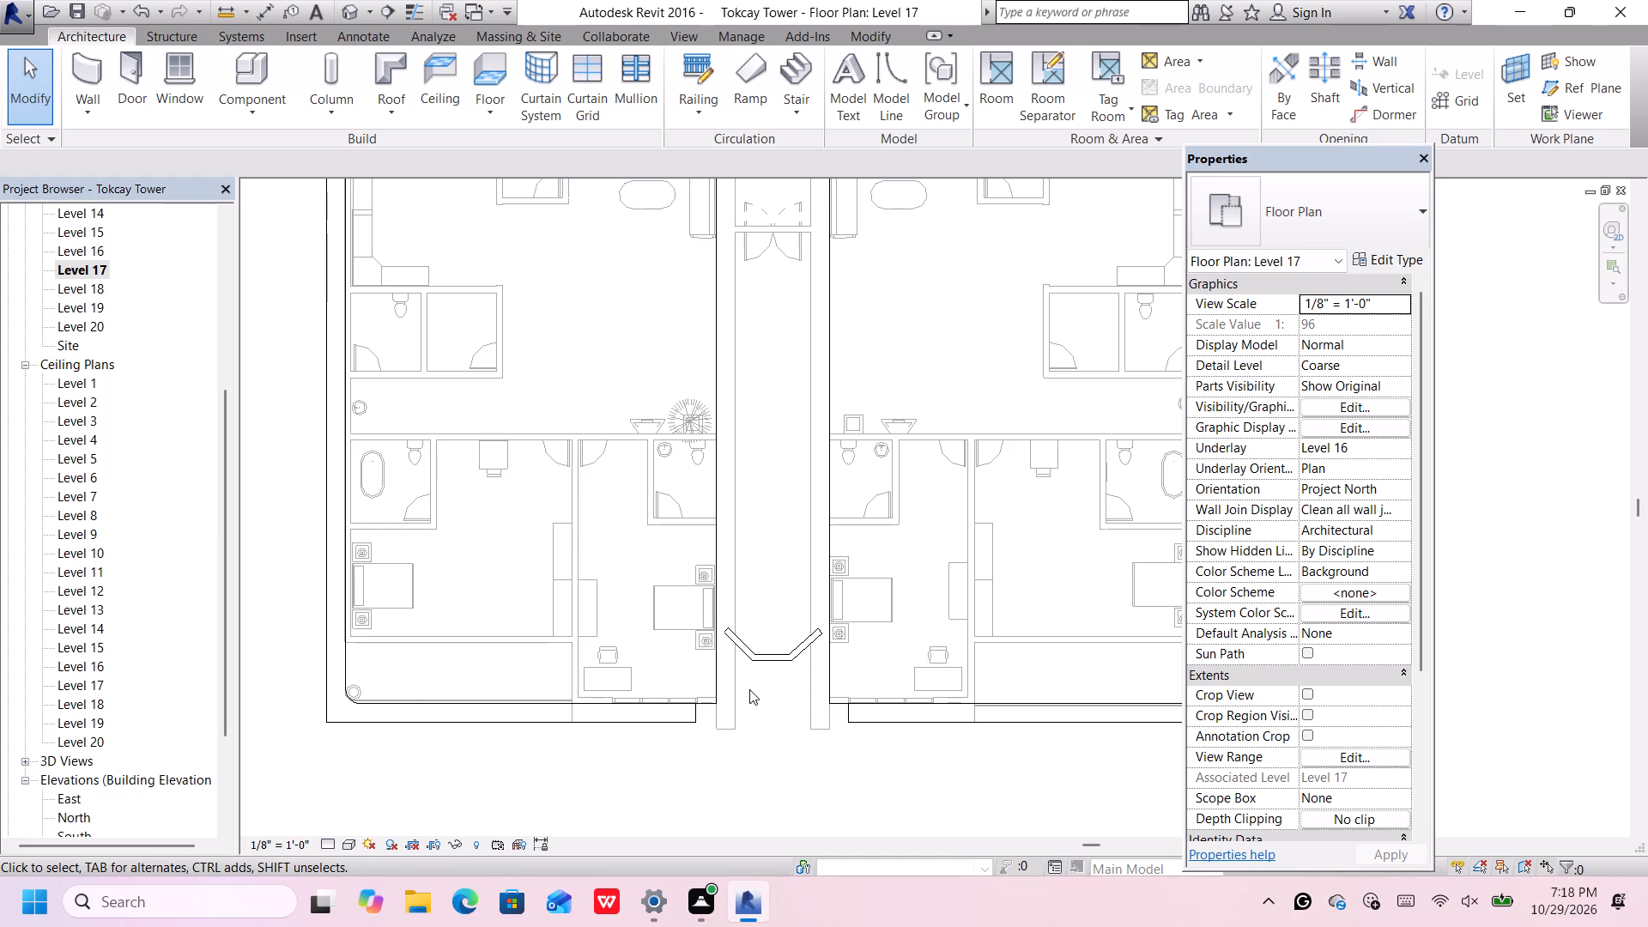
pyautogui.moveTo(747, 691); pyautogui.dragTo(715, 724, button='middle')
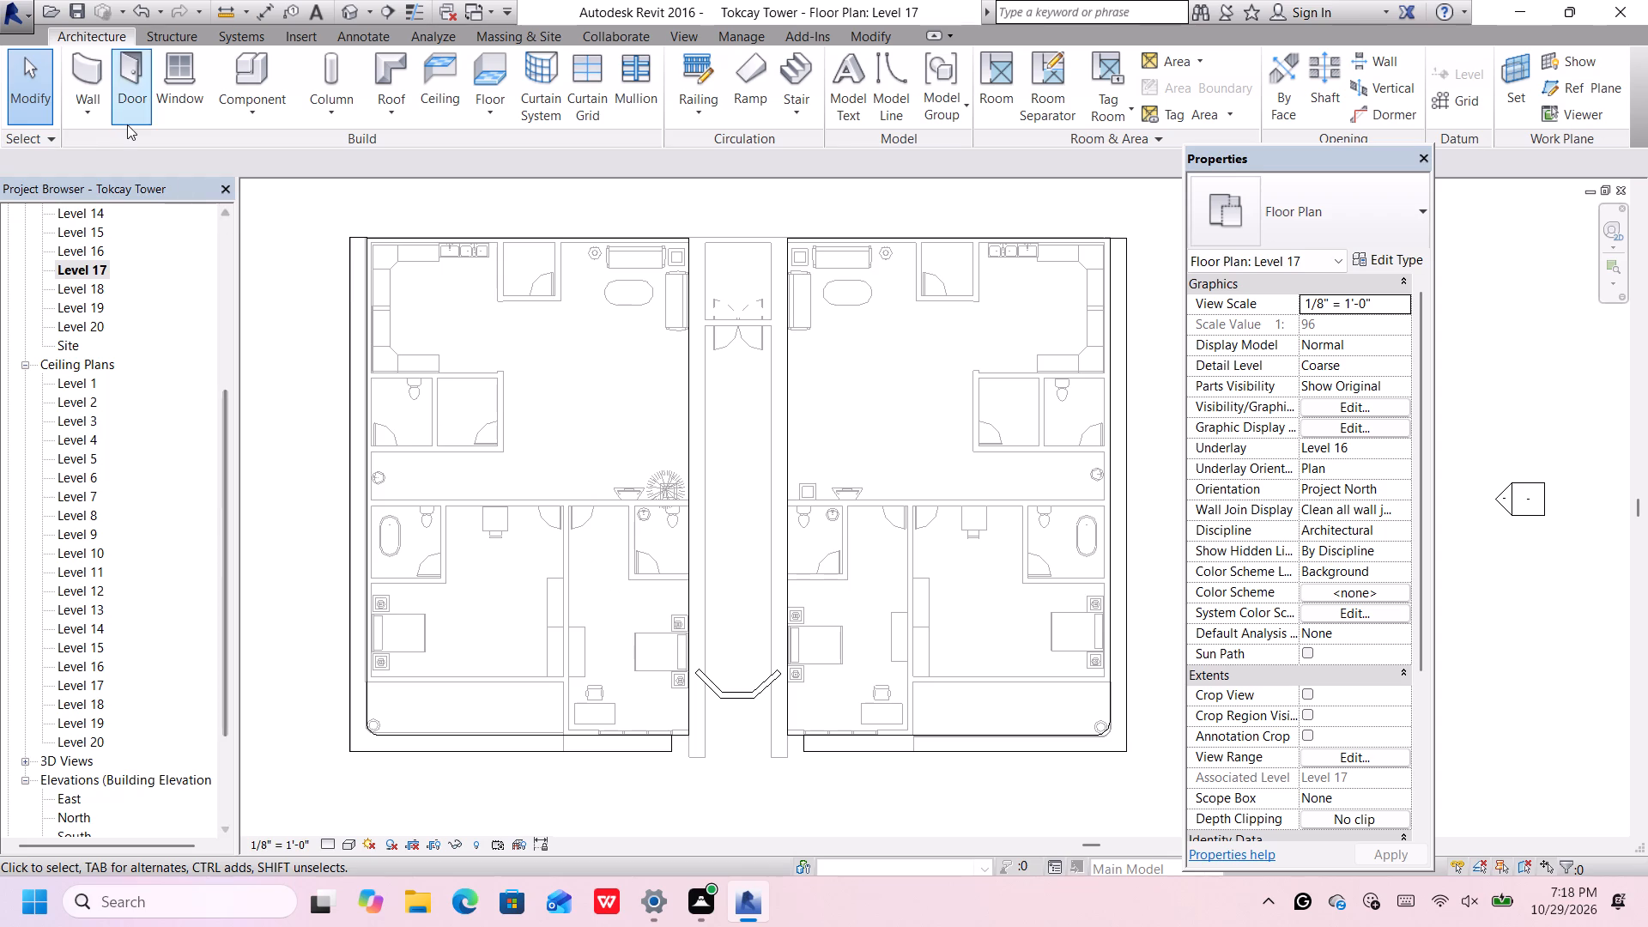
pyautogui.click(81, 74)
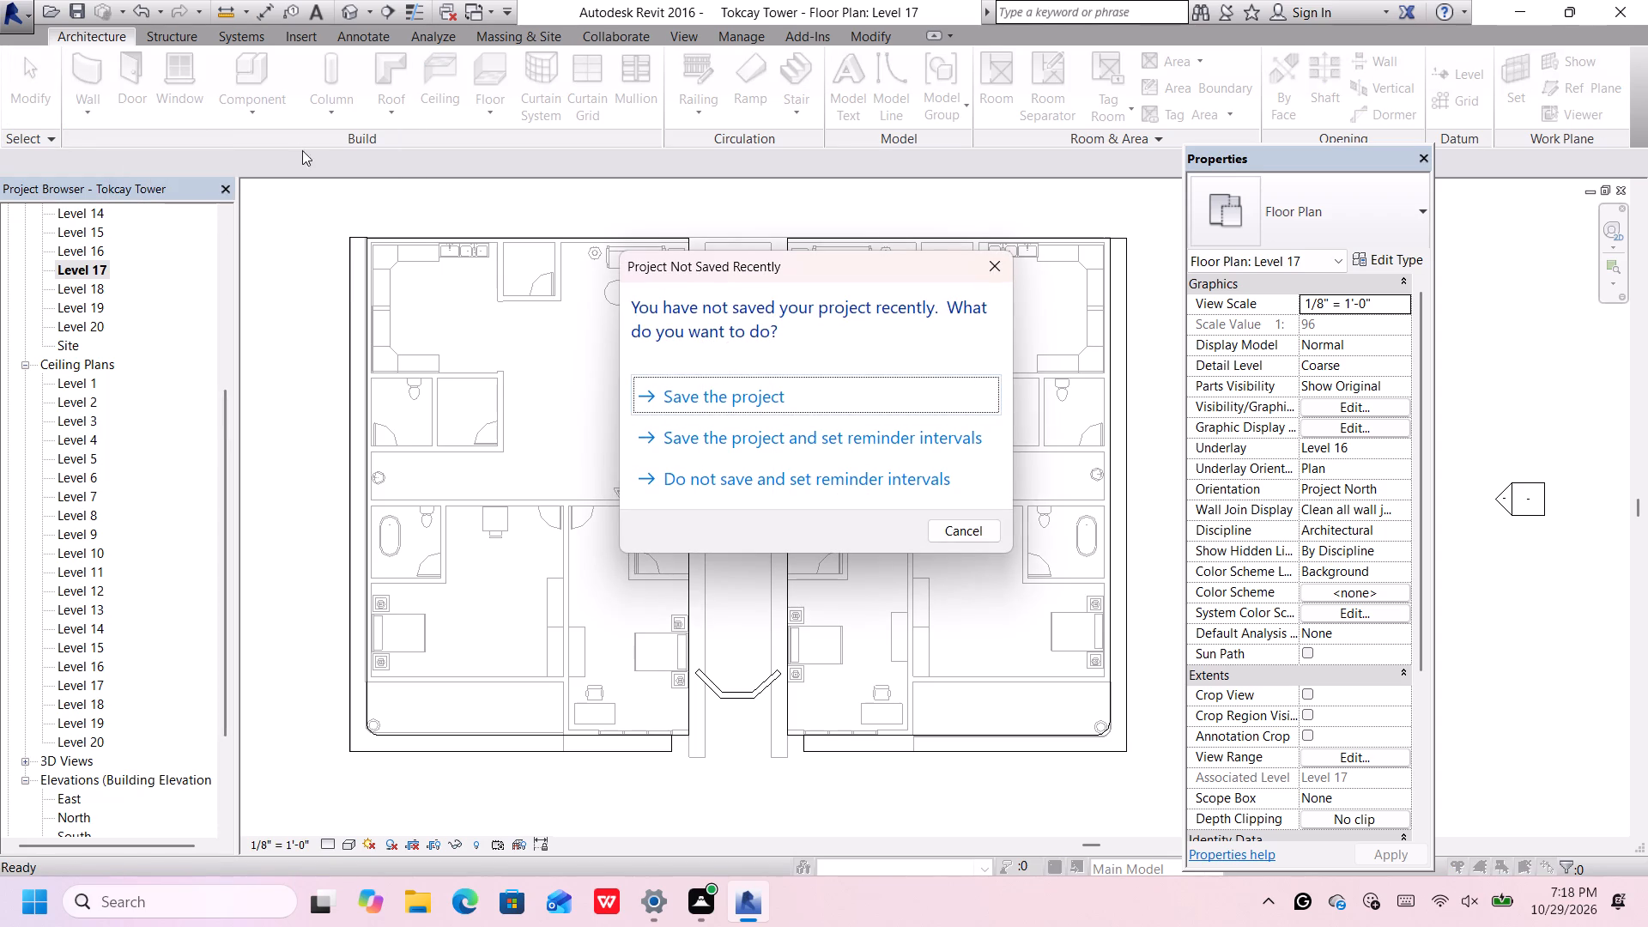
pyautogui.click(720, 391)
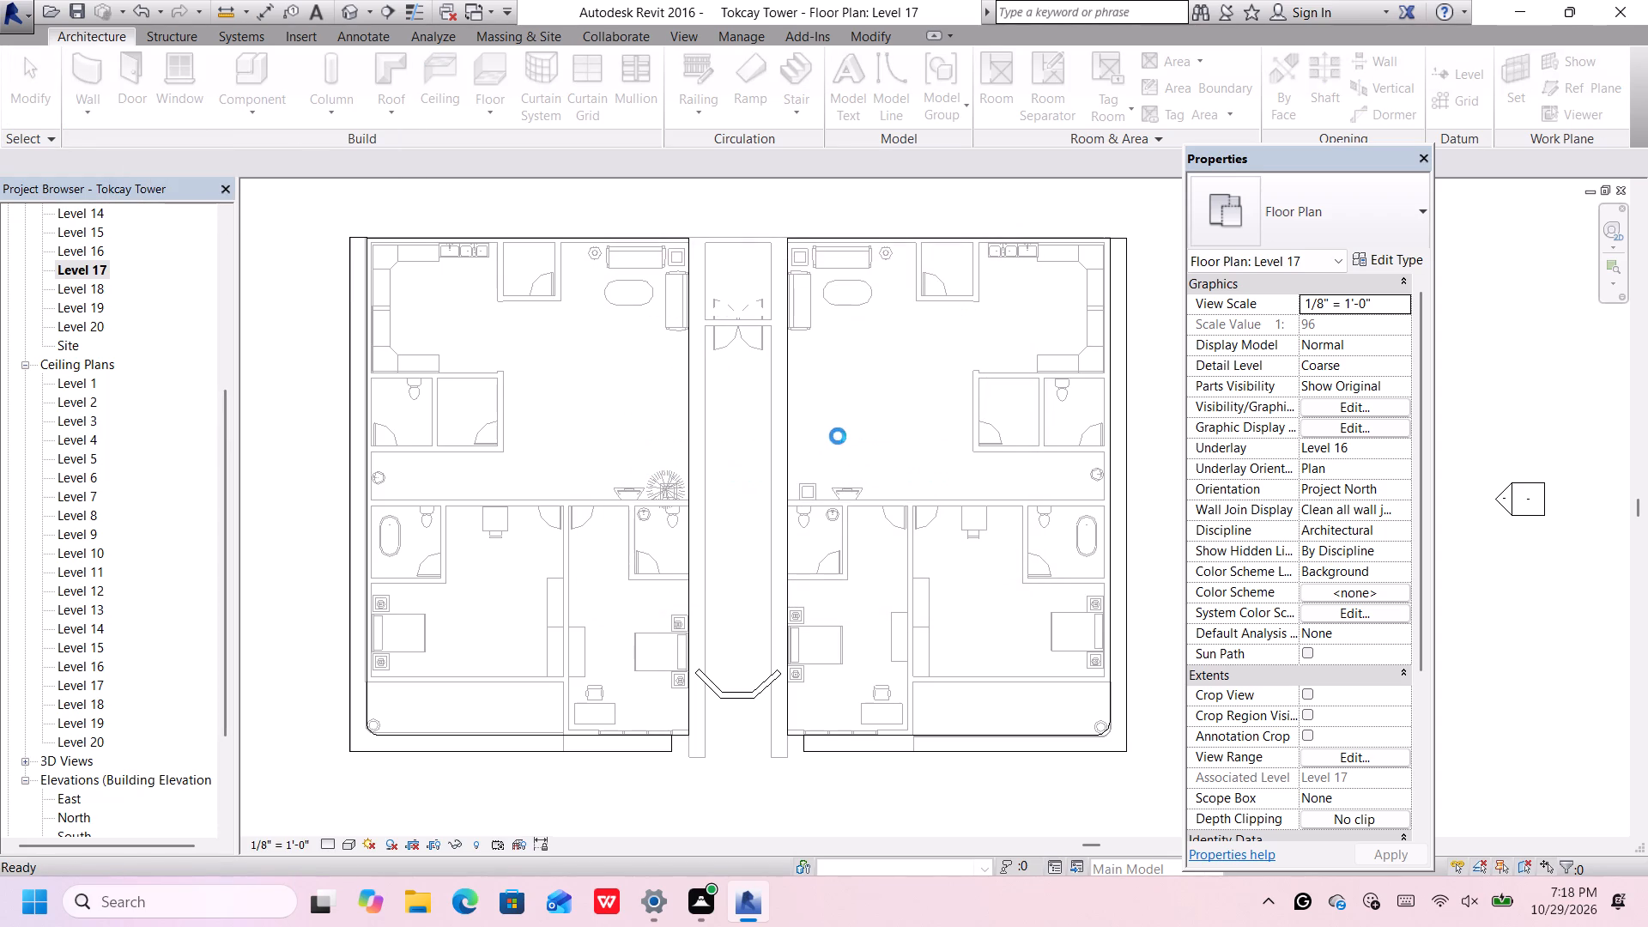
# Draw chained Generic - 8" white walls from the core's east wall end: 43' east along the south edge, then about 63'-6" north.
pyautogui.click(1327, 221)
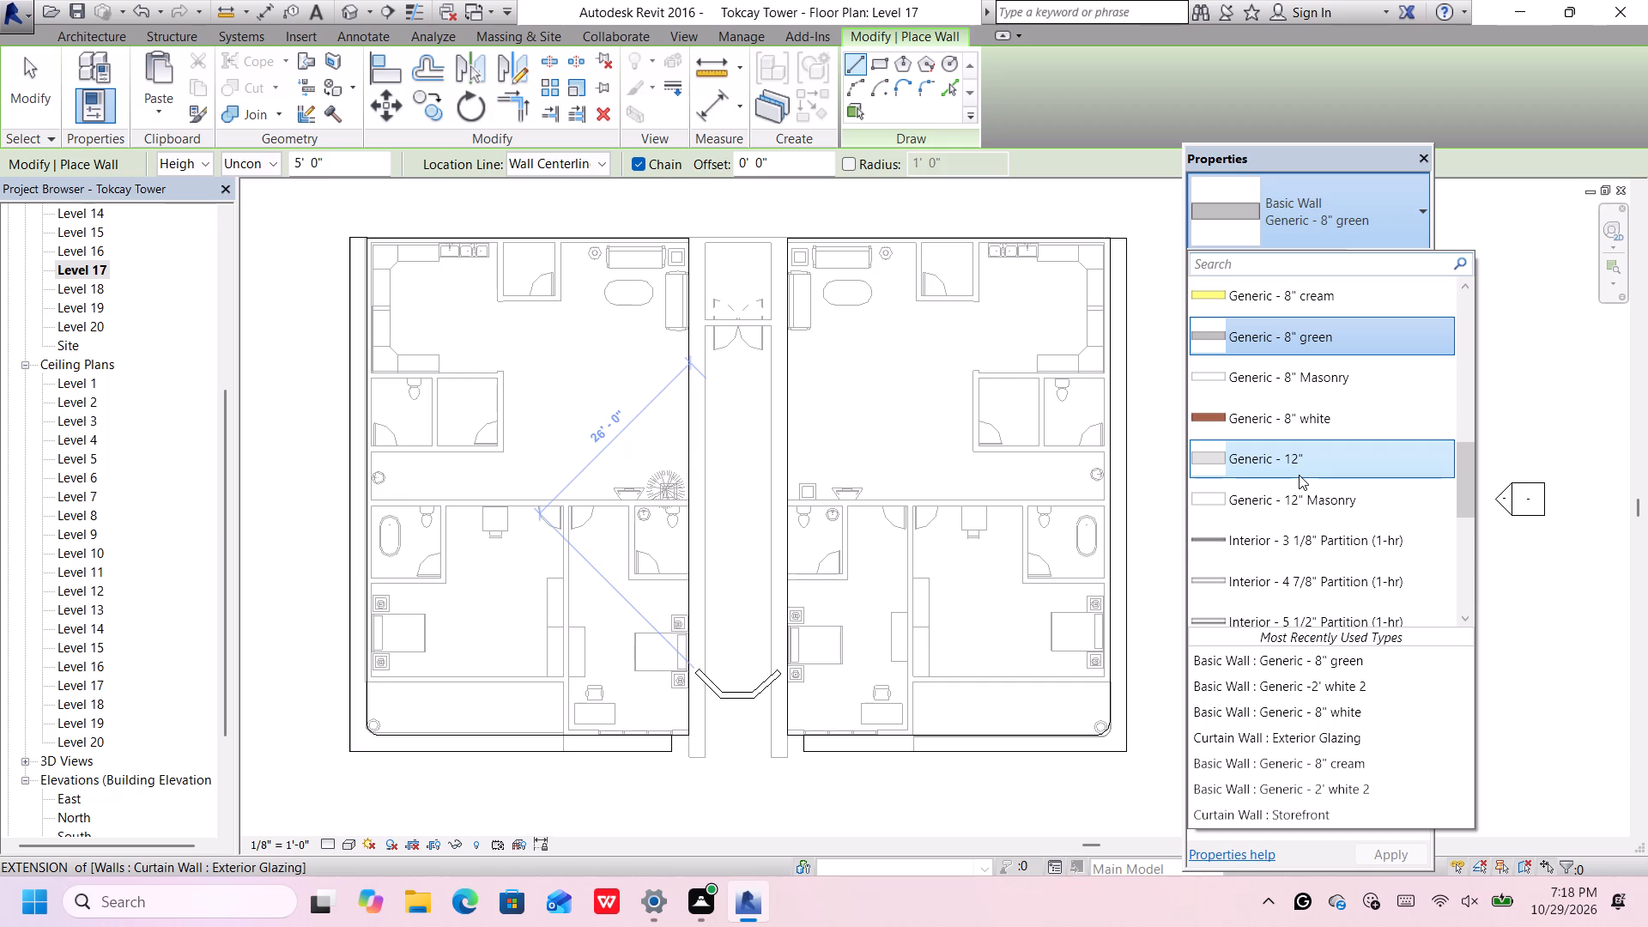
pyautogui.scroll(2, 1297, 482)
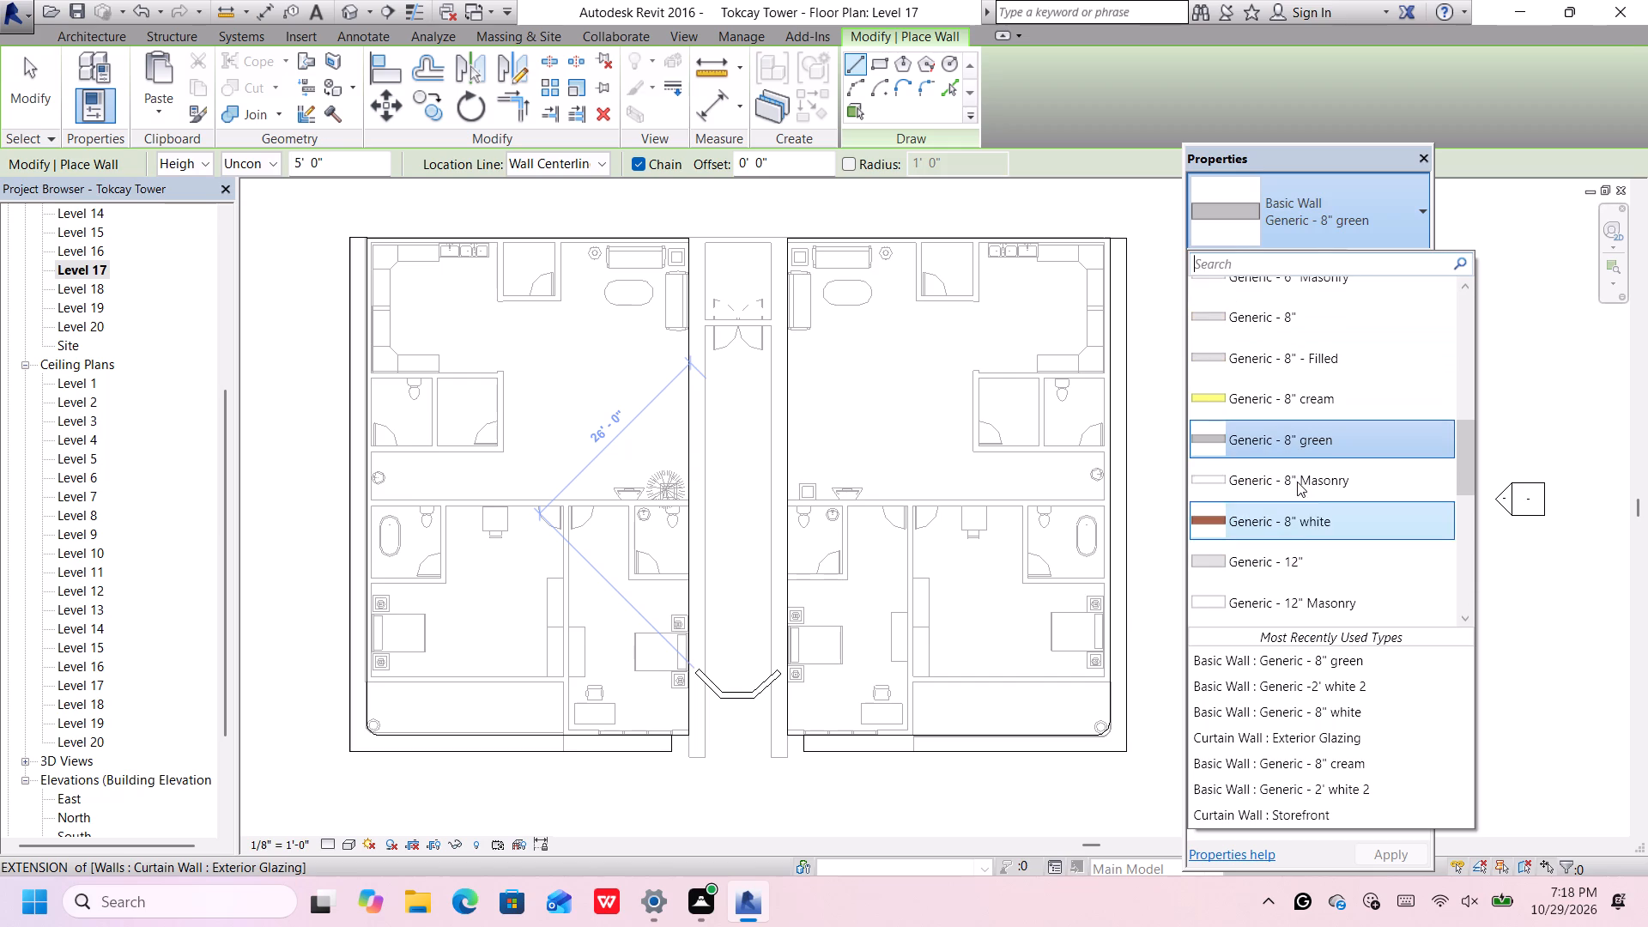
pyautogui.scroll(1, 1296, 480)
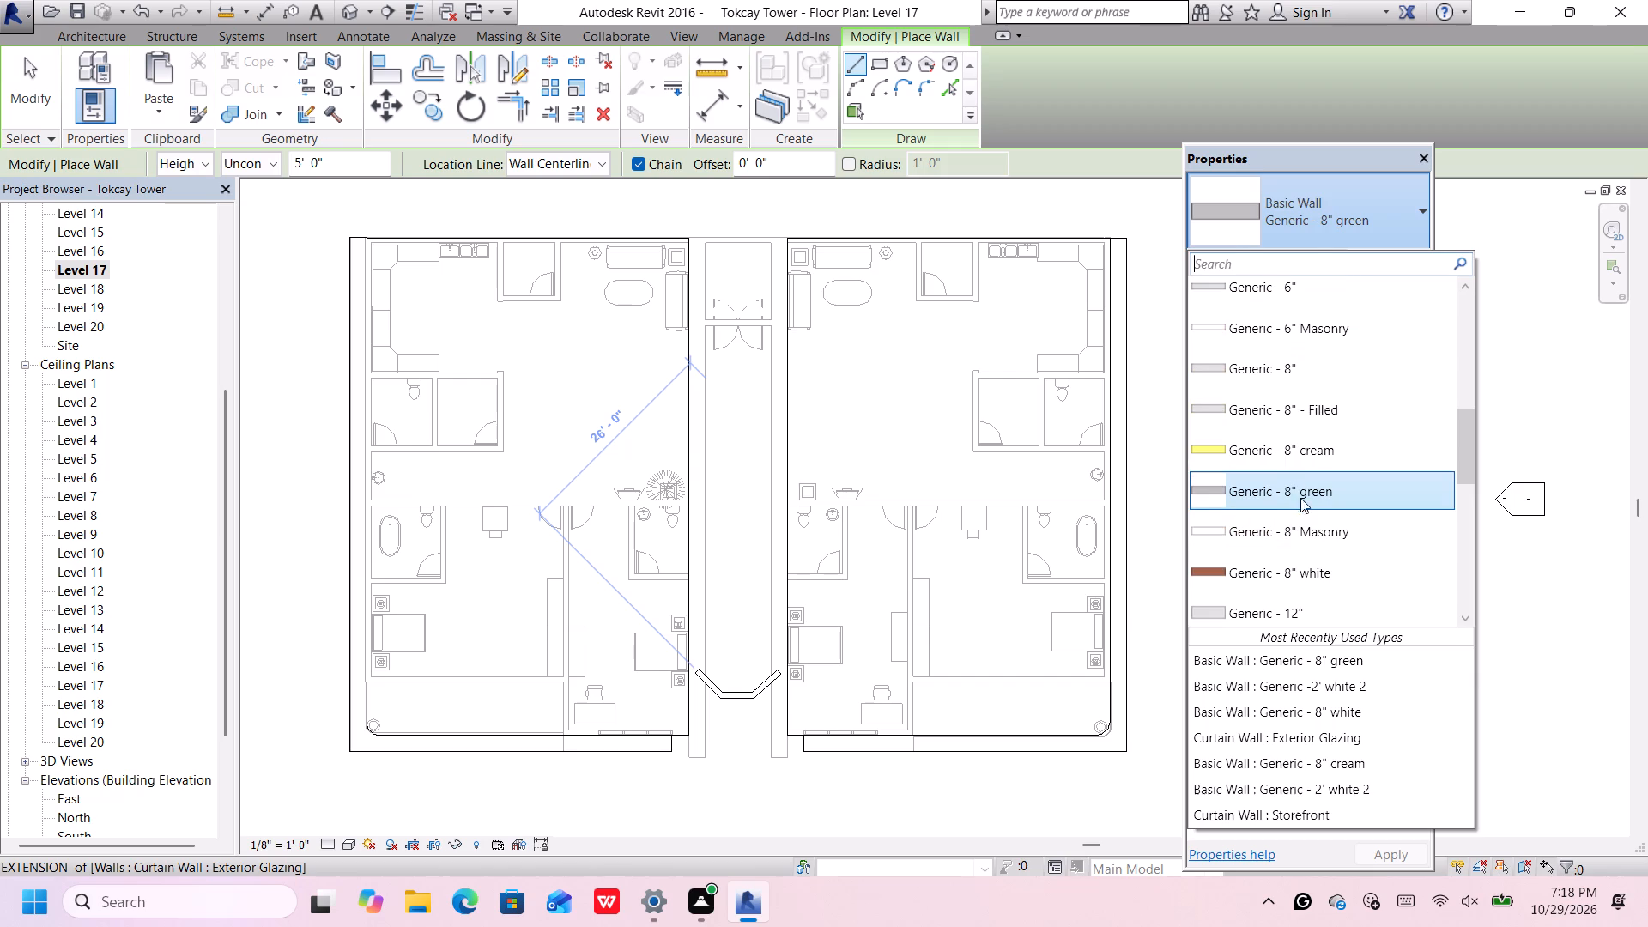
pyautogui.click(1306, 578)
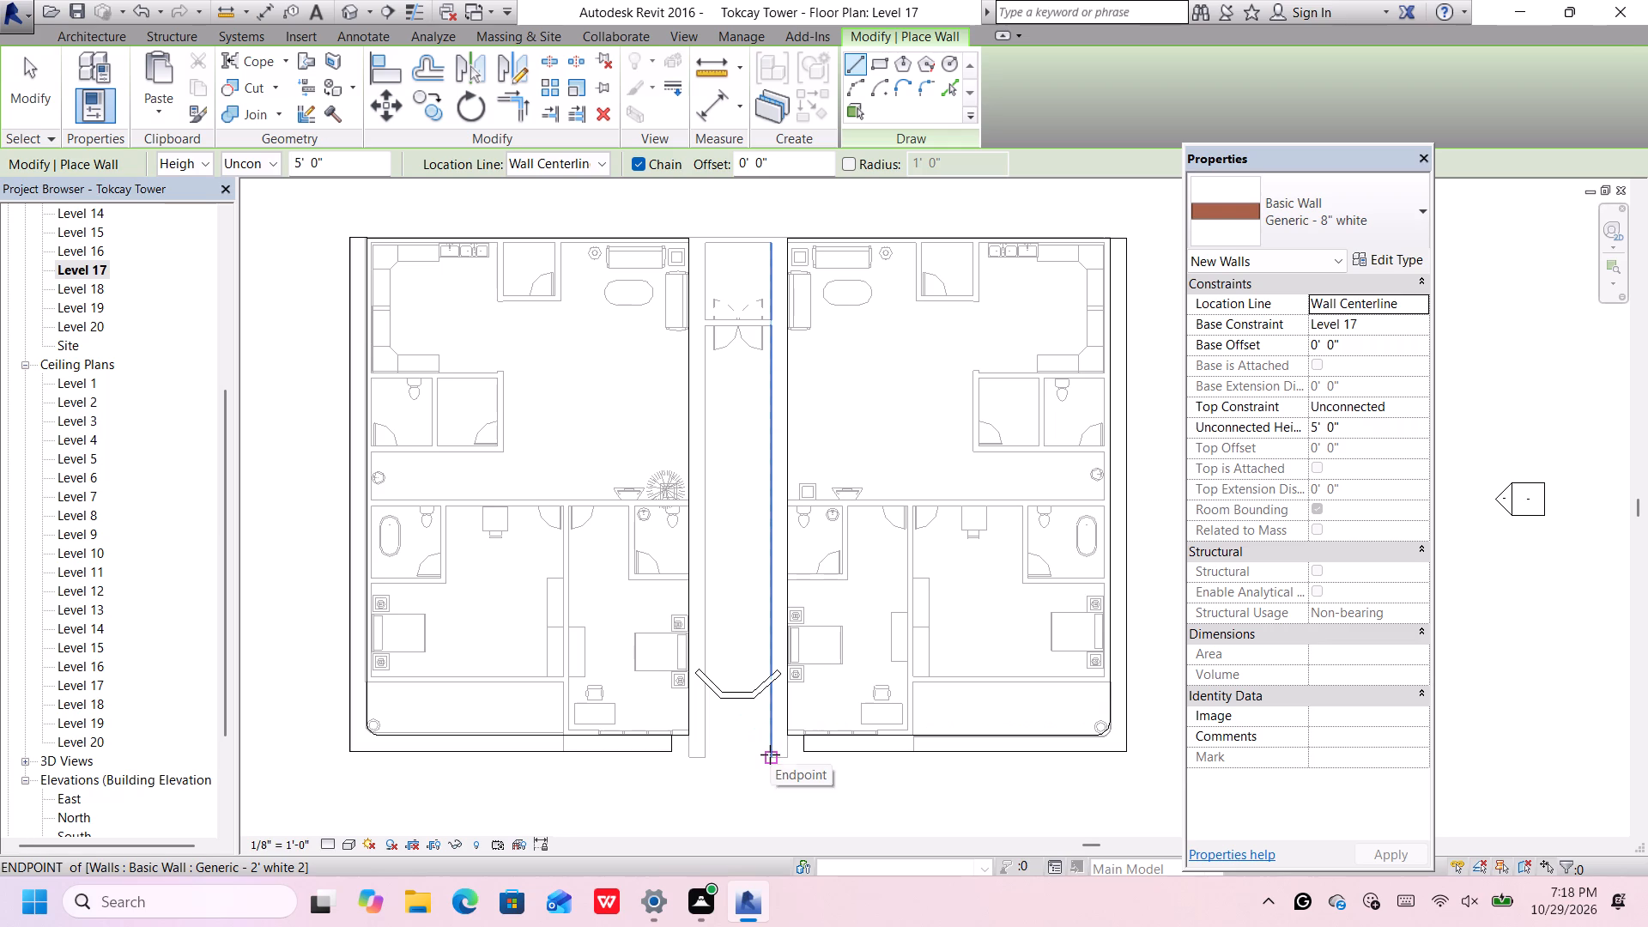
pyautogui.click(771, 756)
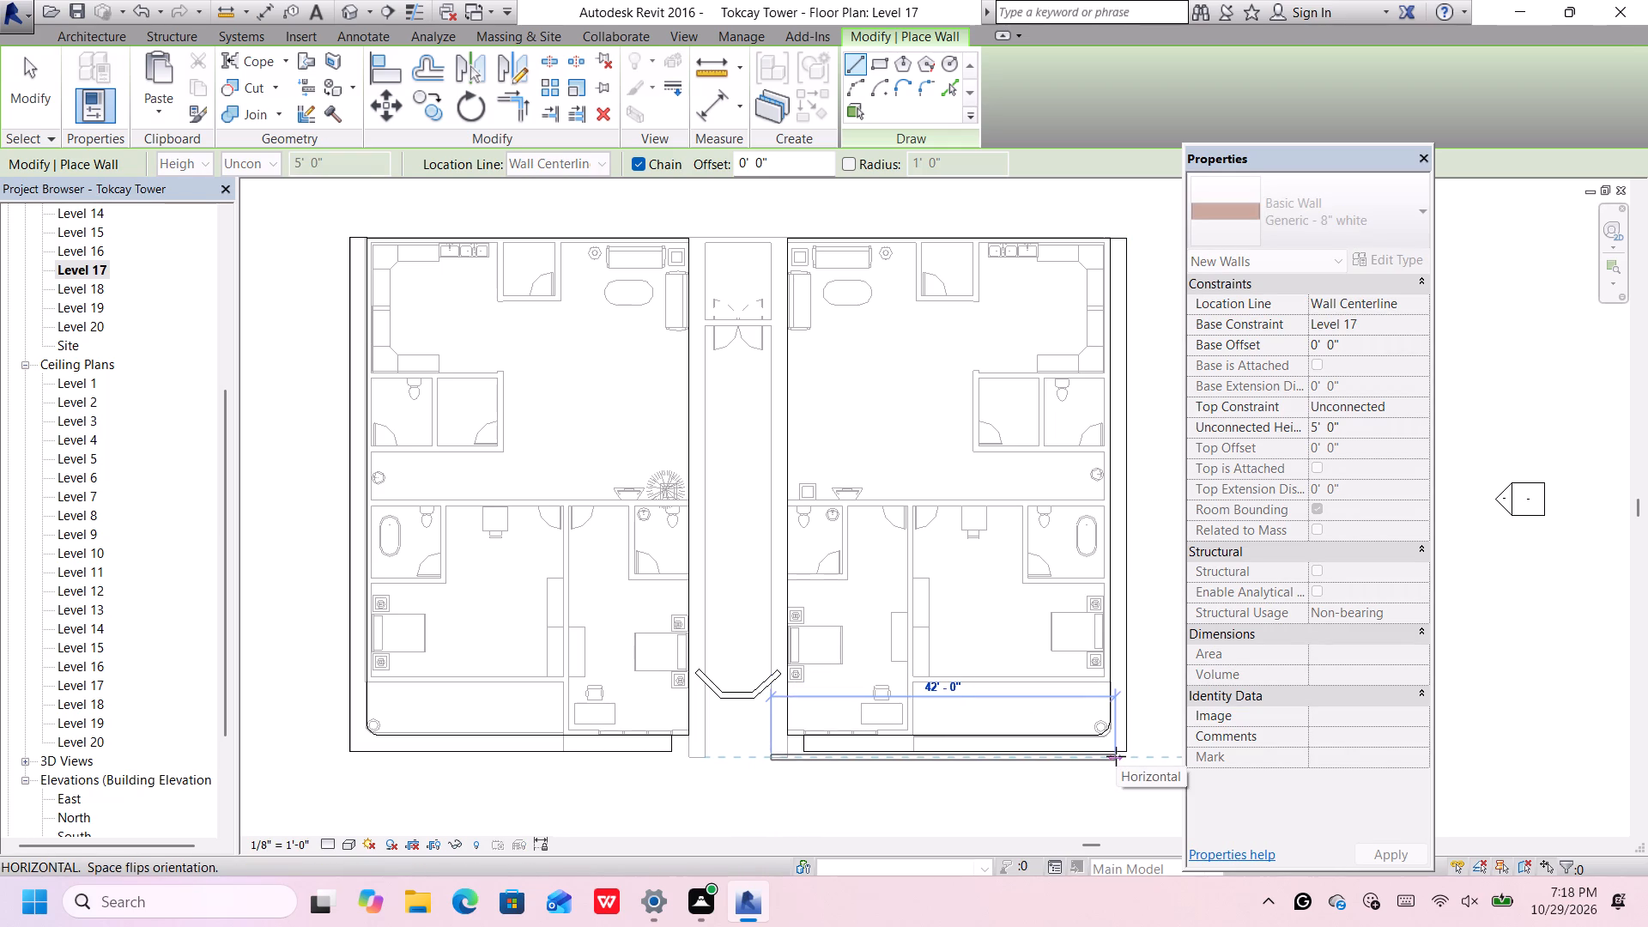
pyautogui.scroll(1, 1124, 756)
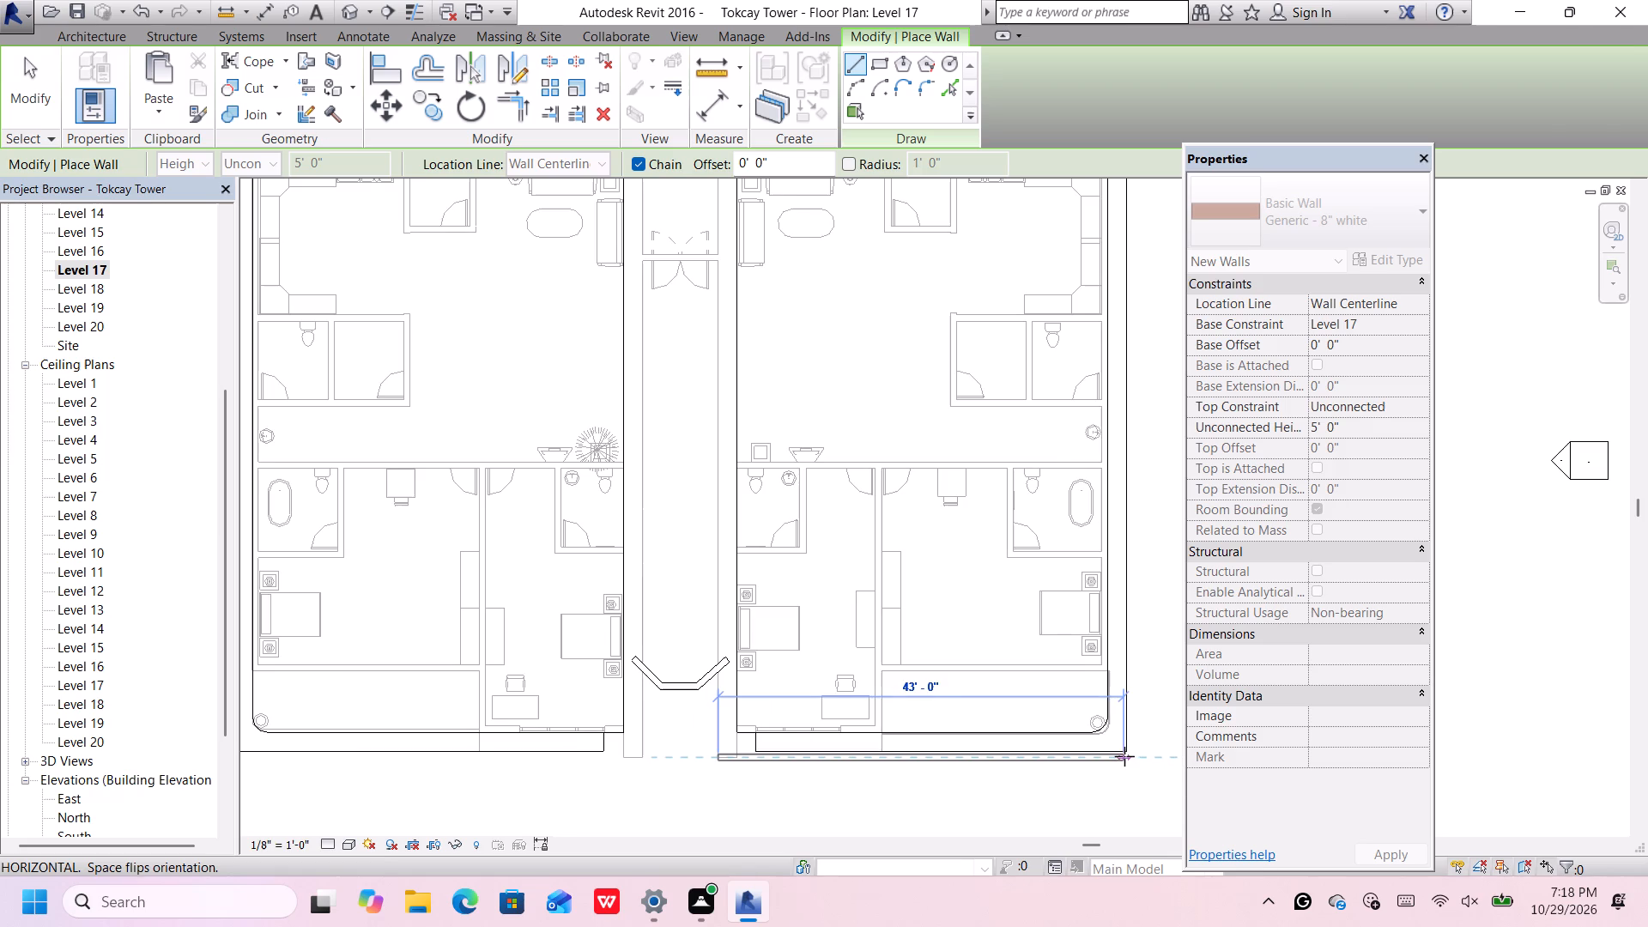
pyautogui.click(1125, 754)
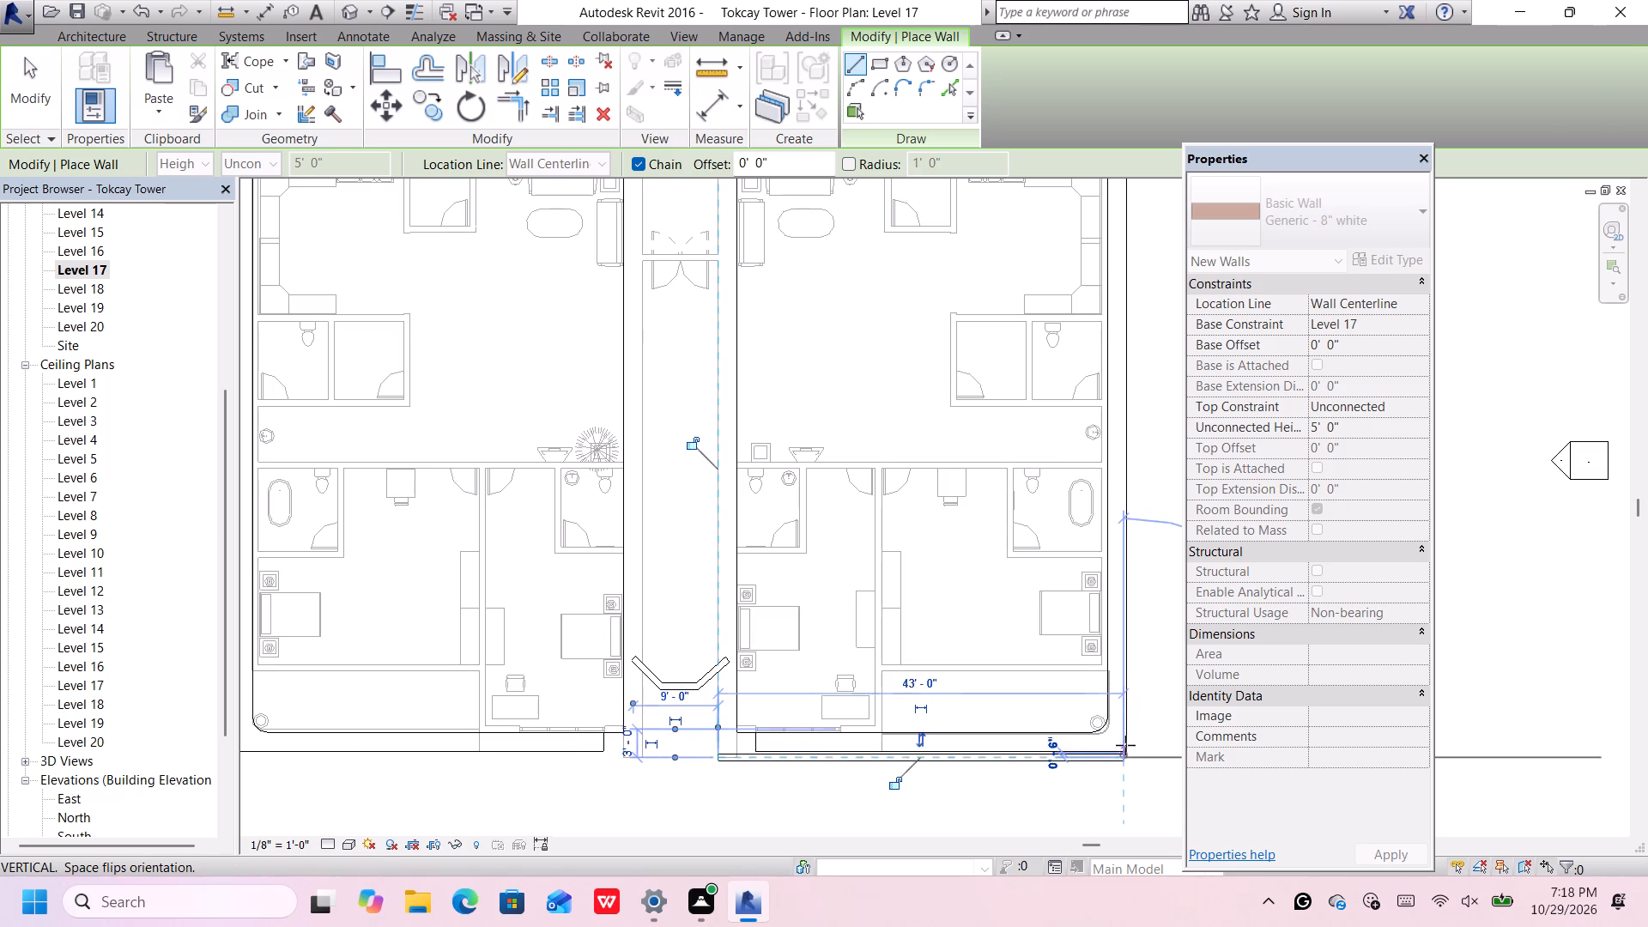
pyautogui.scroll(-3, 1116, 715)
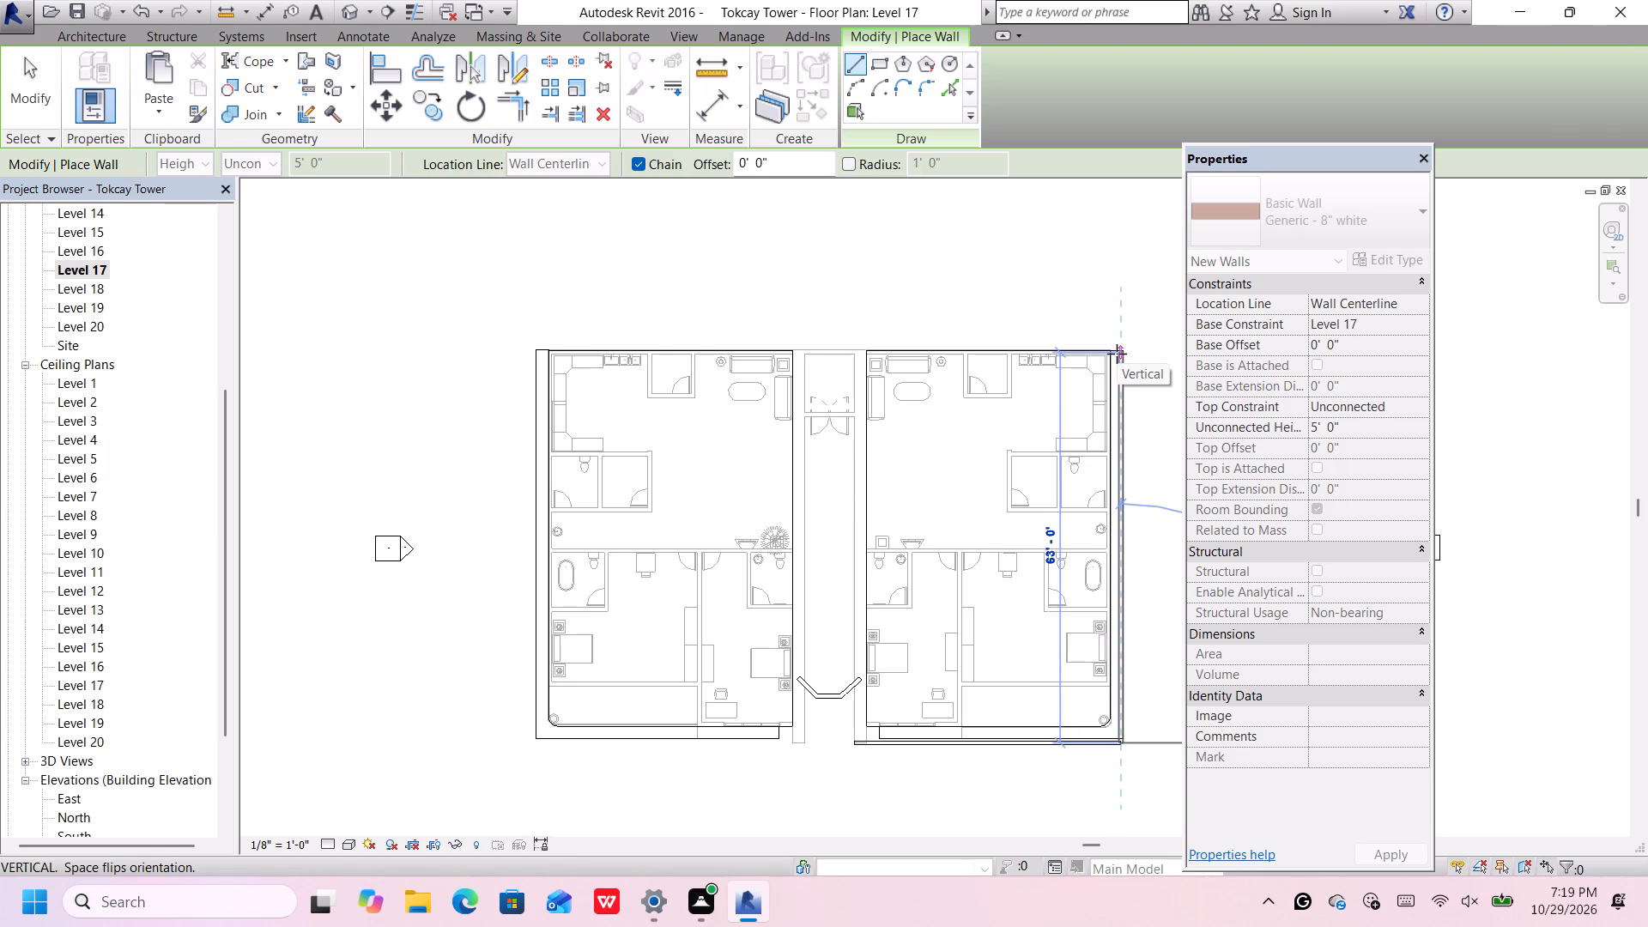
pyautogui.scroll(5, 1117, 354)
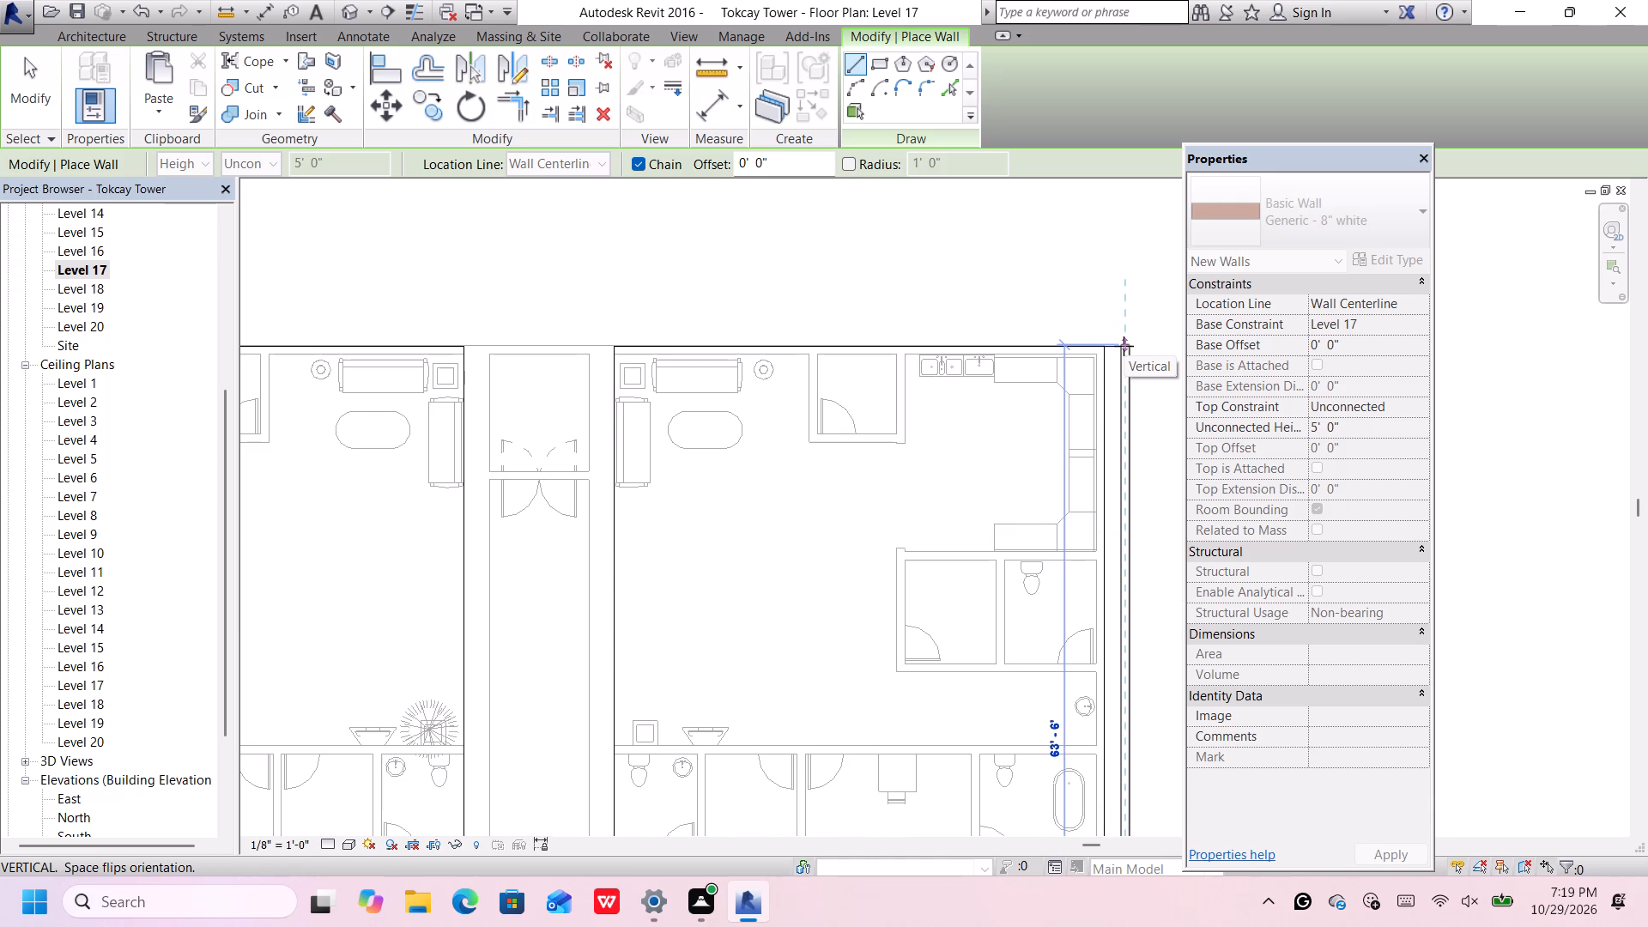
pyautogui.click(1124, 346)
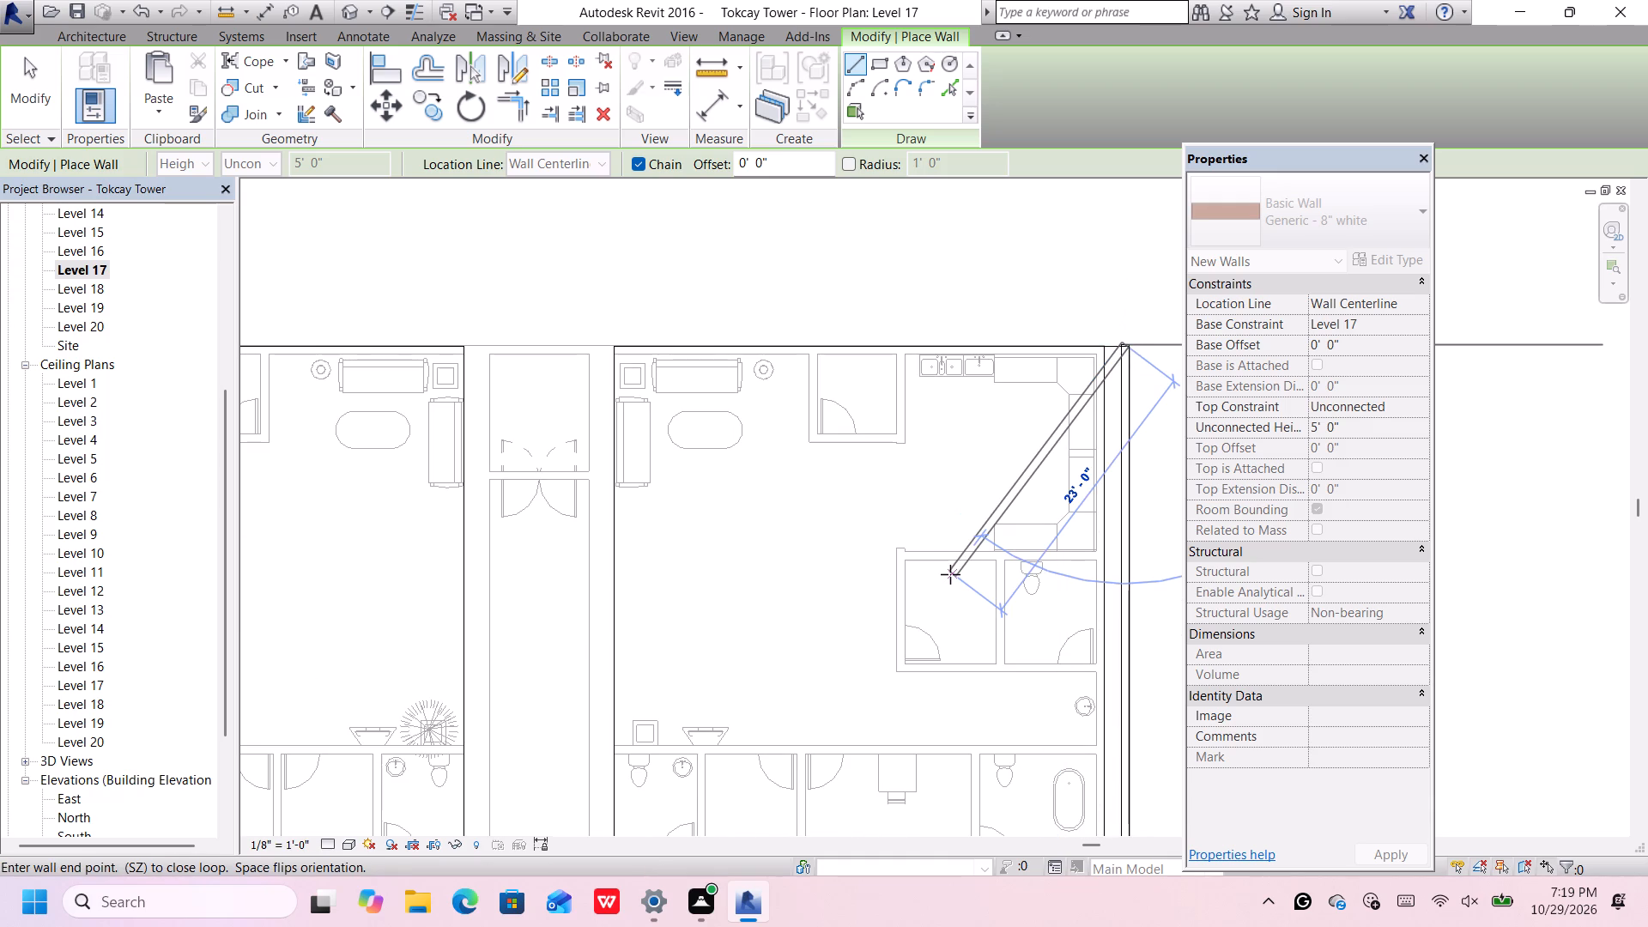
pyautogui.press('Escape')
# Draw matching chained walls from the core's west wall end: 43' west along the south edge, then north to the roof's northwest corner.
pyautogui.scroll(-5, 952, 571)
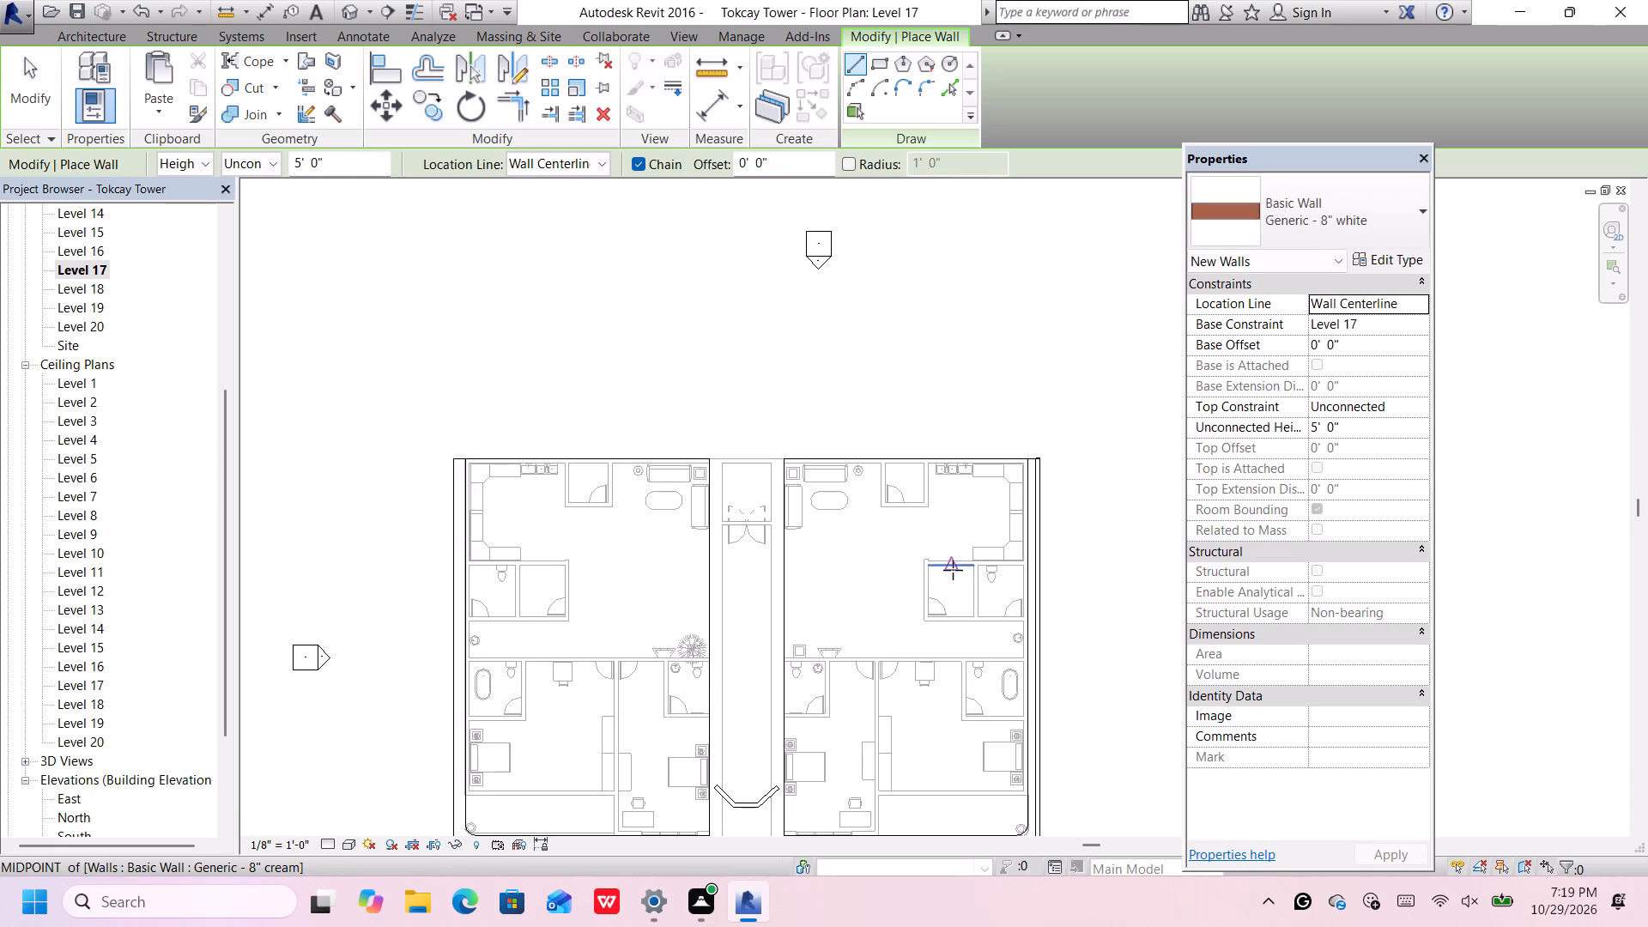
pyautogui.scroll(-4, 882, 673)
pyautogui.scroll(4, 741, 799)
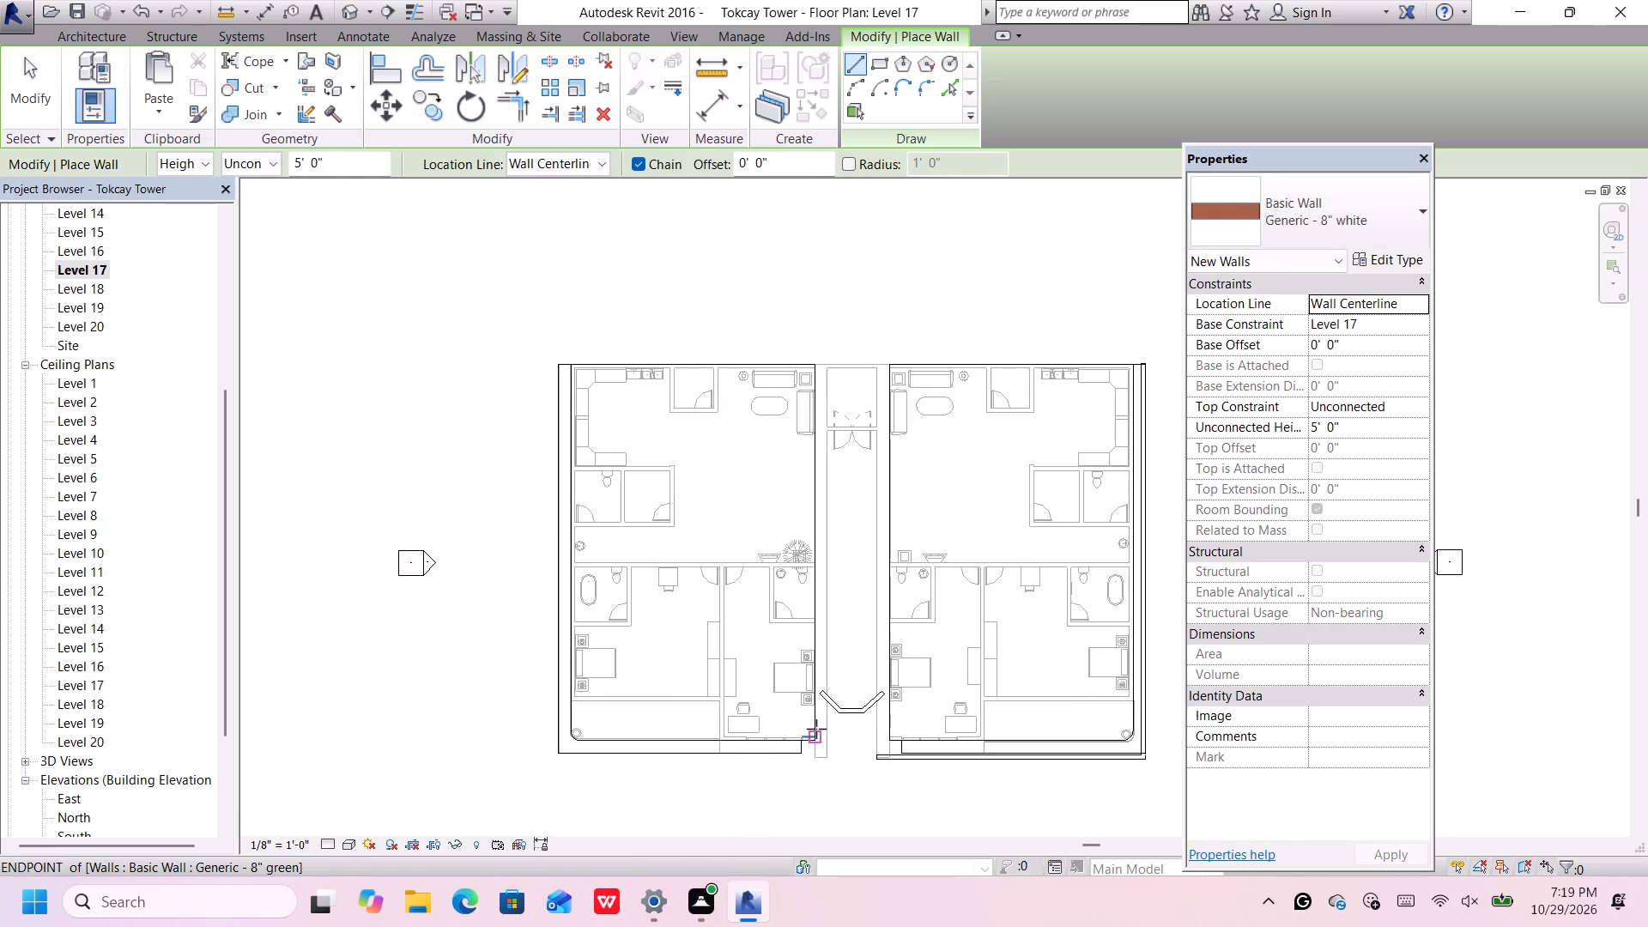
pyautogui.scroll(4, 819, 729)
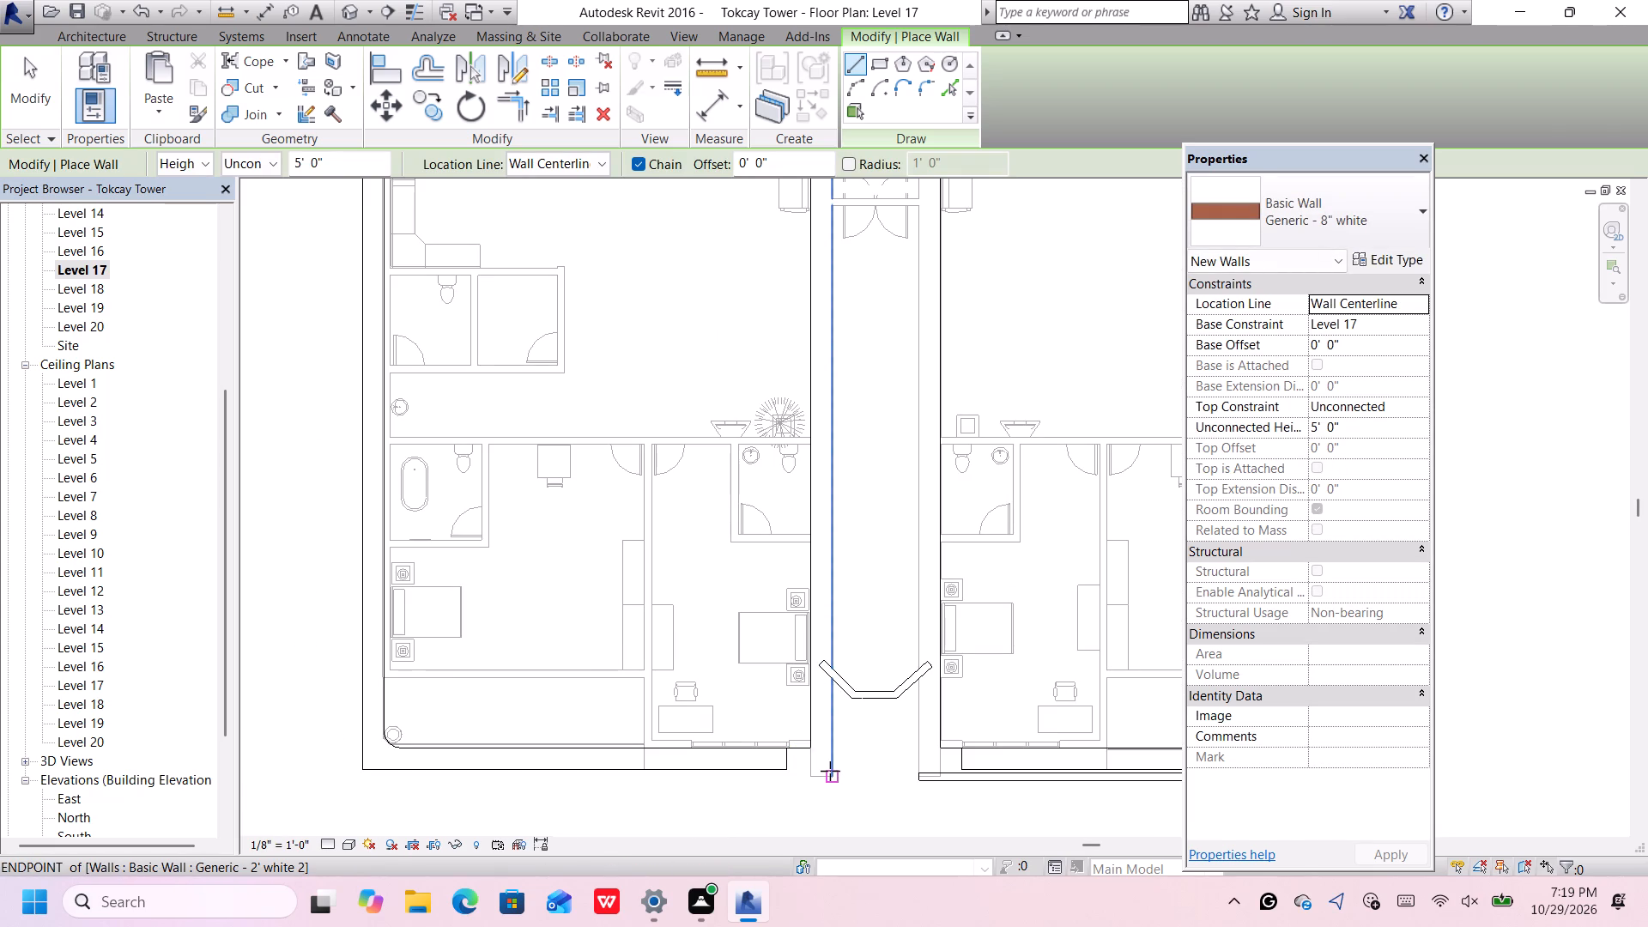
pyautogui.click(833, 775)
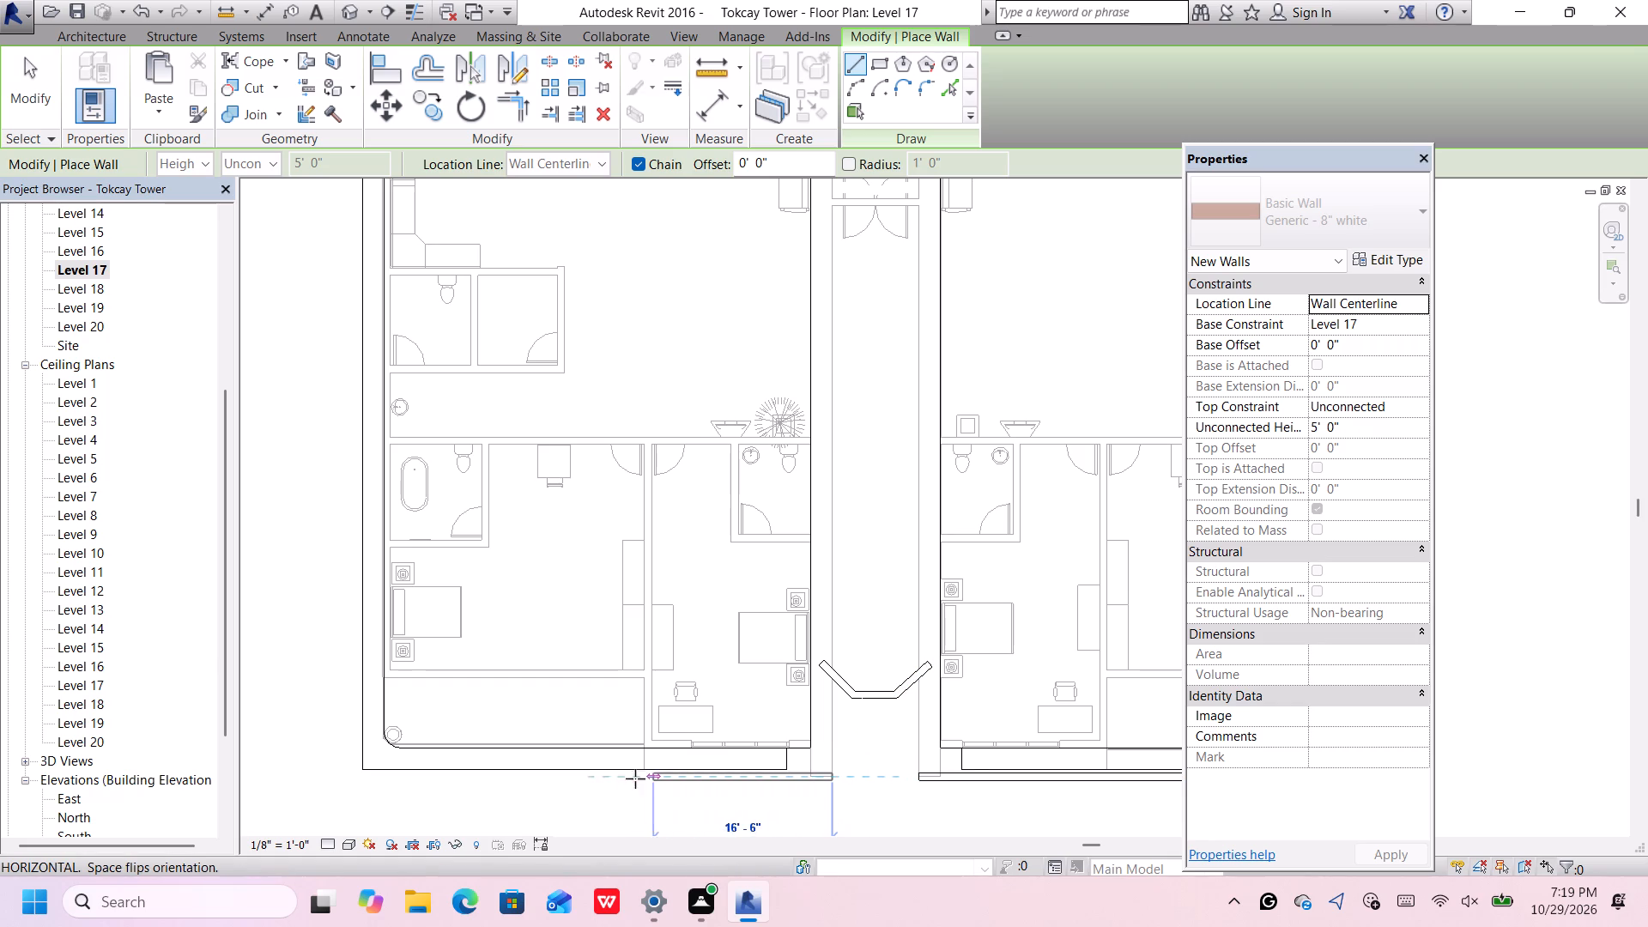
pyautogui.click(366, 772)
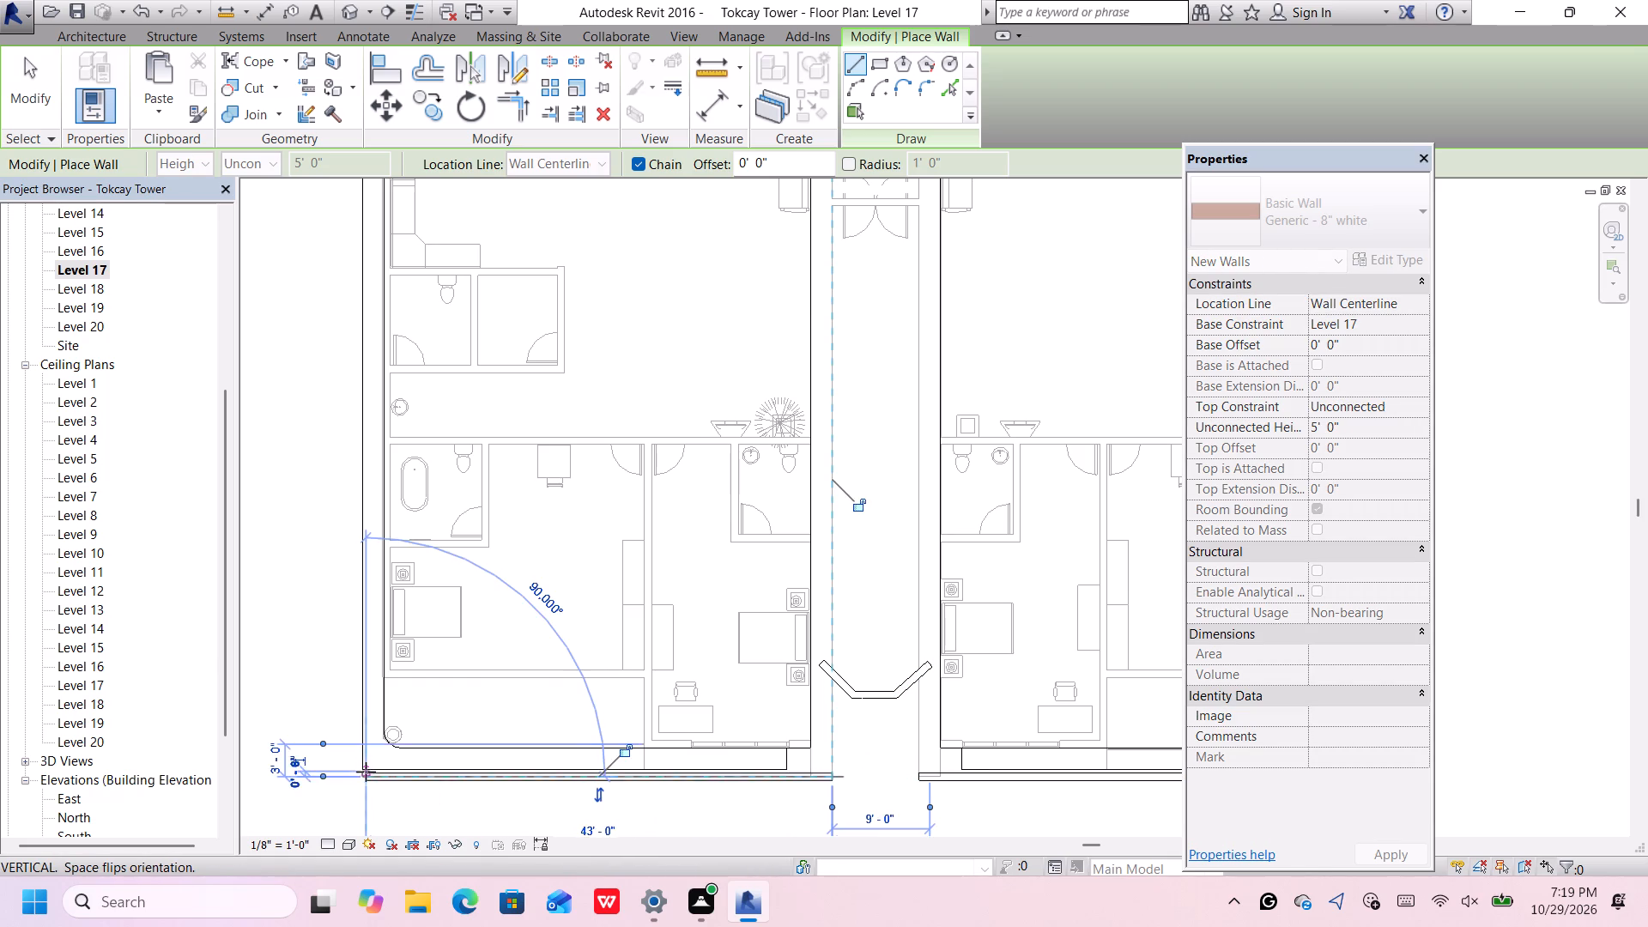
pyautogui.scroll(-6, 365, 768)
pyautogui.scroll(1, 351, 478)
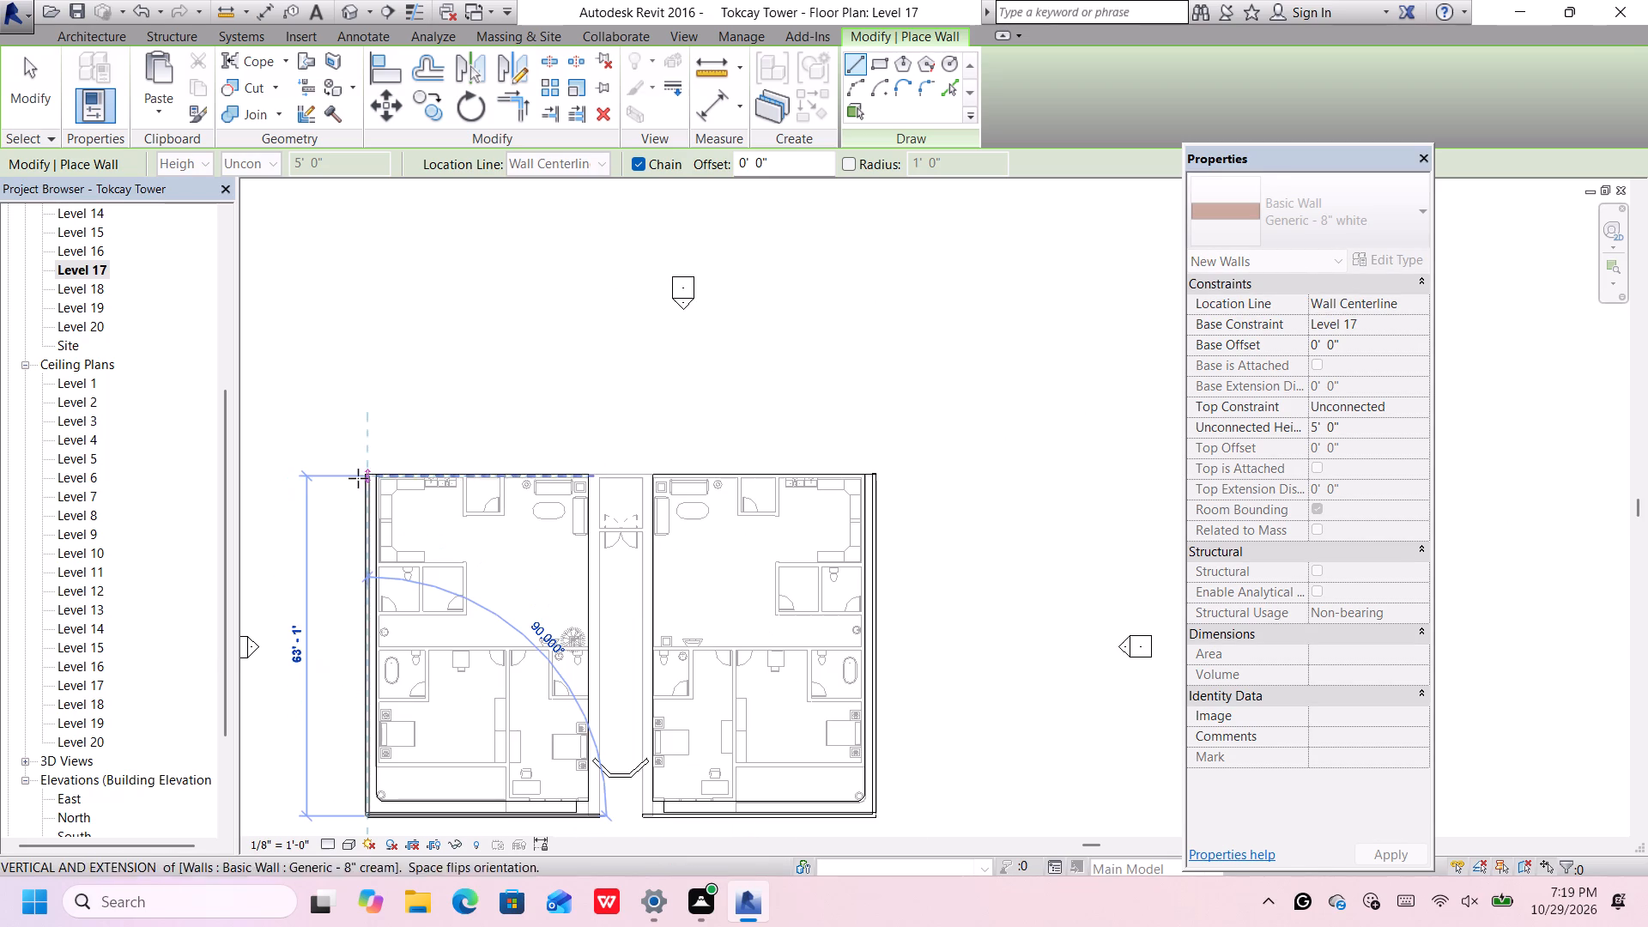
pyautogui.scroll(8, 367, 475)
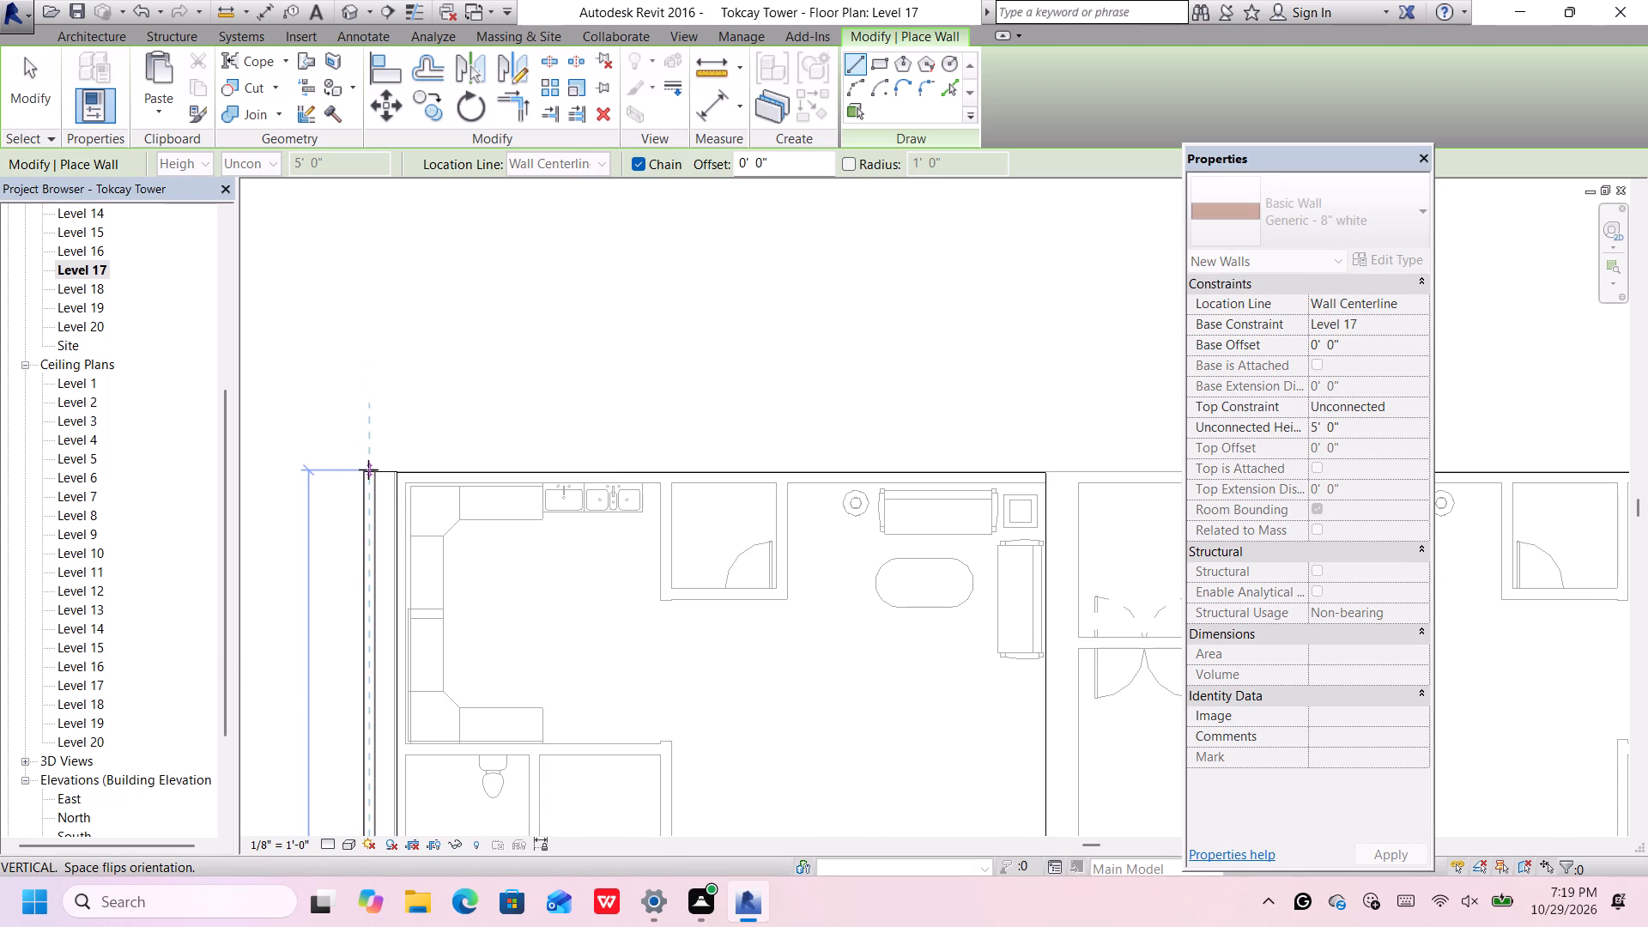
pyautogui.click(368, 470)
pyautogui.scroll(-10, 364, 524)
pyautogui.scroll(1, 387, 767)
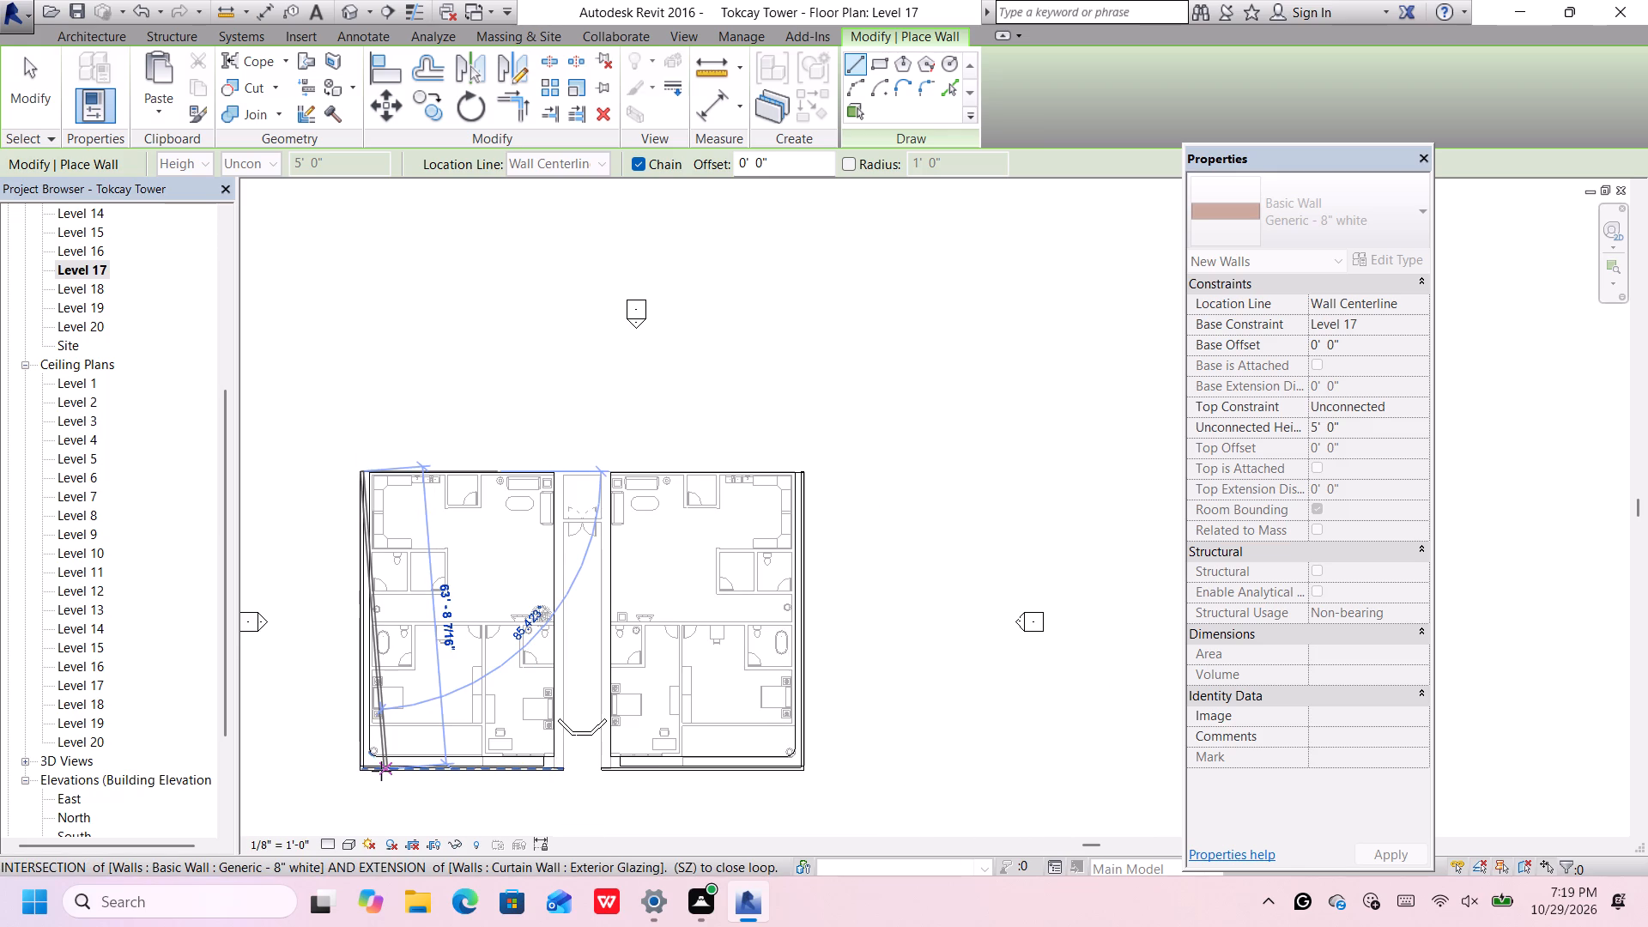
pyautogui.press('Escape')
pyautogui.scroll(3, 445, 793)
pyautogui.press('Escape')
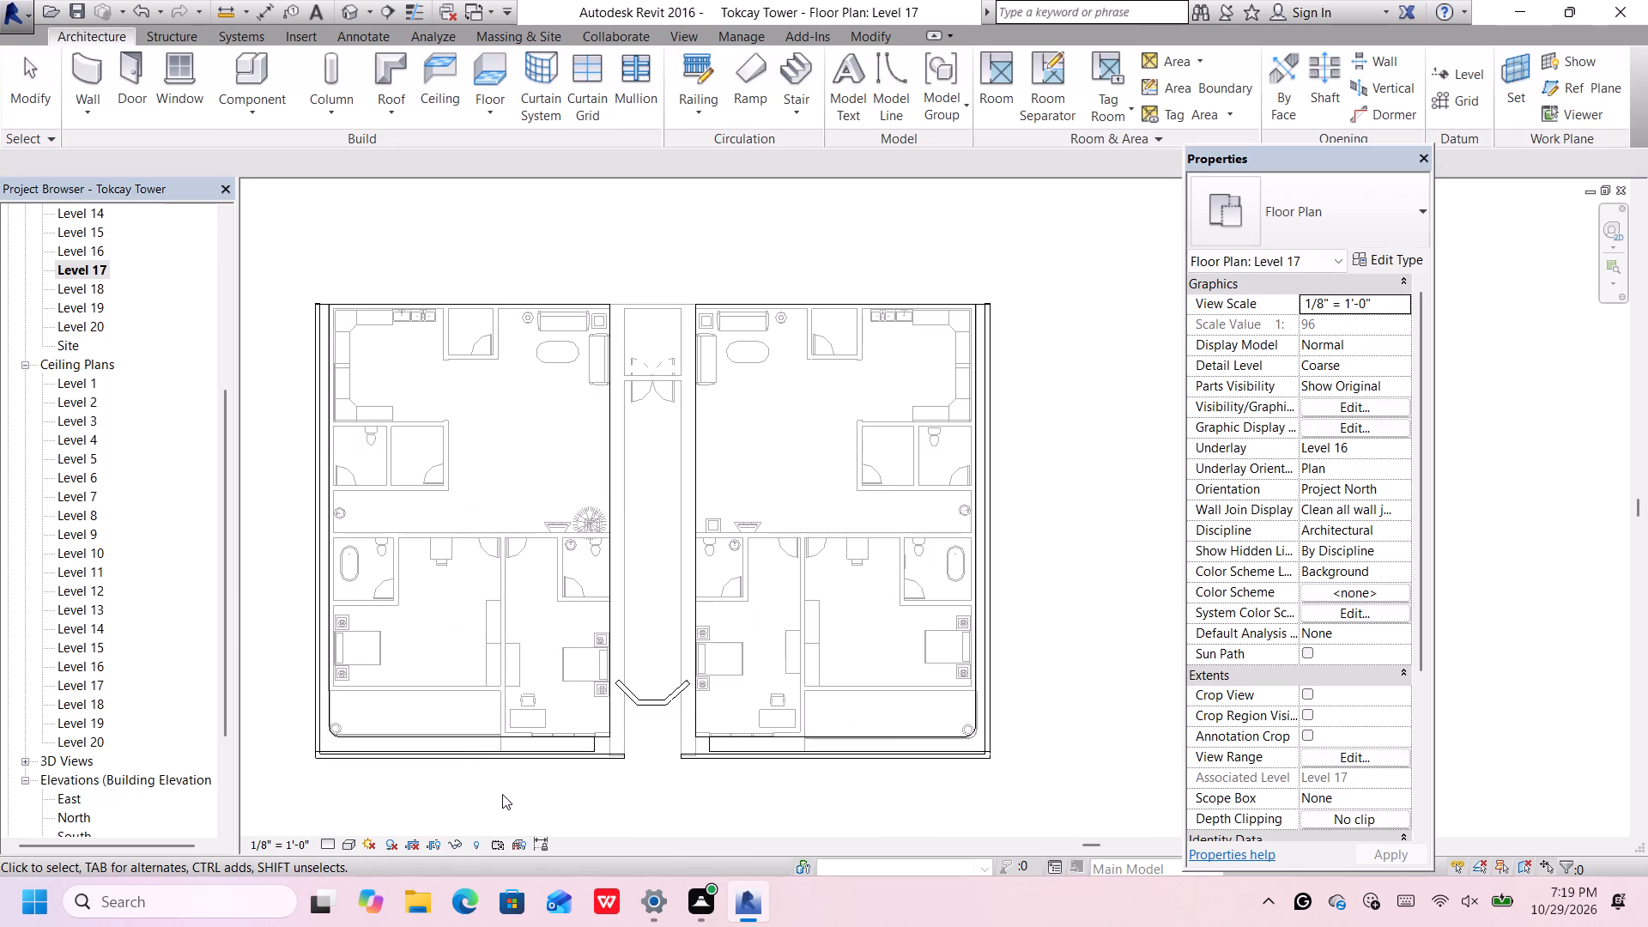
# Nudge the western south parapet wall north until its outer face is flush with the core wall's south end.
pyautogui.scroll(4, 615, 770)
pyautogui.click(613, 757)
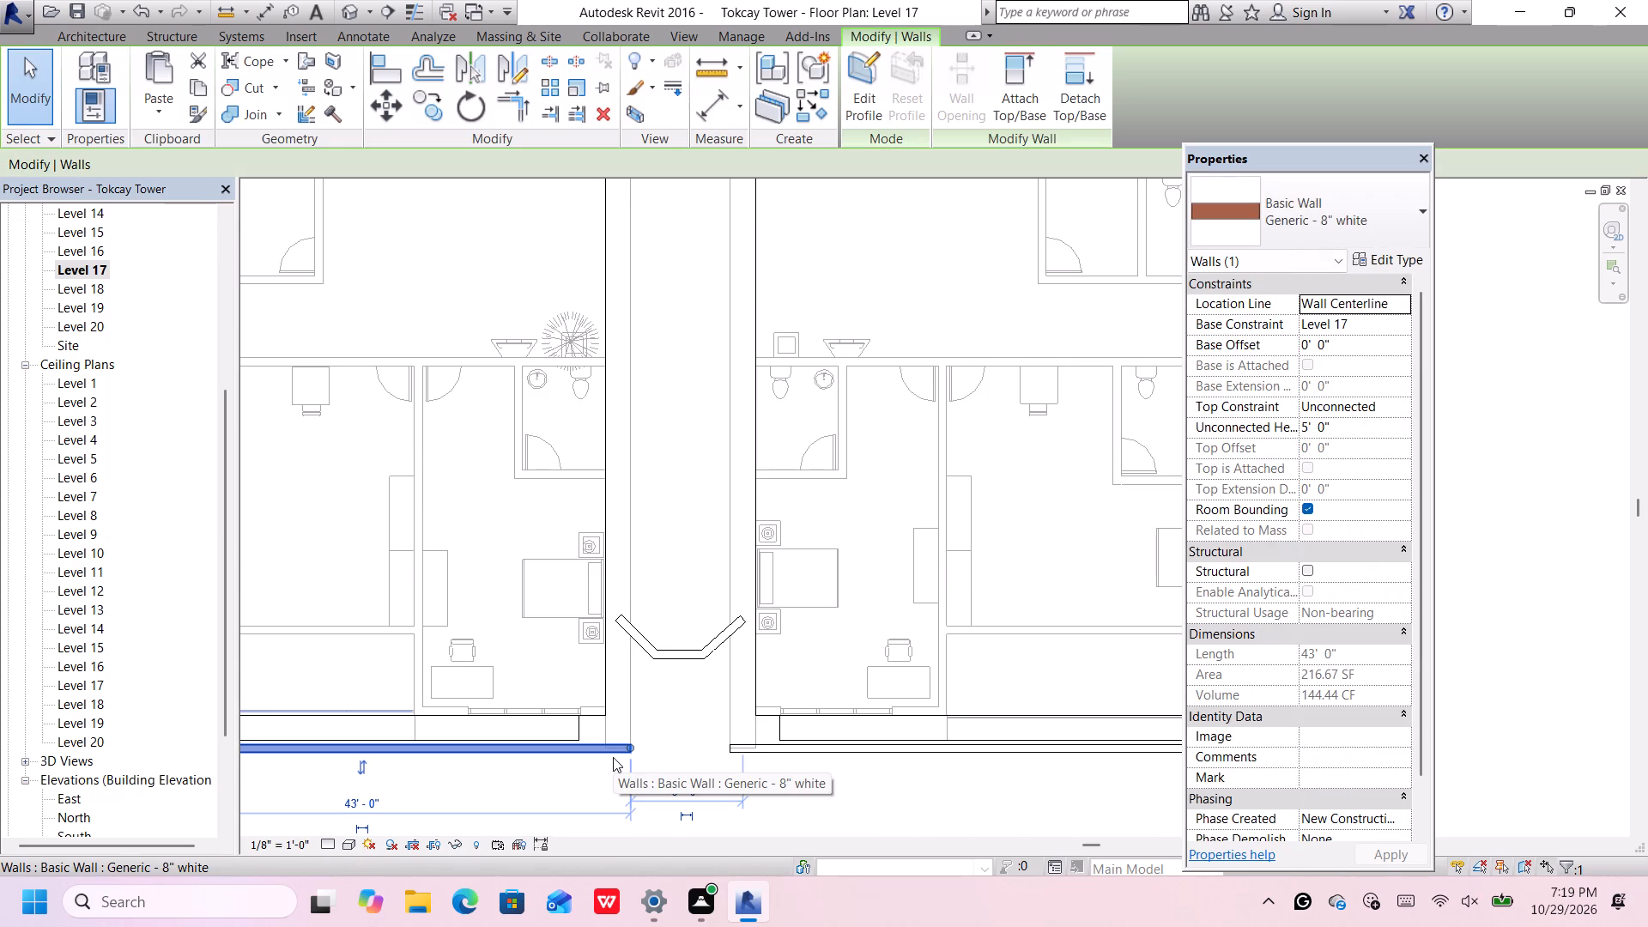
pyautogui.press('Up')
pyautogui.scroll(7, 619, 759)
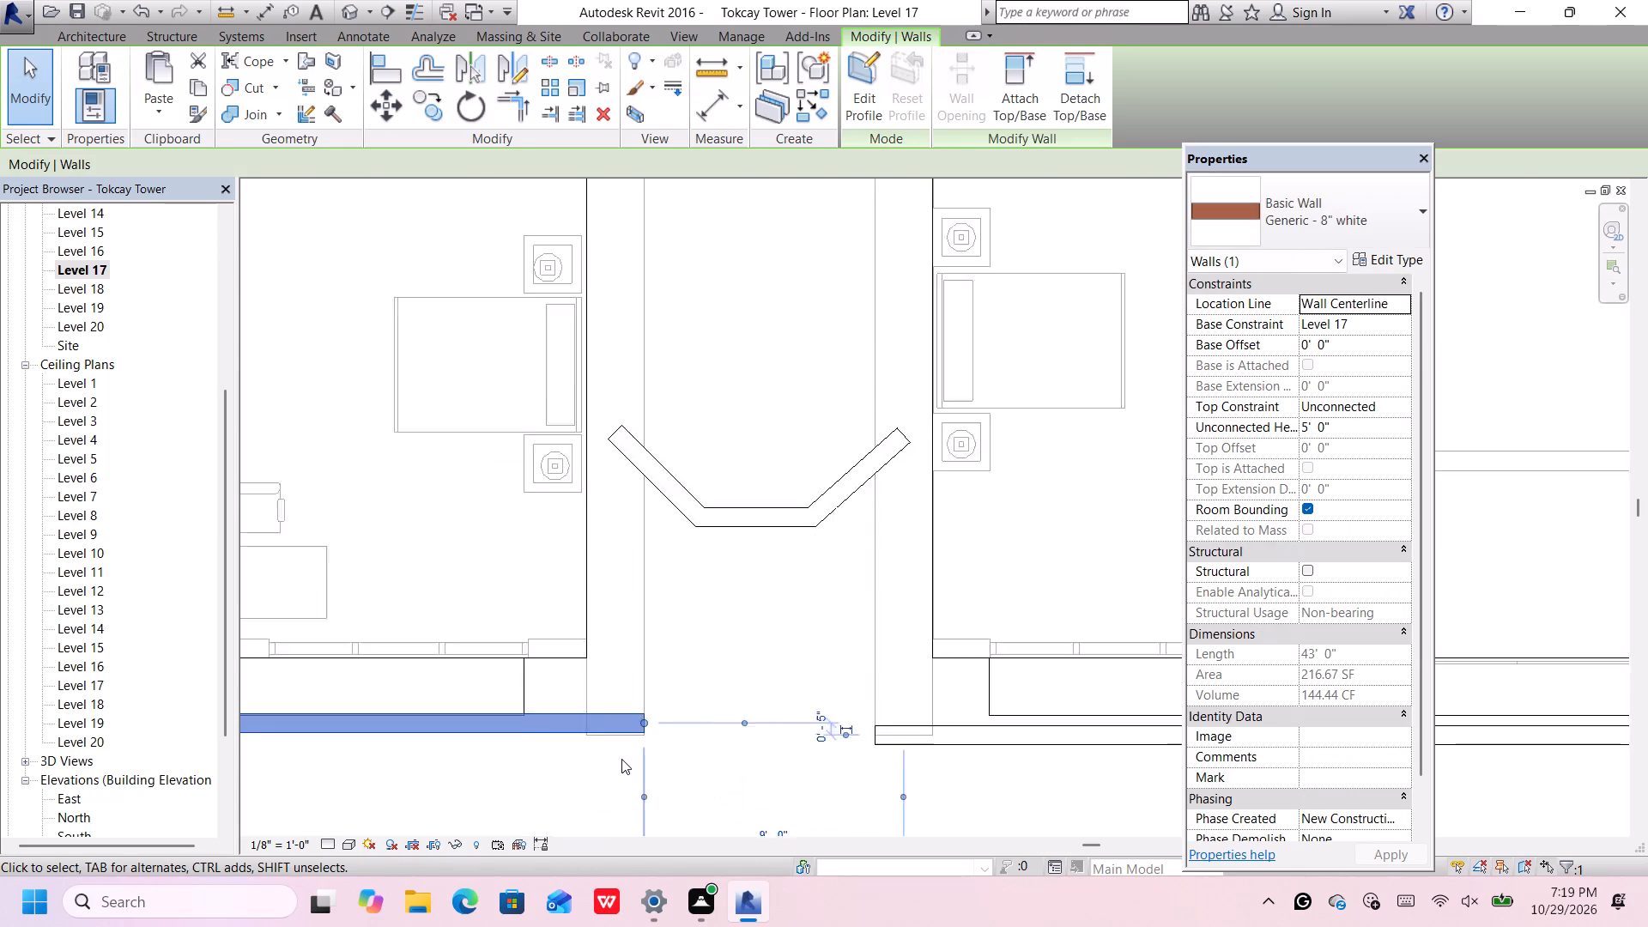
pyautogui.scroll(3, 621, 759)
pyautogui.press('Down')
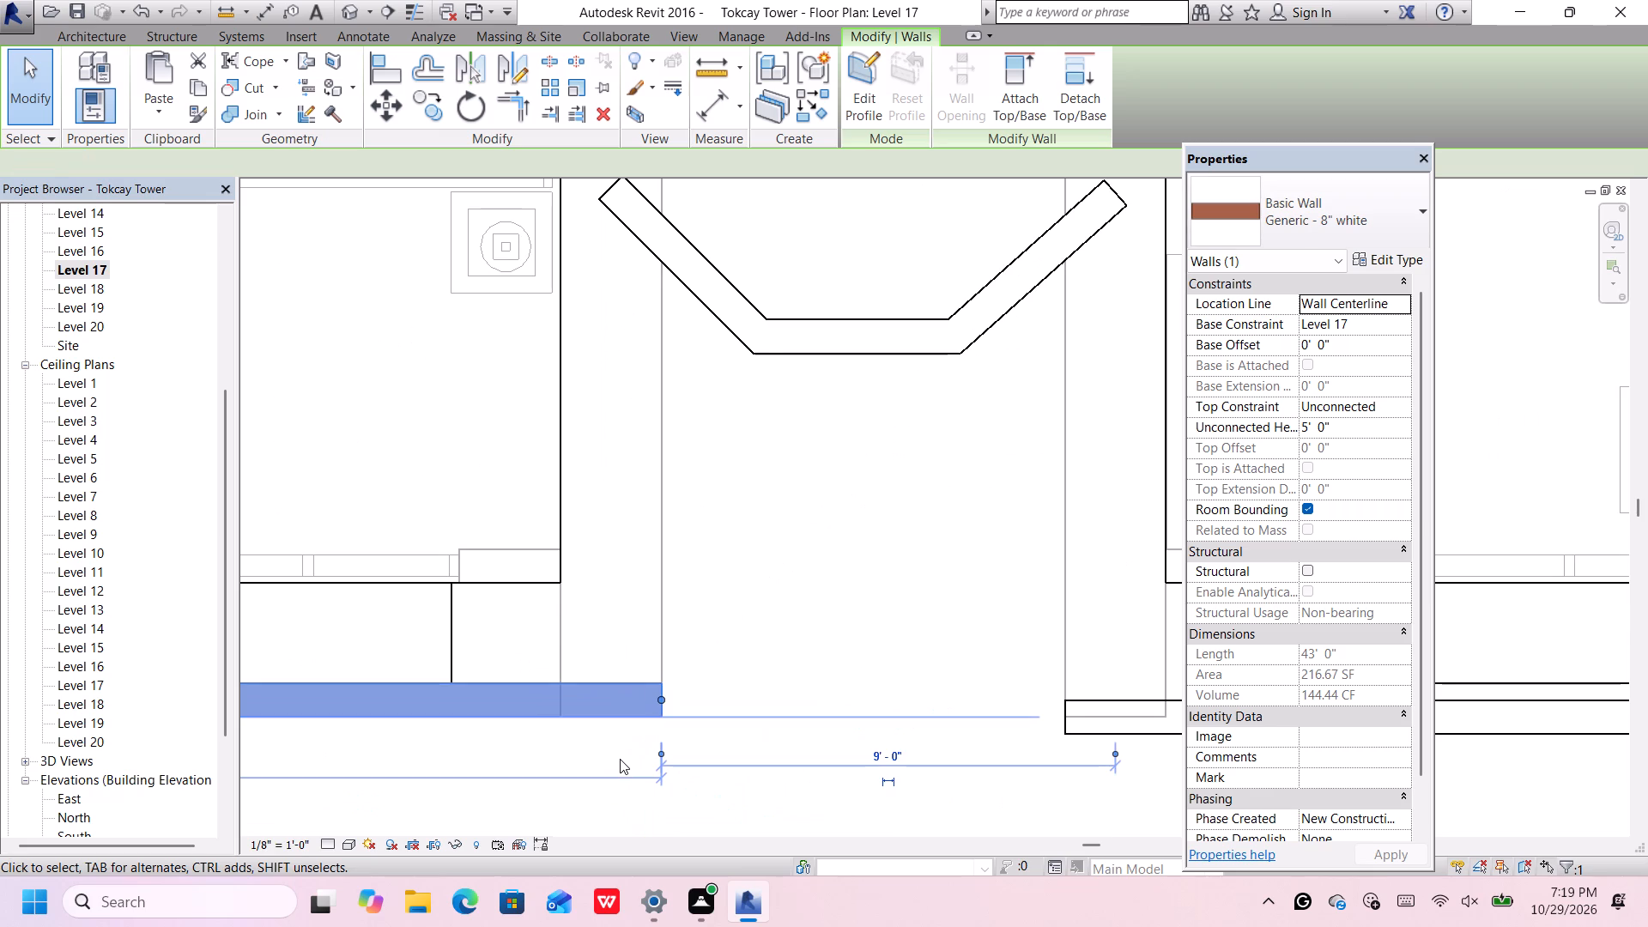
pyautogui.scroll(-4, 617, 766)
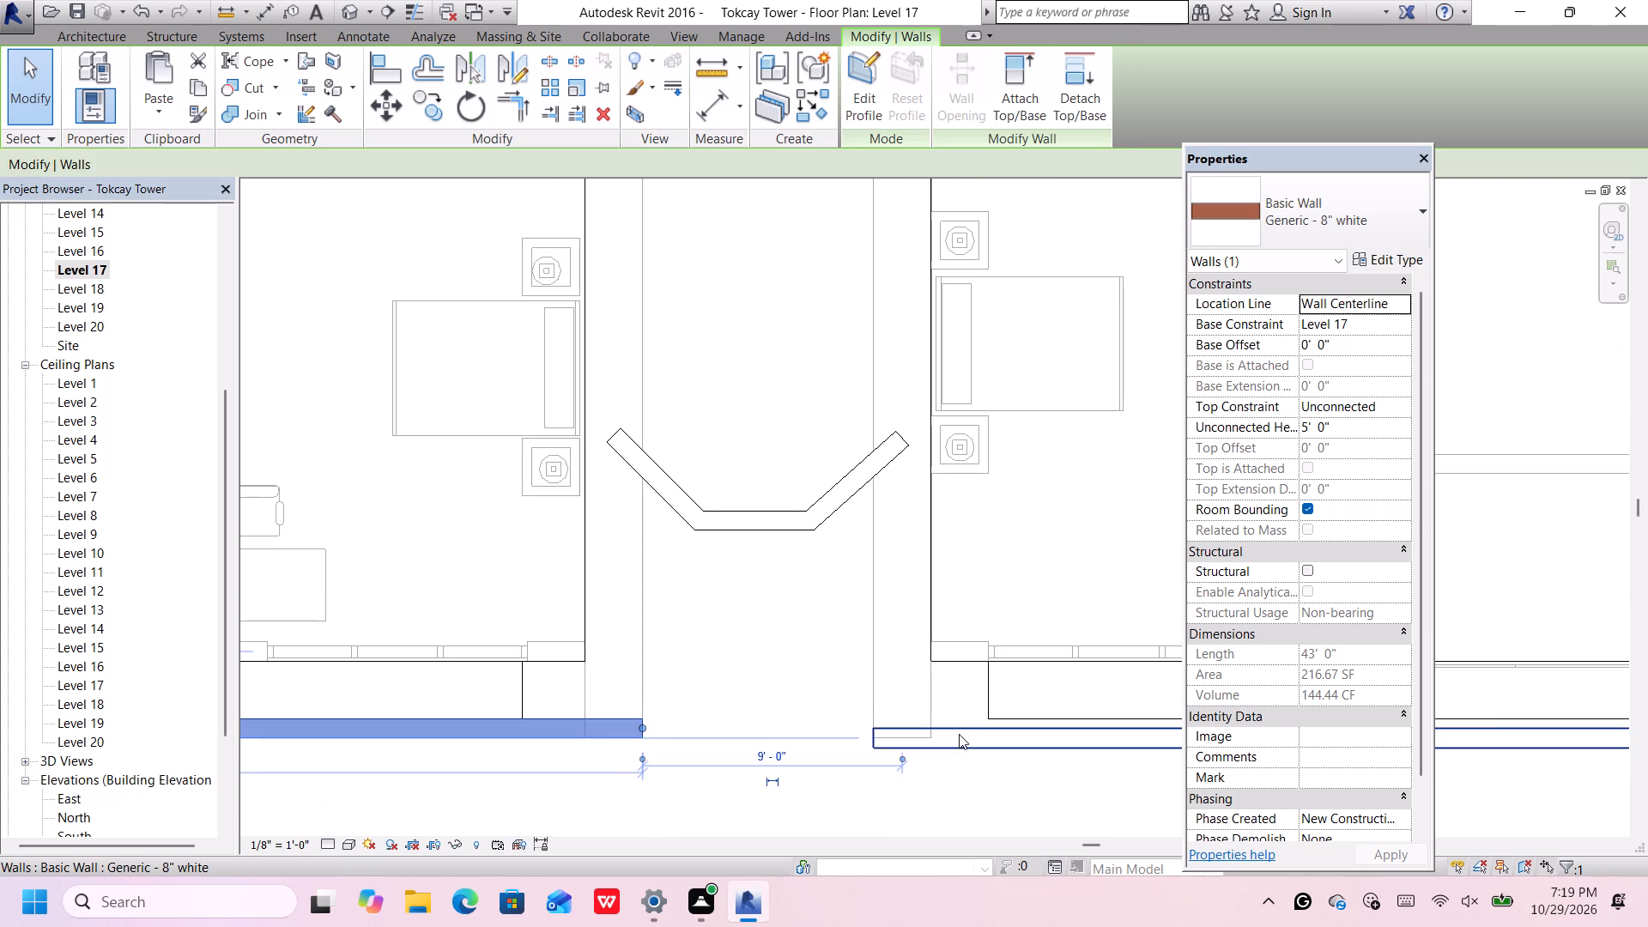
# Nudge the eastern south parapet wall north until its outer face is flush with the core wall's south end.
pyautogui.click(959, 734)
pyautogui.scroll(7, 951, 733)
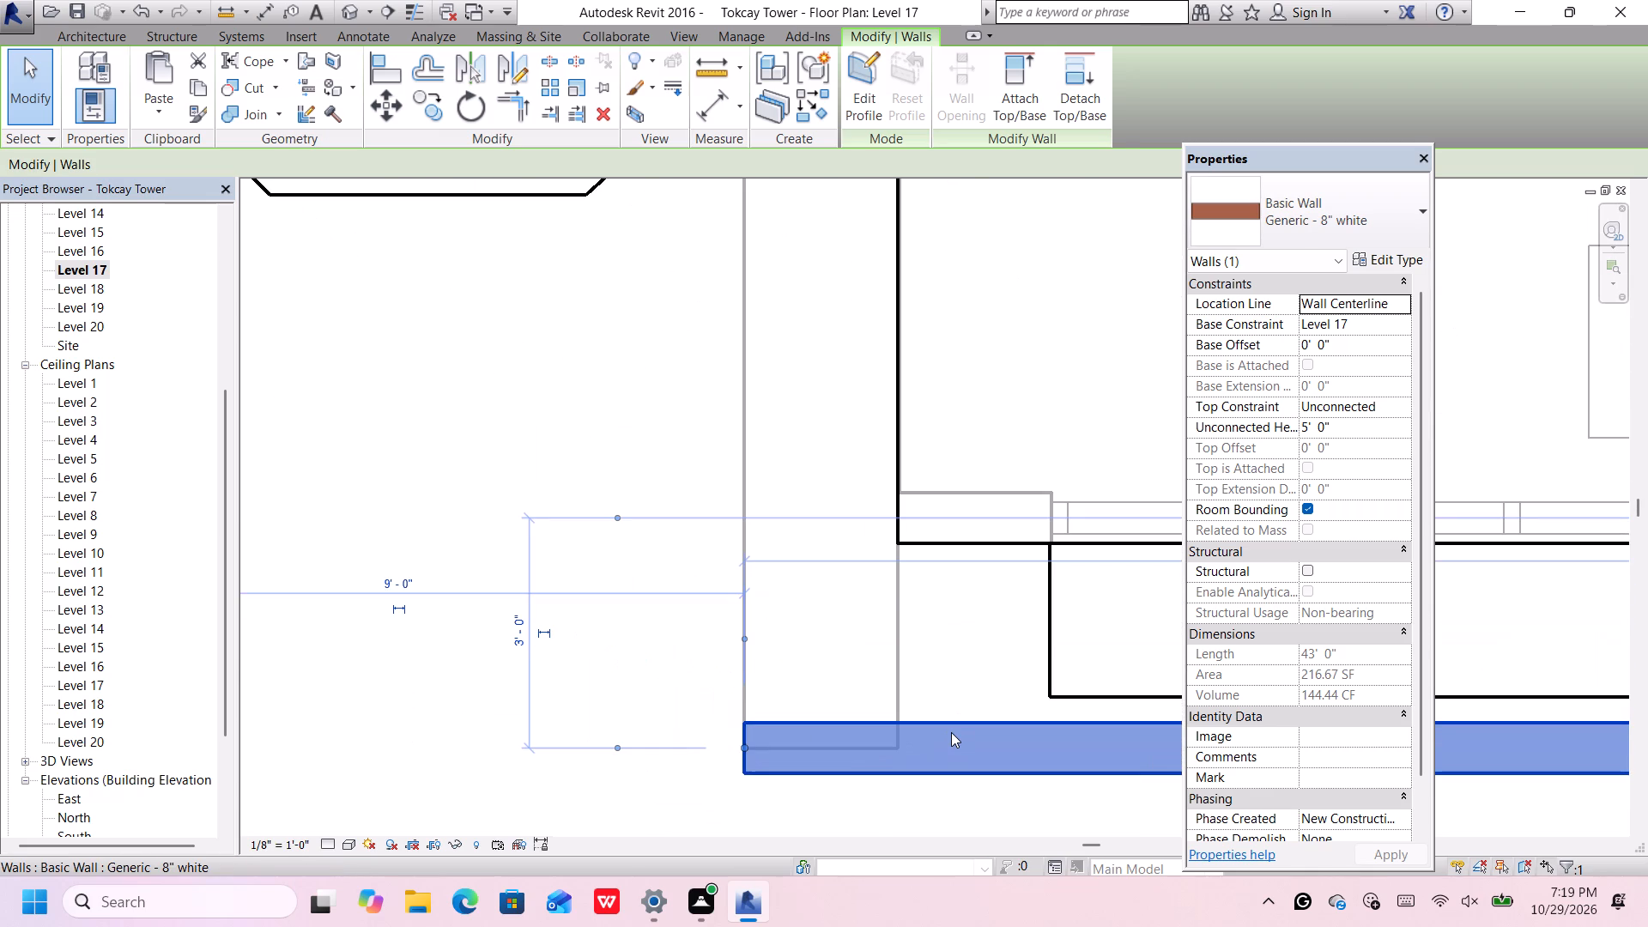
pyautogui.press('Up')
pyautogui.press('Up')
pyautogui.press('Up')
pyautogui.press('Up')
pyautogui.press('Up')
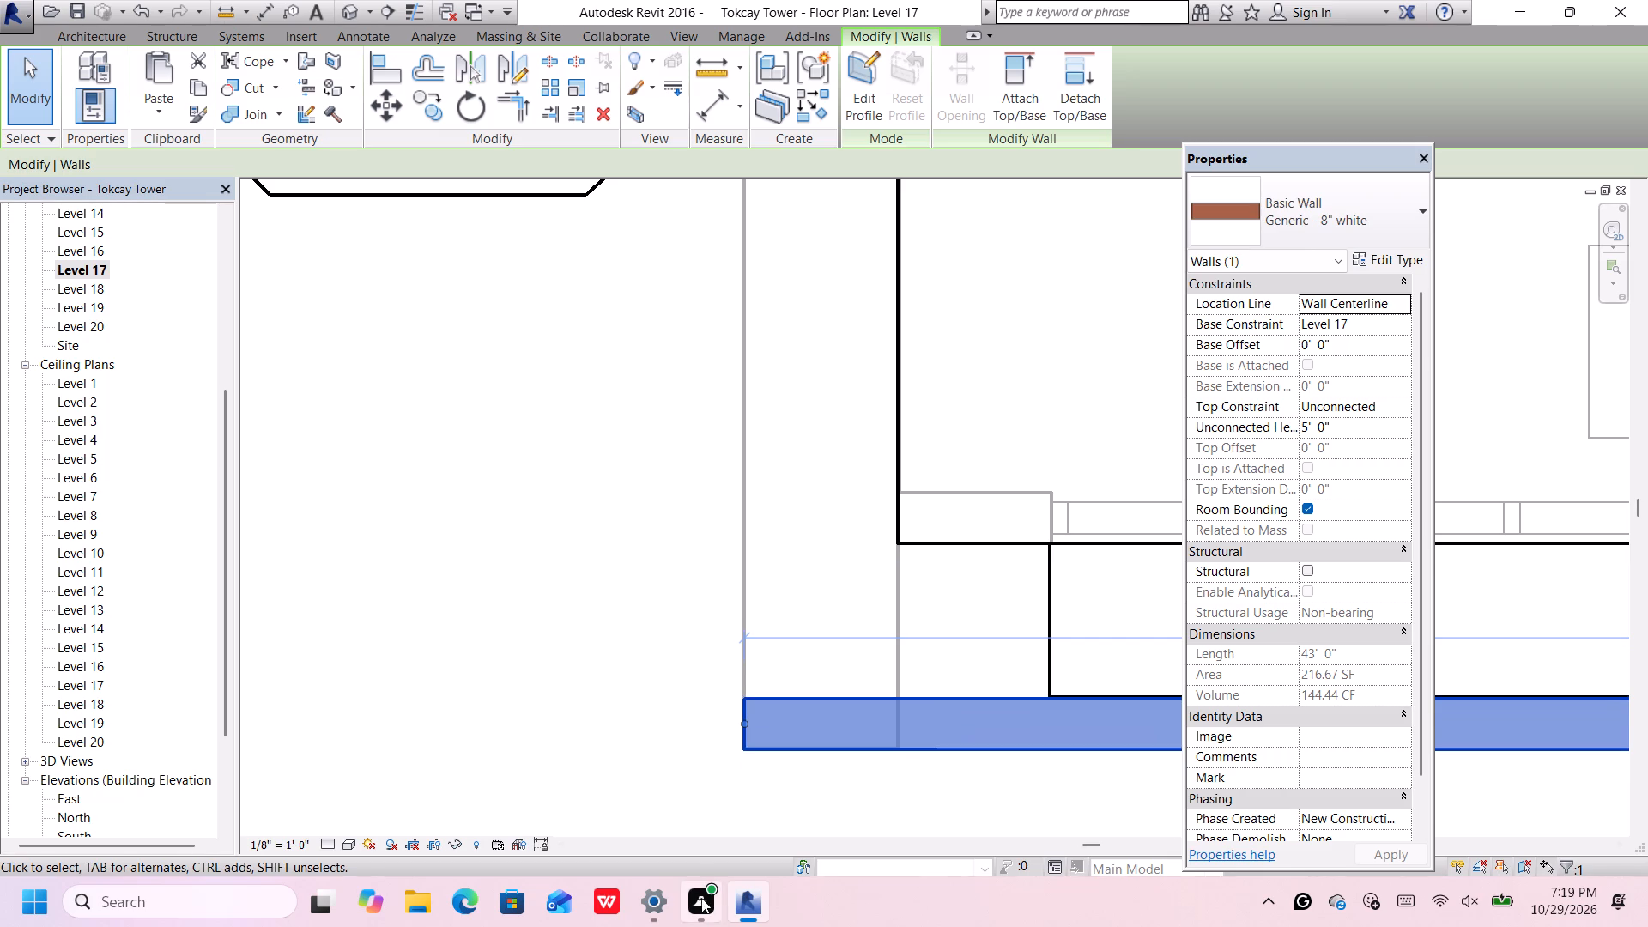
pyautogui.scroll(-4, 600, 699)
pyautogui.click(606, 694)
# Shorten the west parapet wall at its north end to meet the roof edge, making it about 63'-1" long.
pyautogui.scroll(-7, 604, 696)
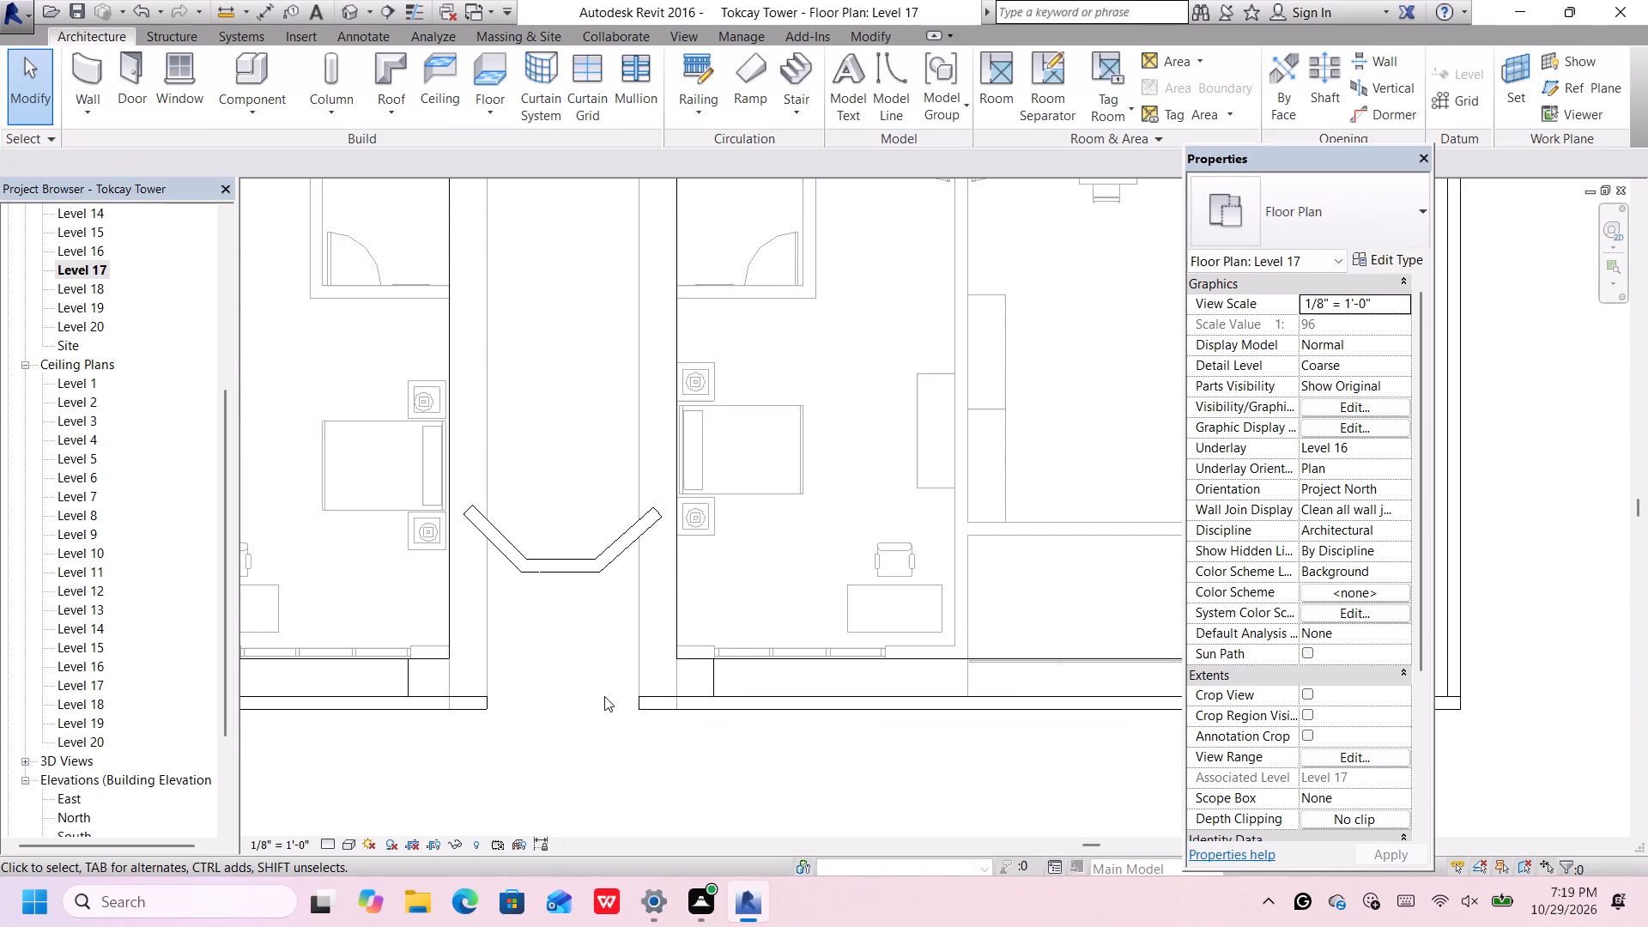
pyautogui.scroll(-7, 604, 696)
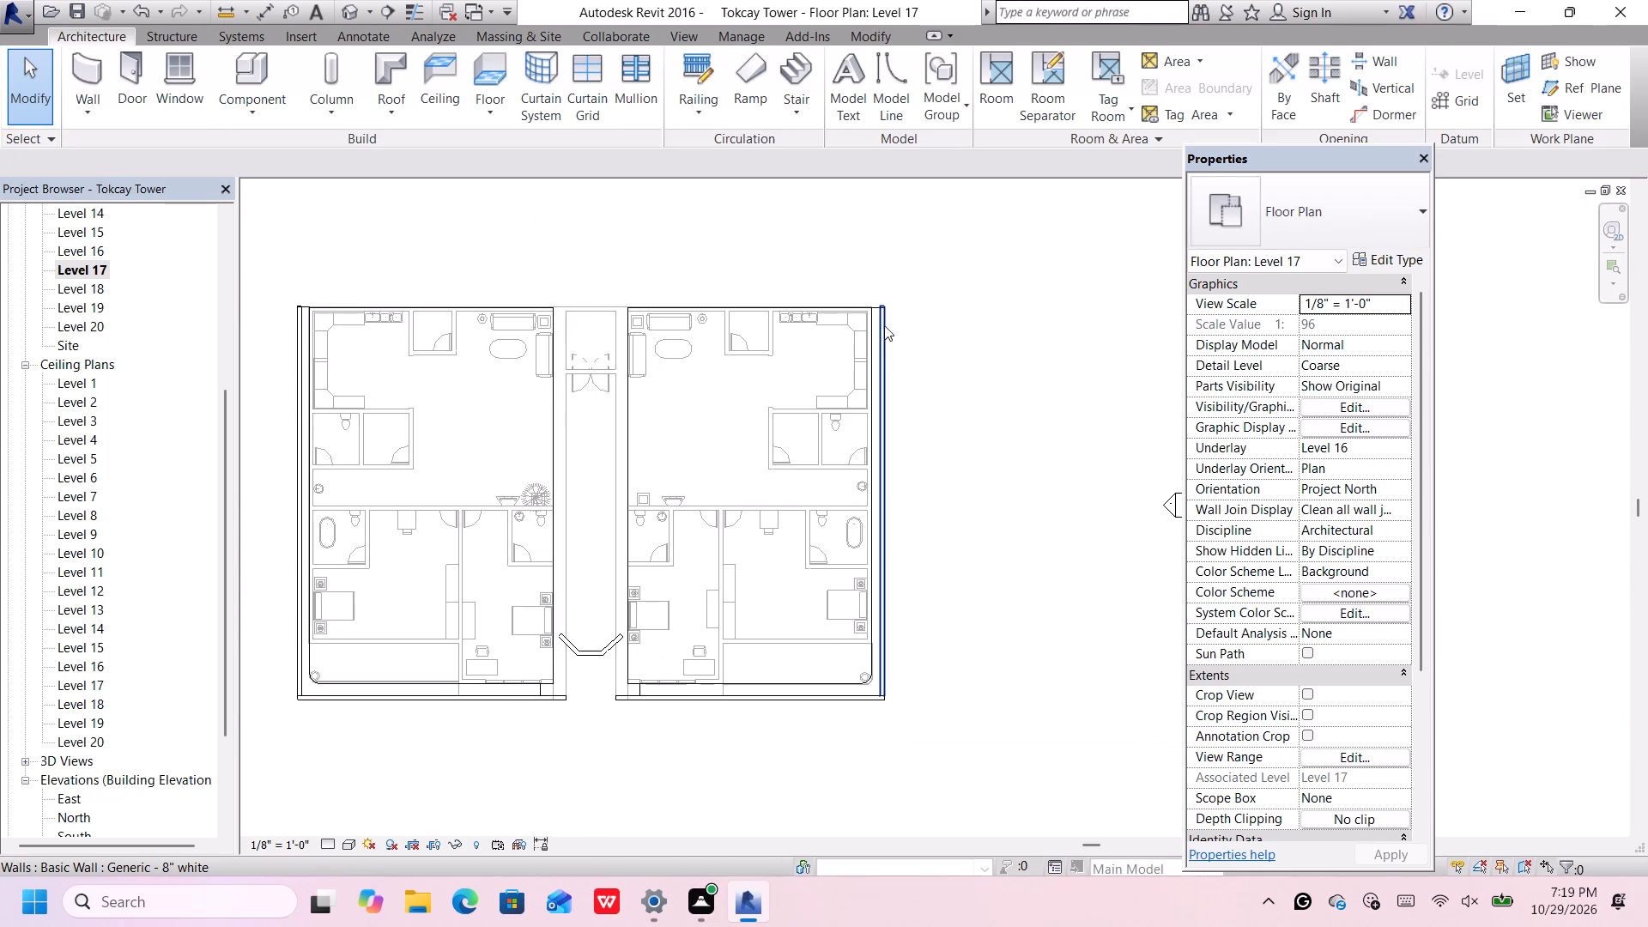
pyautogui.scroll(2, 887, 311)
pyautogui.scroll(-3, 887, 312)
pyautogui.moveTo(887, 314); pyautogui.dragTo(916, 359, button='middle')
pyautogui.scroll(1, 623, 390)
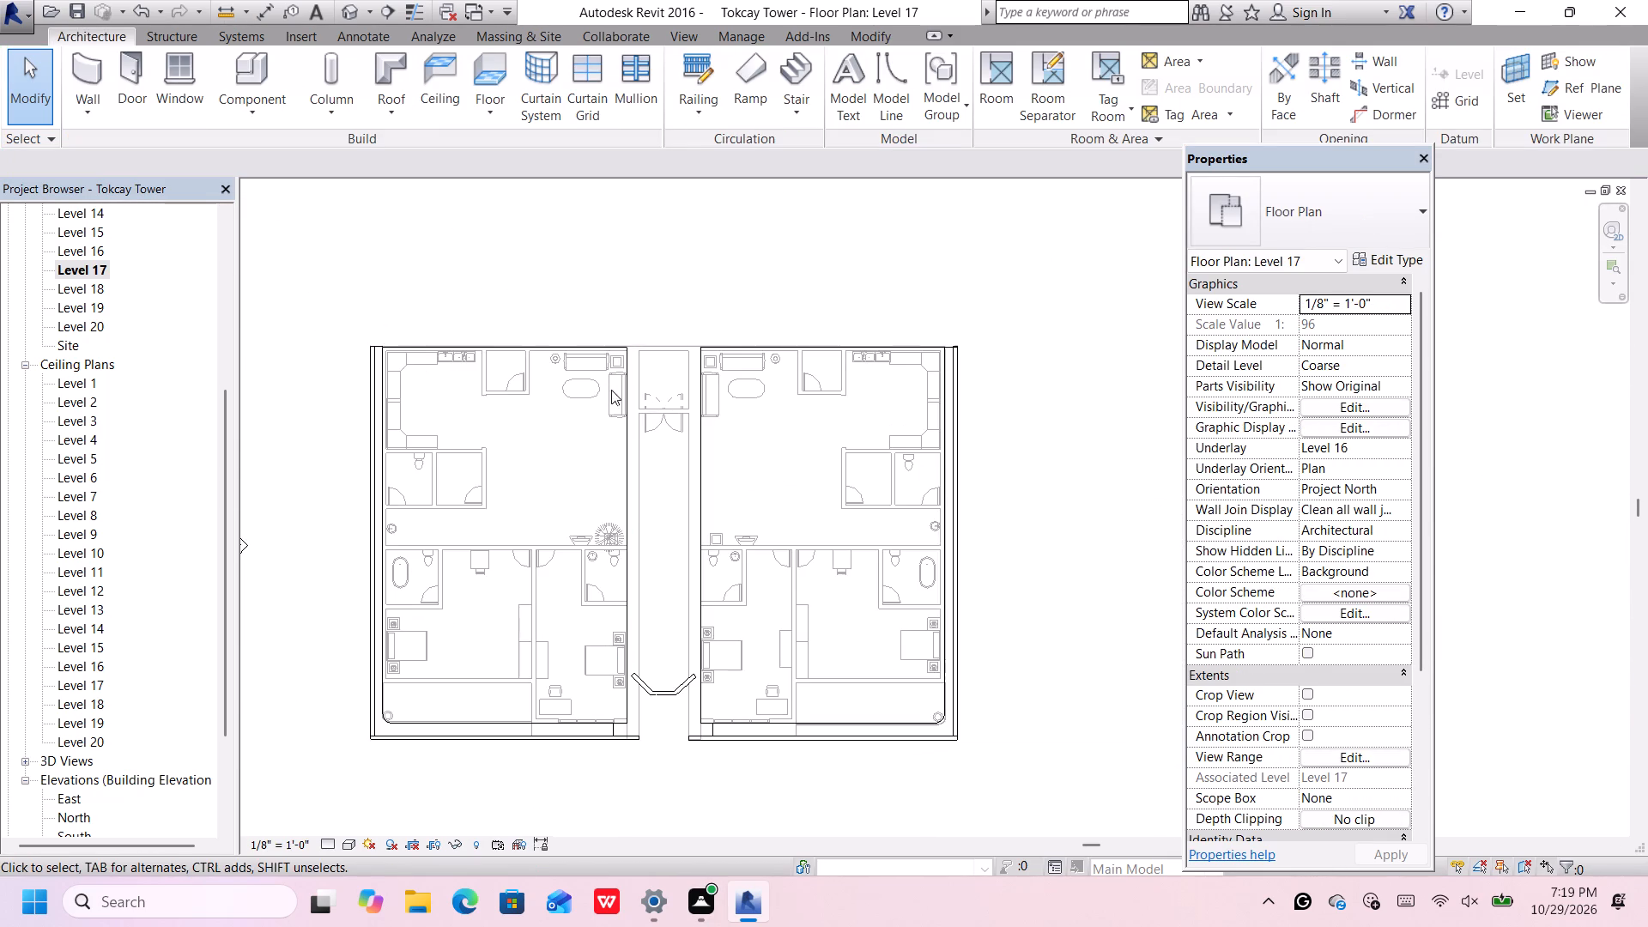
pyautogui.scroll(12, 375, 351)
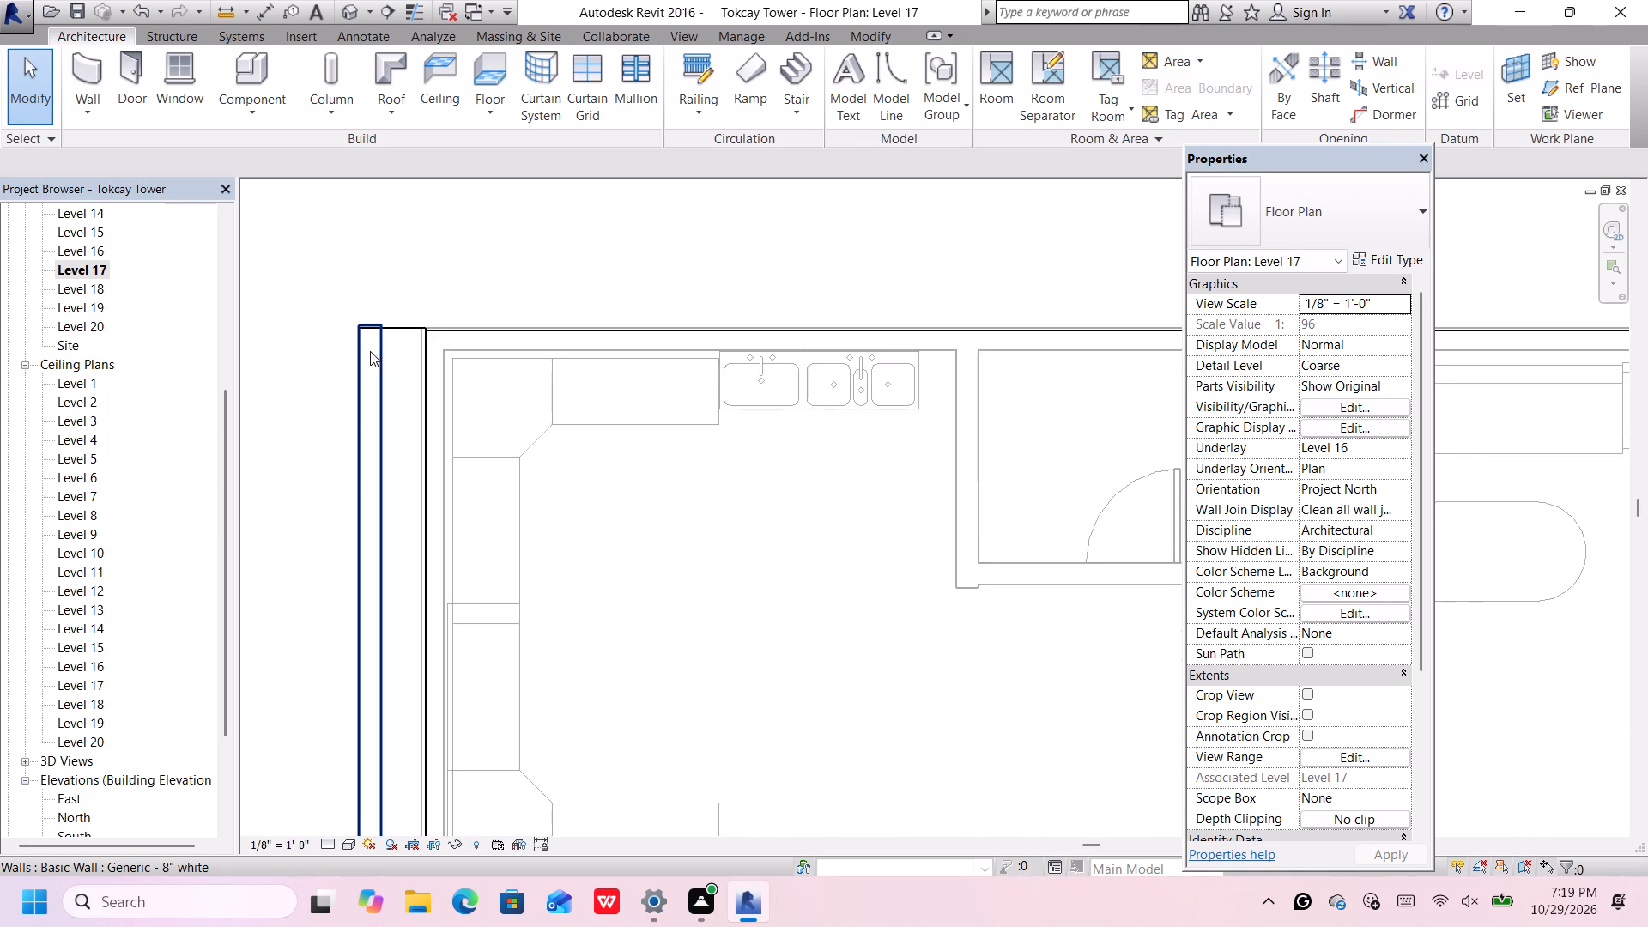
pyautogui.scroll(8, 370, 351)
pyautogui.click(371, 271)
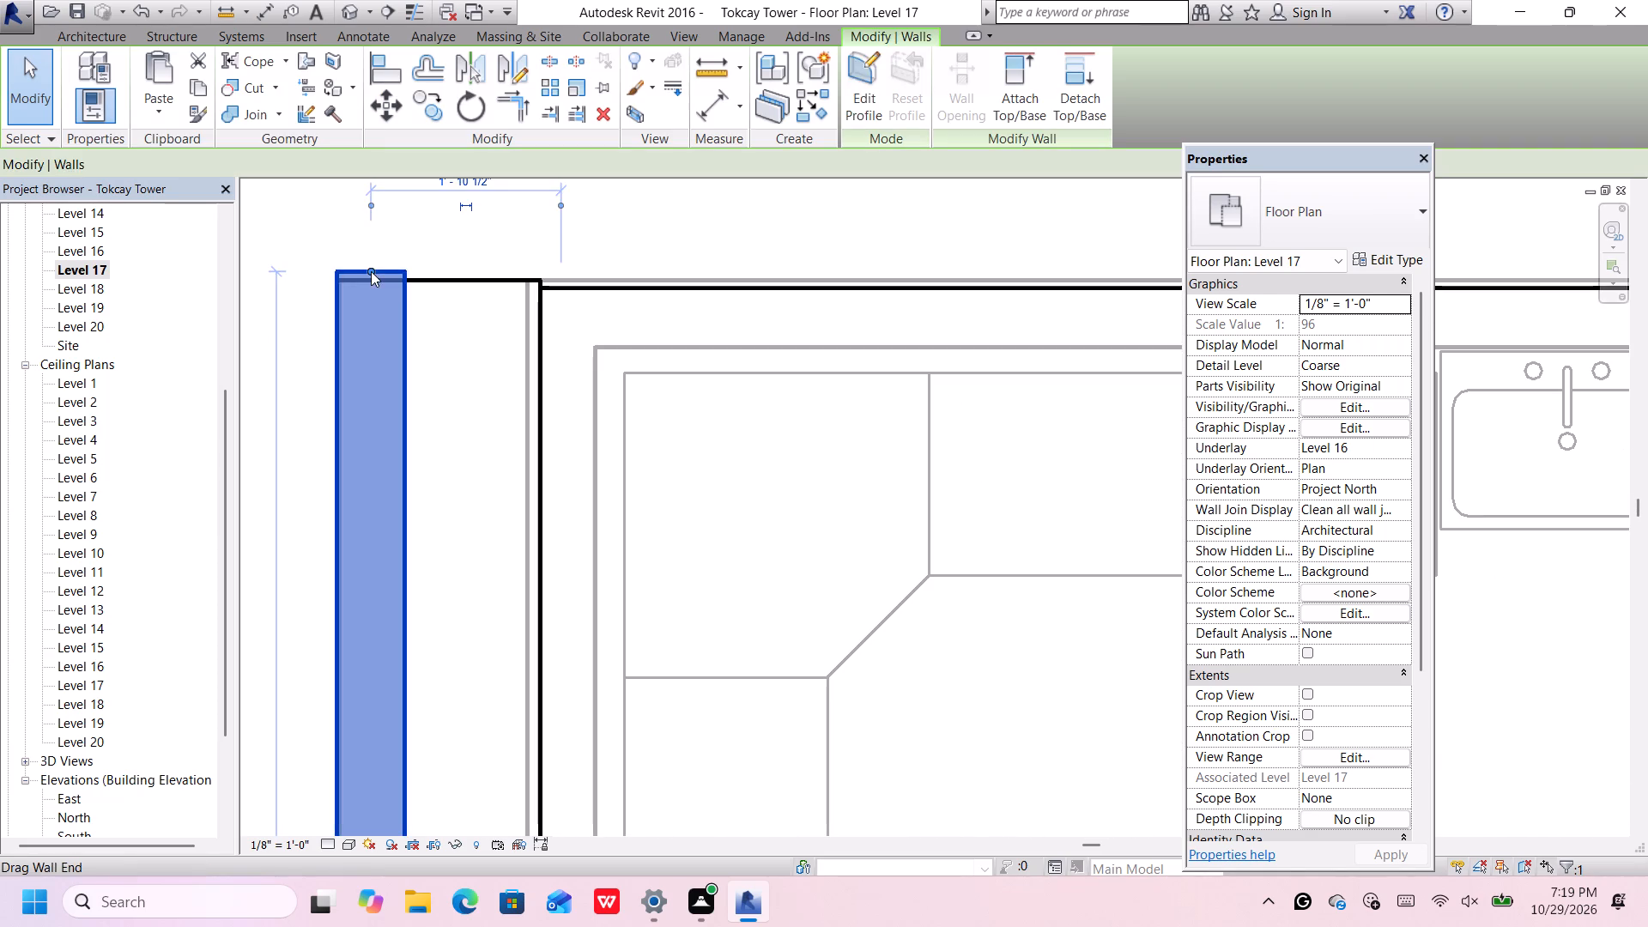
pyautogui.scroll(5, 373, 273)
pyautogui.moveTo(366, 267); pyautogui.dragTo(366, 274)
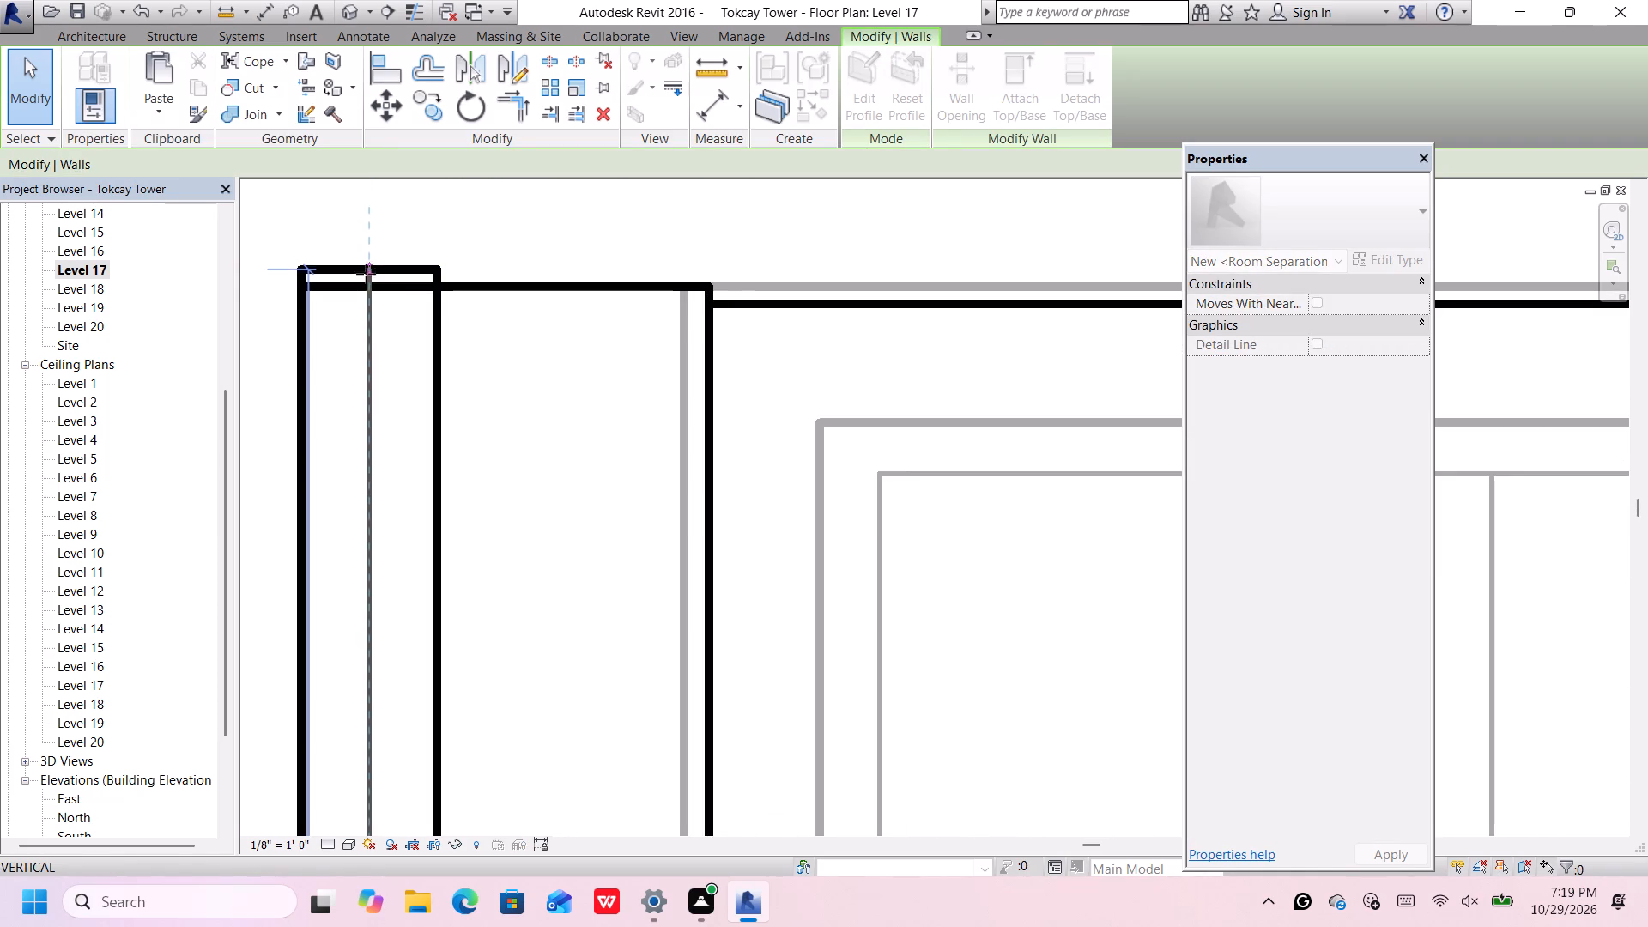
pyautogui.moveTo(366, 274); pyautogui.dragTo(368, 285)
pyautogui.scroll(-19, 367, 284)
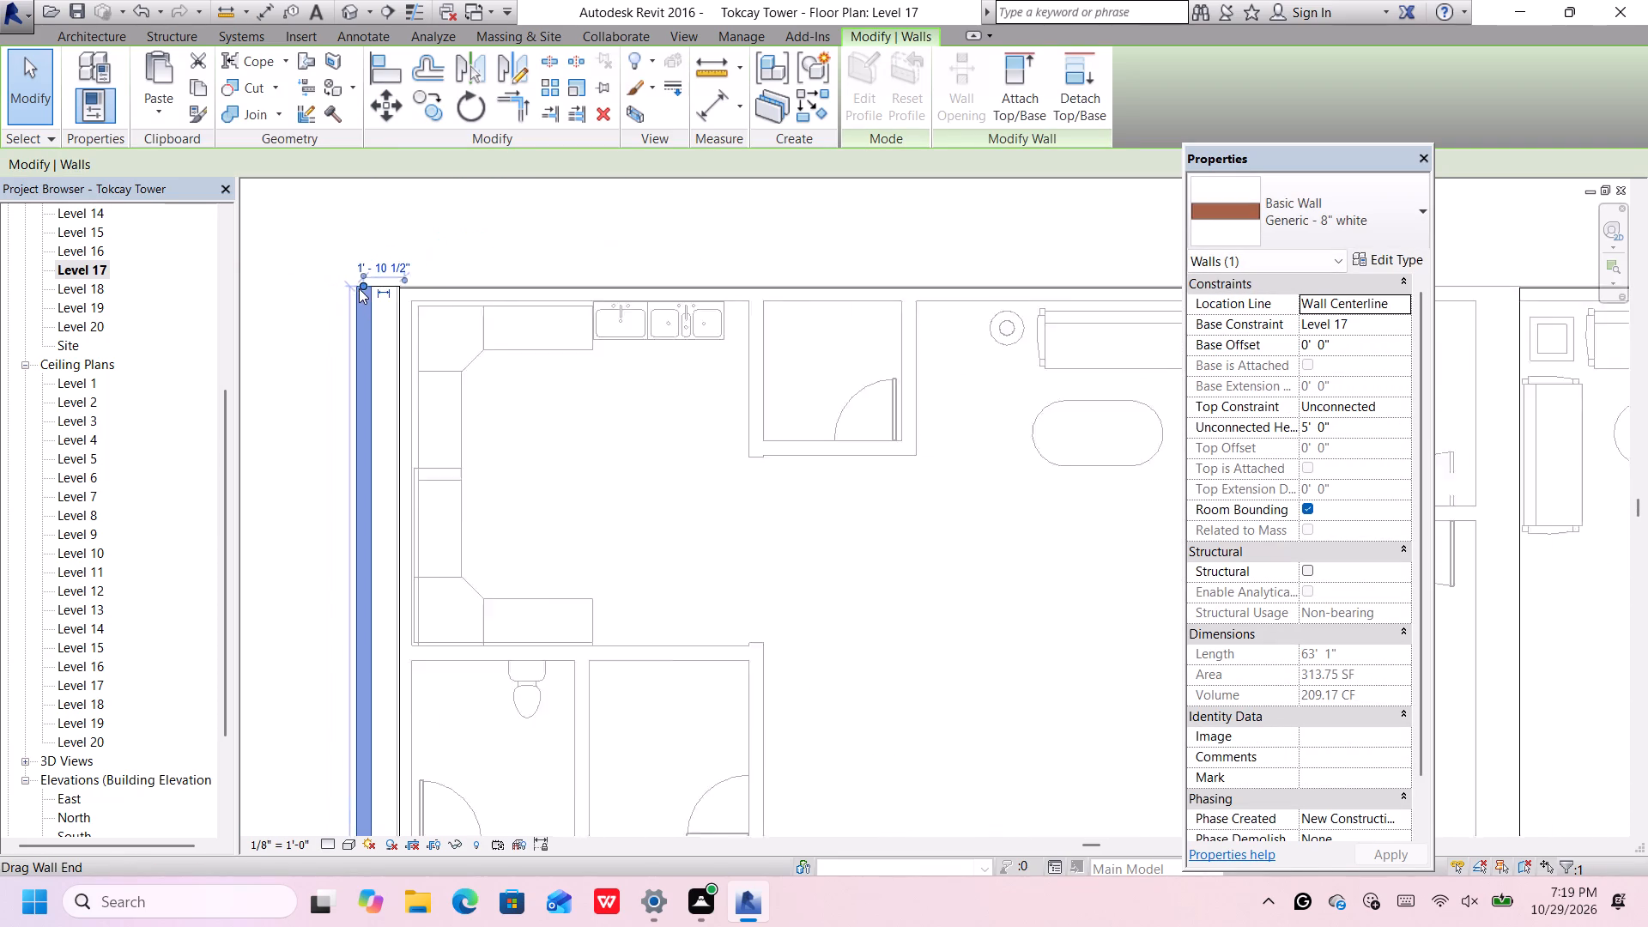
# Shorten the east parapet wall at its north end to meet the roof edge, making it about 63'-0 1/4" long.
pyautogui.scroll(-6, 359, 288)
pyautogui.scroll(2, 359, 288)
pyautogui.scroll(-3, 359, 288)
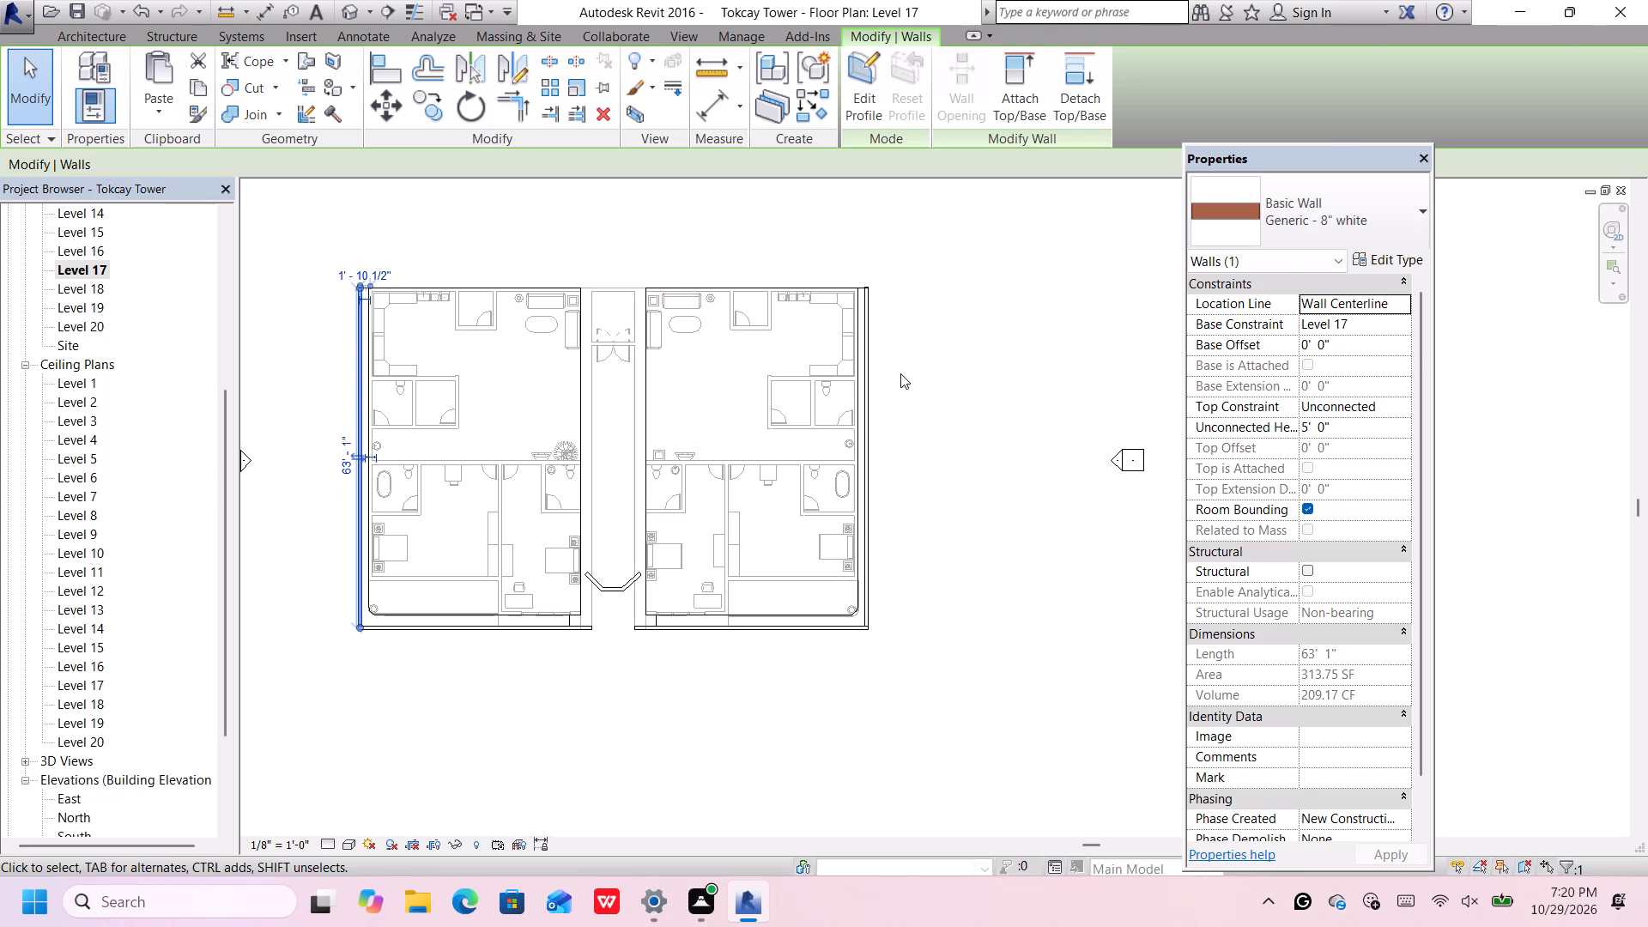
pyautogui.click(902, 373)
pyautogui.scroll(14, 875, 301)
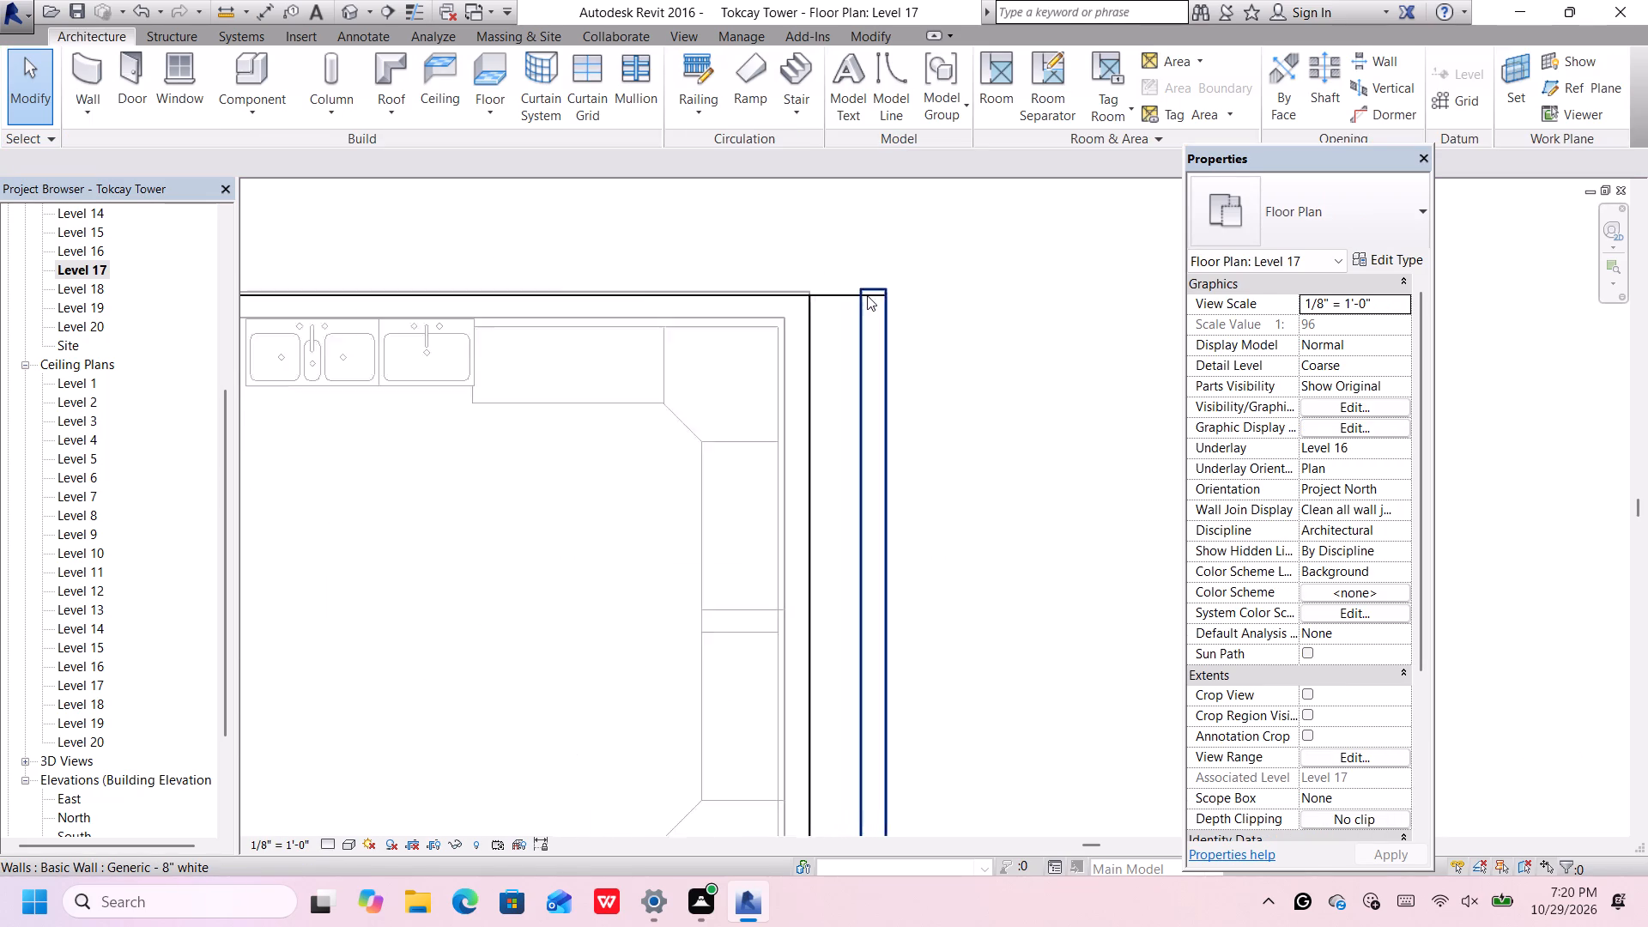
pyautogui.scroll(2, 867, 295)
pyautogui.click(858, 300)
pyautogui.scroll(9, 884, 272)
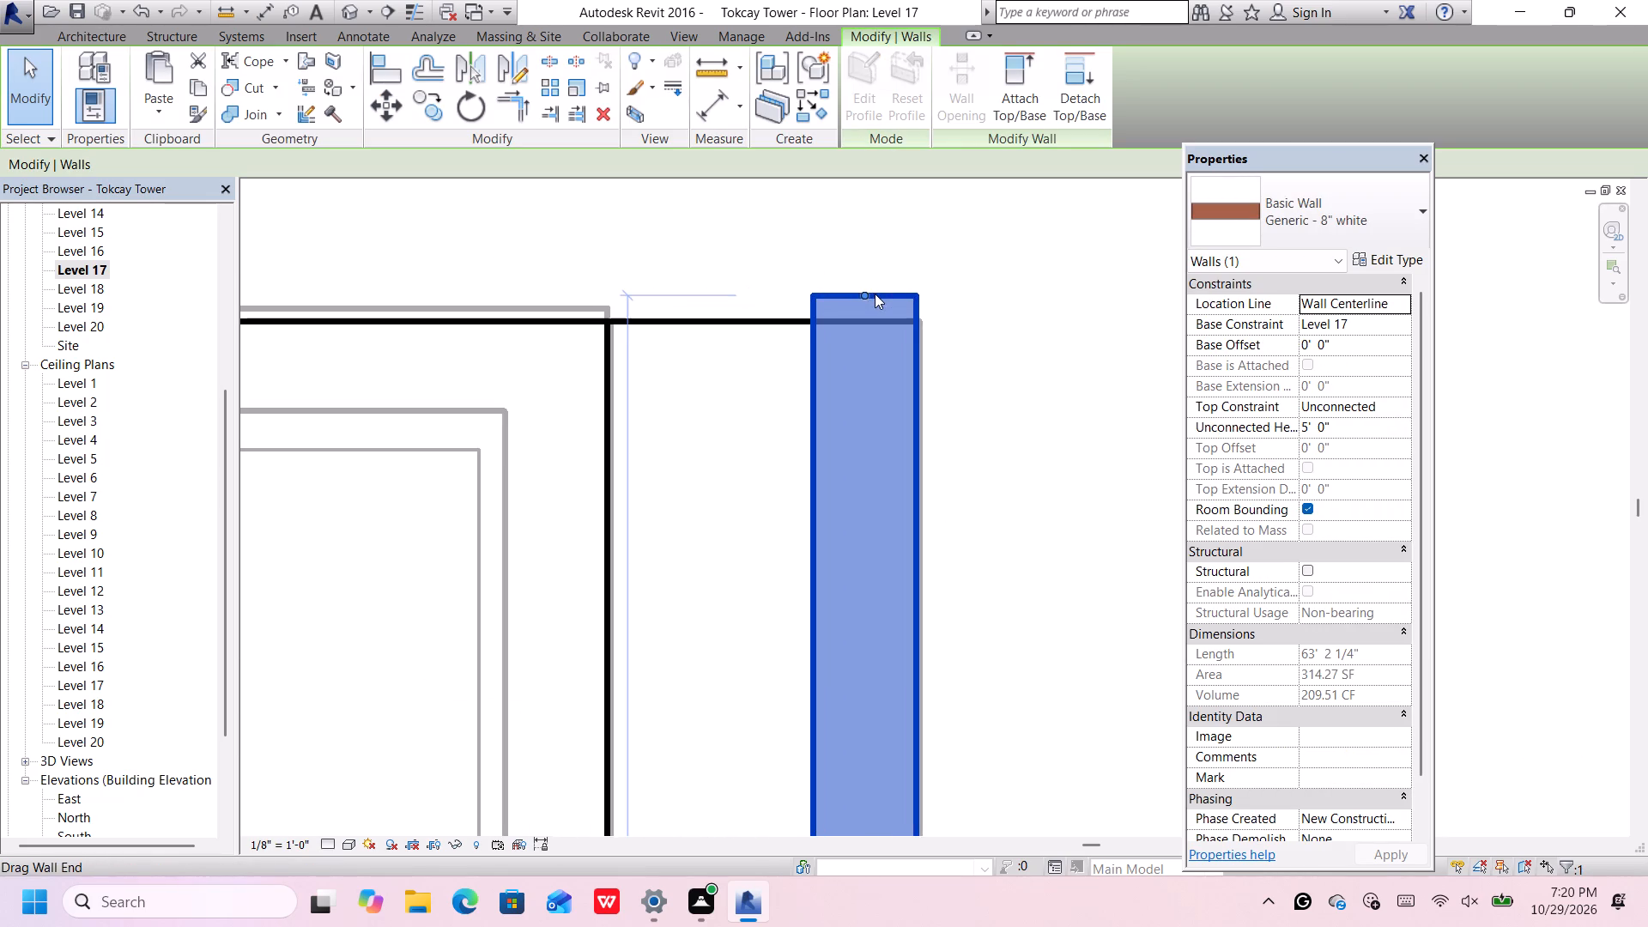
pyautogui.moveTo(863, 294); pyautogui.dragTo(863, 323)
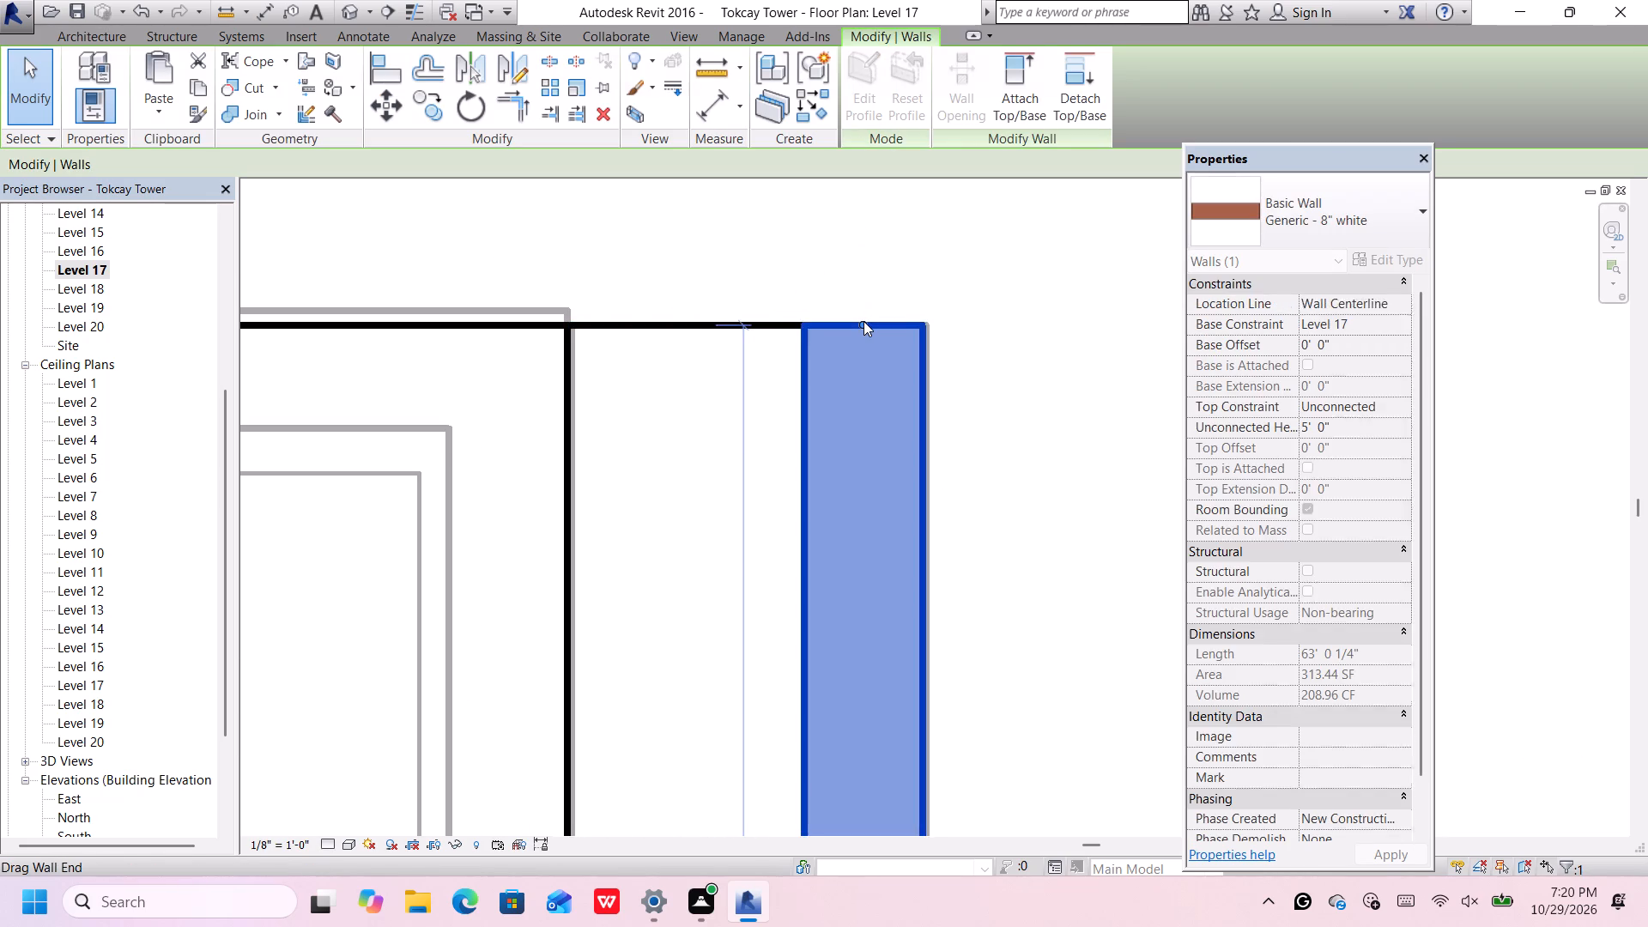
pyautogui.scroll(-2, 863, 321)
# Nudge the east parapet wall west until its outer face is flush with the roof's east edge.
pyautogui.press('Right')
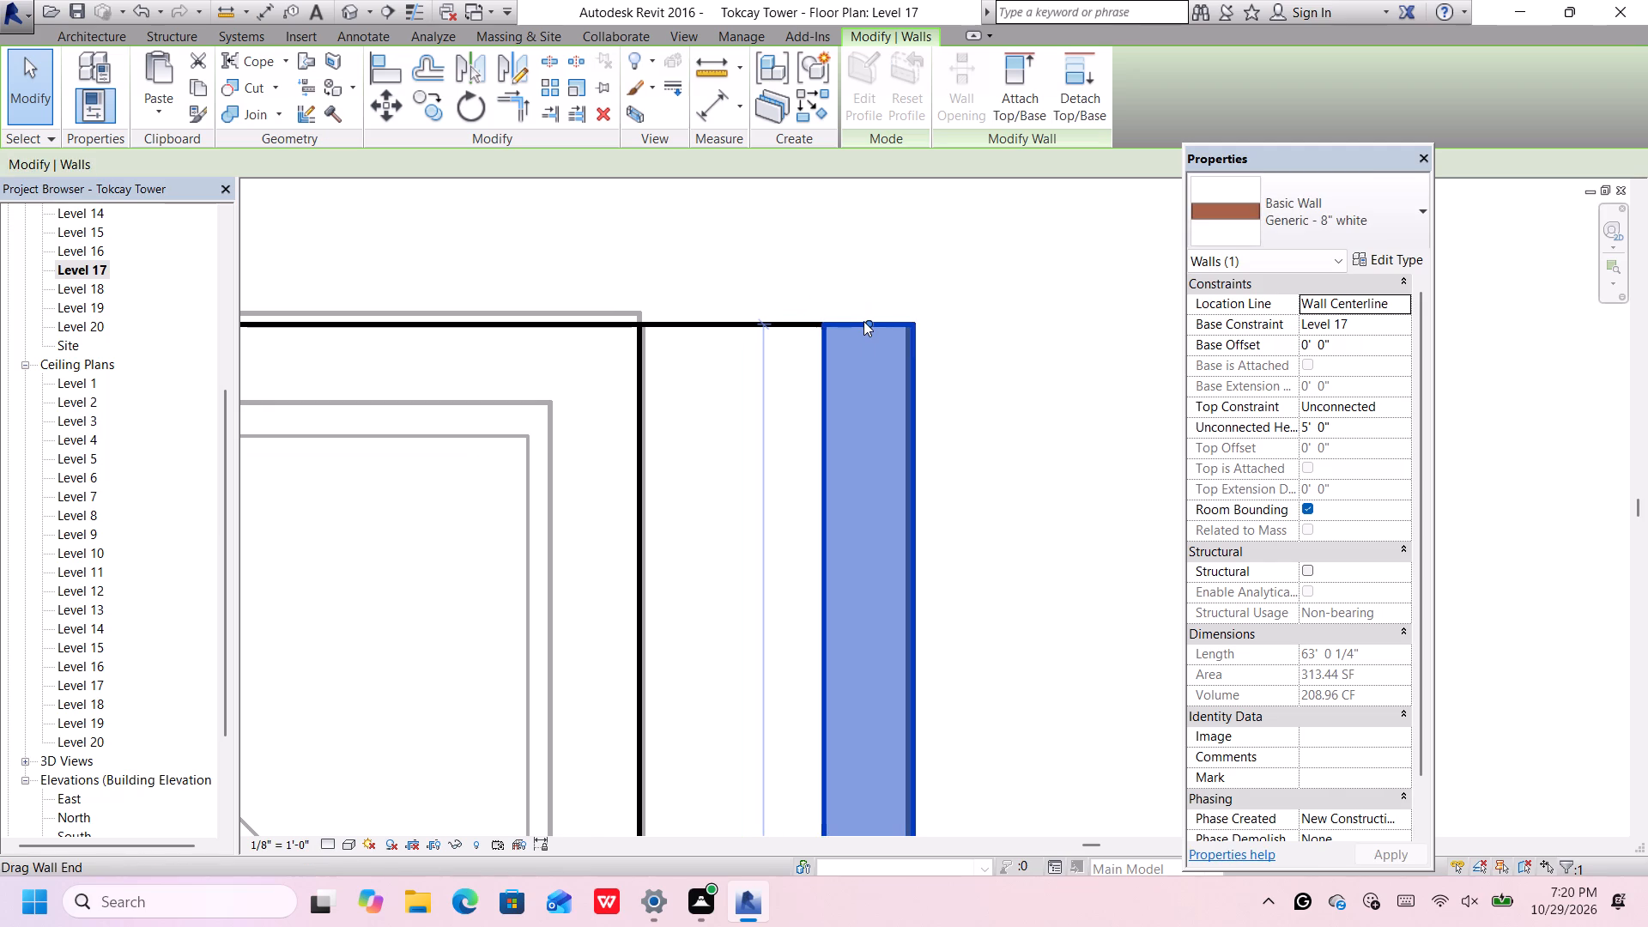
pyautogui.scroll(10, 914, 338)
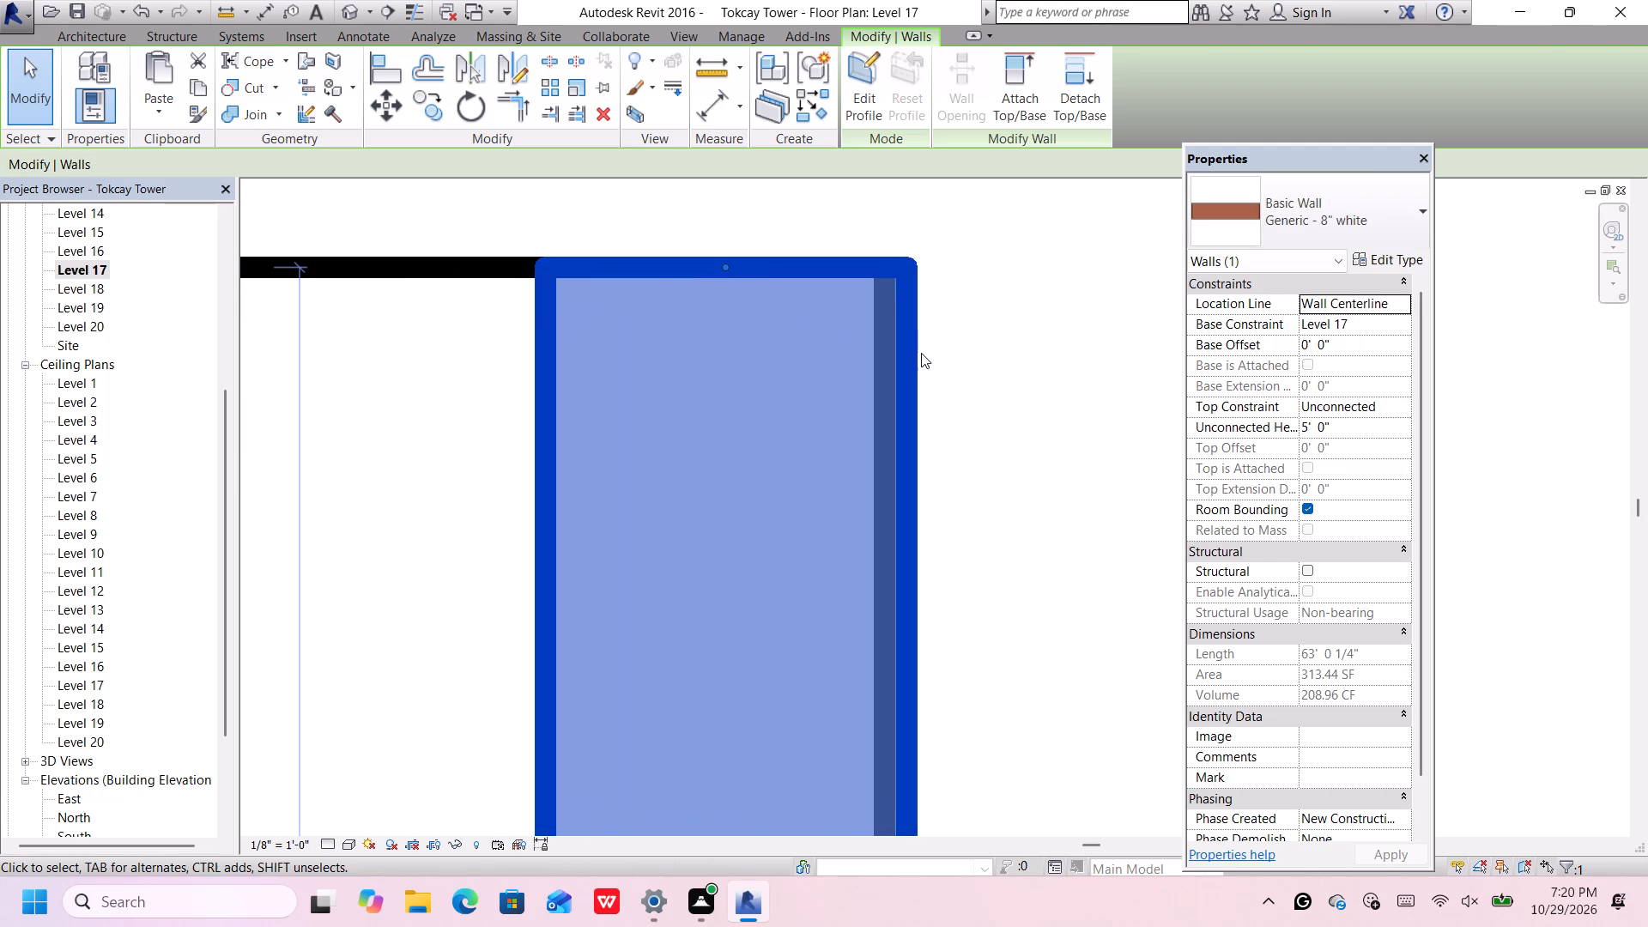
pyautogui.press('Left')
pyautogui.press('Left')
pyautogui.press('Left')
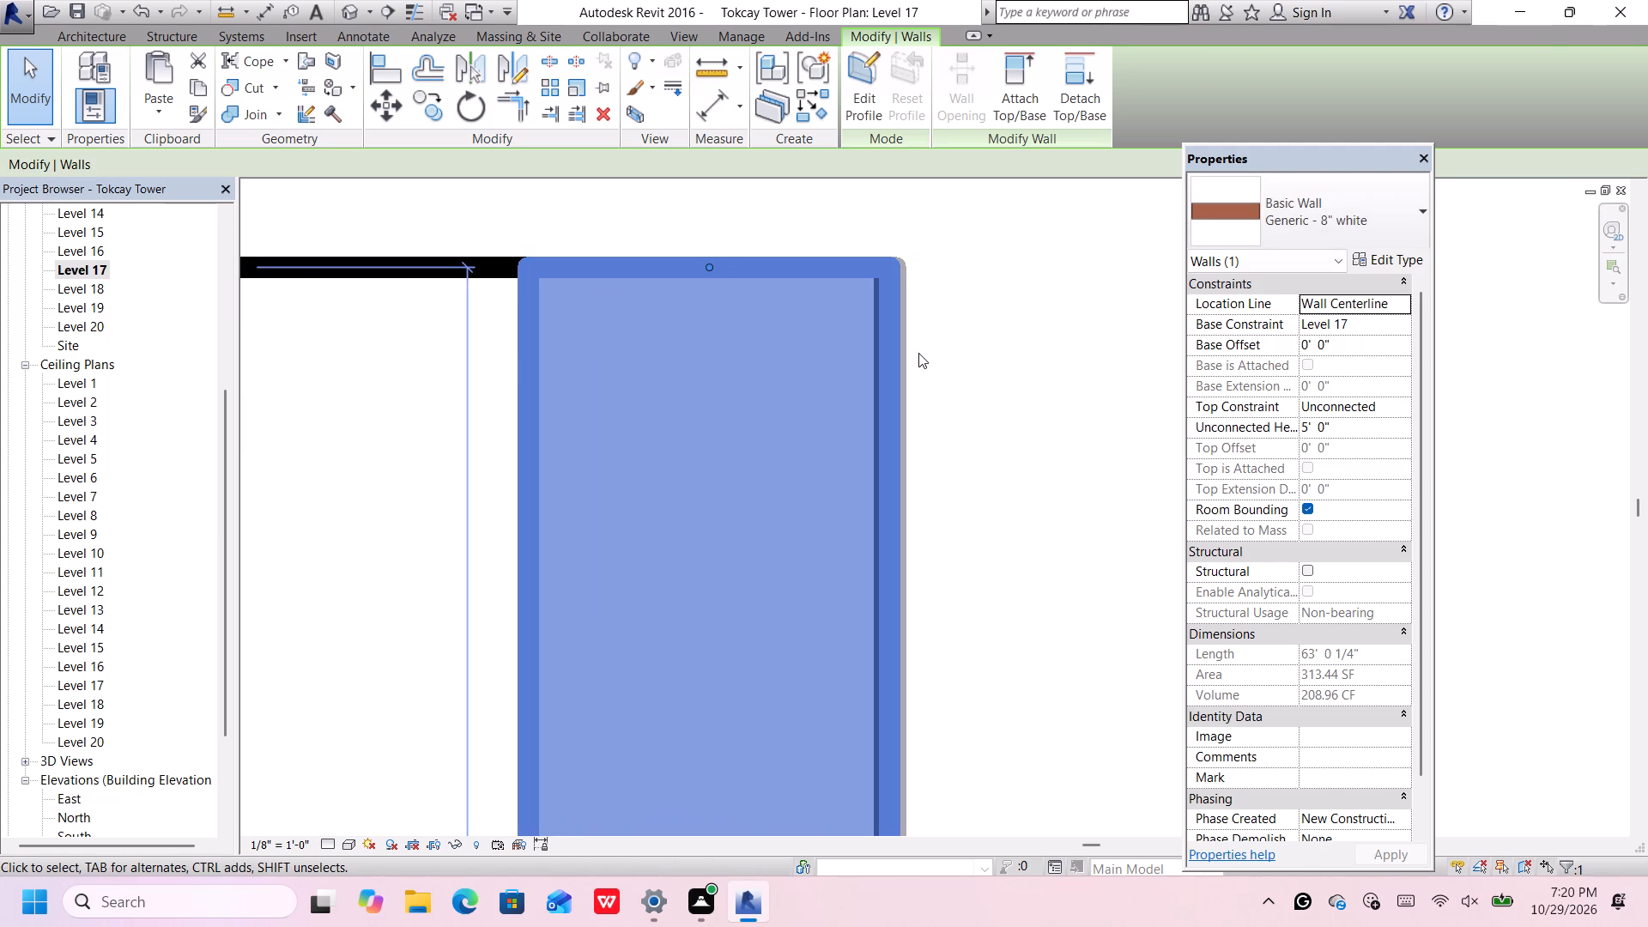
pyautogui.press('Right')
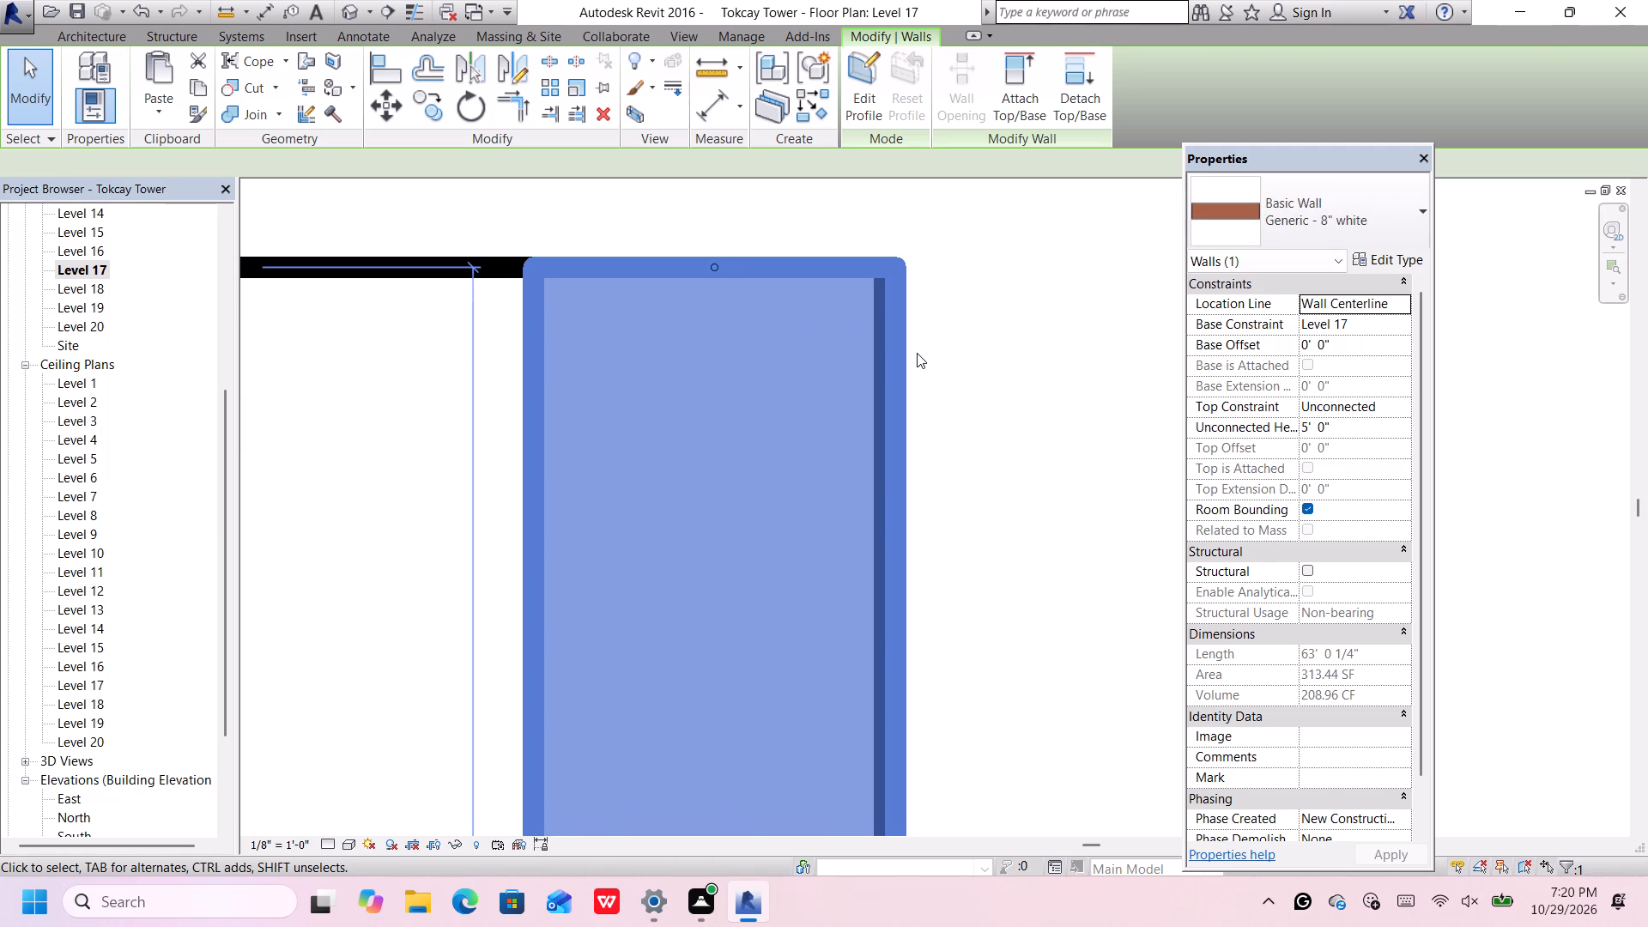
pyautogui.scroll(-13, 918, 342)
pyautogui.click(948, 347)
# In the 3D view, set the unconnected height of the Level 16 2' white wall on the core's east side to 17'.
pyautogui.scroll(-6, 948, 347)
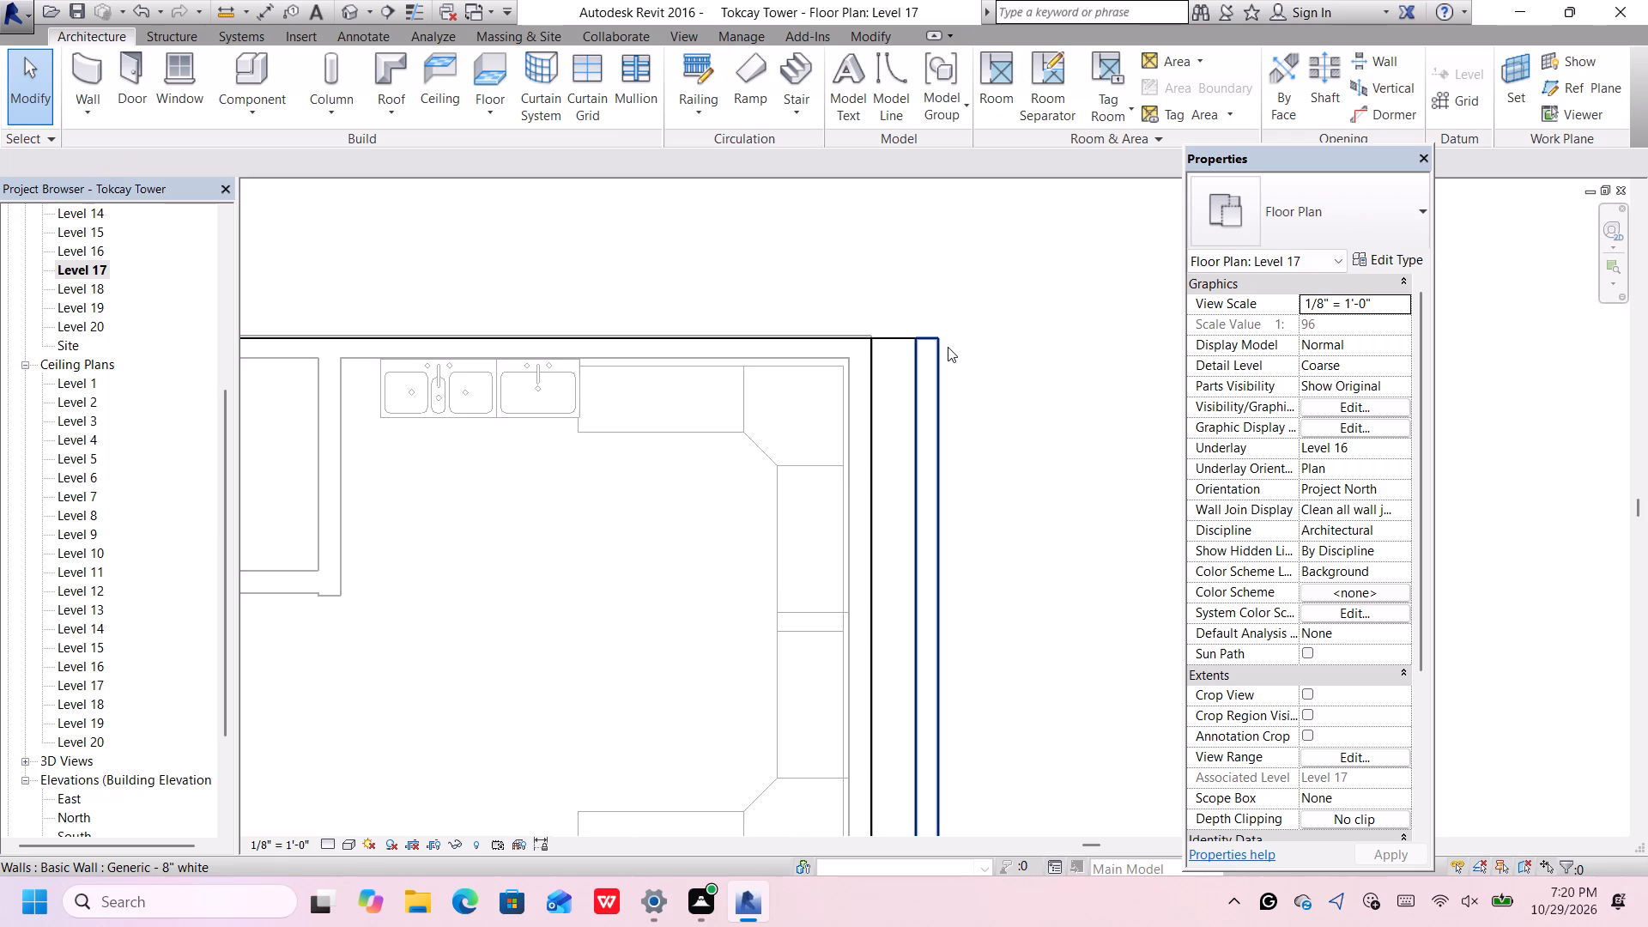
pyautogui.scroll(-16, 948, 347)
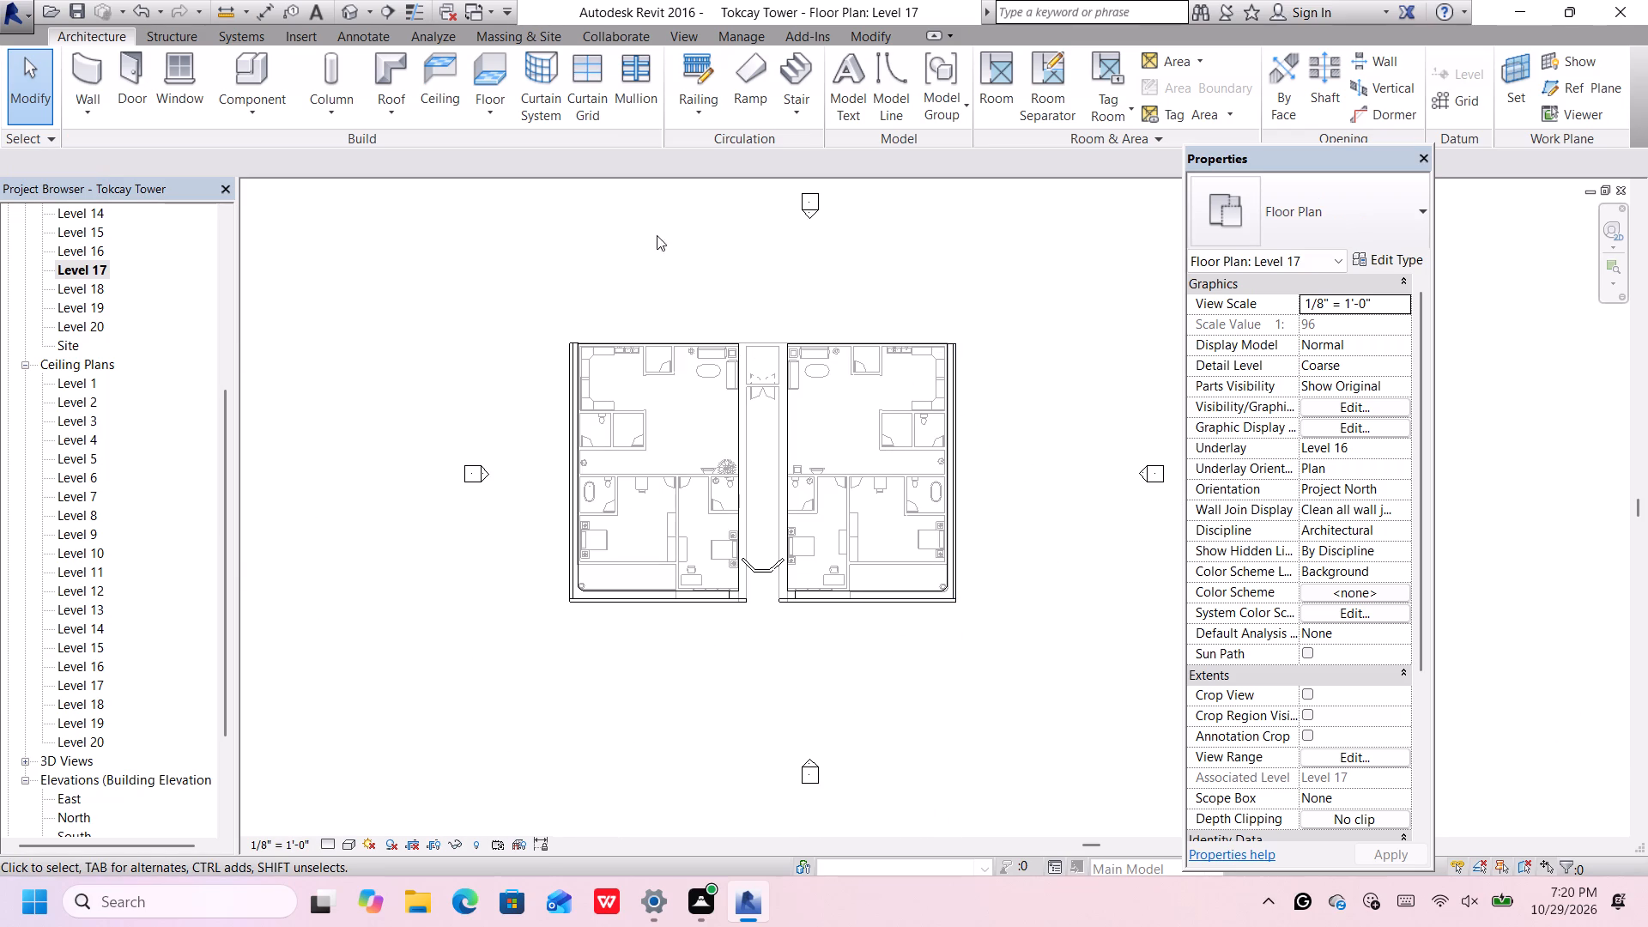
pyautogui.click(345, 20)
pyautogui.scroll(1, 863, 365)
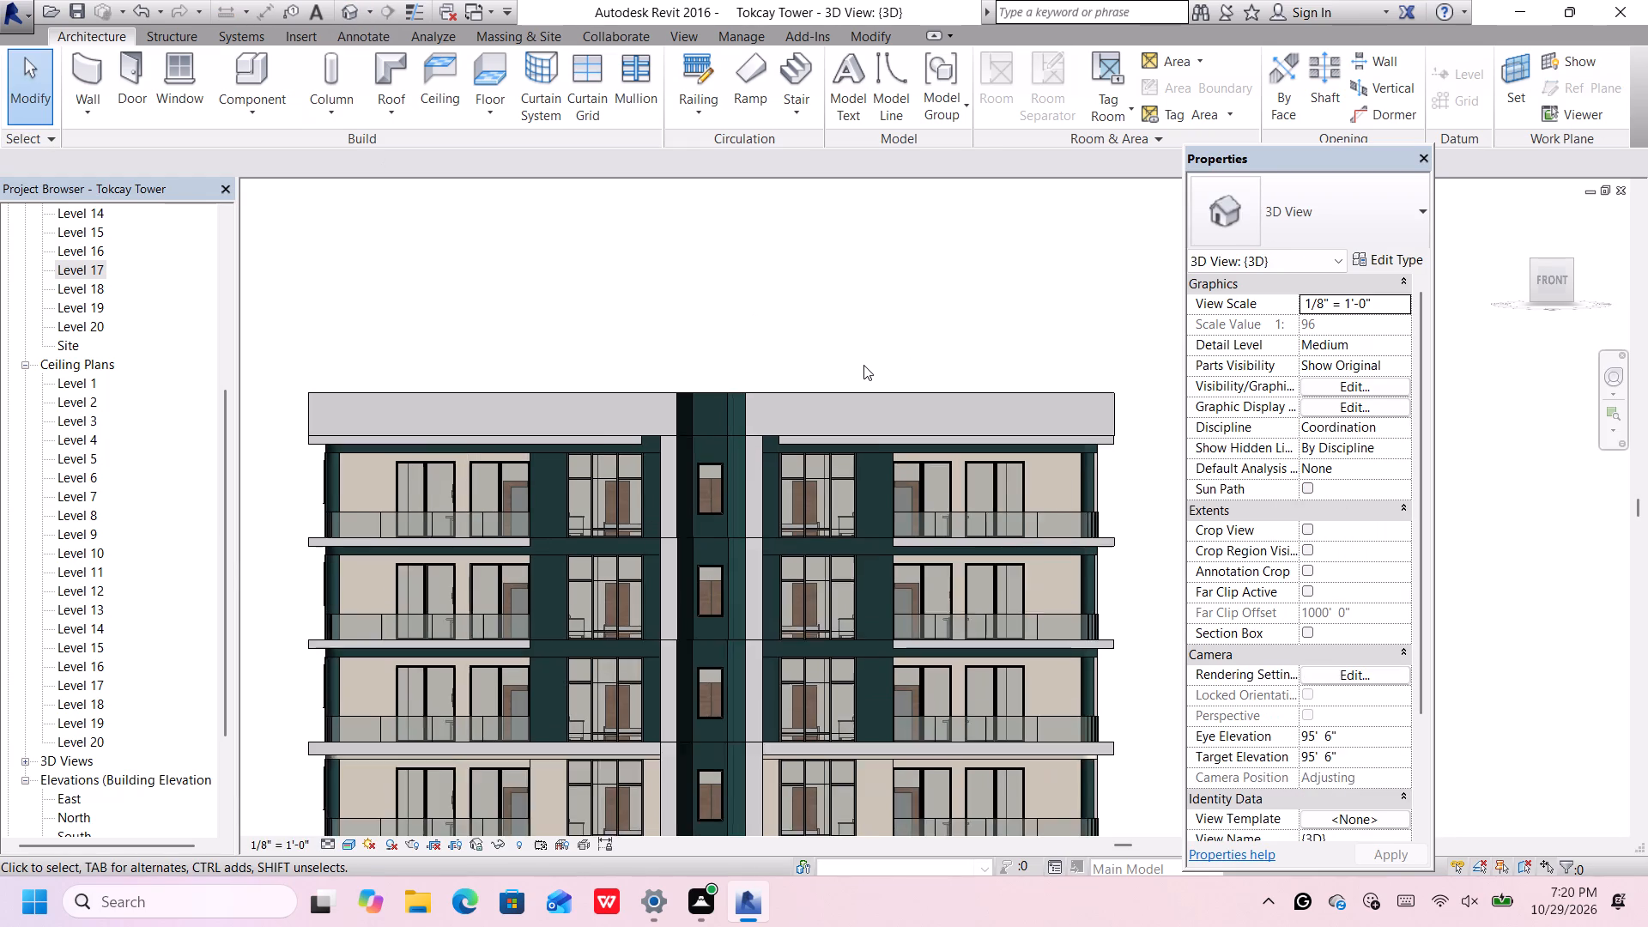
pyautogui.scroll(1, 863, 365)
pyautogui.moveTo(851, 357); pyautogui.dragTo(829, 333, button='middle')
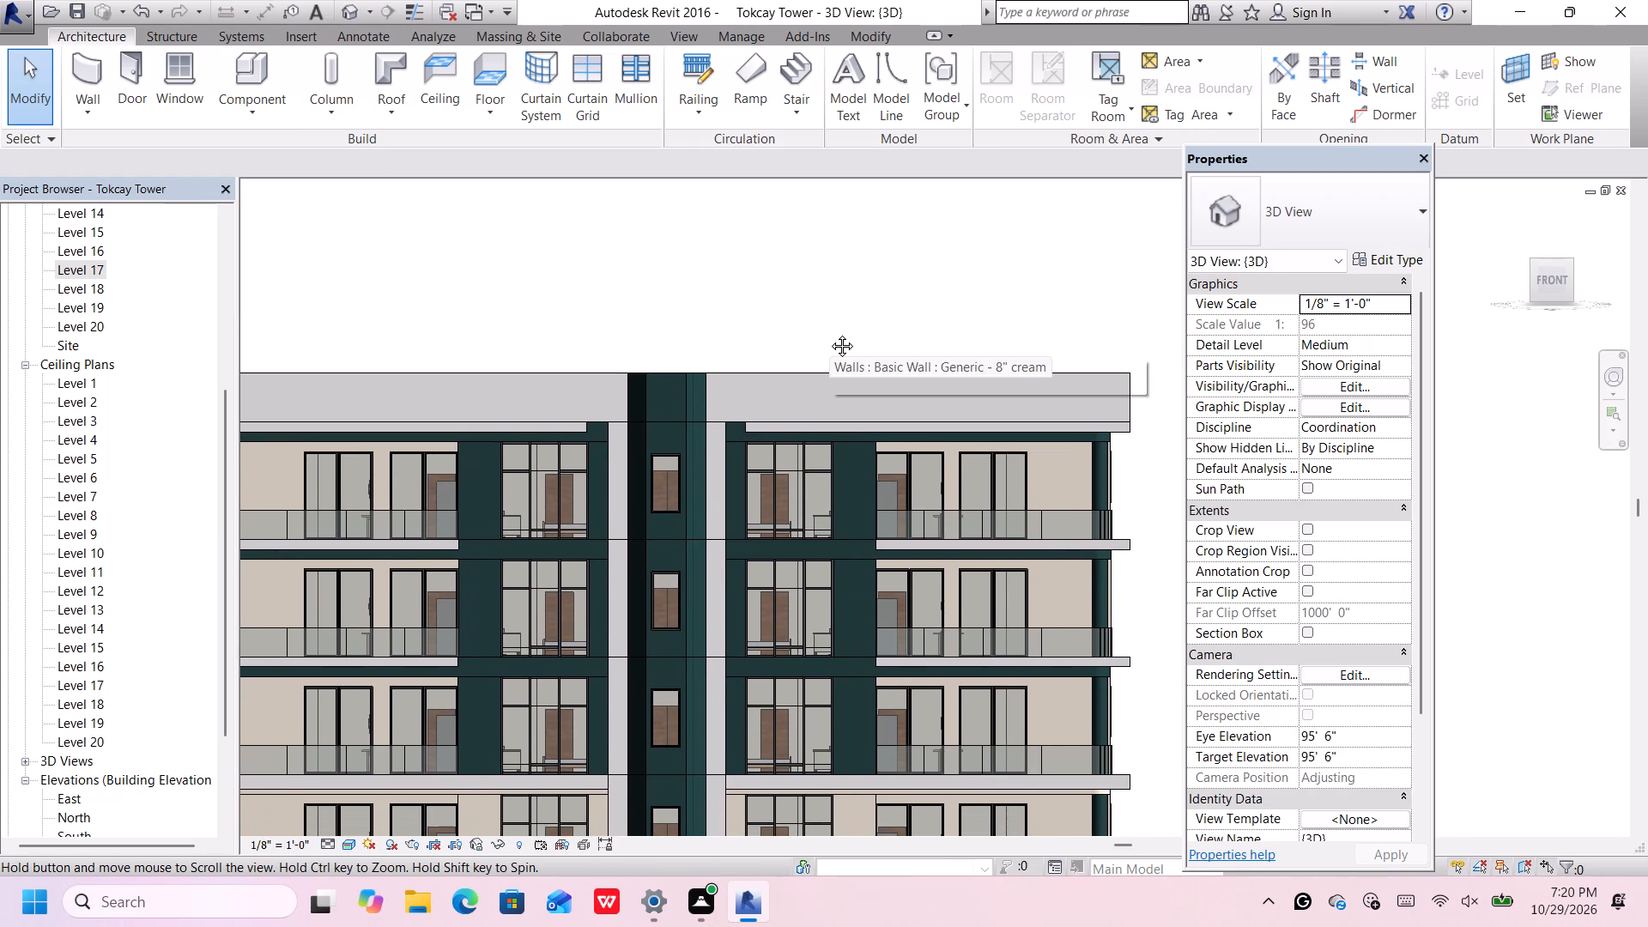
pyautogui.moveTo(829, 333); pyautogui.dragTo(811, 463, button='middle')
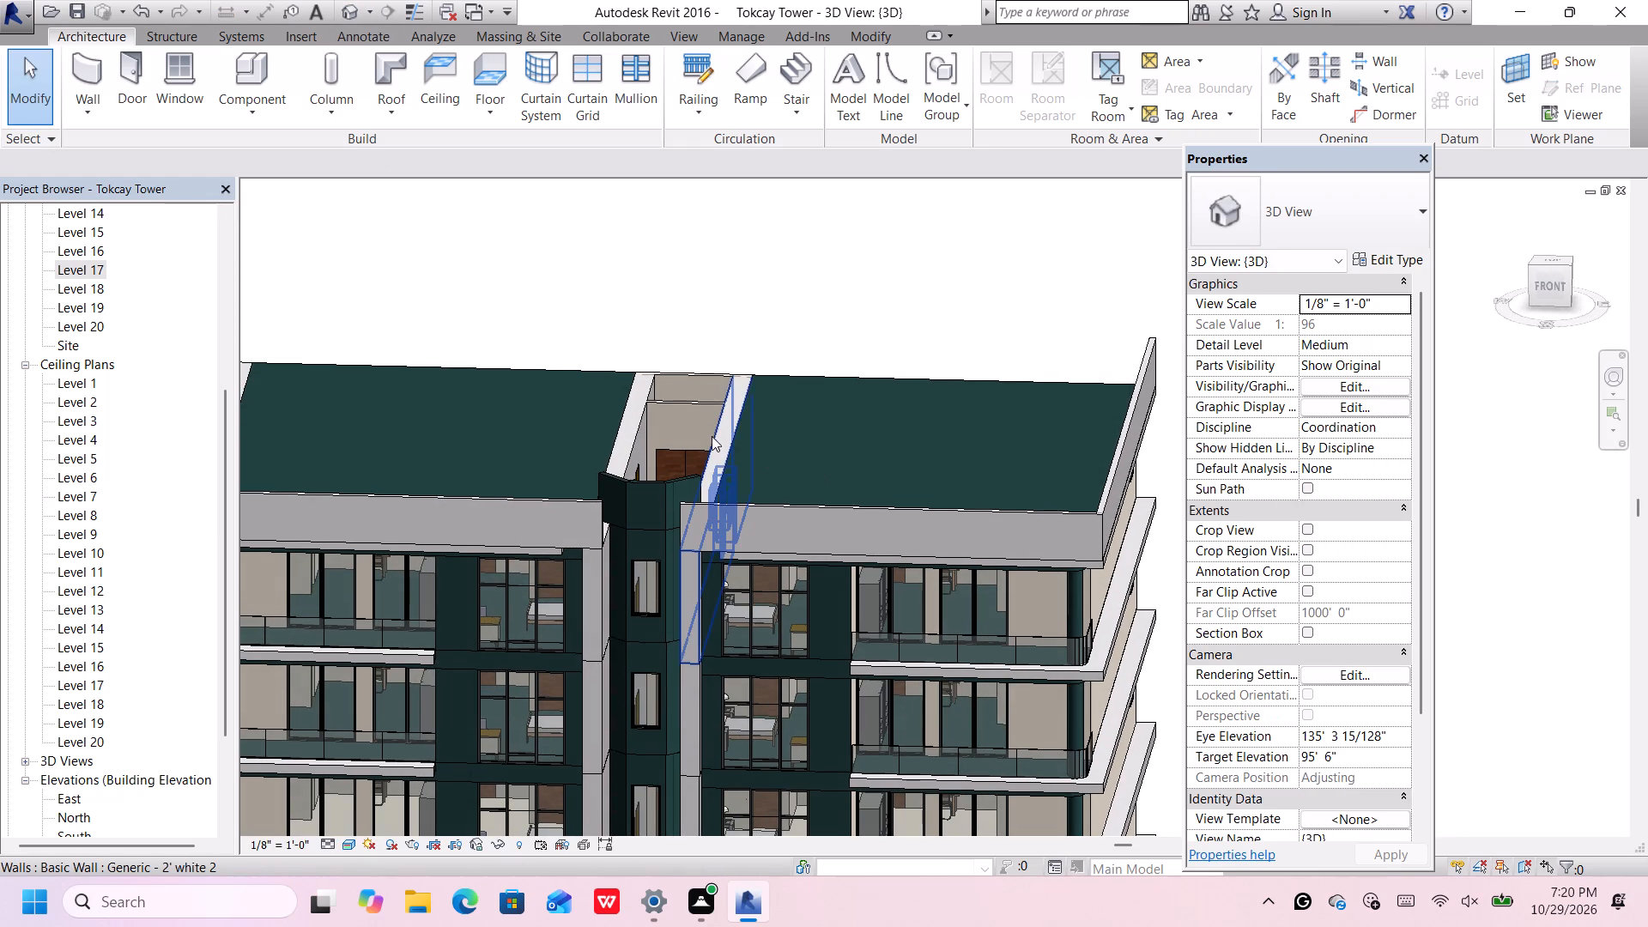
pyautogui.click(719, 433)
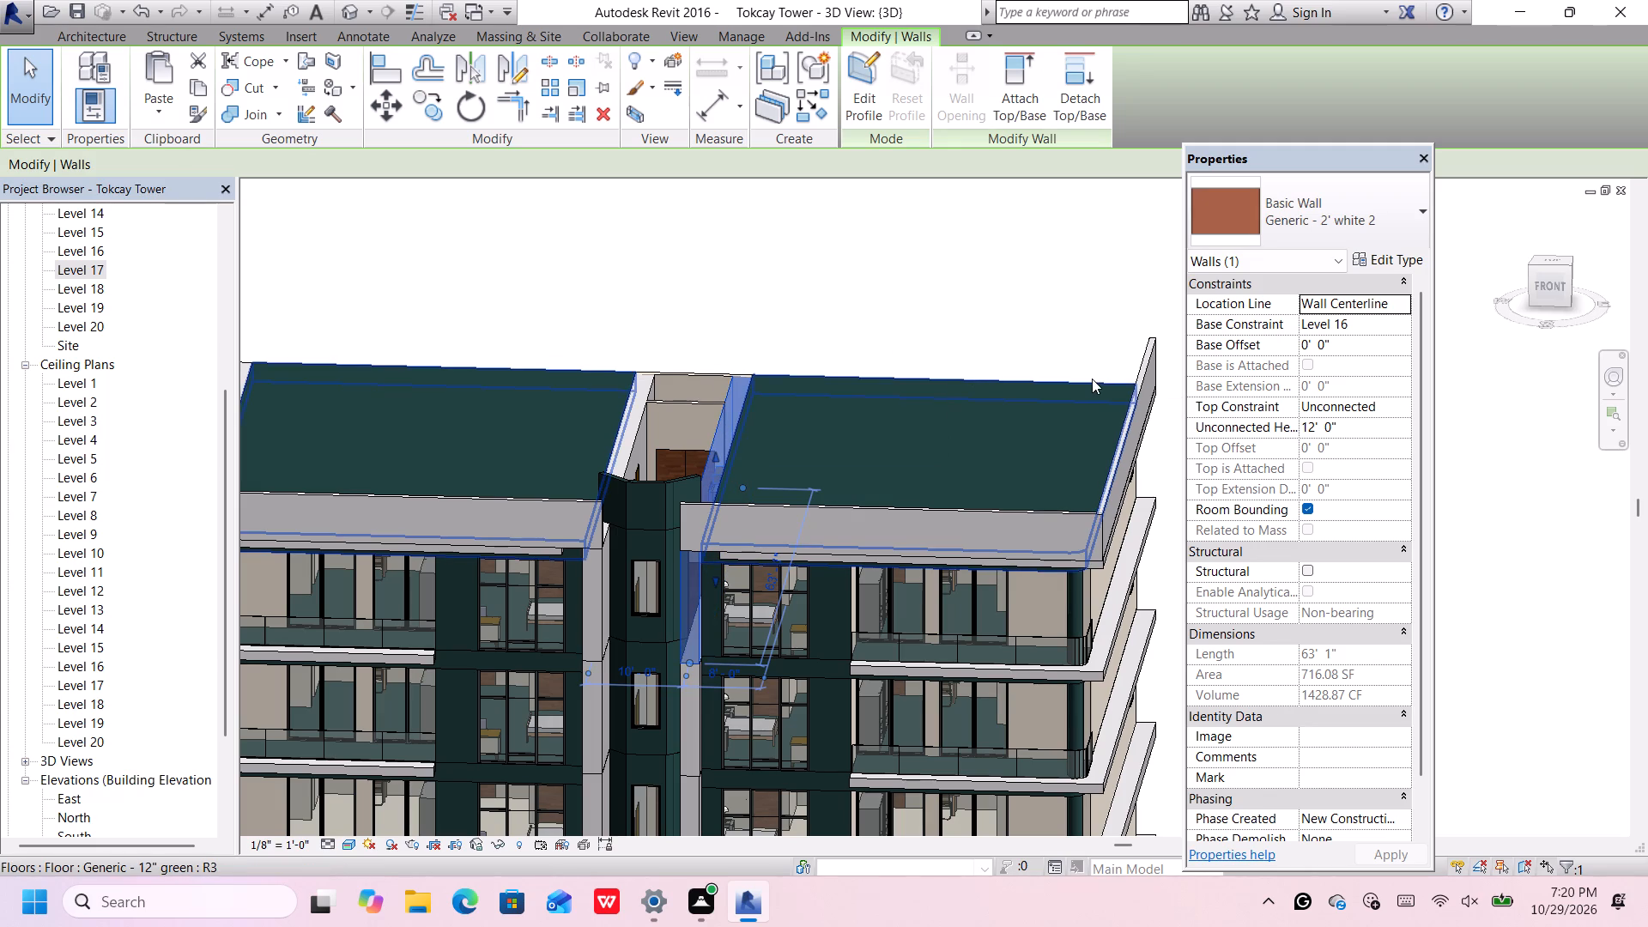
pyautogui.click(1376, 425)
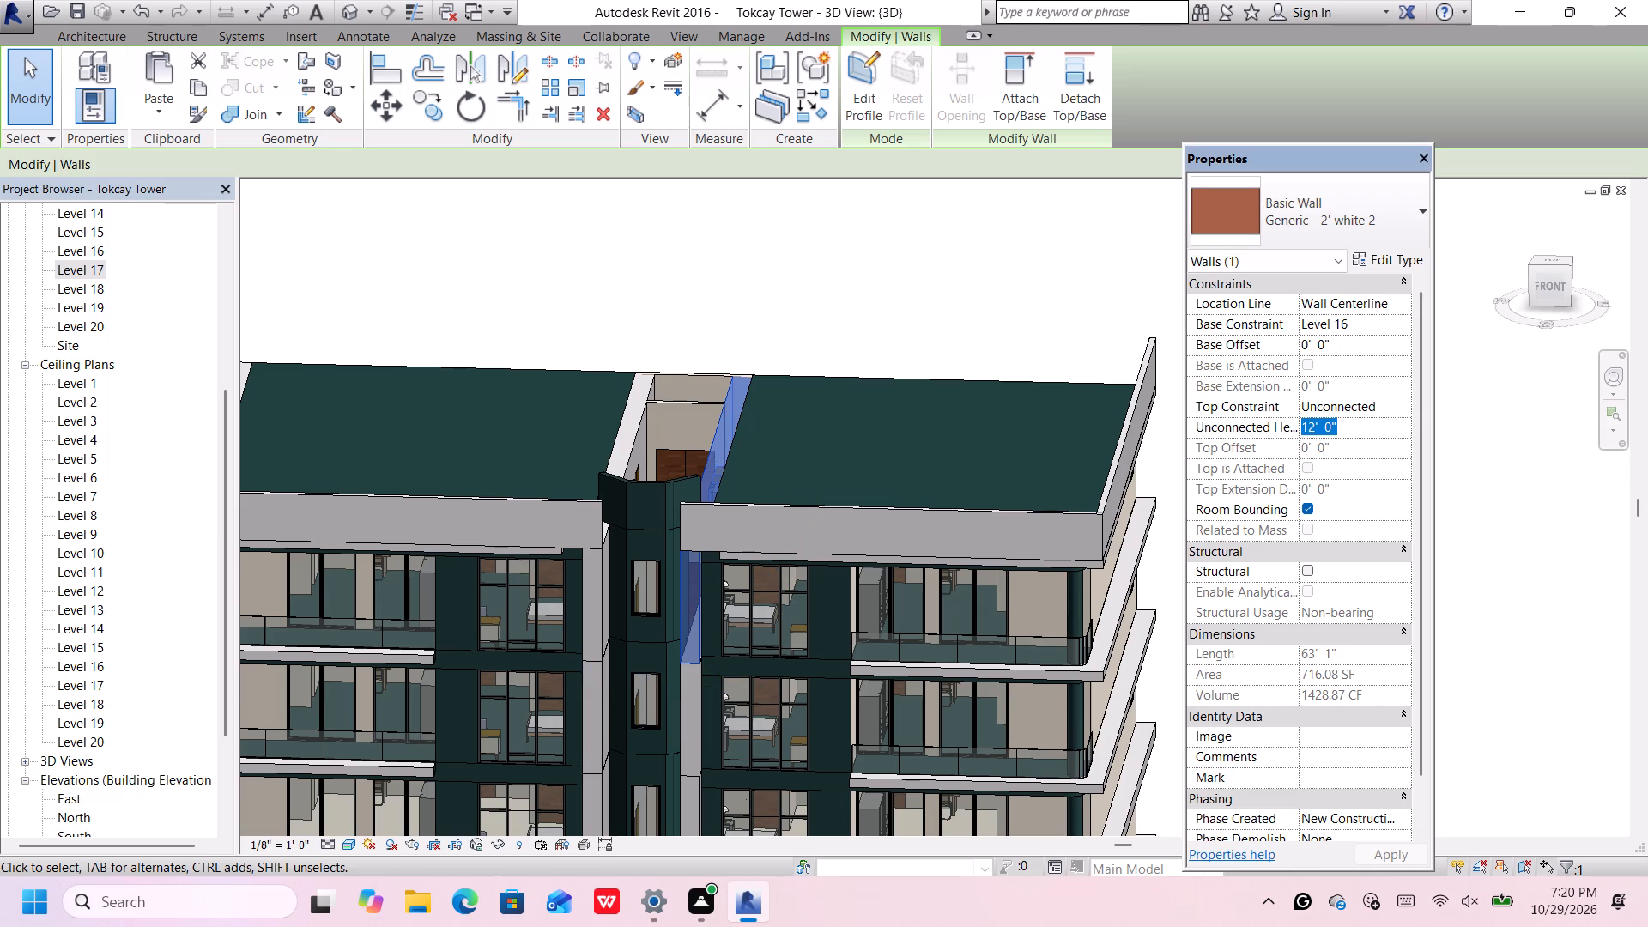
pyautogui.press('BackSpace')
pyautogui.write("17'")
pyautogui.press('Return')
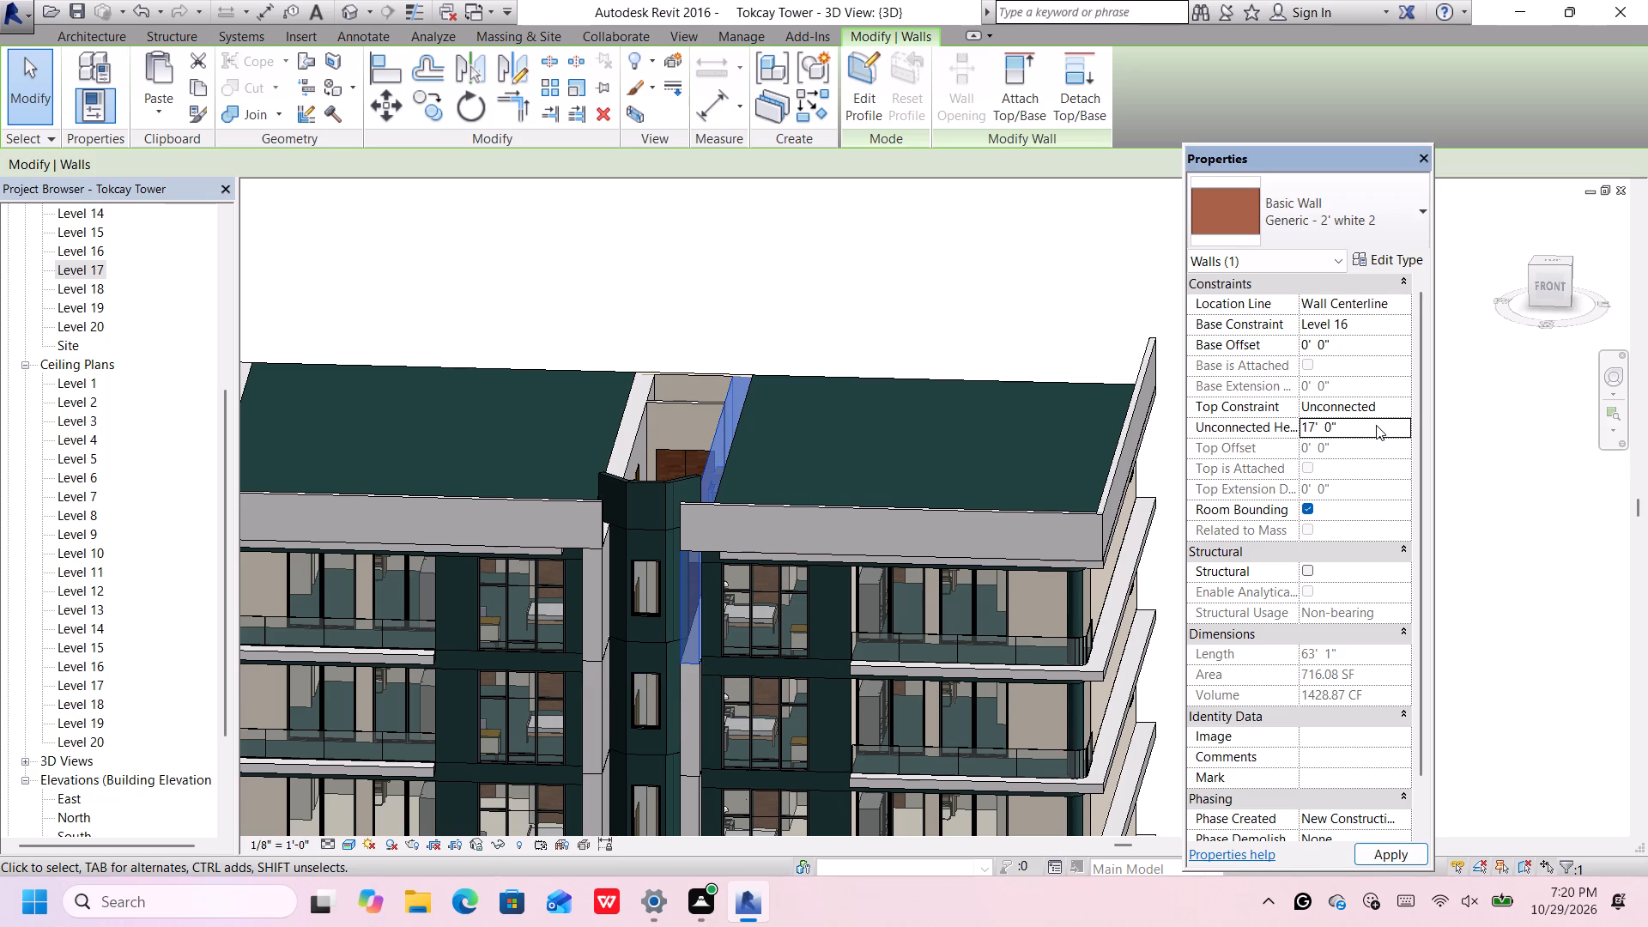
pyautogui.press('Return')
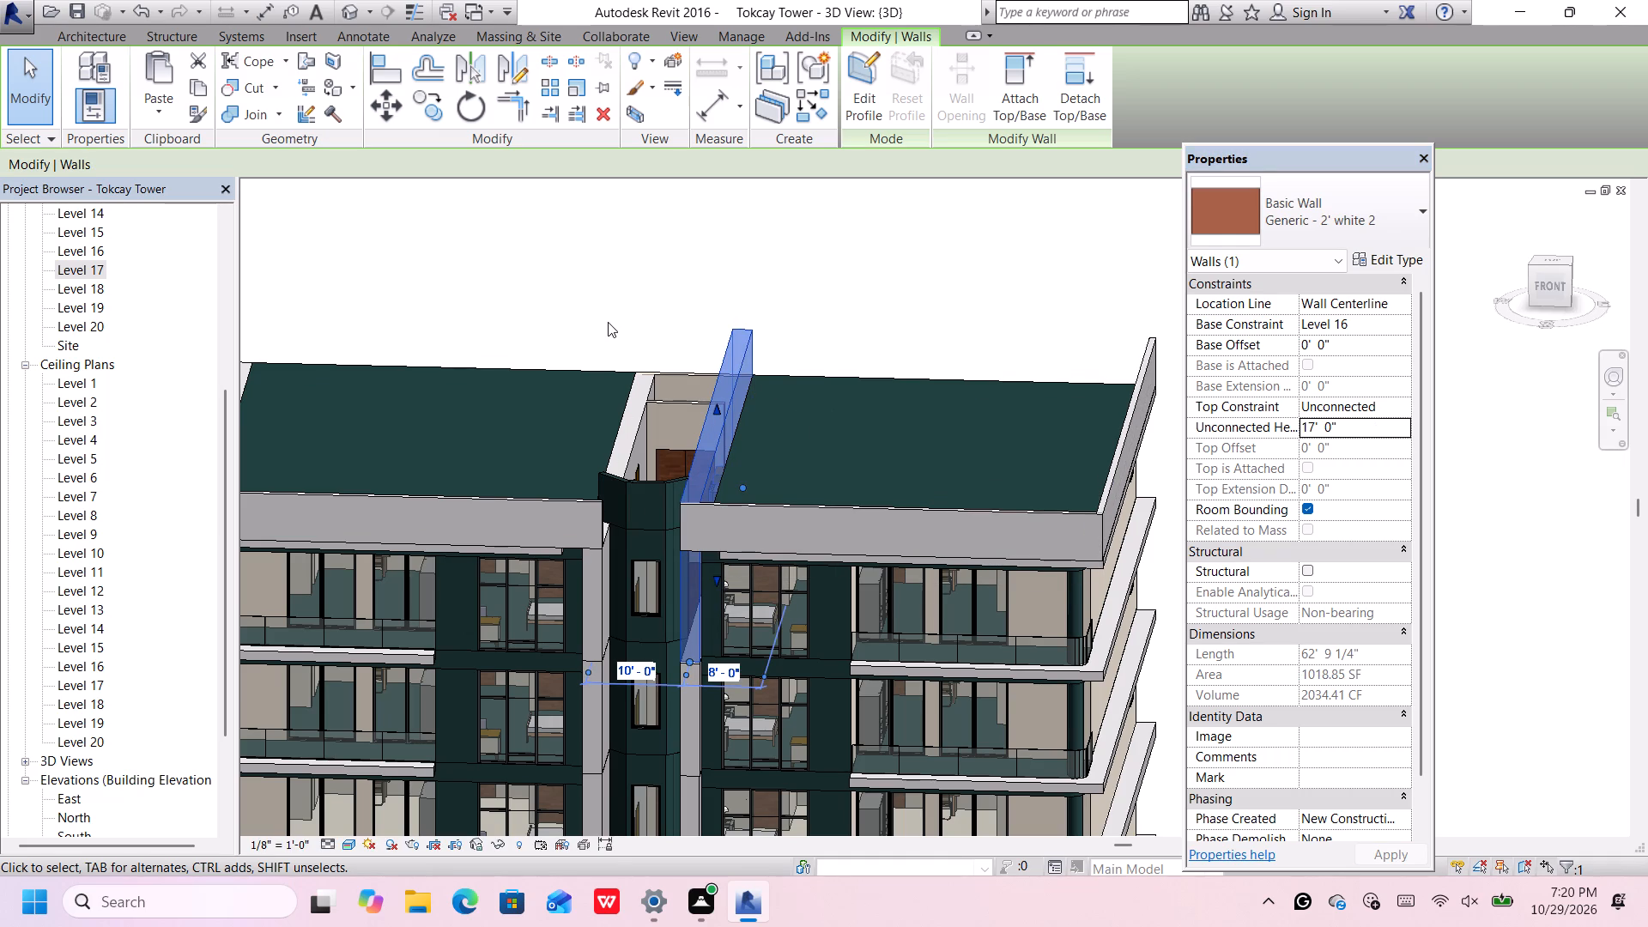
pyautogui.click(712, 294)
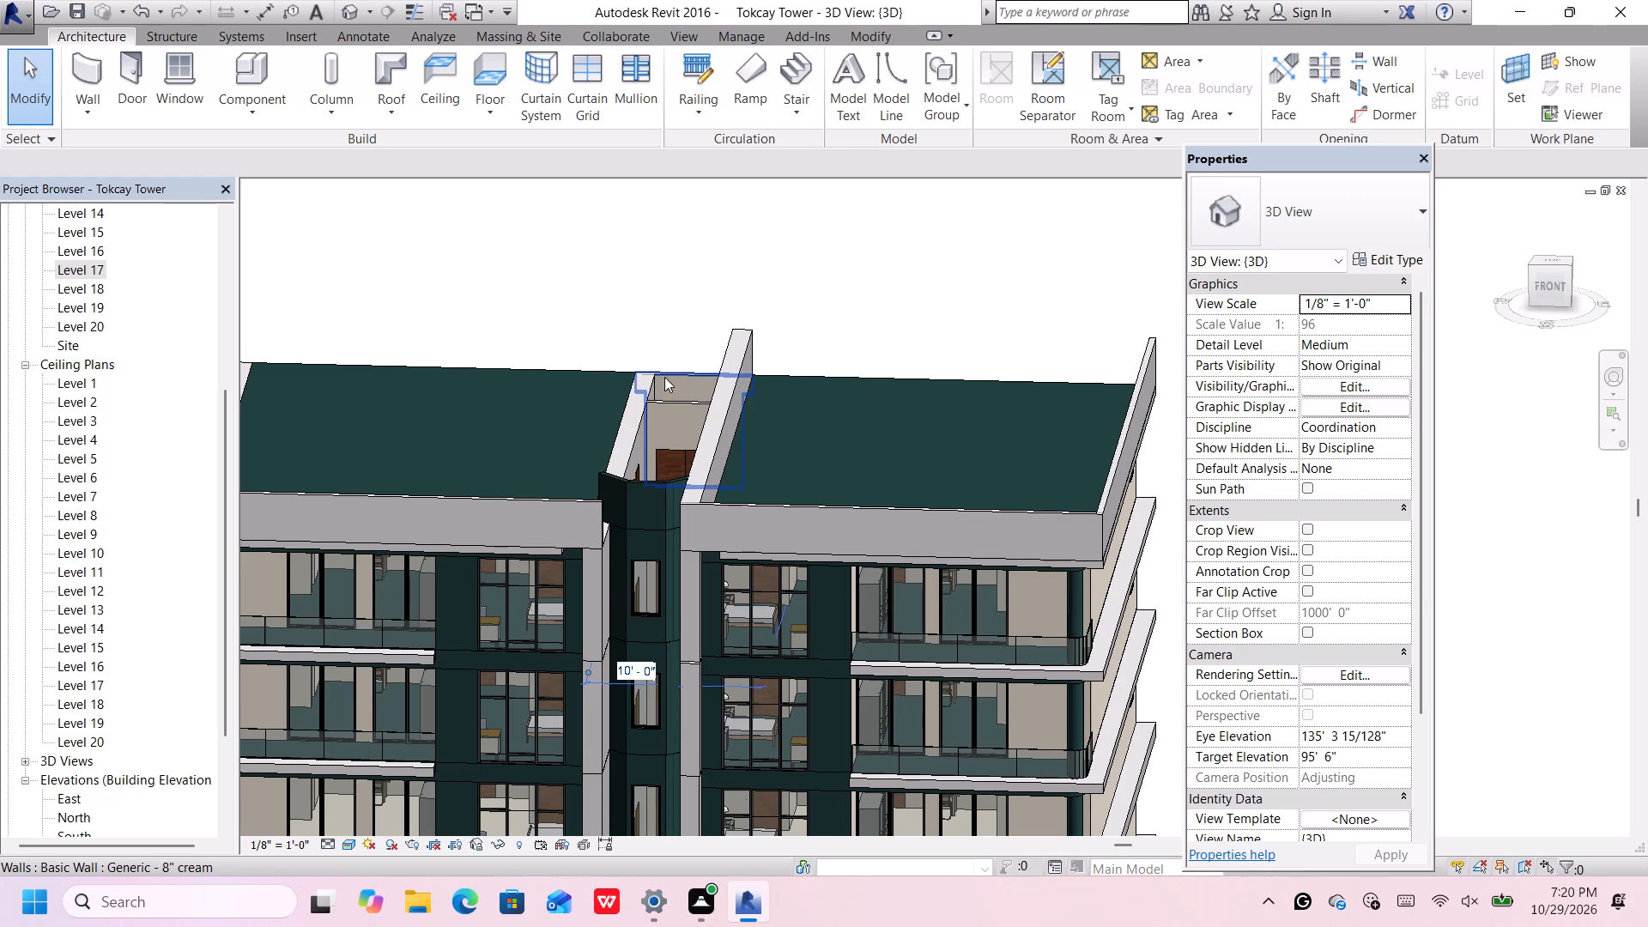
# Set the unconnected height of the Level 16 2' white wall on the core's west side to 17'.
pyautogui.click(642, 388)
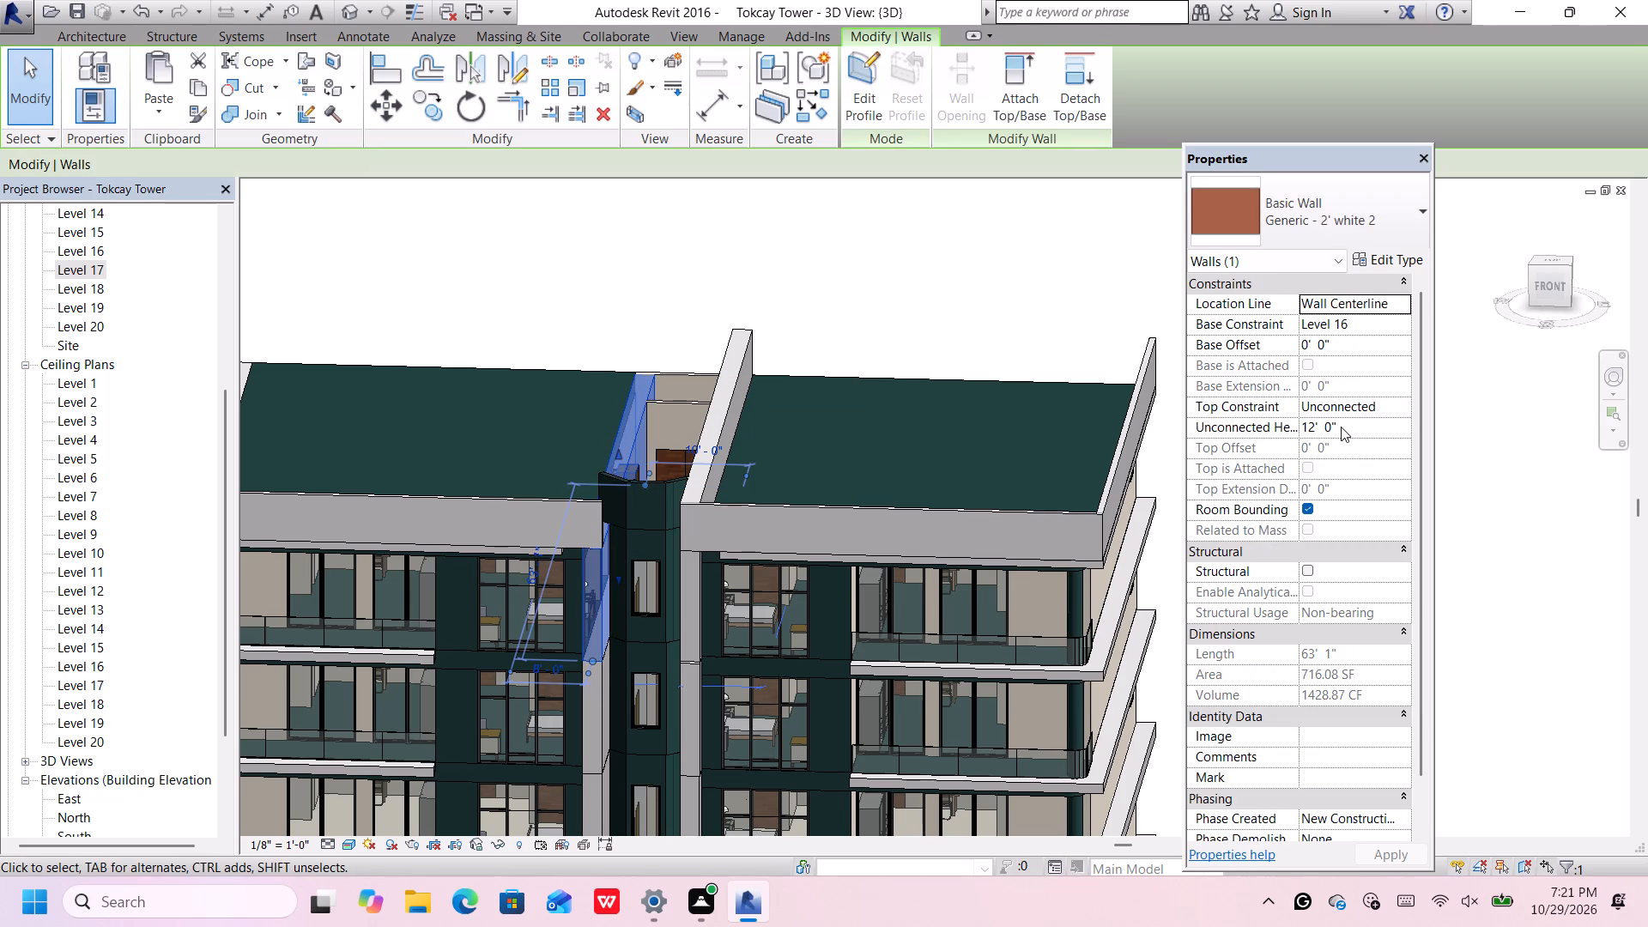
pyautogui.click(1341, 427)
pyautogui.press('BackSpace')
pyautogui.press('BackSpace')
pyautogui.press('BackSpace')
pyautogui.press('BackSpace')
pyautogui.press('BackSpace')
pyautogui.press('BackSpace')
pyautogui.press('BackSpace')
pyautogui.press('BackSpace')
pyautogui.press('BackSpace')
pyautogui.press('BackSpace')
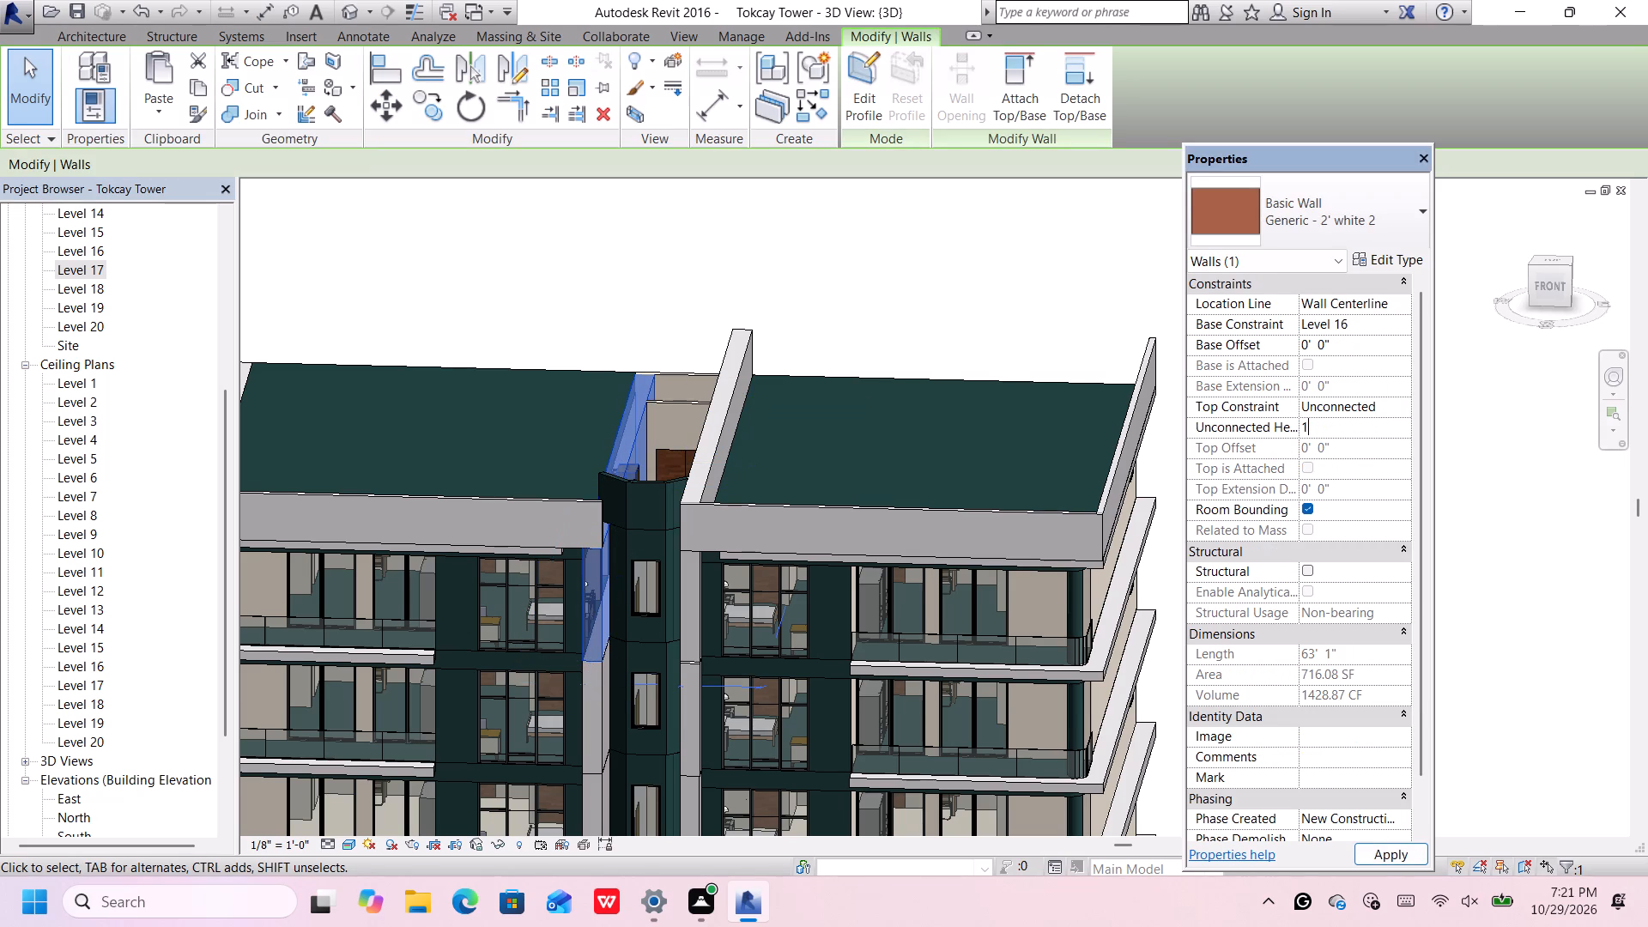
pyautogui.write("17'")
pyautogui.press('Return')
pyautogui.press('Return')
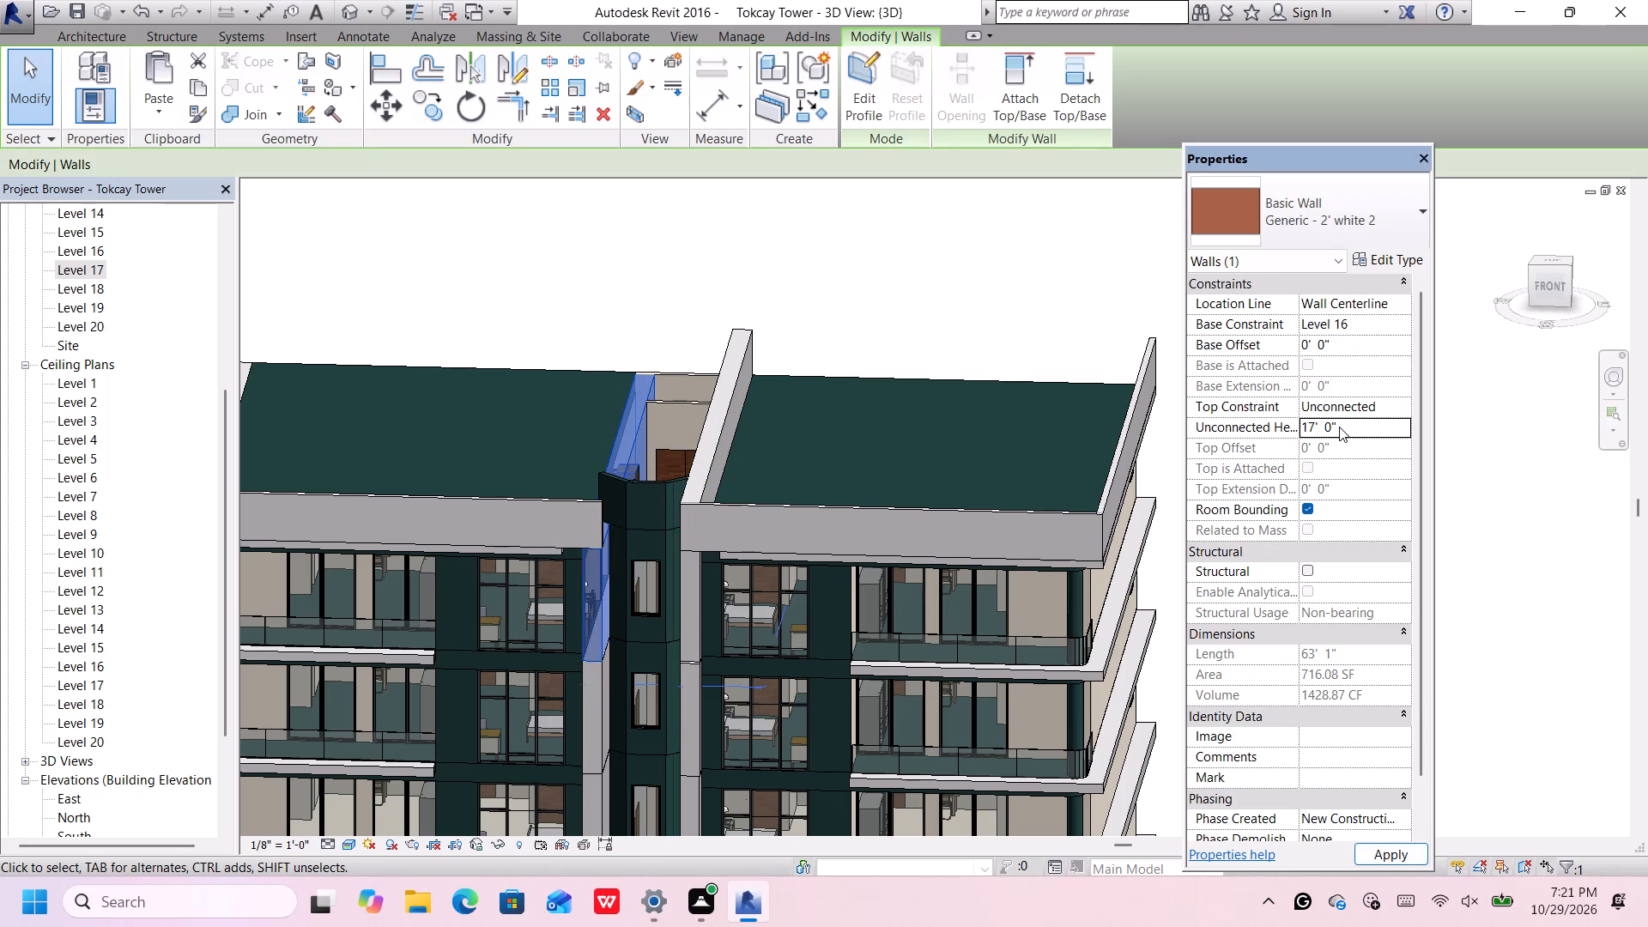
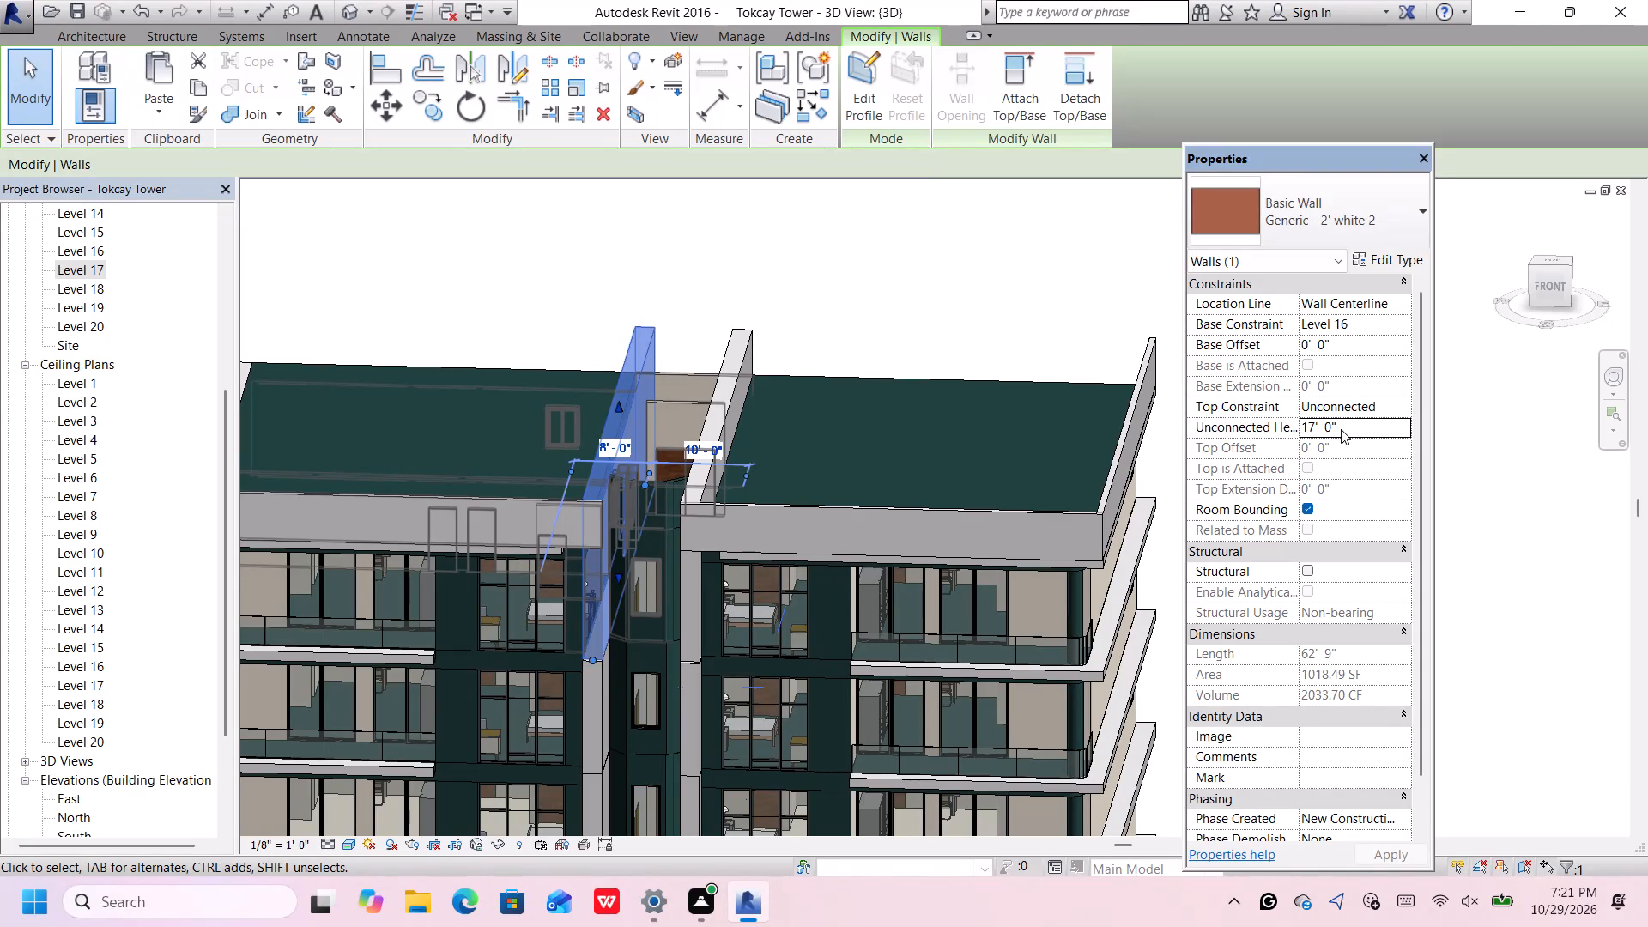
# Examine the raised core walls and the perimeter parapets at the top of the tower in the 3D view.
pyautogui.scroll(-3, 1339, 429)
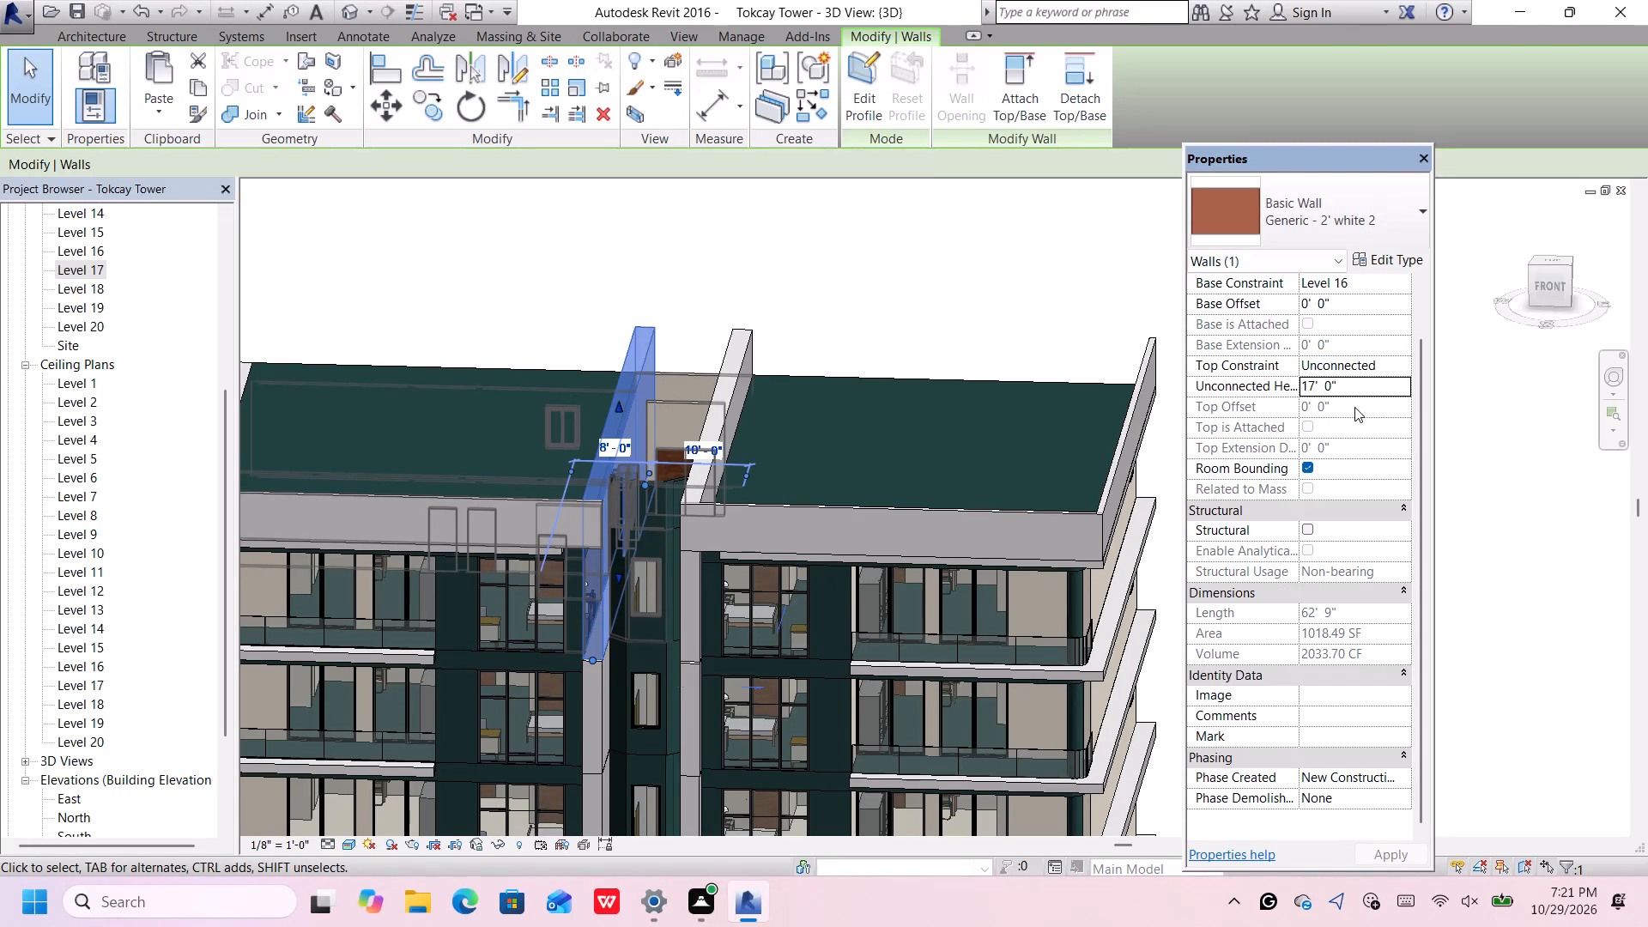
pyautogui.scroll(-3, 880, 269)
pyautogui.click(878, 269)
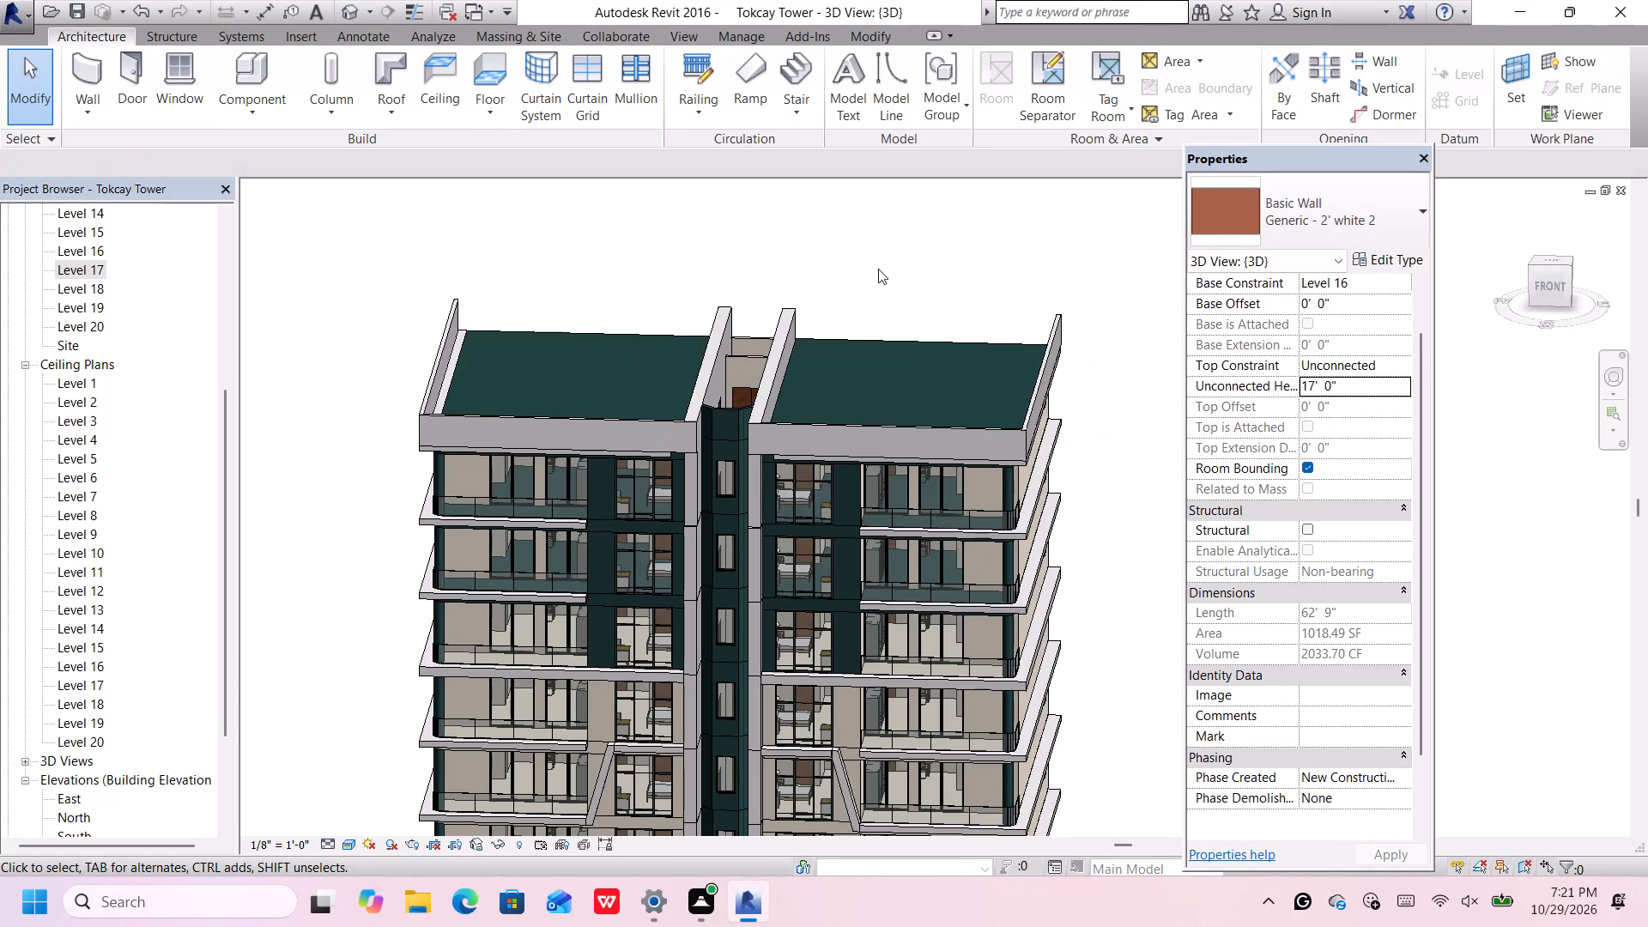
pyautogui.scroll(1, 878, 269)
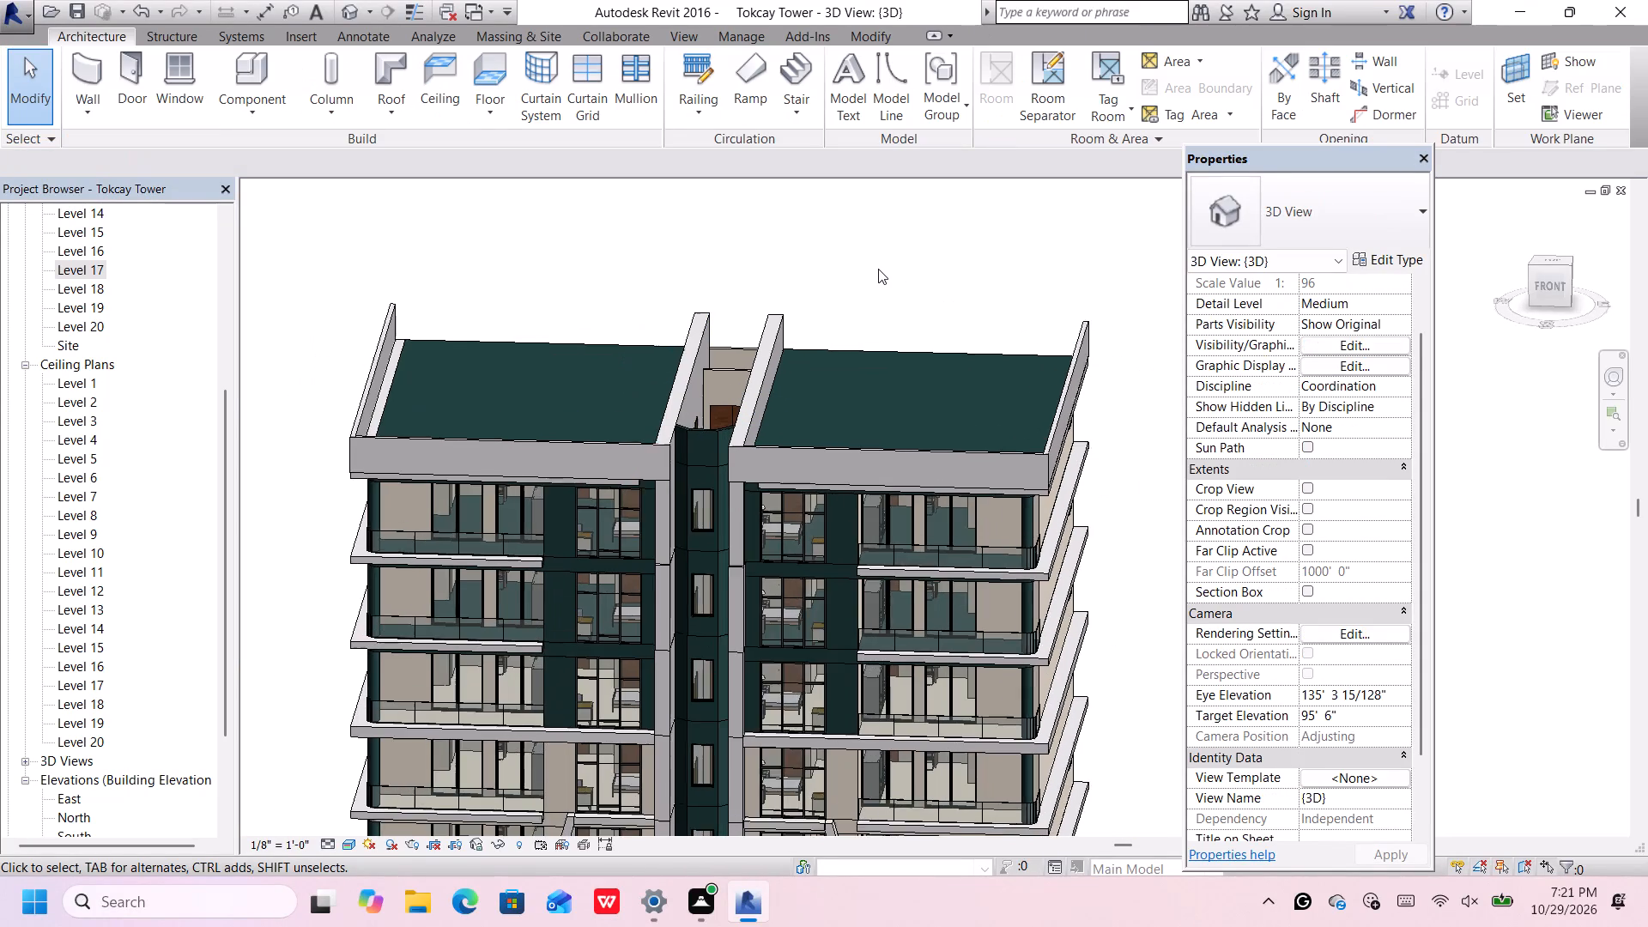
pyautogui.scroll(1, 878, 269)
pyautogui.scroll(-2, 878, 269)
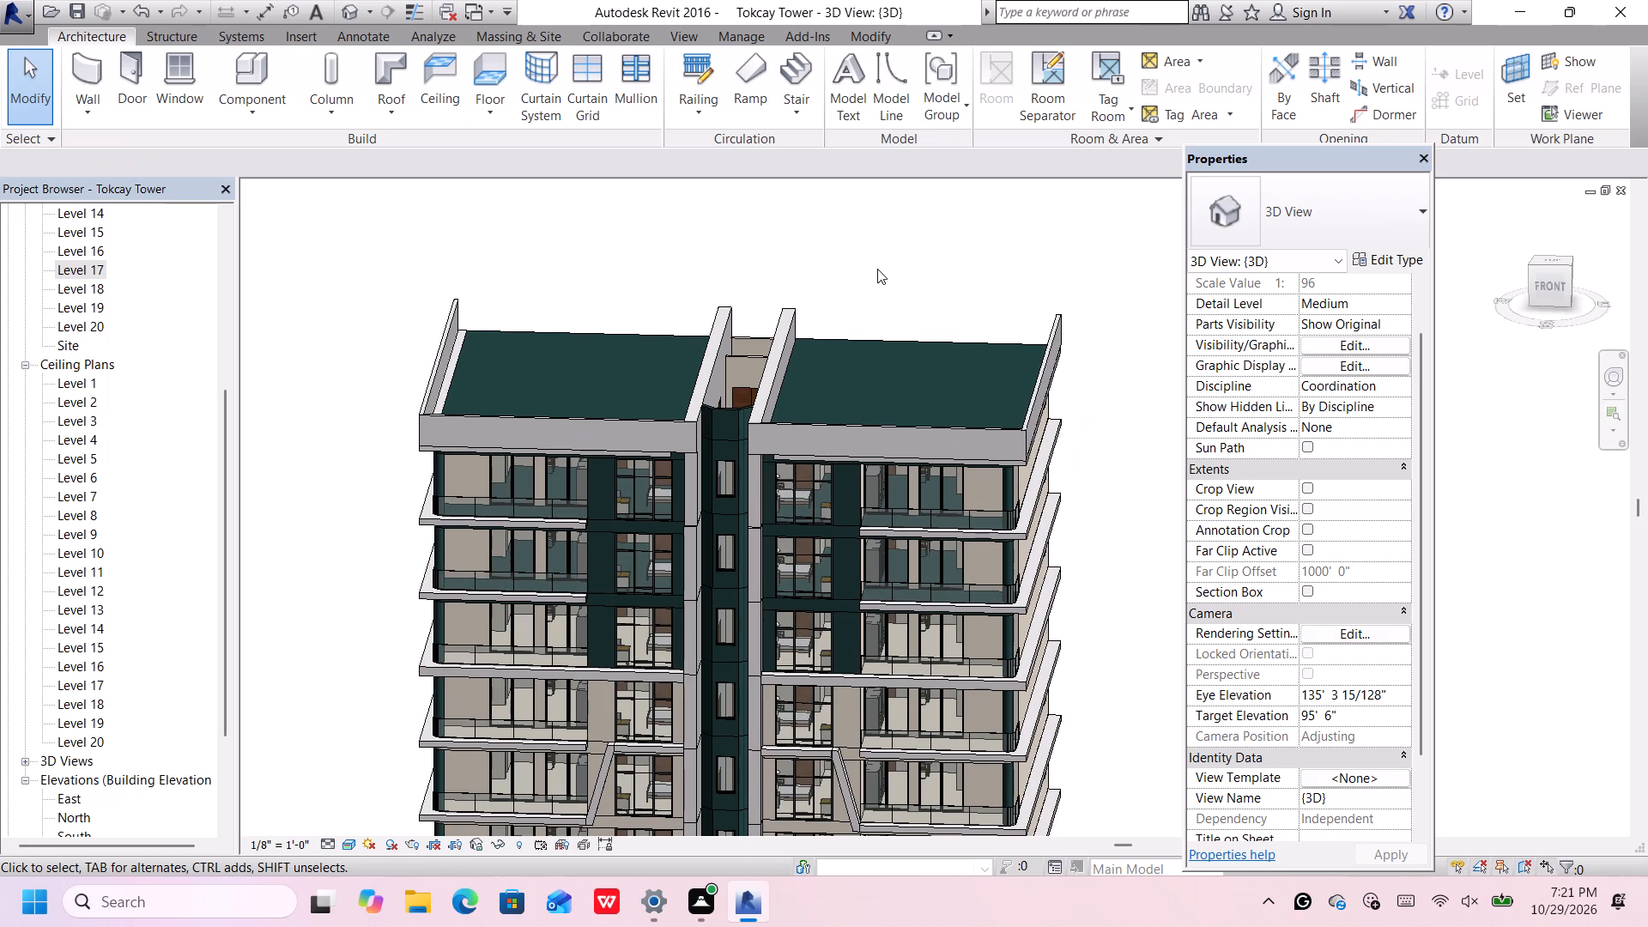
pyautogui.moveTo(877, 269); pyautogui.dragTo(876, 233, button='middle')
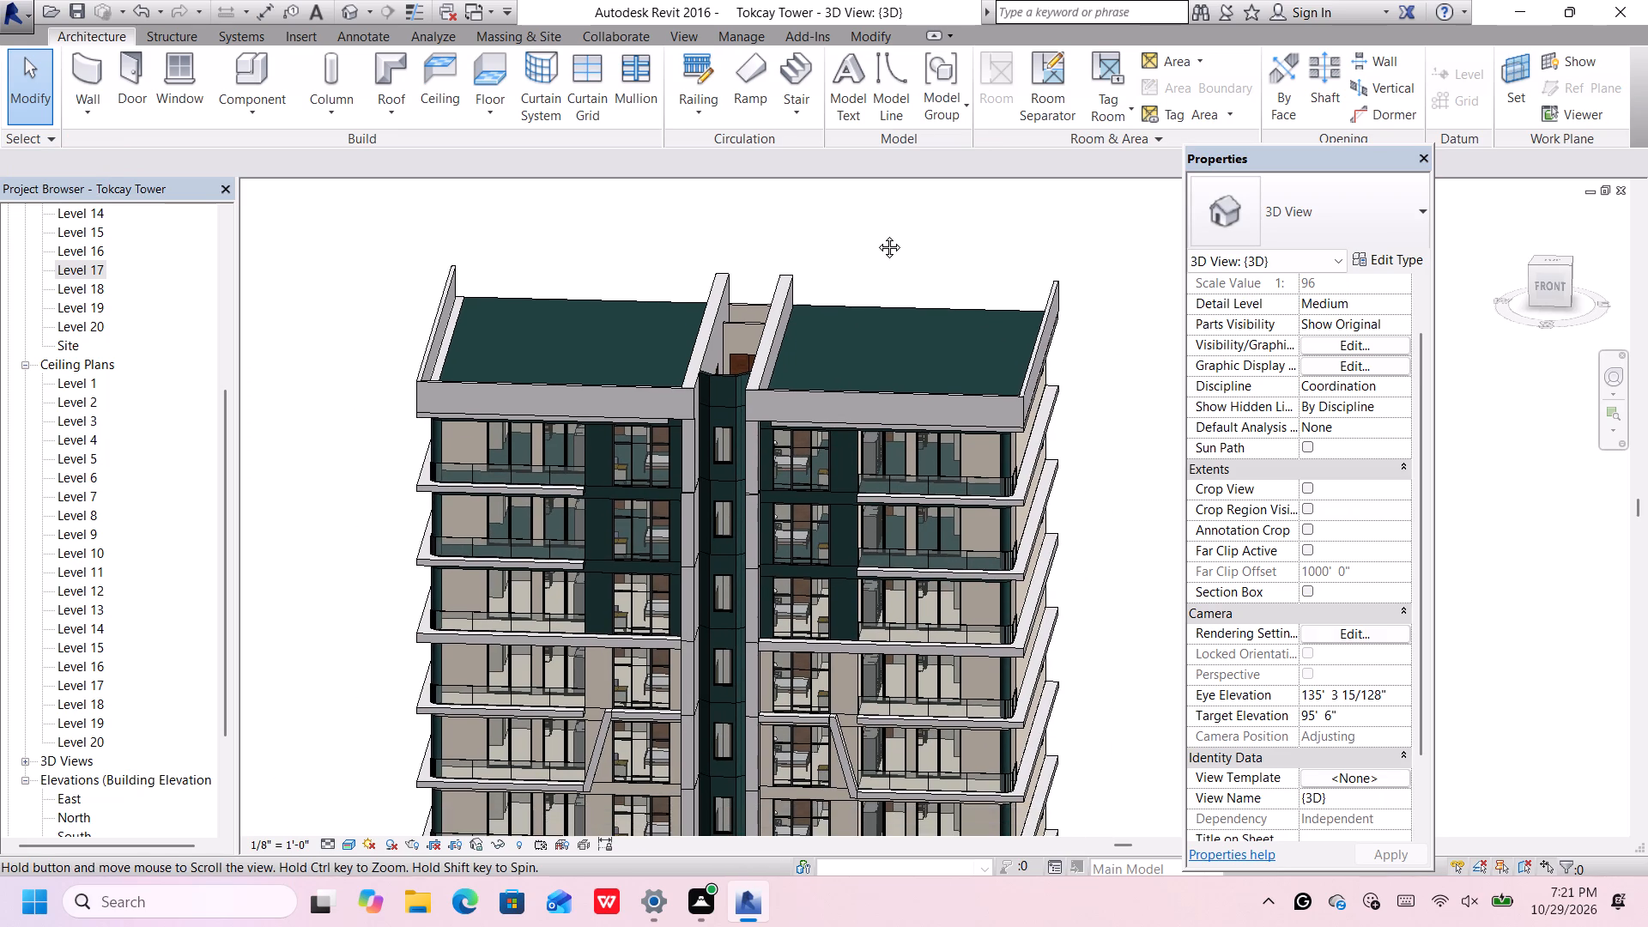
pyautogui.moveTo(883, 269); pyautogui.dragTo(906, 341, button='middle')
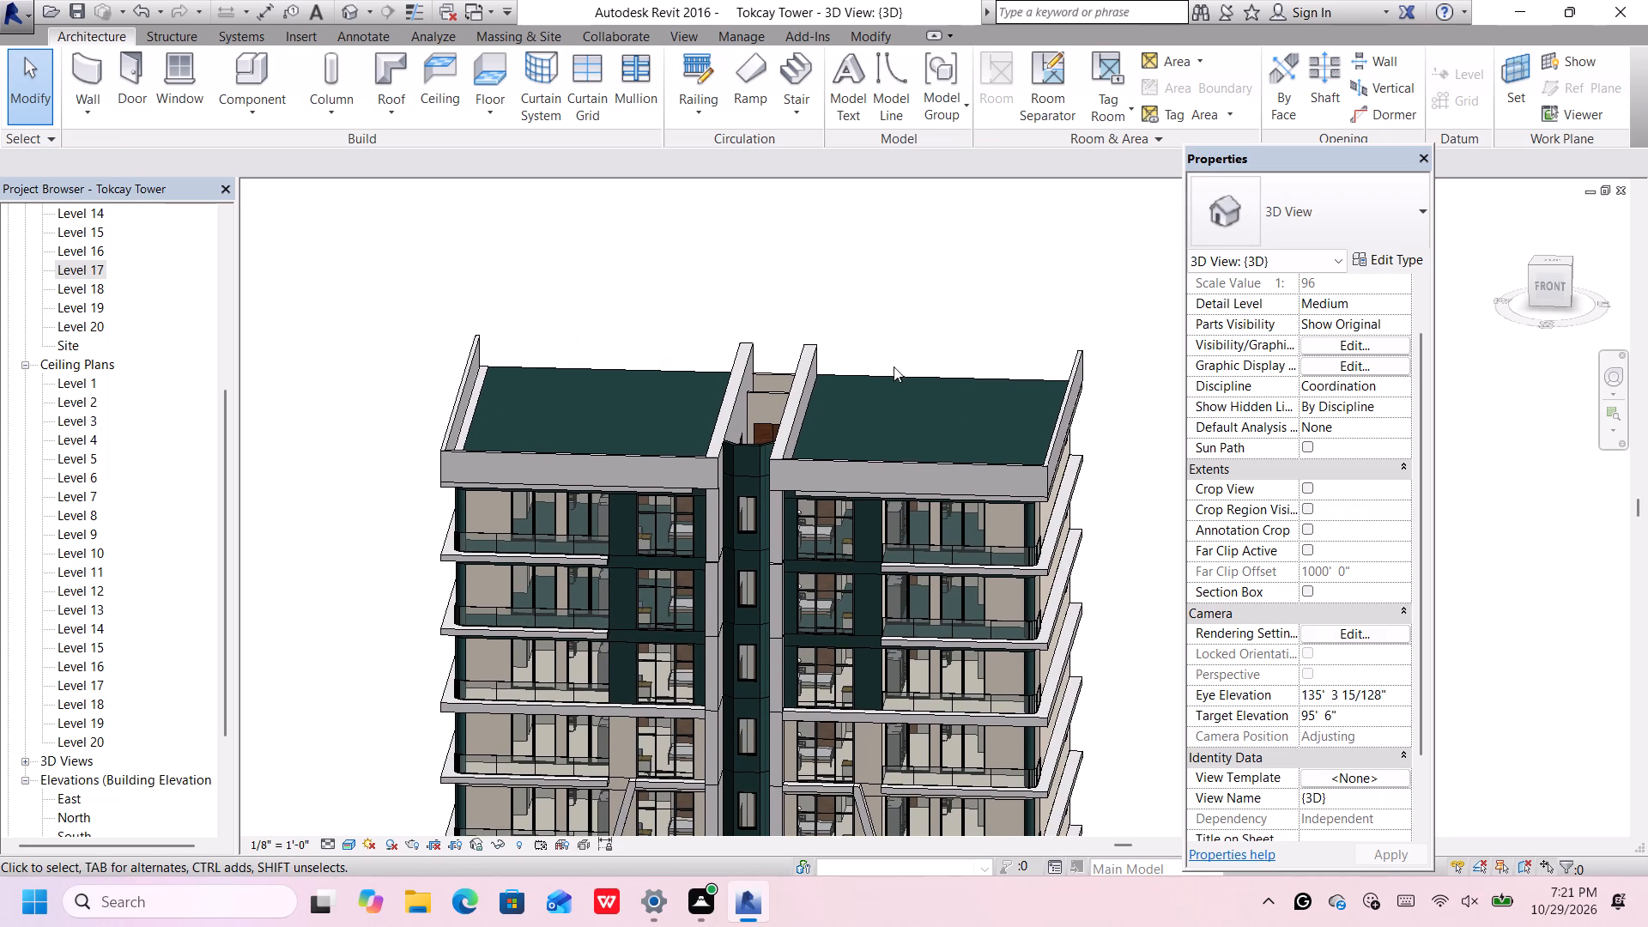
pyautogui.scroll(-2, 1117, 676)
pyautogui.moveTo(1095, 691); pyautogui.dragTo(1062, 668, button='middle')
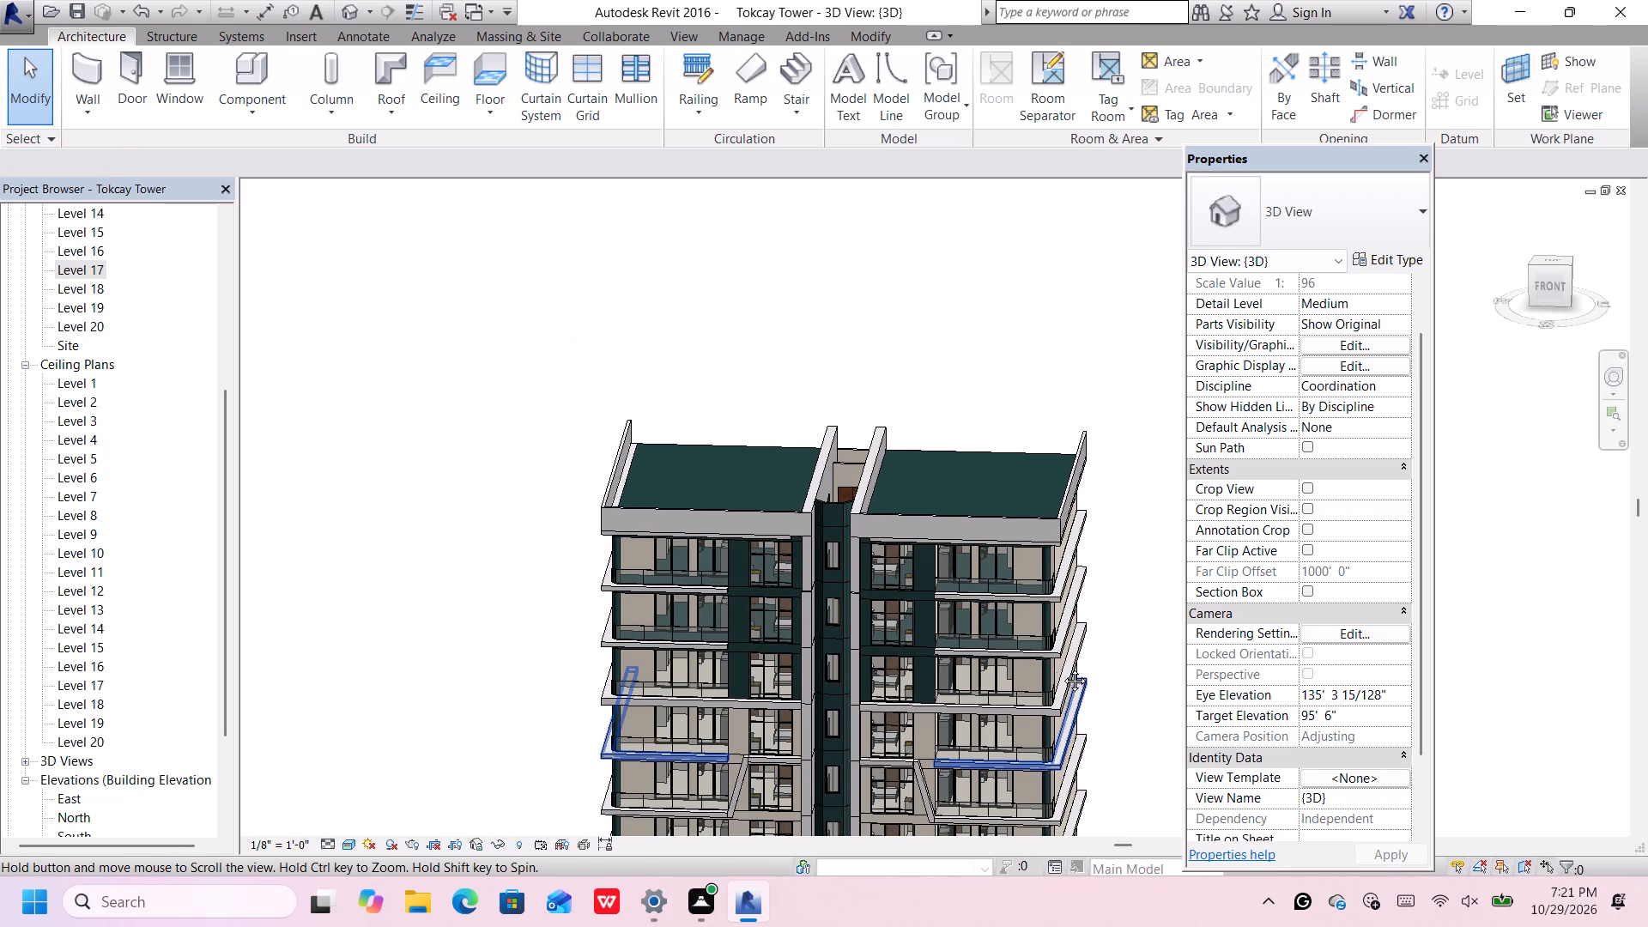
pyautogui.moveTo(1062, 668); pyautogui.dragTo(918, 574, button='middle')
pyautogui.scroll(4, 718, 360)
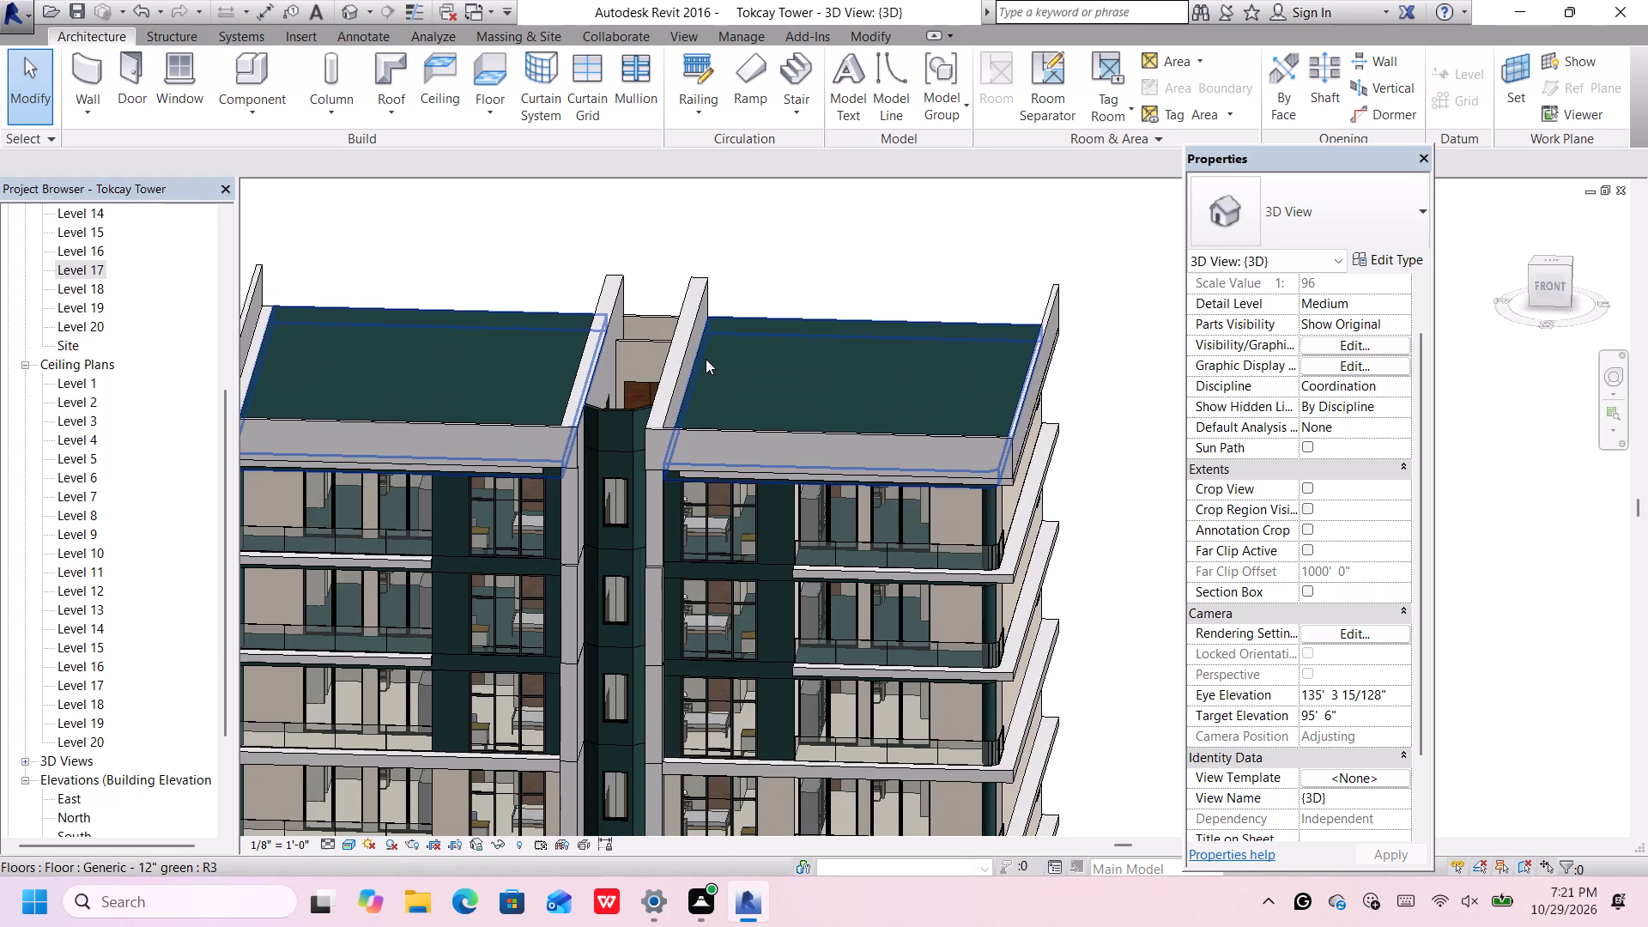
pyautogui.scroll(1, 704, 359)
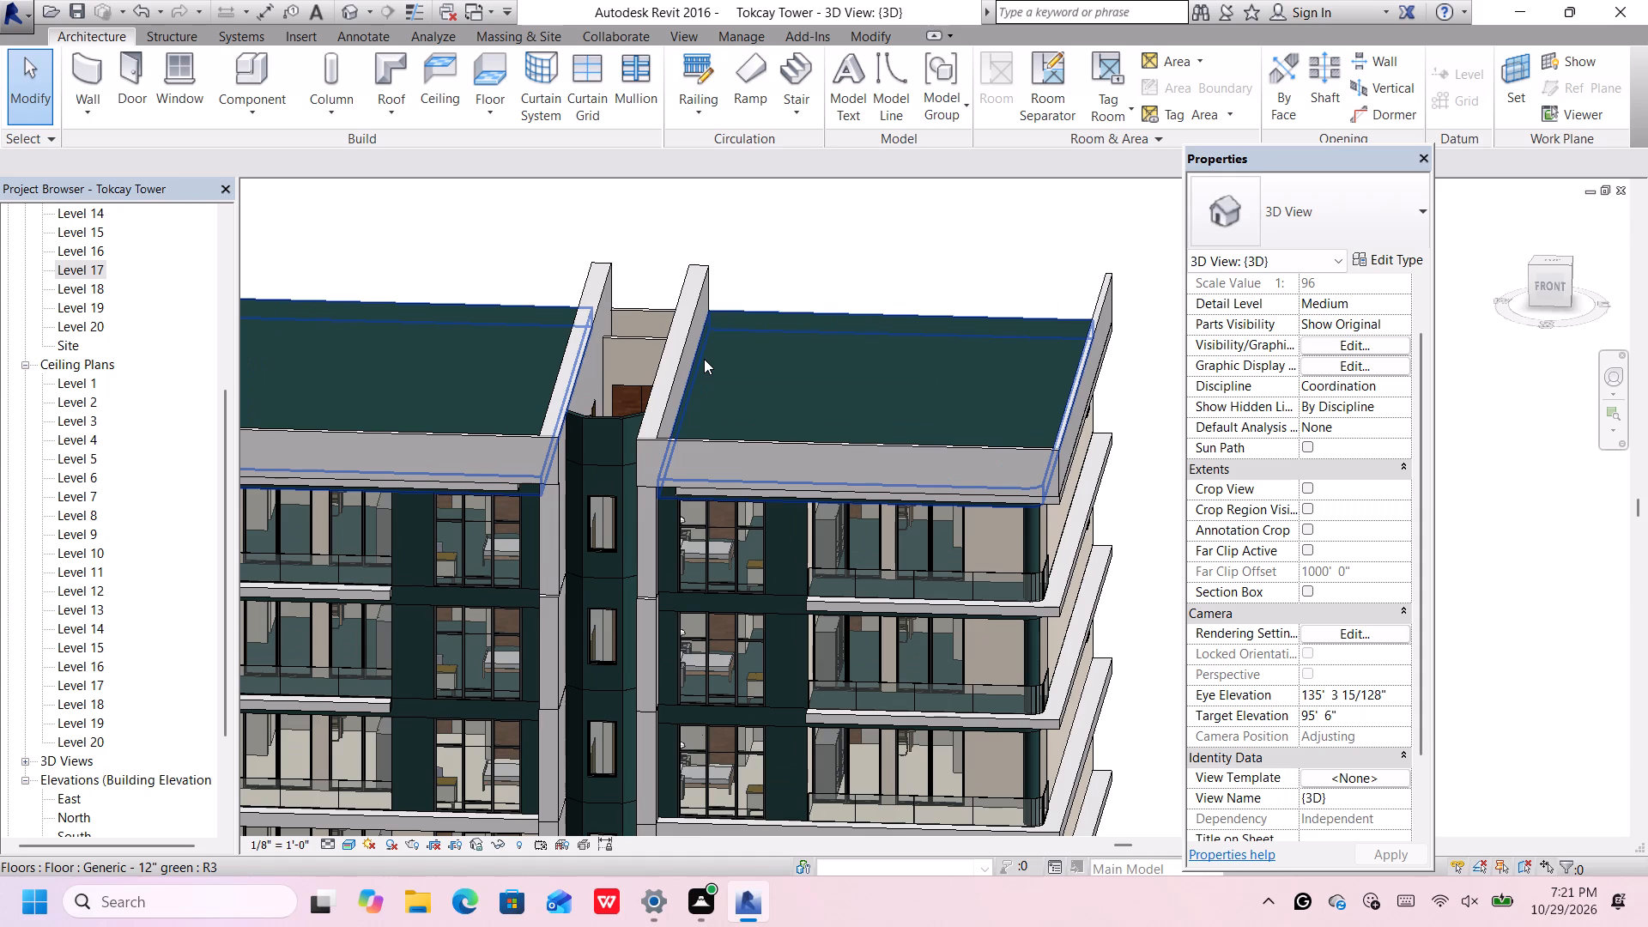
pyautogui.scroll(-2, 704, 359)
pyautogui.moveTo(762, 269); pyautogui.dragTo(764, 276, button='middle')
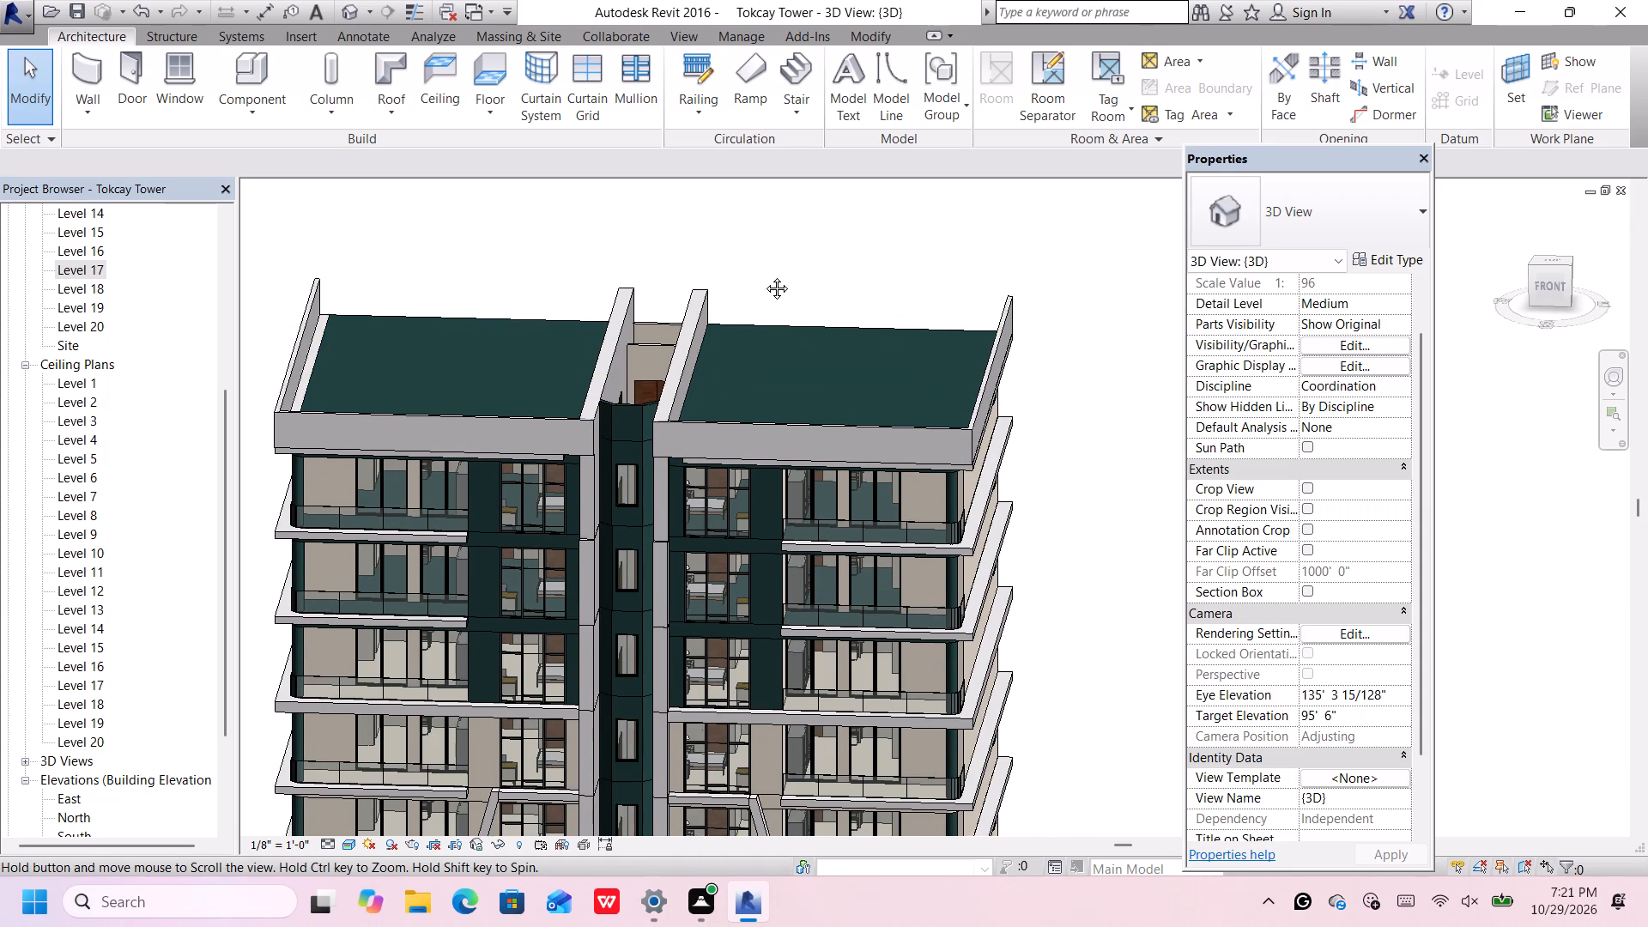
pyautogui.moveTo(764, 276); pyautogui.dragTo(778, 297, button='middle')
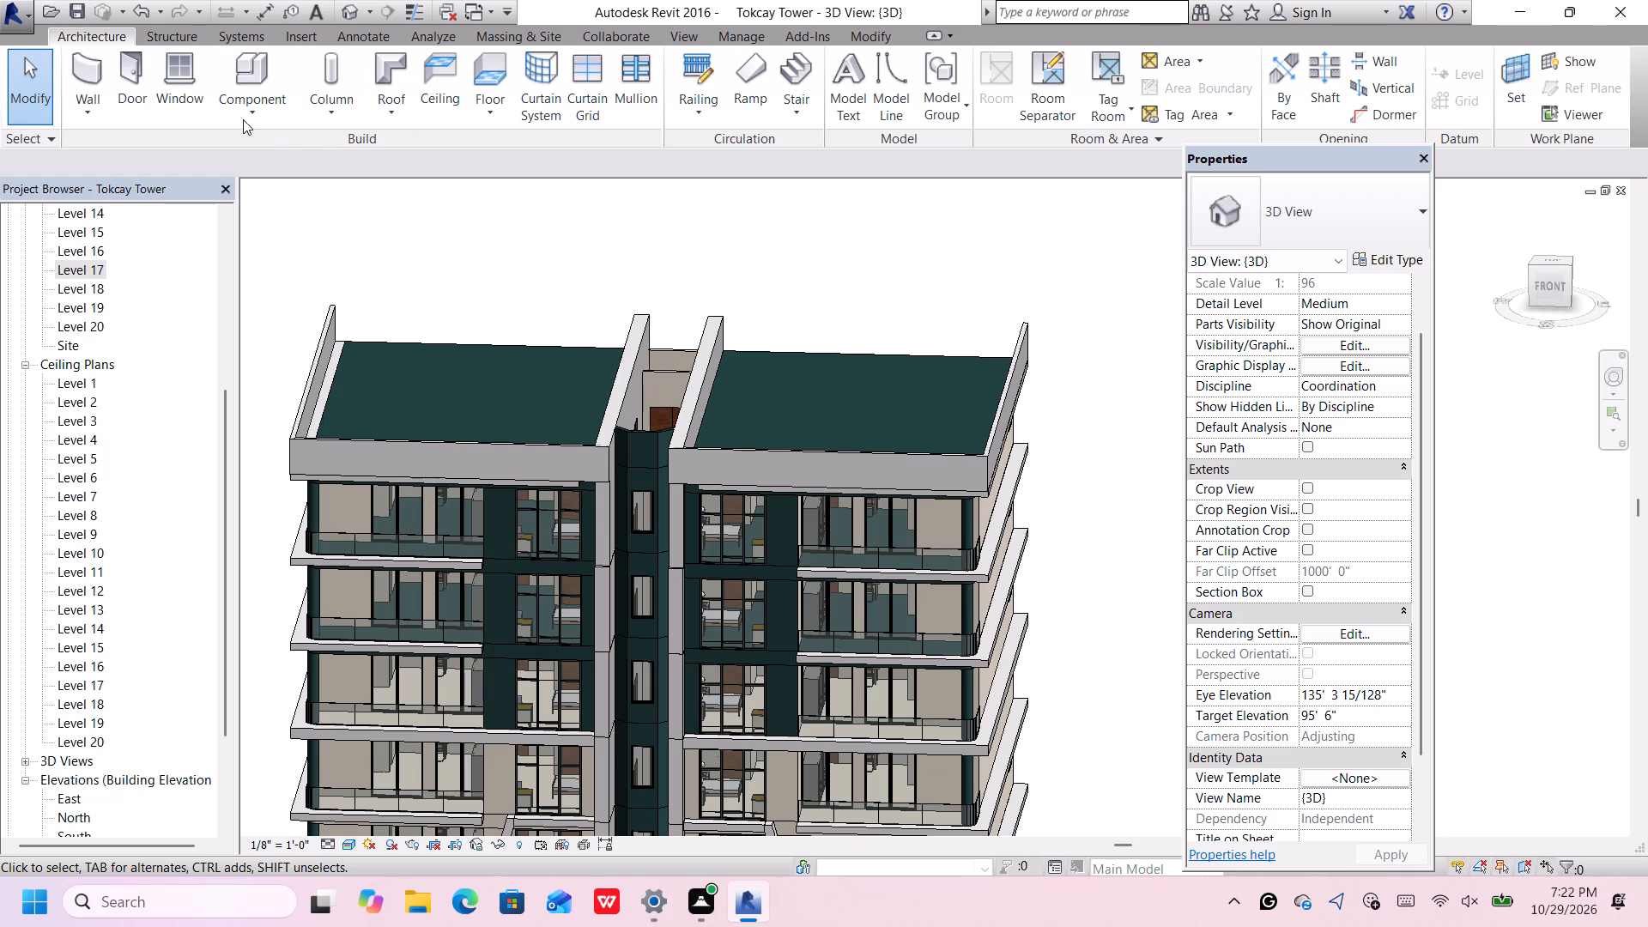
pyautogui.scroll(1, 415, 331)
pyautogui.scroll(-2, 415, 331)
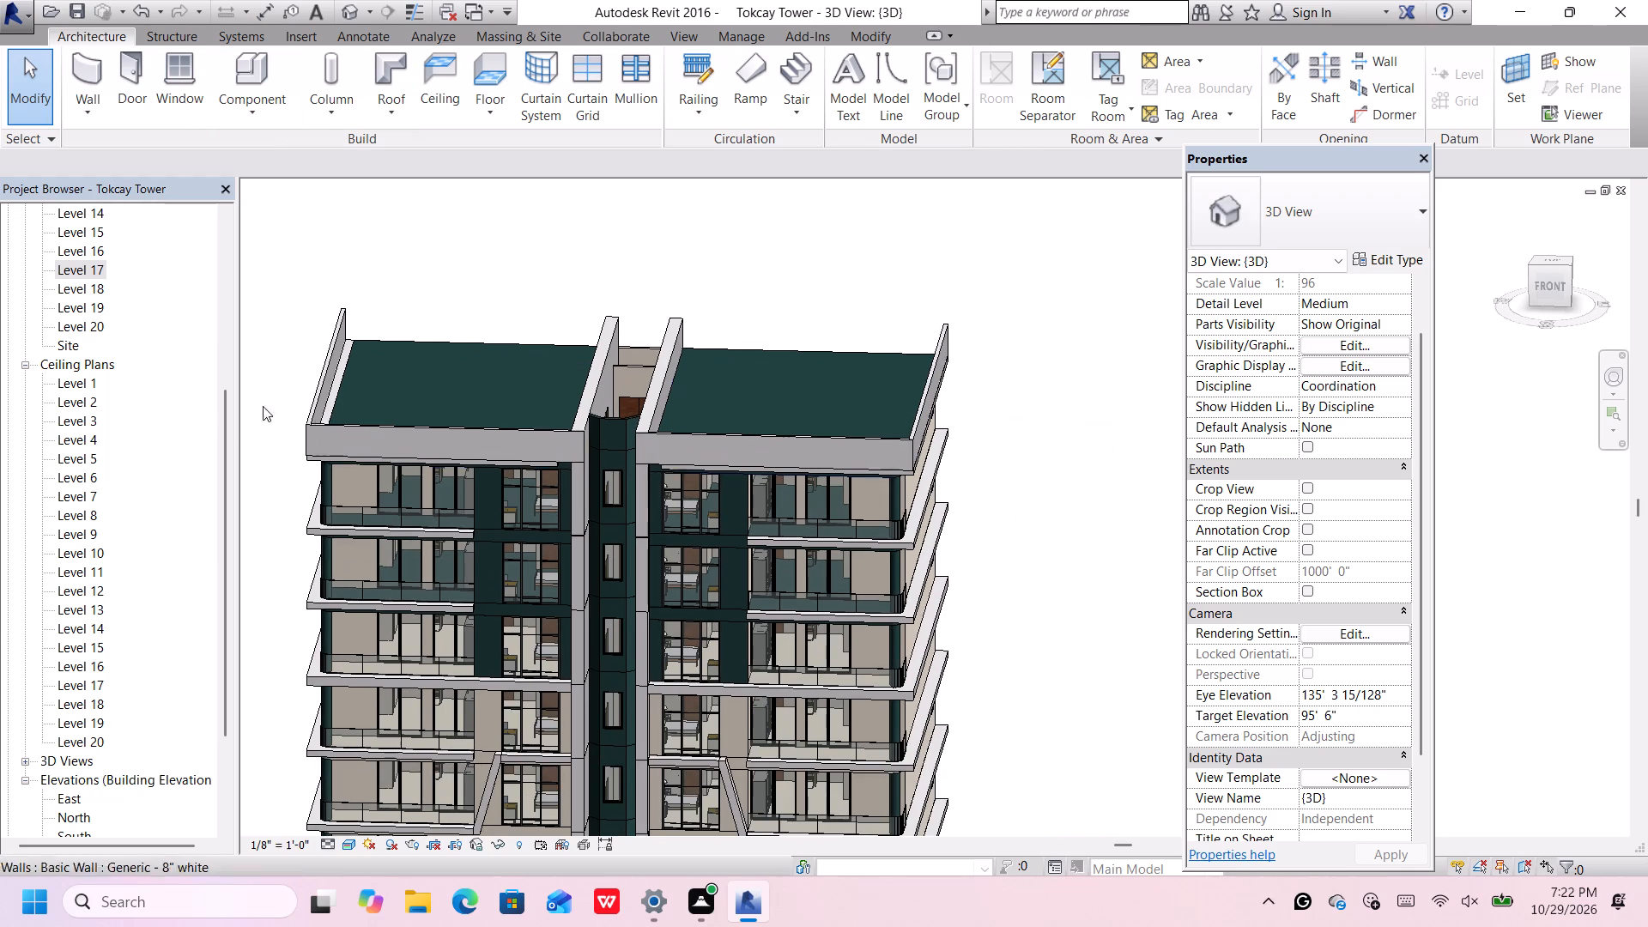
# On the Level 17 plan, draw a Generic -2' white 2 wall 6'-0" long, running east from the west unit's central bedroom door.
pyautogui.click(70, 268)
pyautogui.doubleClick(70, 267)
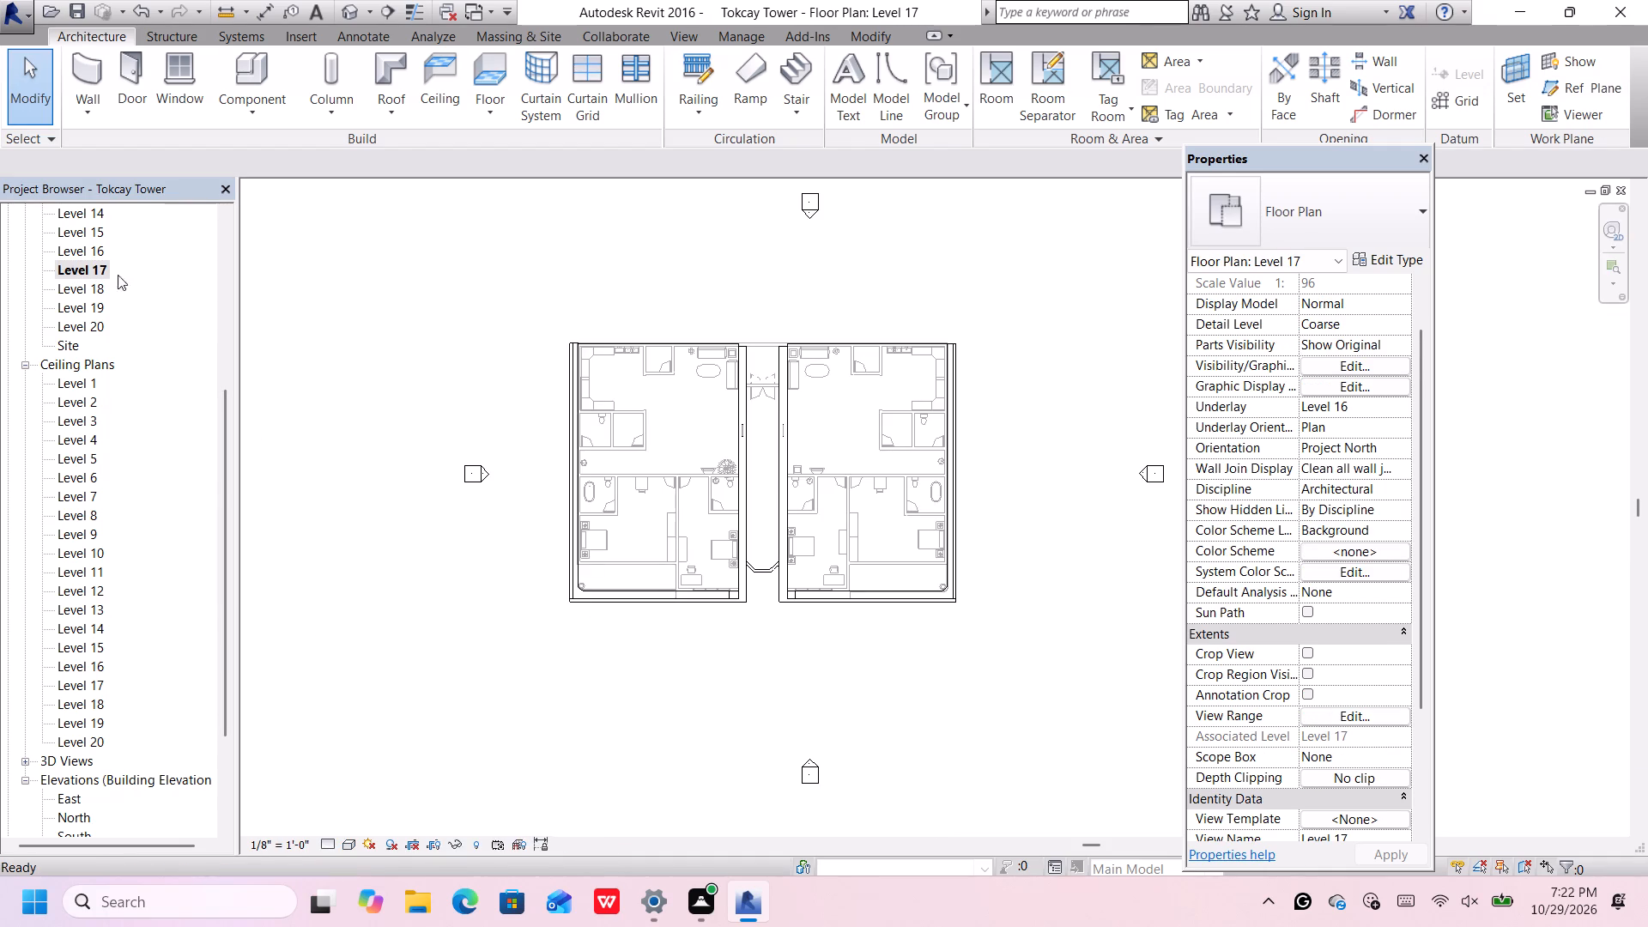
pyautogui.scroll(2, 1100, 494)
pyautogui.scroll(1, 1009, 434)
pyautogui.moveTo(1007, 434); pyautogui.dragTo(1029, 462, button='middle')
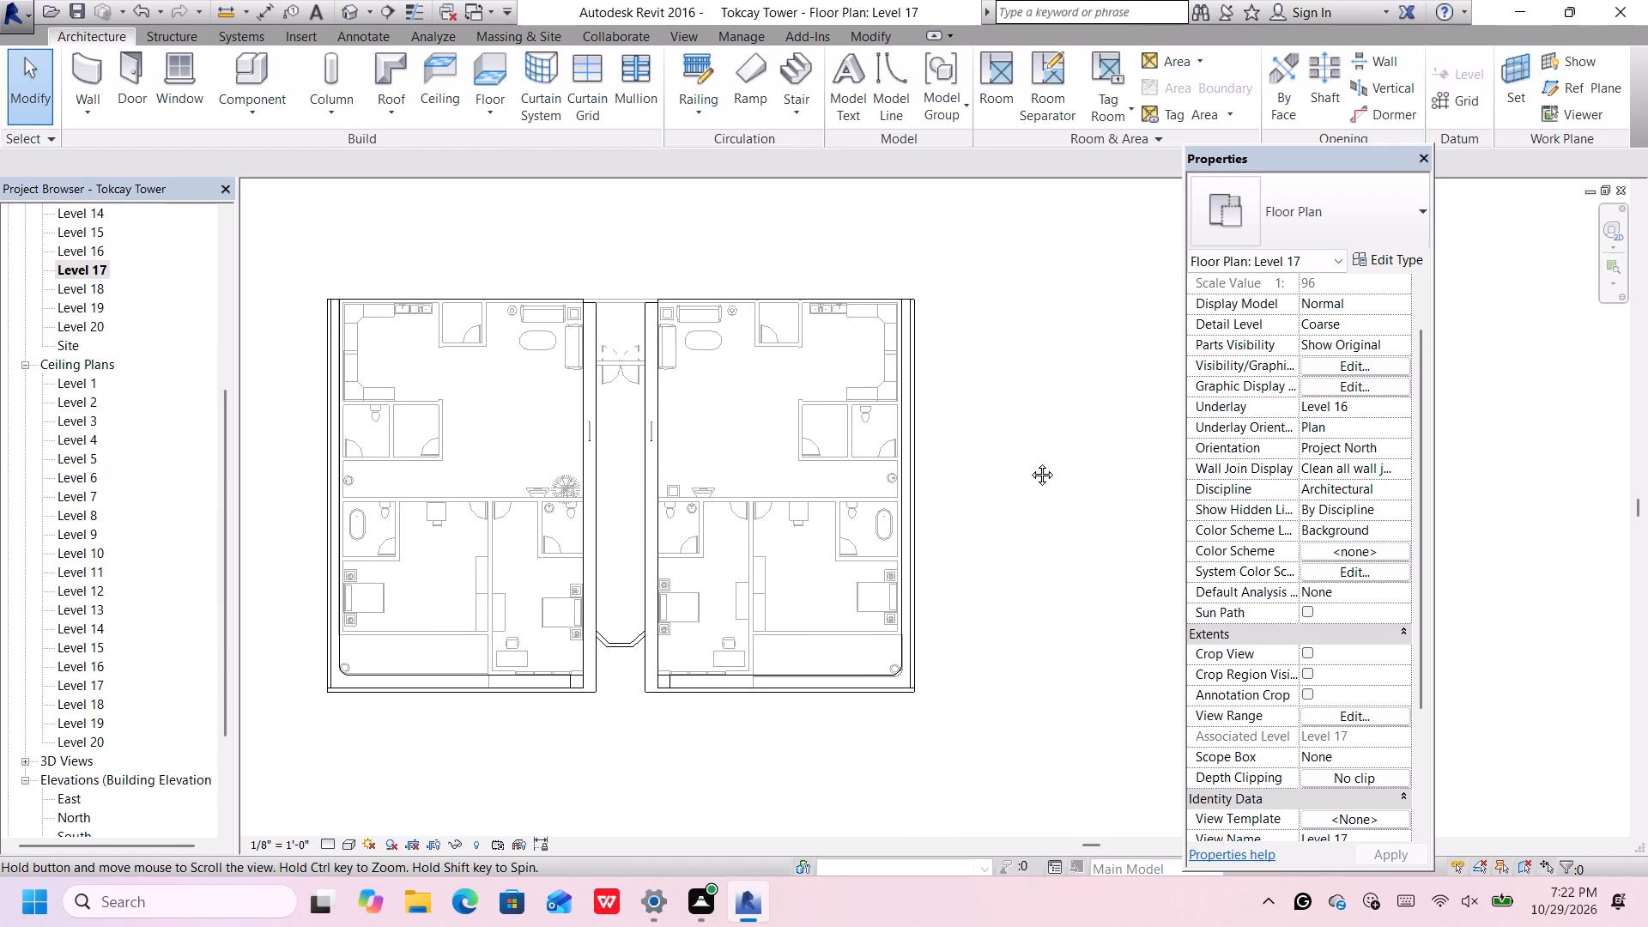
pyautogui.moveTo(1029, 462); pyautogui.dragTo(1029, 463, button='middle')
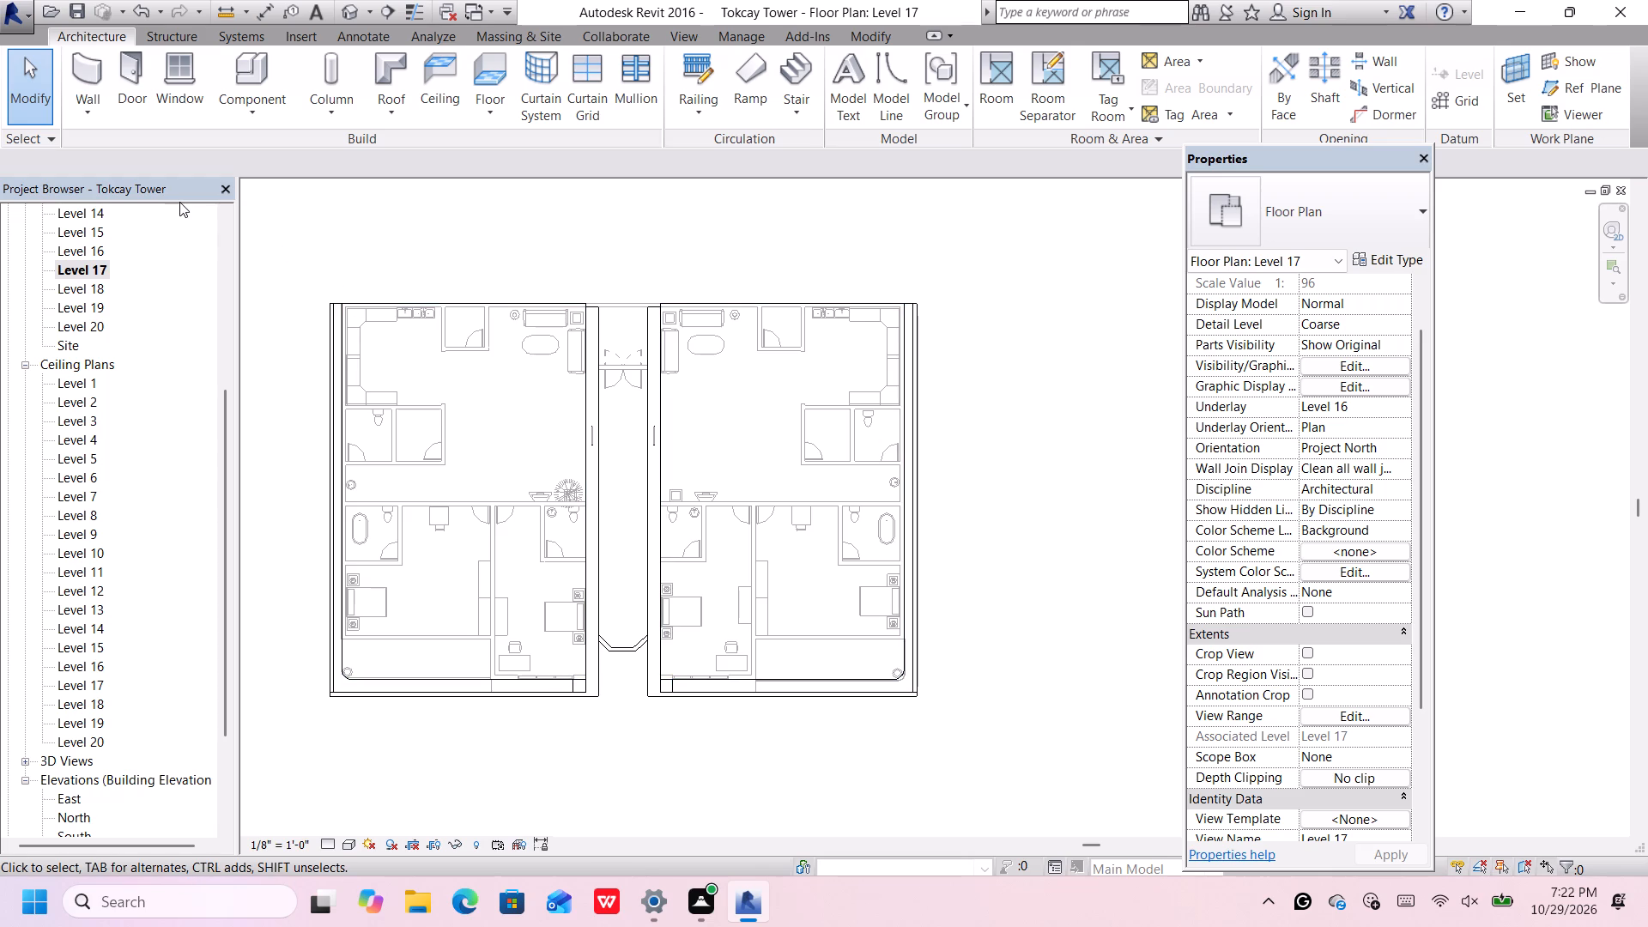
pyautogui.click(92, 70)
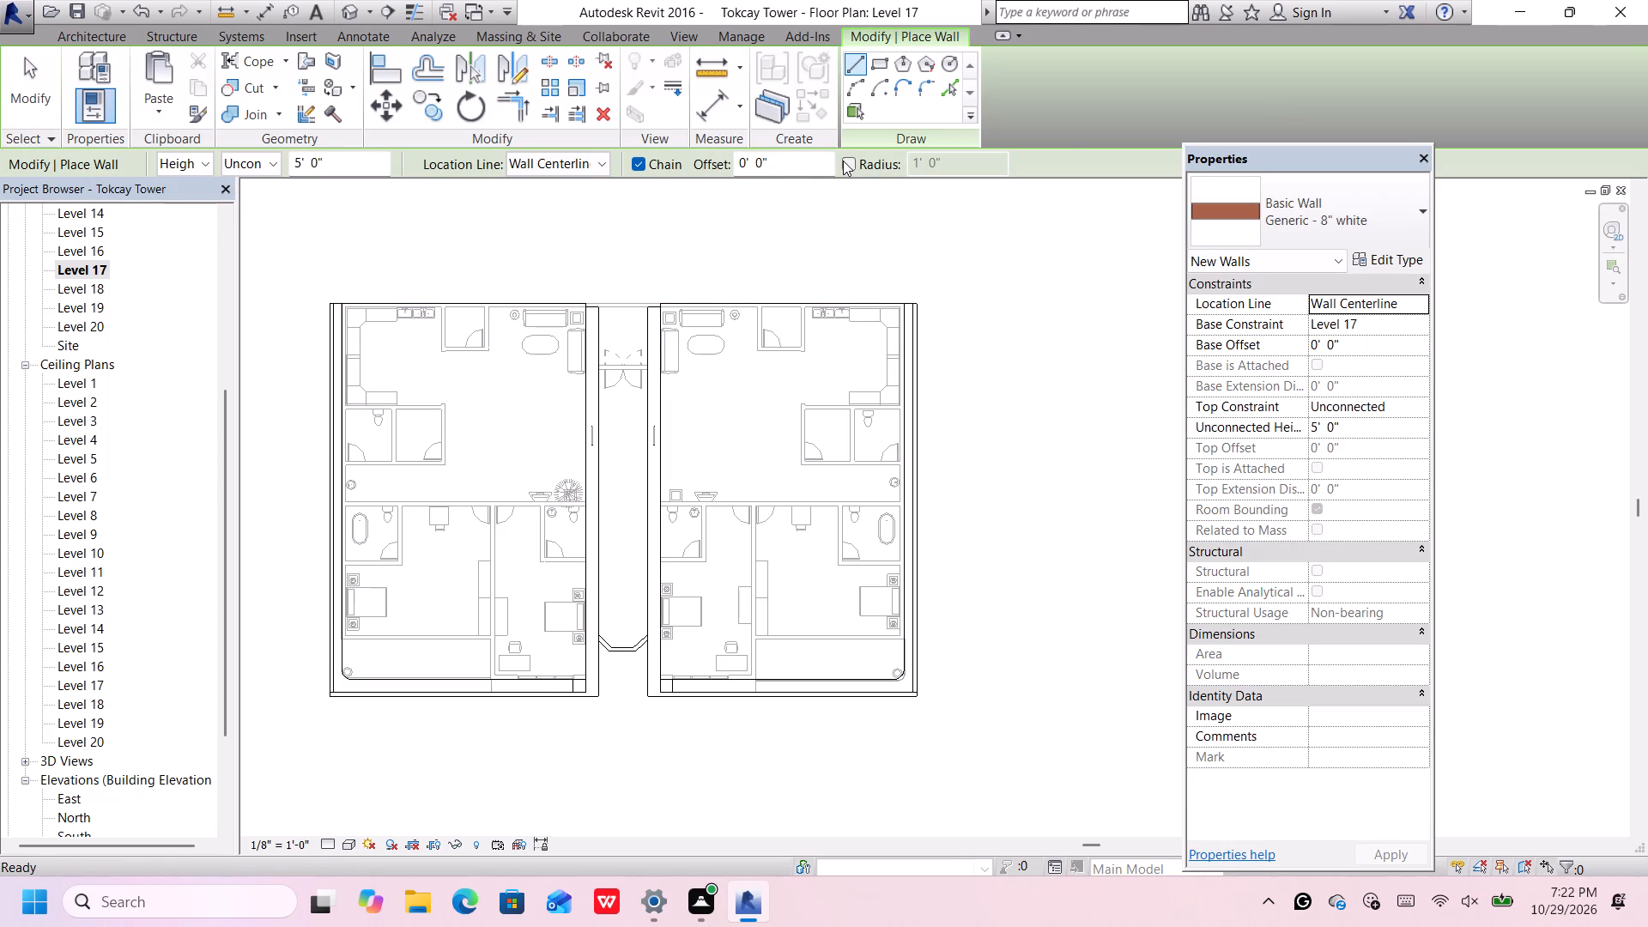
pyautogui.click(1281, 218)
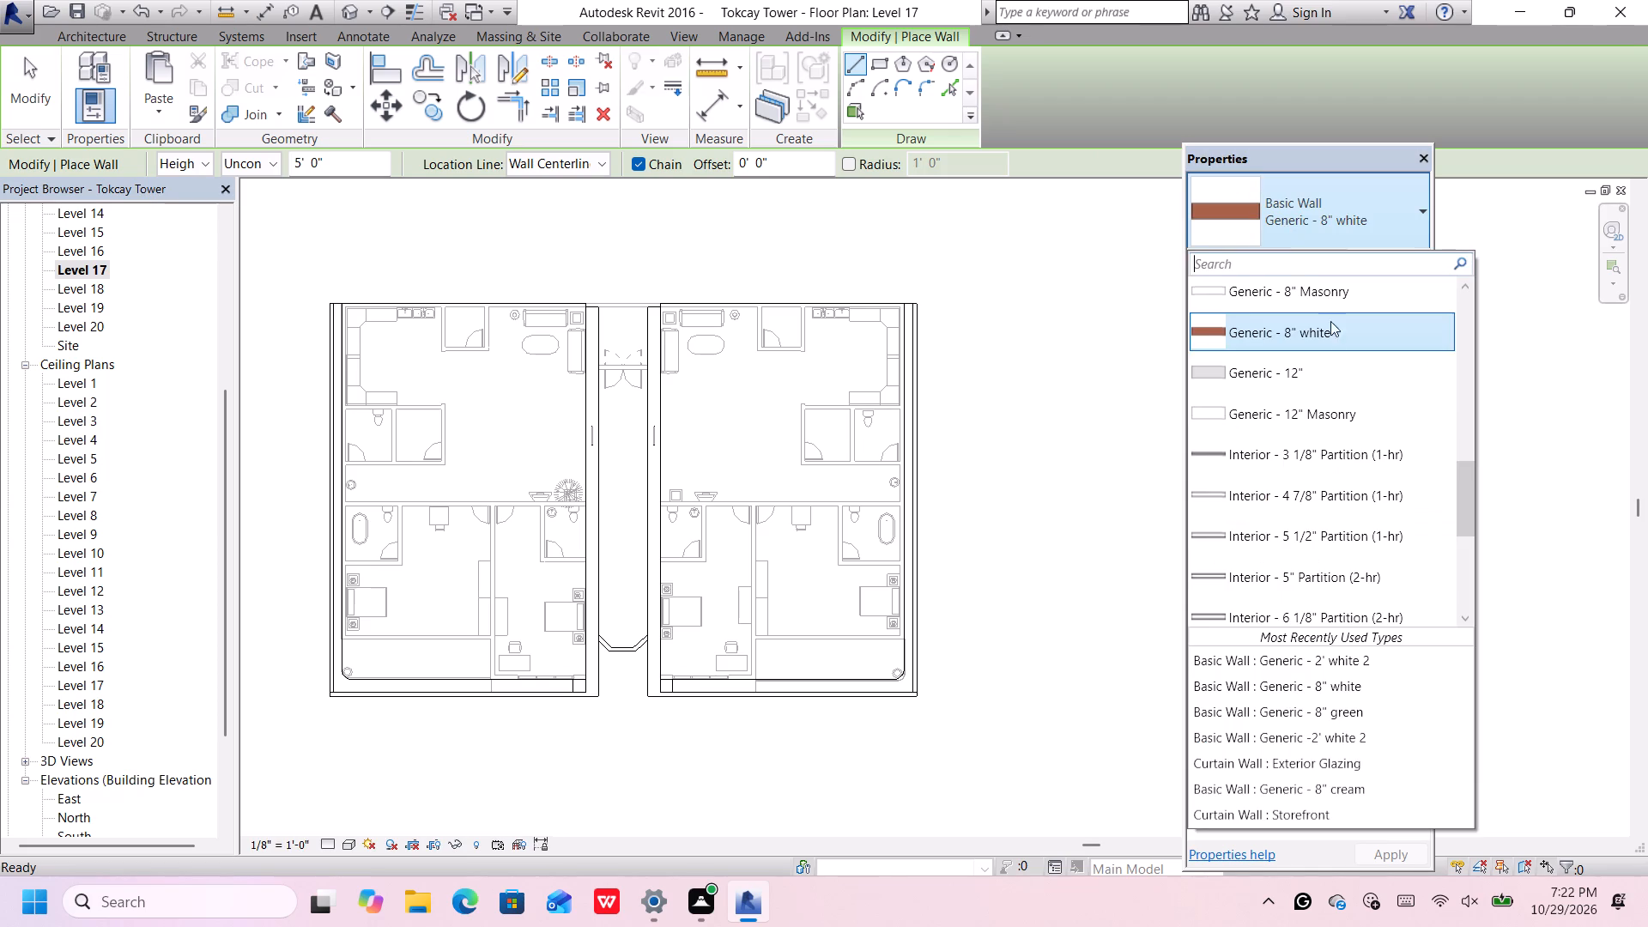
pyautogui.scroll(2, 1325, 382)
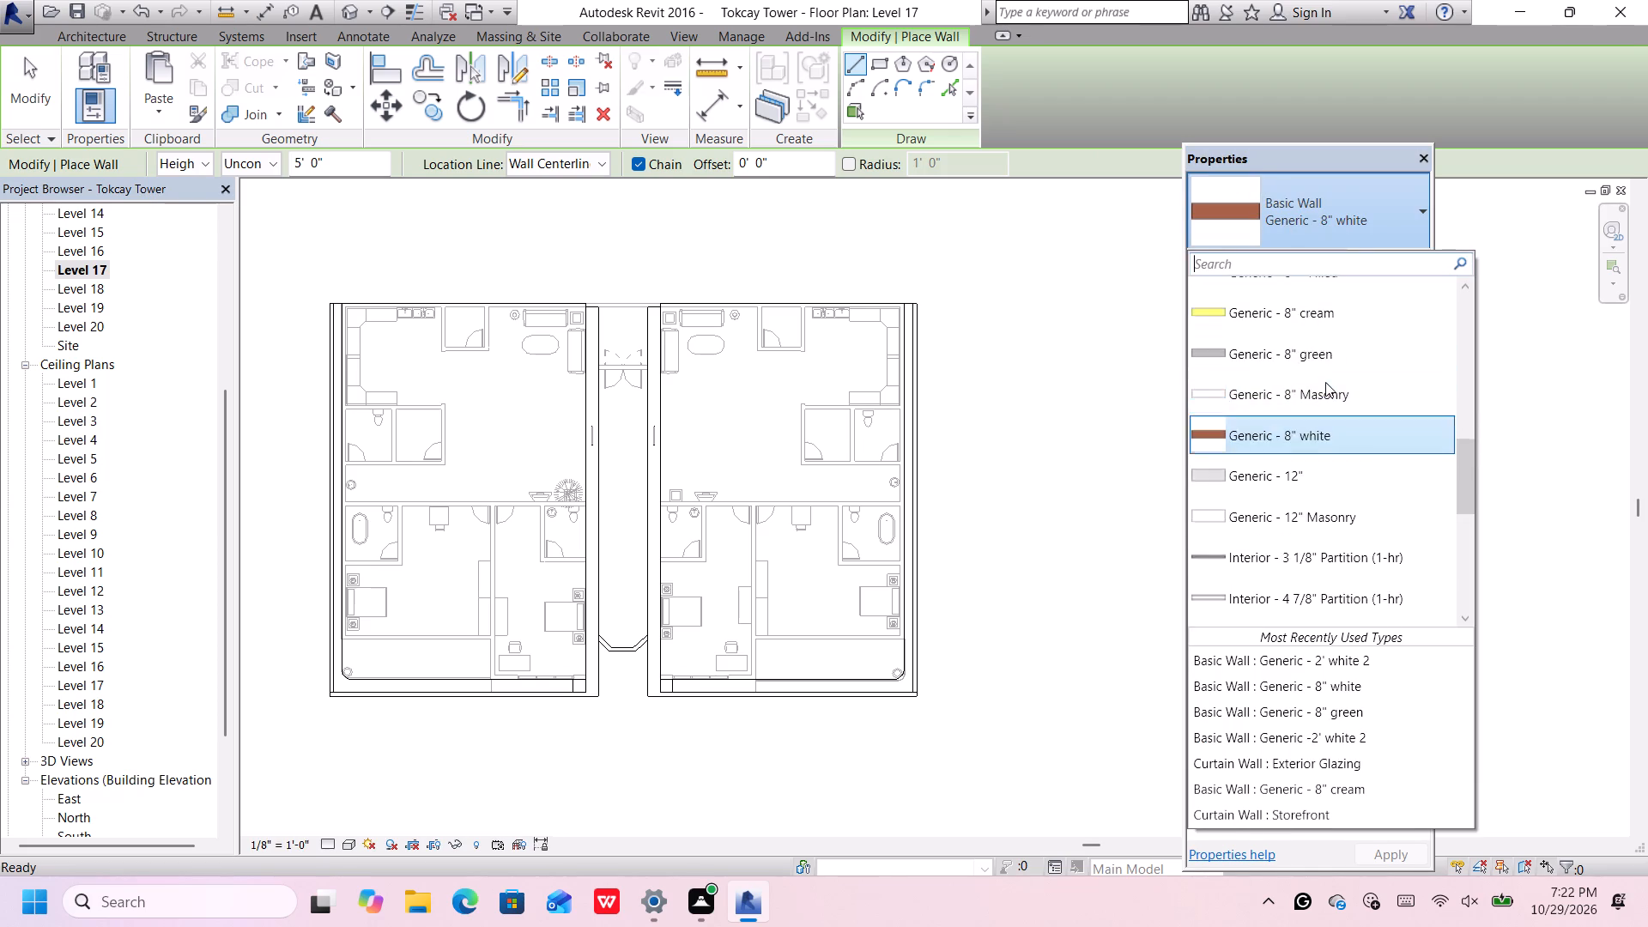
pyautogui.scroll(7, 1325, 382)
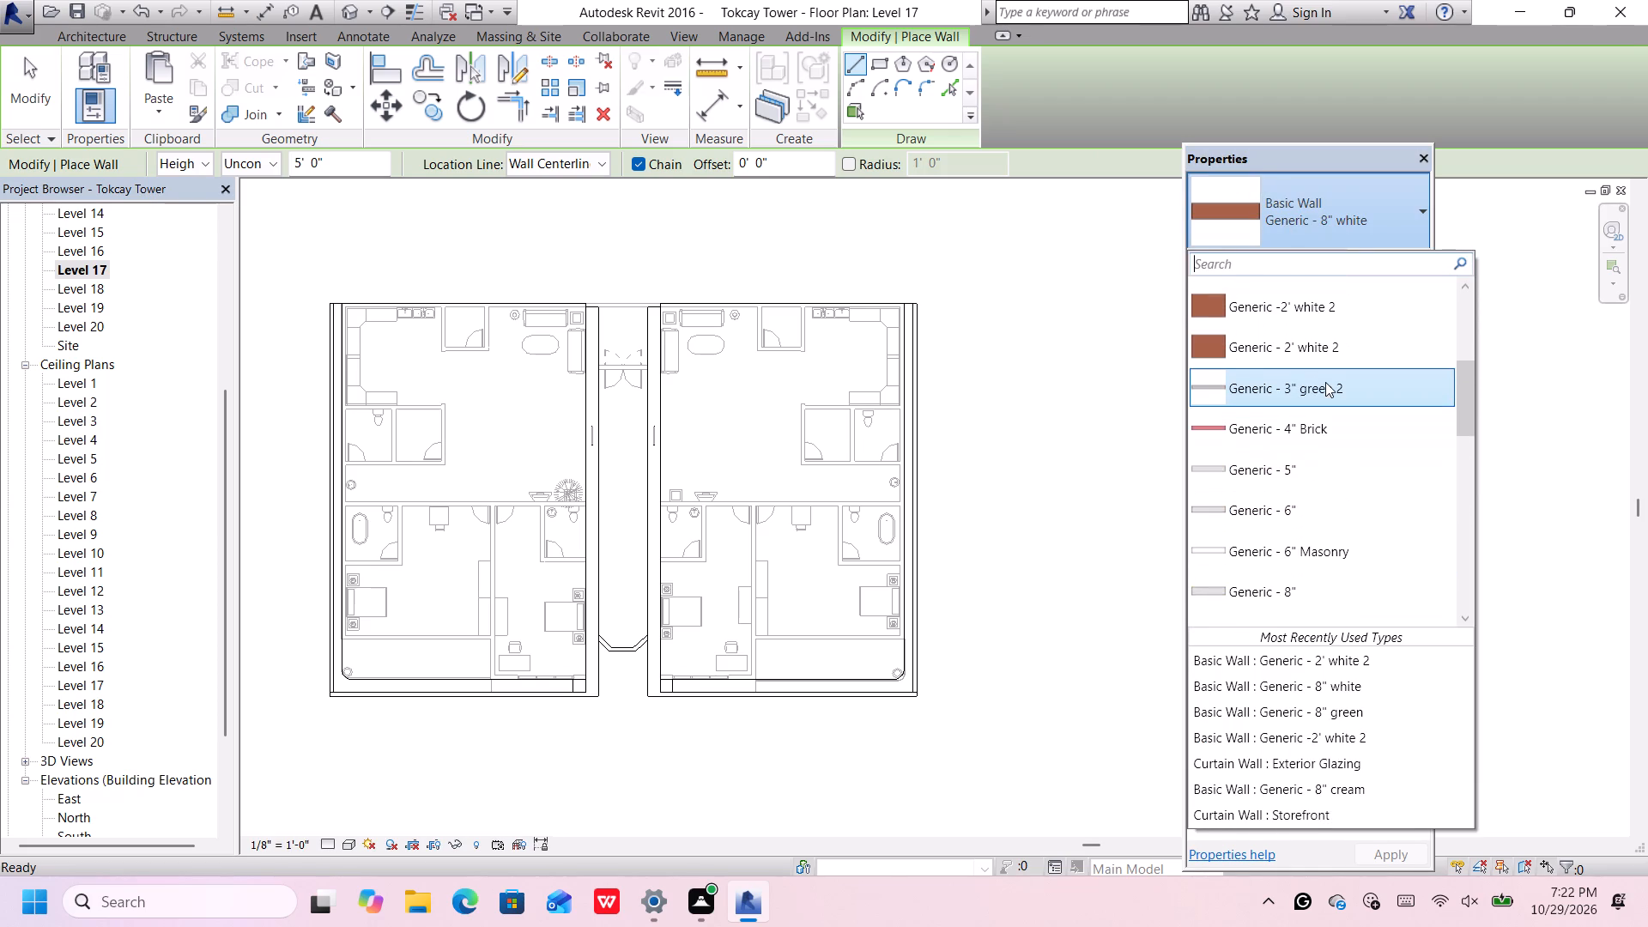
pyautogui.click(1330, 312)
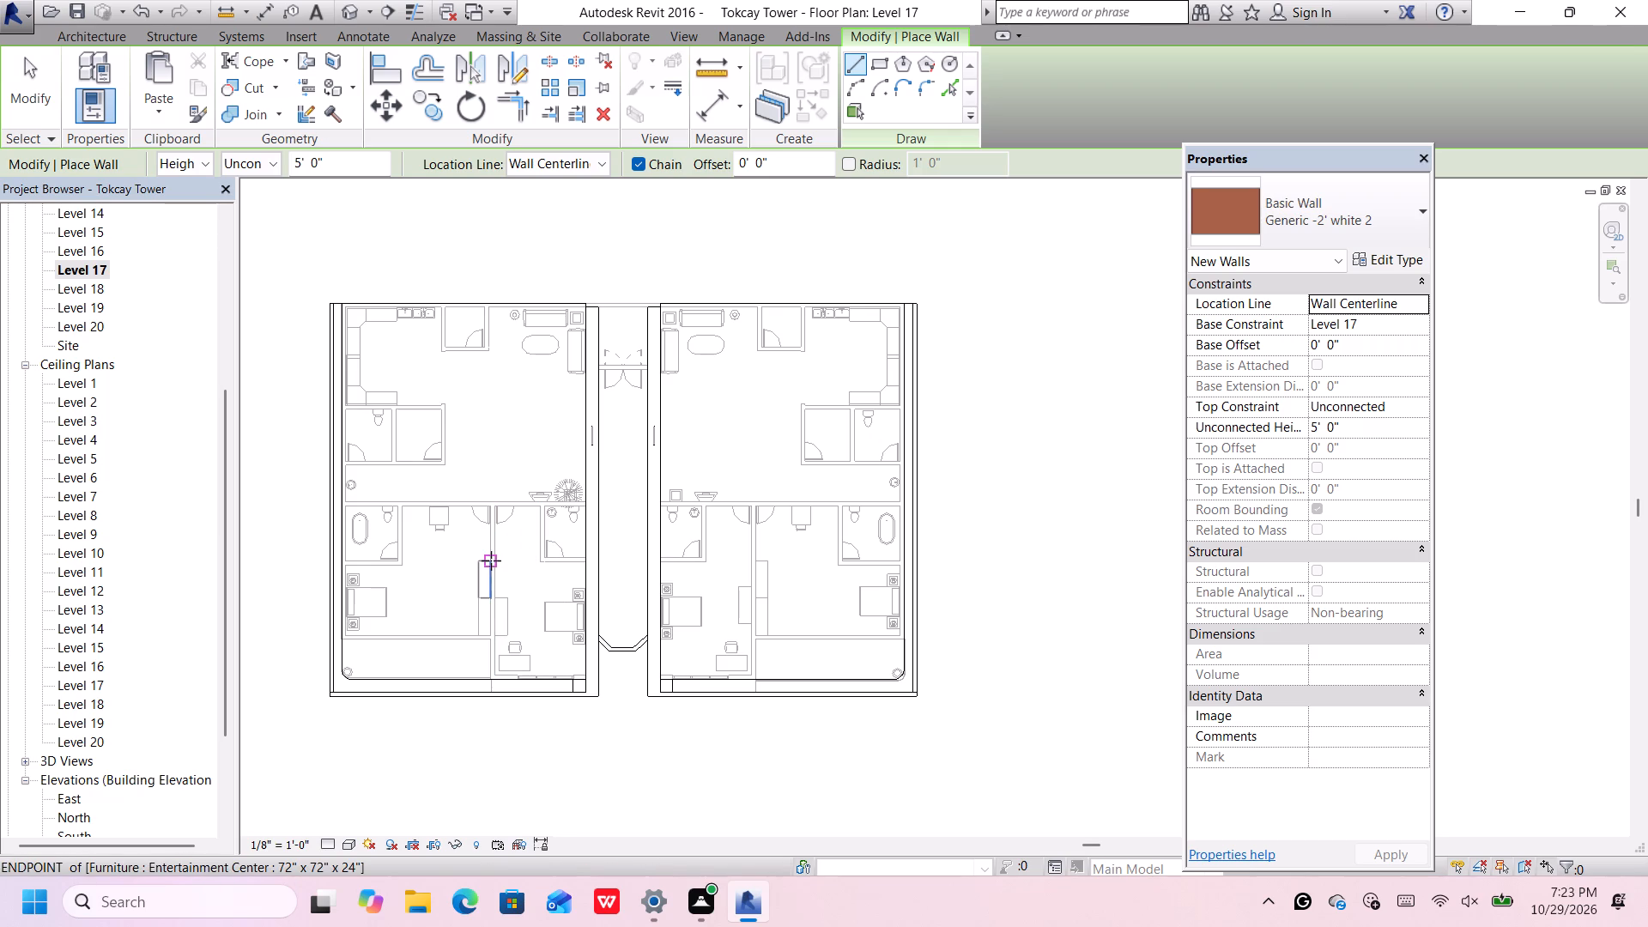
pyautogui.click(489, 503)
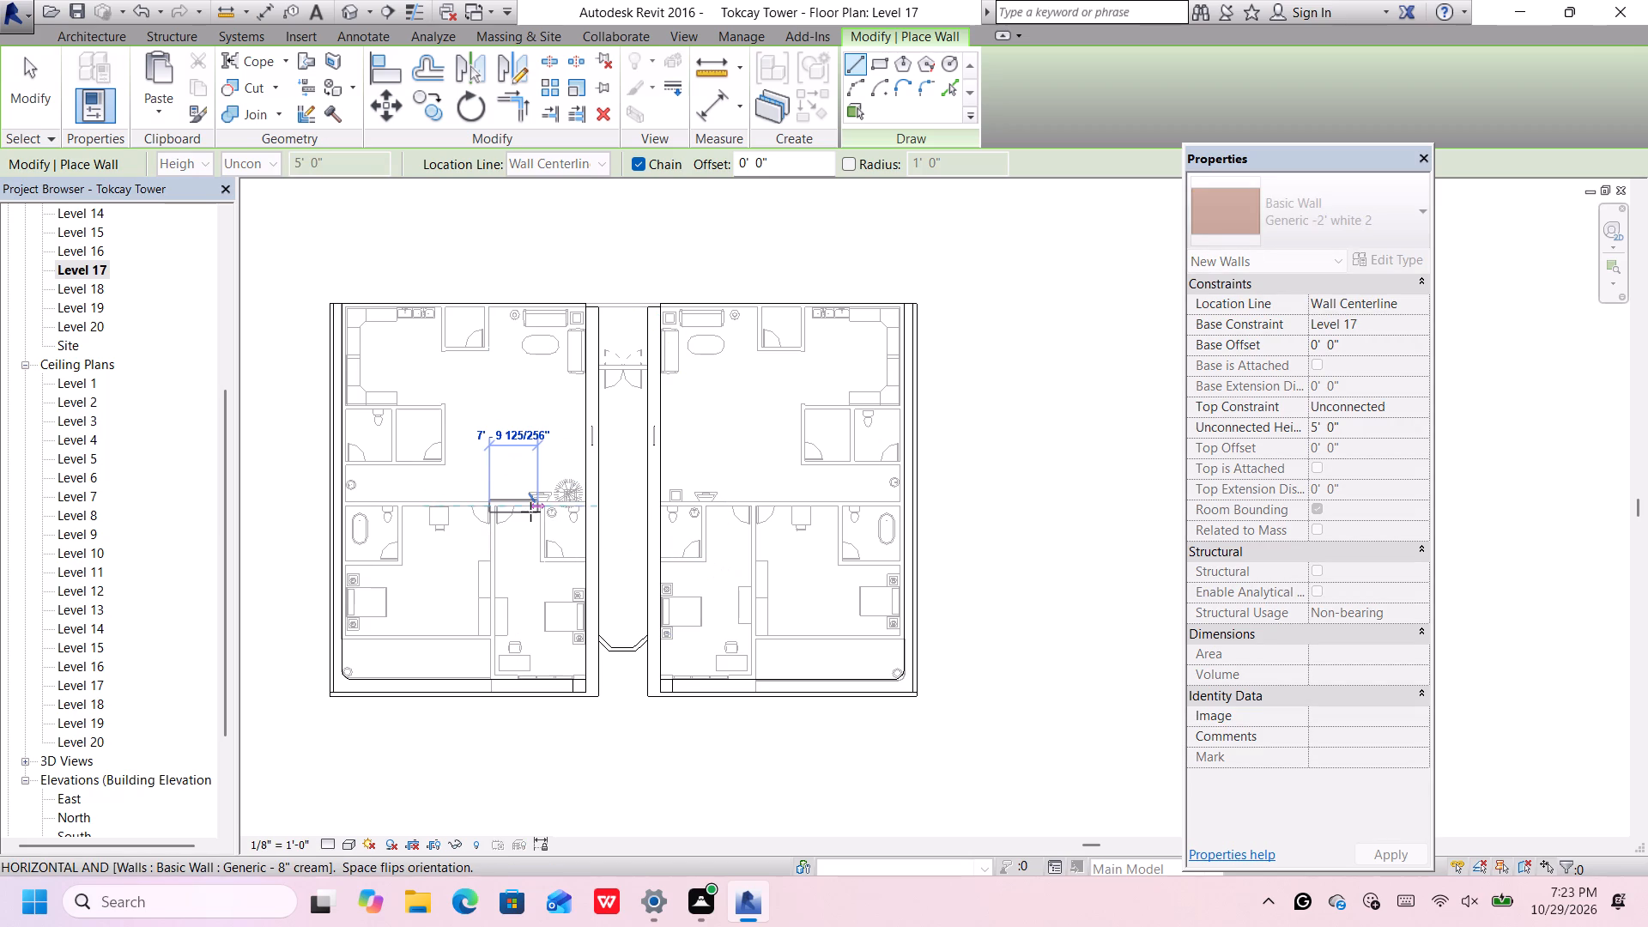
pyautogui.scroll(3, 525, 509)
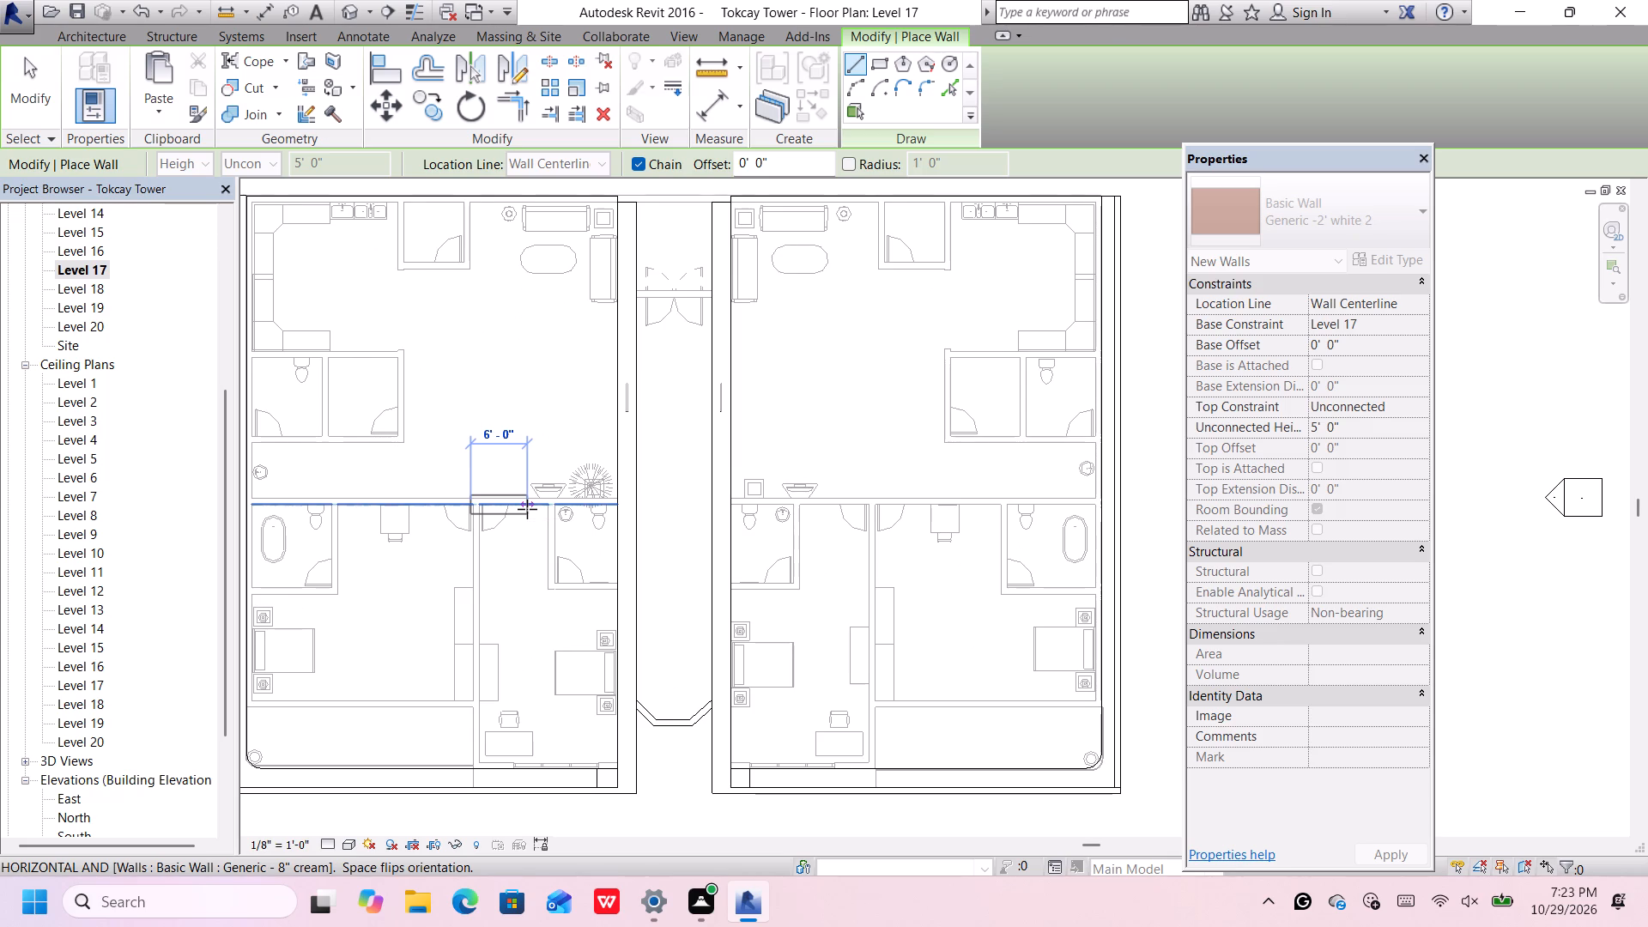
pyautogui.click(527, 509)
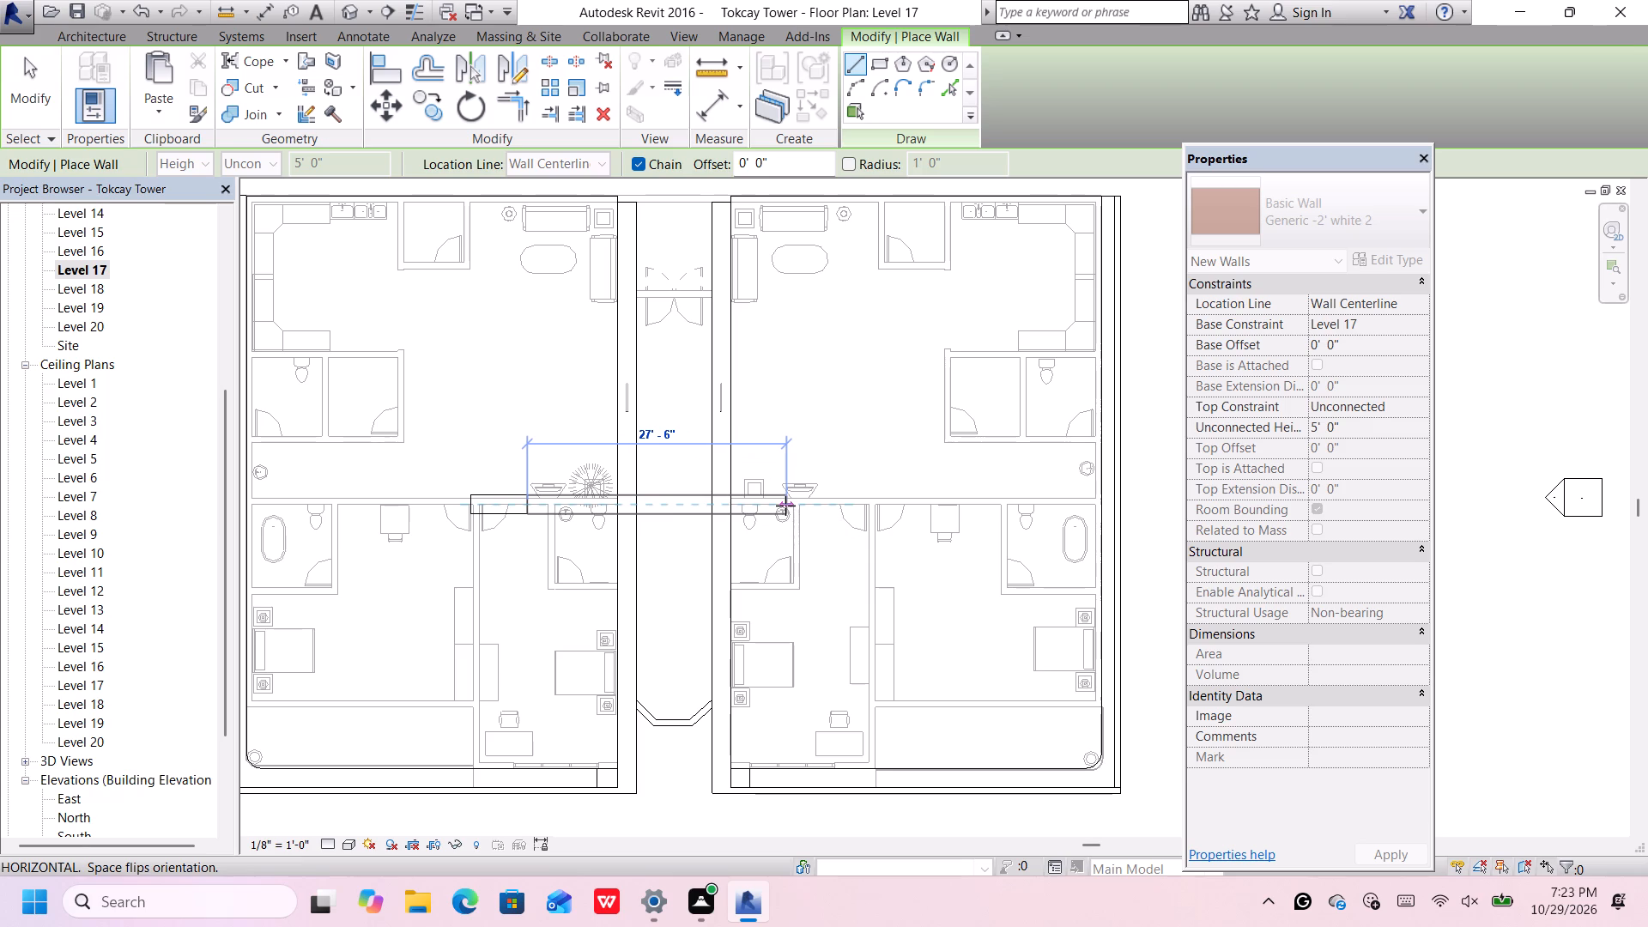
pyautogui.press('Escape')
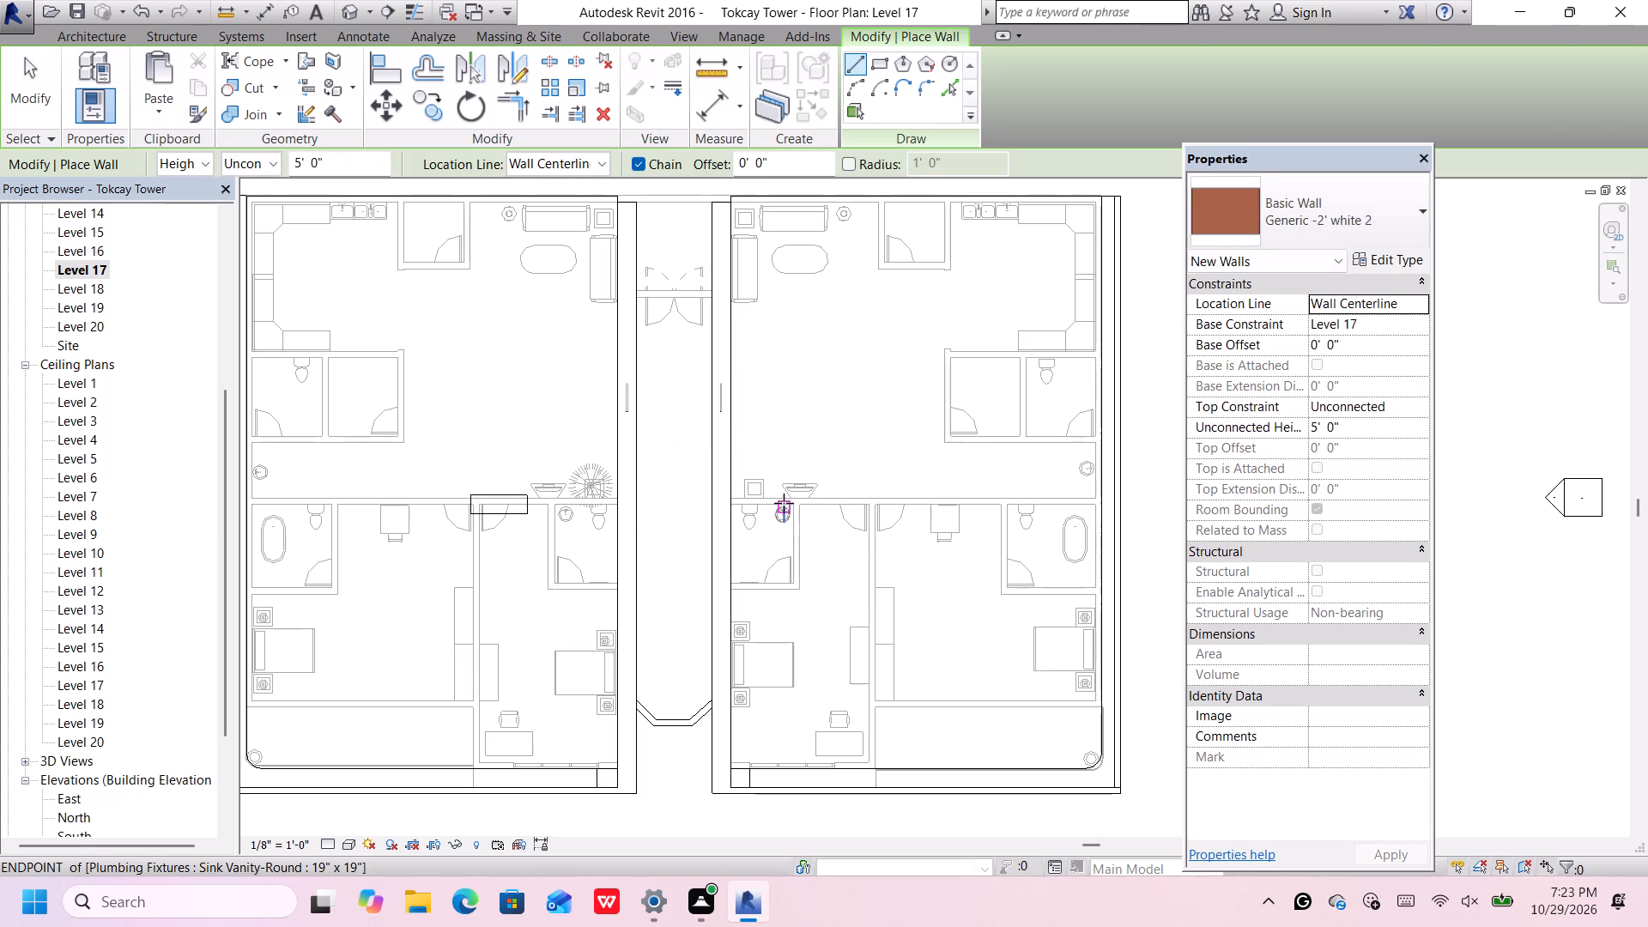
# Draw a matching east-west wall about 6'-6" long in the east unit, running west from its central bedroom door.
pyautogui.click(881, 494)
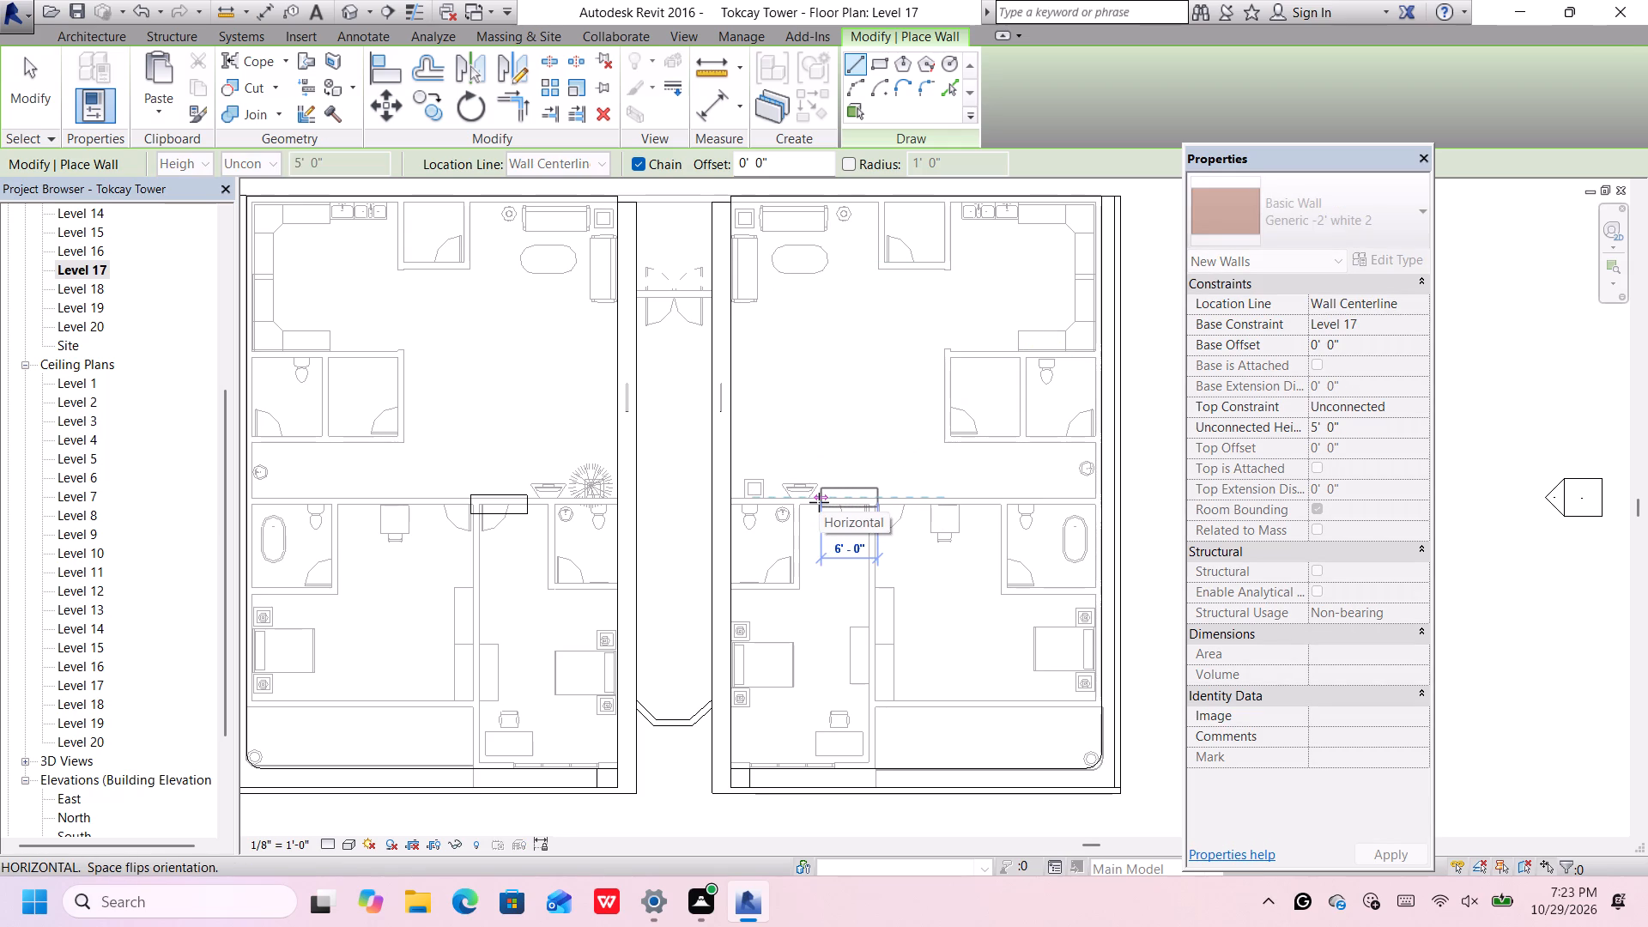
pyautogui.click(818, 502)
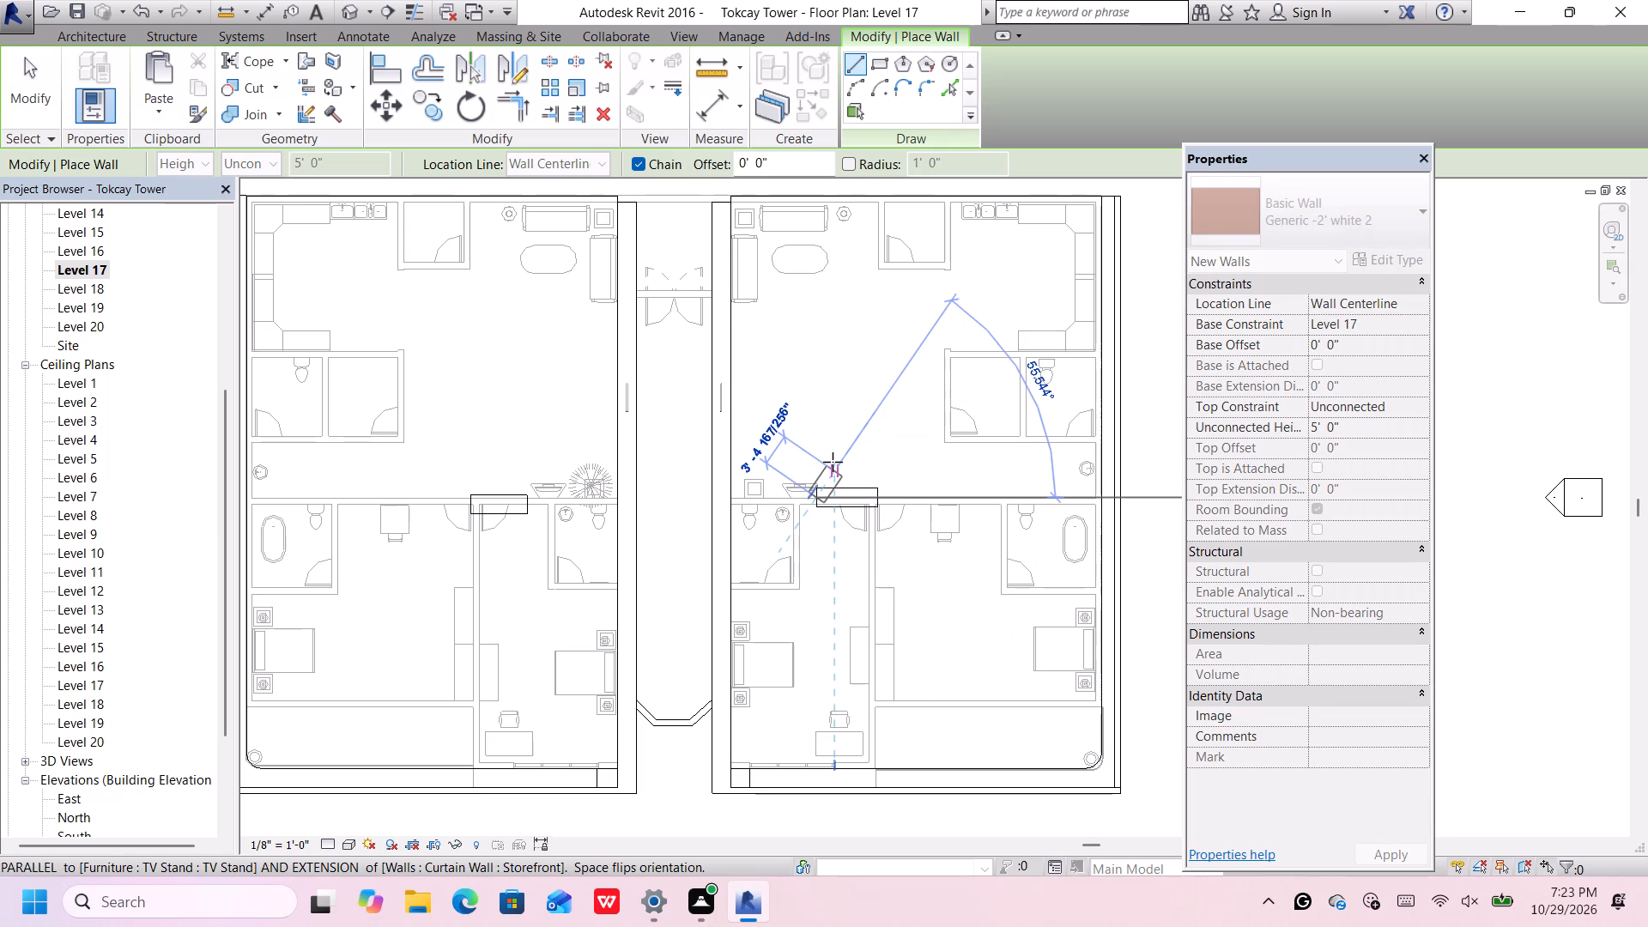
pyautogui.press('Escape')
pyautogui.press('Escape')
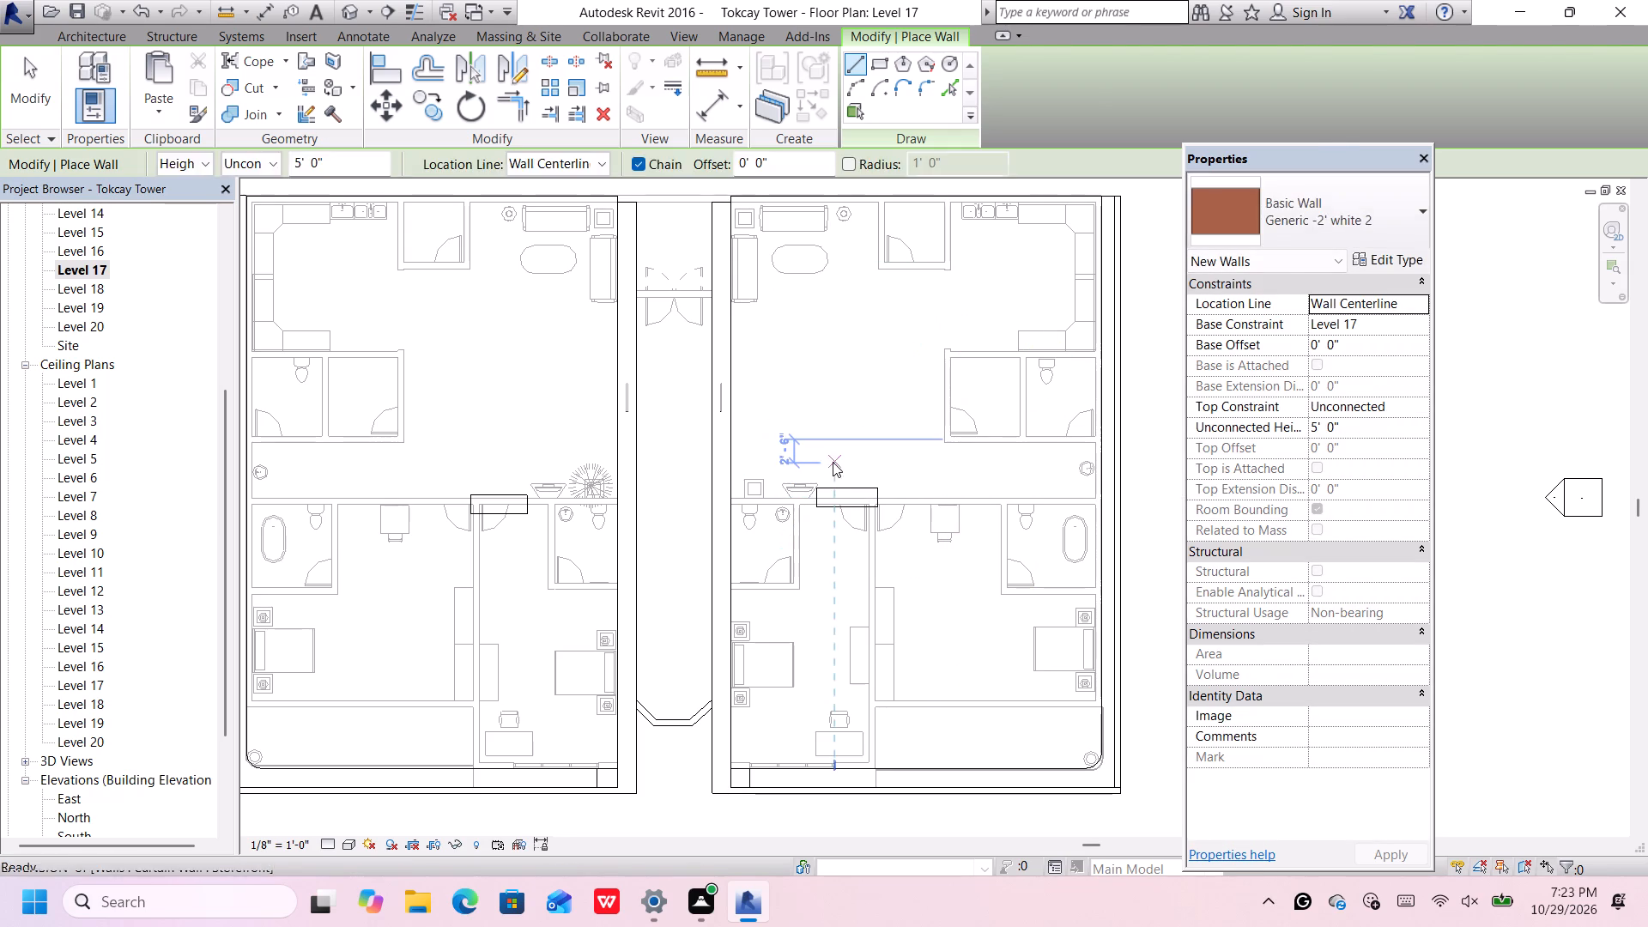
# Set the unconnected height of the short wall in the east unit to 20'.
pyautogui.click(840, 488)
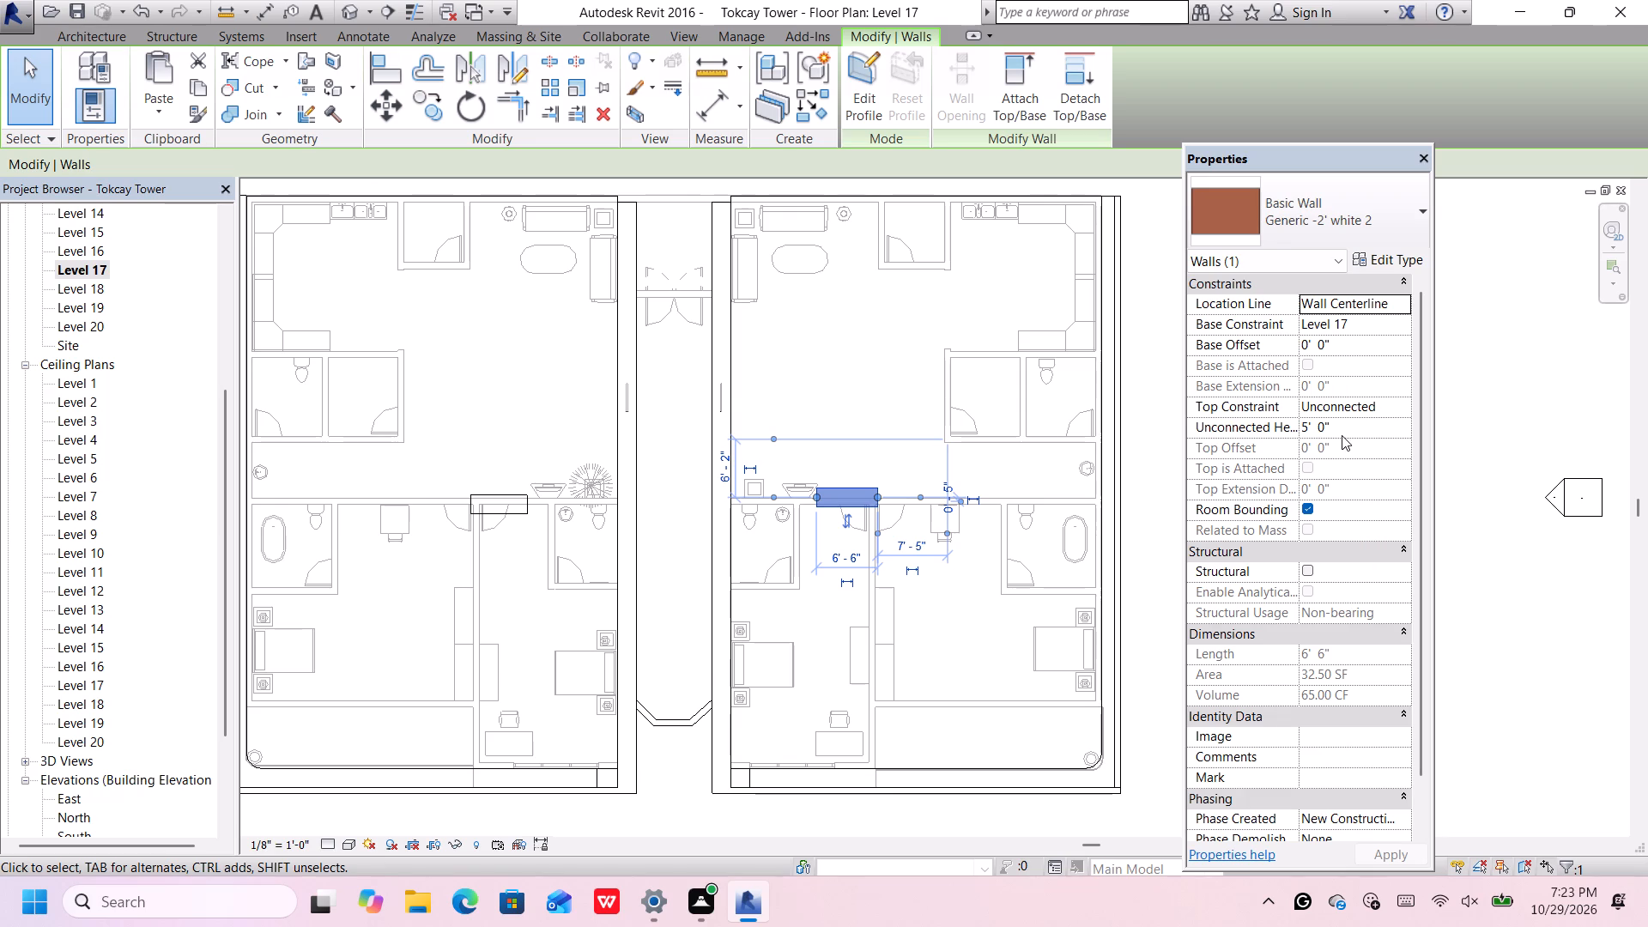
pyautogui.click(1348, 431)
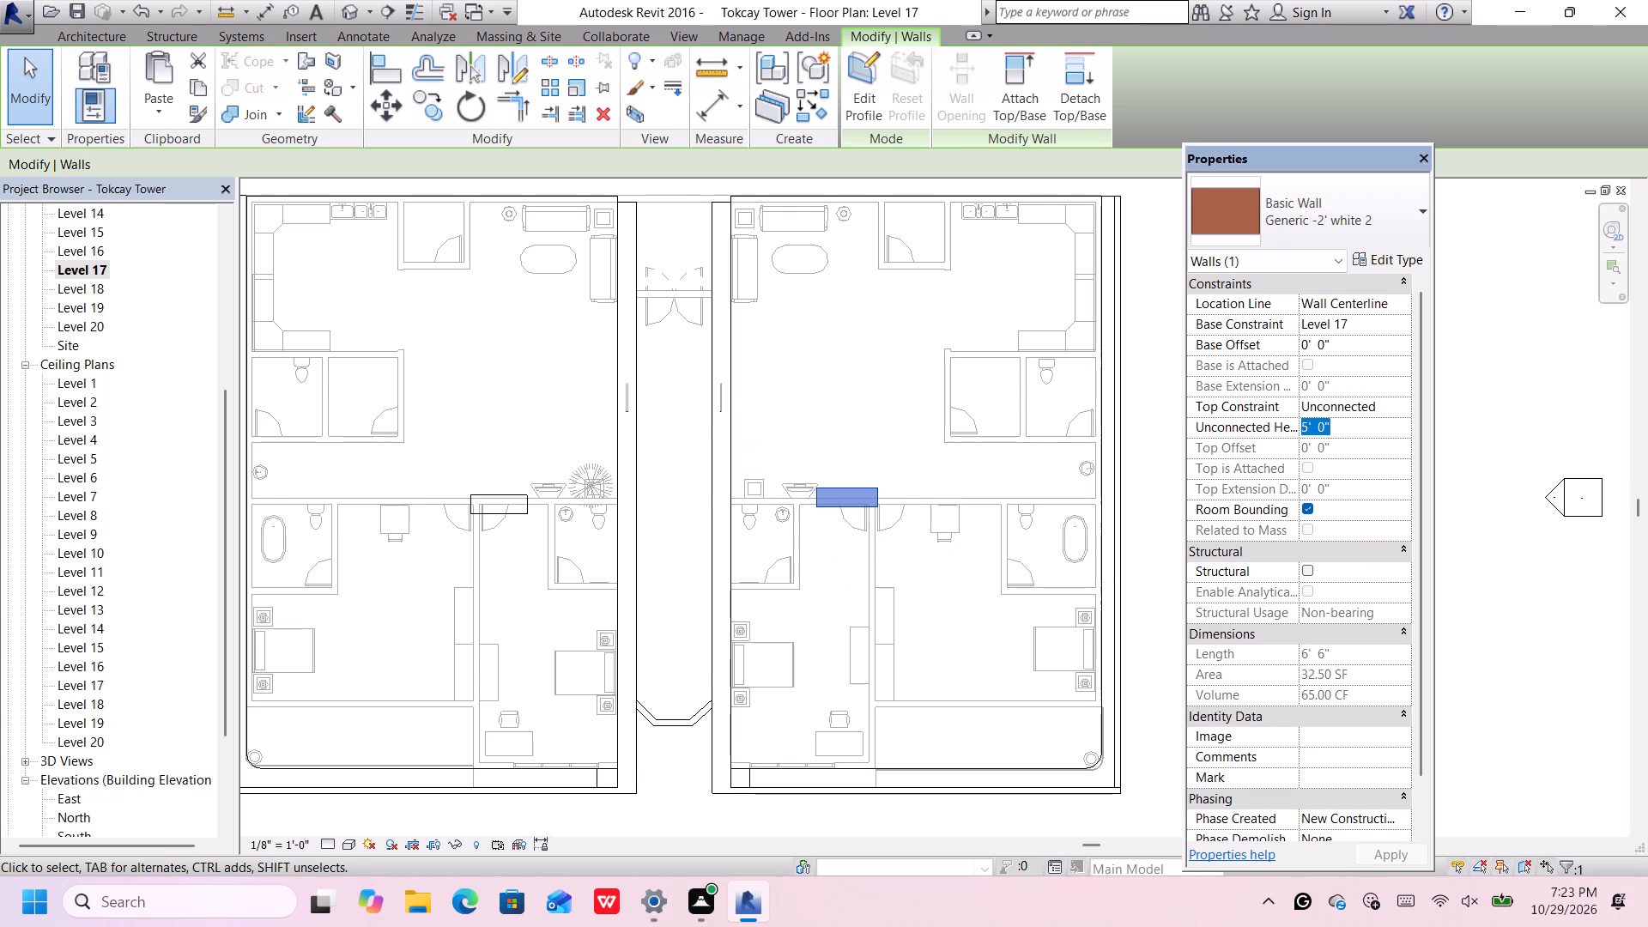
pyautogui.press('BackSpace')
pyautogui.write("20'")
pyautogui.press('Return')
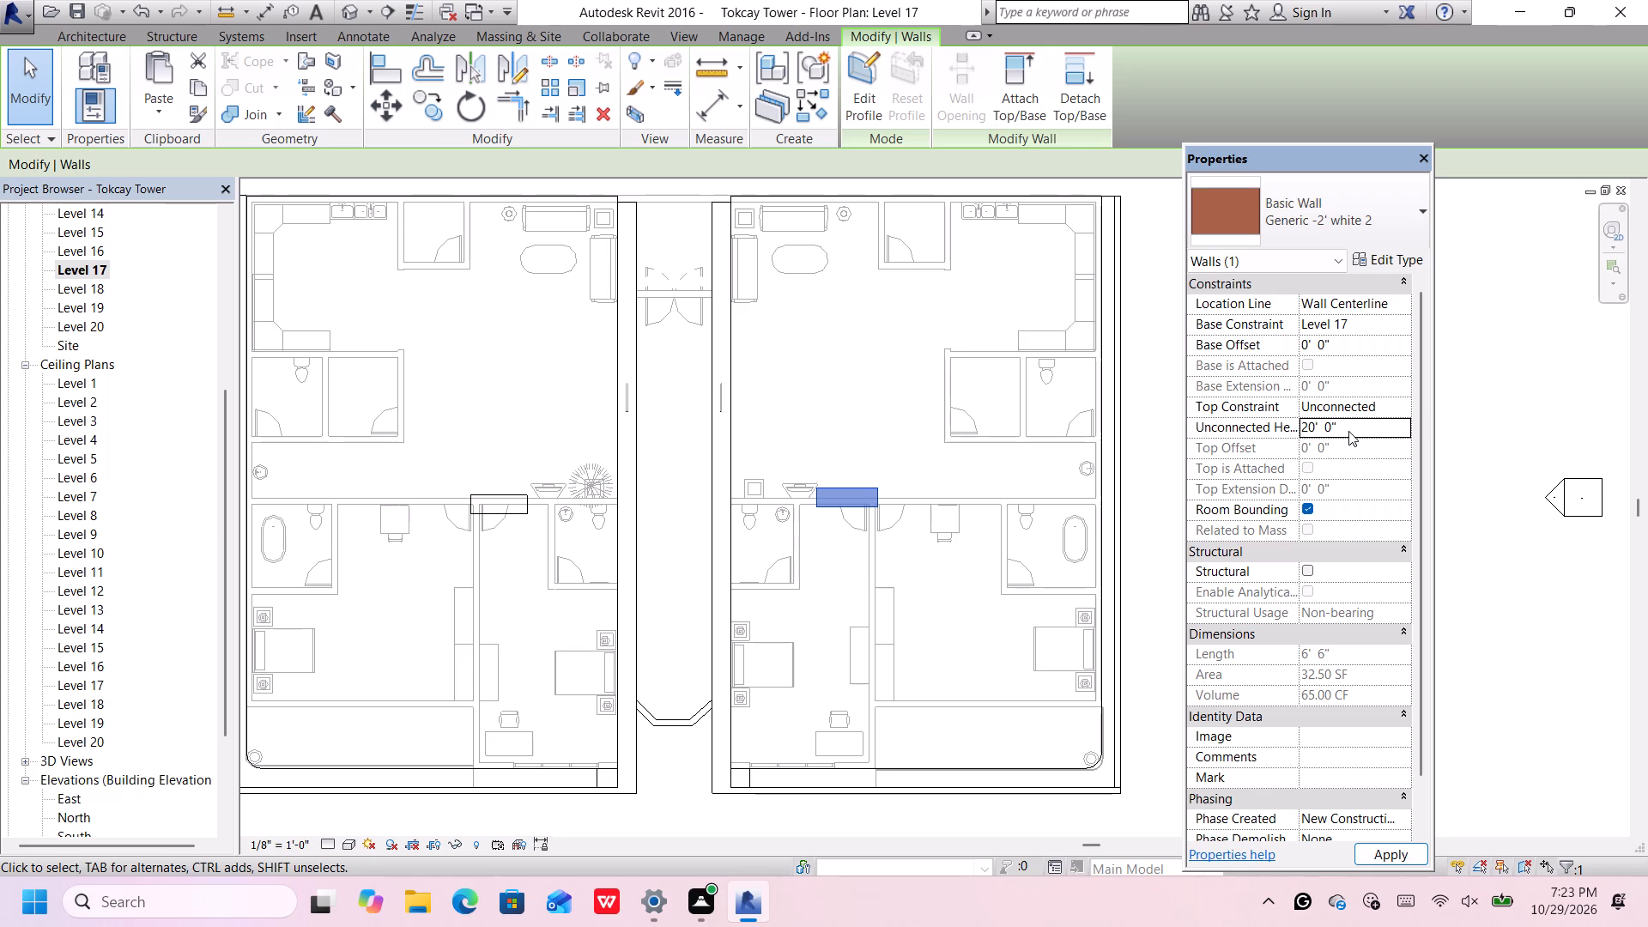
# Set the unconnected height of the short wall in the west unit to 20'.
pyautogui.click(507, 506)
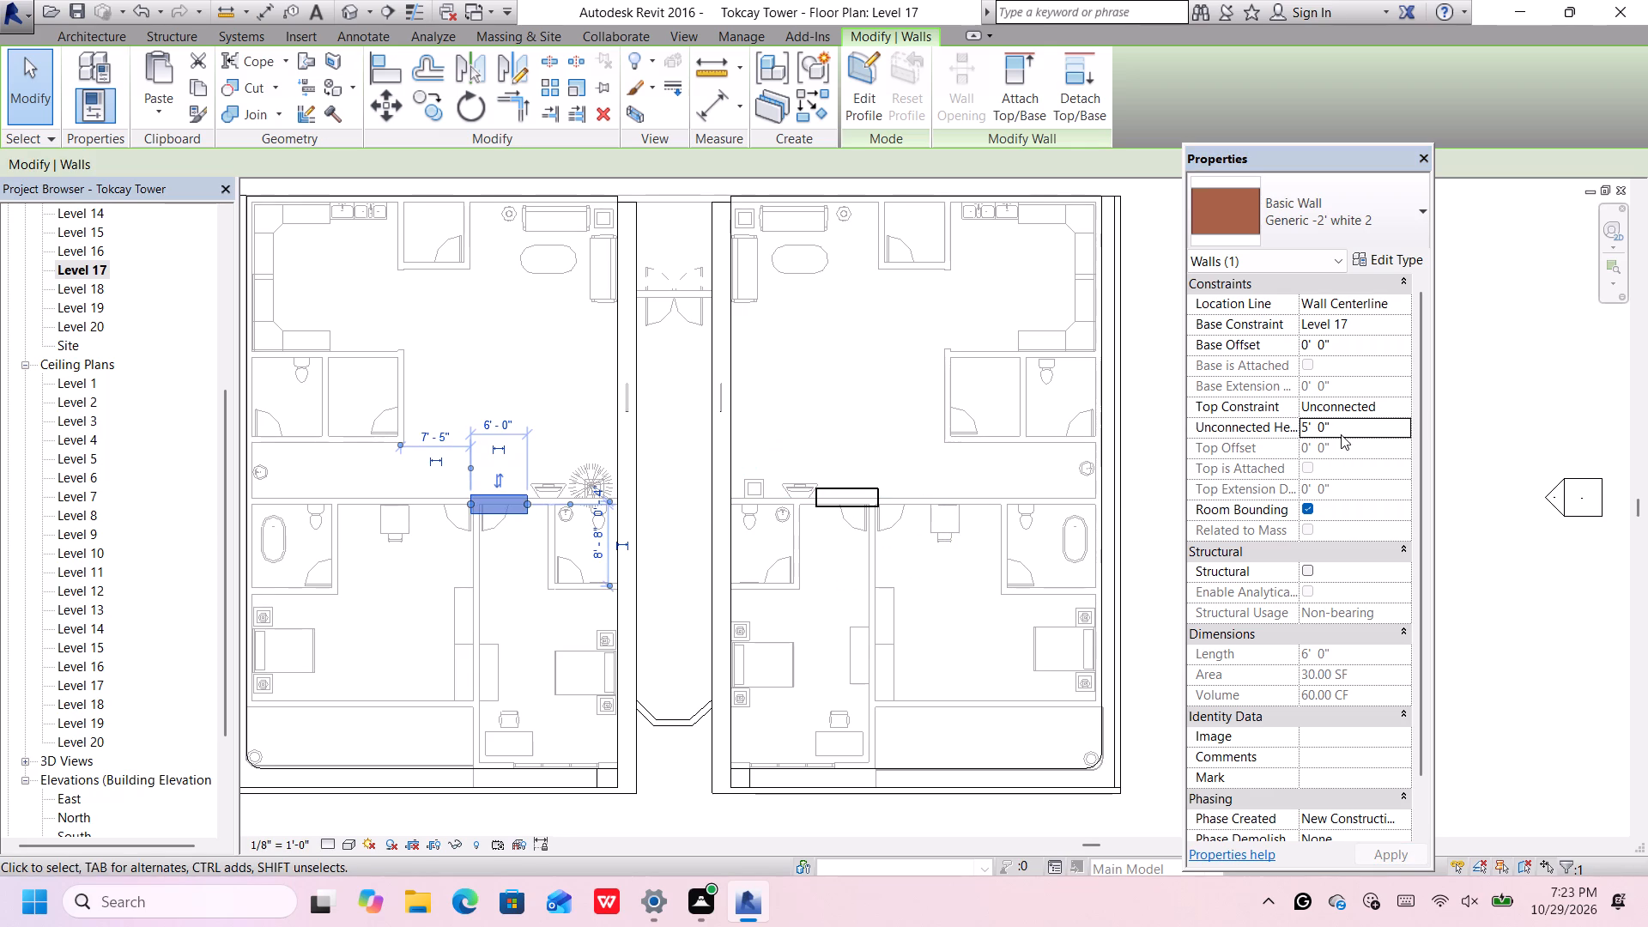
pyautogui.click(1341, 430)
pyautogui.press('BackSpace')
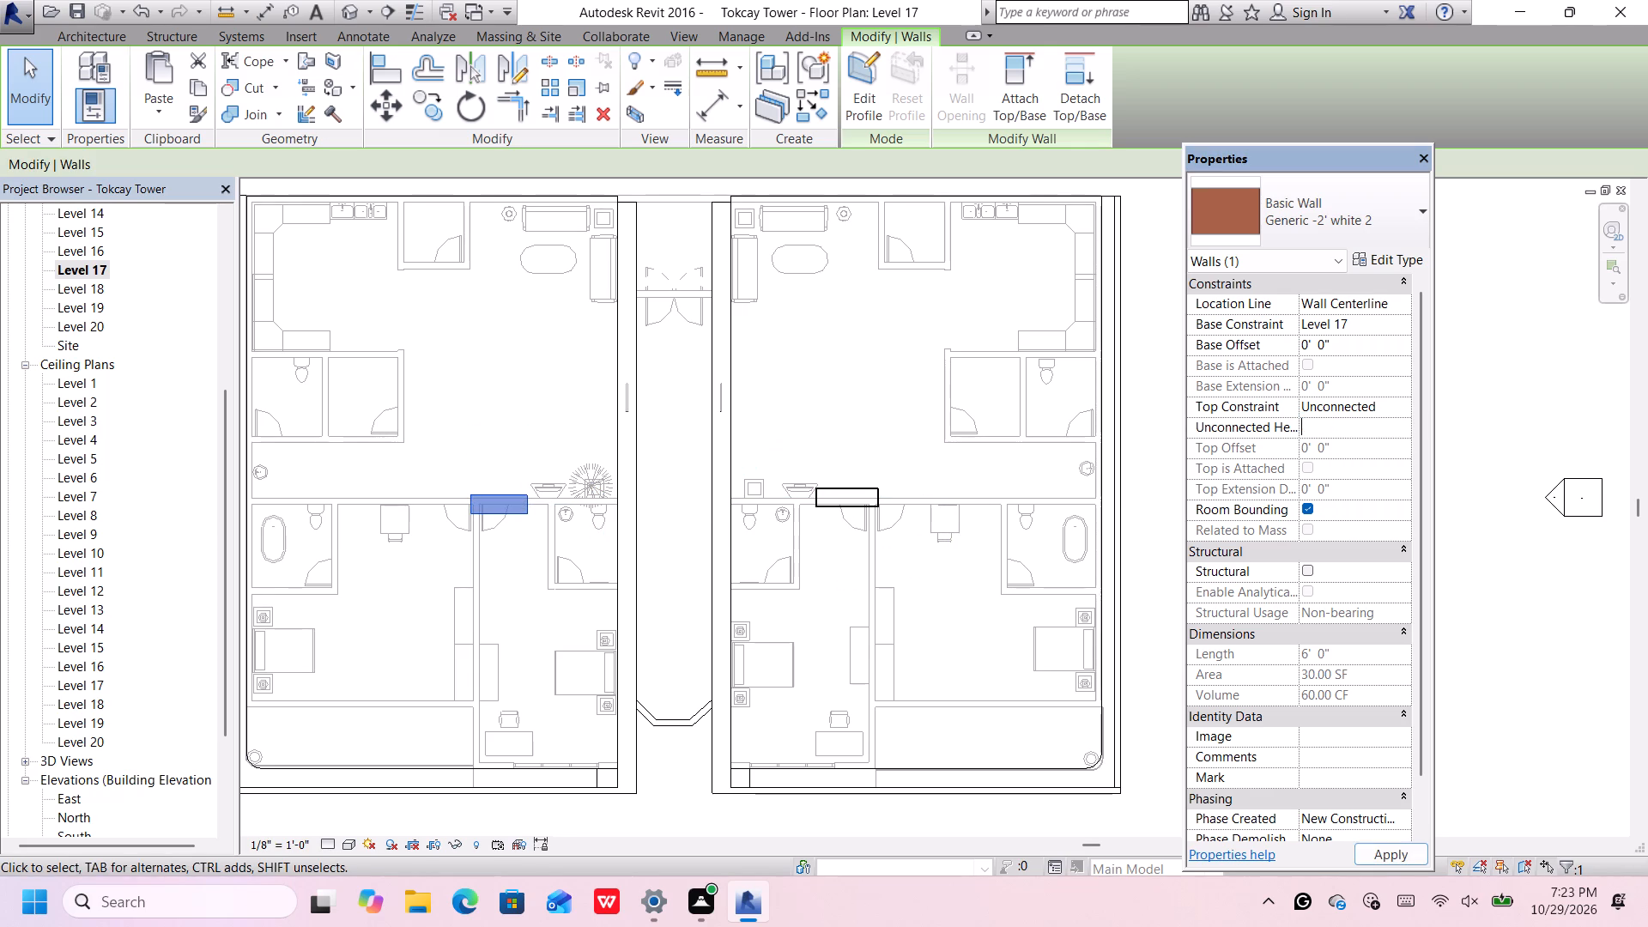
pyautogui.write("20'")
pyautogui.press('Return')
# Check the two short walls standing on the roof in the 3D view.
pyautogui.click(348, 12)
pyautogui.scroll(-2, 575, 226)
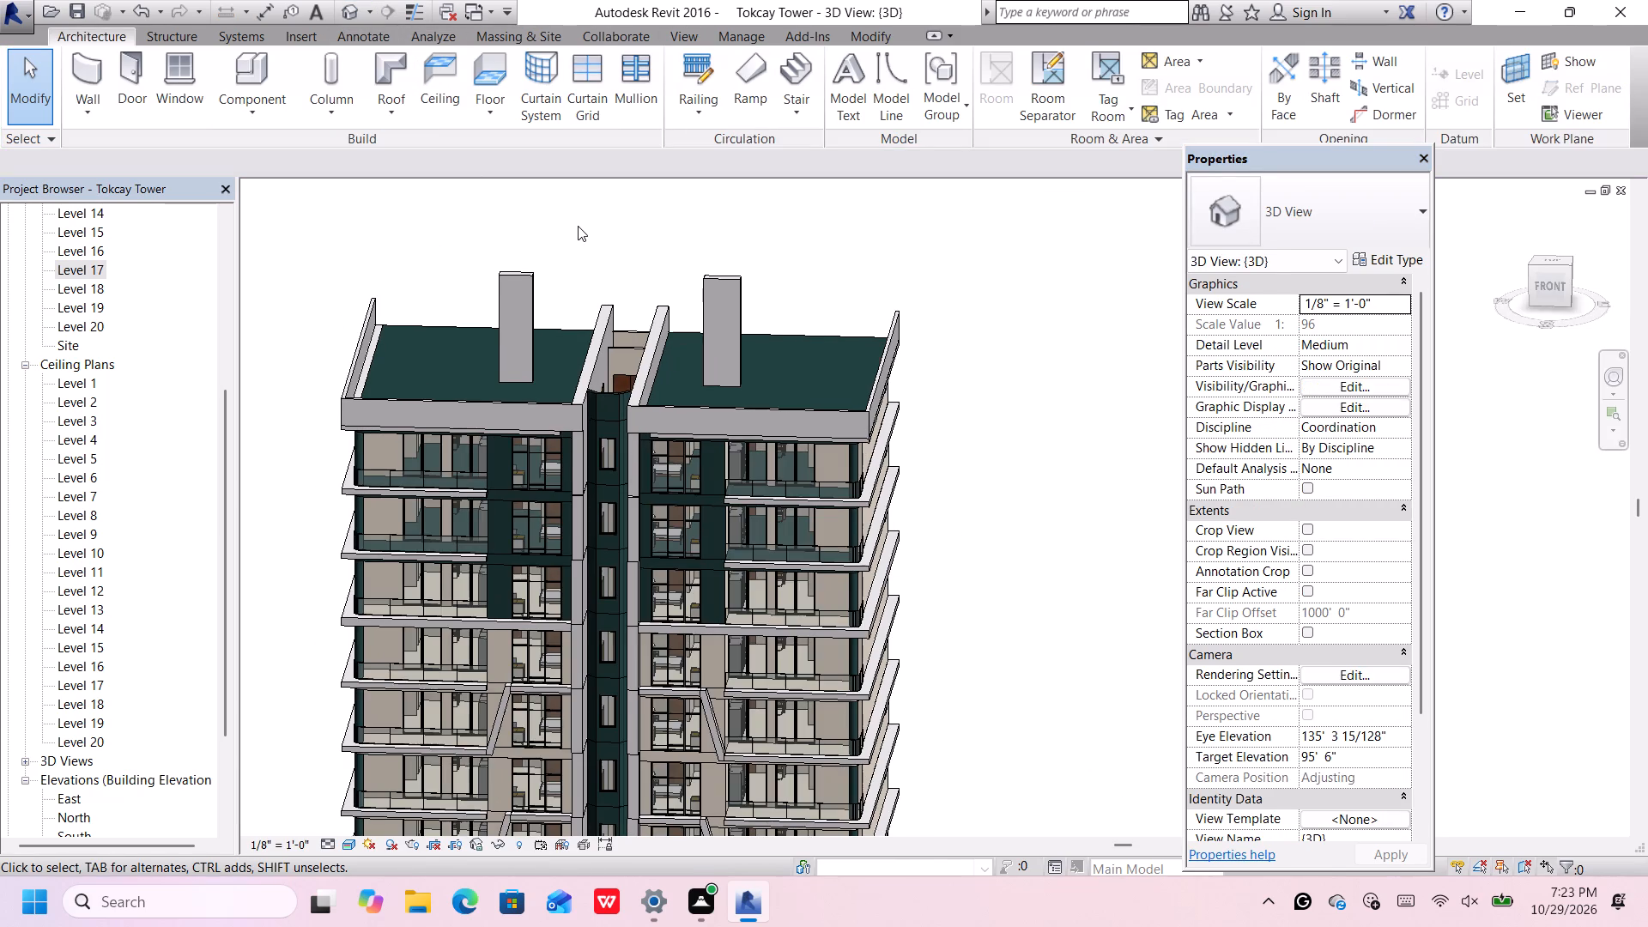
pyautogui.moveTo(578, 226); pyautogui.dragTo(619, 271, button='middle')
pyautogui.scroll(-1, 639, 266)
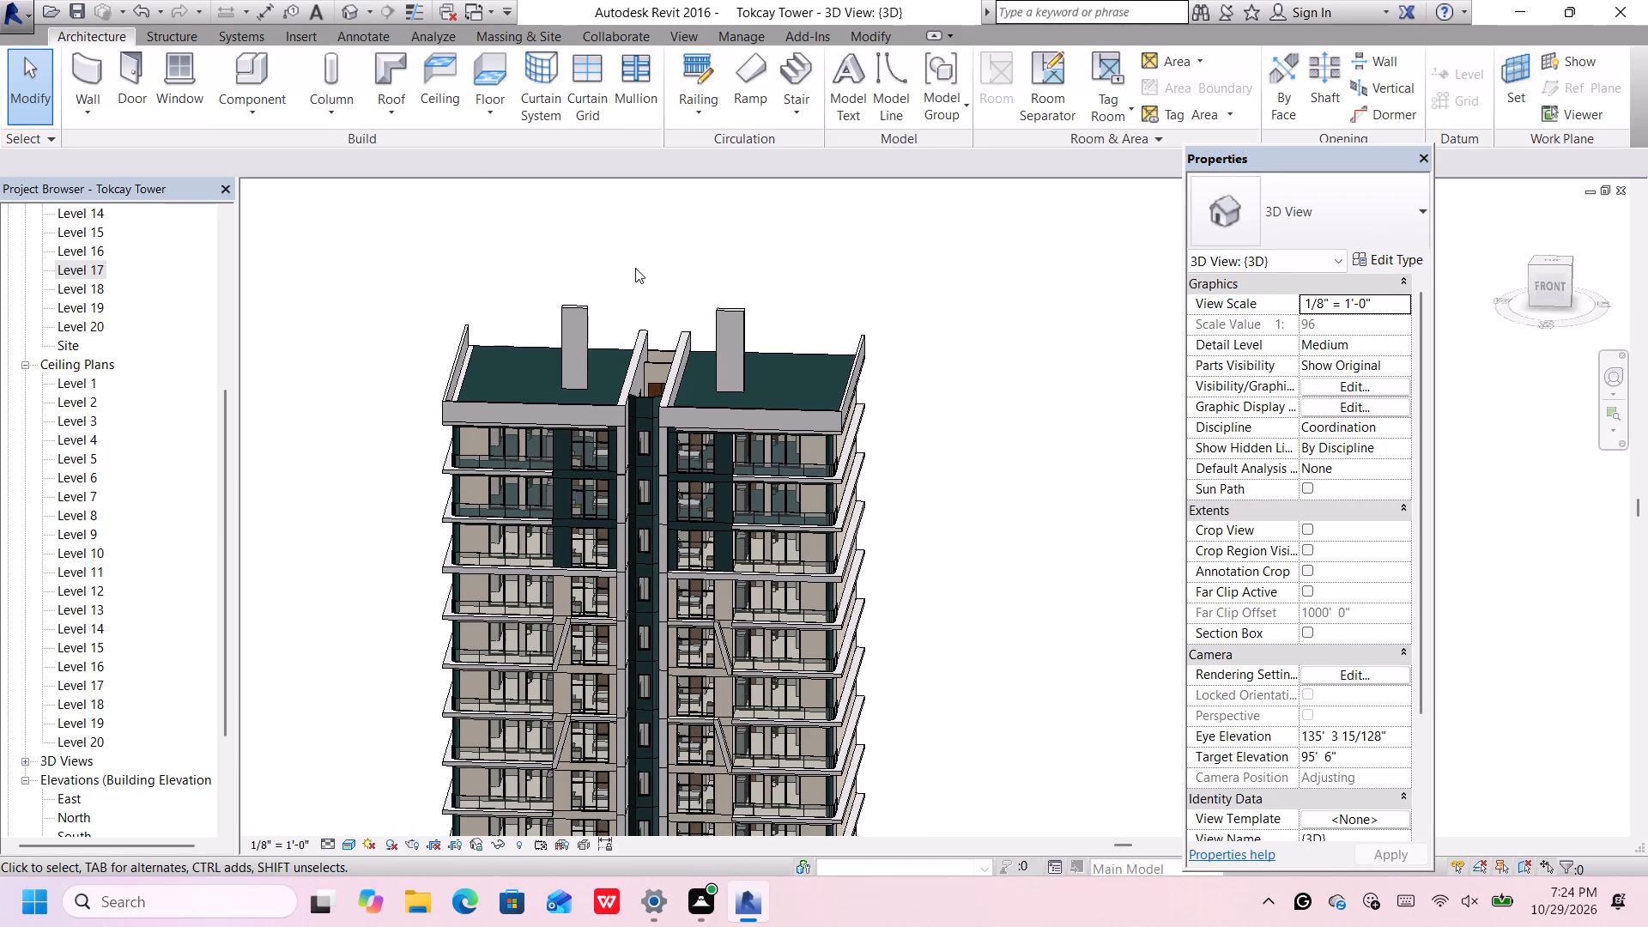
# Examine the two tall roof walls against the whole tower from the front and from tilted angles.
pyautogui.scroll(5, 618, 300)
pyautogui.click(568, 305)
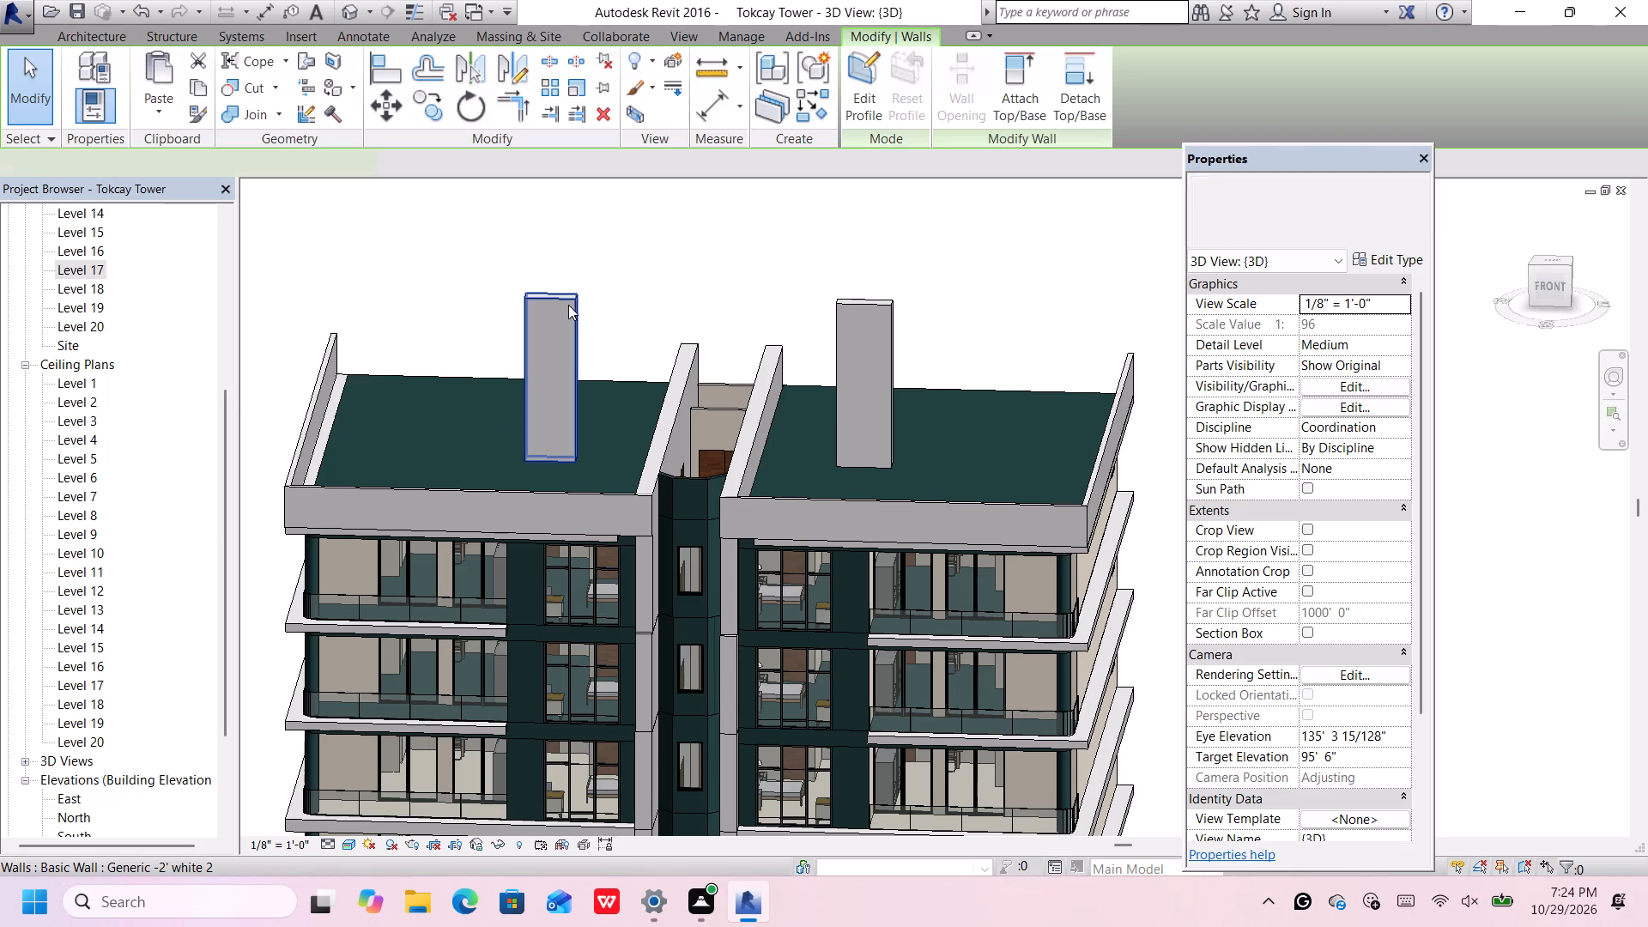
pyautogui.click(1546, 295)
pyautogui.scroll(-4, 797, 317)
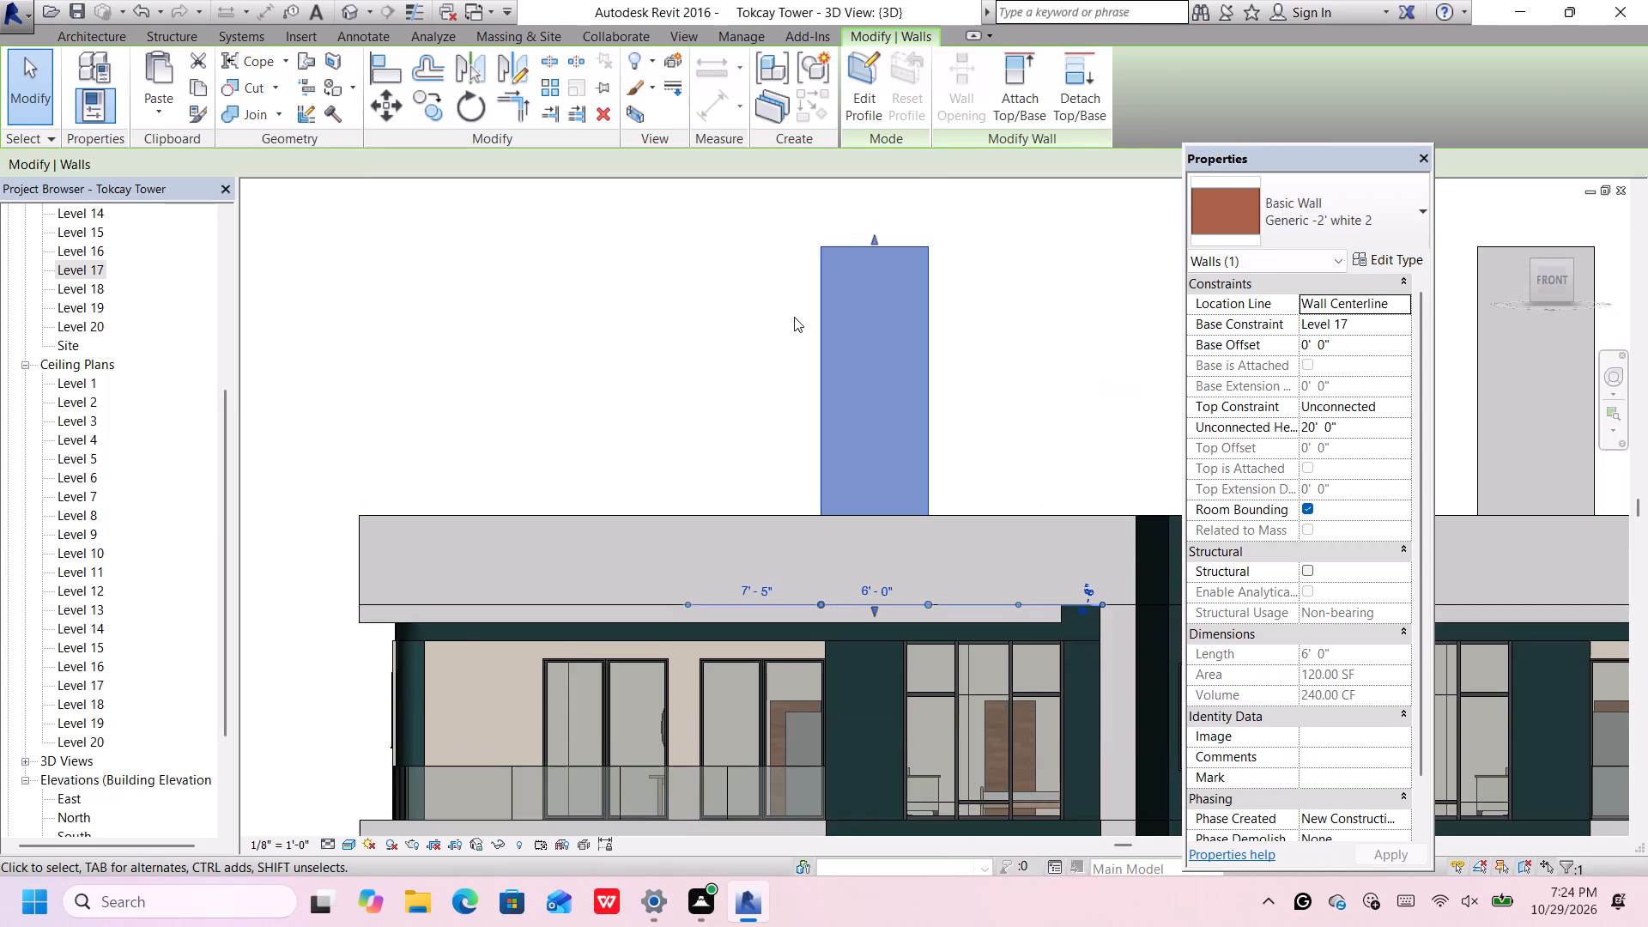
pyautogui.scroll(-9, 794, 318)
pyautogui.moveTo(865, 287); pyautogui.dragTo(825, 288, button='middle')
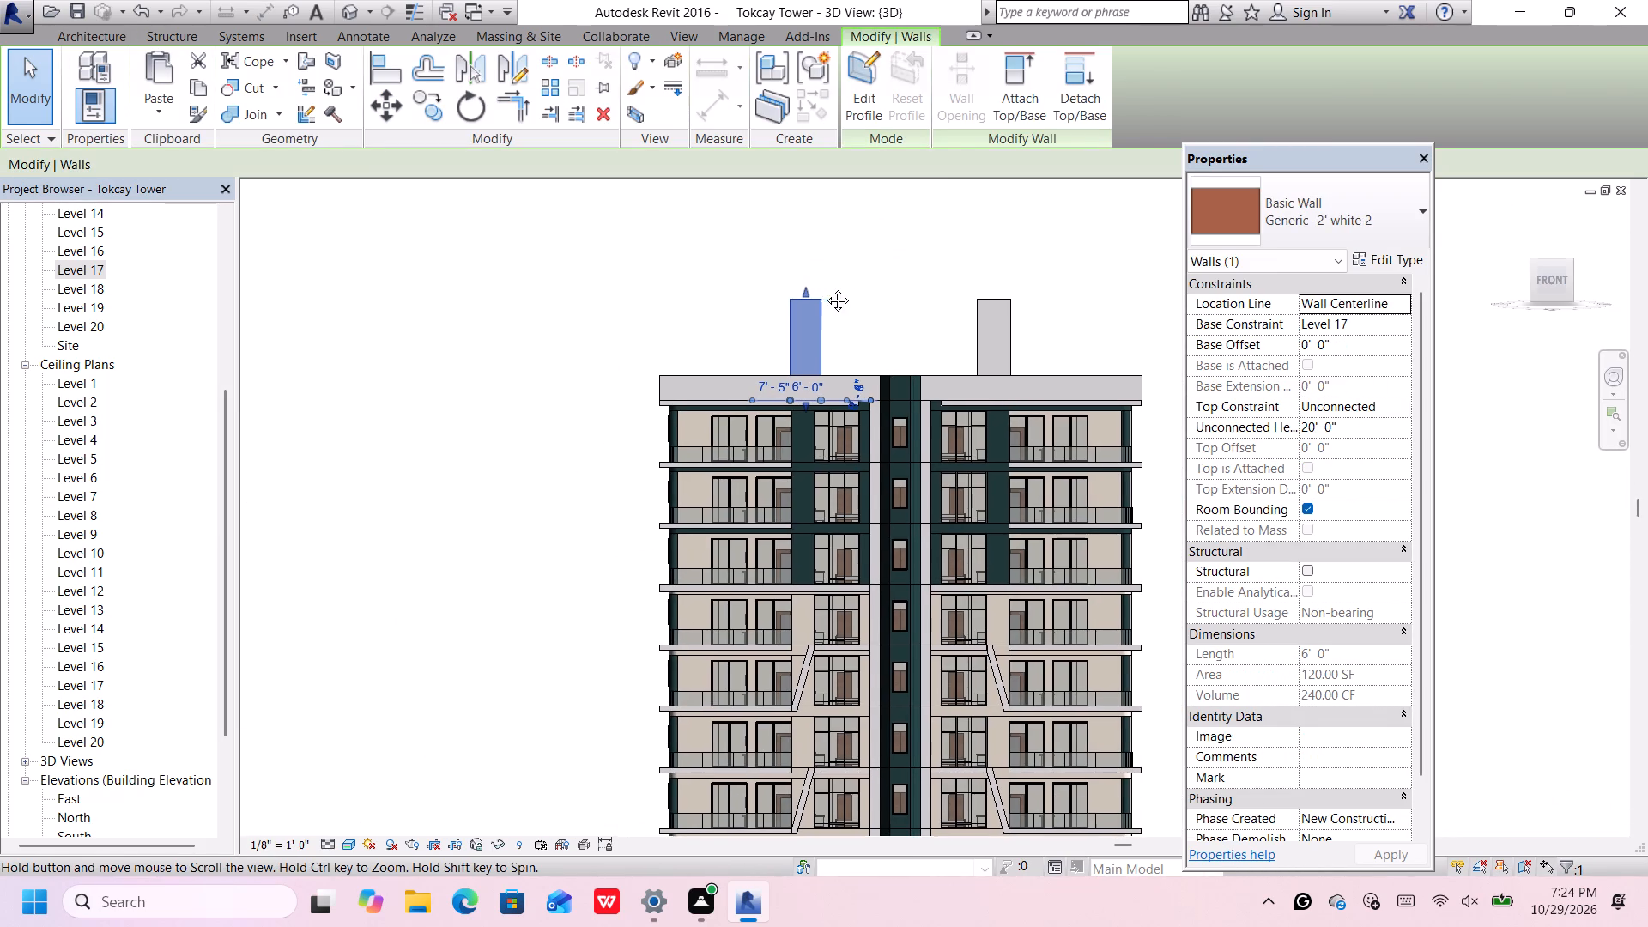
pyautogui.moveTo(825, 288); pyautogui.dragTo(791, 288, button='middle')
pyautogui.scroll(-7, 782, 297)
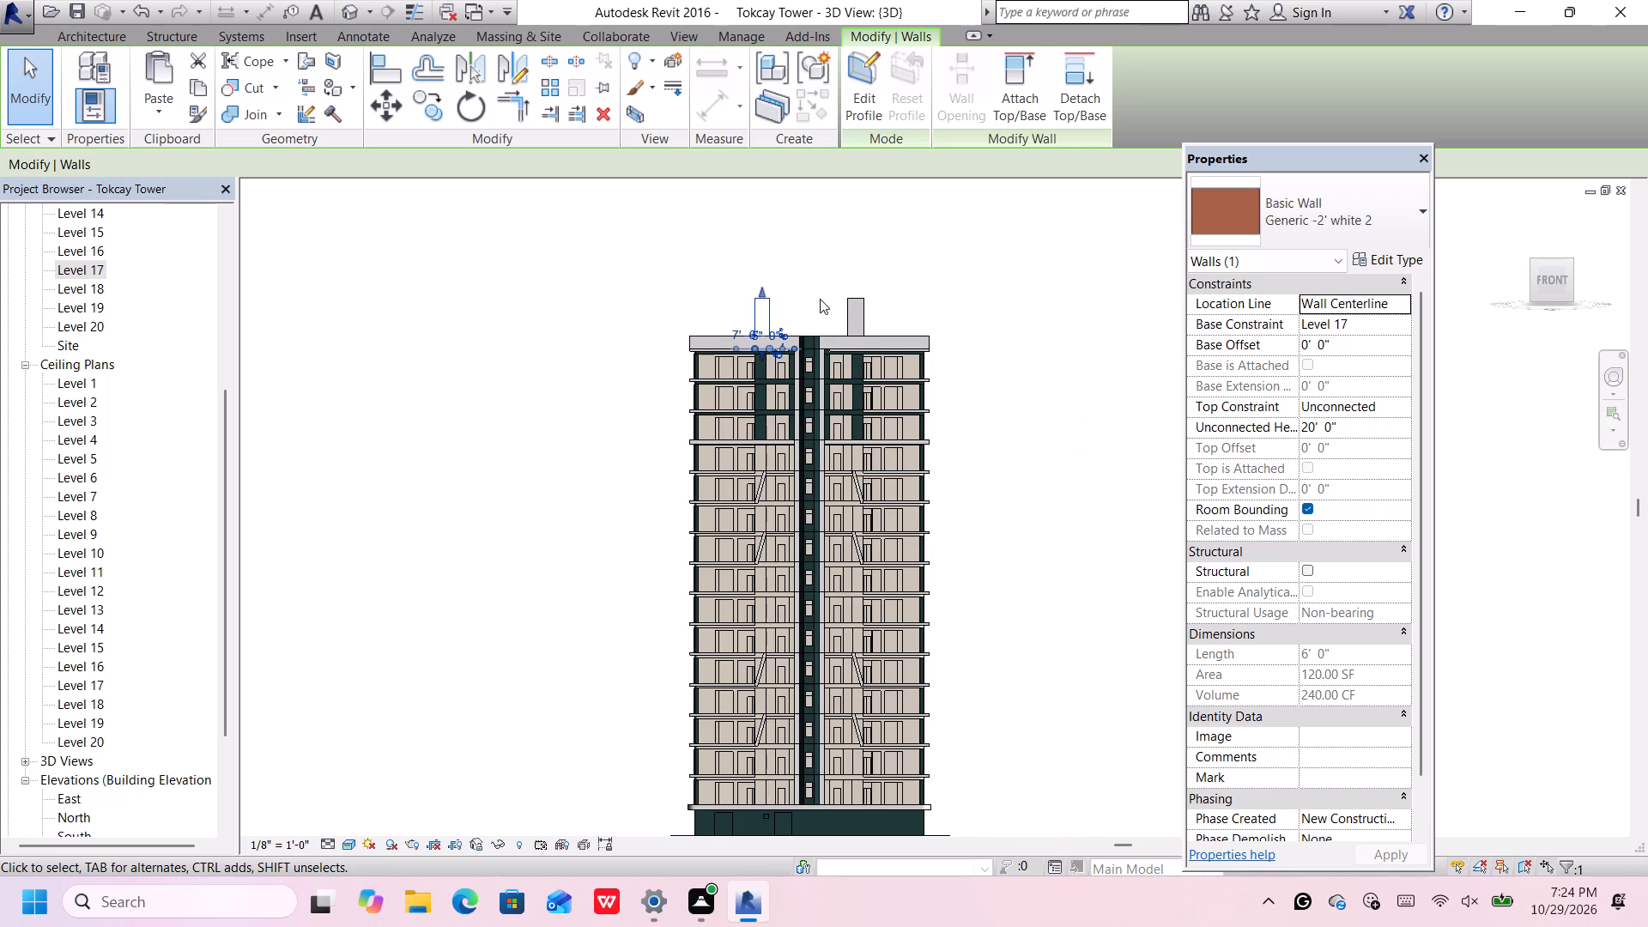
pyautogui.moveTo(919, 407); pyautogui.dragTo(926, 426, button='middle')
pyautogui.scroll(1, 924, 418)
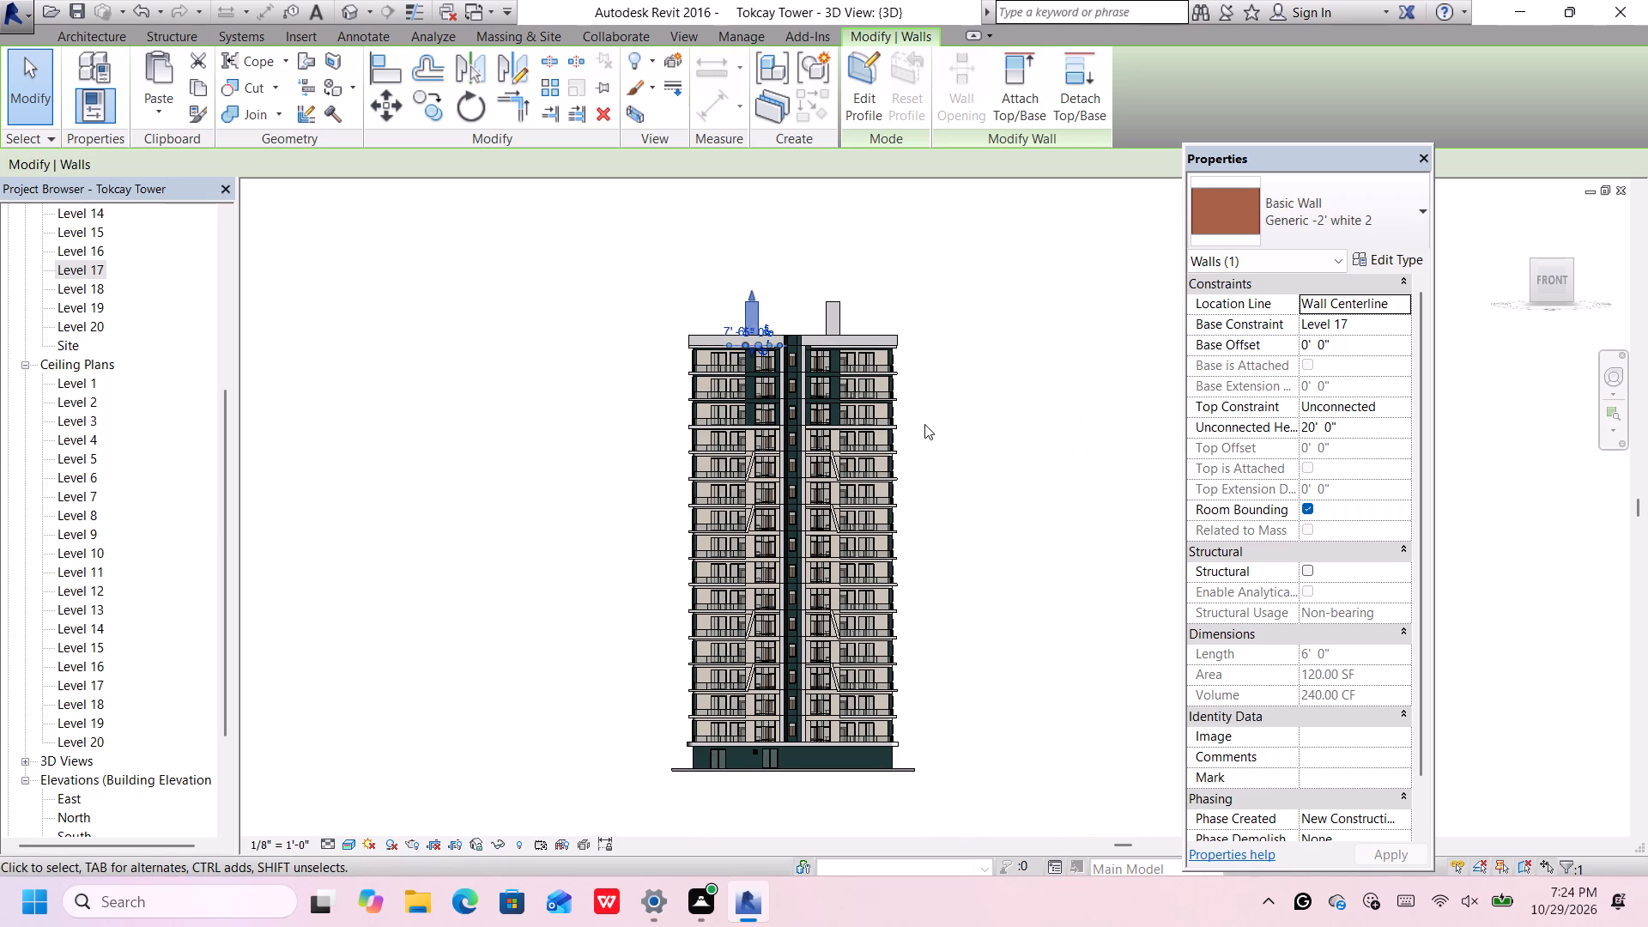
pyautogui.moveTo(917, 451); pyautogui.dragTo(886, 349, button='middle')
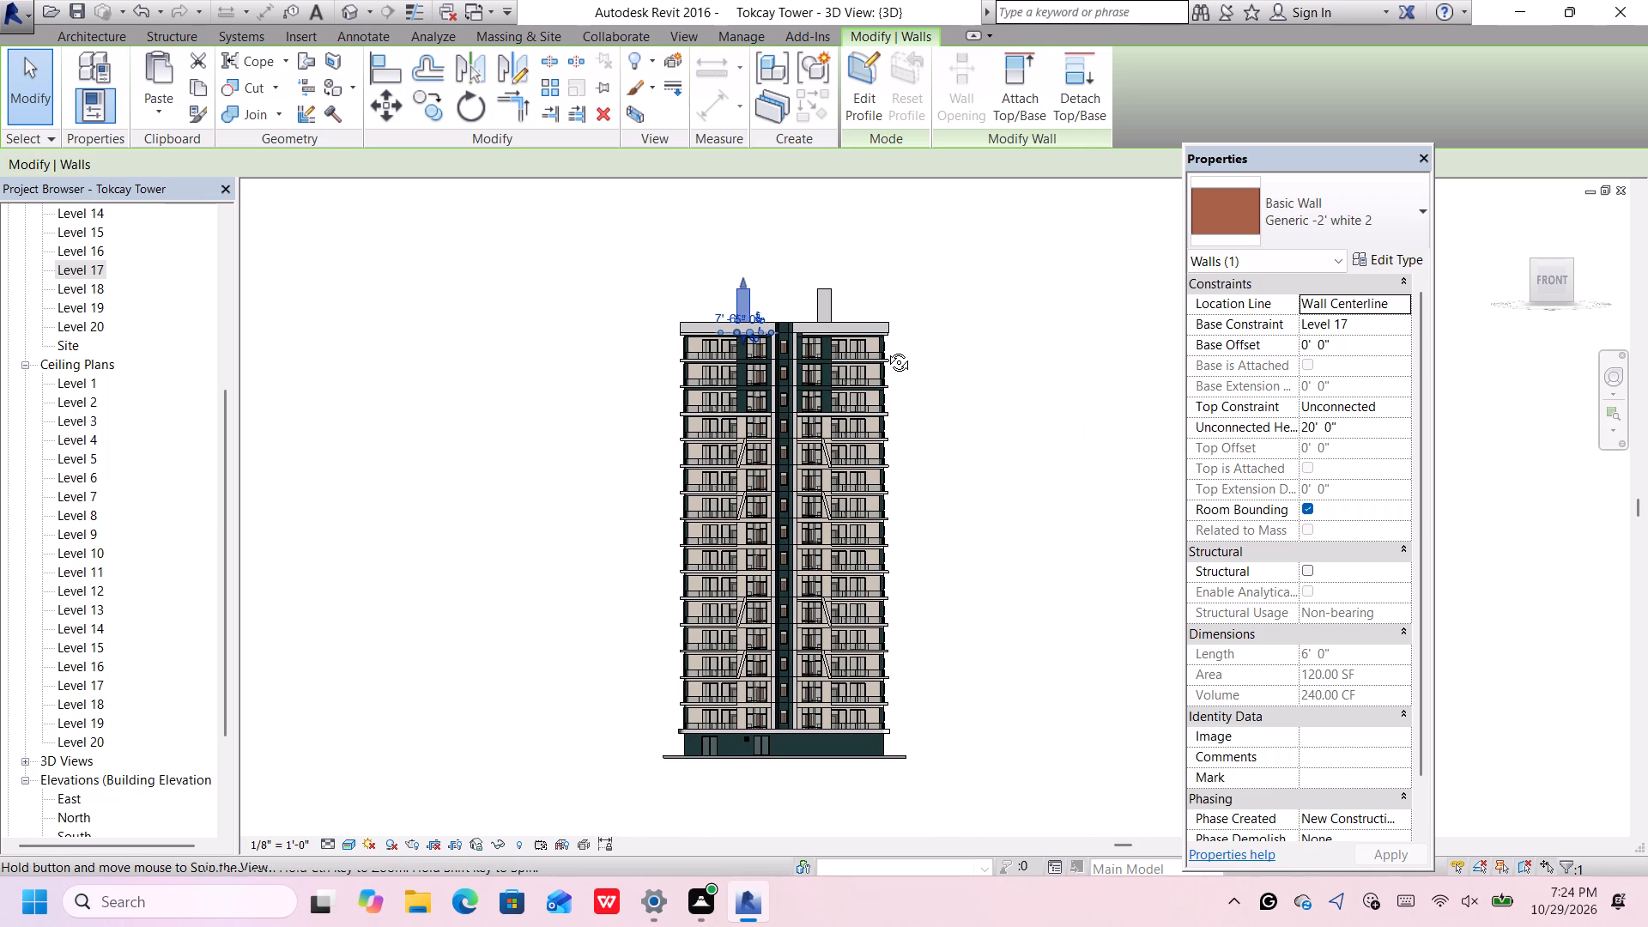
pyautogui.moveTo(886, 349); pyautogui.dragTo(869, 298, button='middle')
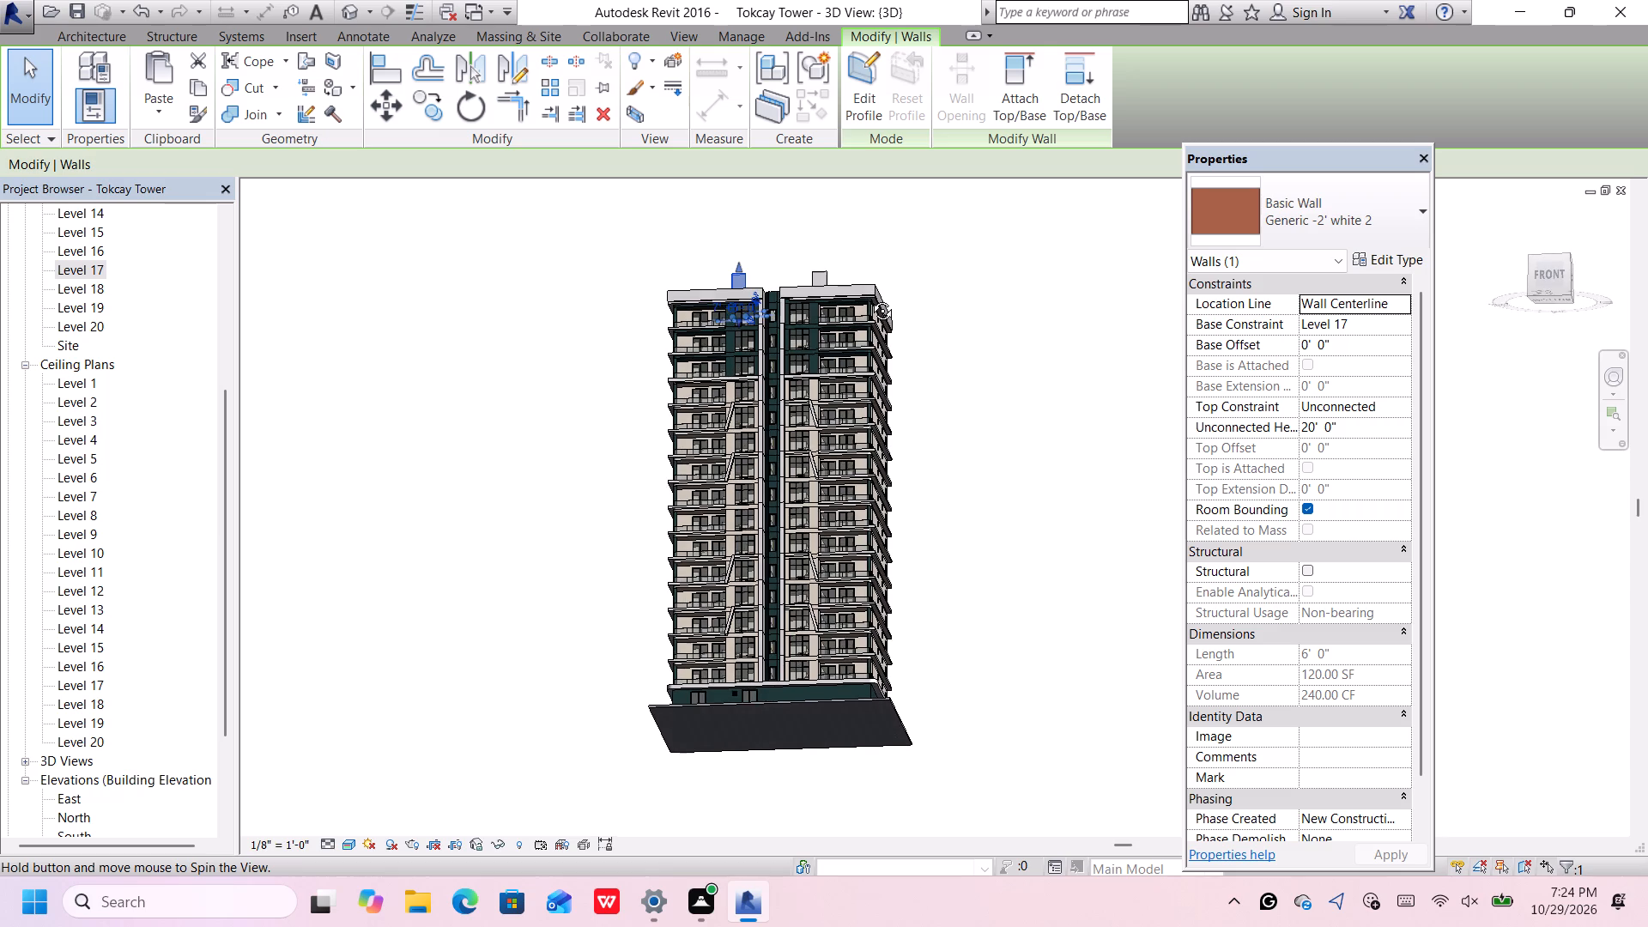
pyautogui.moveTo(869, 298); pyautogui.dragTo(869, 307, button='middle')
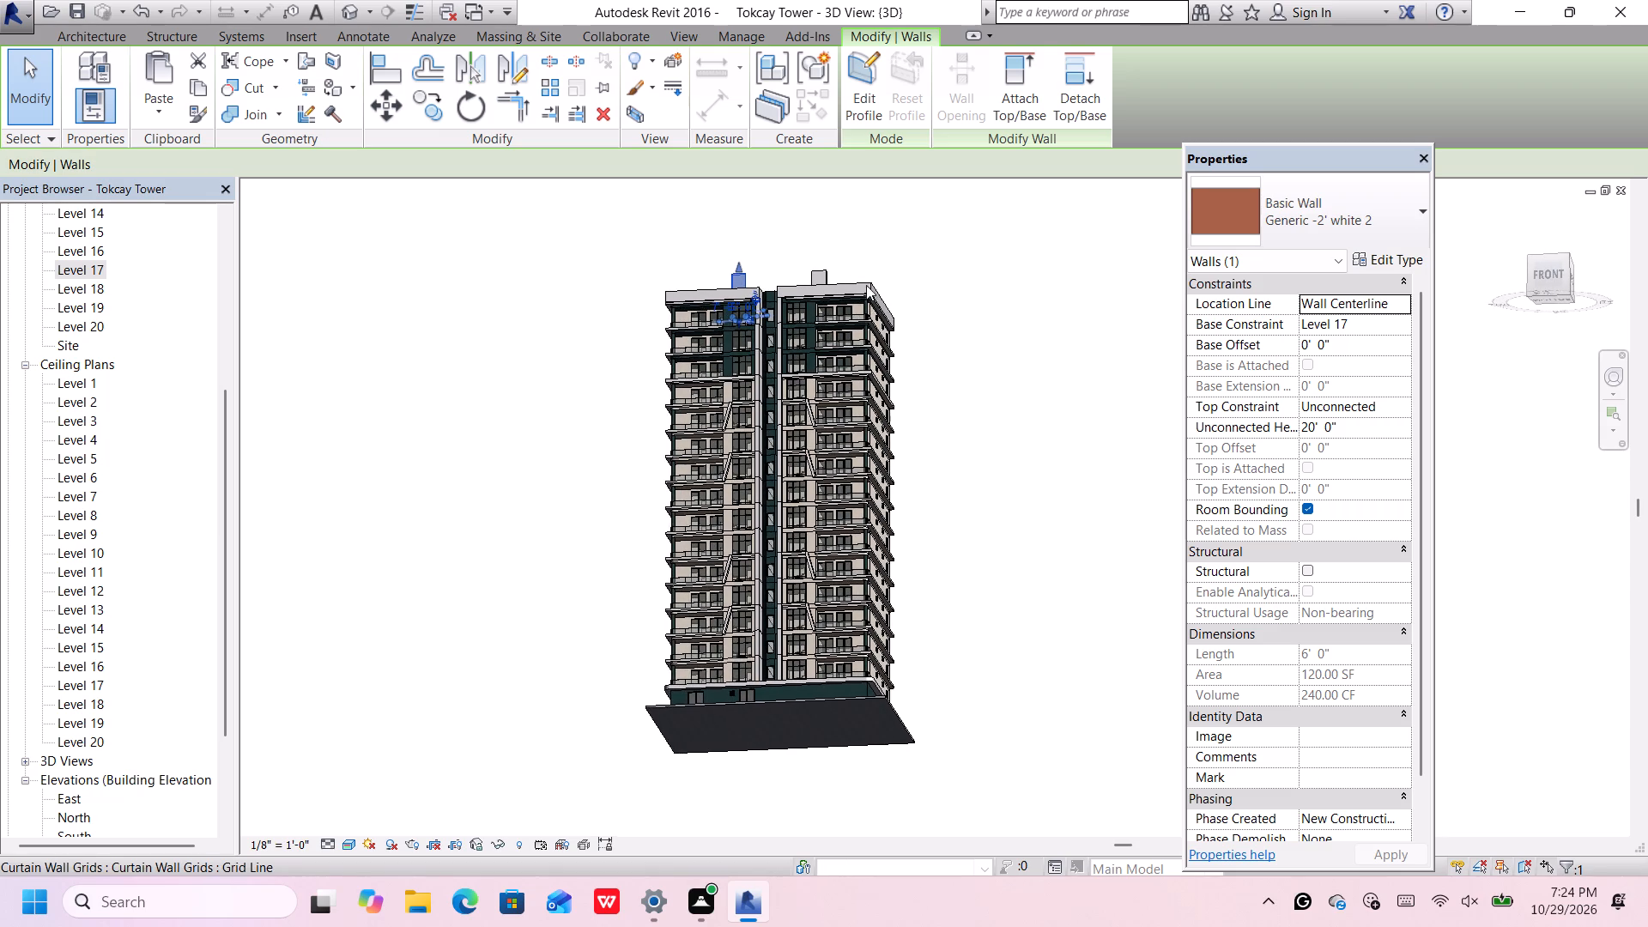
pyautogui.scroll(4, 847, 256)
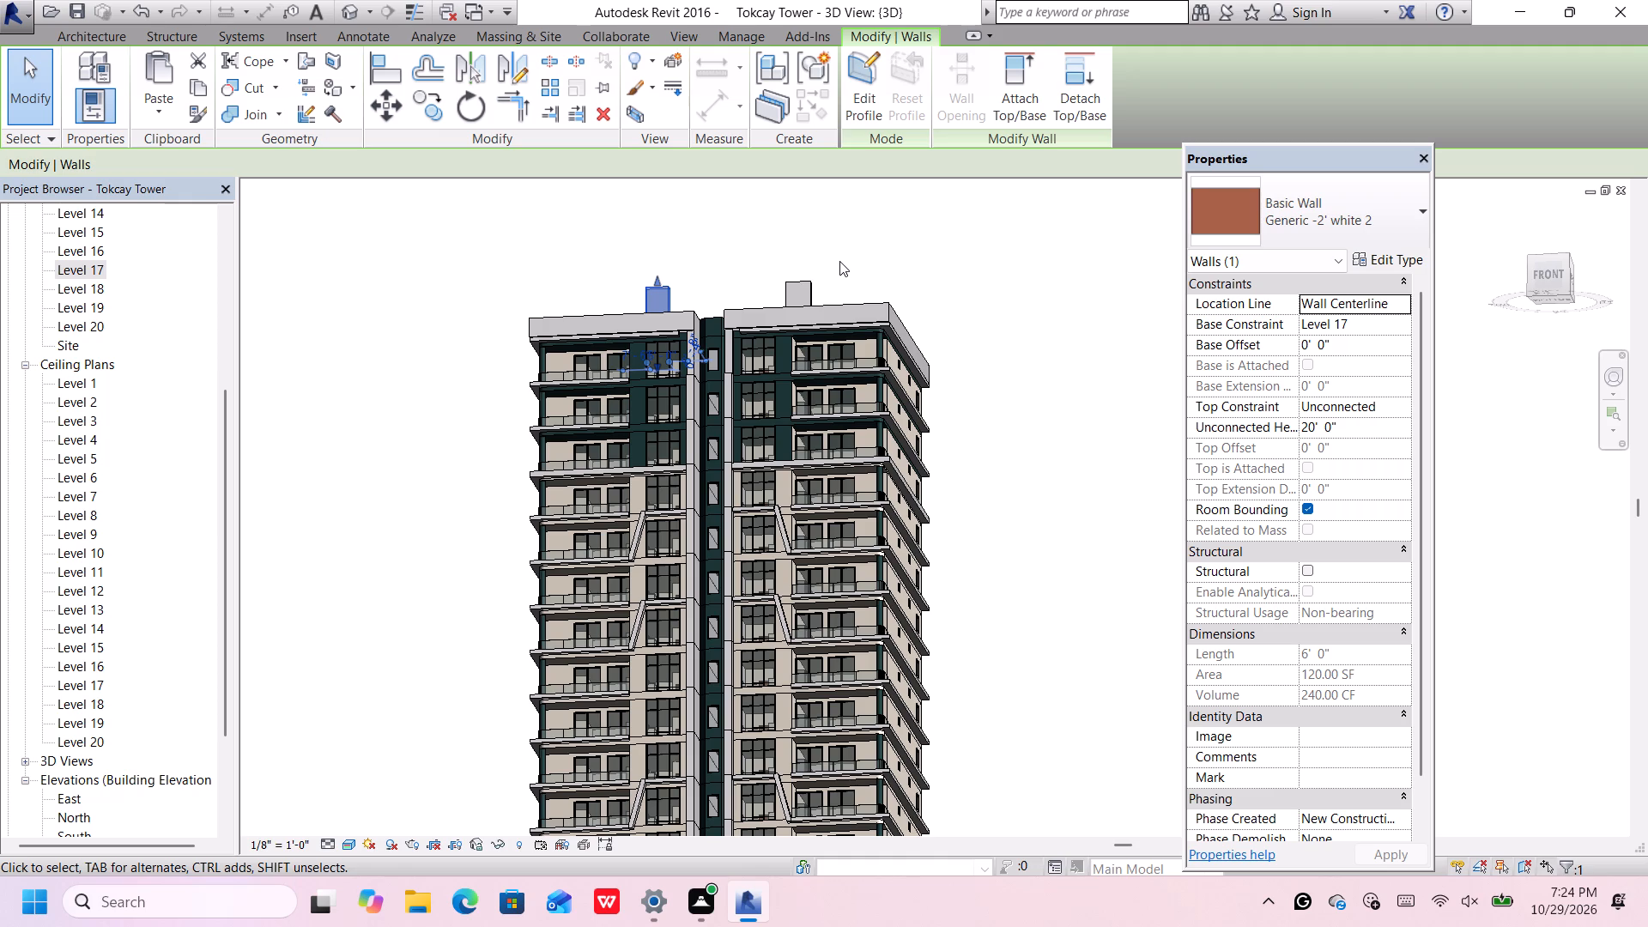
pyautogui.scroll(-2, 839, 261)
pyautogui.keyDown('shift'); pyautogui.moveTo(837, 264); pyautogui.dragTo(851, 290, button='middle'); pyautogui.keyUp('shift')
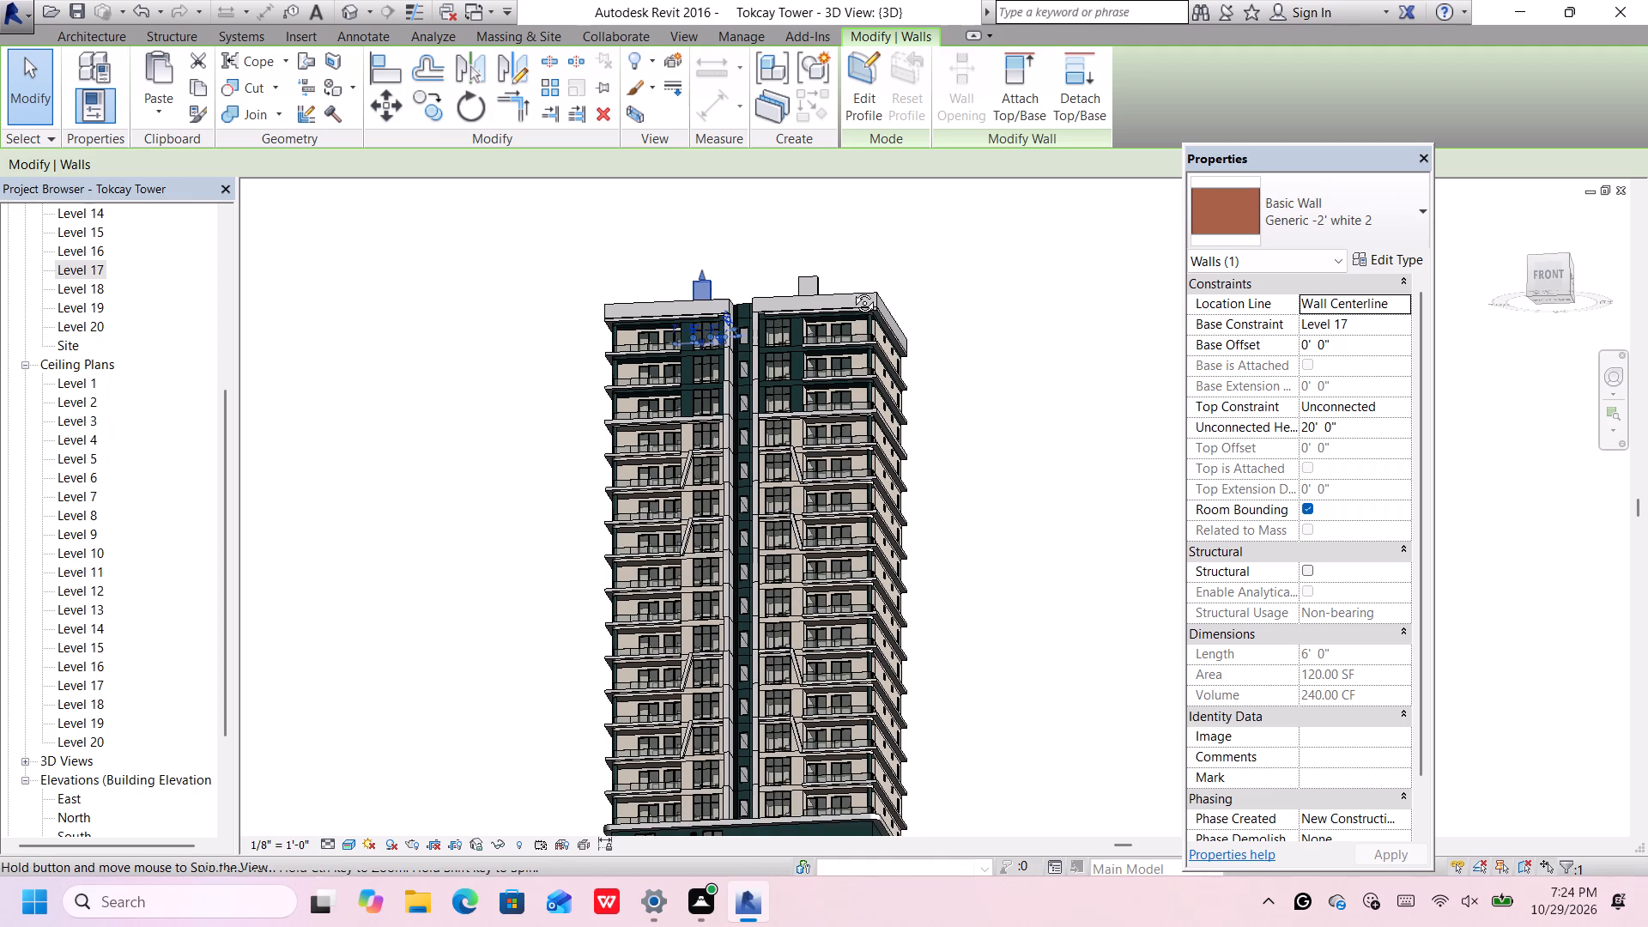
pyautogui.keyDown('shift'); pyautogui.moveTo(851, 290); pyautogui.dragTo(867, 316, button='middle'); pyautogui.keyUp('shift')
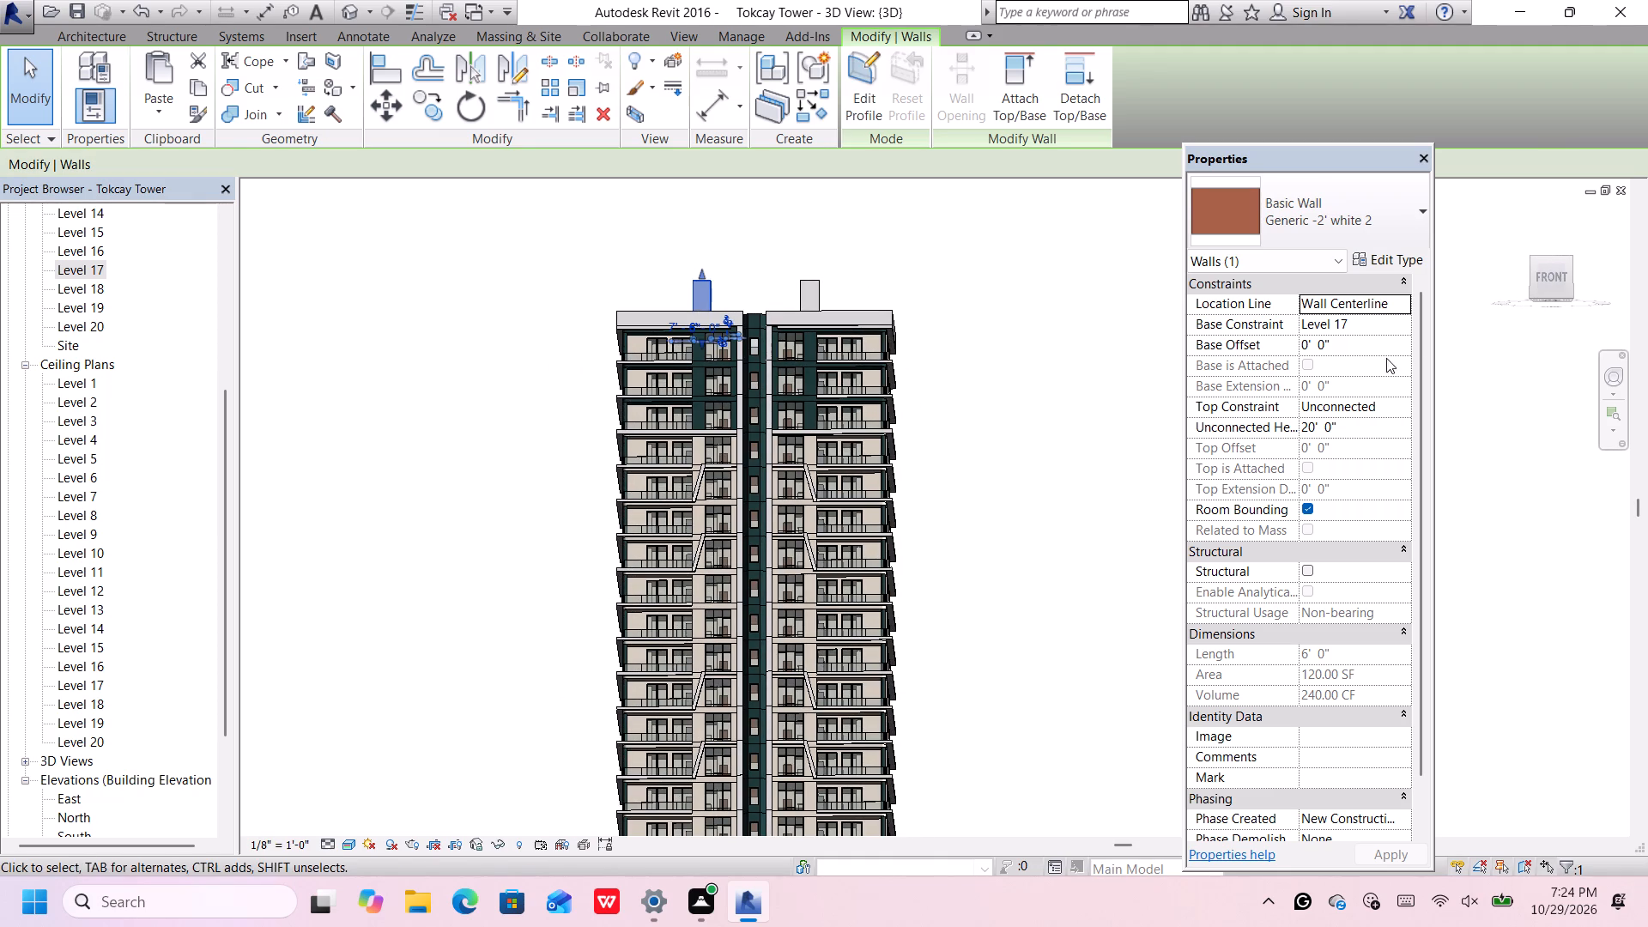
# Open the profile of the tall wall on the west roof half for editing in the front view.
pyautogui.click(1559, 282)
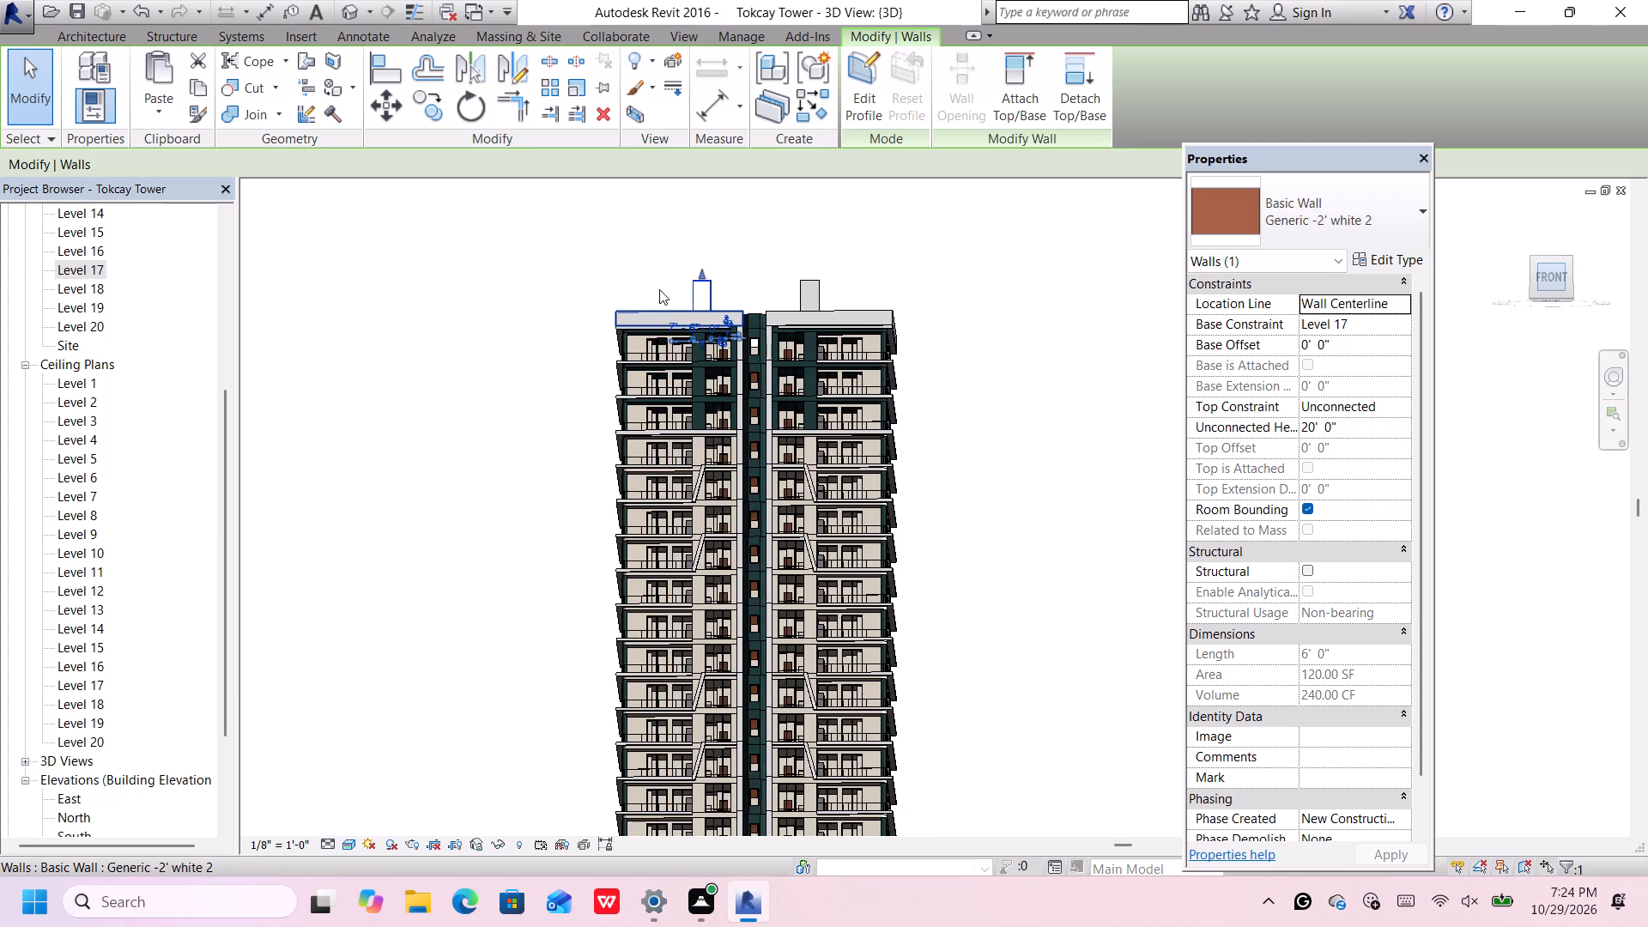
pyautogui.scroll(4, 667, 292)
pyautogui.scroll(-5, 658, 294)
pyautogui.moveTo(647, 300); pyautogui.dragTo(554, 423, button='middle')
pyautogui.click(873, 79)
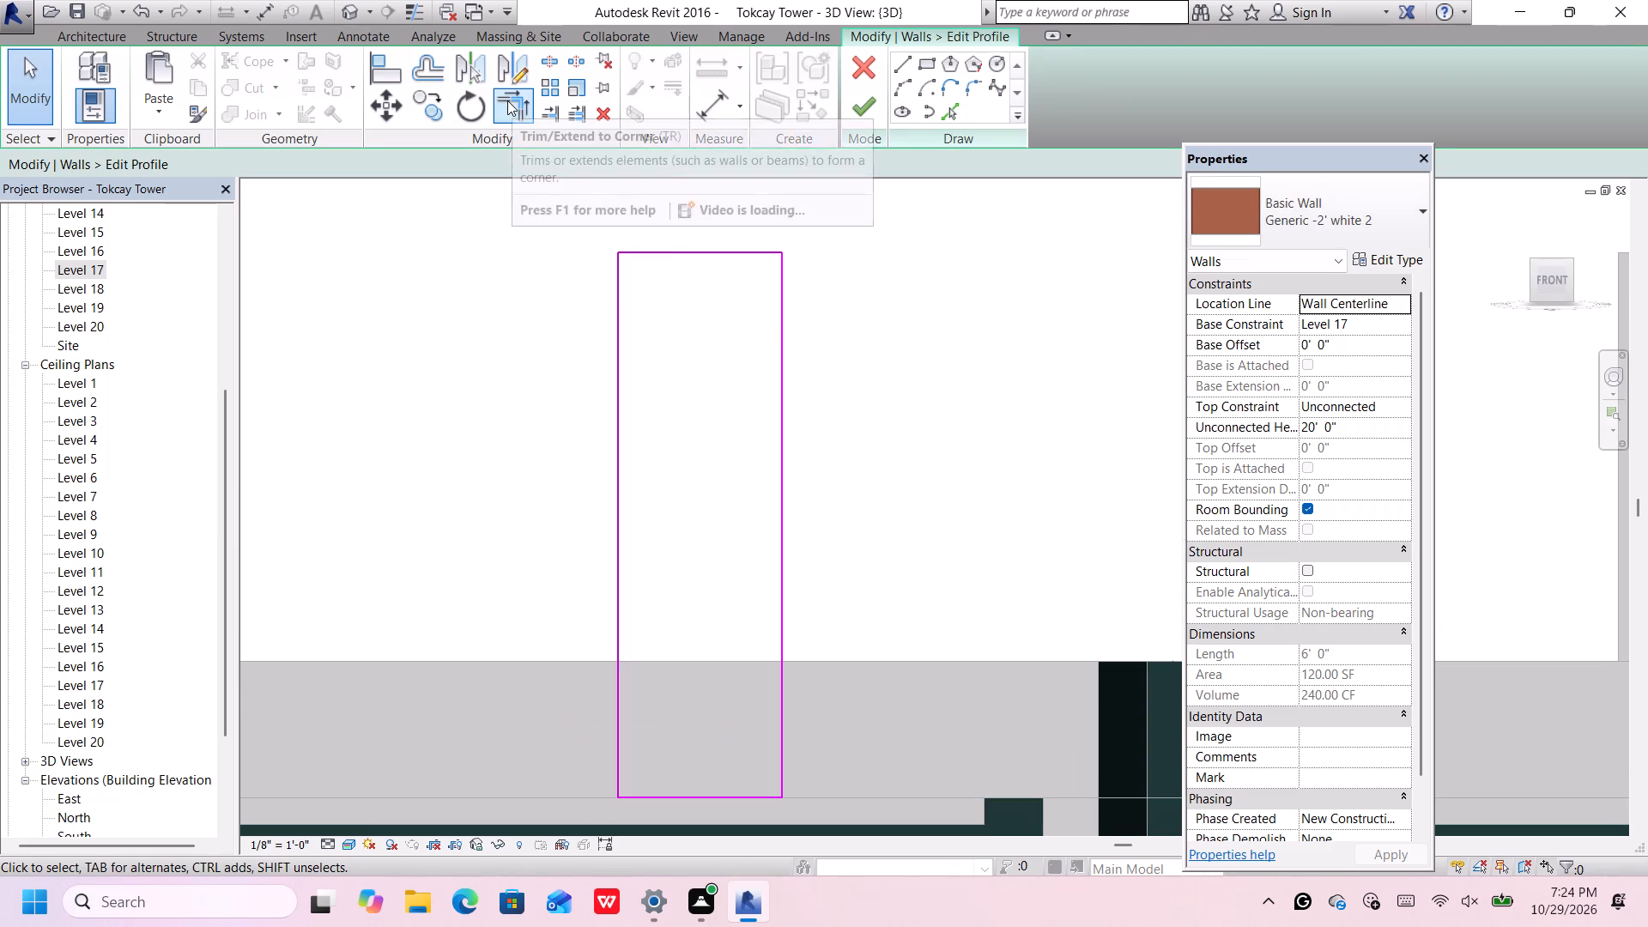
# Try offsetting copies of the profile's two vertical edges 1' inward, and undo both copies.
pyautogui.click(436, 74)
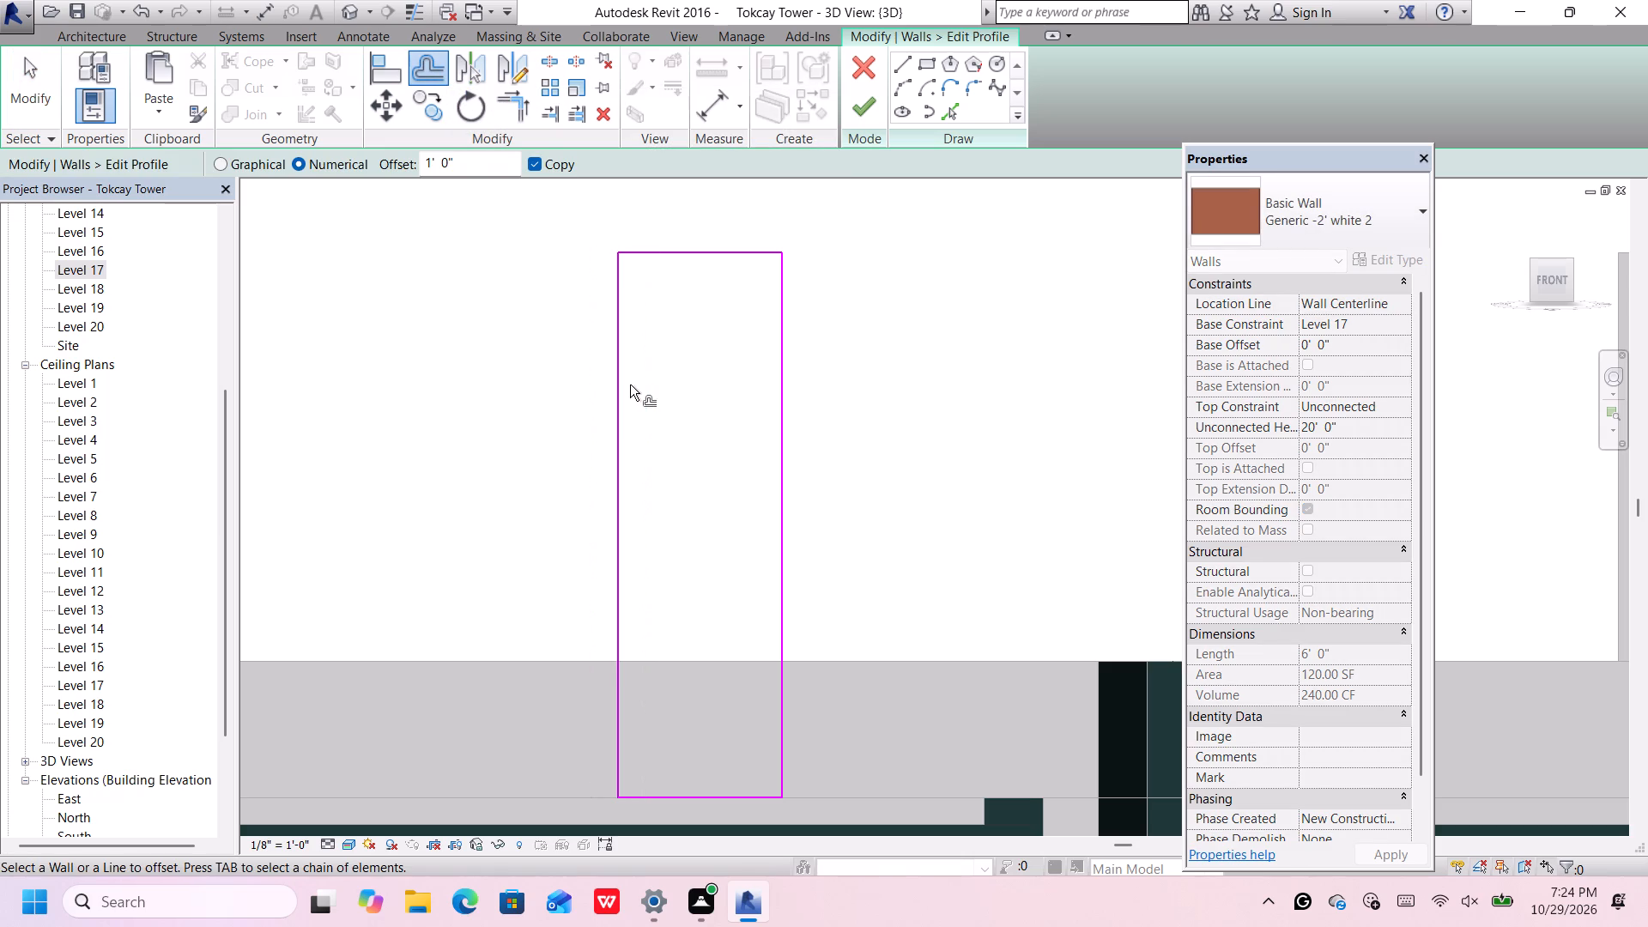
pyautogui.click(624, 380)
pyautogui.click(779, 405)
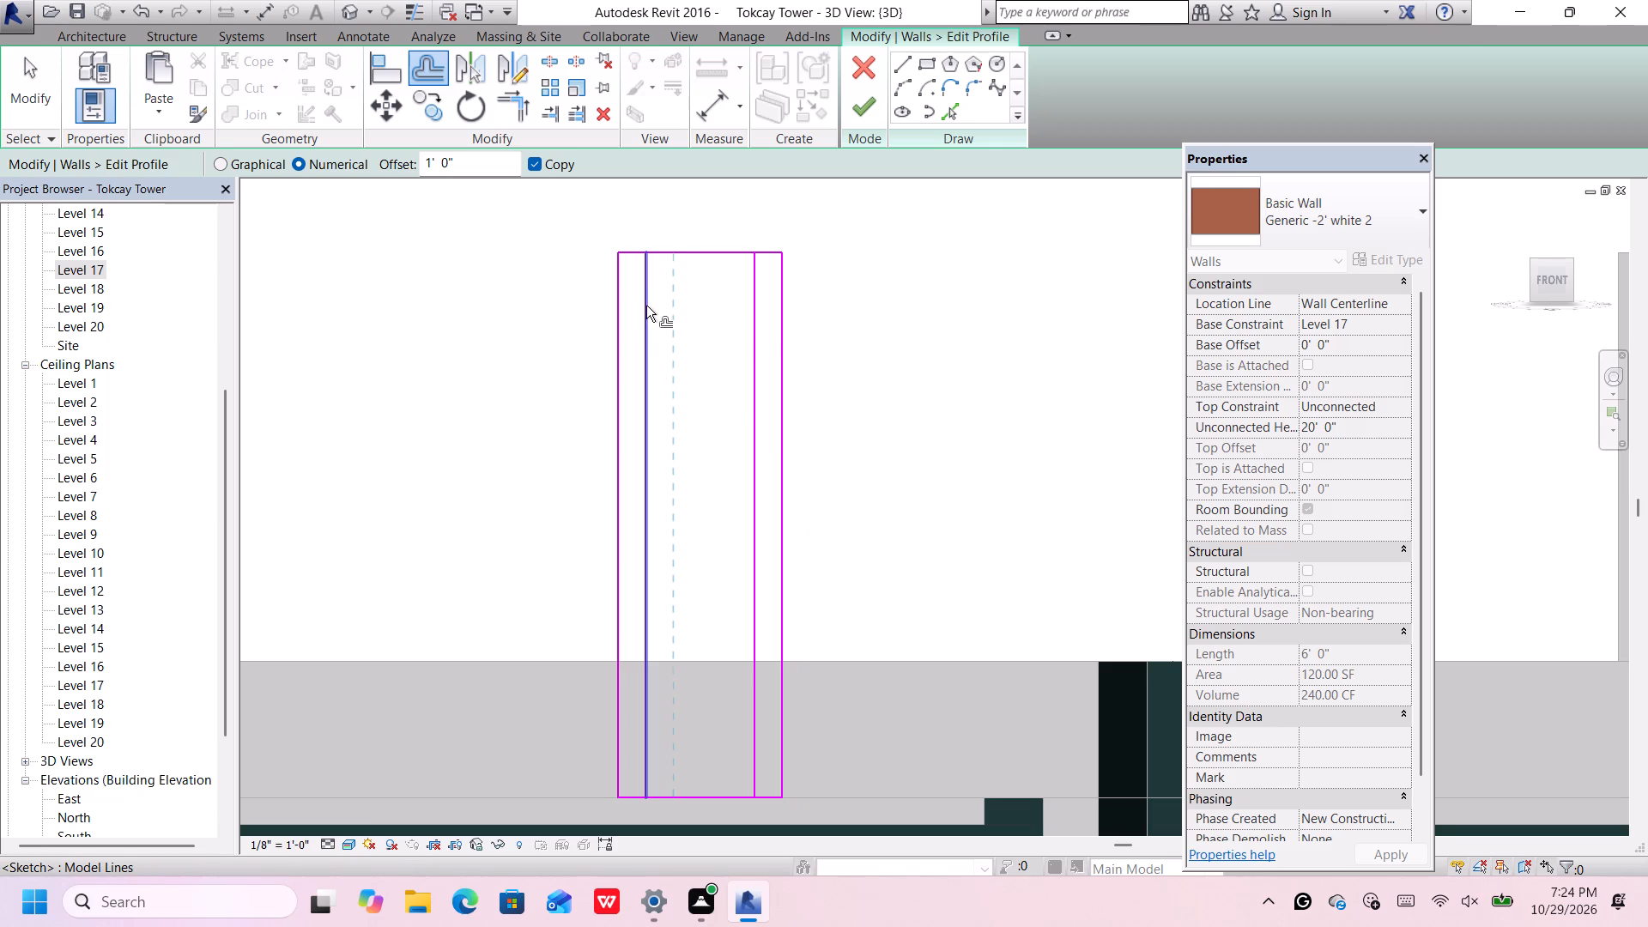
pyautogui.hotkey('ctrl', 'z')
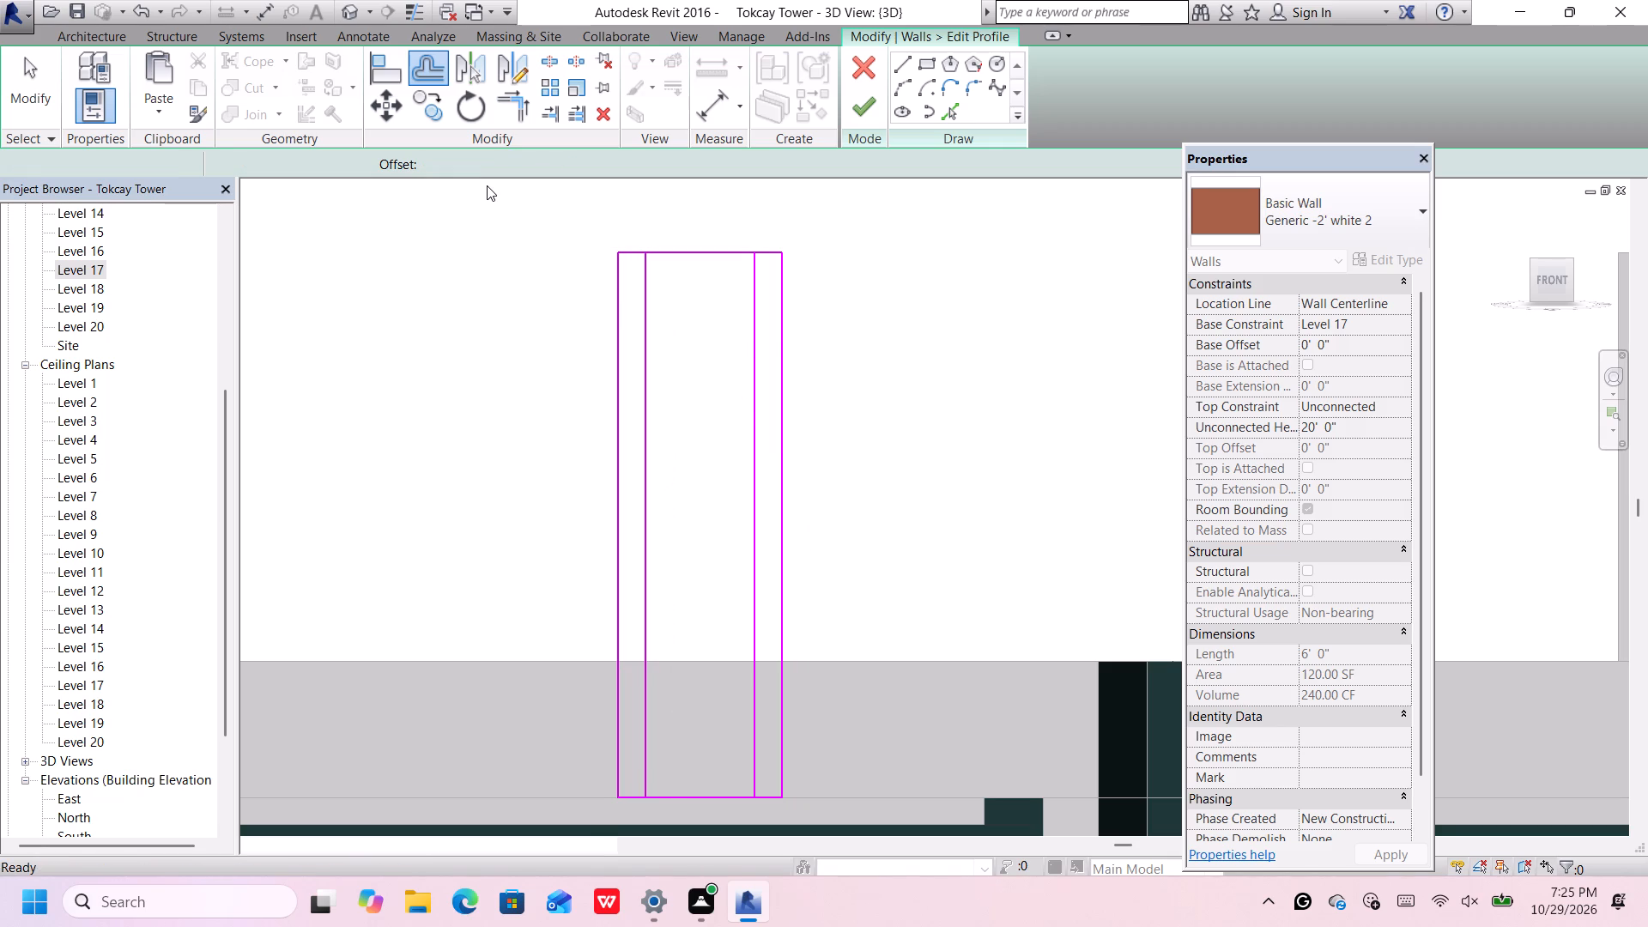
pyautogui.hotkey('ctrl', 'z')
# Offset copies of the profile's two side edges, top edge and bottom edge 2' inward.
pyautogui.moveTo(435, 161); pyautogui.dragTo(367, 178)
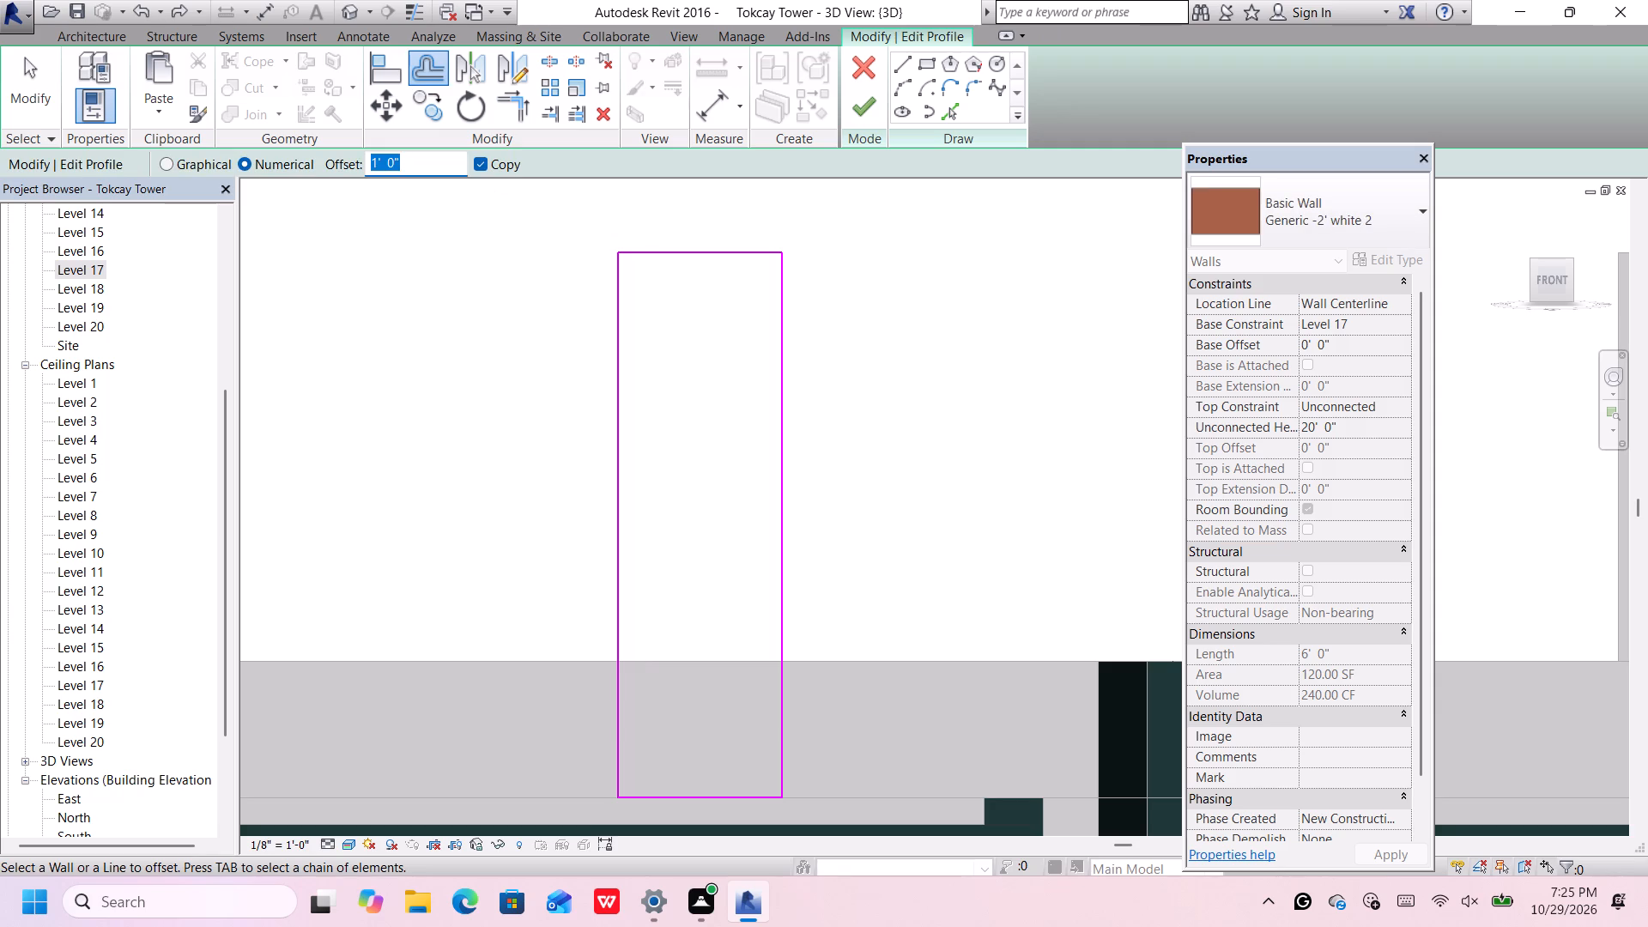
pyautogui.moveTo(367, 178); pyautogui.dragTo(338, 182)
pyautogui.press('BackSpace')
pyautogui.write("2'")
pyautogui.press('Return')
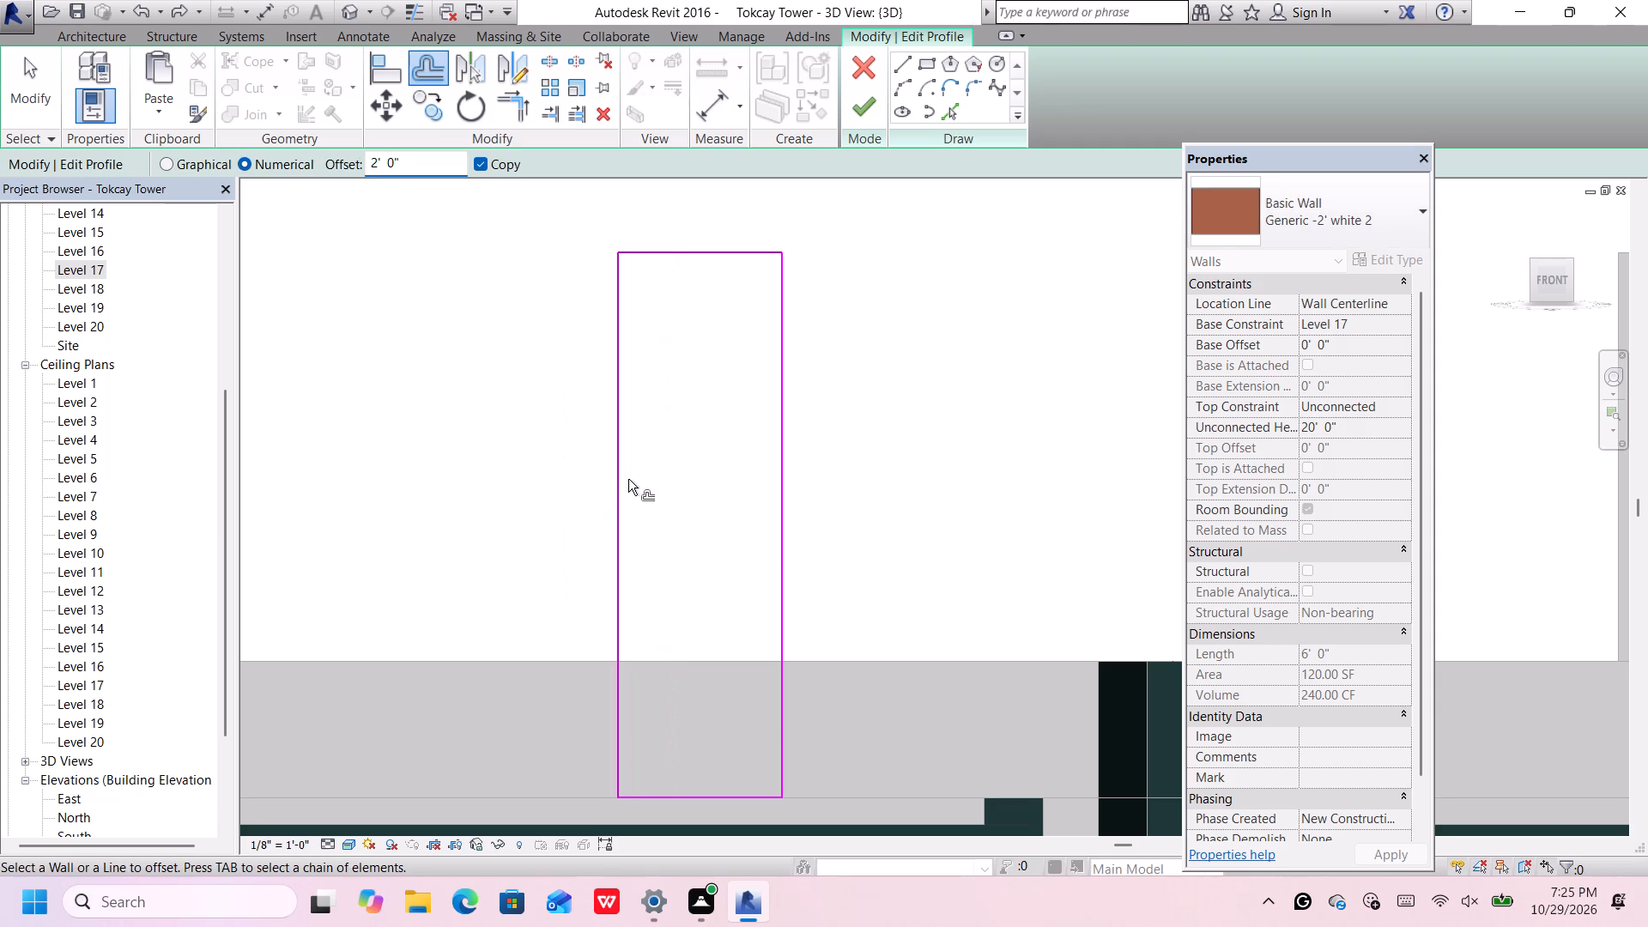
pyautogui.click(624, 477)
pyautogui.click(775, 483)
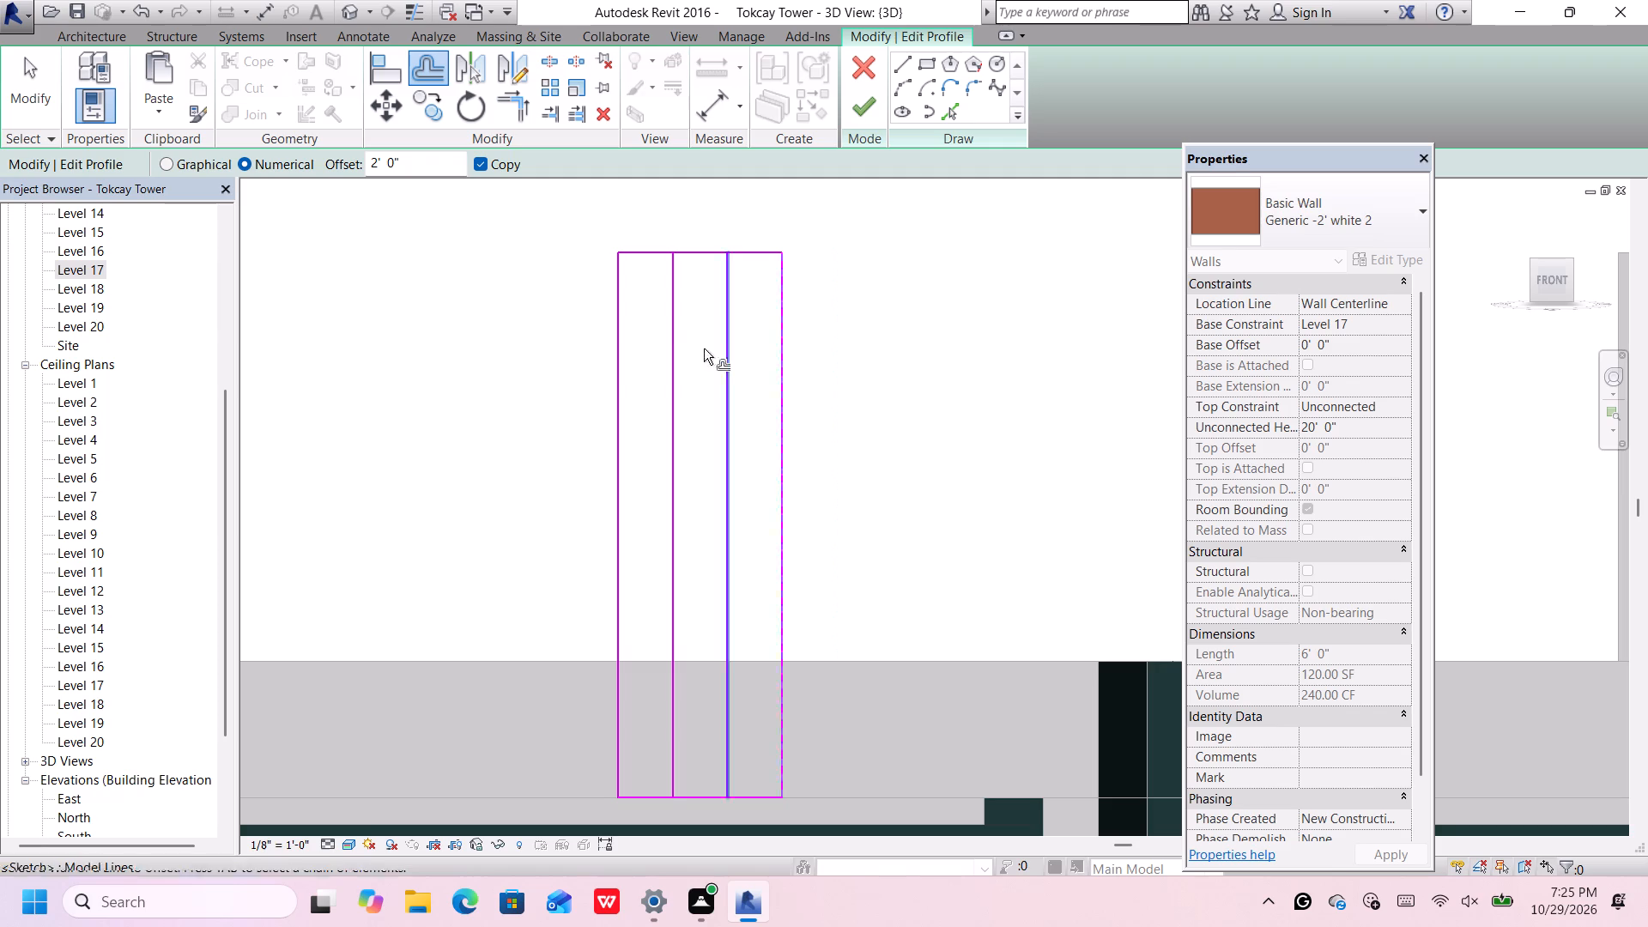
pyautogui.click(698, 261)
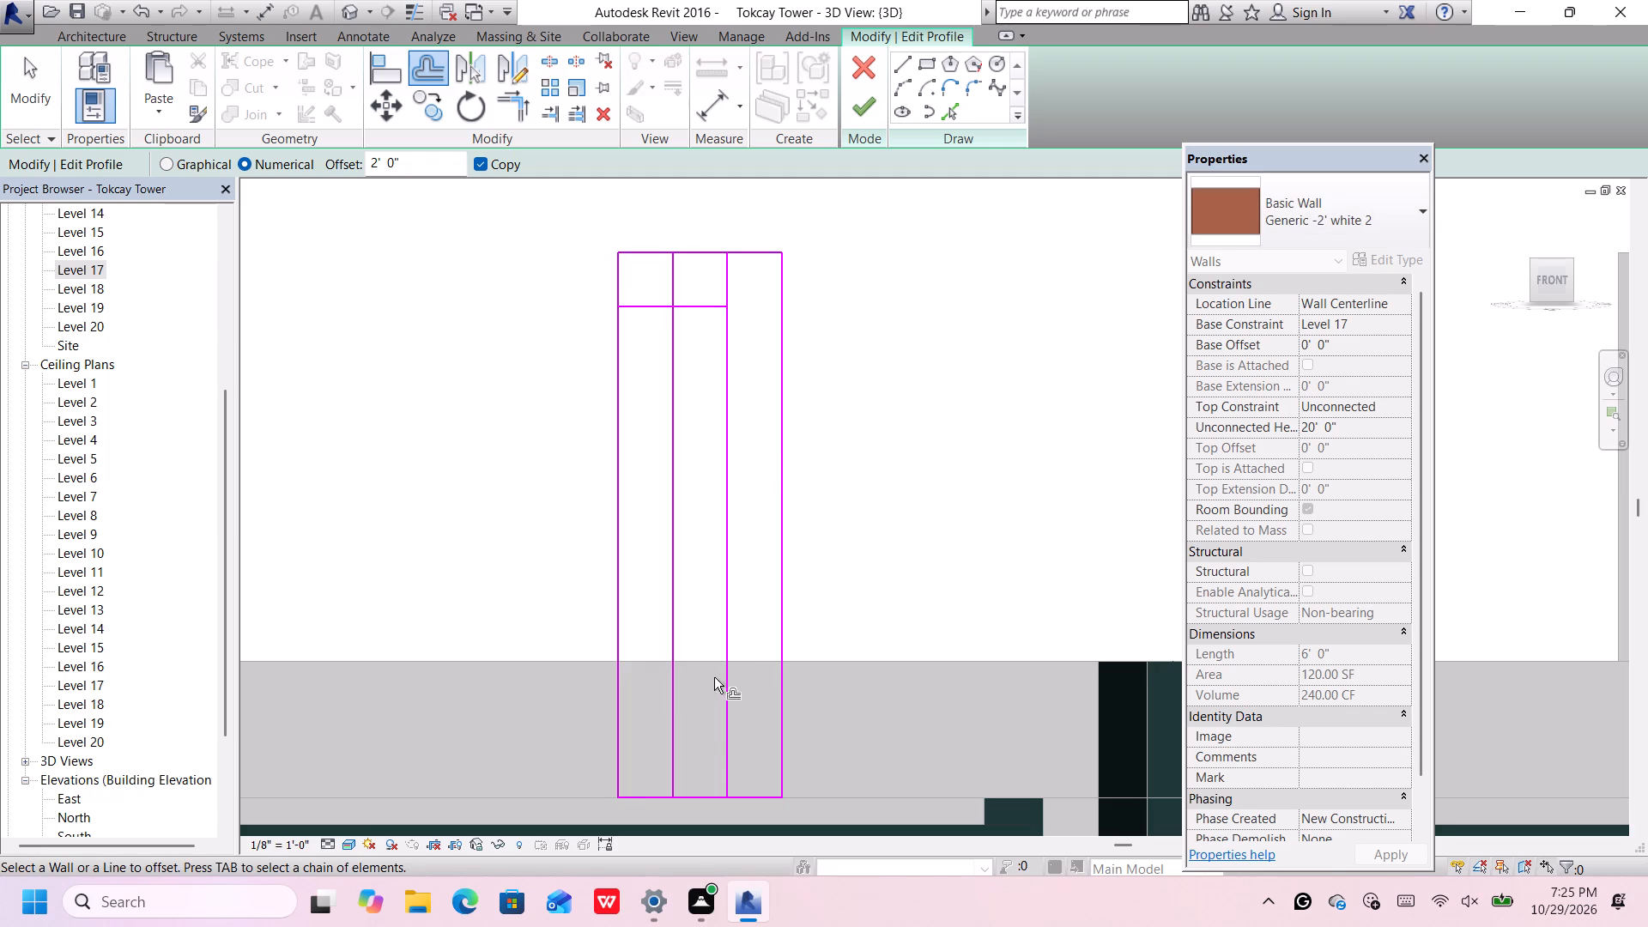
pyautogui.click(706, 790)
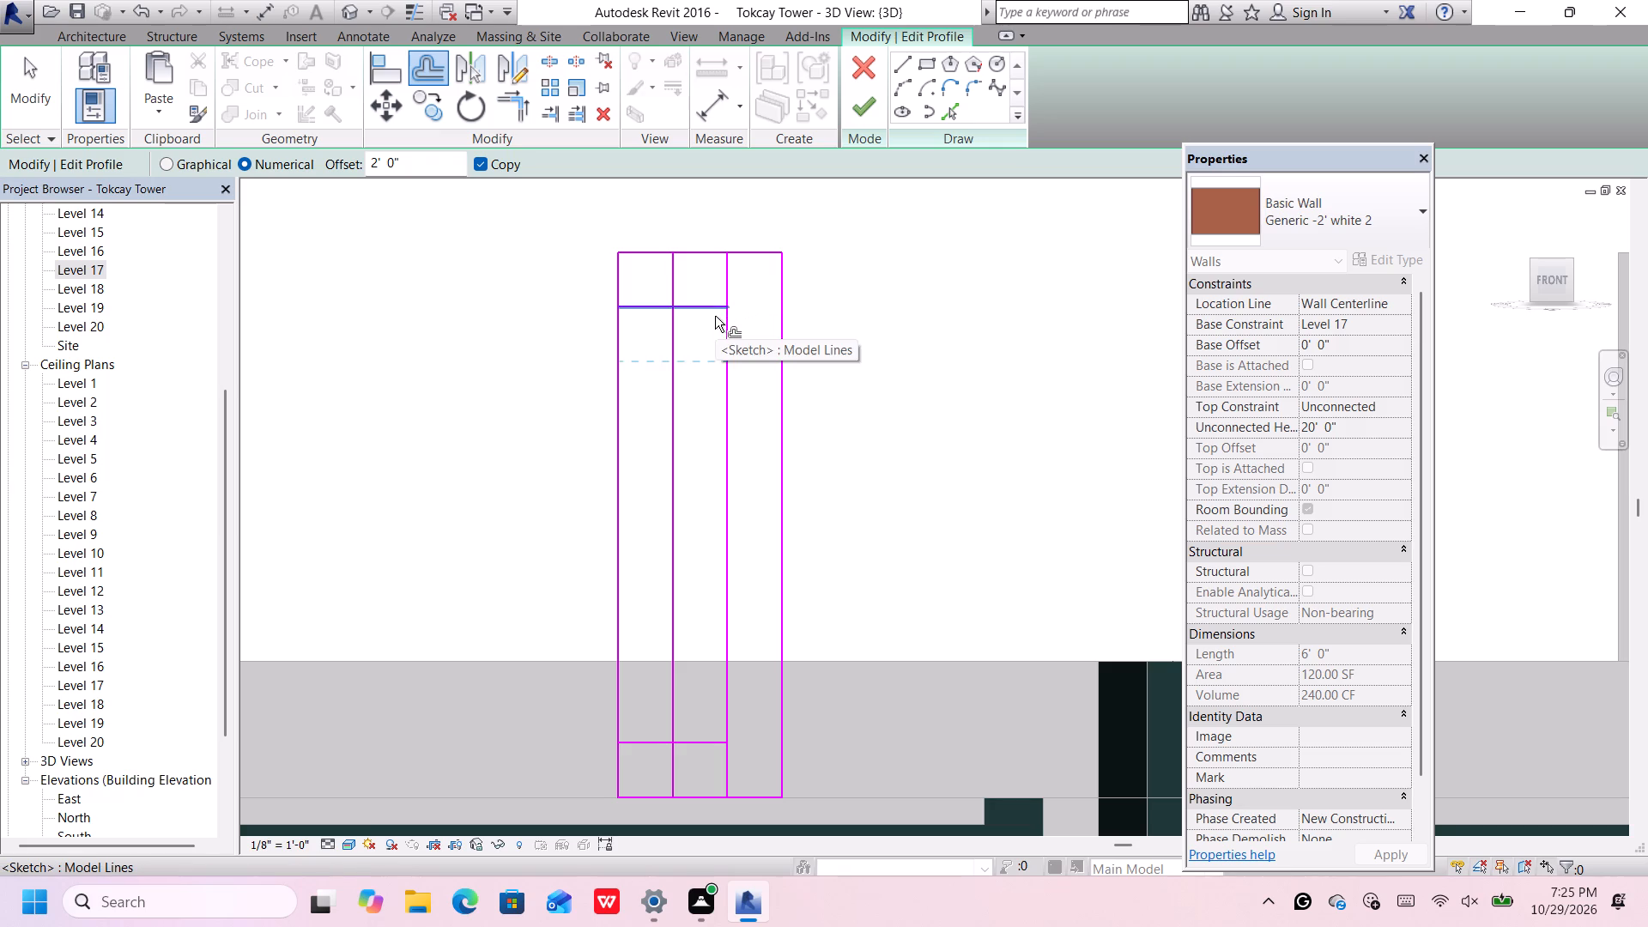
pyautogui.press('Escape')
pyautogui.press('space')
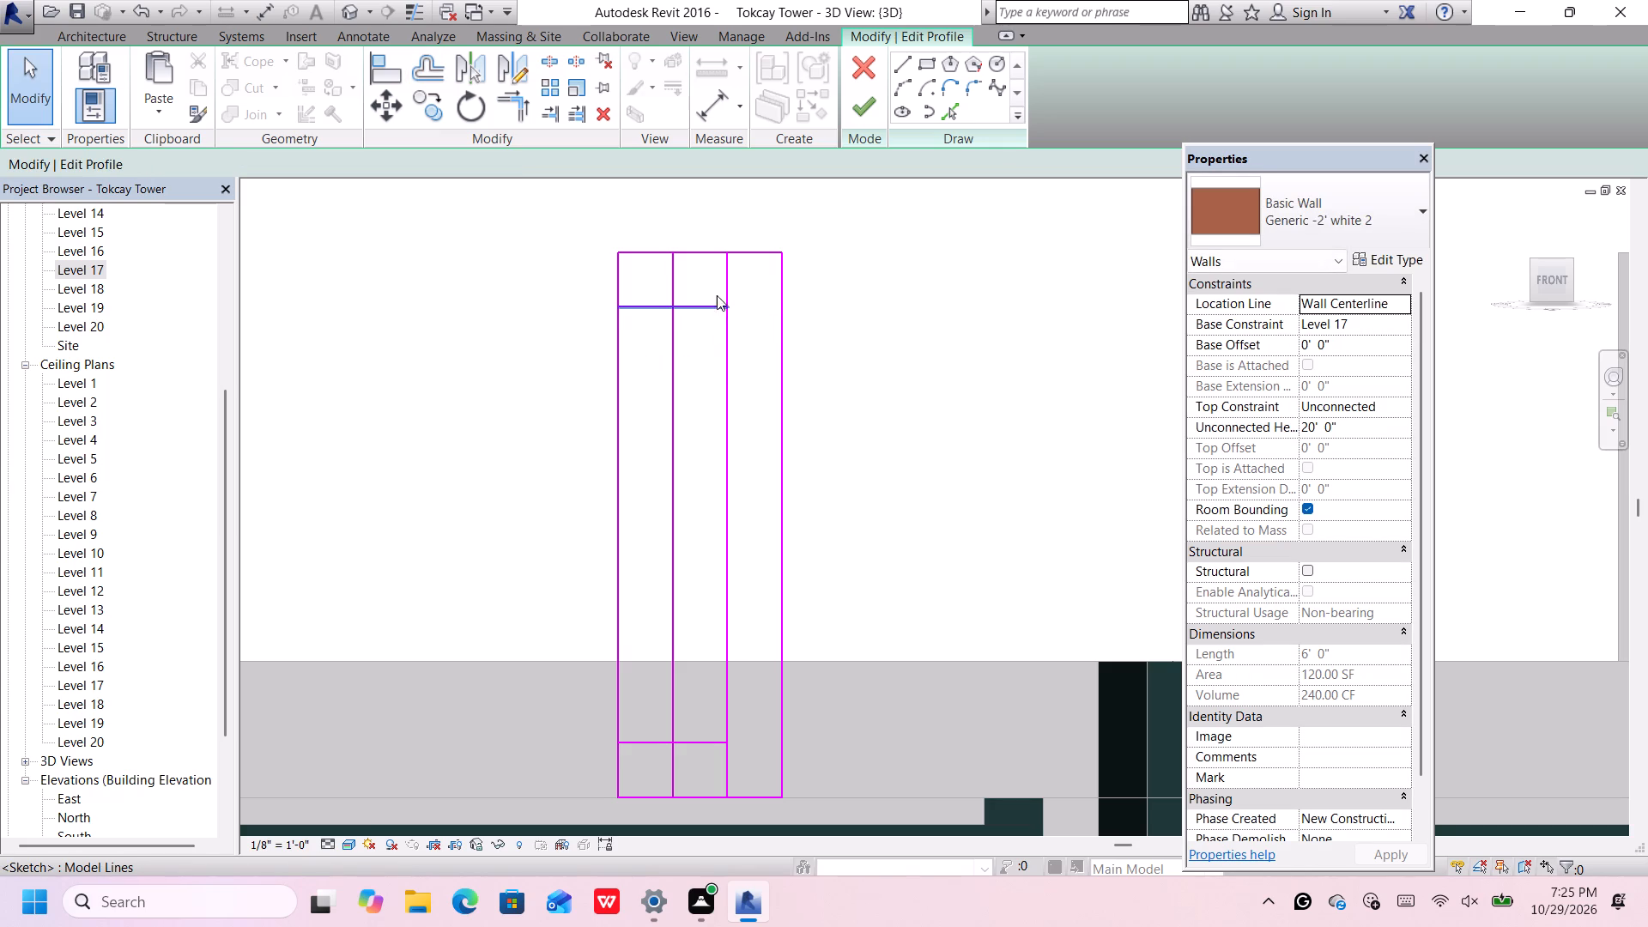
# Extend the upper and lower horizontal offset lines east to meet the profile's outer edge.
pyautogui.moveTo(717, 292); pyautogui.dragTo(718, 284)
pyautogui.click(711, 310)
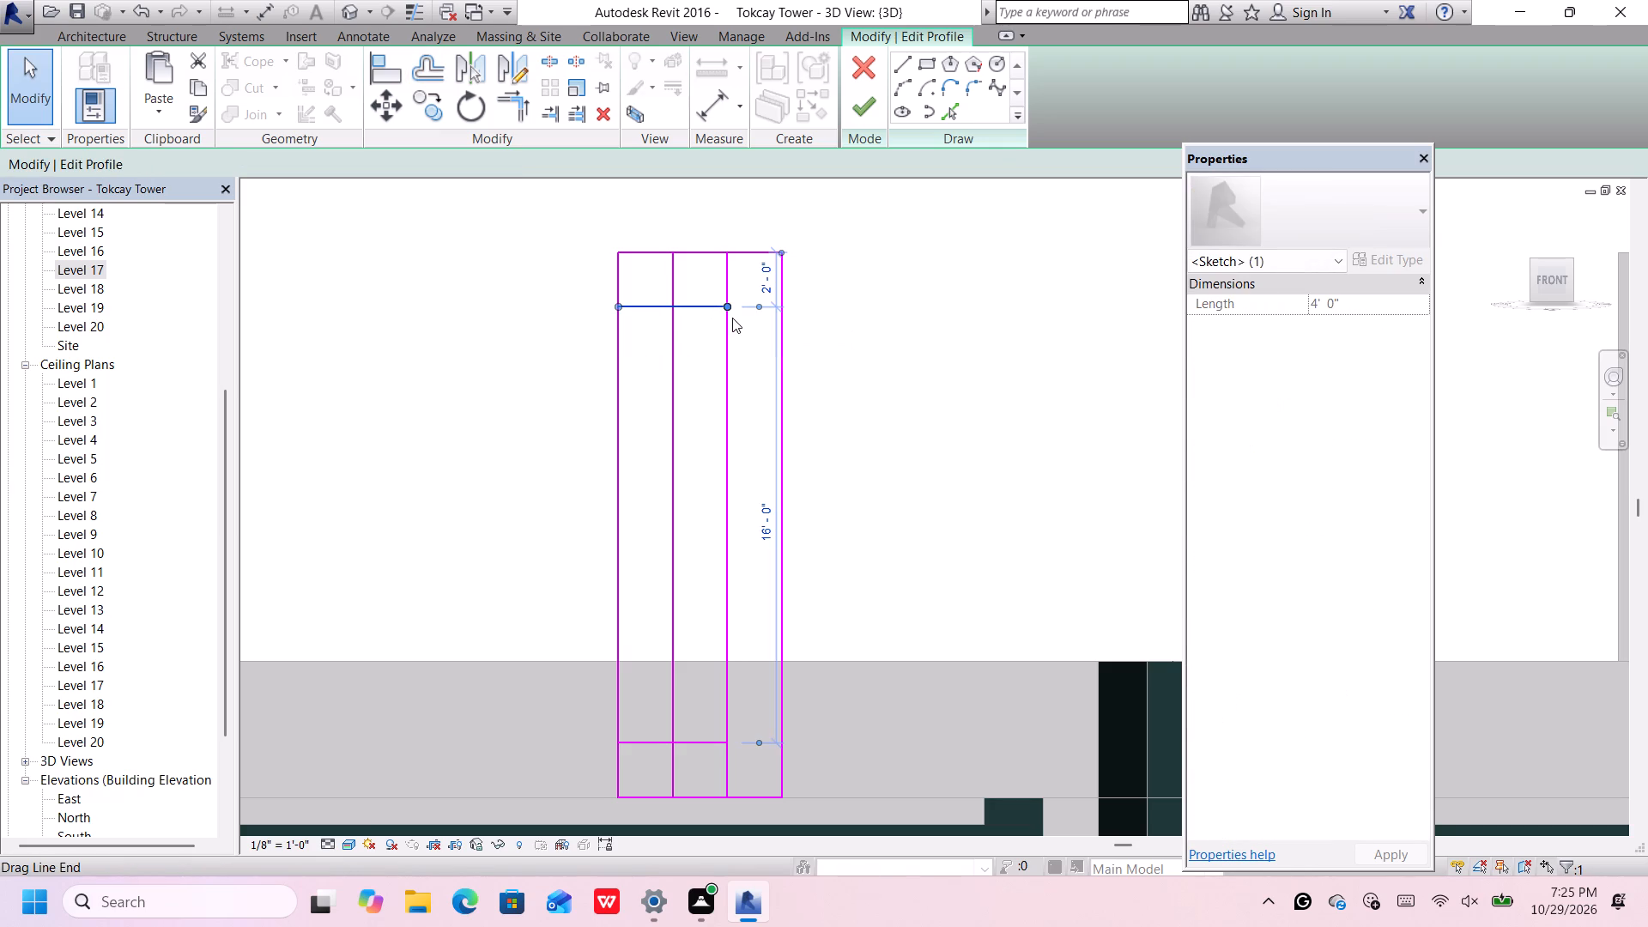
pyautogui.moveTo(729, 304); pyautogui.dragTo(779, 312)
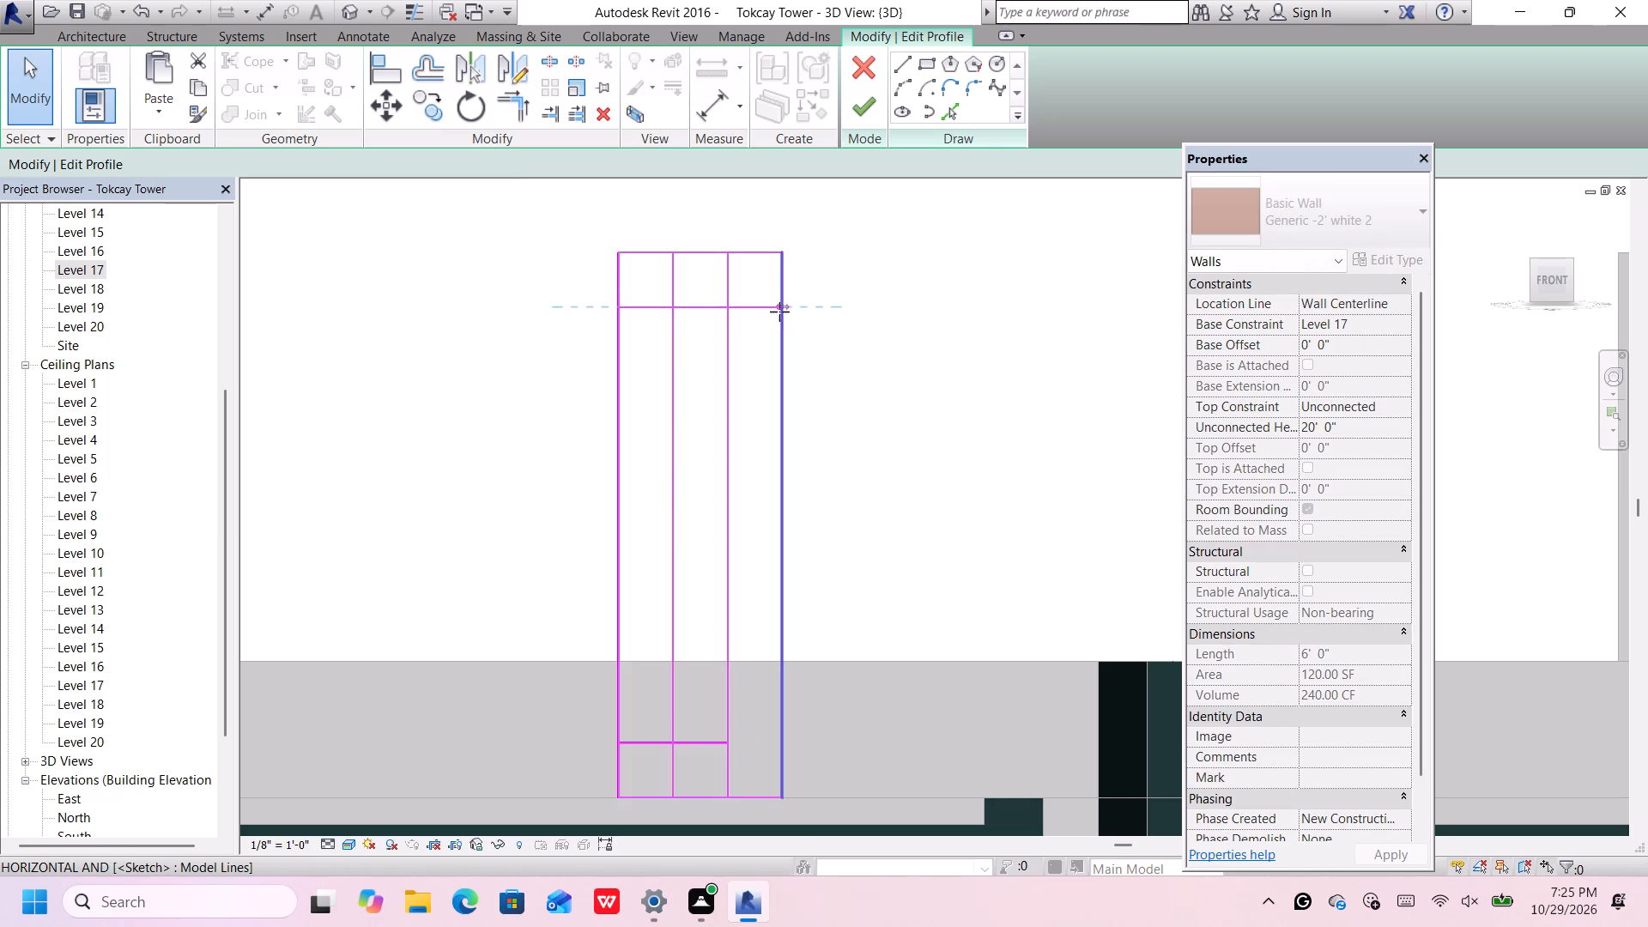
pyautogui.moveTo(779, 312); pyautogui.dragTo(782, 313)
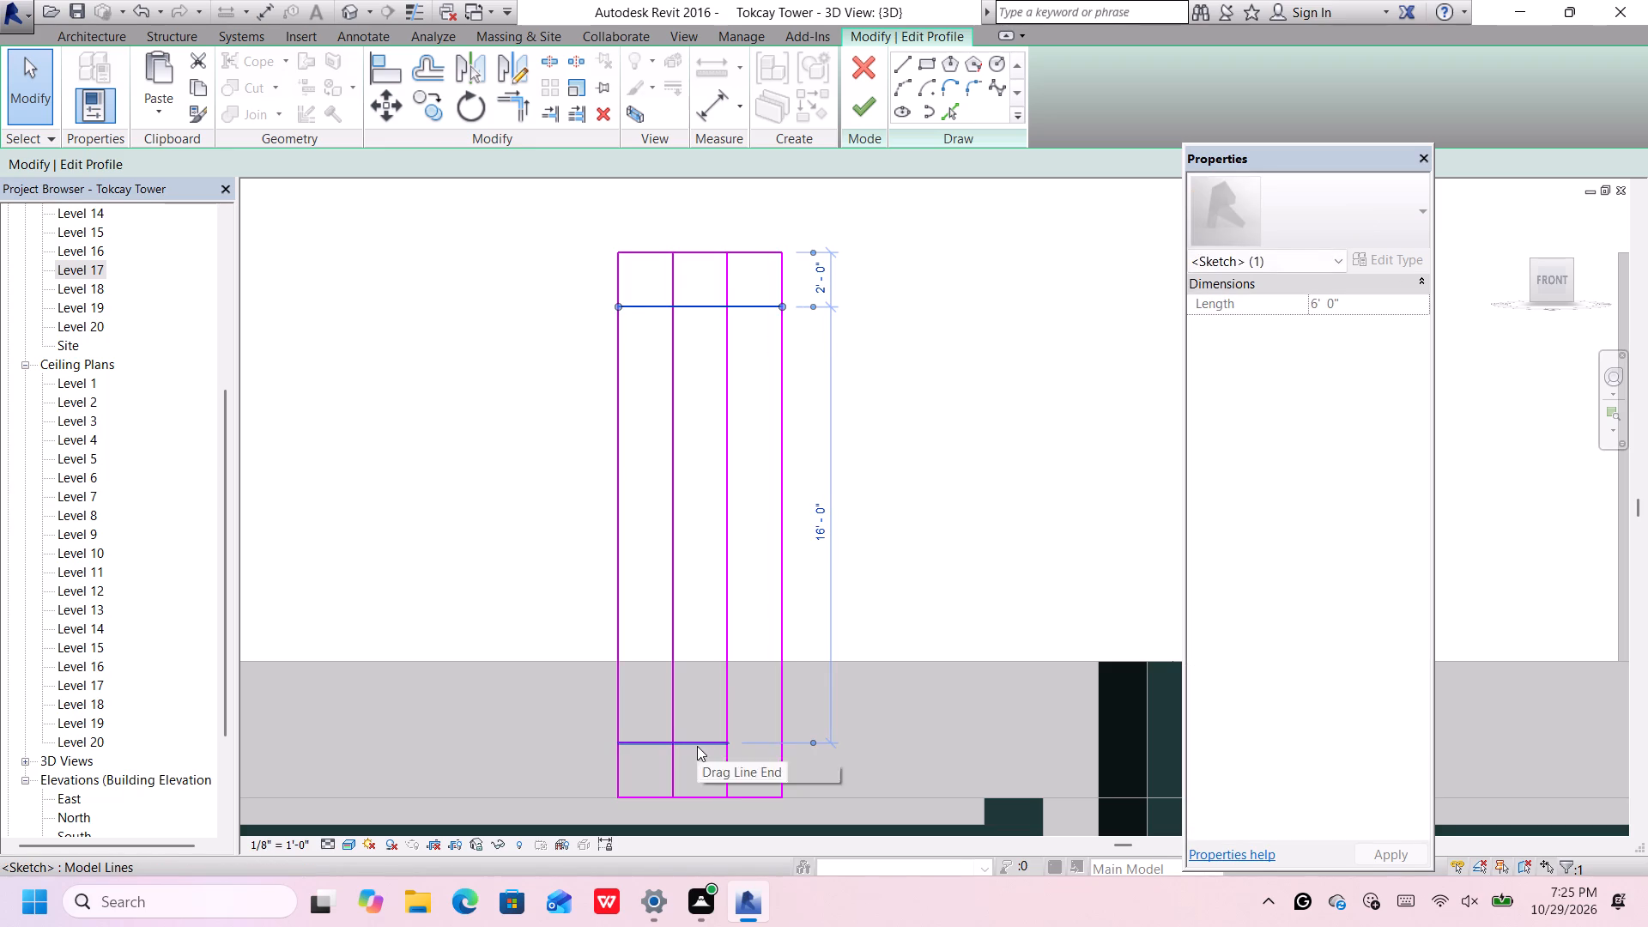
pyautogui.click(697, 746)
pyautogui.moveTo(725, 742); pyautogui.dragTo(778, 742)
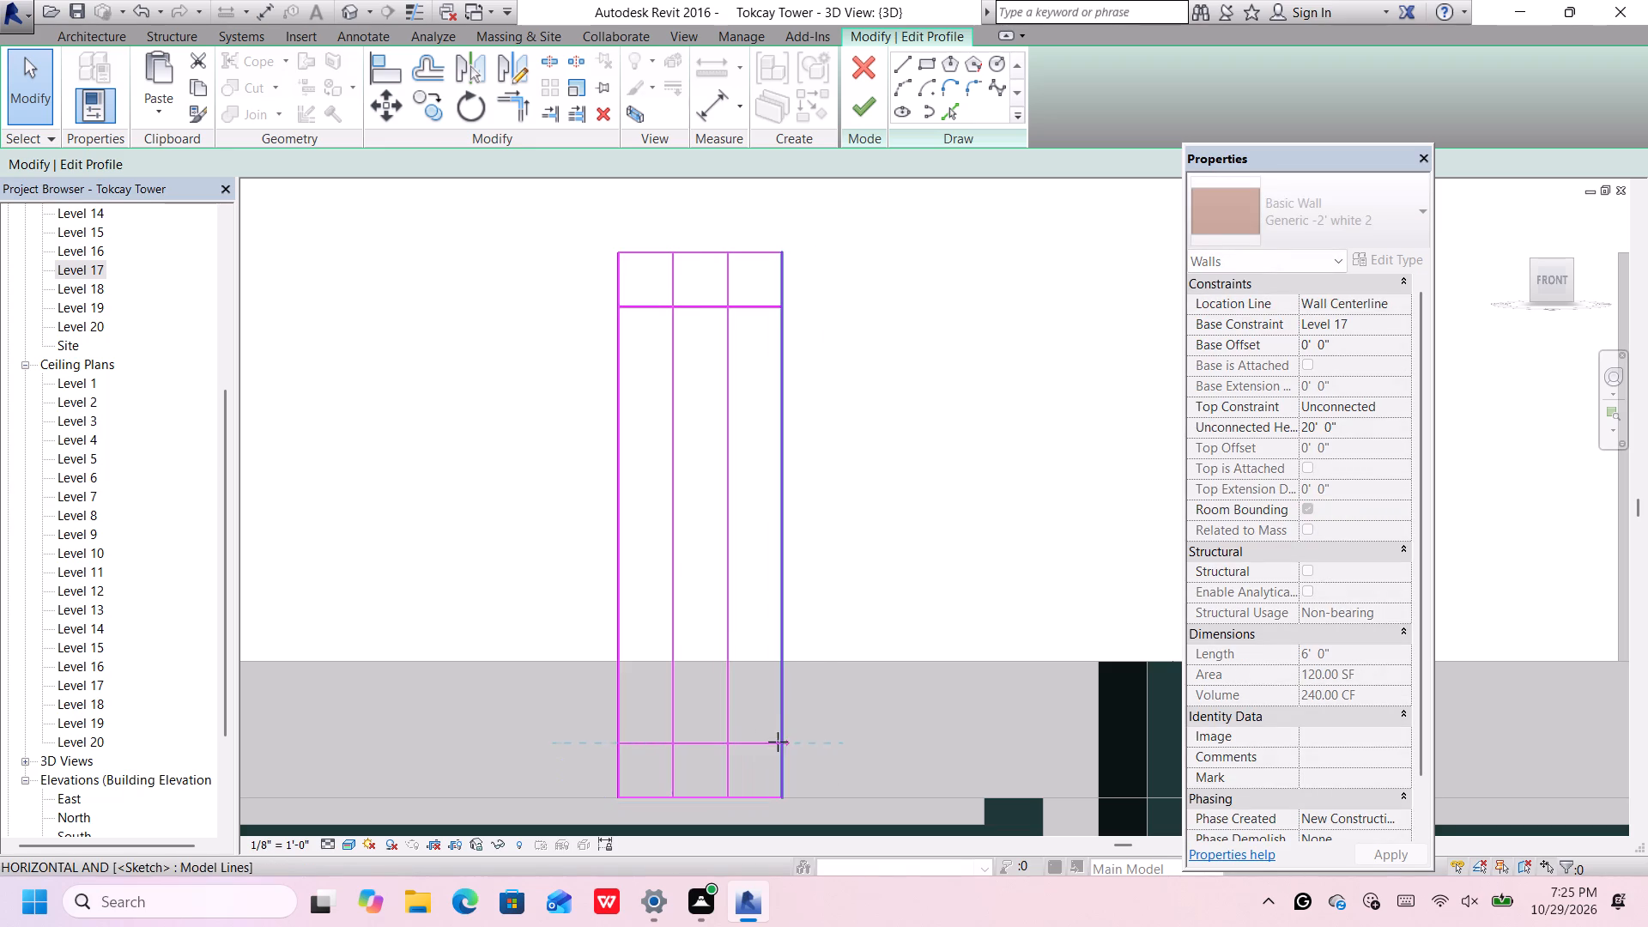
pyautogui.moveTo(778, 742); pyautogui.dragTo(779, 743)
pyautogui.press('Escape')
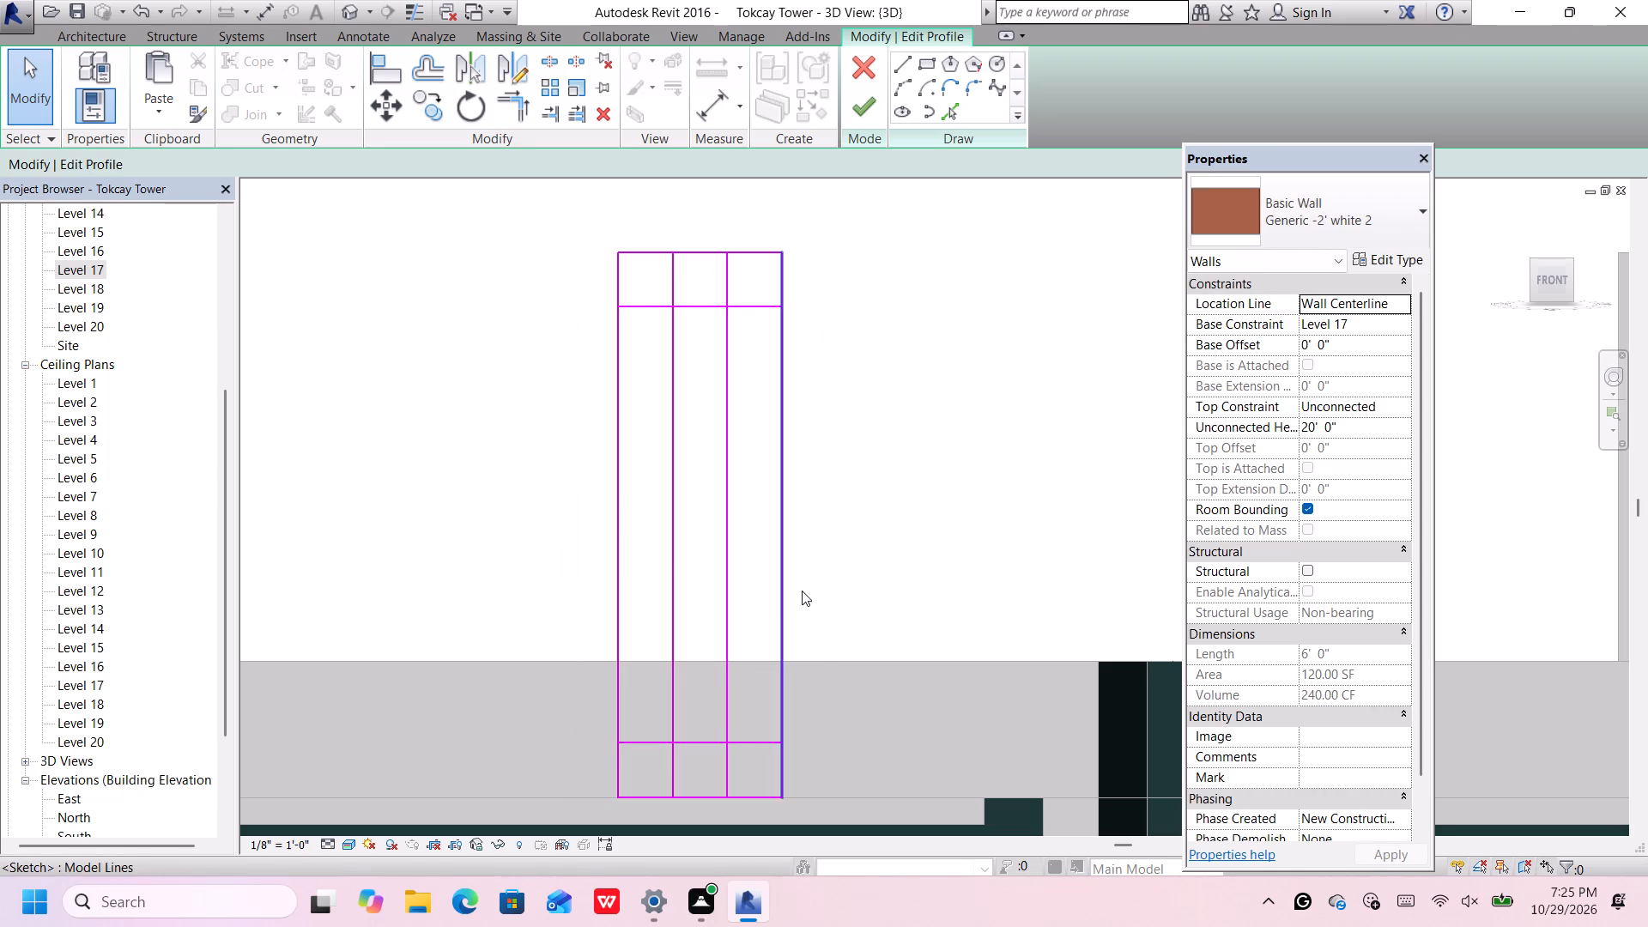
# Draw two parallel diagonals: bottom-west corner to 2' short of the top-east corner, and 2' east of the bottom-west corner to the top-east corner.
pyautogui.click(909, 63)
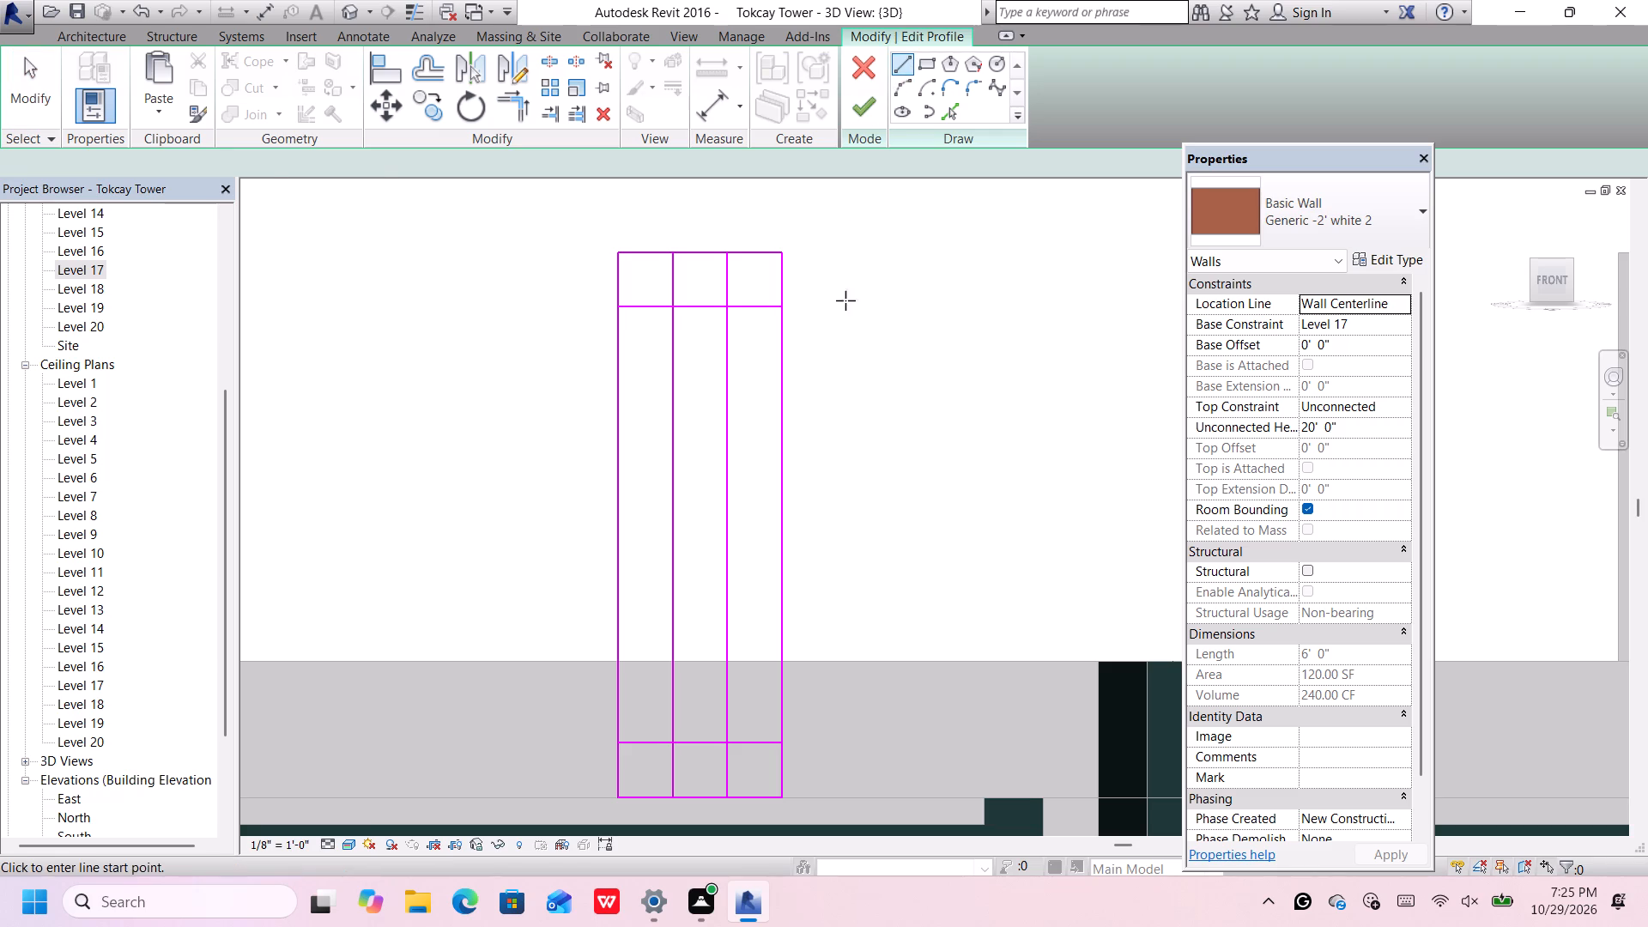
pyautogui.click(784, 306)
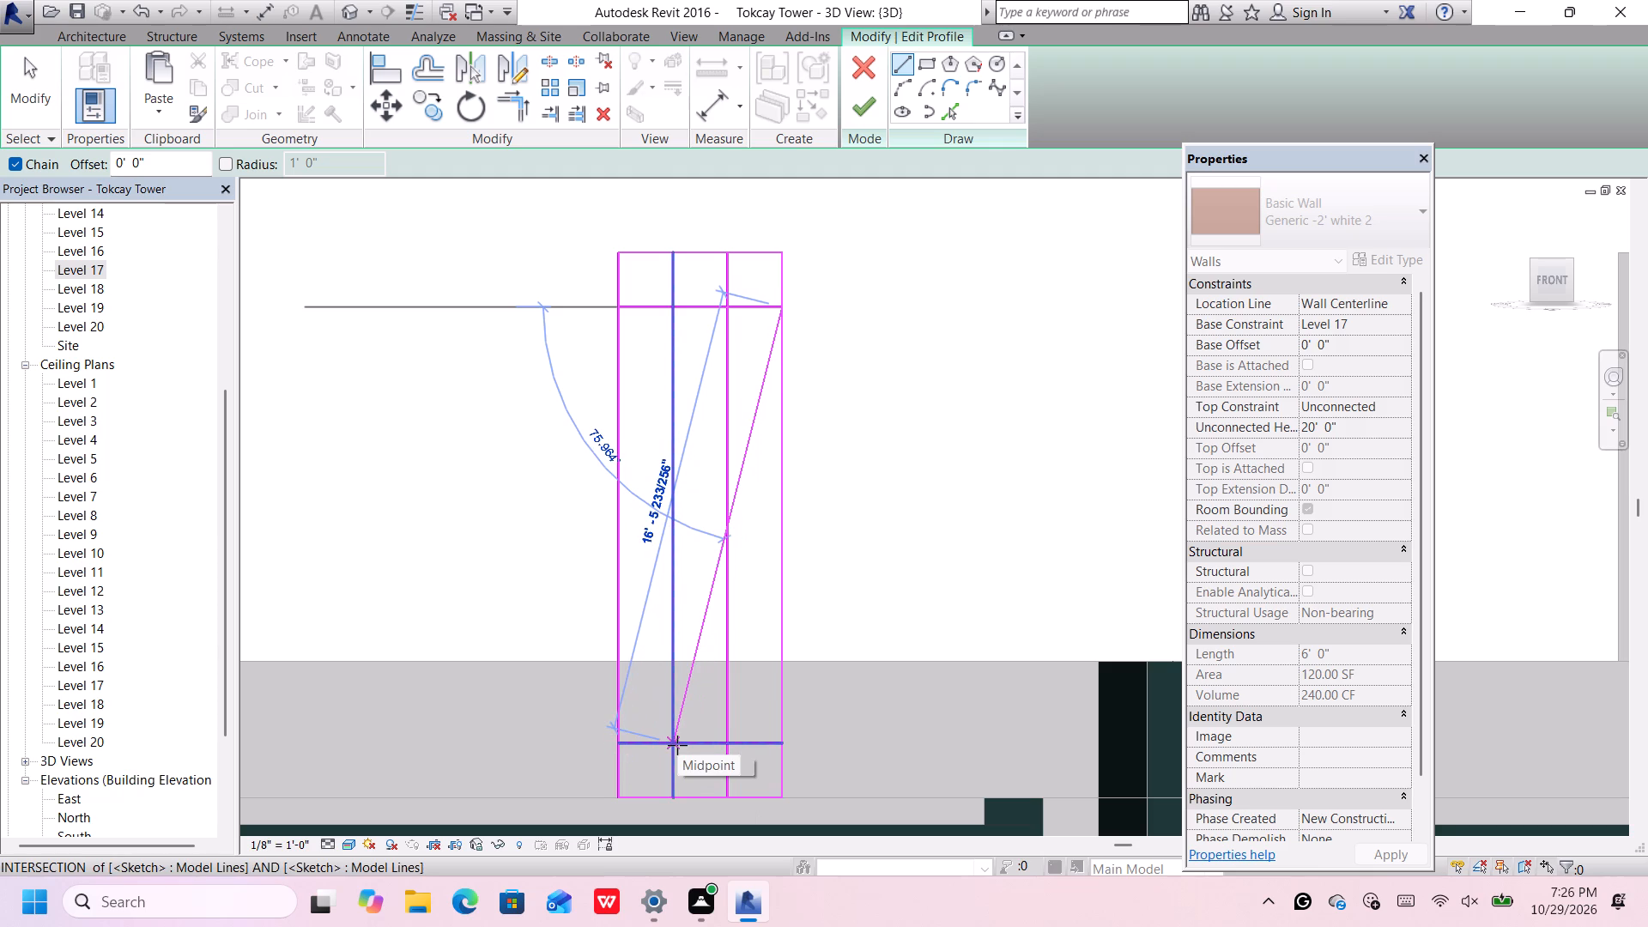
pyautogui.press('Escape')
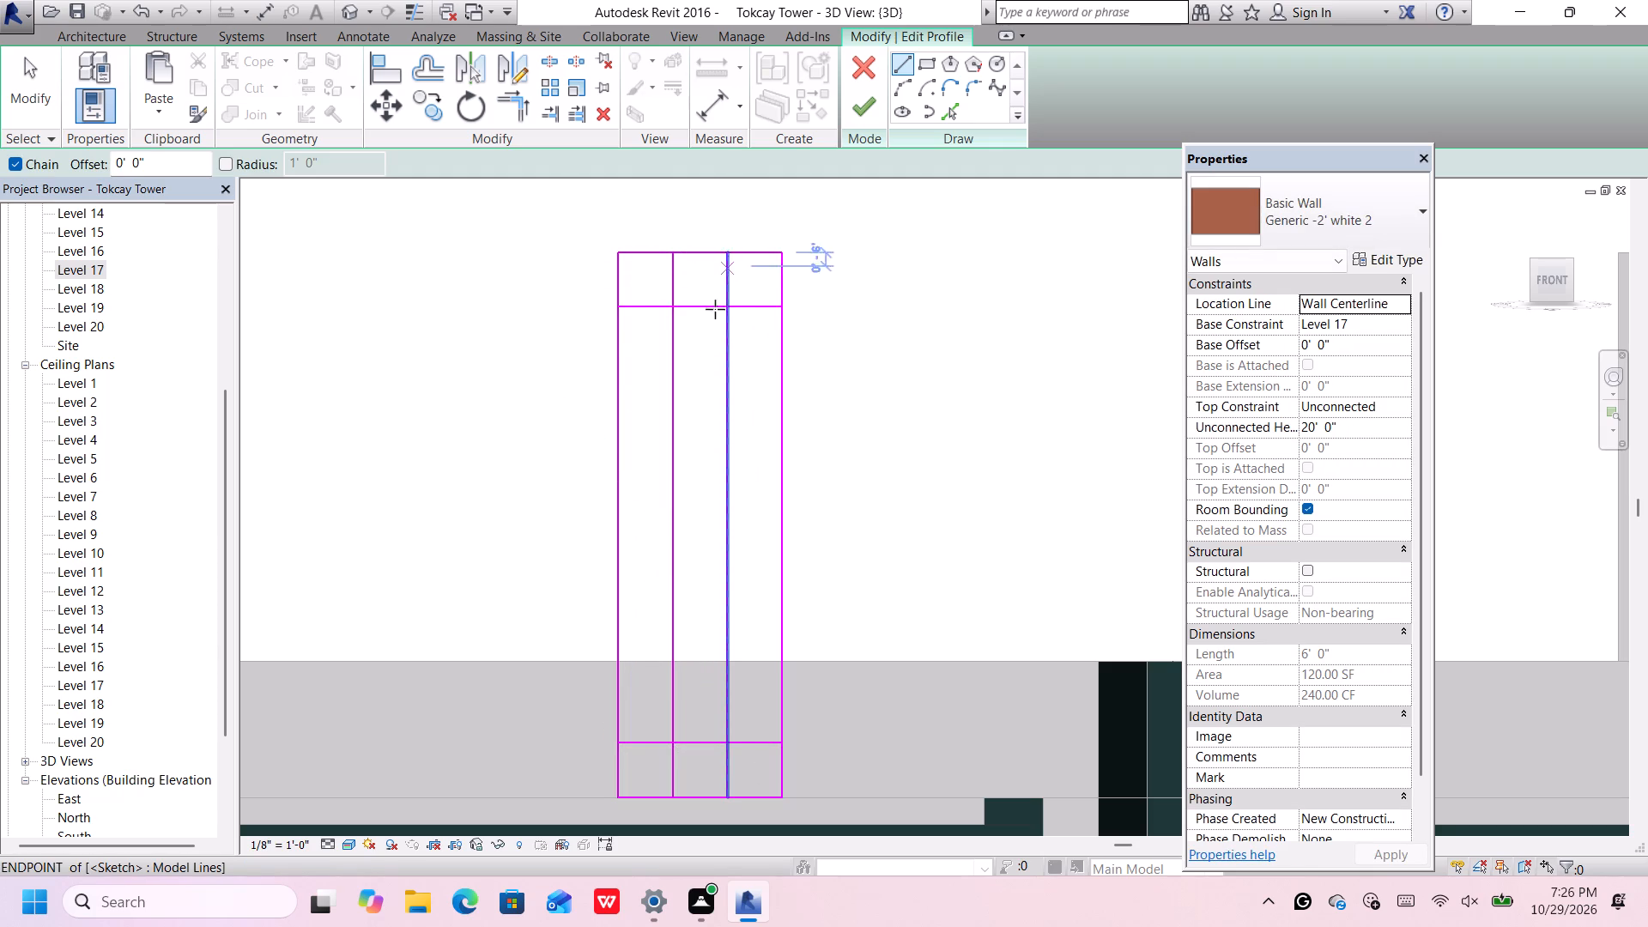
pyautogui.click(725, 251)
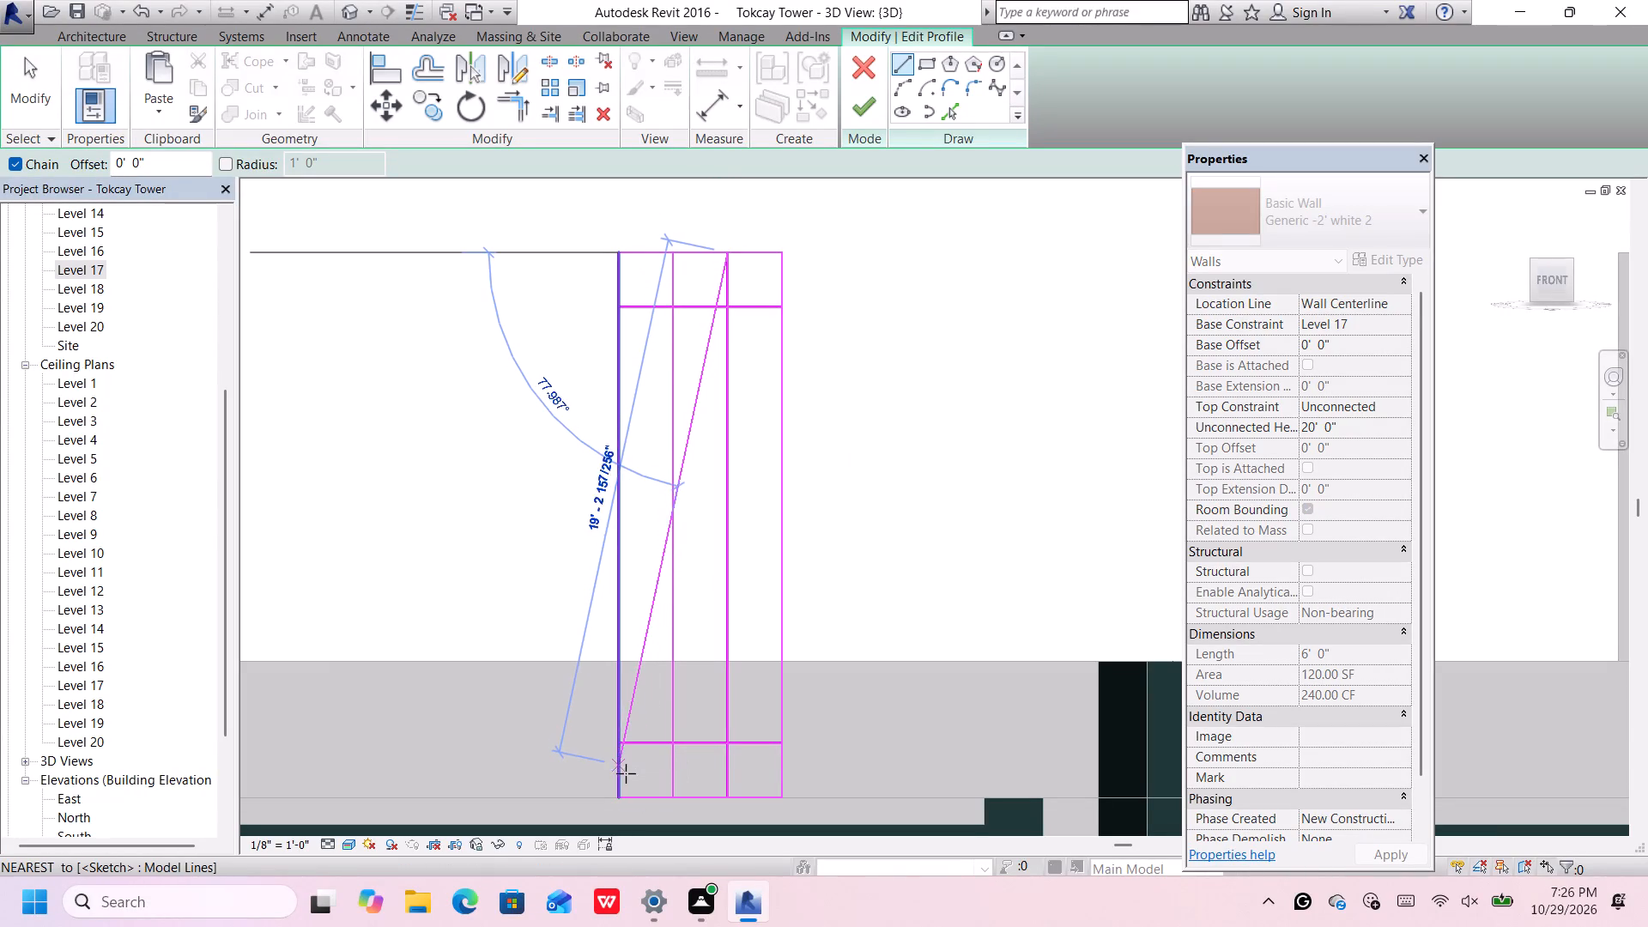
pyautogui.click(625, 798)
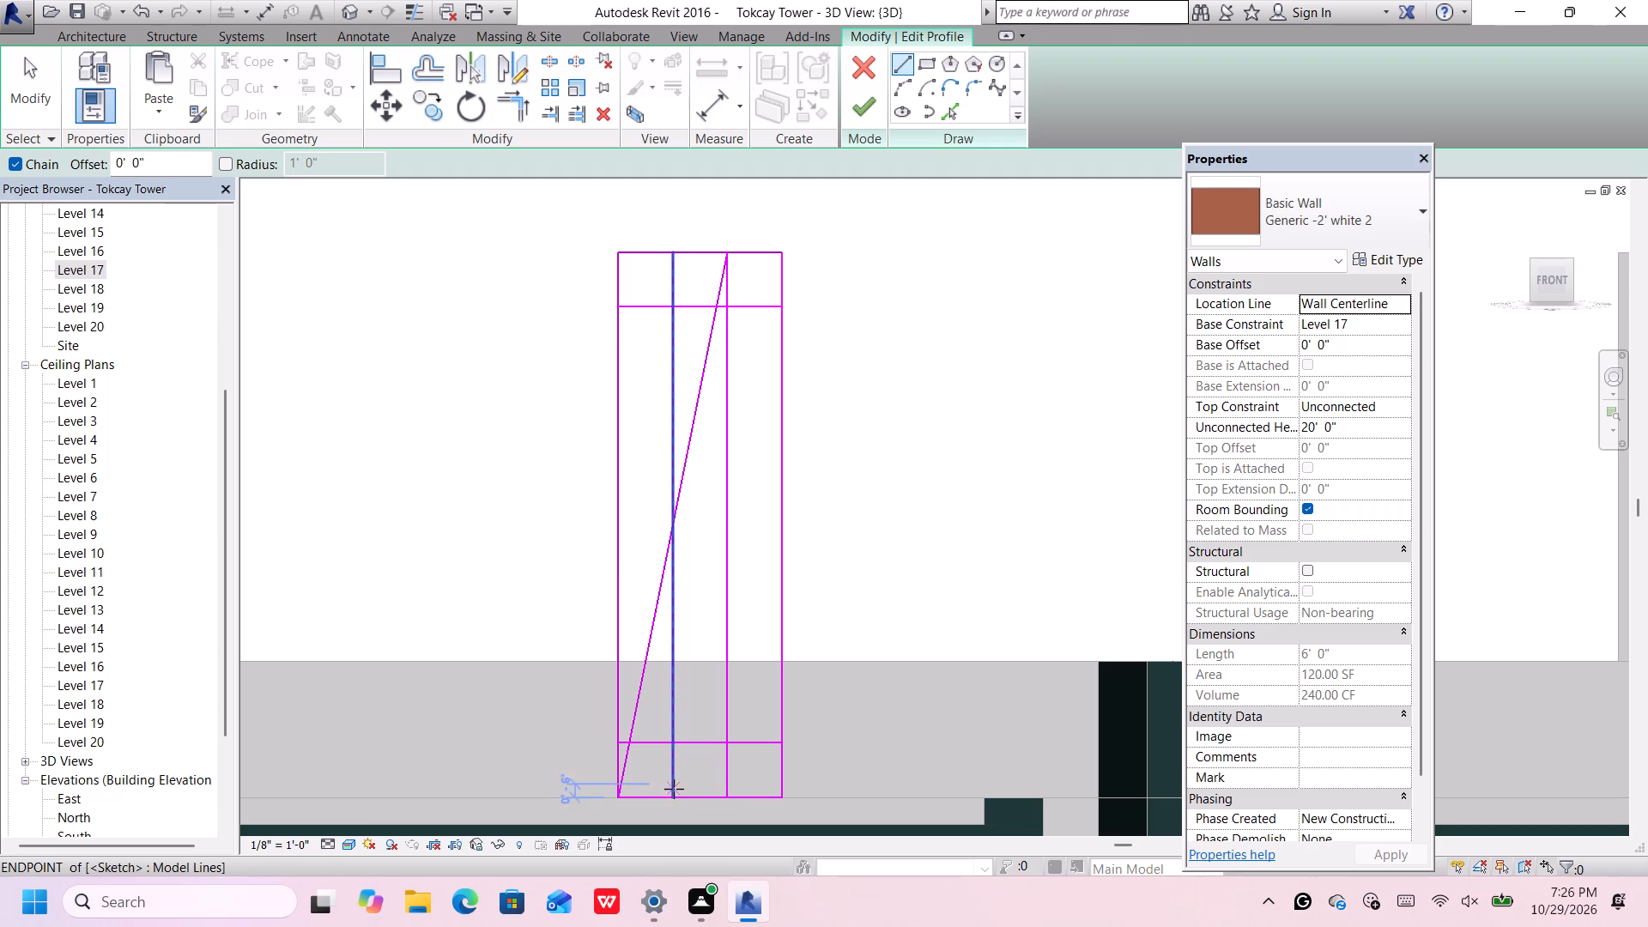
pyautogui.click(674, 789)
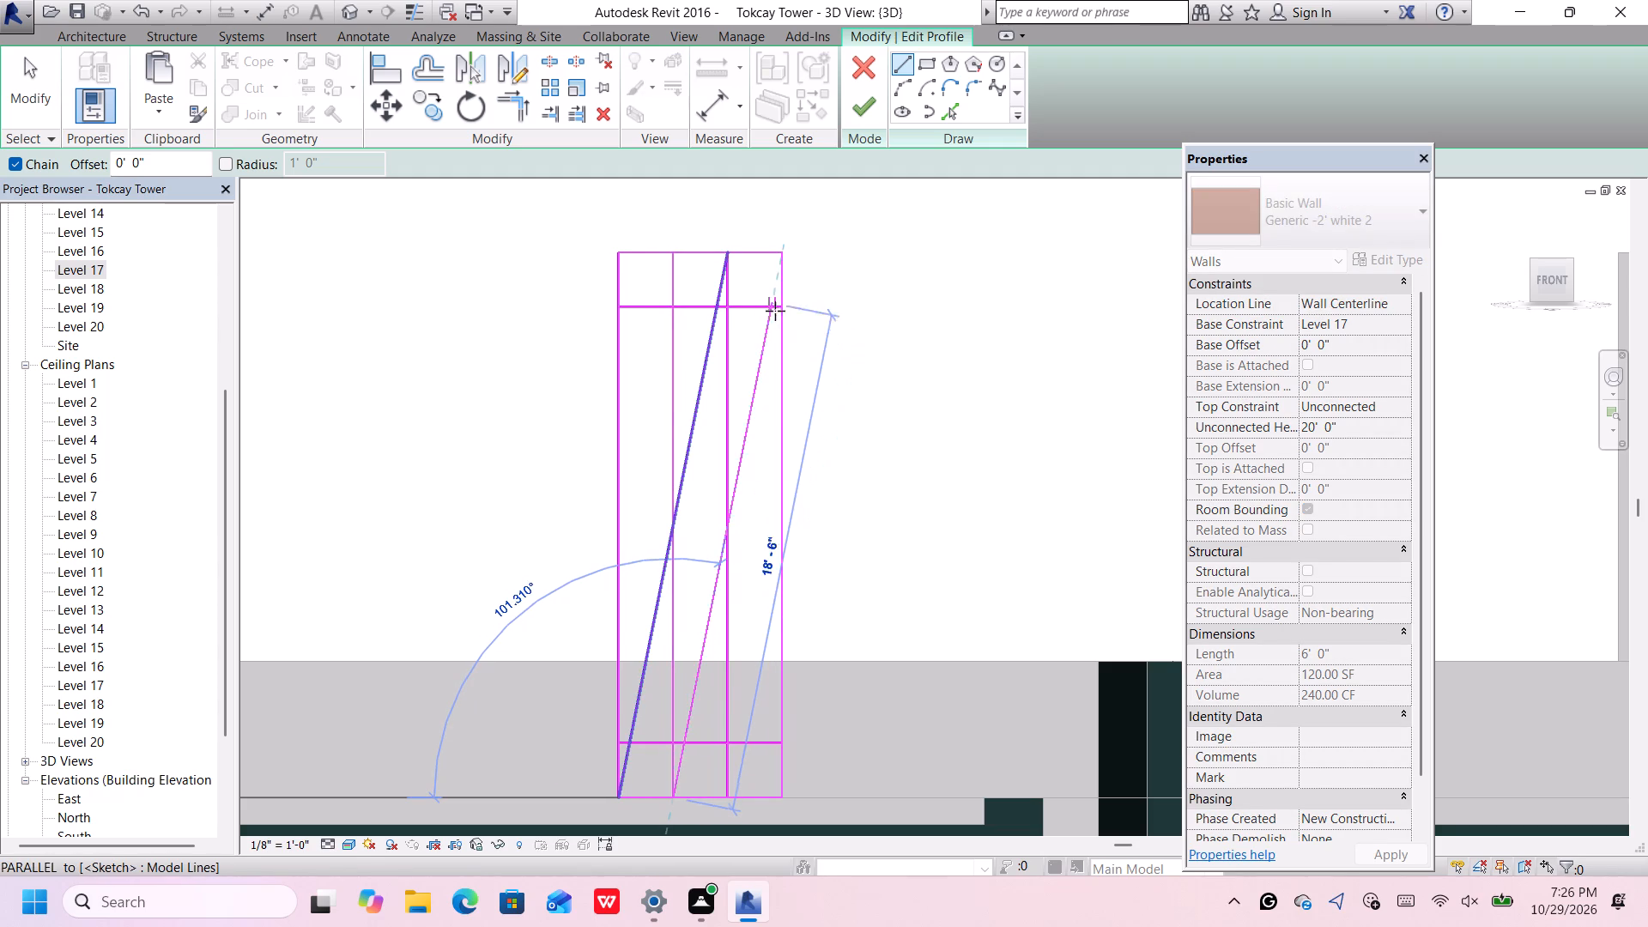
pyautogui.click(785, 252)
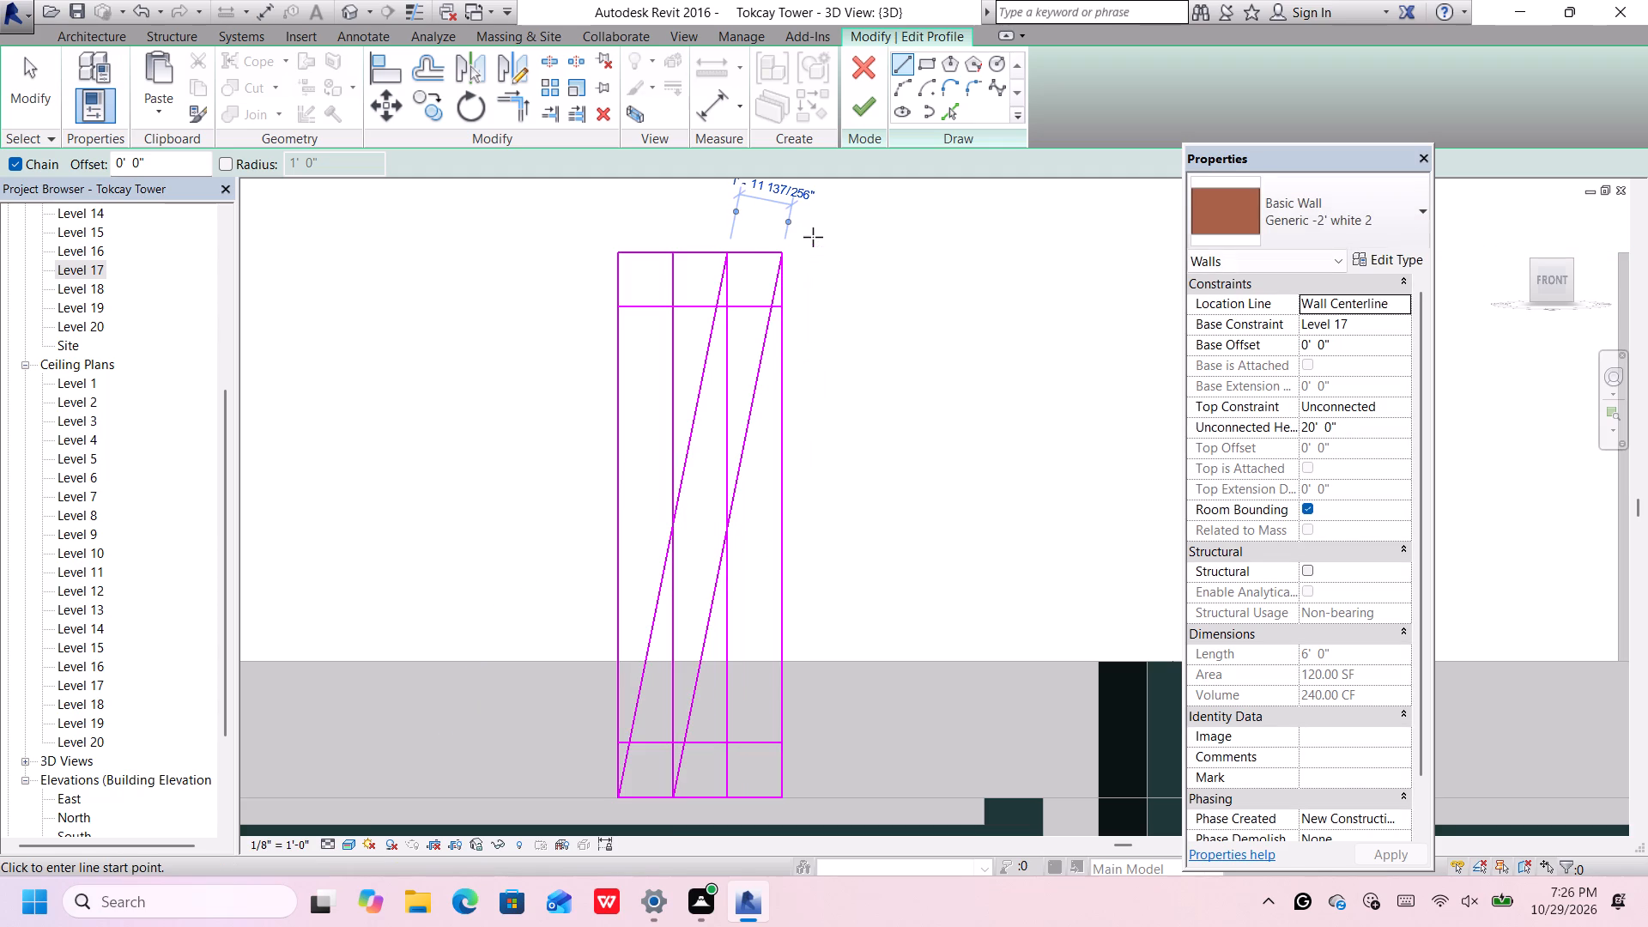
# Delete the four offset guide lines inside the profile: two horizontal and two vertical, keeping the two diagonals.
pyautogui.press('space')
pyautogui.press('Escape')
pyautogui.press('Escape')
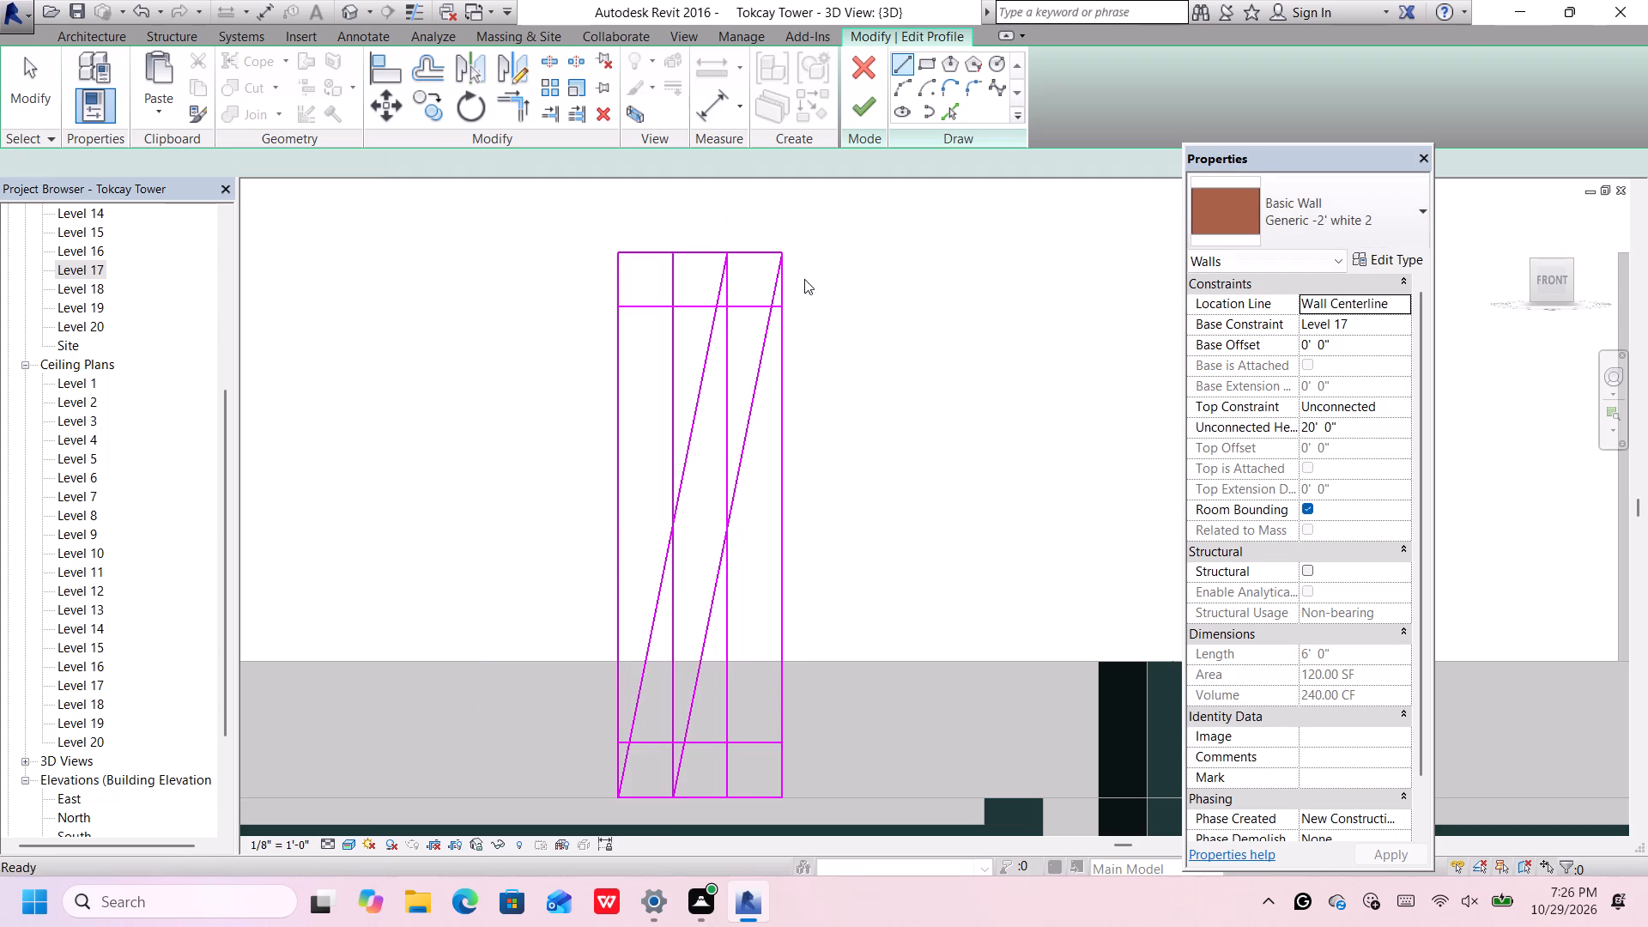
pyautogui.click(736, 306)
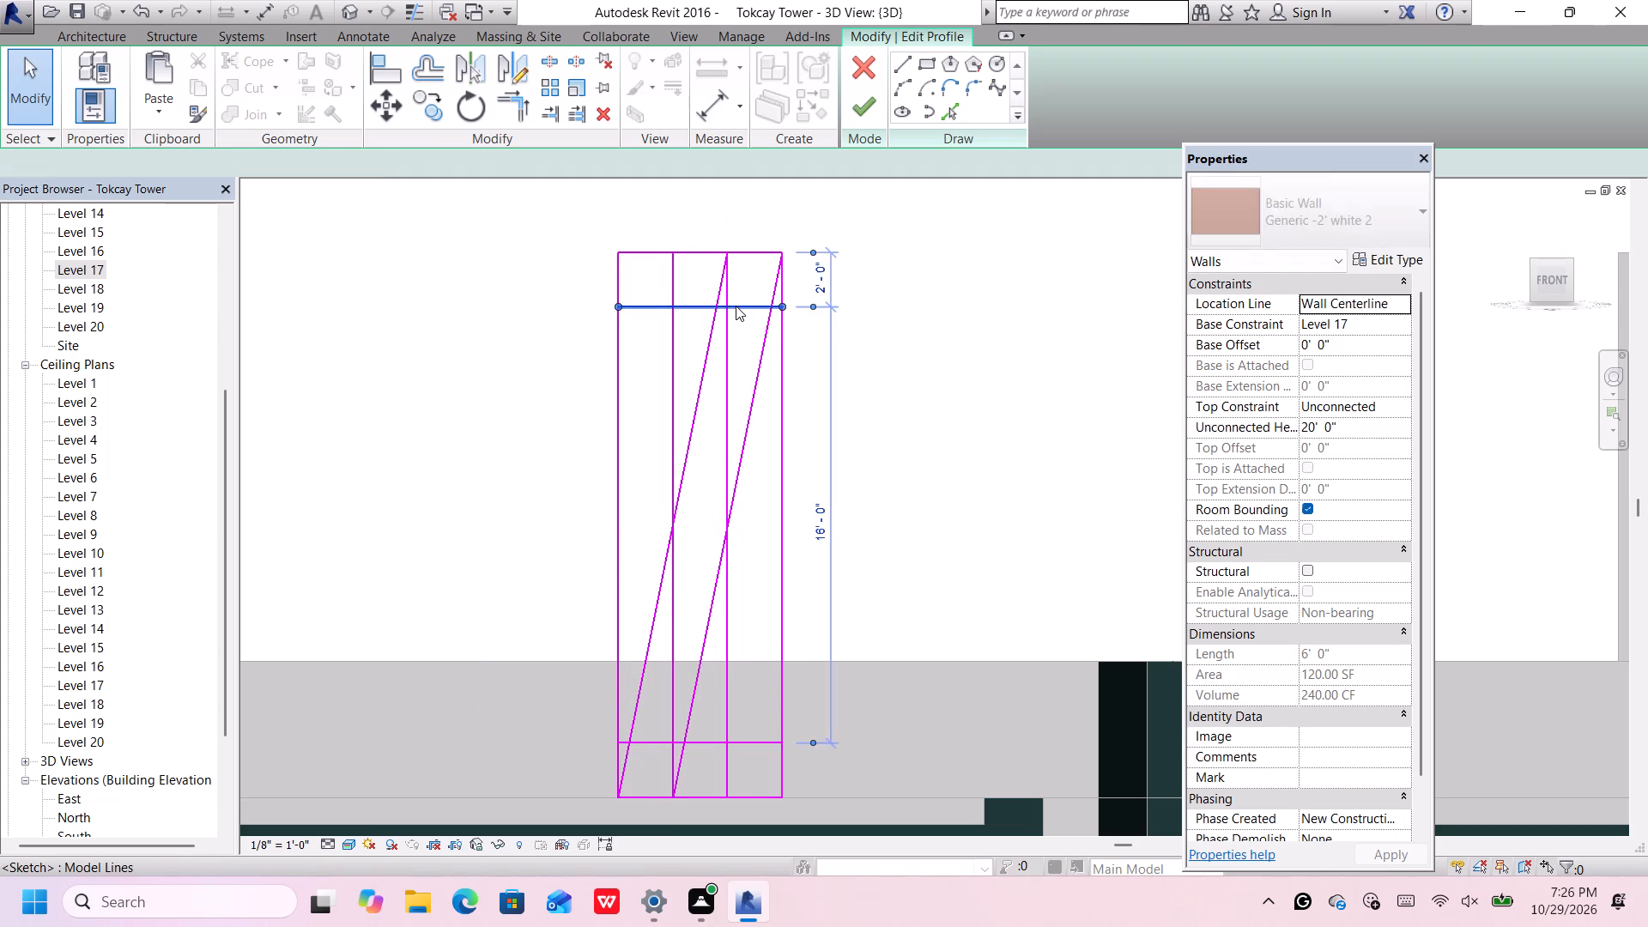
pyautogui.press('Delete')
pyautogui.click(730, 330)
pyautogui.press('Delete')
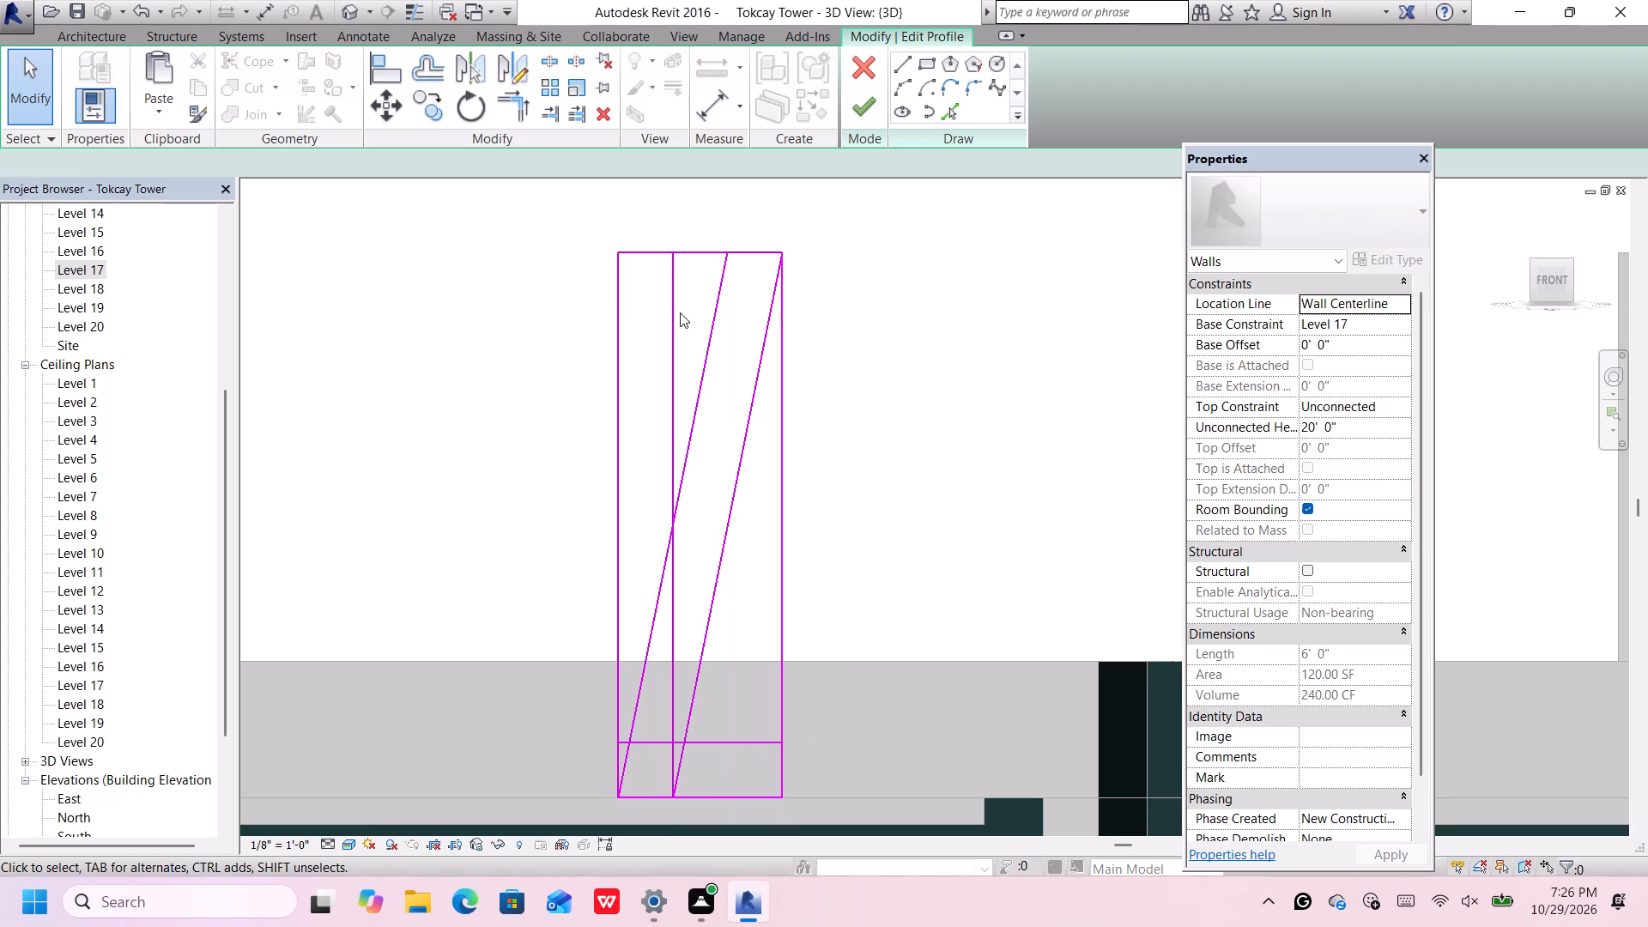
pyautogui.click(670, 312)
pyautogui.press('Delete')
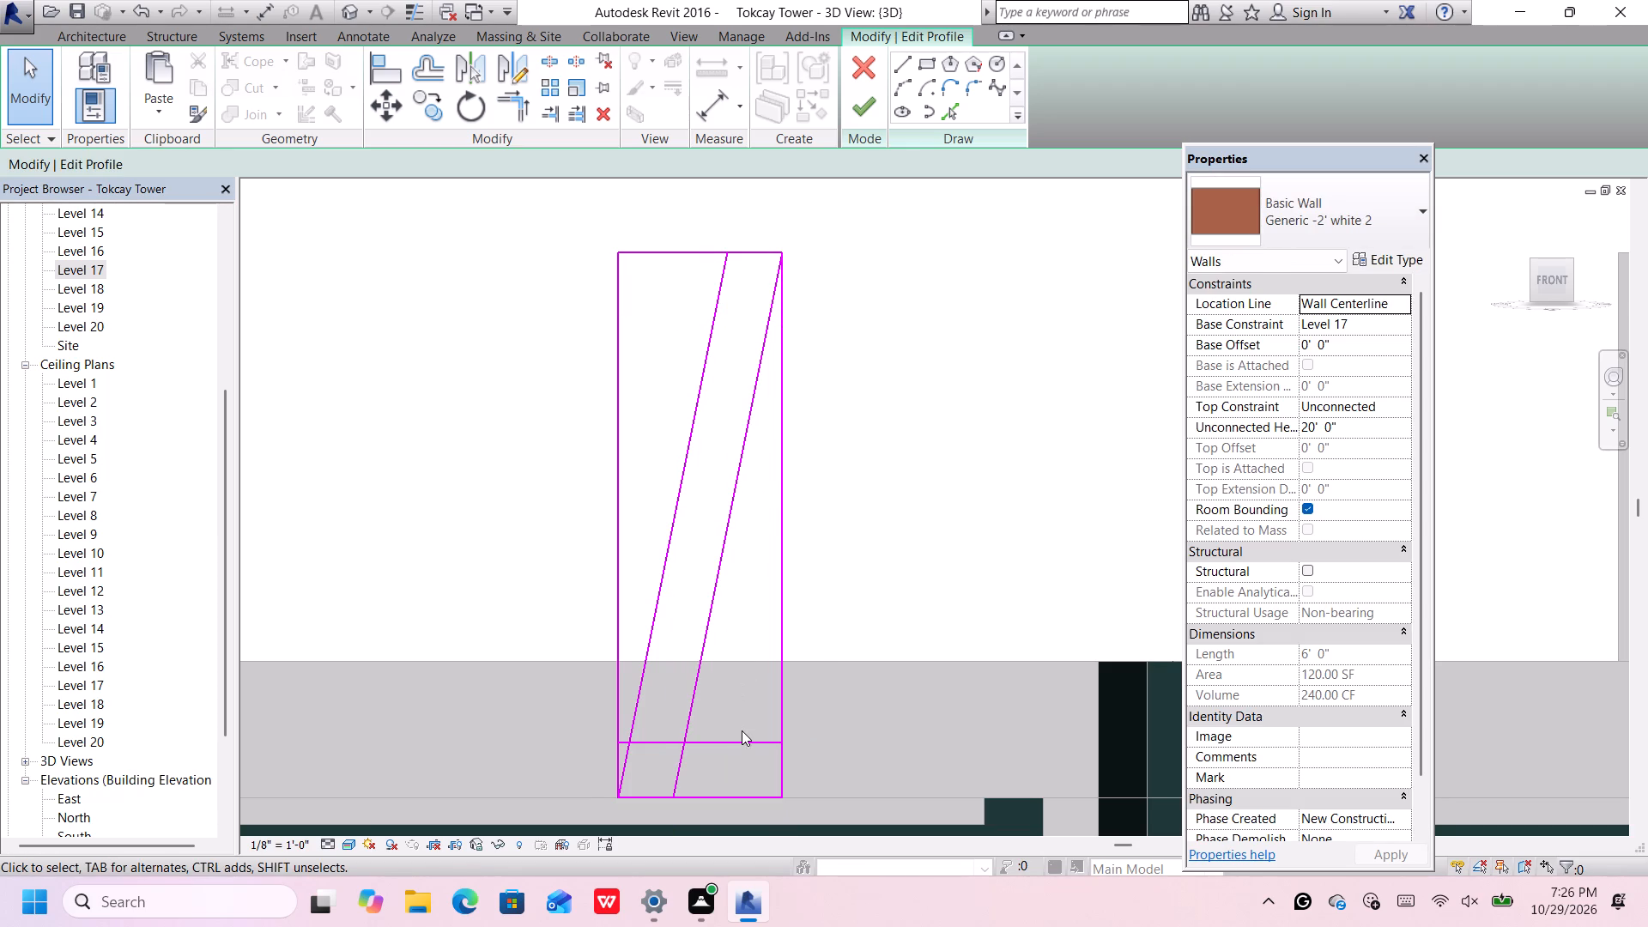
pyautogui.click(743, 741)
pyautogui.press('Delete')
# Trim the profile's top edge to the upper-west diagonal and its bottom edge to the lower-east diagonal, keeping the parts between the diagonals.
pyautogui.click(516, 102)
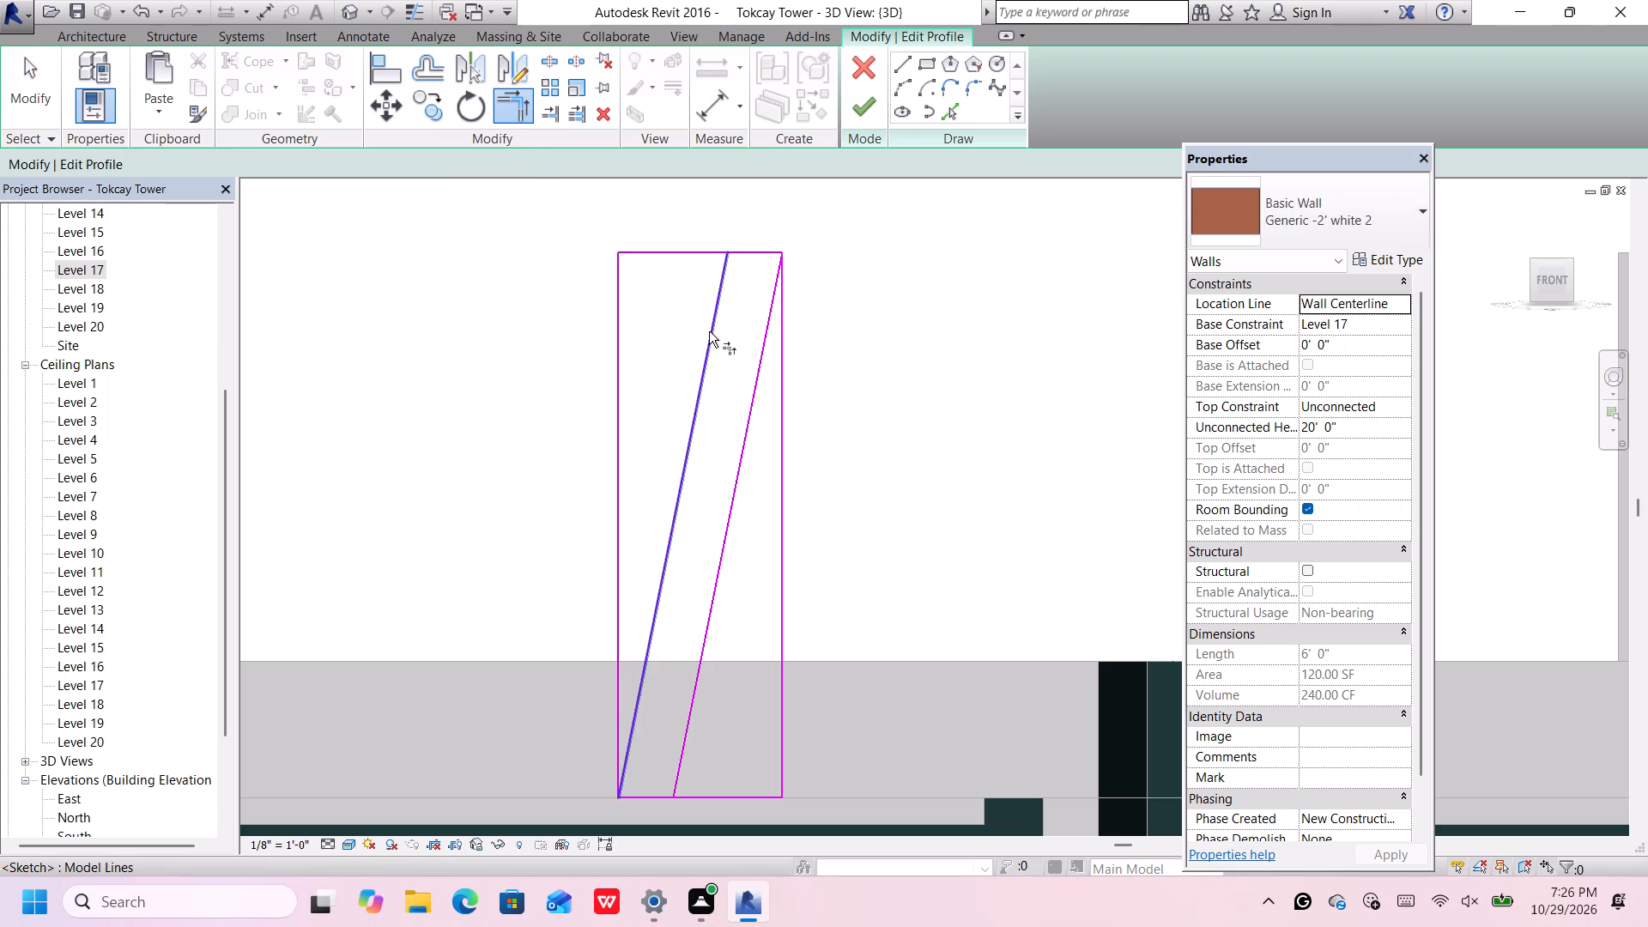
pyautogui.click(710, 331)
pyautogui.click(752, 251)
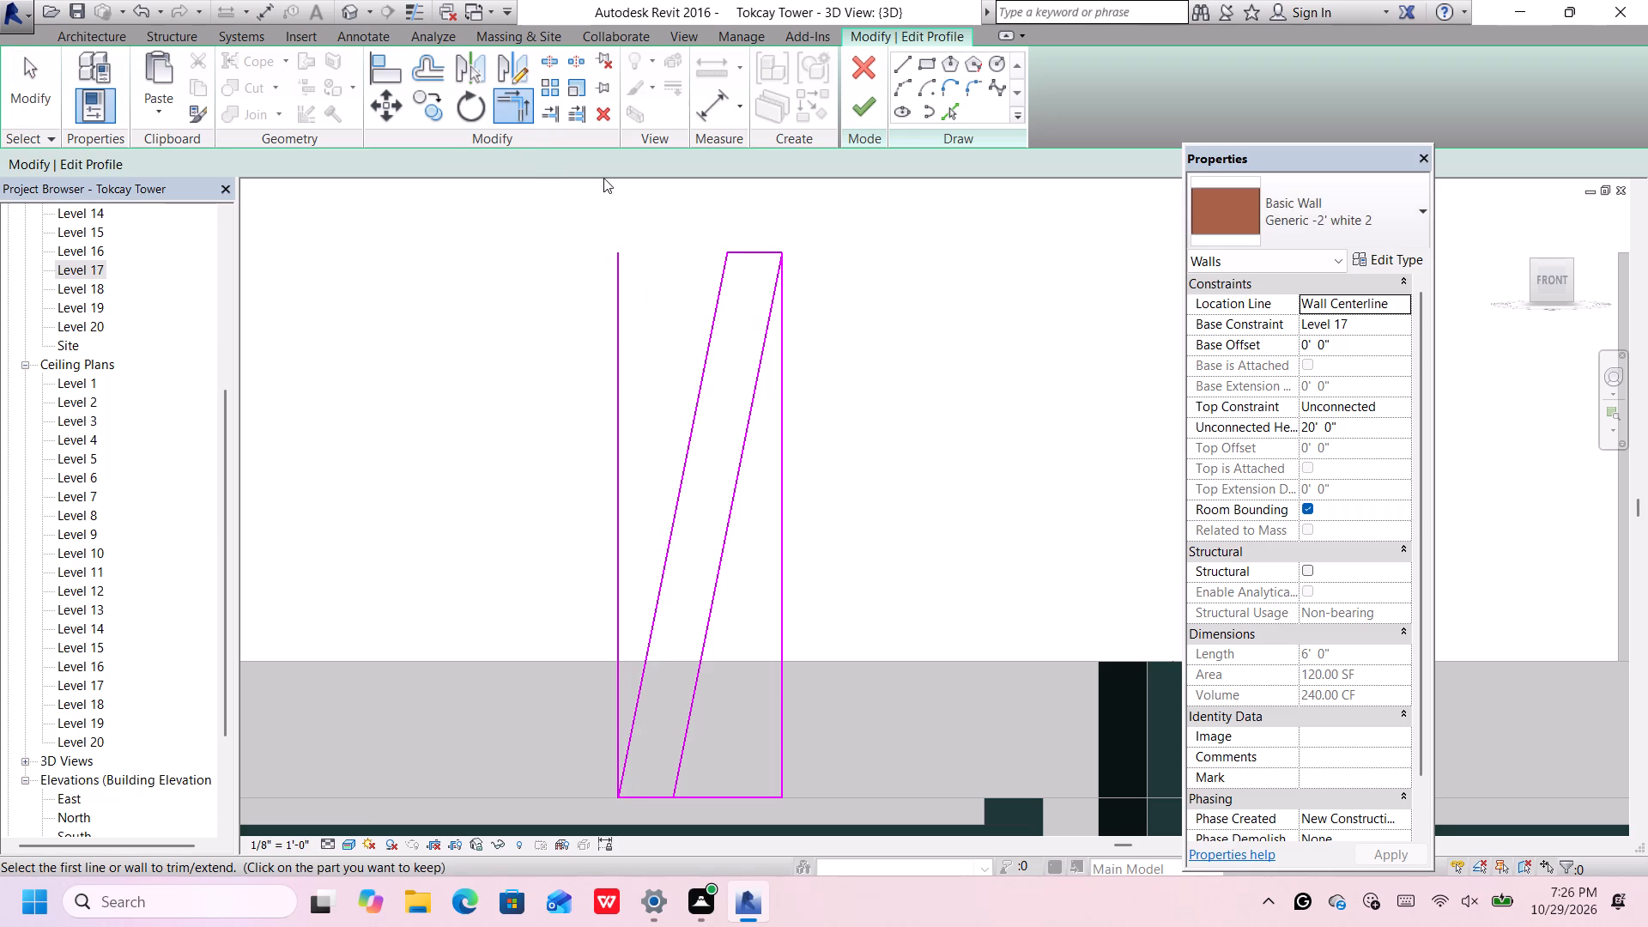
pyautogui.click(693, 721)
pyautogui.click(653, 796)
pyautogui.press('Escape')
# Delete the two leftover vertical side edges and finish the west feature wall's slanted profile.
pyautogui.click(620, 548)
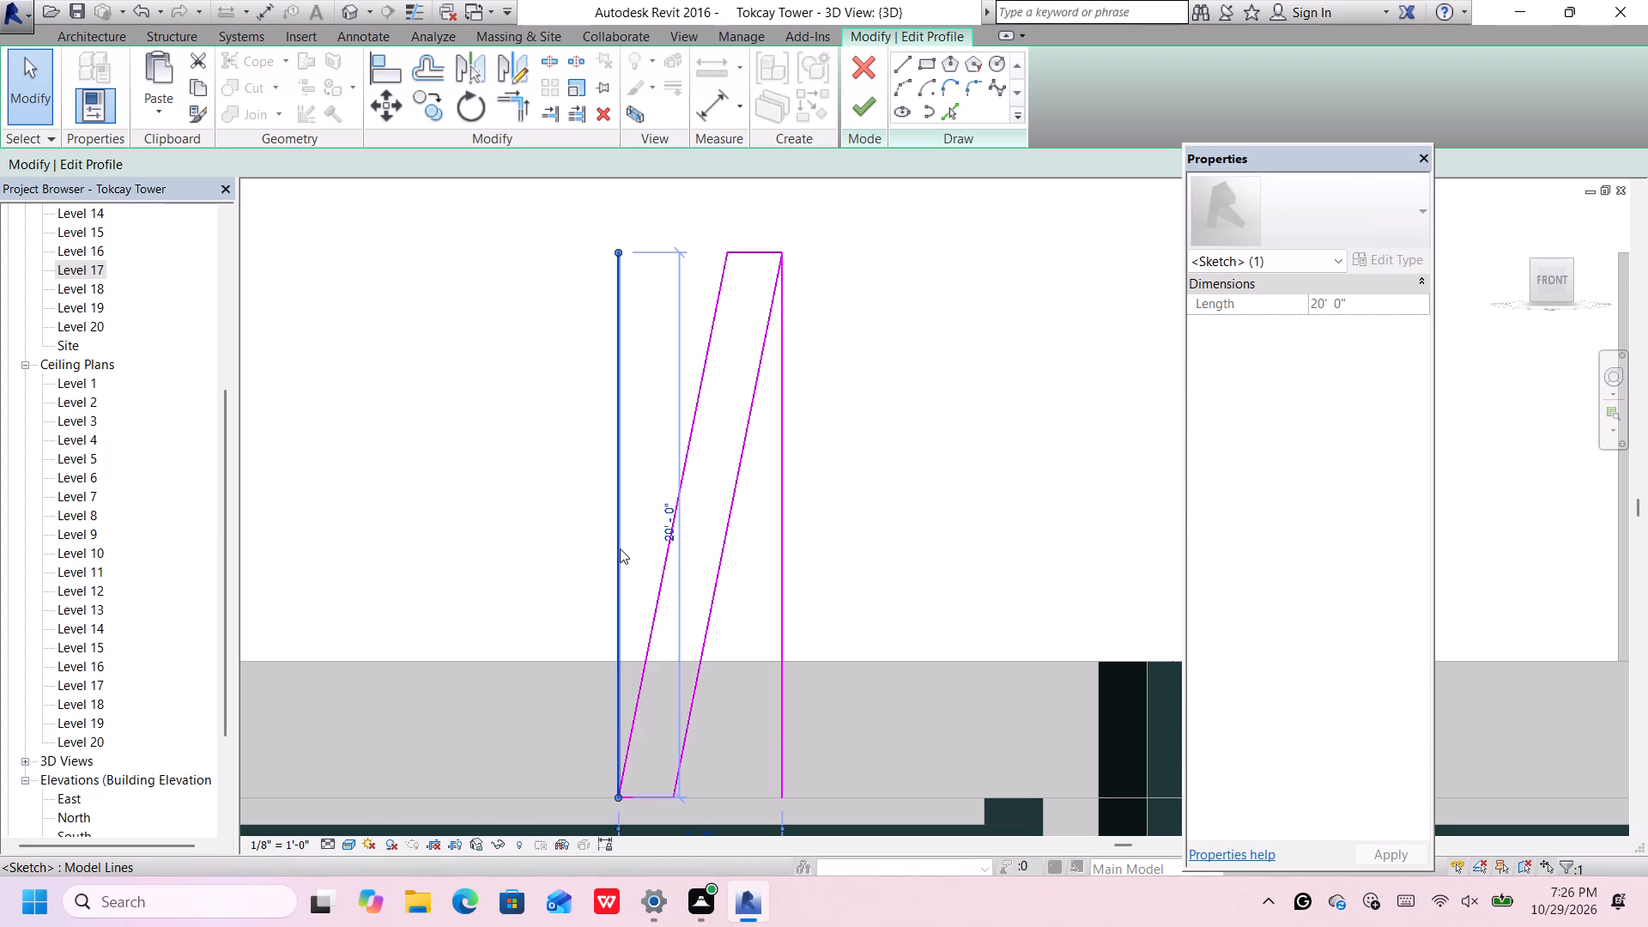
pyautogui.press('Delete')
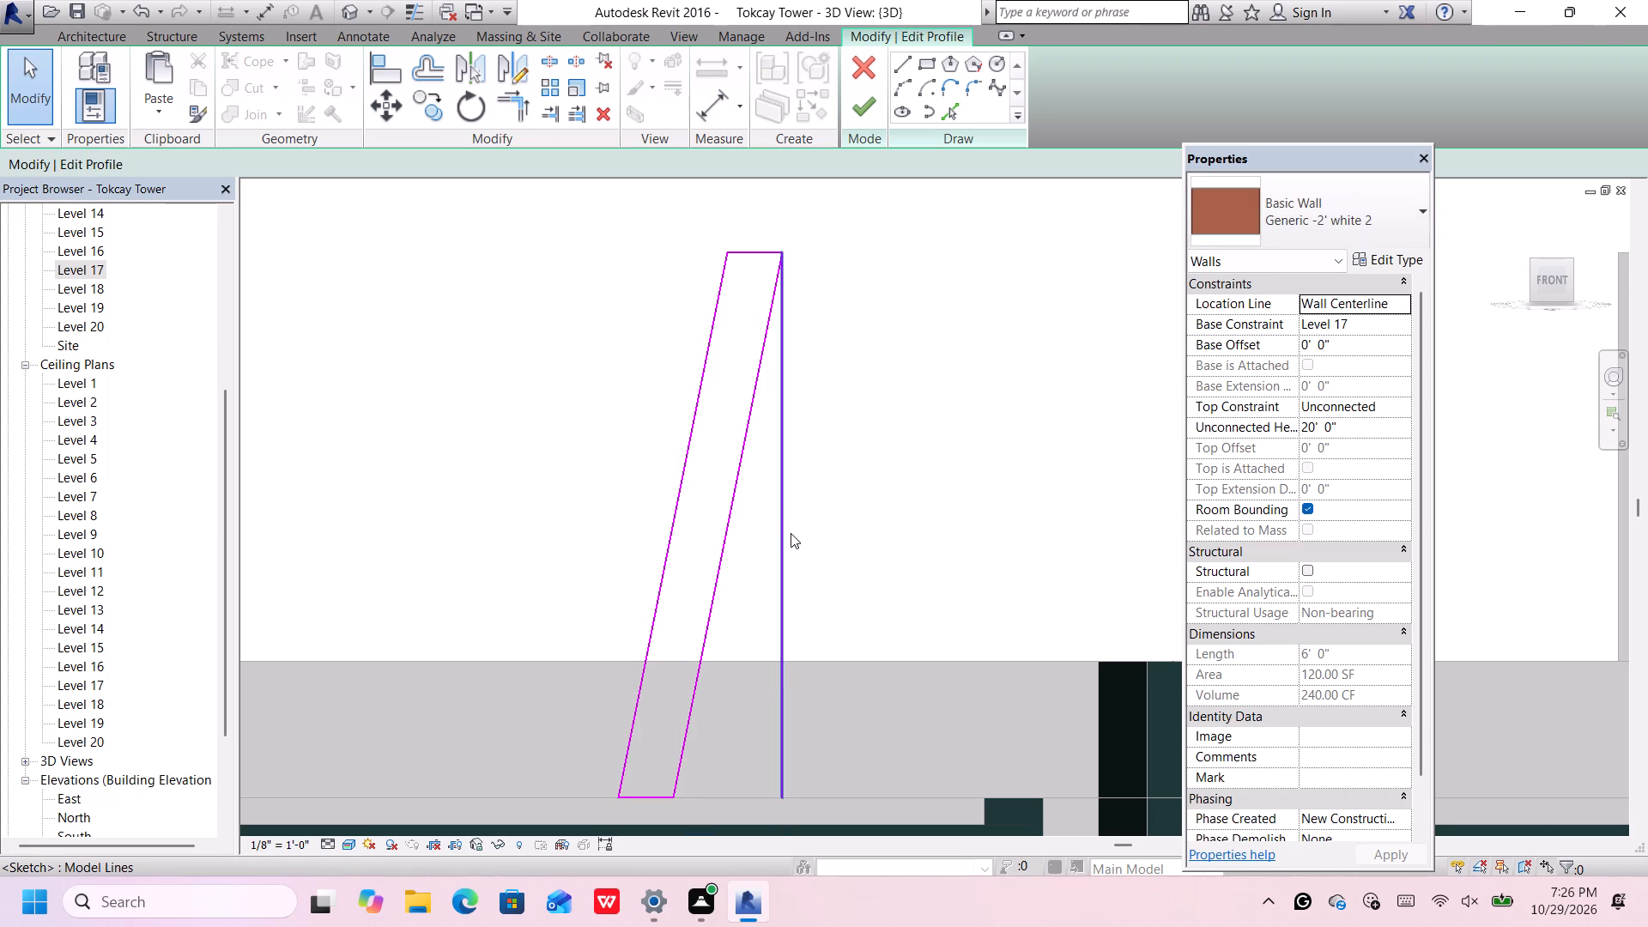
pyautogui.click(782, 528)
pyautogui.press('Delete')
pyautogui.scroll(-4, 760, 524)
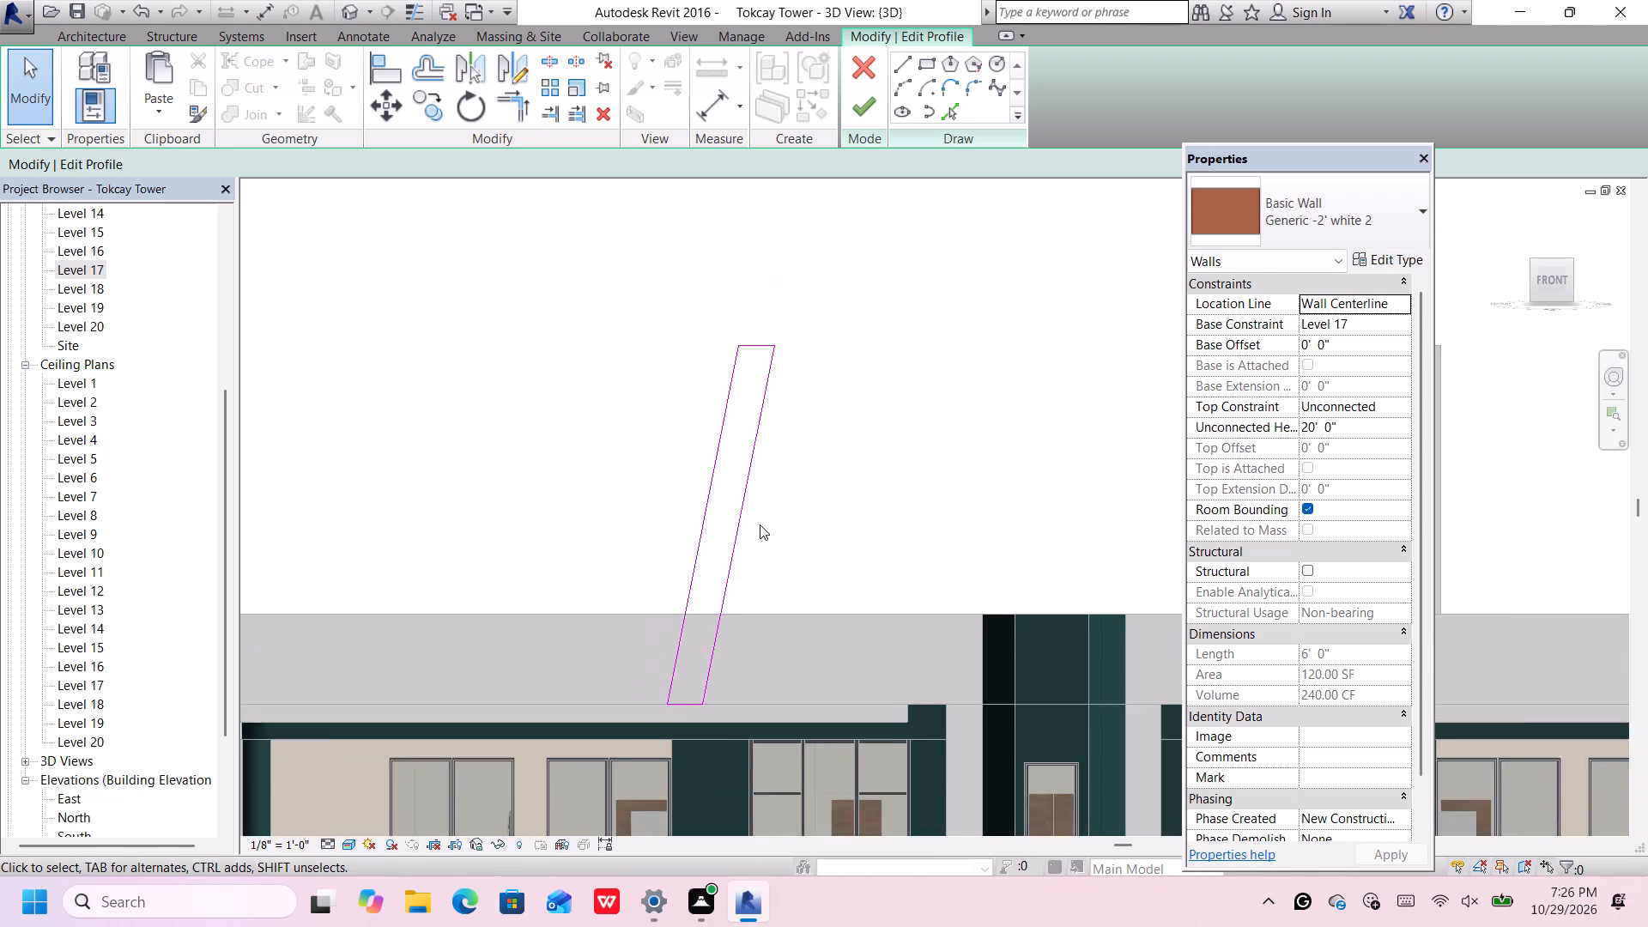
pyautogui.scroll(-4, 757, 524)
pyautogui.moveTo(754, 523); pyautogui.dragTo(651, 513, button='middle')
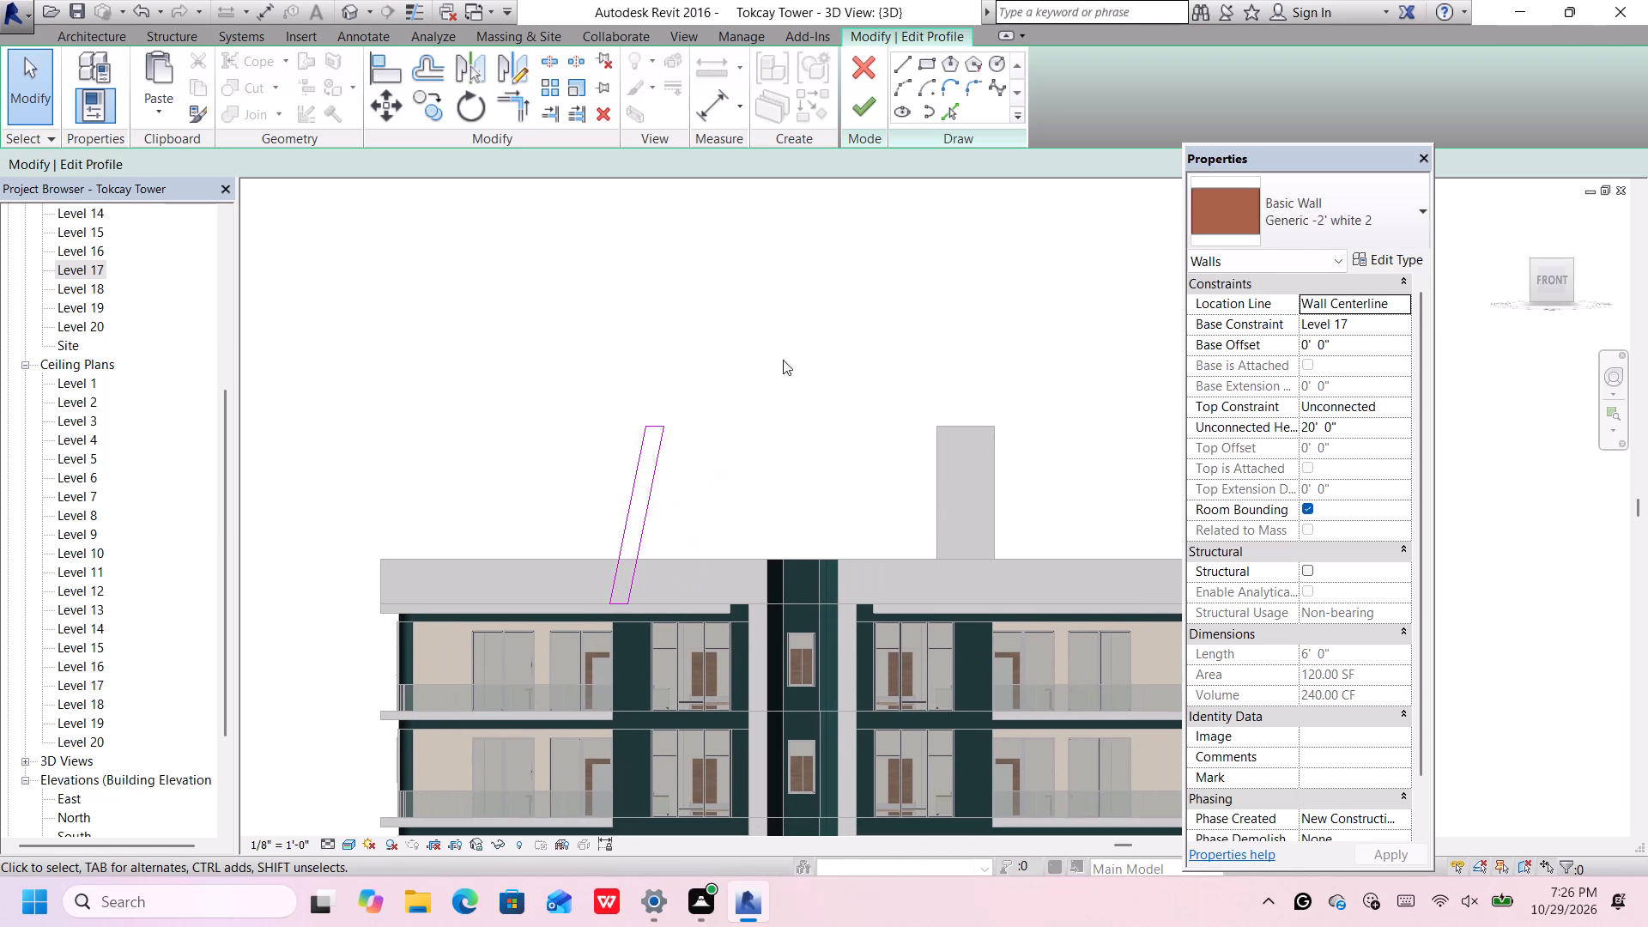
pyautogui.click(868, 114)
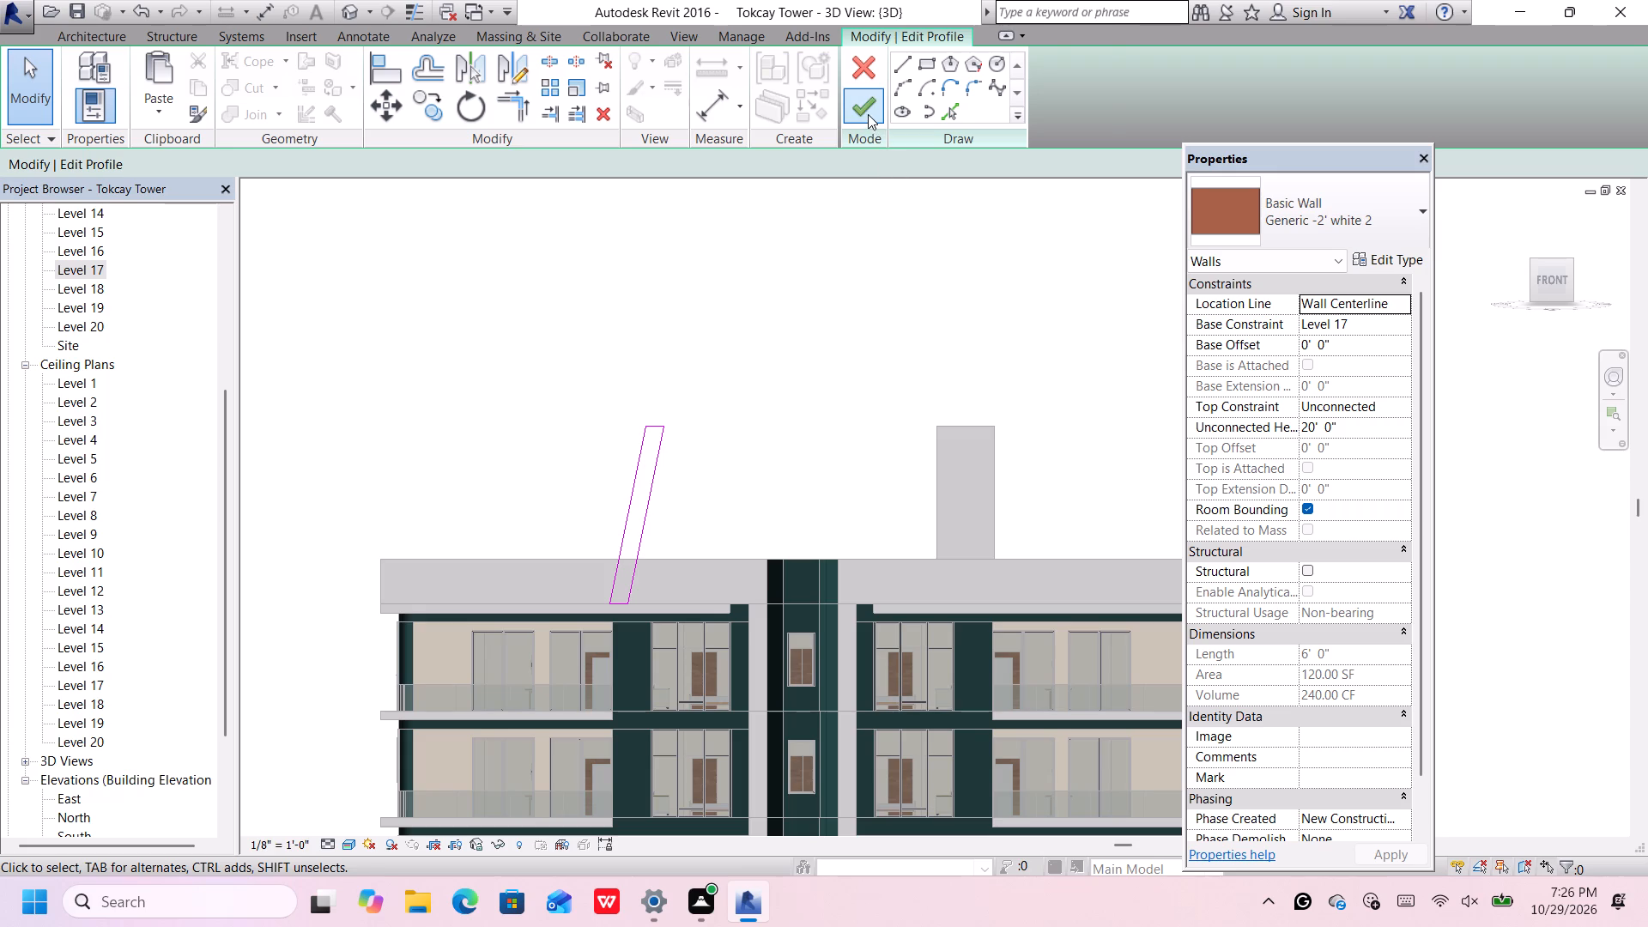
pyautogui.click(806, 425)
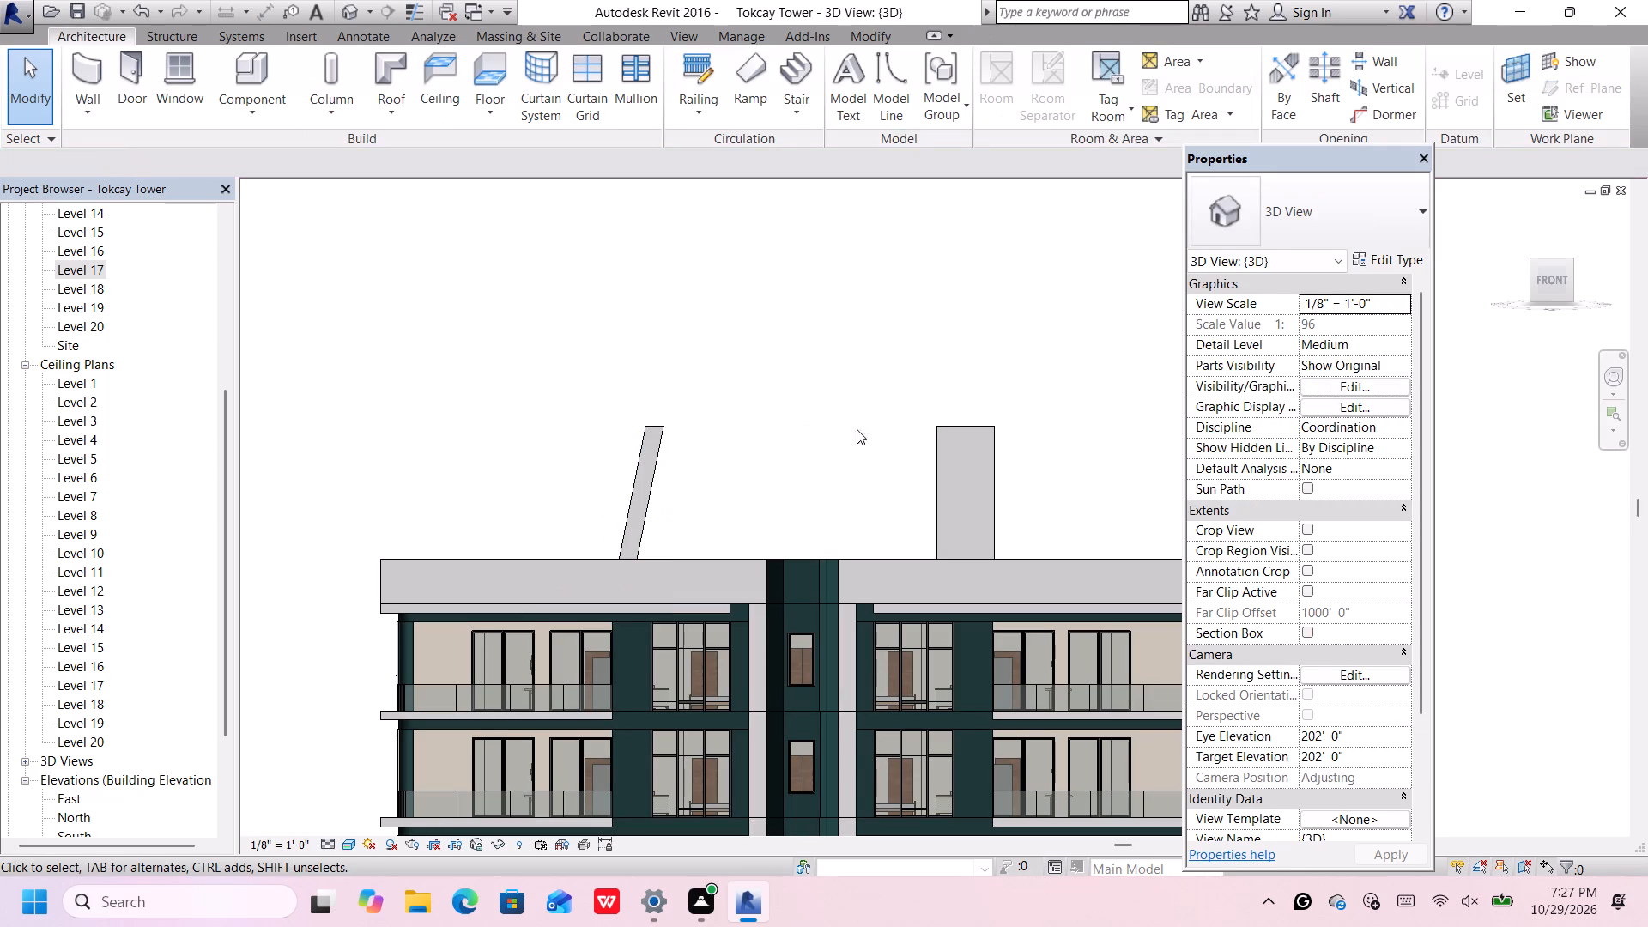
# Open the east feature wall's profile for editing and offset copies of its side, top and bottom edges 2' inward.
pyautogui.click(936, 451)
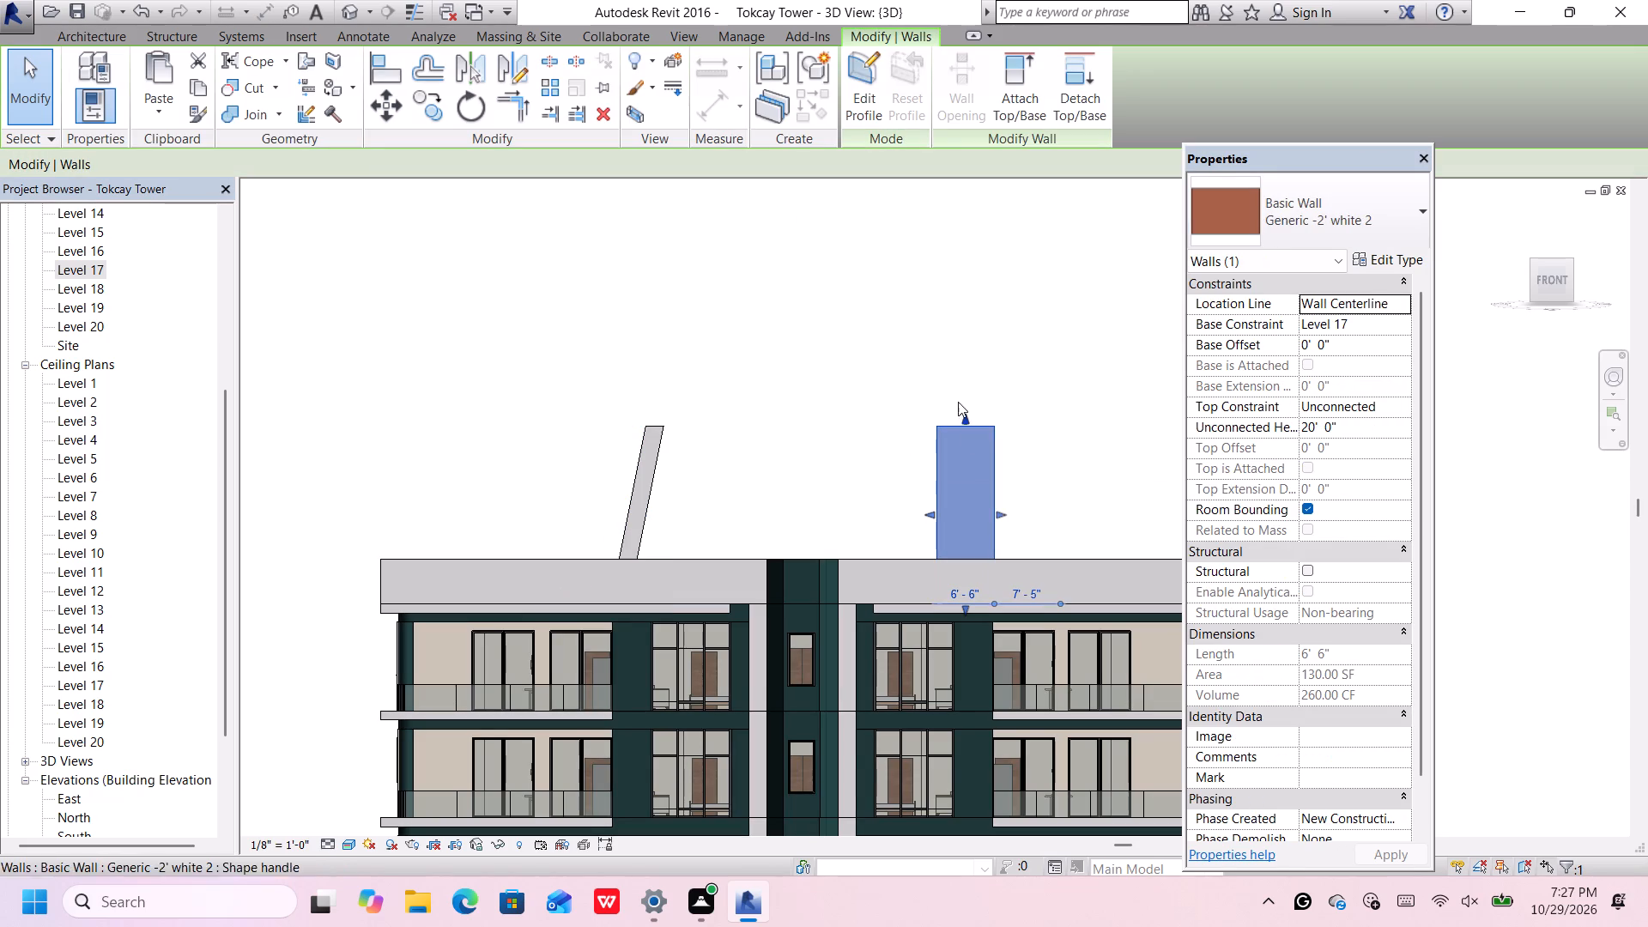
pyautogui.click(865, 104)
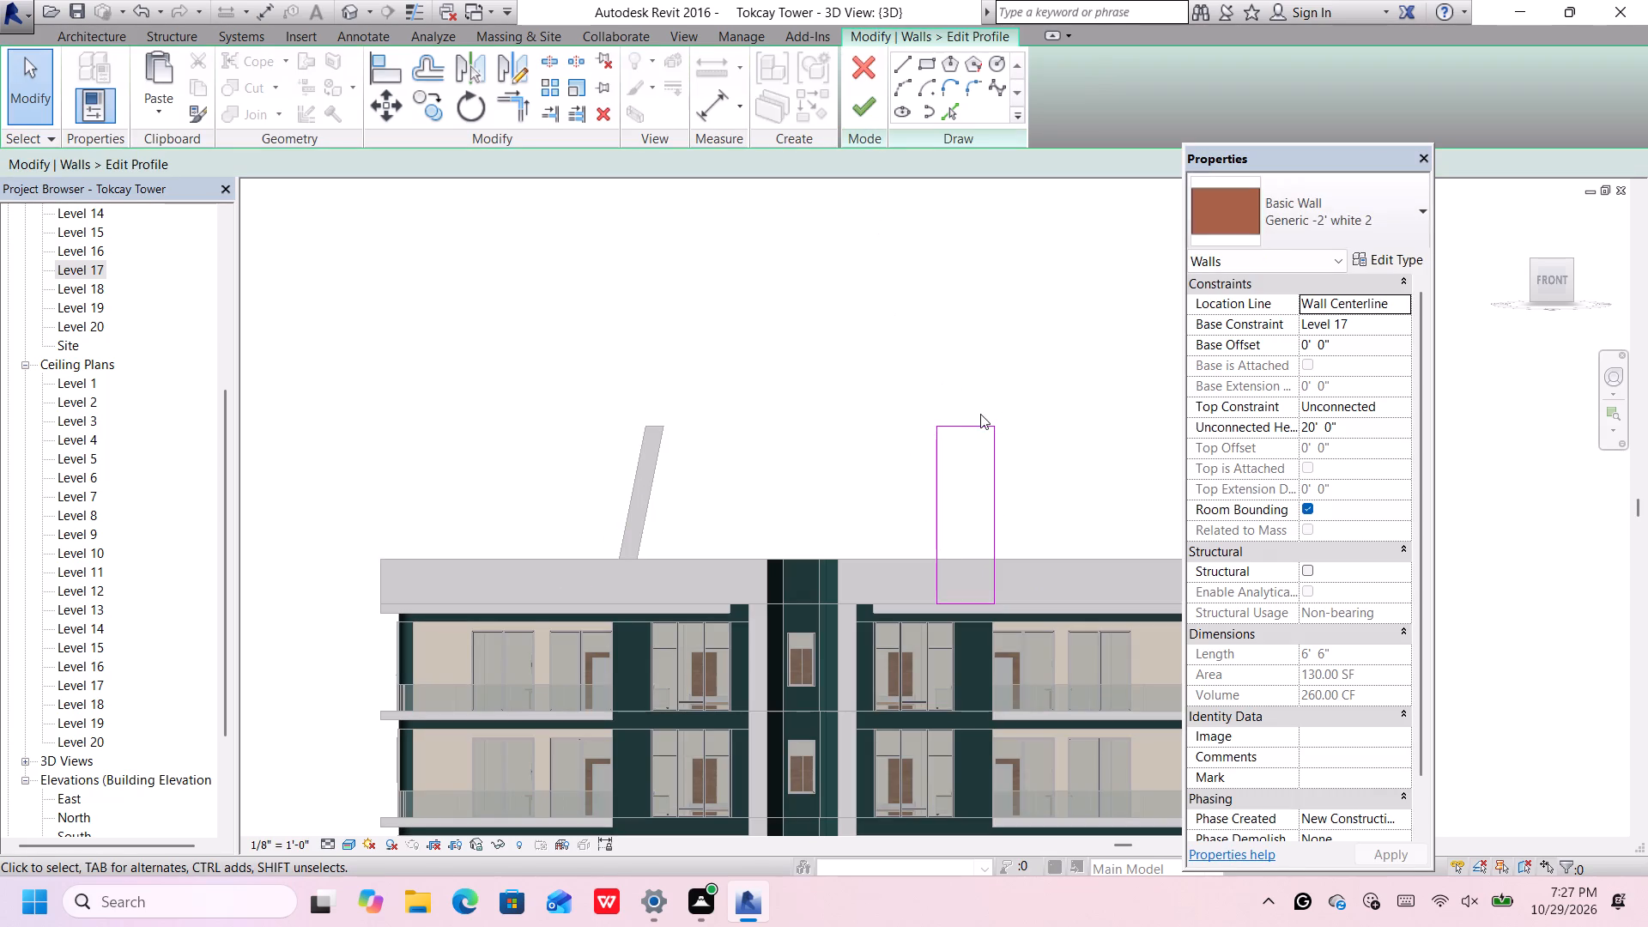
pyautogui.moveTo(1045, 457); pyautogui.dragTo(950, 399, button='middle')
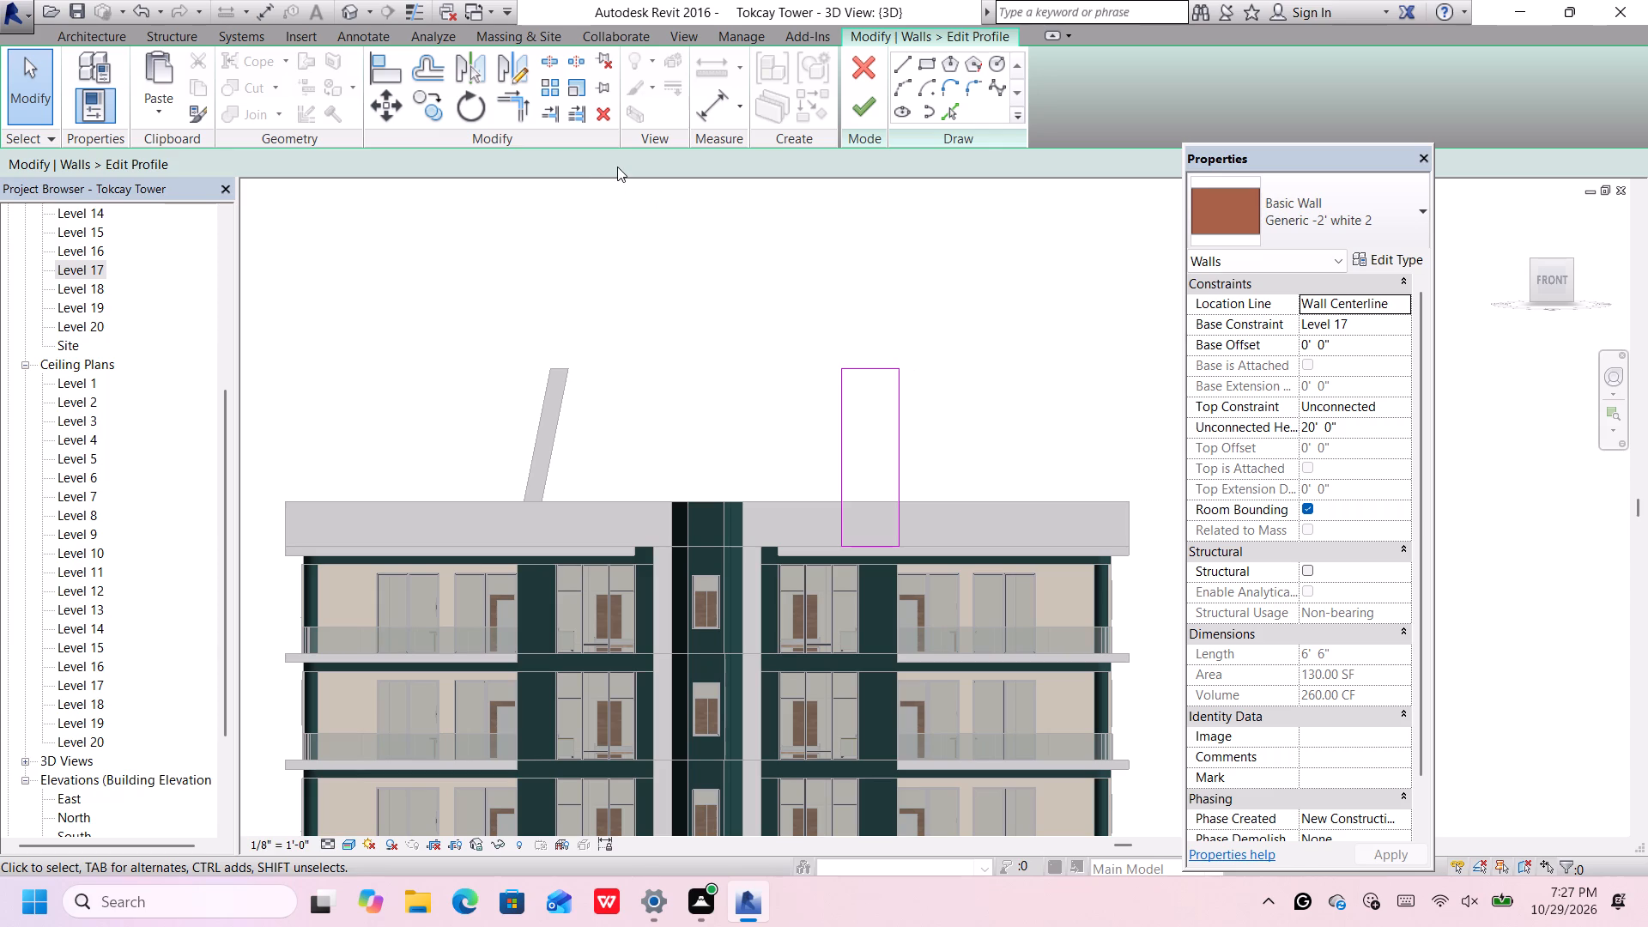
pyautogui.click(421, 69)
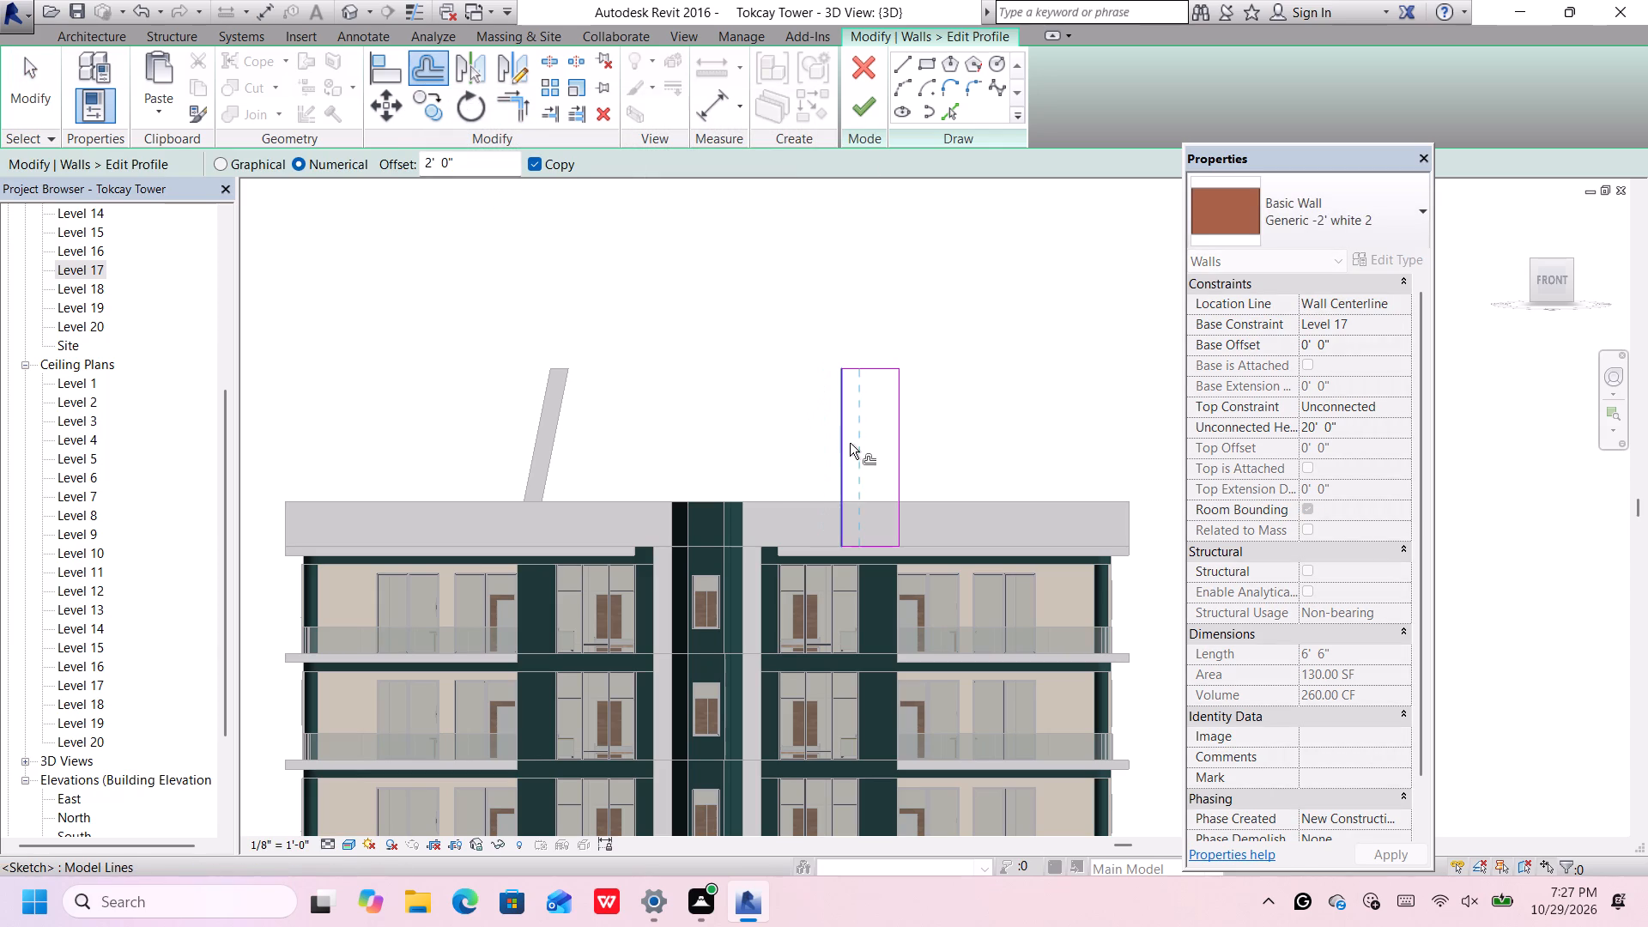
pyautogui.click(850, 443)
pyautogui.click(893, 452)
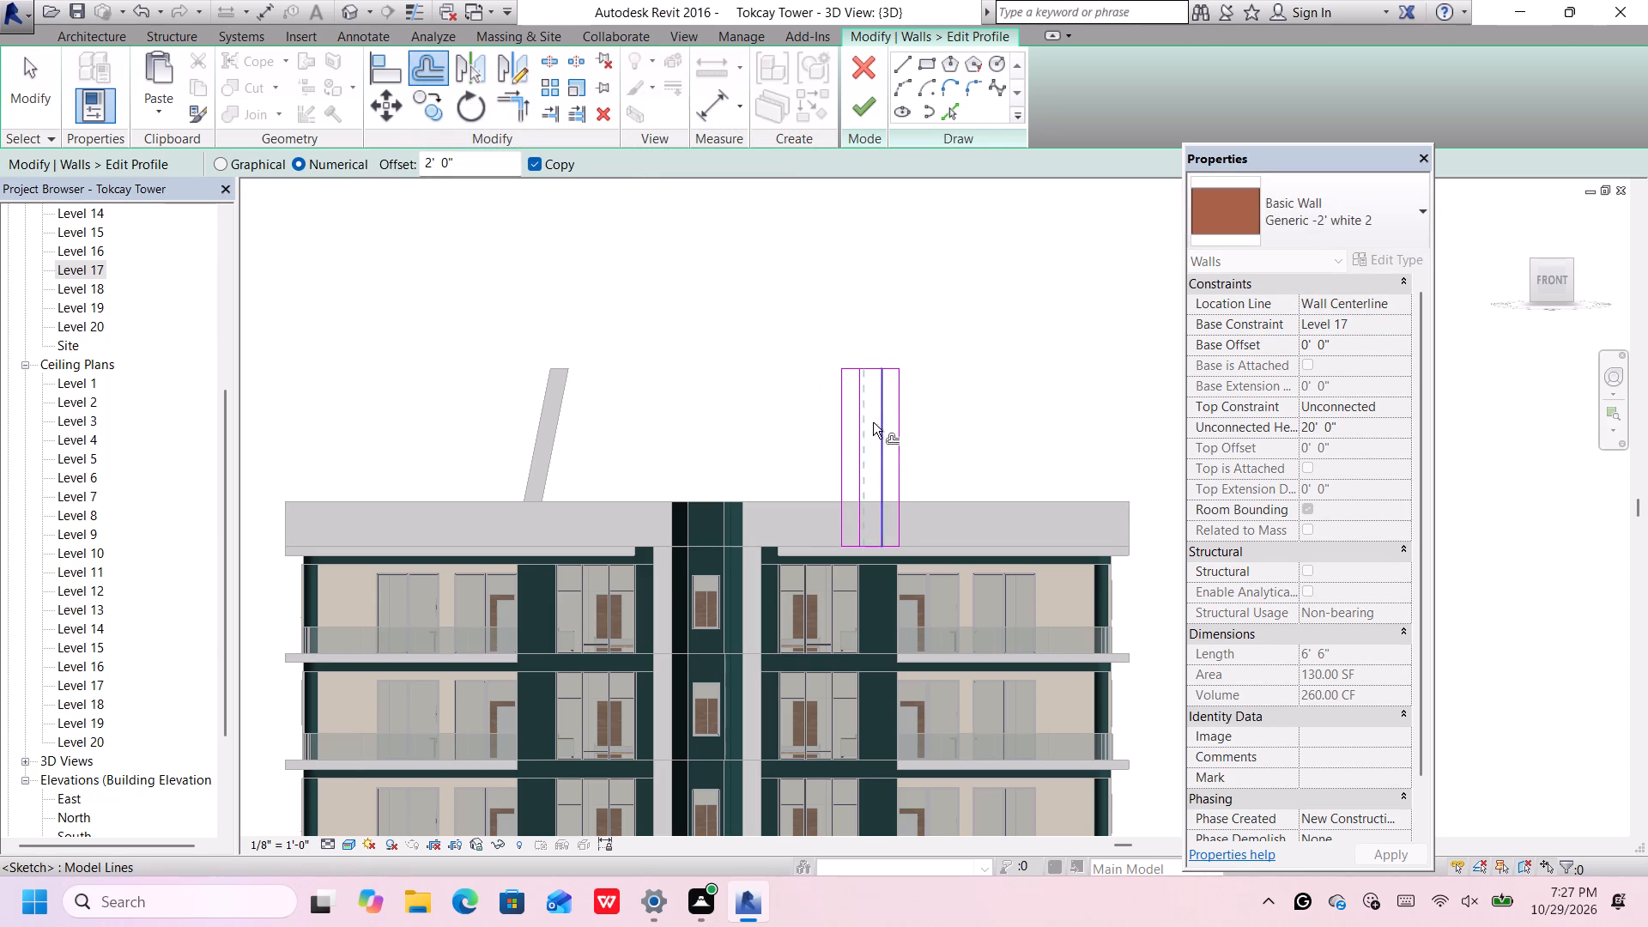
pyautogui.scroll(3, 869, 379)
pyautogui.click(872, 367)
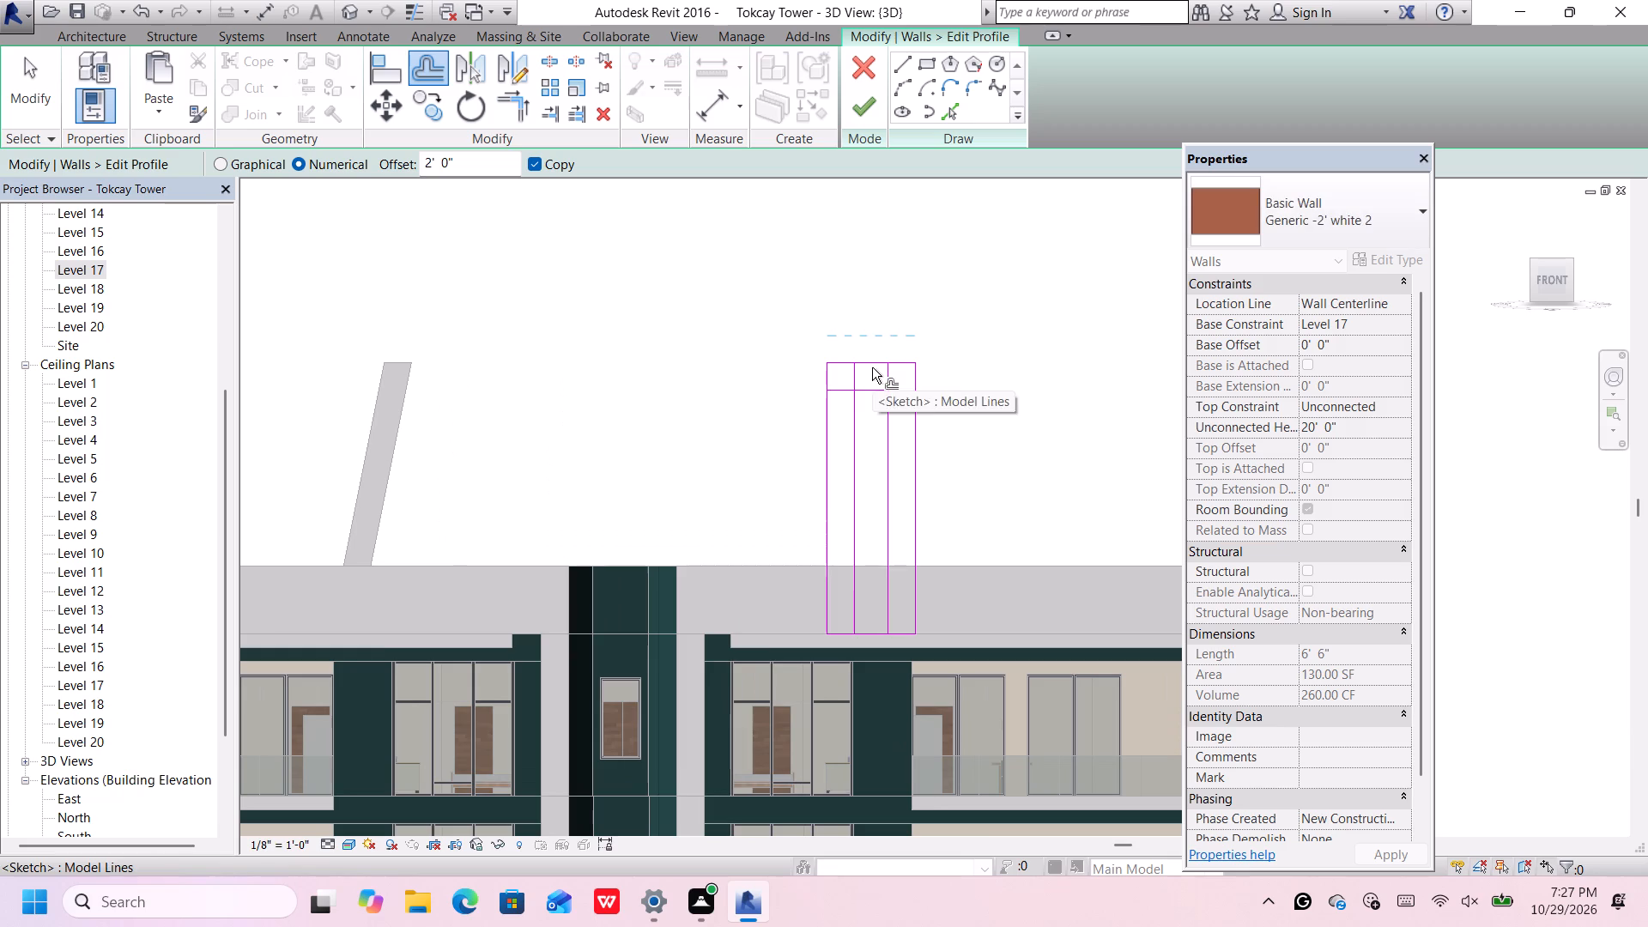
pyautogui.click(872, 634)
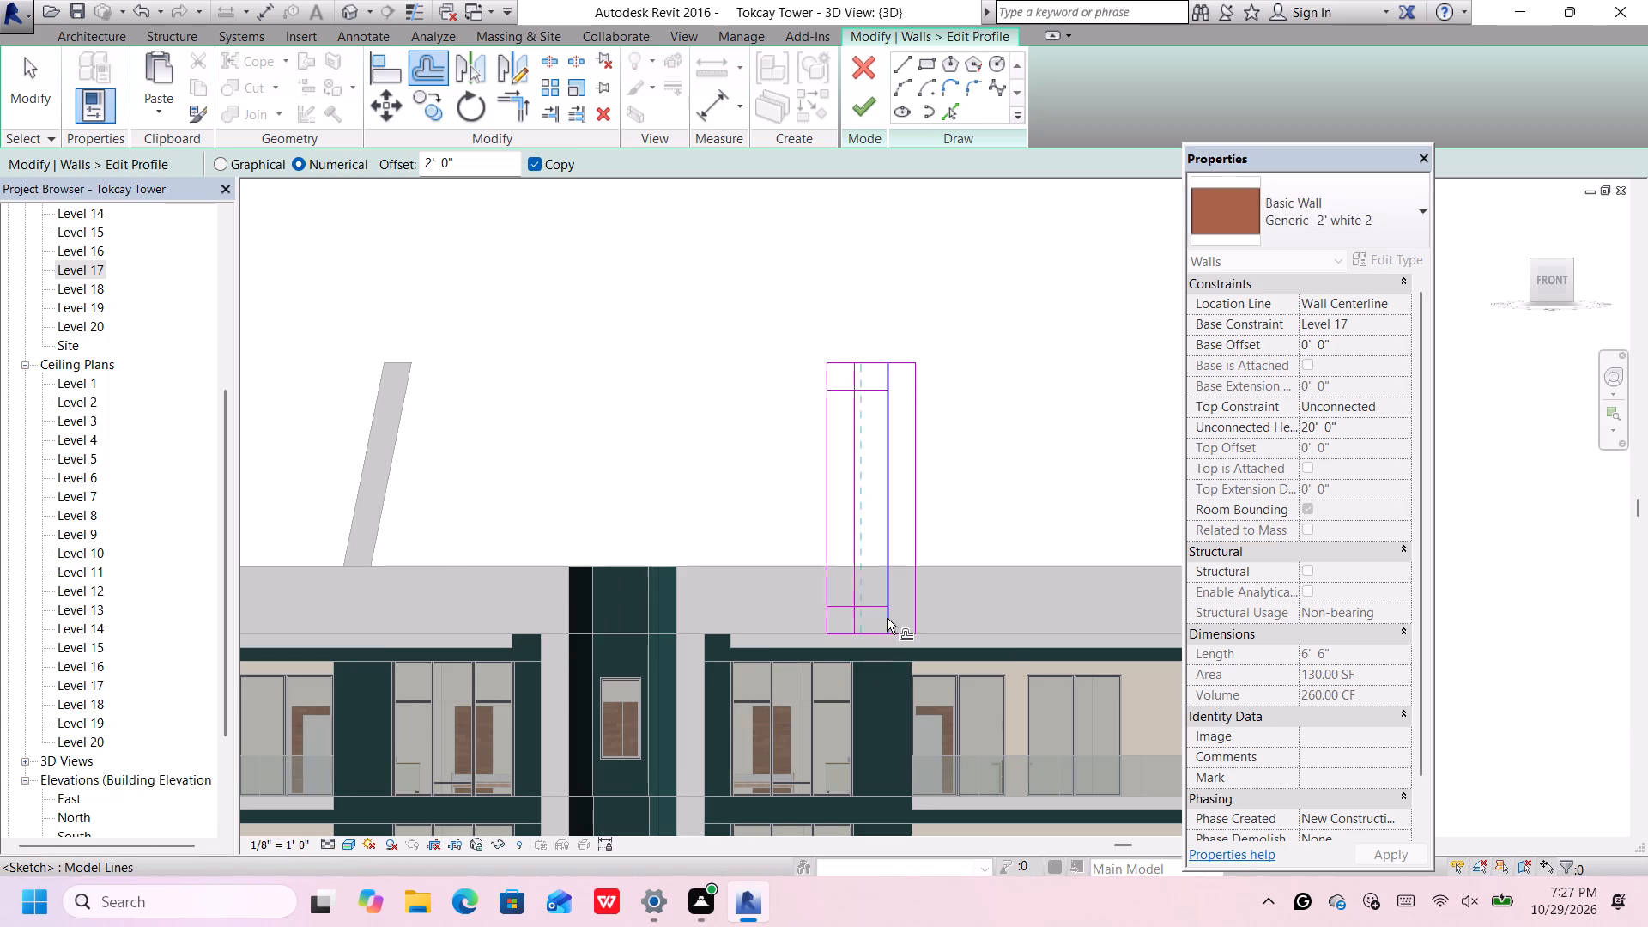
pyautogui.scroll(4, 890, 615)
pyautogui.moveTo(957, 445); pyautogui.dragTo(899, 551, button='middle')
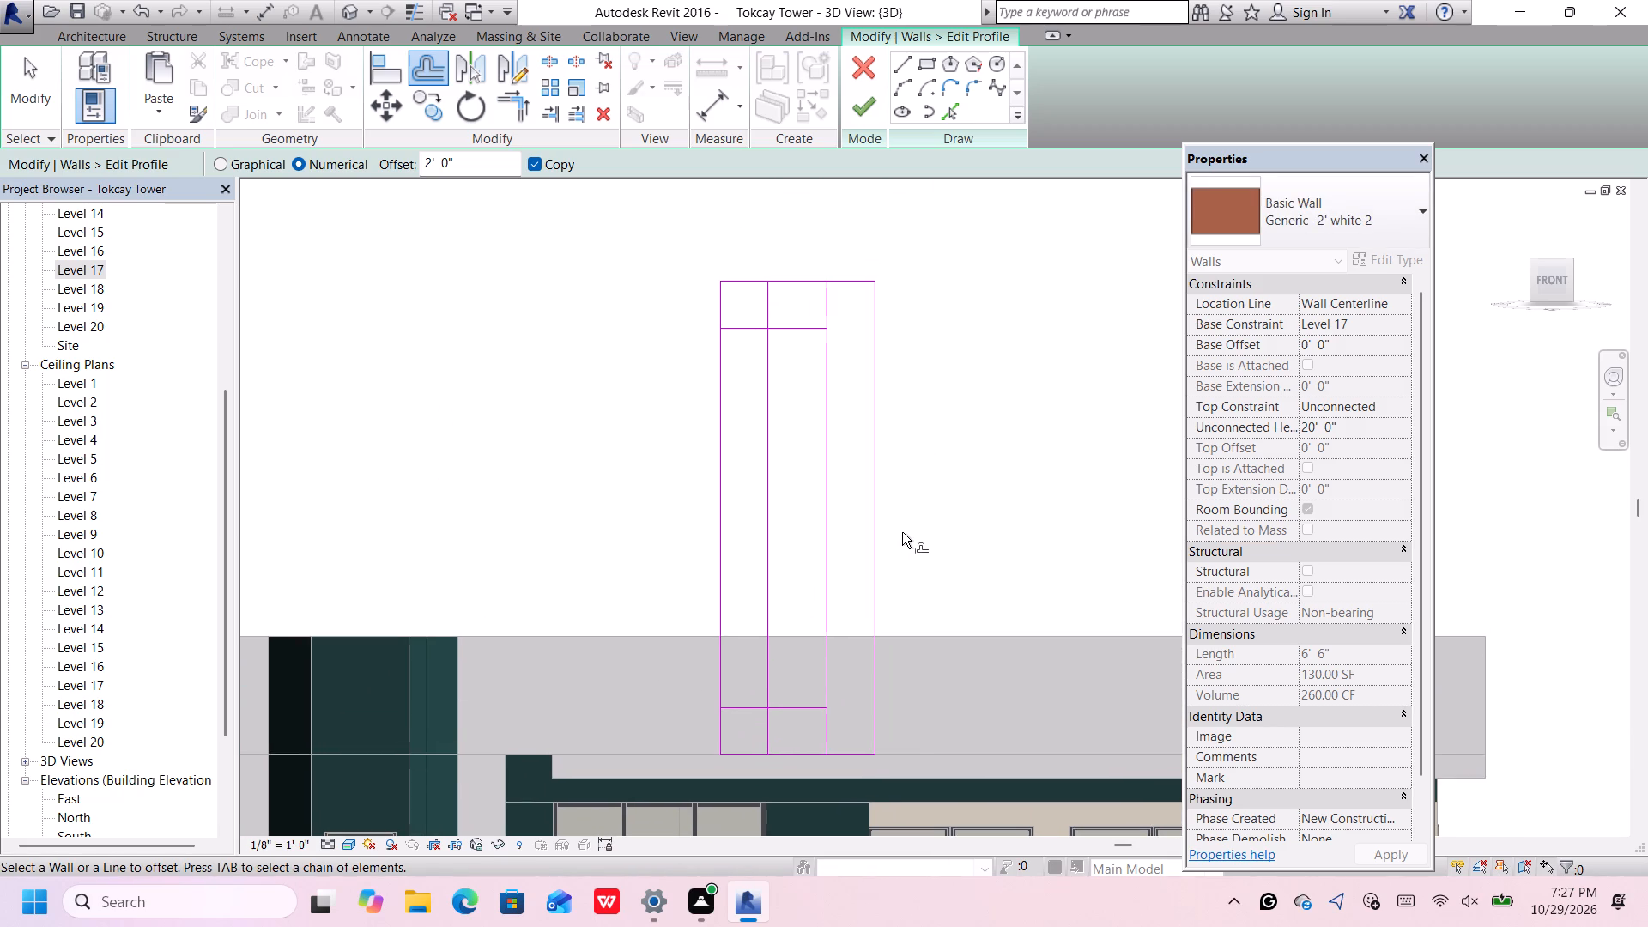
pyautogui.press('Escape')
pyautogui.press('space')
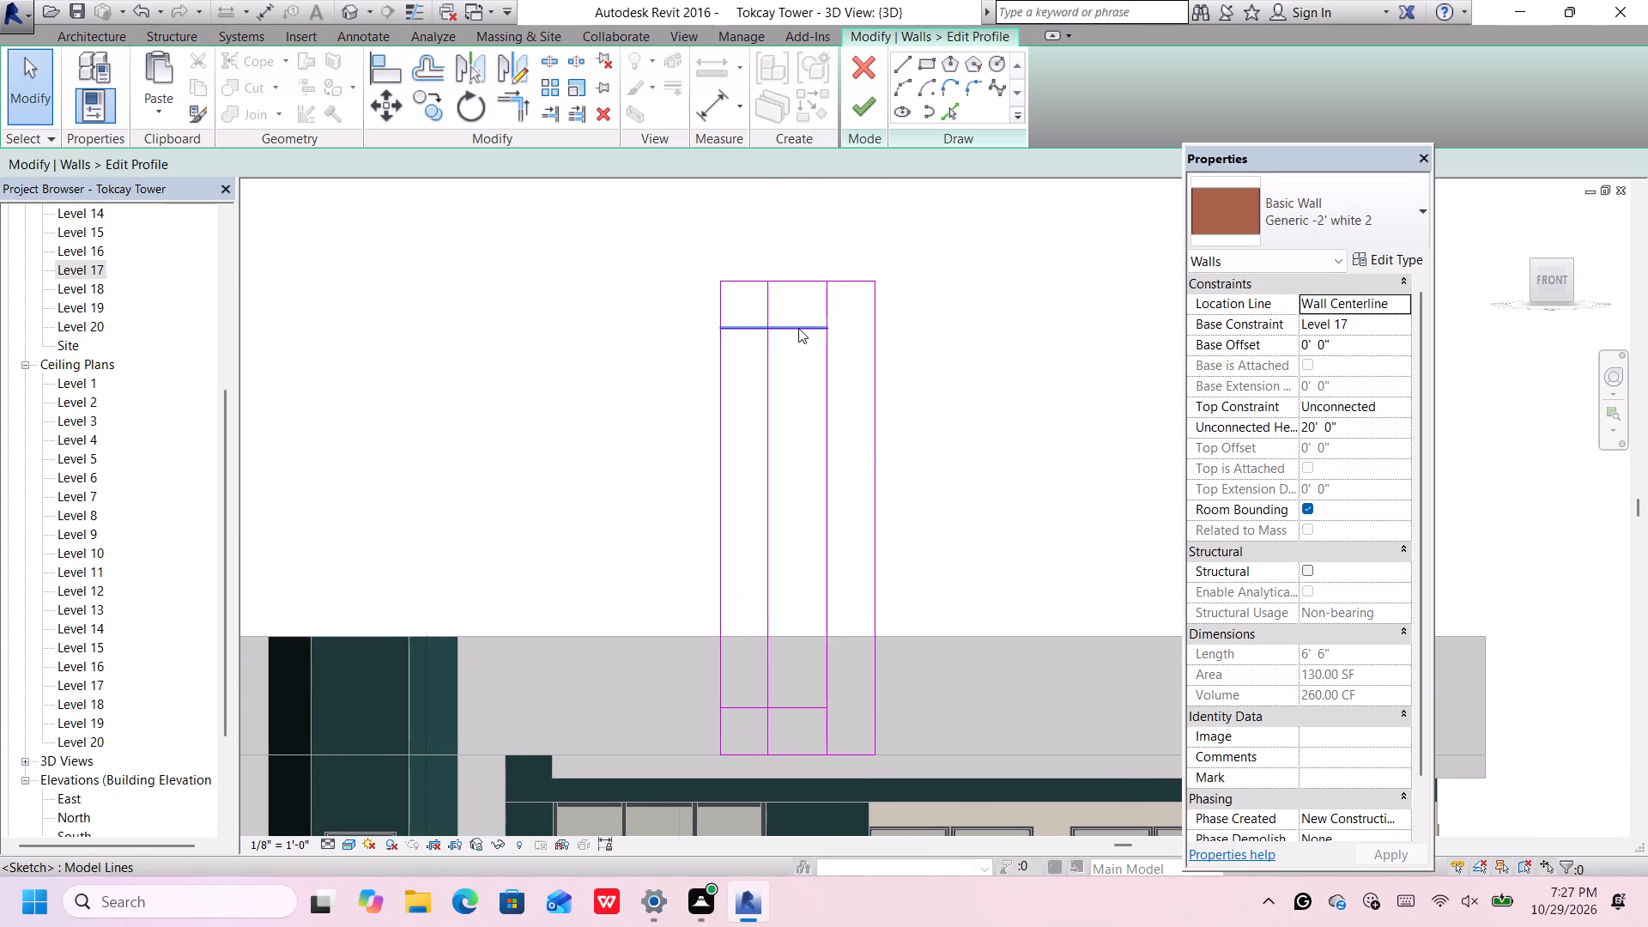
# Extend the upper and lower horizontal offset lines east to meet the profile's outer edge.
pyautogui.click(798, 328)
pyautogui.moveTo(828, 328); pyautogui.dragTo(867, 324)
pyautogui.click(785, 711)
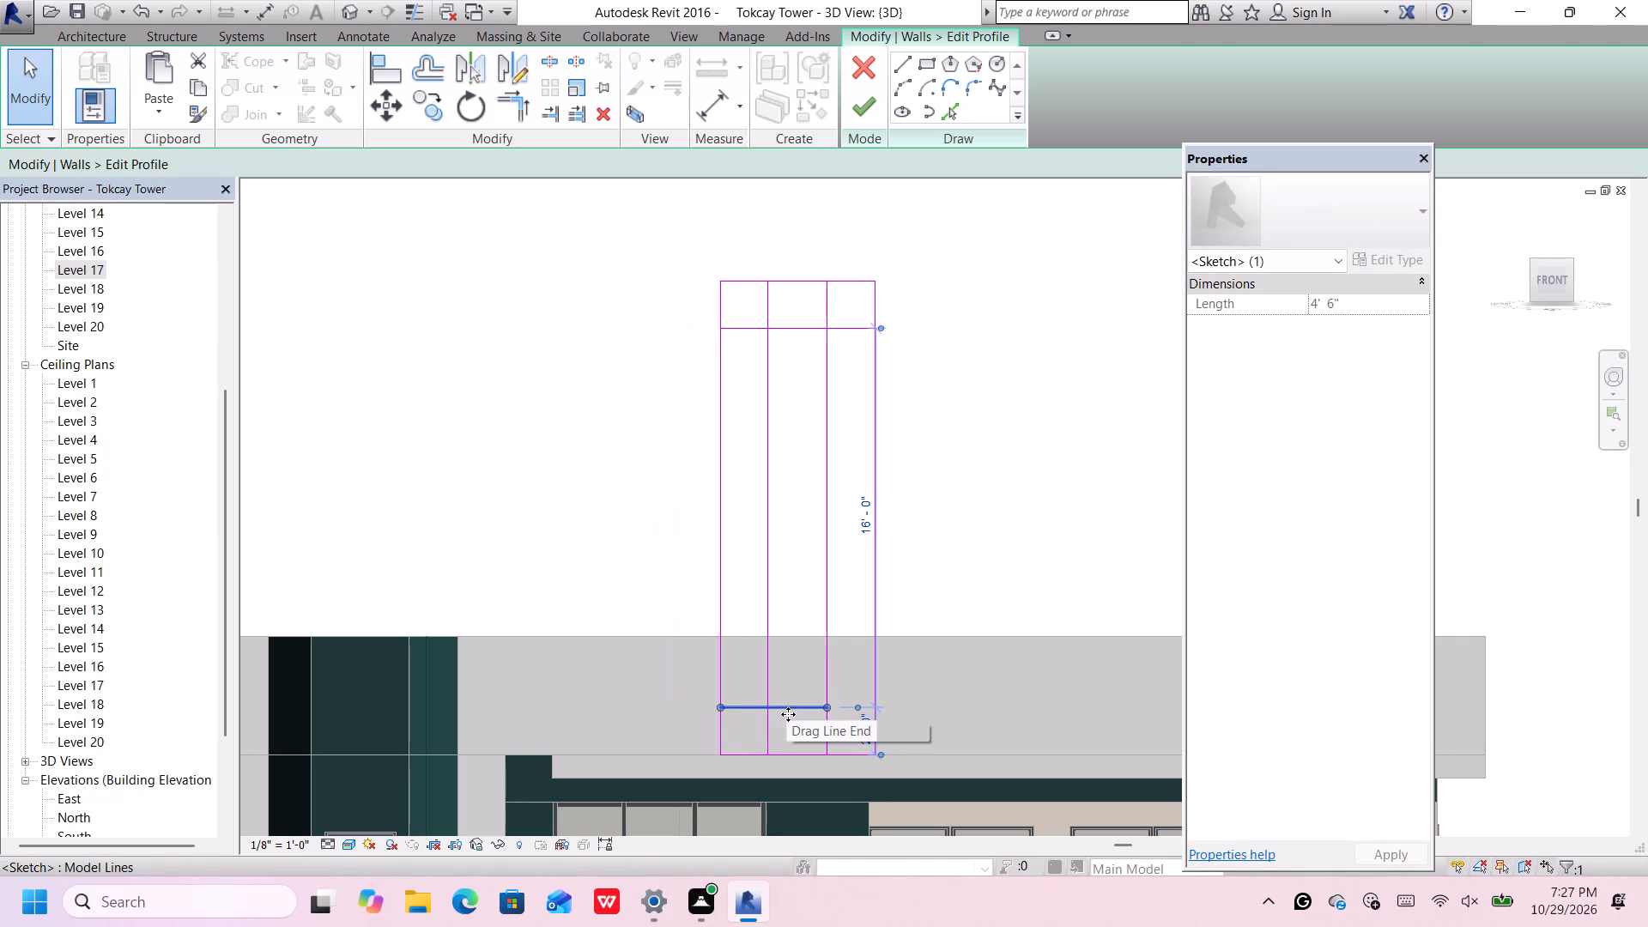
pyautogui.moveTo(825, 708); pyautogui.dragTo(872, 711)
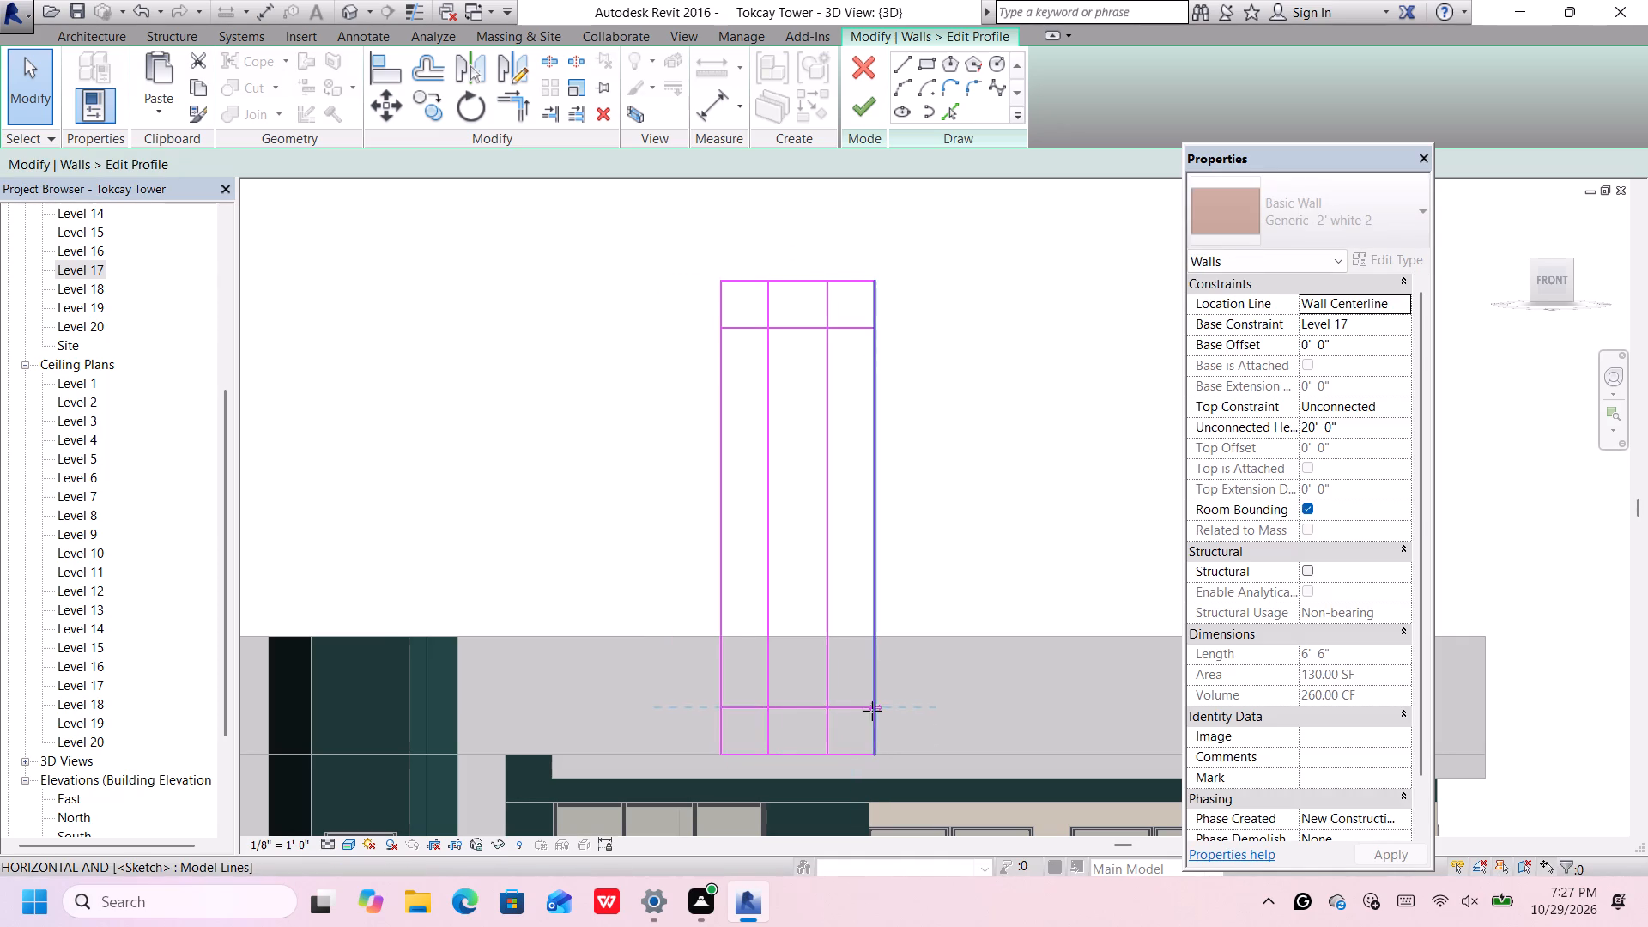
pyautogui.moveTo(872, 711); pyautogui.dragTo(873, 711)
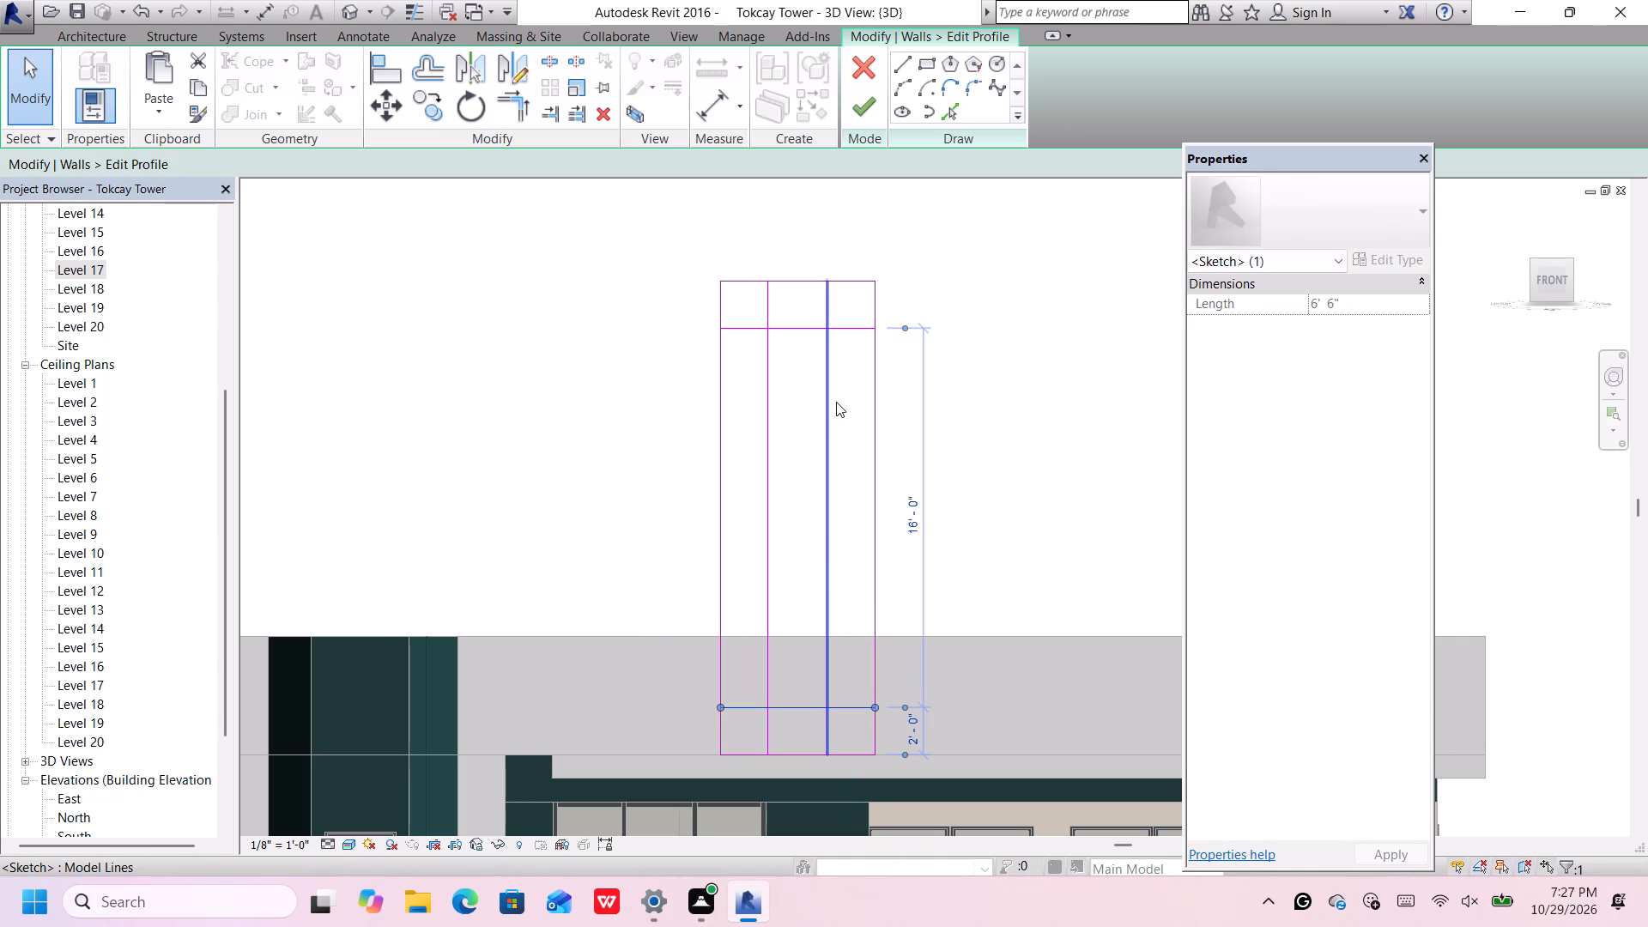
# Draw two parallel diagonals: 2' east of the top-west corner to the bottom-east corner, and top-west corner to 2' short of the bottom-east corner.
pyautogui.click(905, 67)
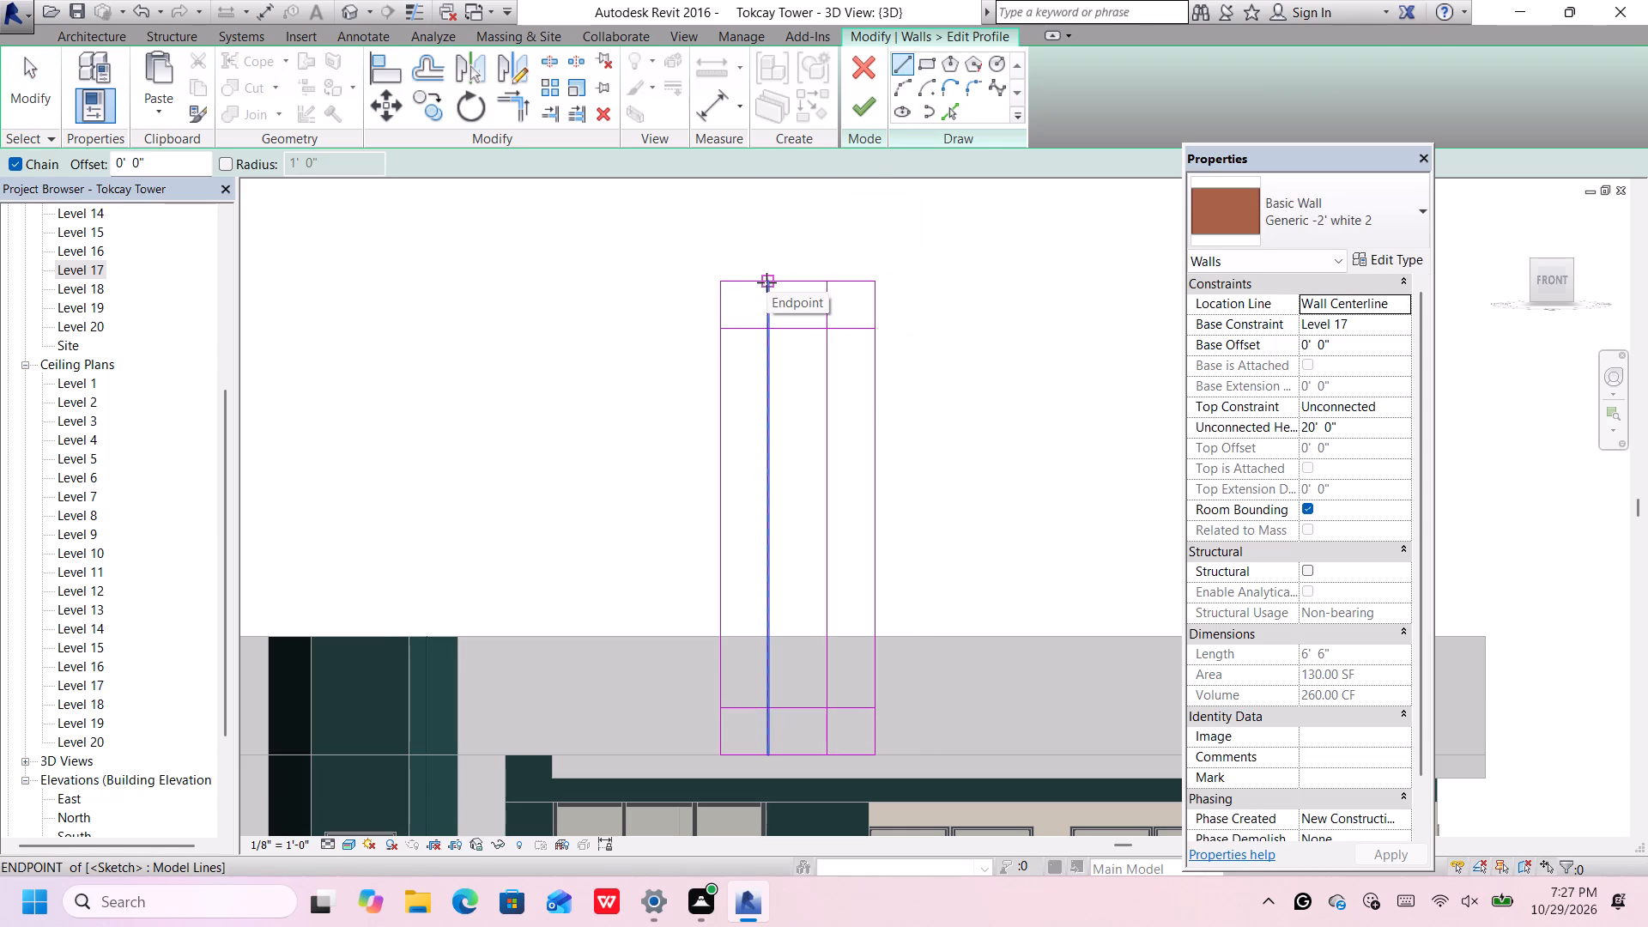
pyautogui.click(766, 282)
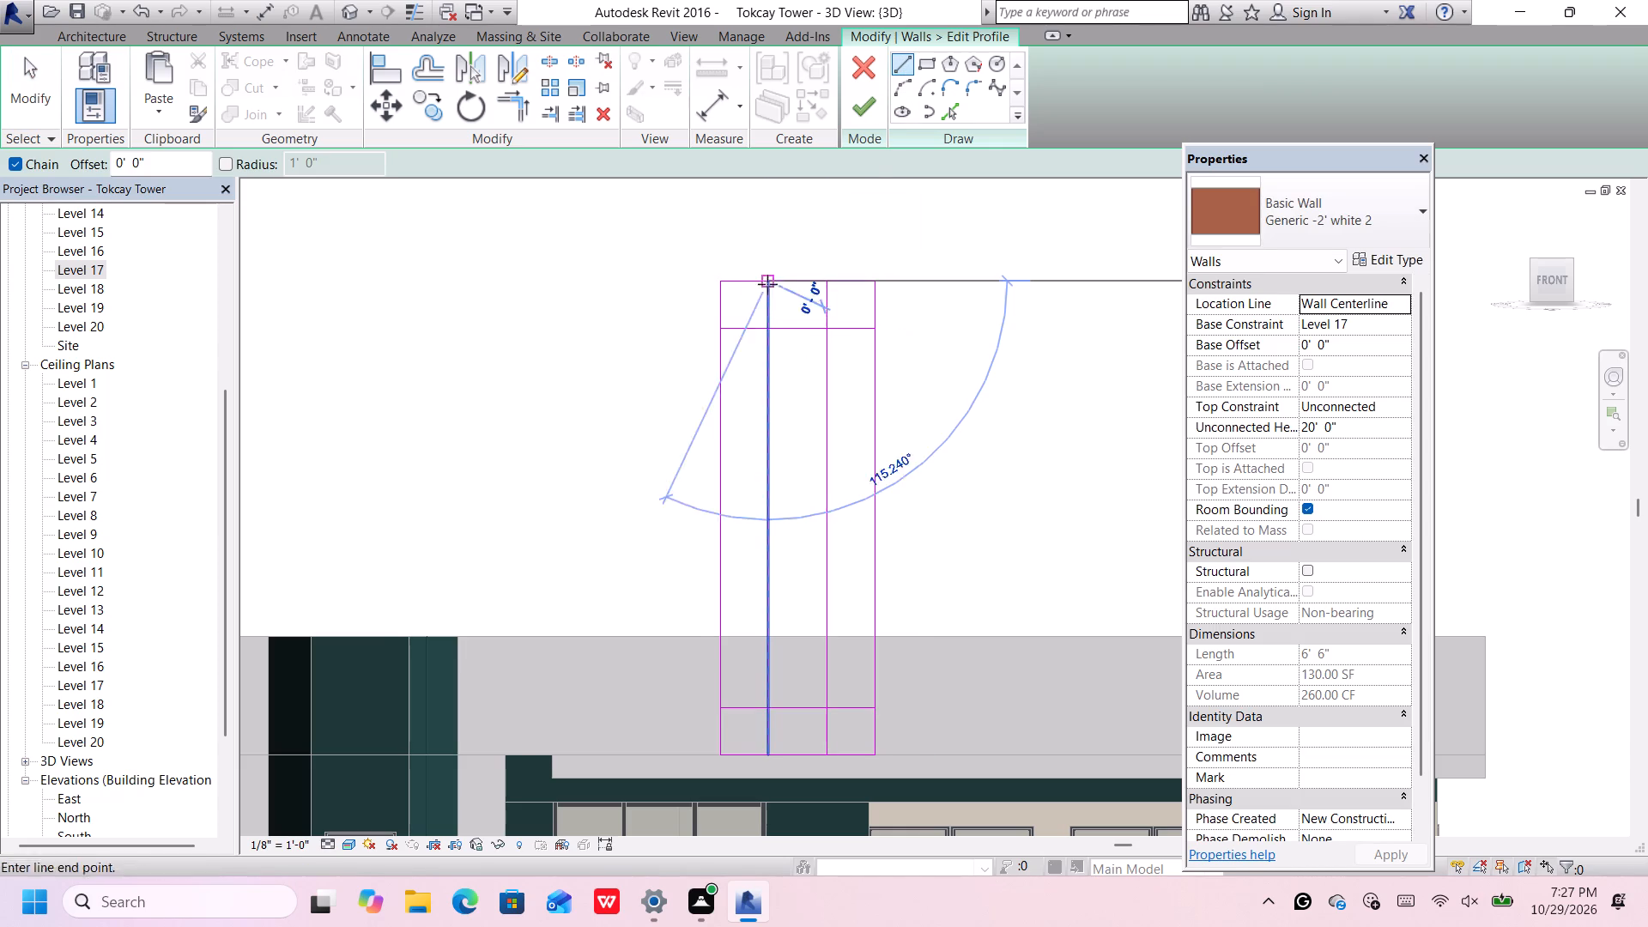
pyautogui.click(876, 759)
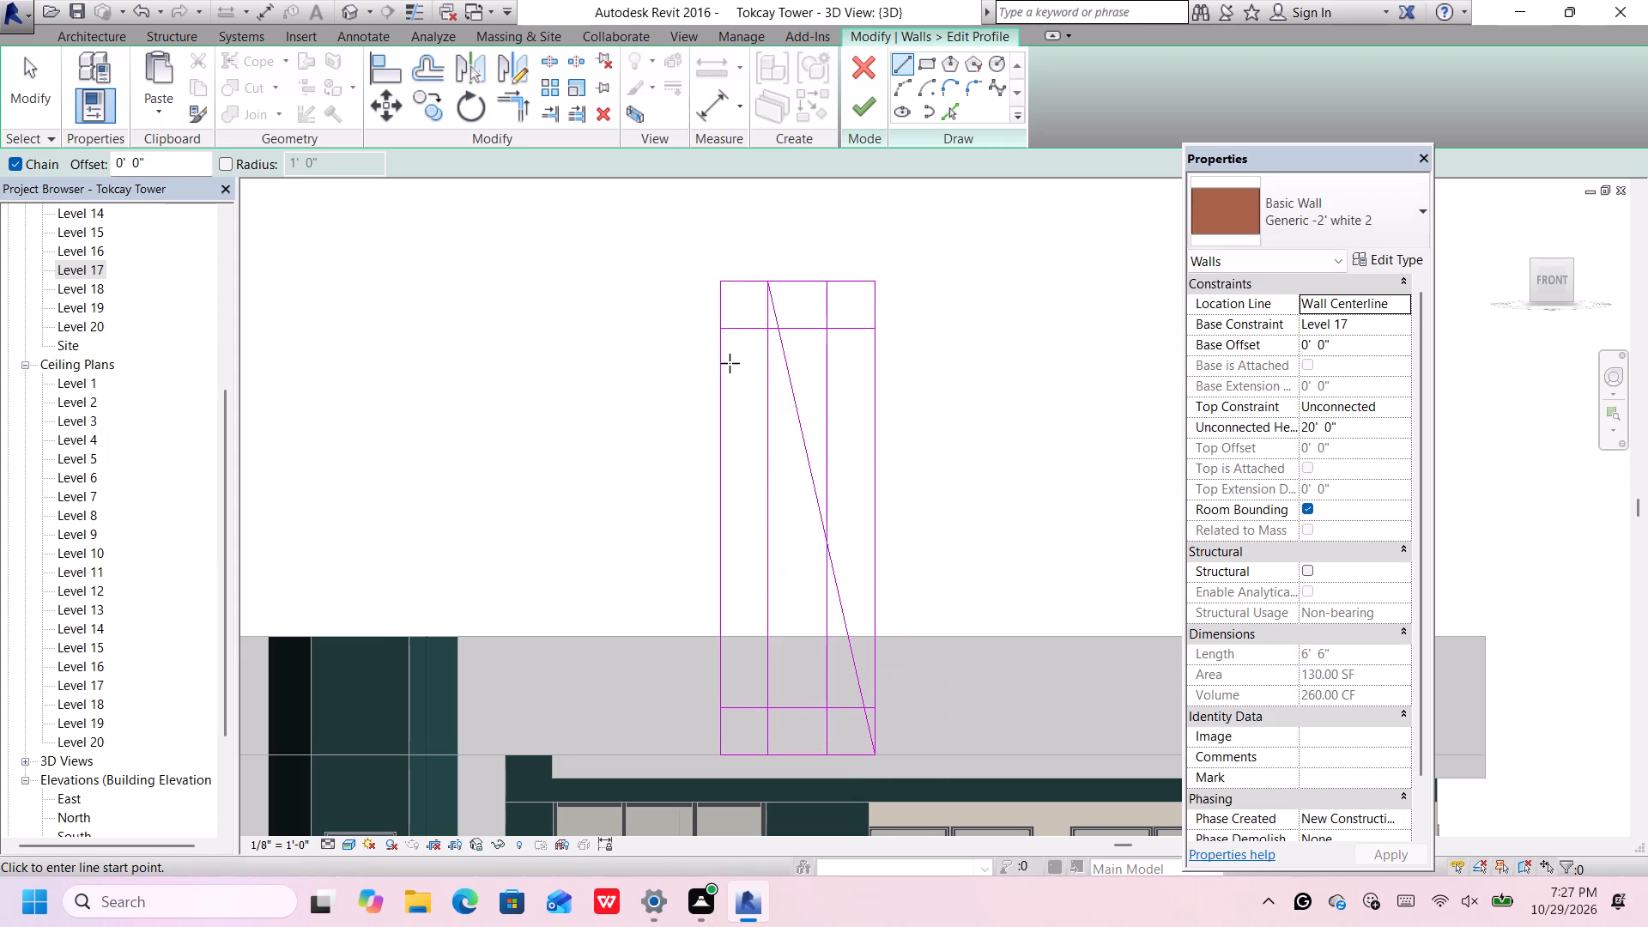
pyautogui.click(718, 280)
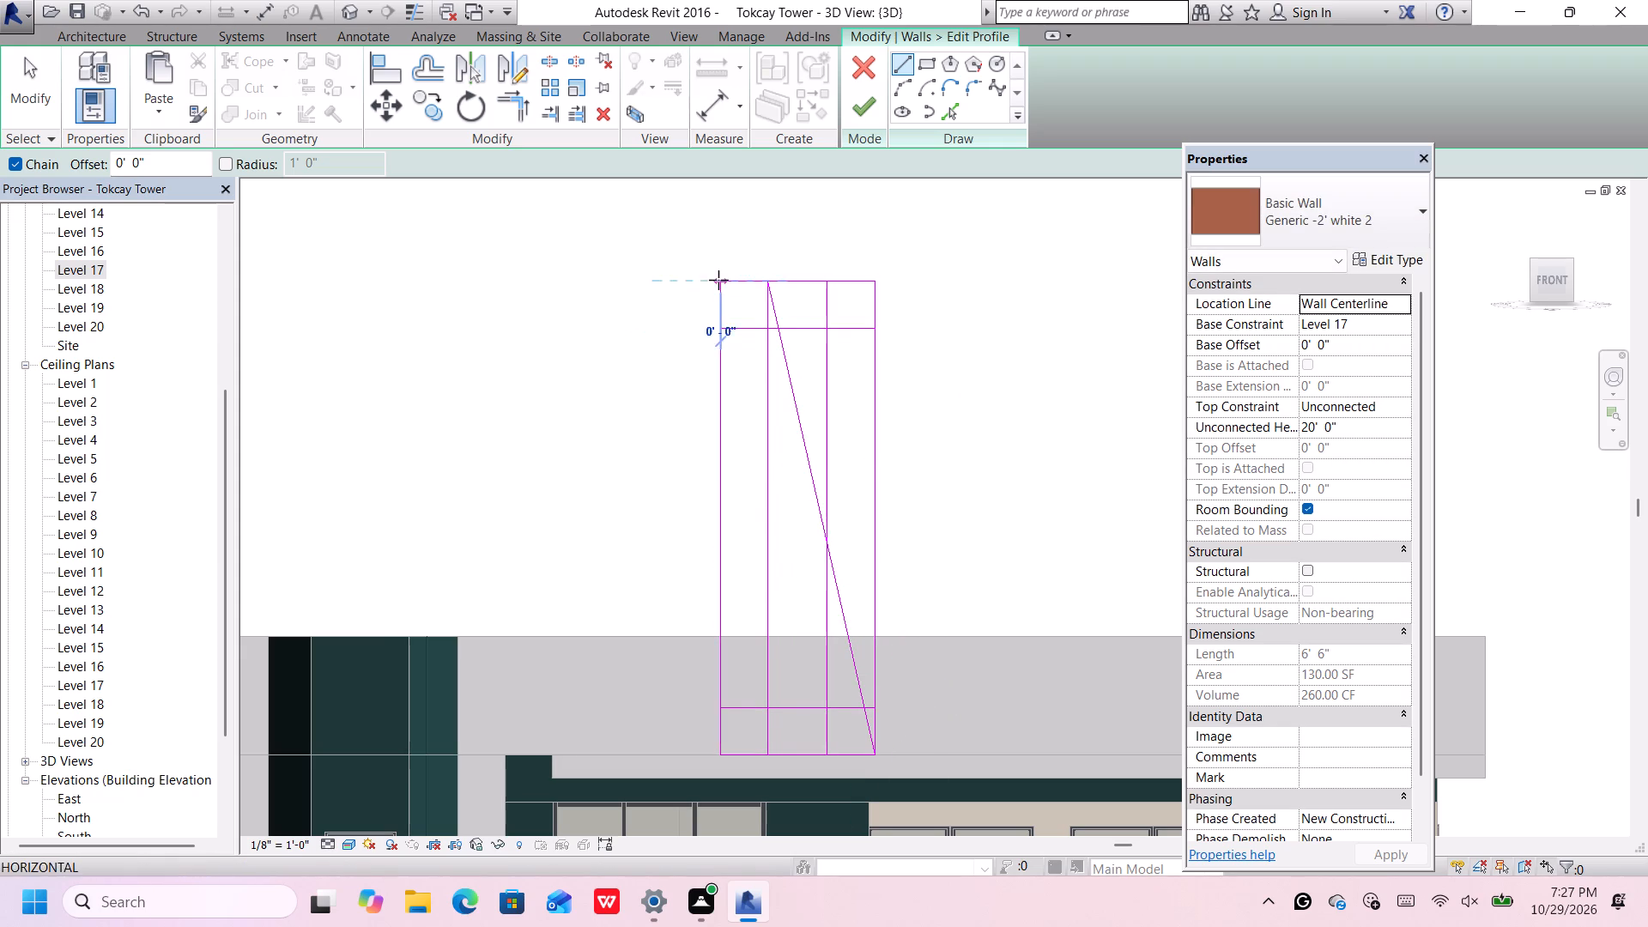
pyautogui.click(836, 754)
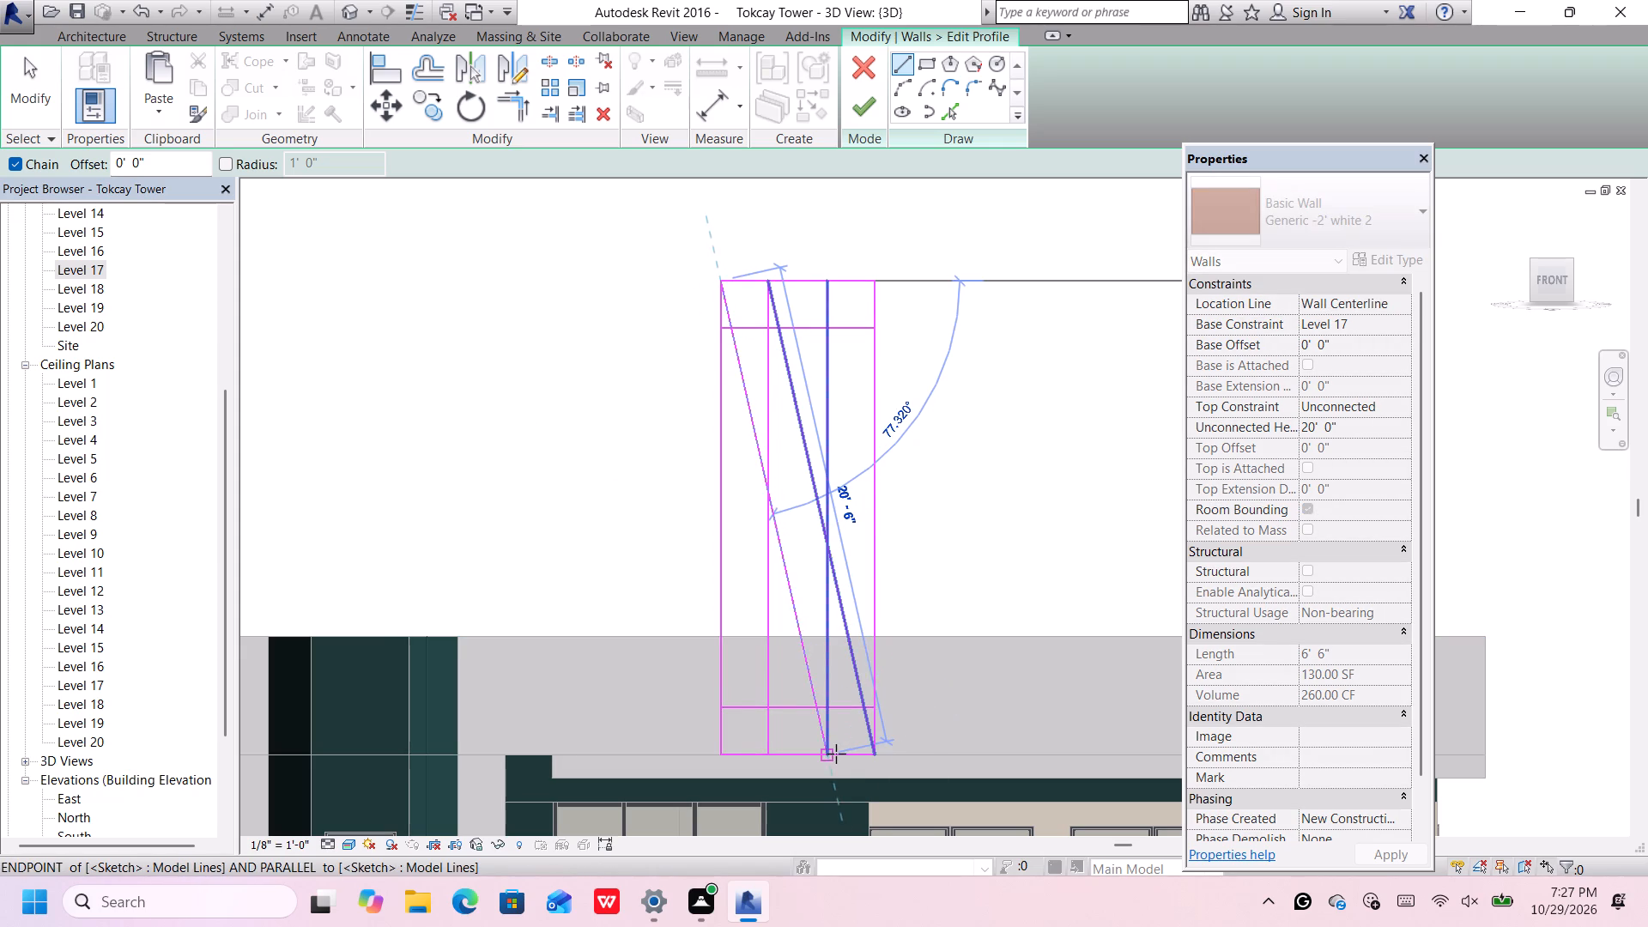
pyautogui.press('space')
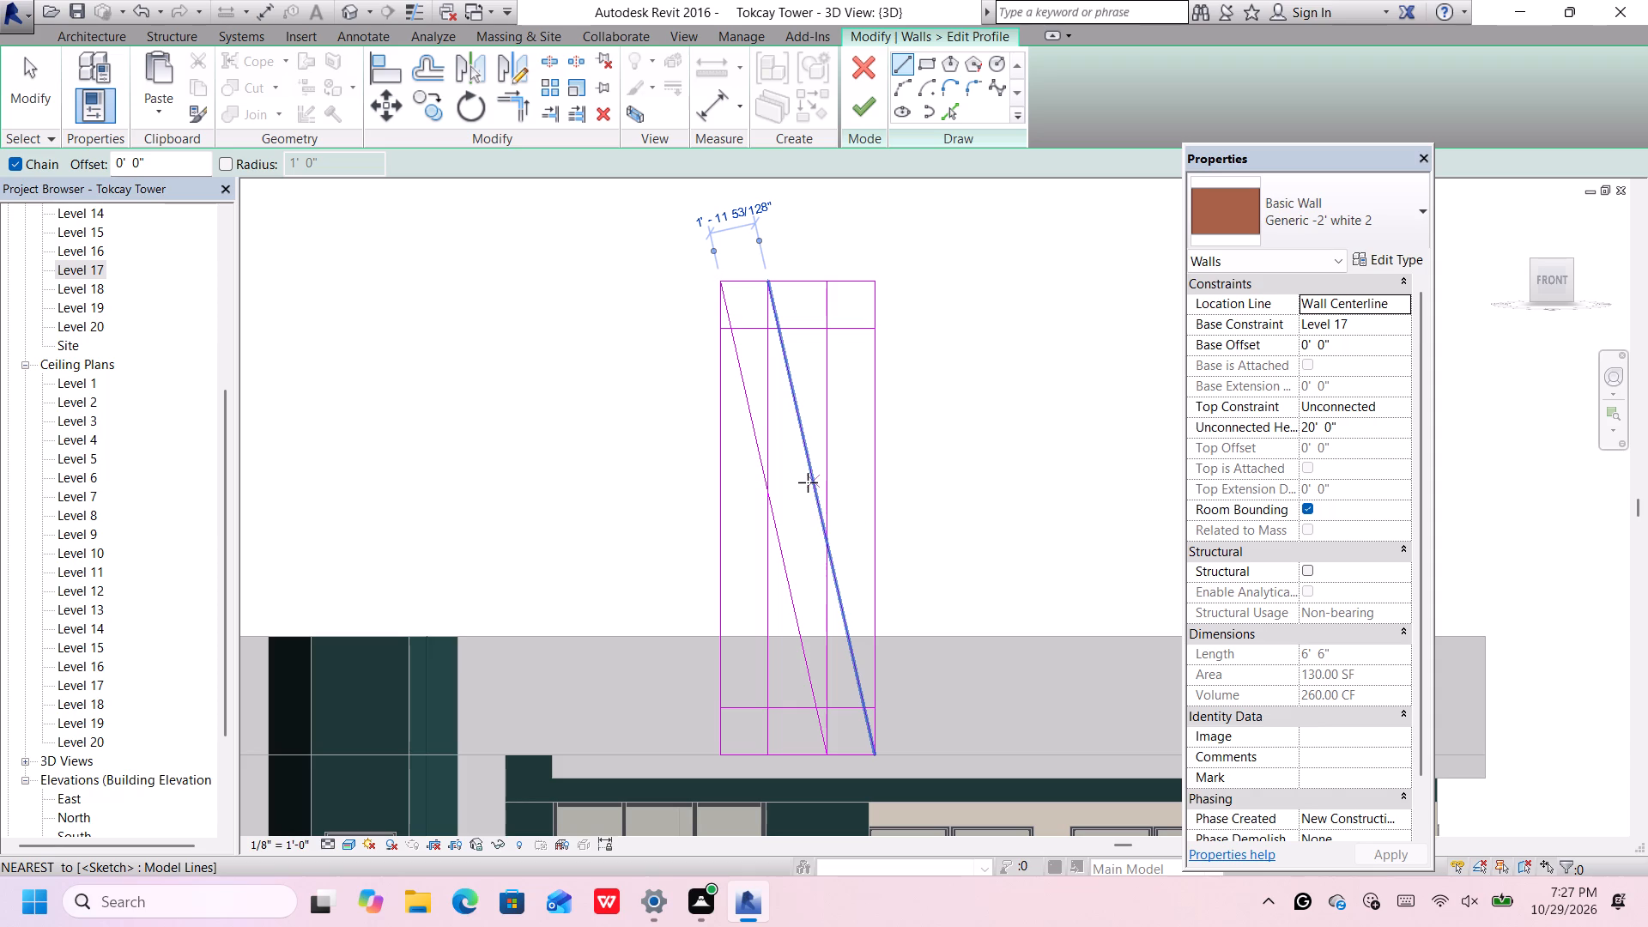
pyautogui.press('Escape')
pyautogui.press('Escape')
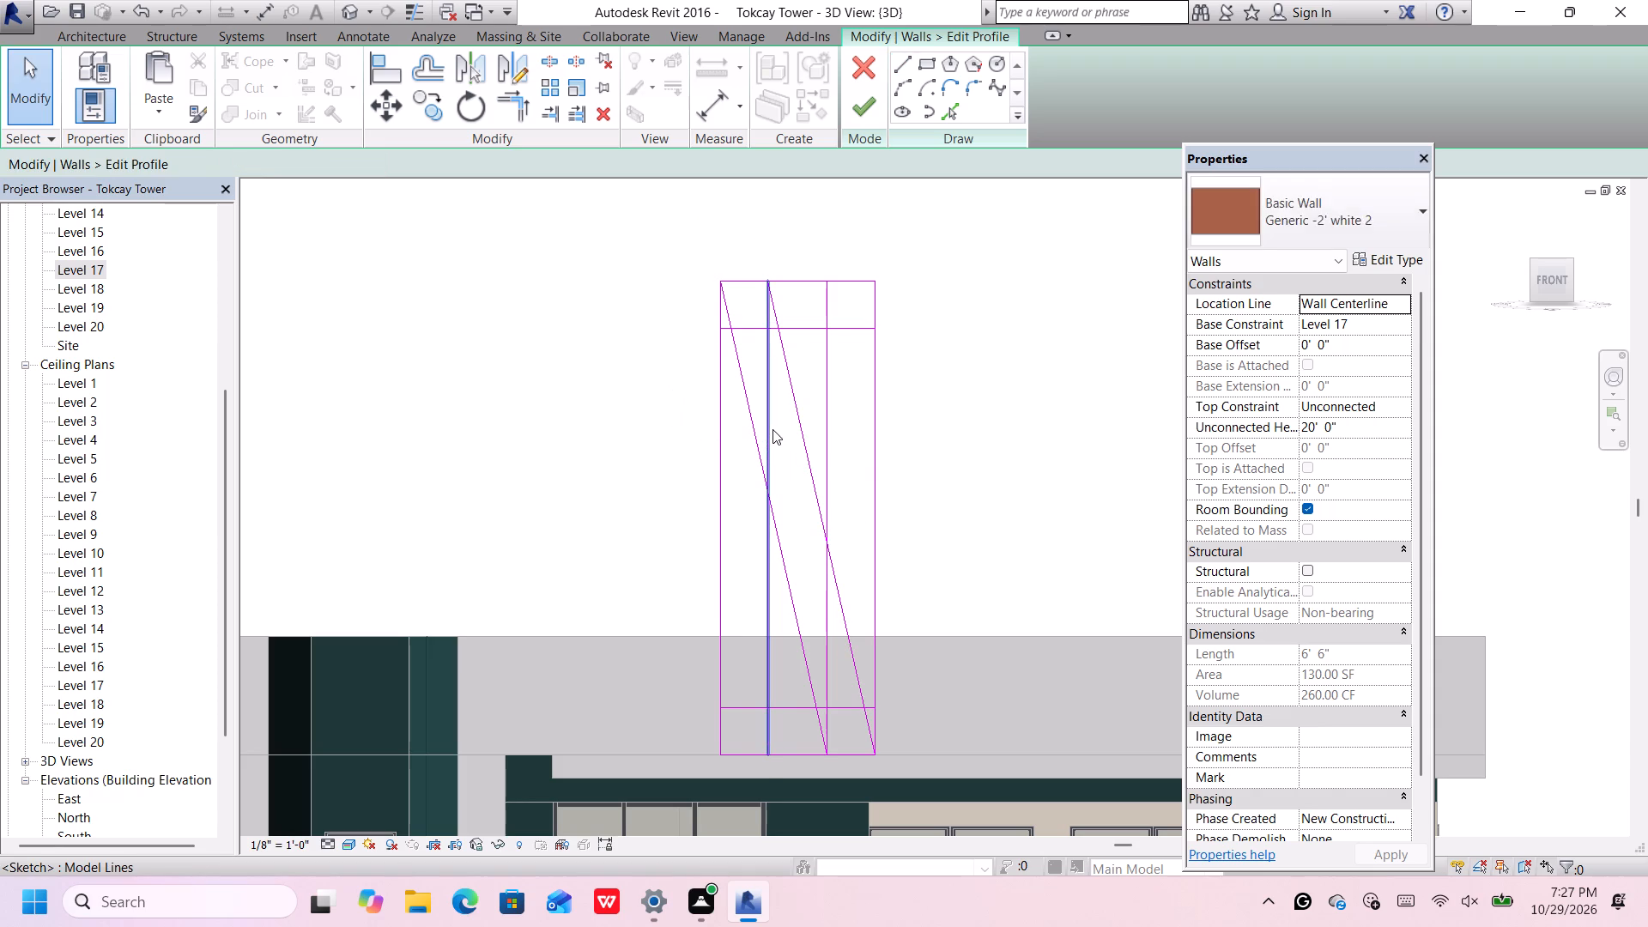
# Delete the two vertical and two horizontal offset guide lines from the east feature wall's profile sketch.
pyautogui.click(772, 429)
pyautogui.press('Delete')
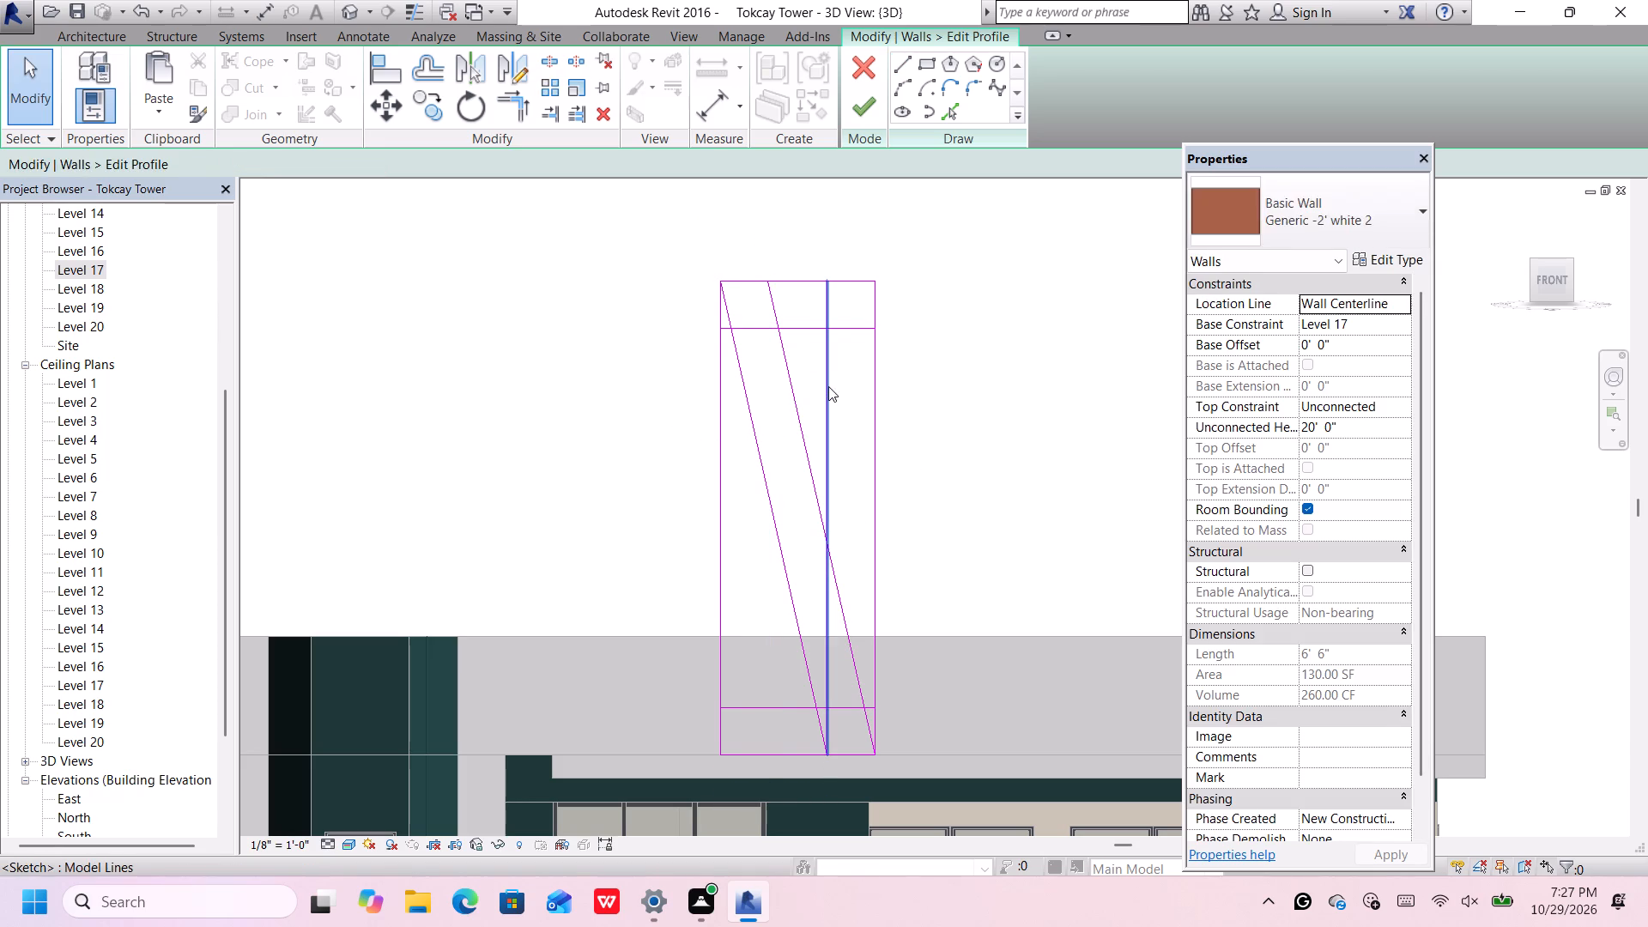
pyautogui.click(828, 386)
pyautogui.press('Delete')
pyautogui.click(815, 326)
pyautogui.press('Delete')
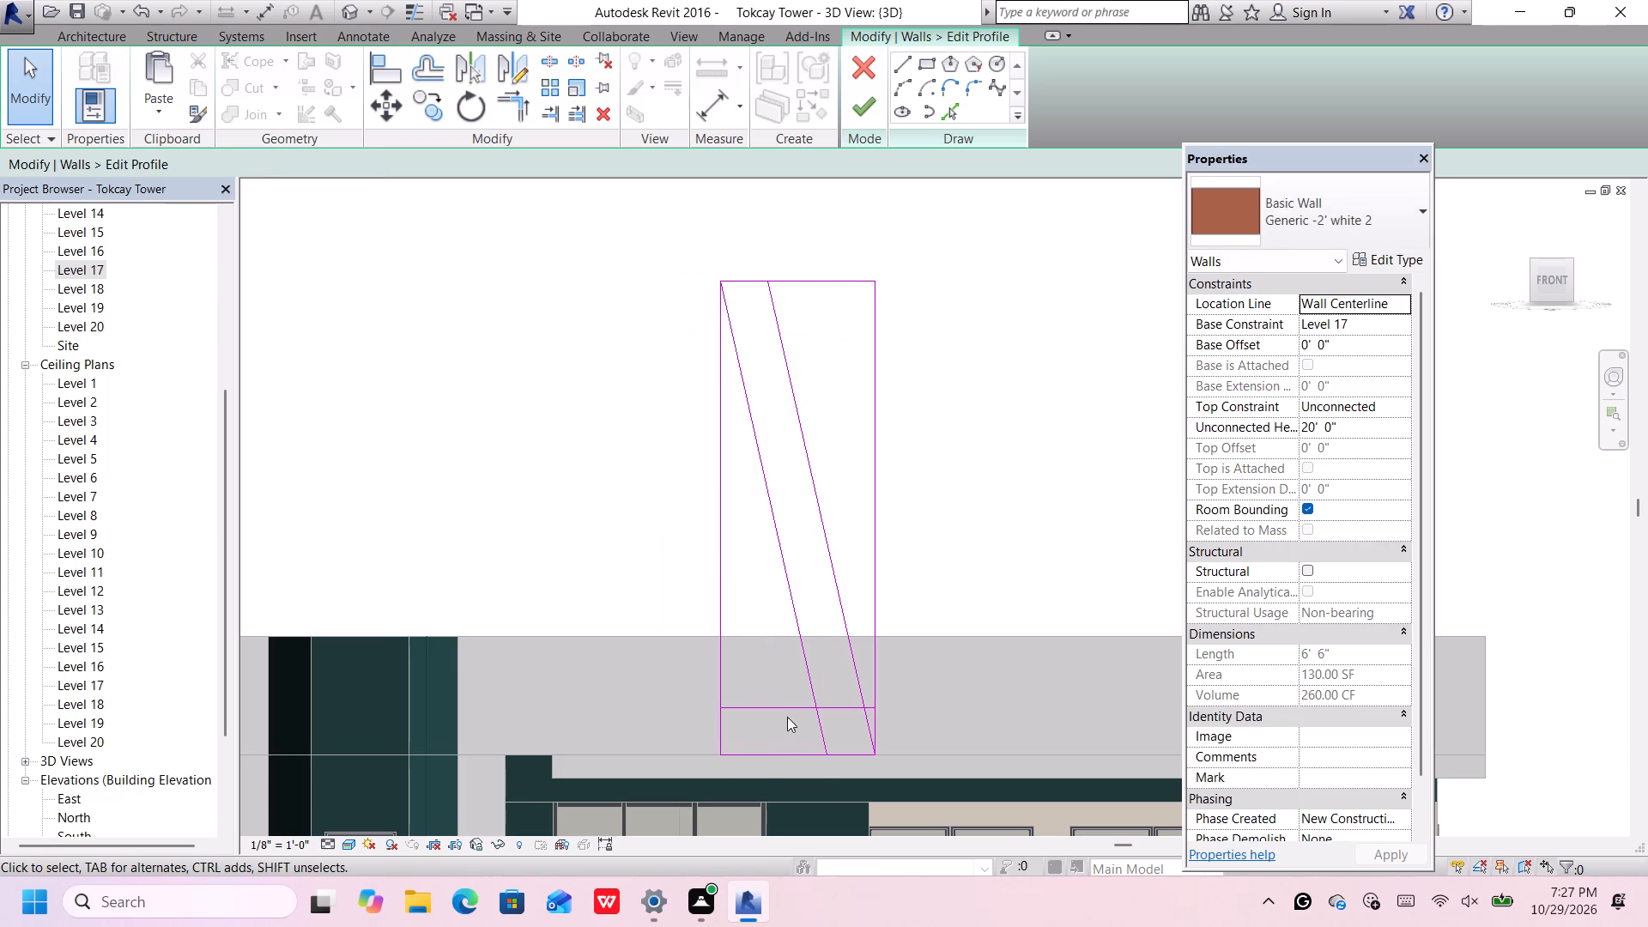
pyautogui.click(776, 713)
pyautogui.press('Delete')
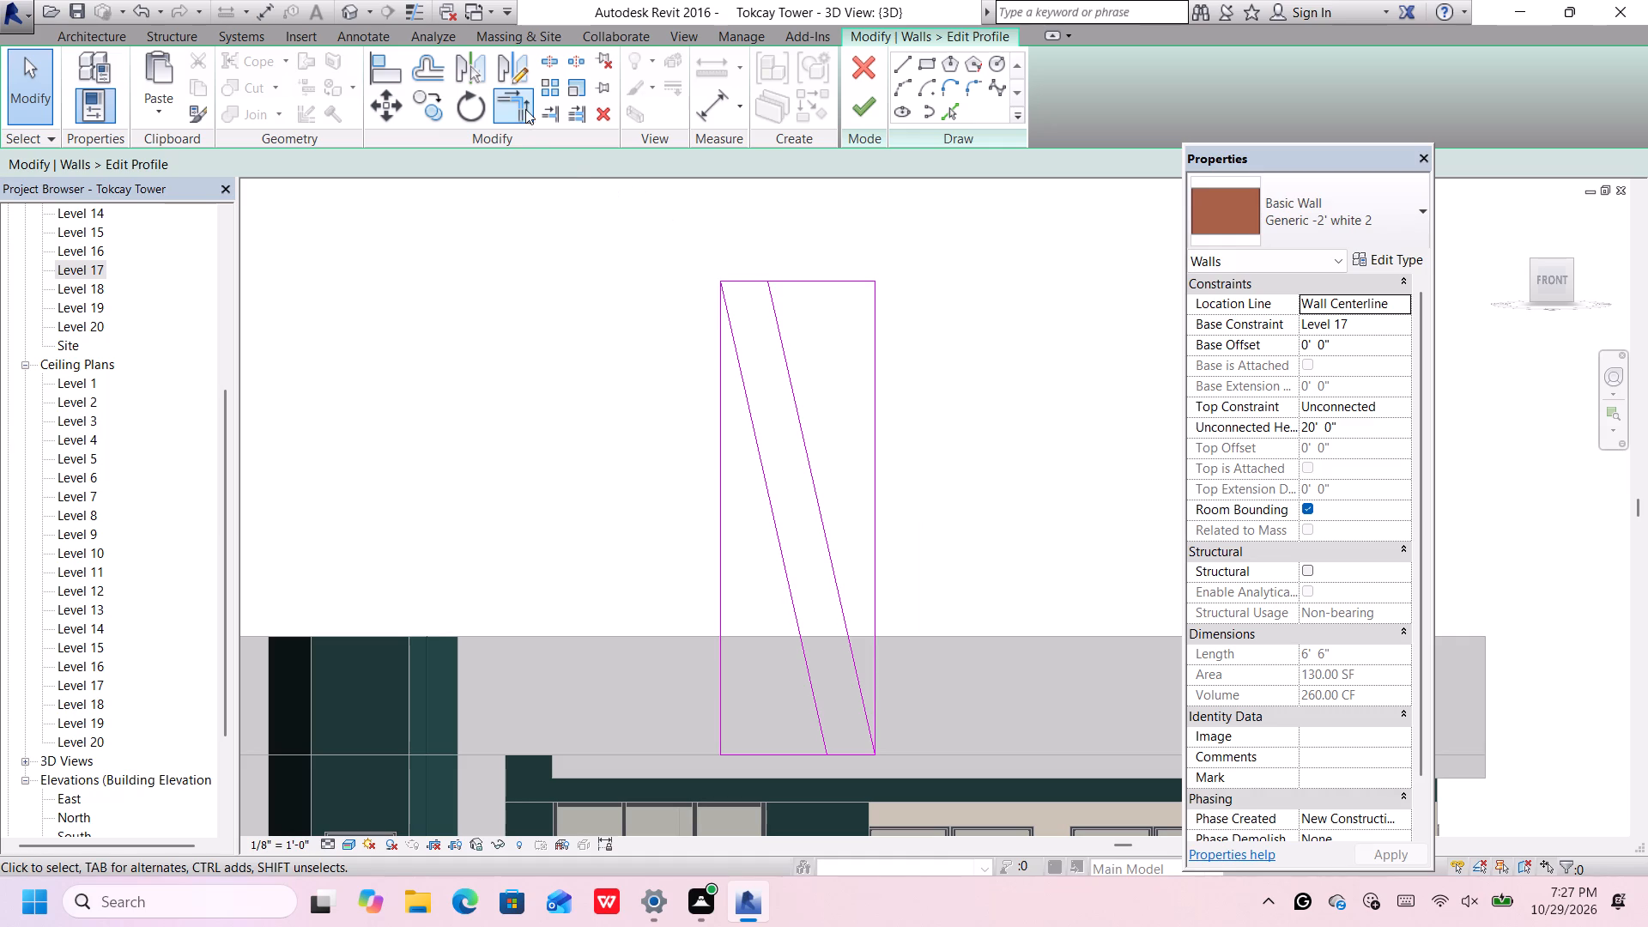
# Trim the profile's top and bottom edges to the diagonals, keeping only the short segments between the two slanted lines.
pyautogui.click(520, 103)
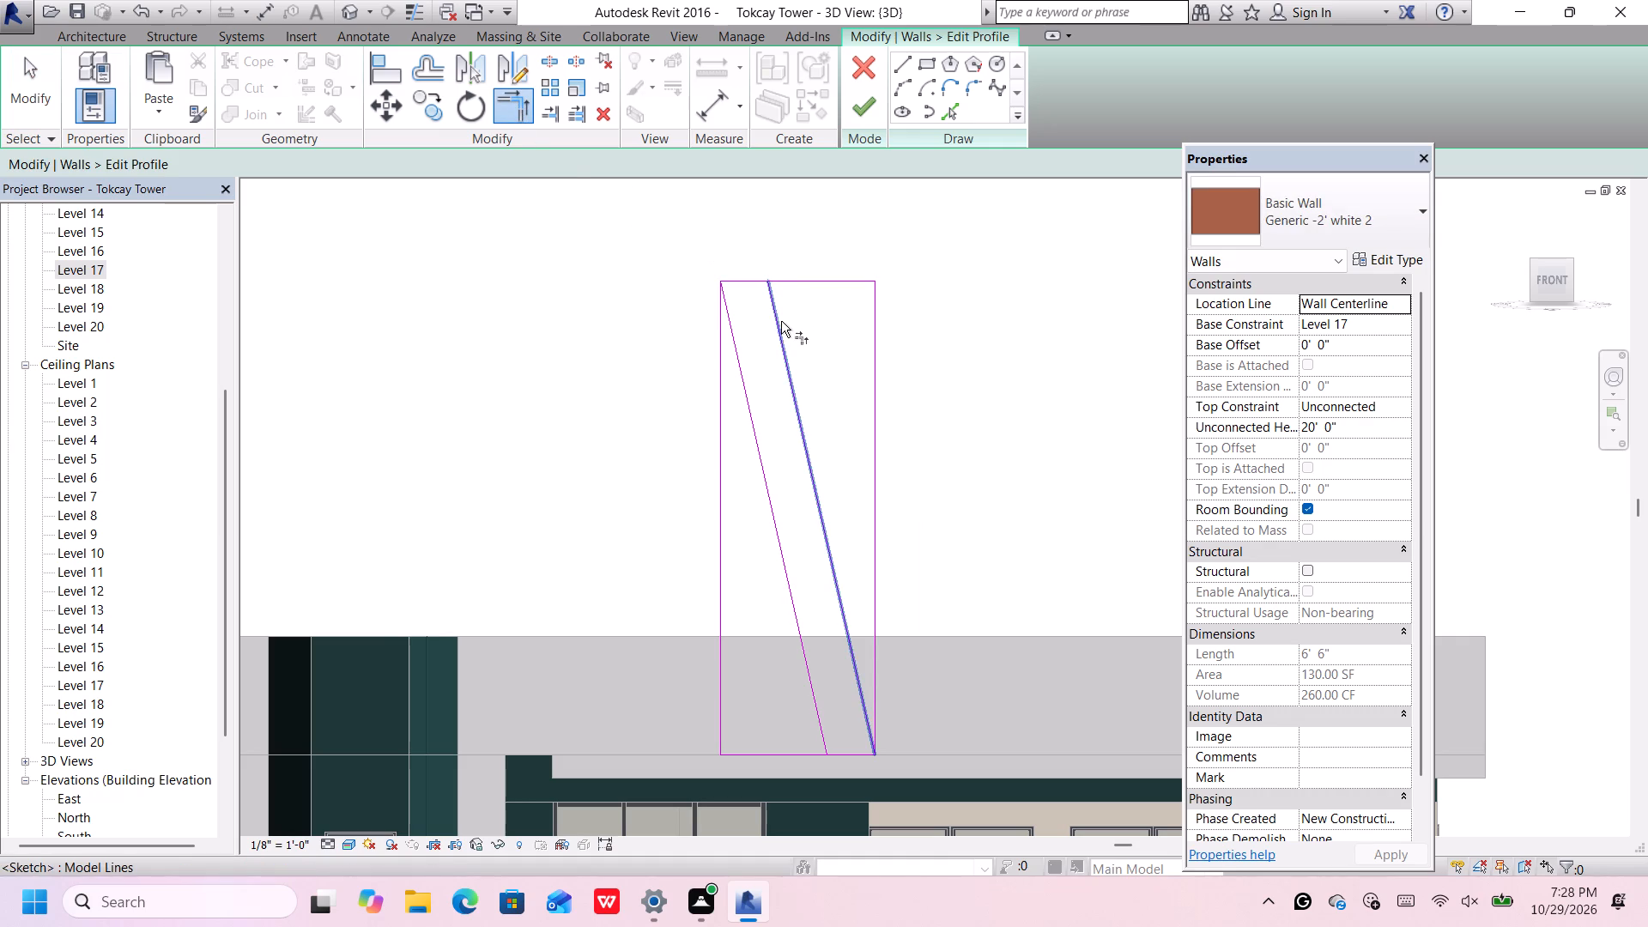
pyautogui.click(781, 321)
pyautogui.click(747, 270)
pyautogui.click(748, 281)
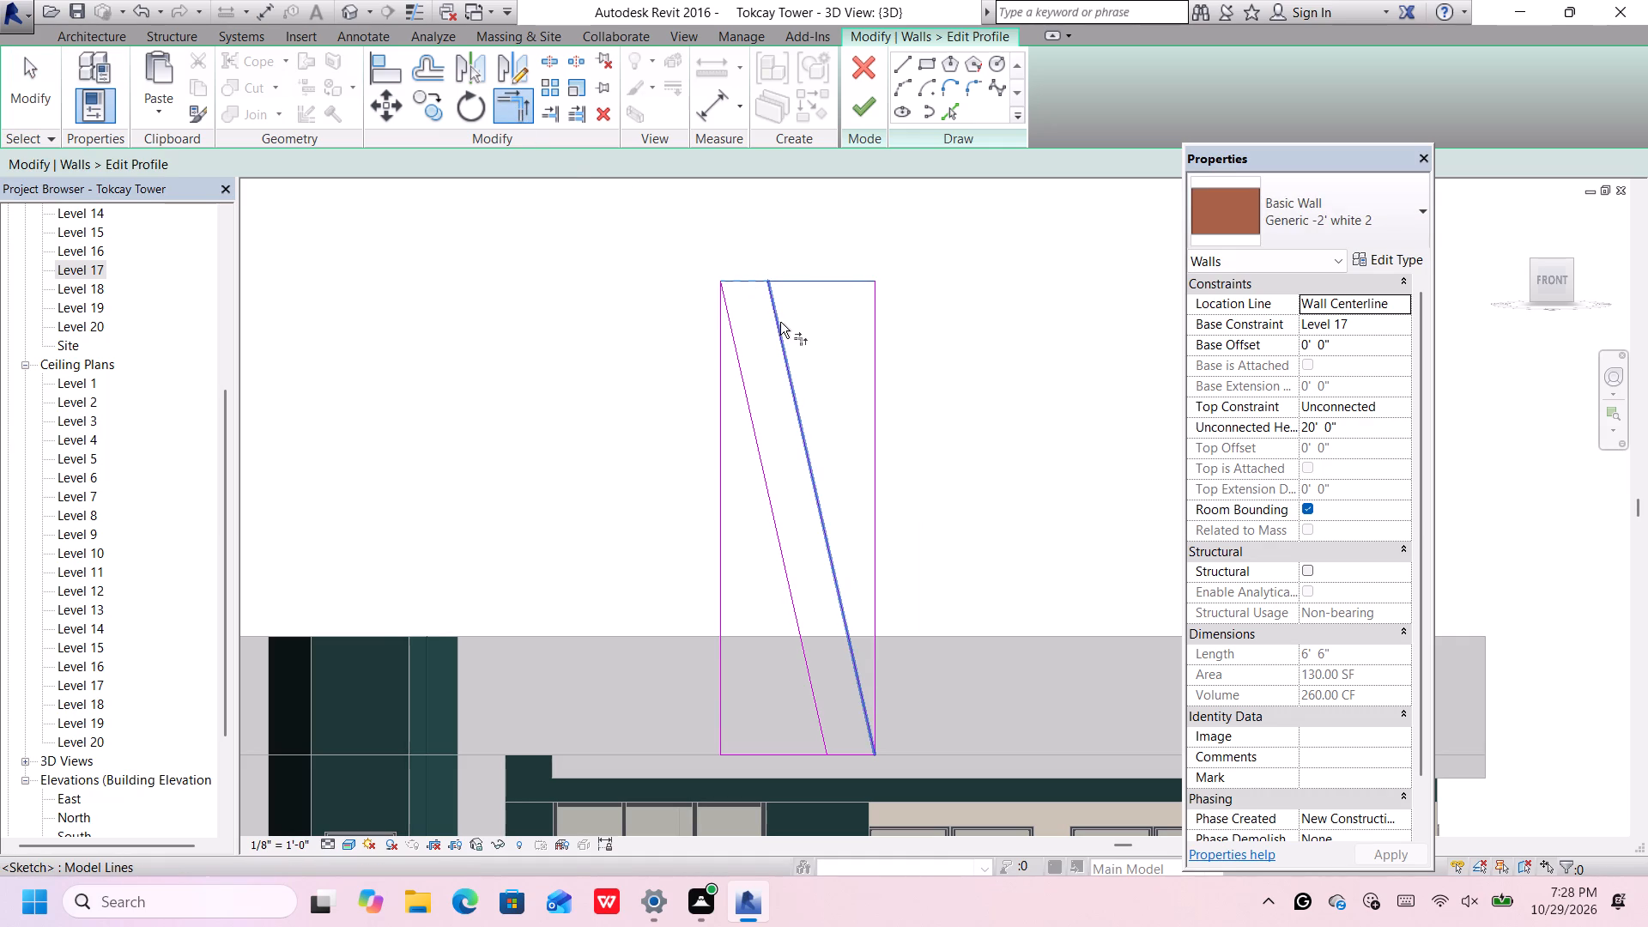
pyautogui.click(776, 324)
pyautogui.scroll(-4, 766, 308)
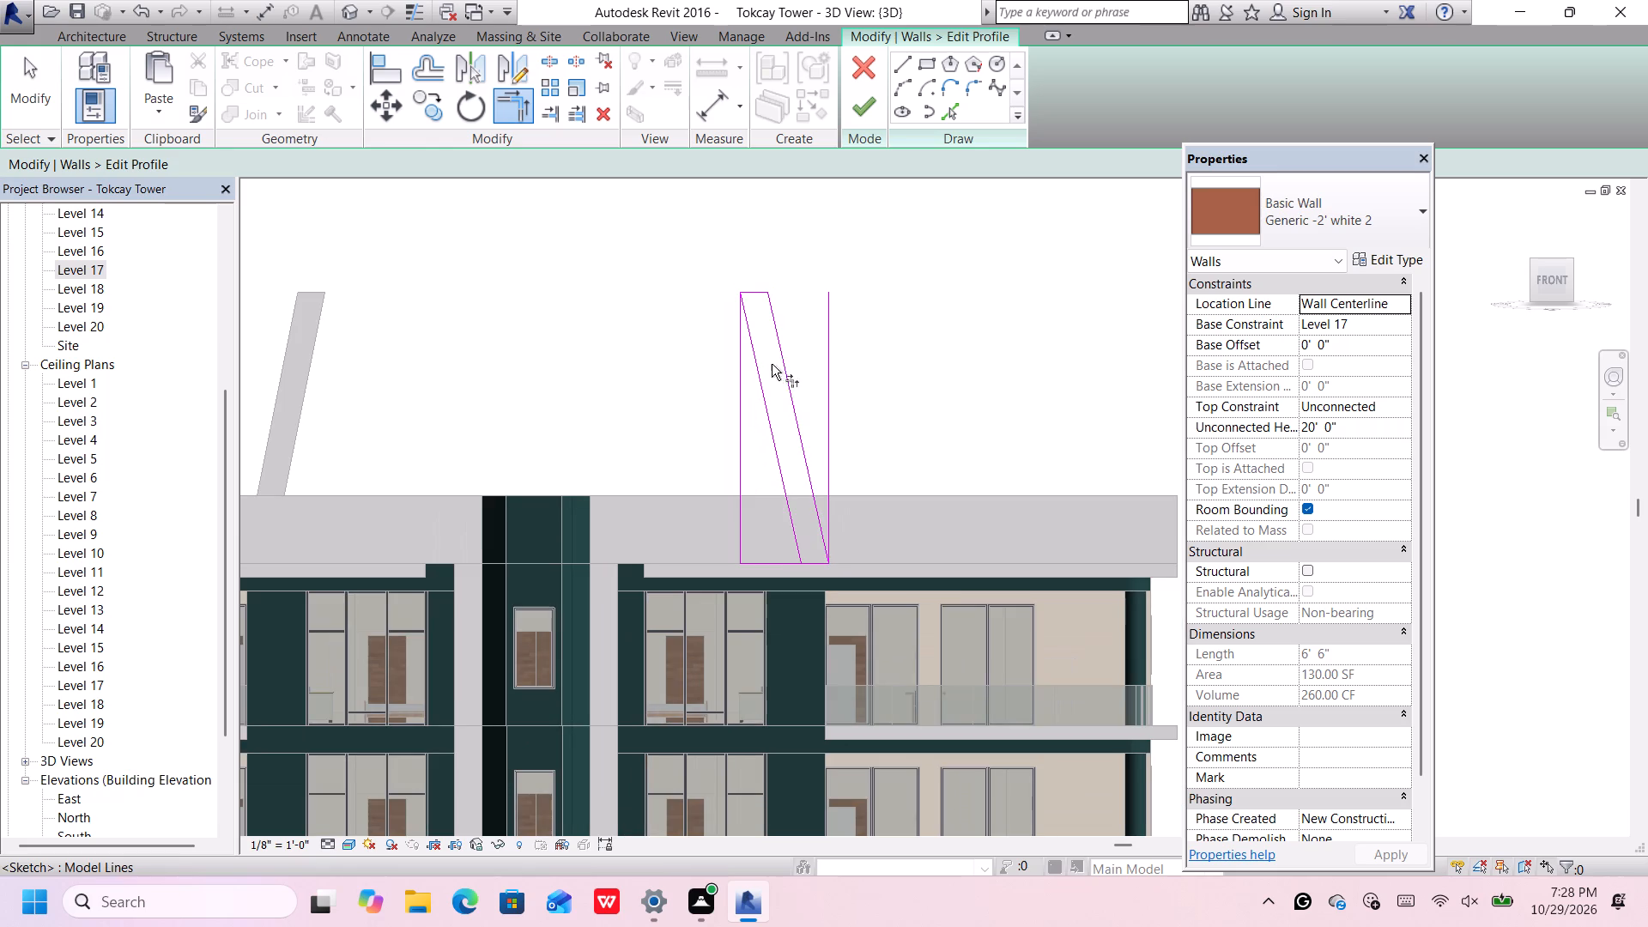
pyautogui.click(794, 540)
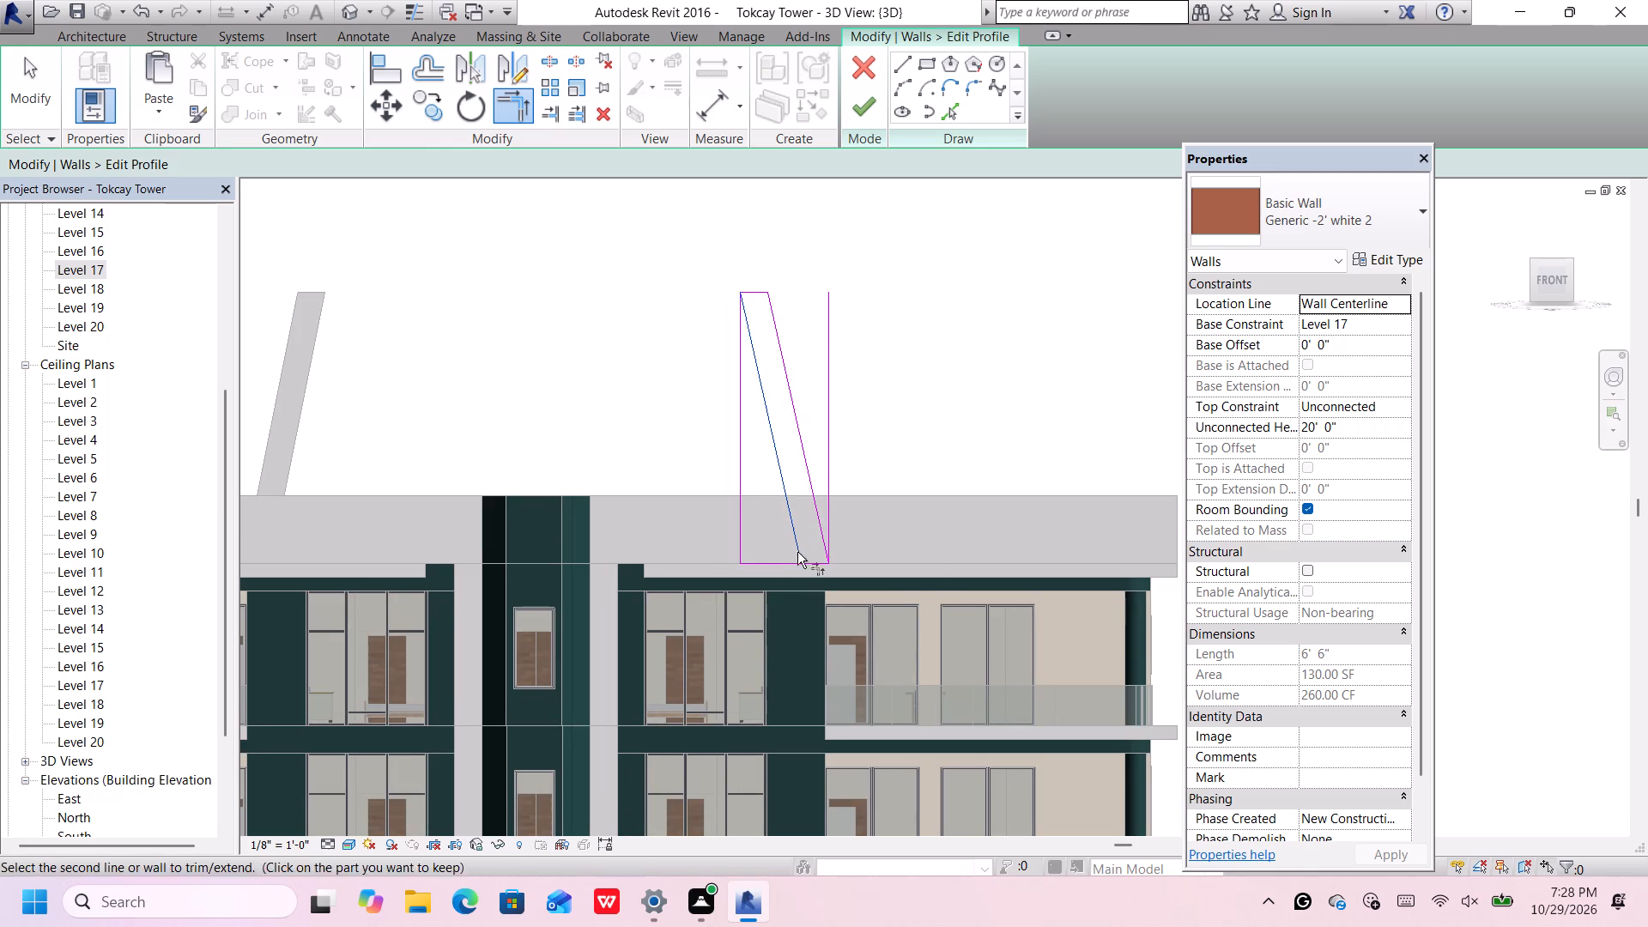
pyautogui.click(811, 563)
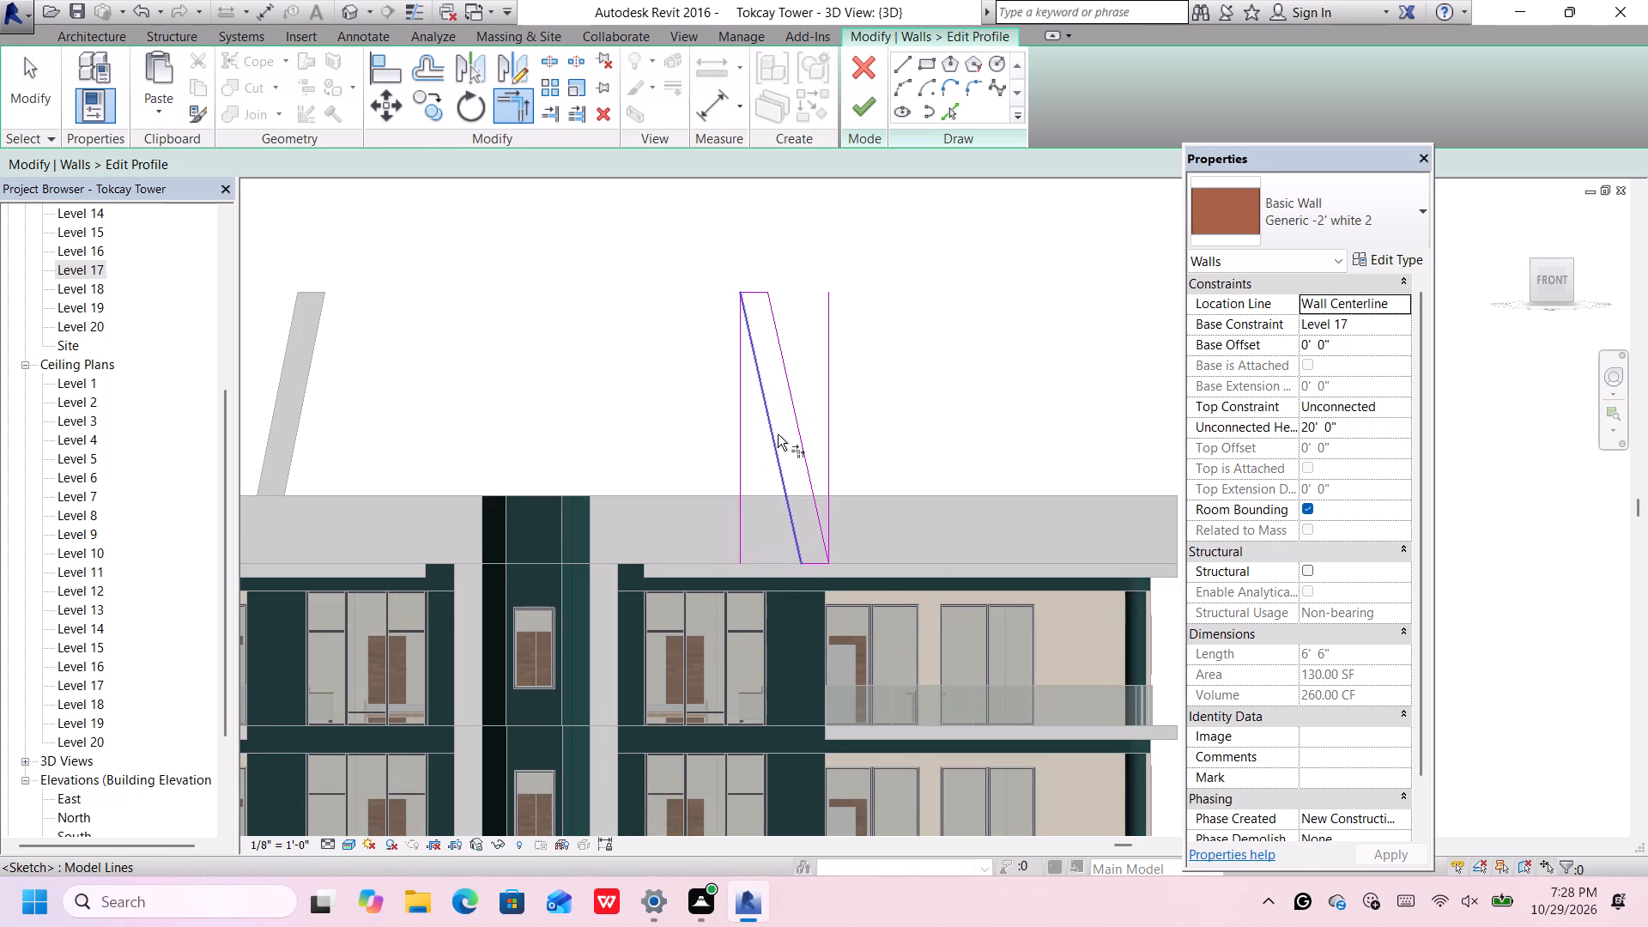
pyautogui.press('Escape')
pyautogui.press('Escape')
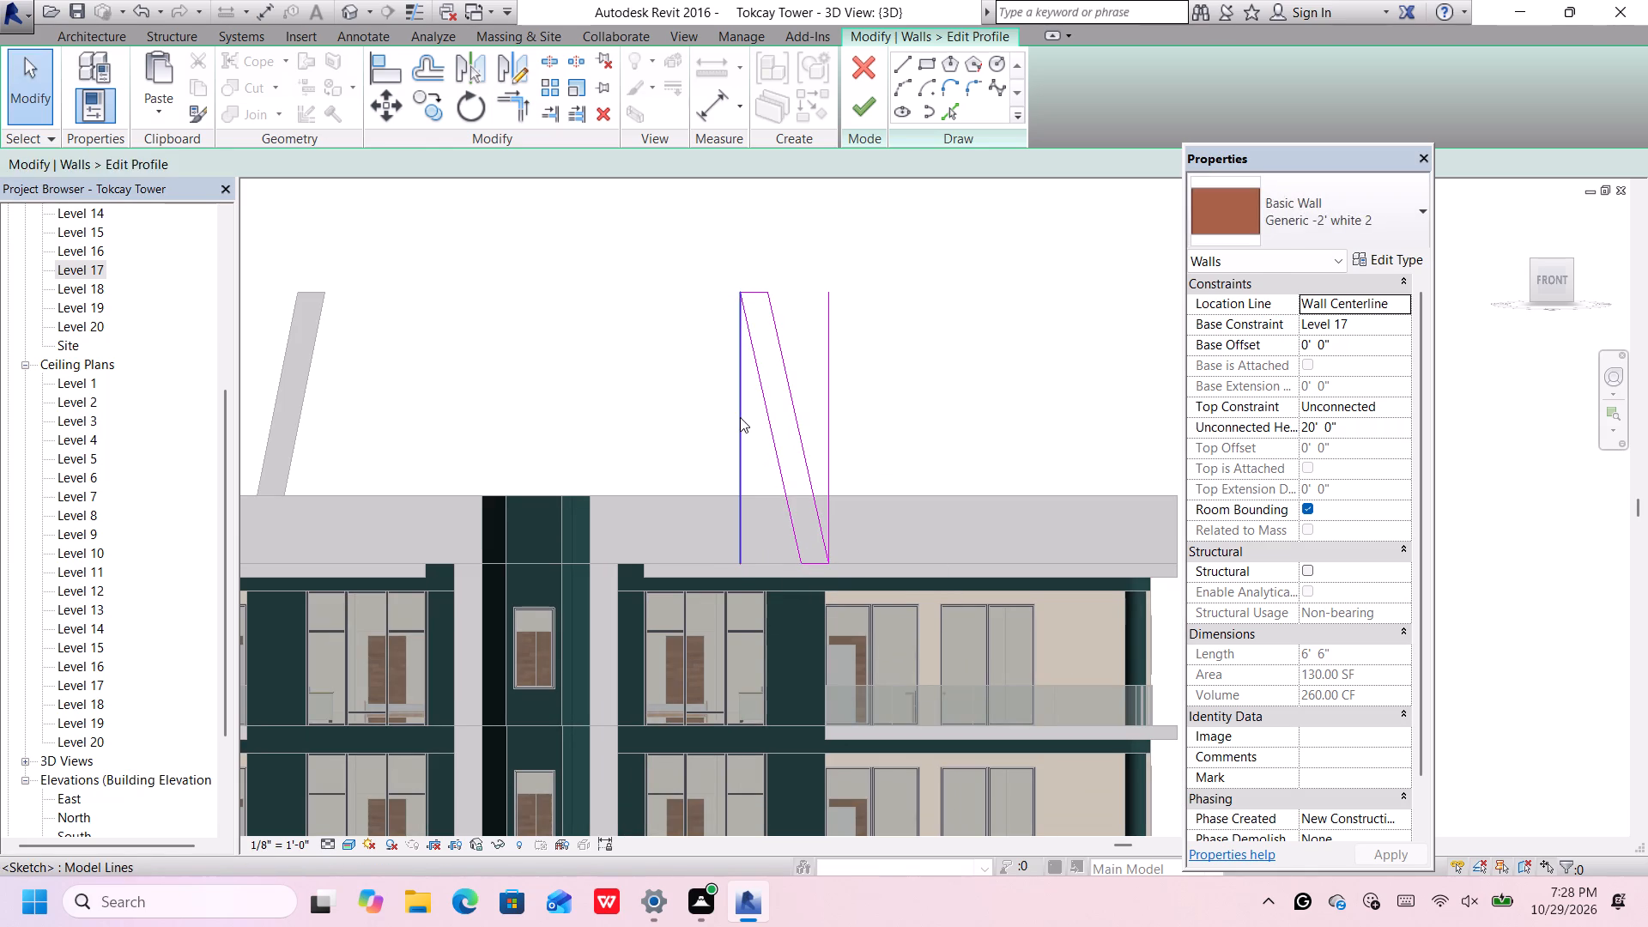
# Delete the two leftover vertical side edges and finish the east feature wall's slanted profile.
pyautogui.click(740, 417)
pyautogui.press('Delete')
pyautogui.click(827, 389)
pyautogui.press('Delete')
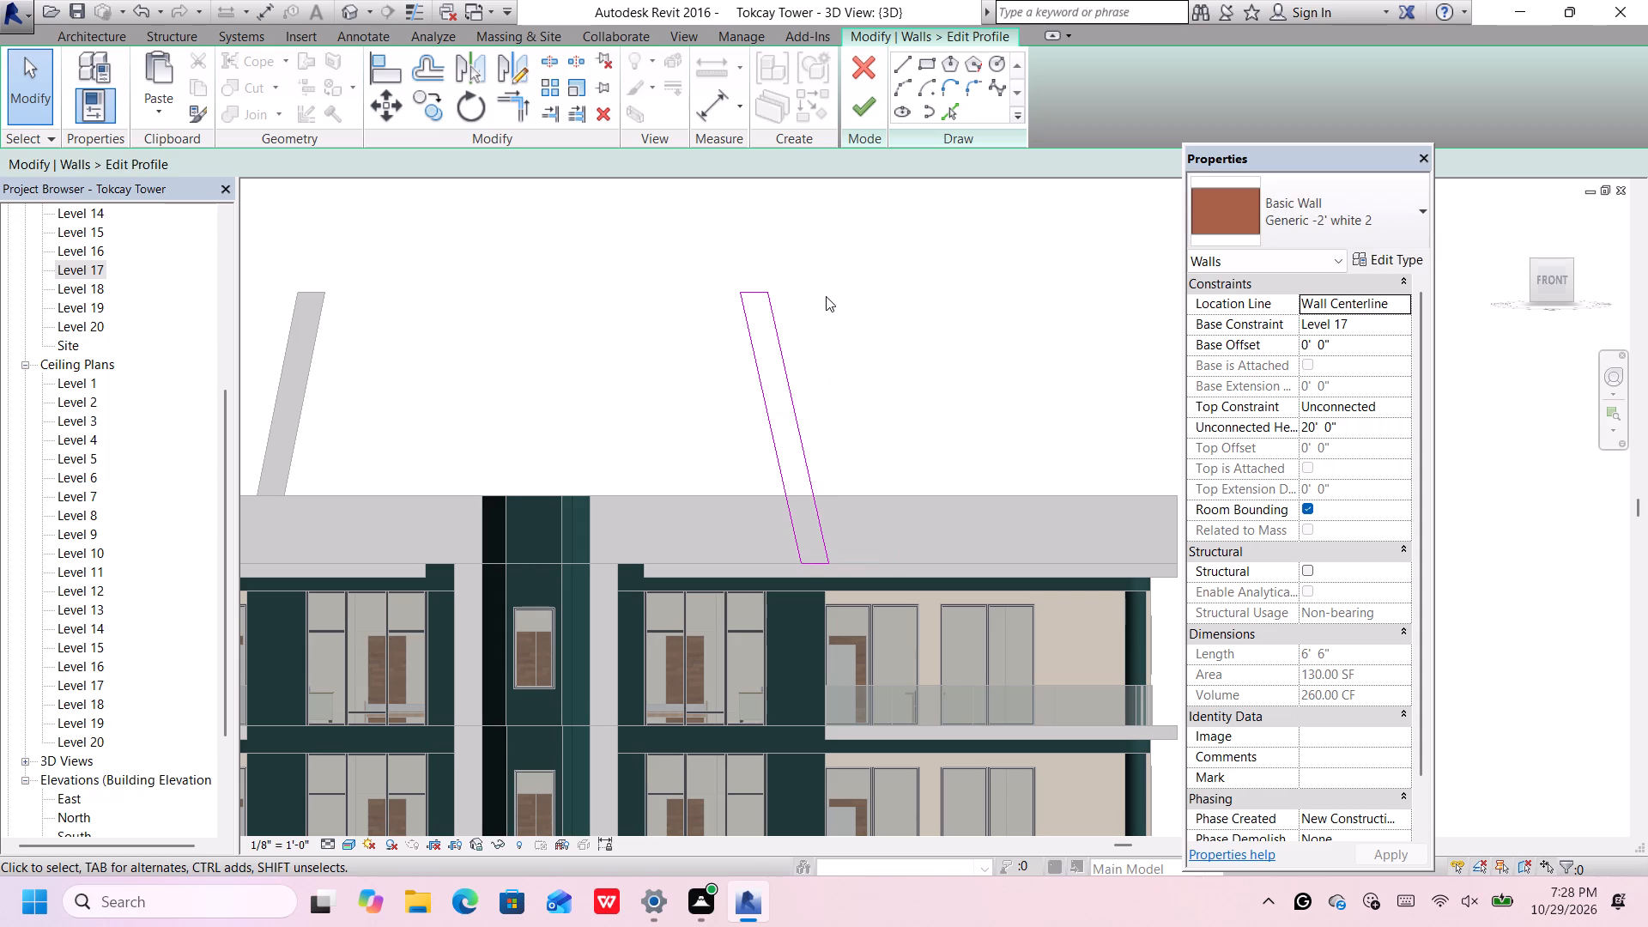
pyautogui.click(865, 112)
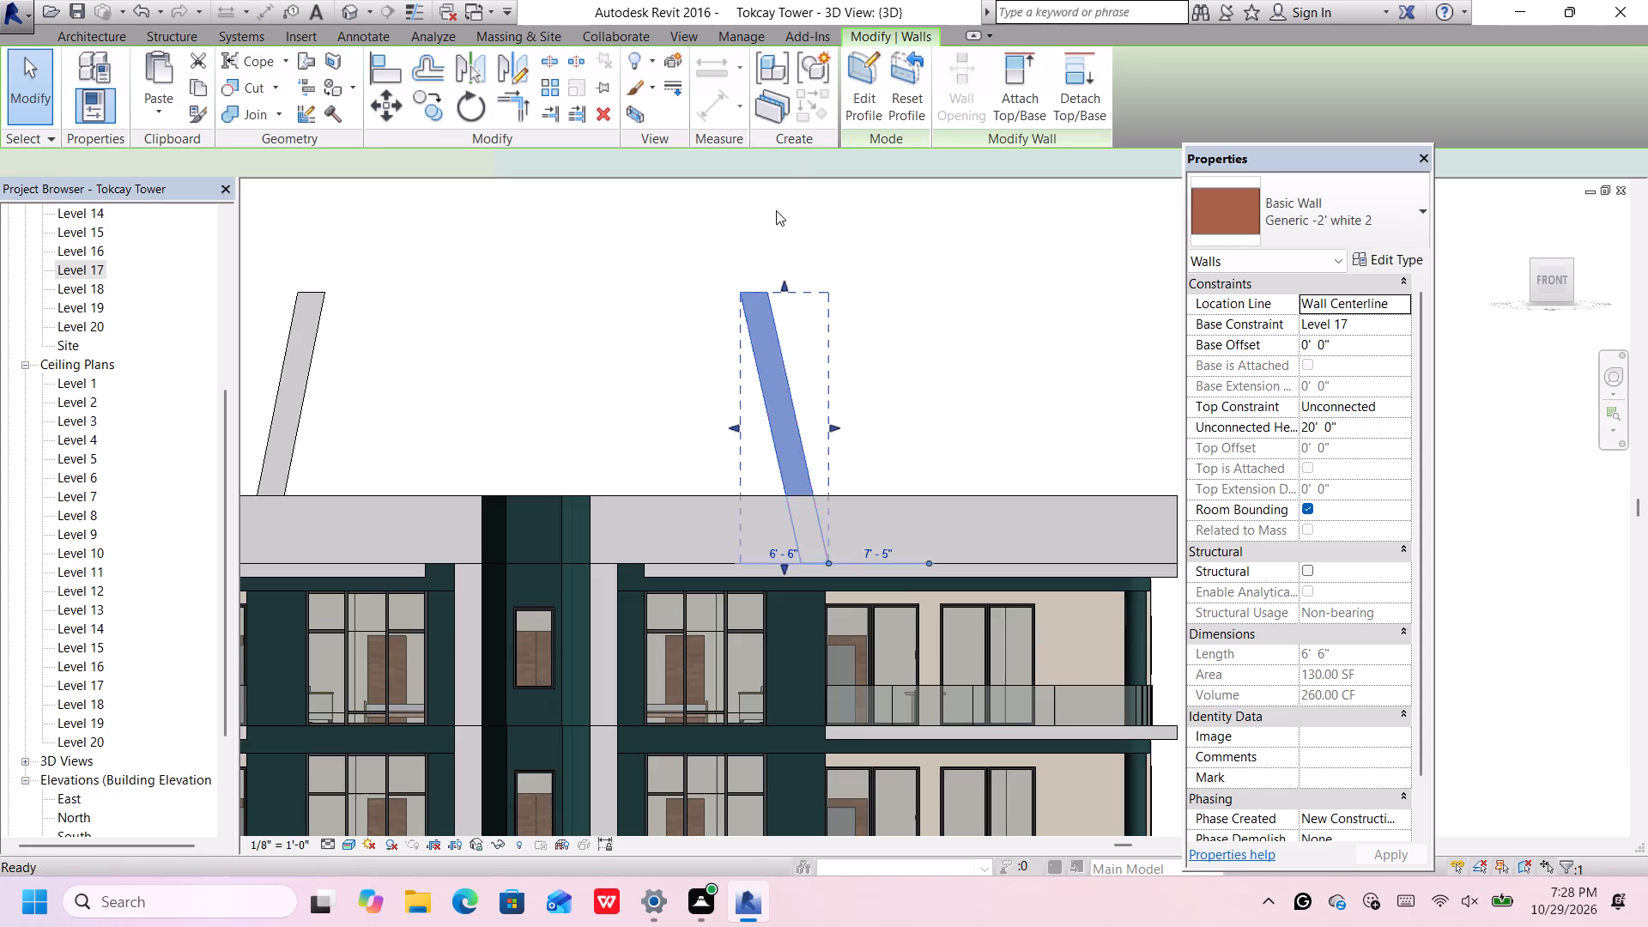
pyautogui.click(784, 237)
# Examine the proportions of the two slanted feature walls against the tower's front facade.
pyautogui.scroll(-2, 784, 237)
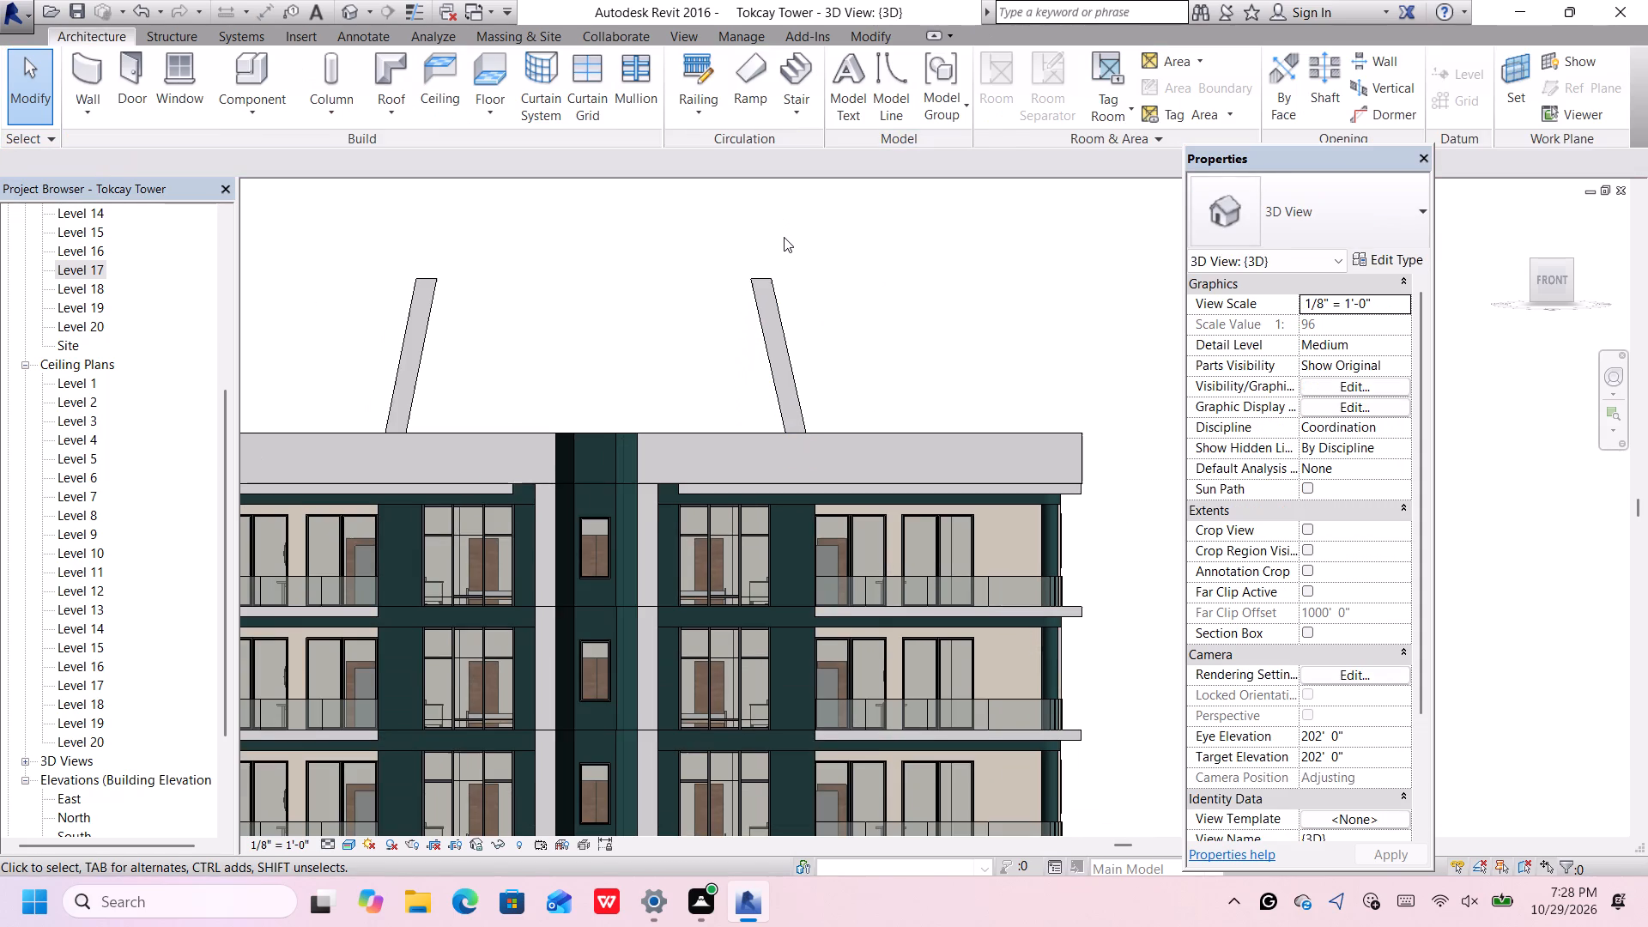
pyautogui.moveTo(784, 237); pyautogui.dragTo(790, 277, button='middle')
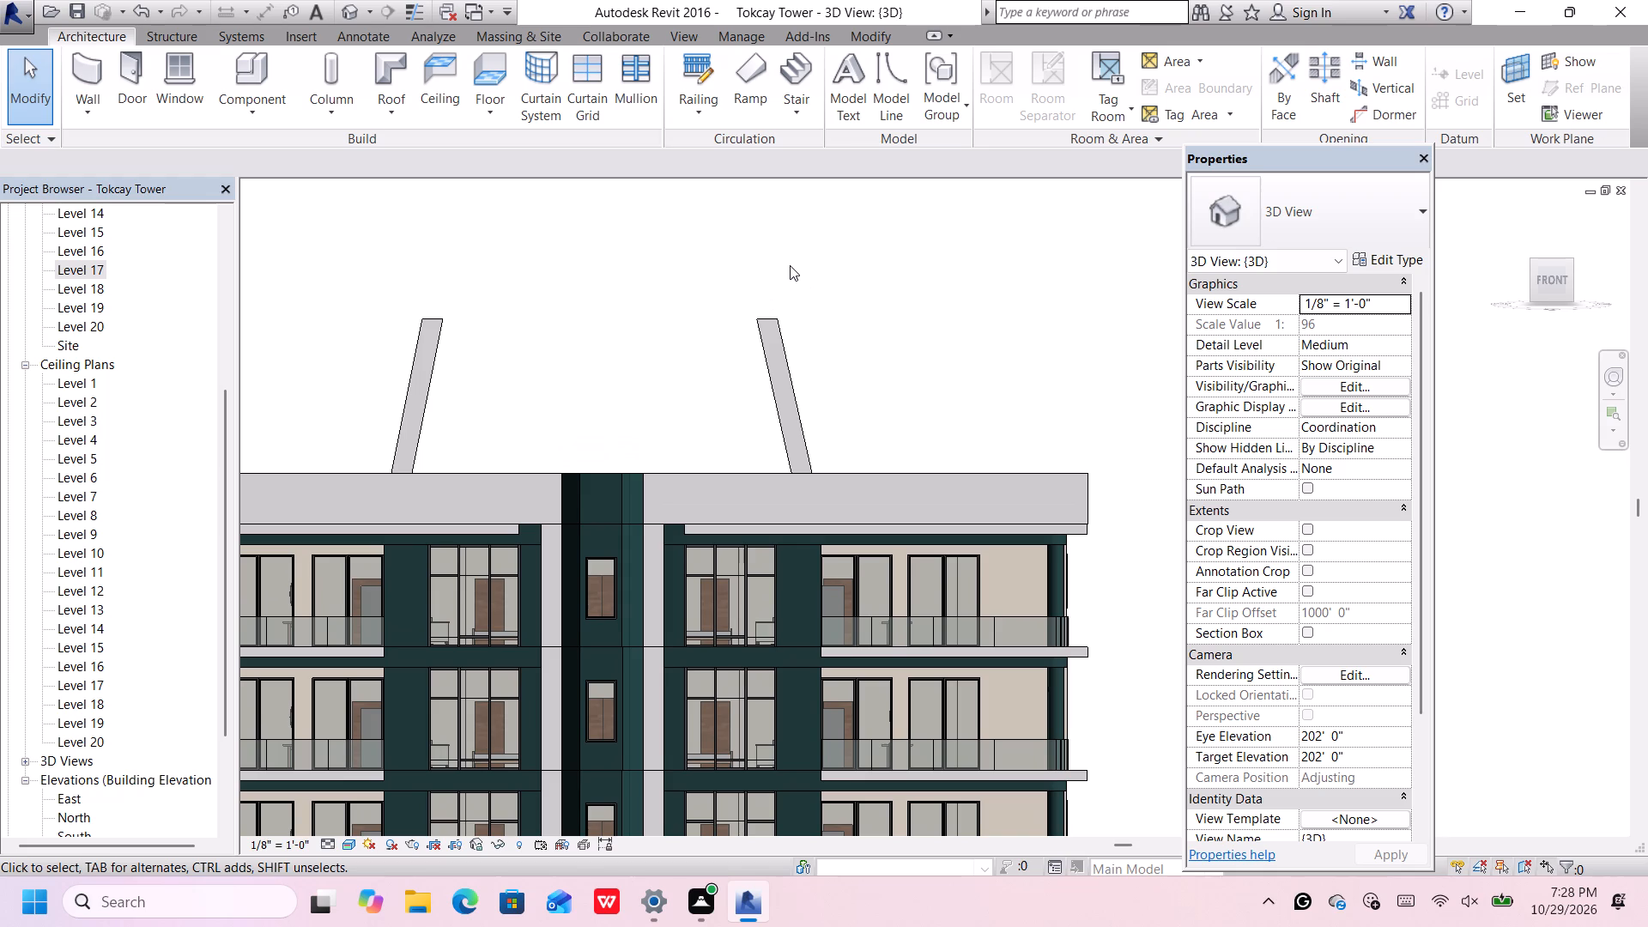
pyautogui.moveTo(790, 264); pyautogui.dragTo(804, 288, button='middle')
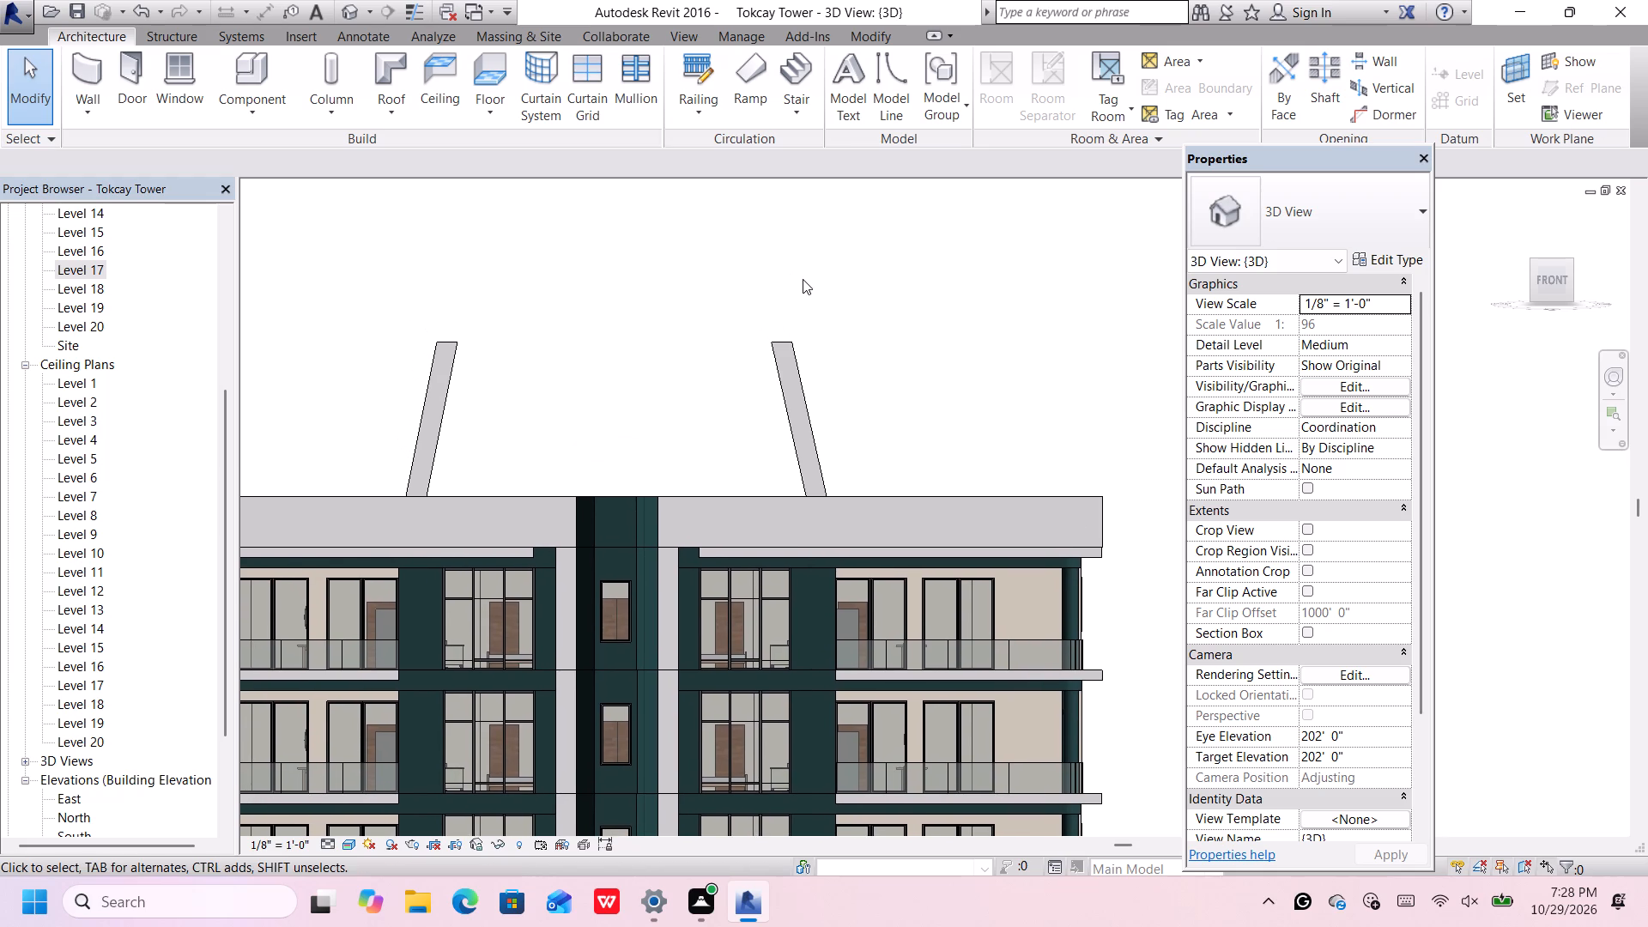
pyautogui.moveTo(803, 279); pyautogui.dragTo(827, 311, button='middle')
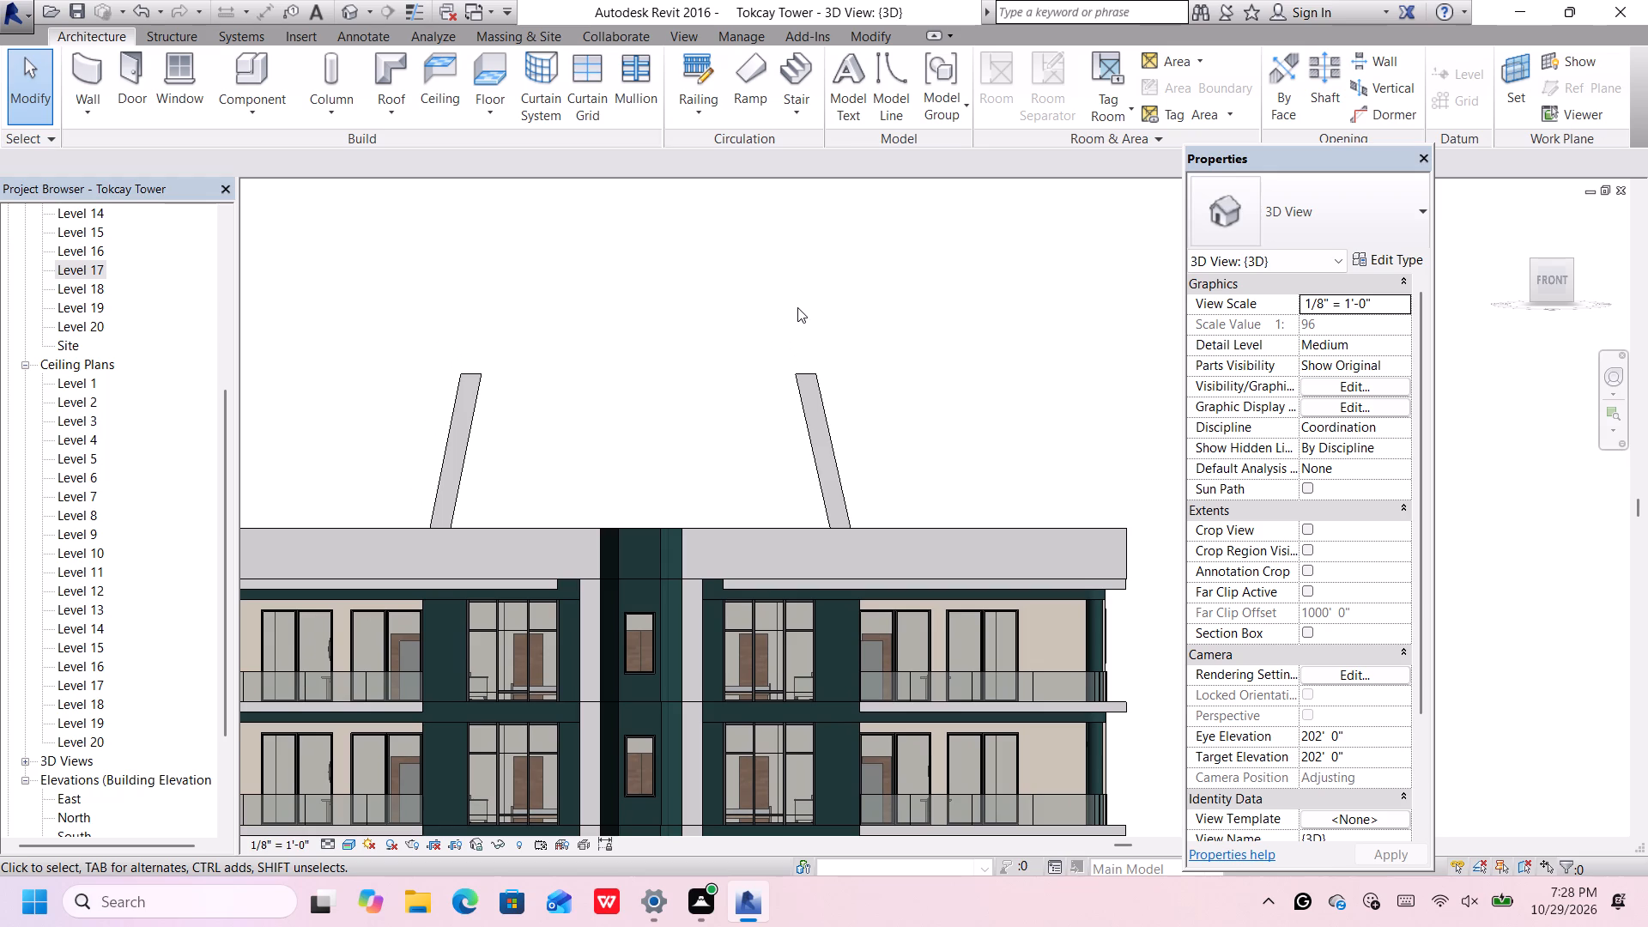
pyautogui.scroll(-2, 636, 352)
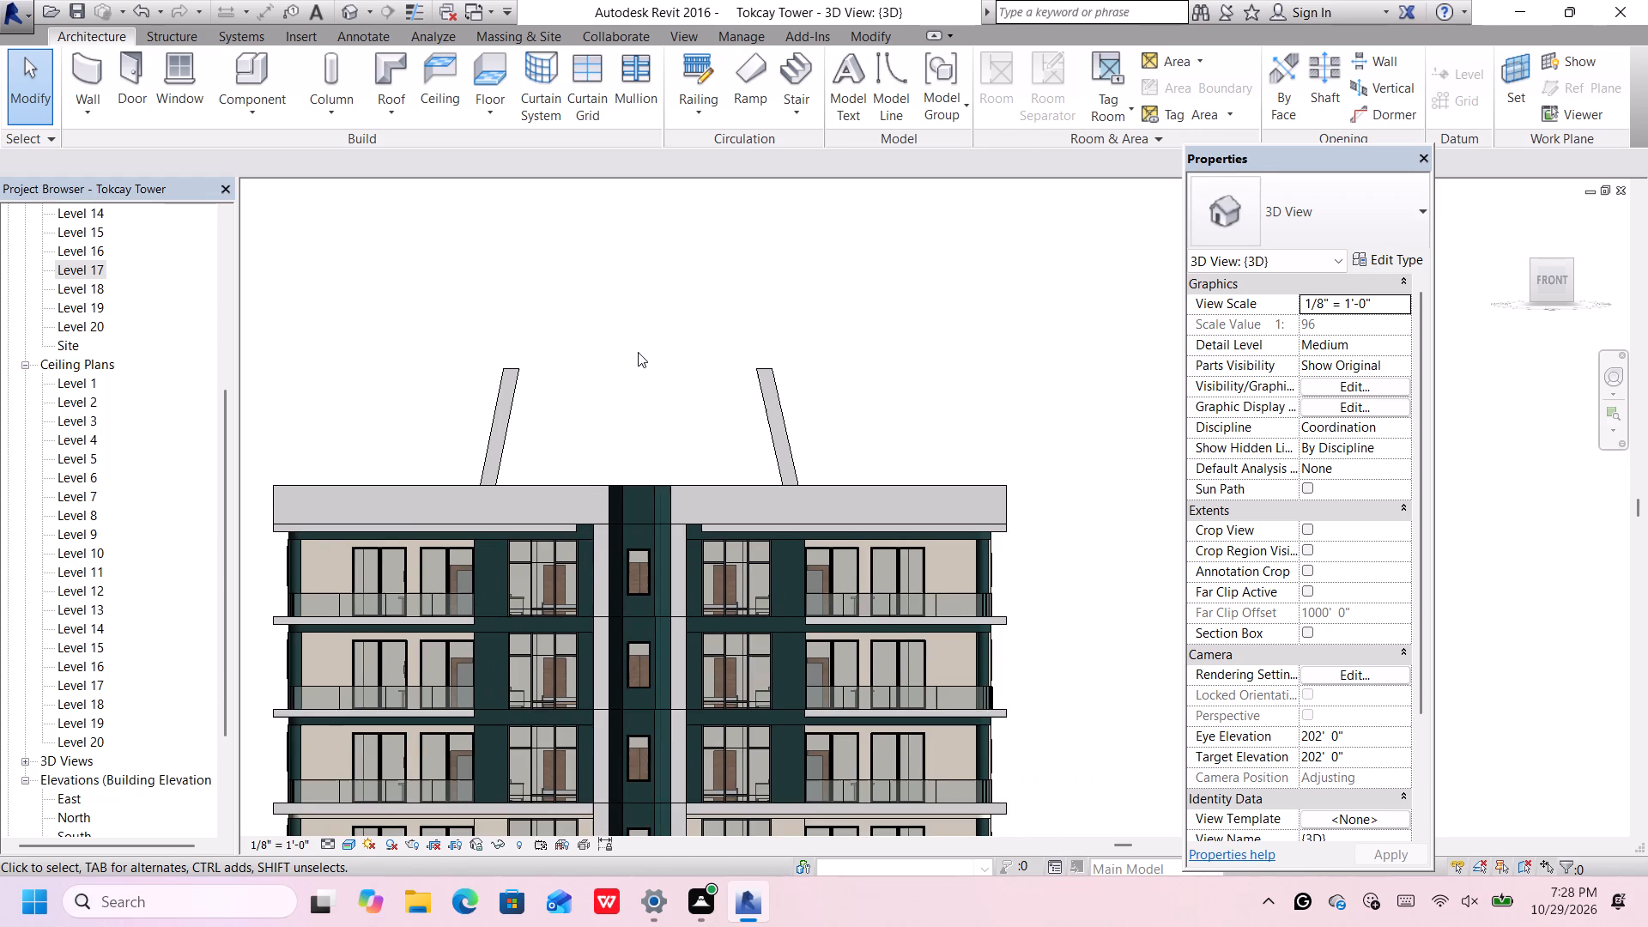
pyautogui.moveTo(640, 357); pyautogui.dragTo(707, 403, button='middle')
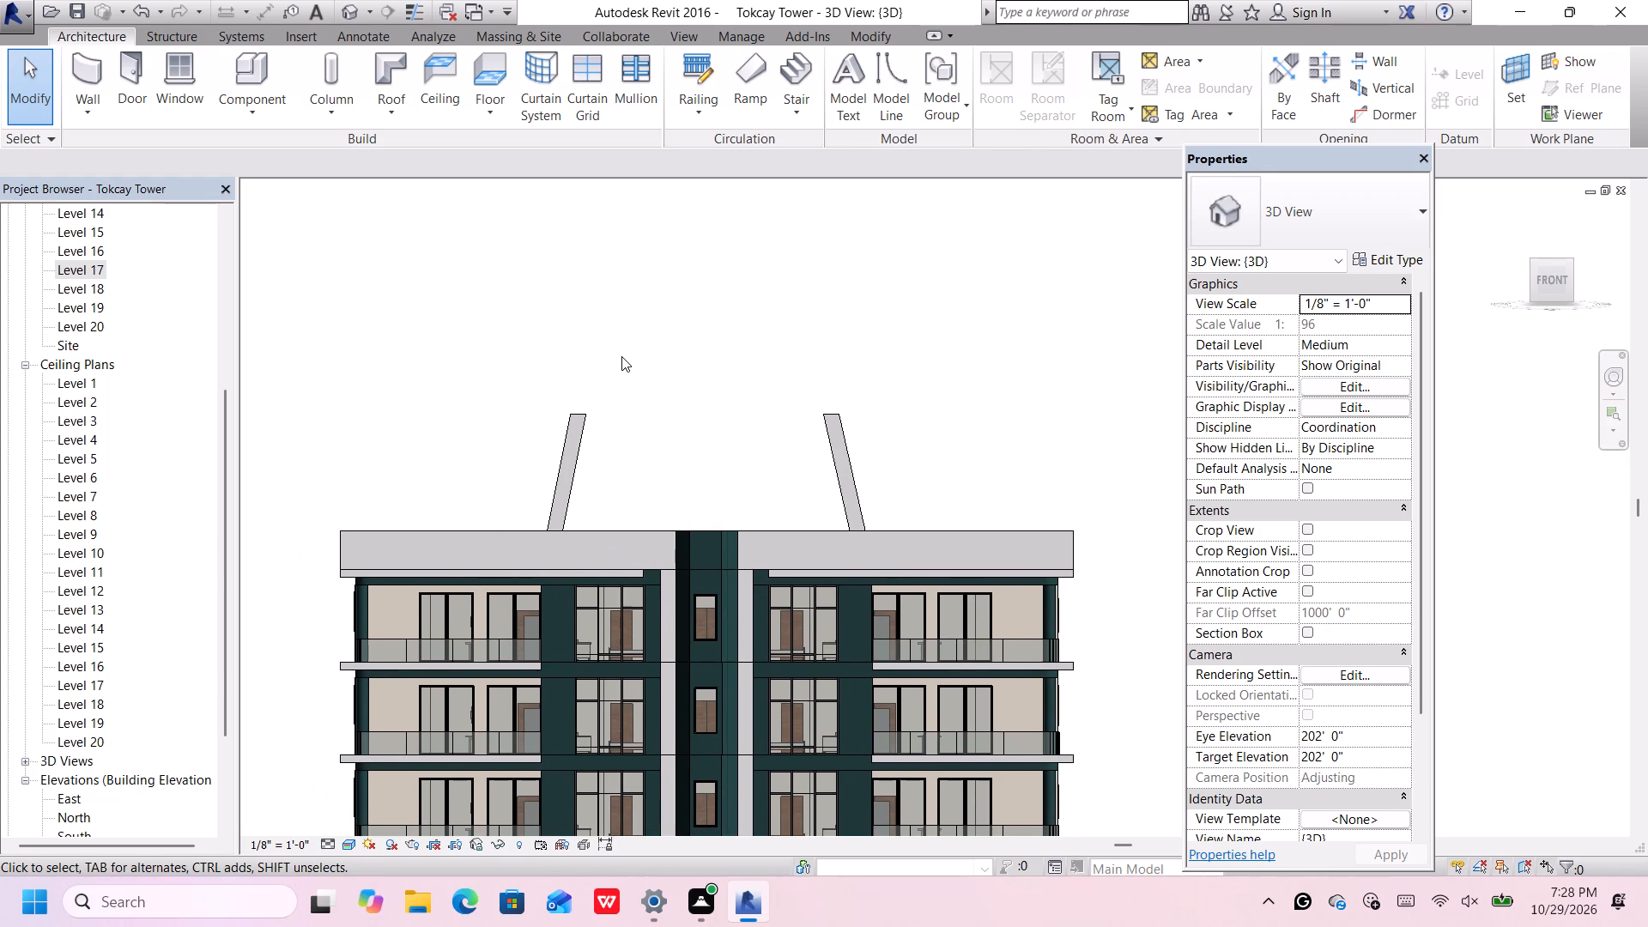
pyautogui.moveTo(622, 360); pyautogui.dragTo(625, 376, button='middle')
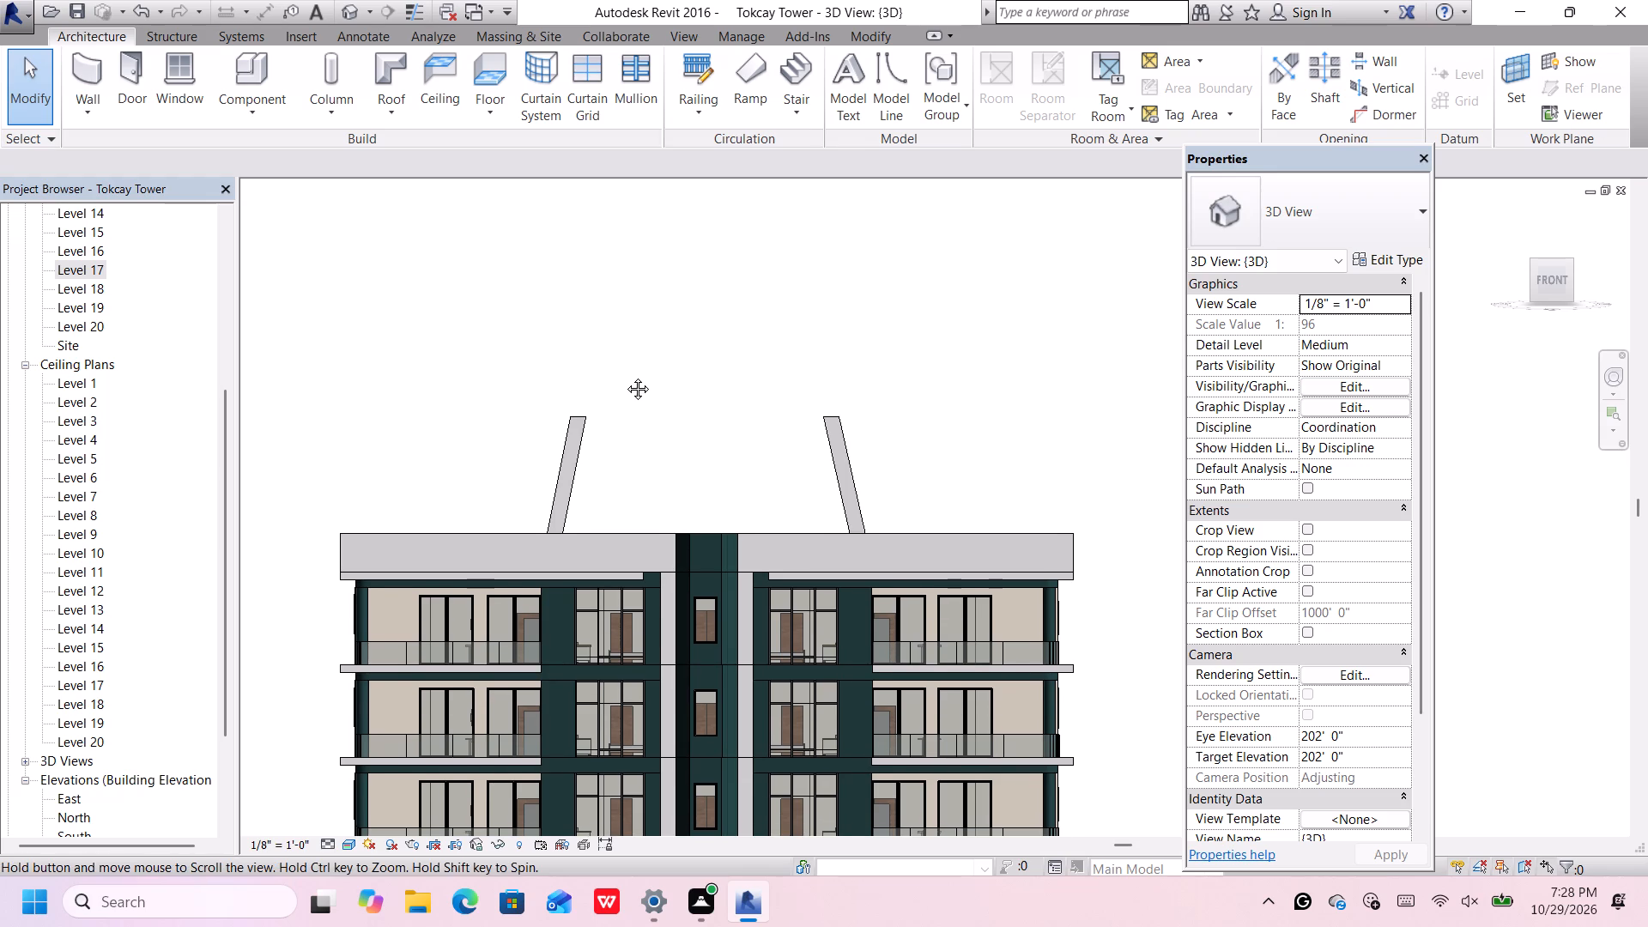
pyautogui.moveTo(625, 376); pyautogui.dragTo(632, 393, button='middle')
pyautogui.scroll(-4, 575, 384)
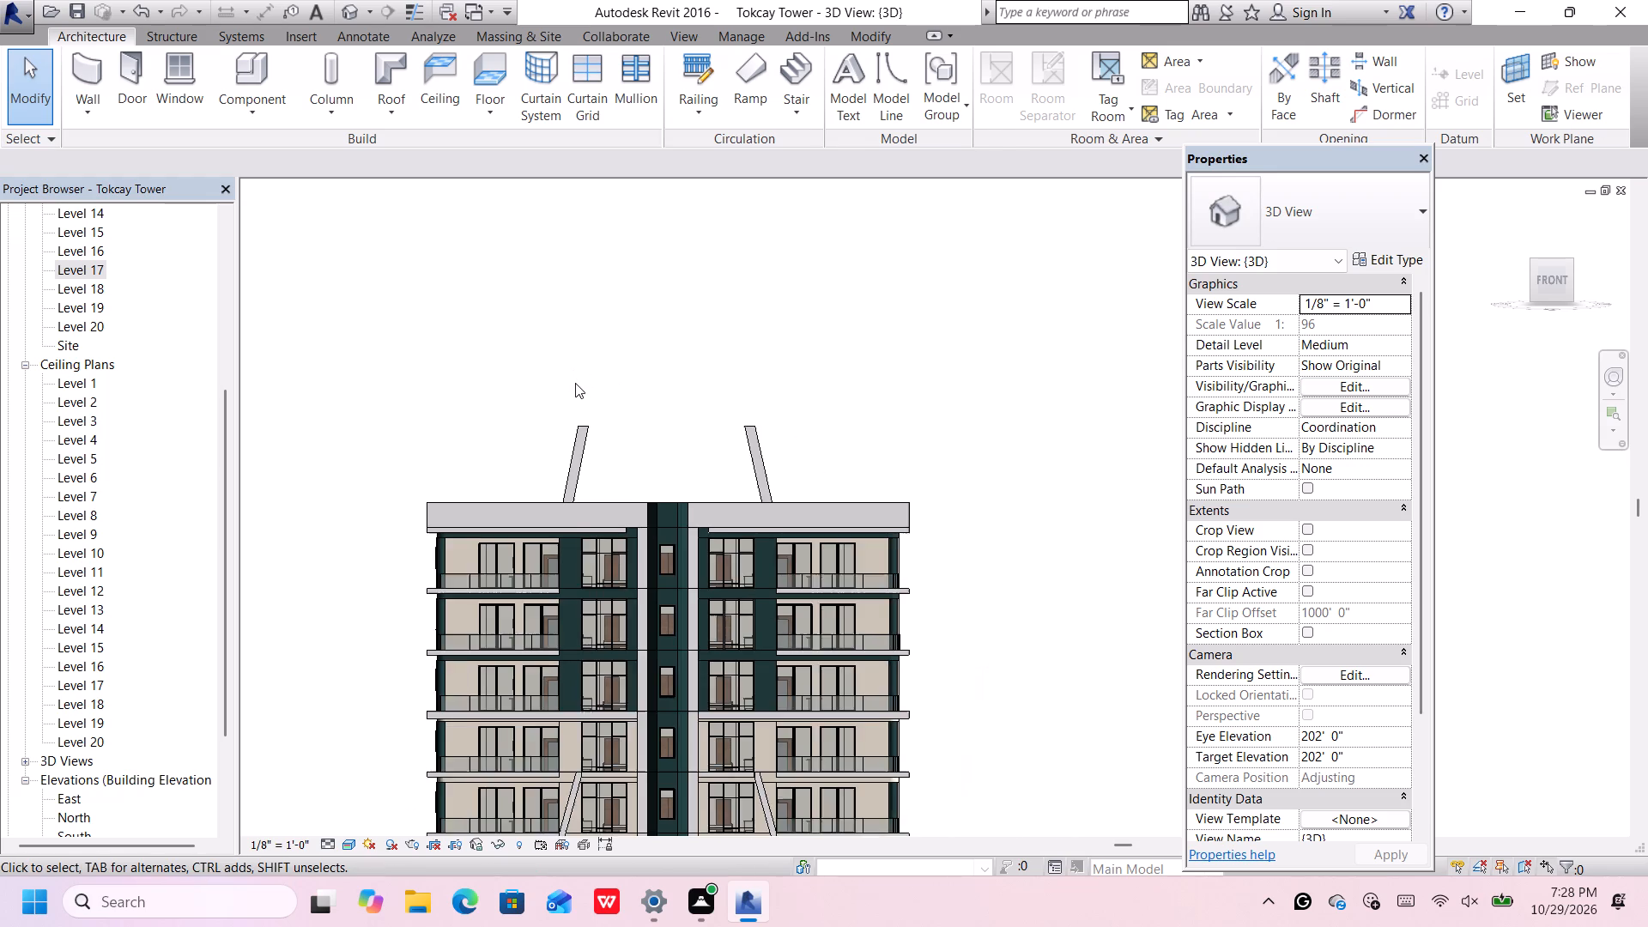
pyautogui.scroll(-3, 575, 383)
pyautogui.scroll(2, 575, 383)
pyautogui.moveTo(583, 386); pyautogui.dragTo(600, 415, button='middle')
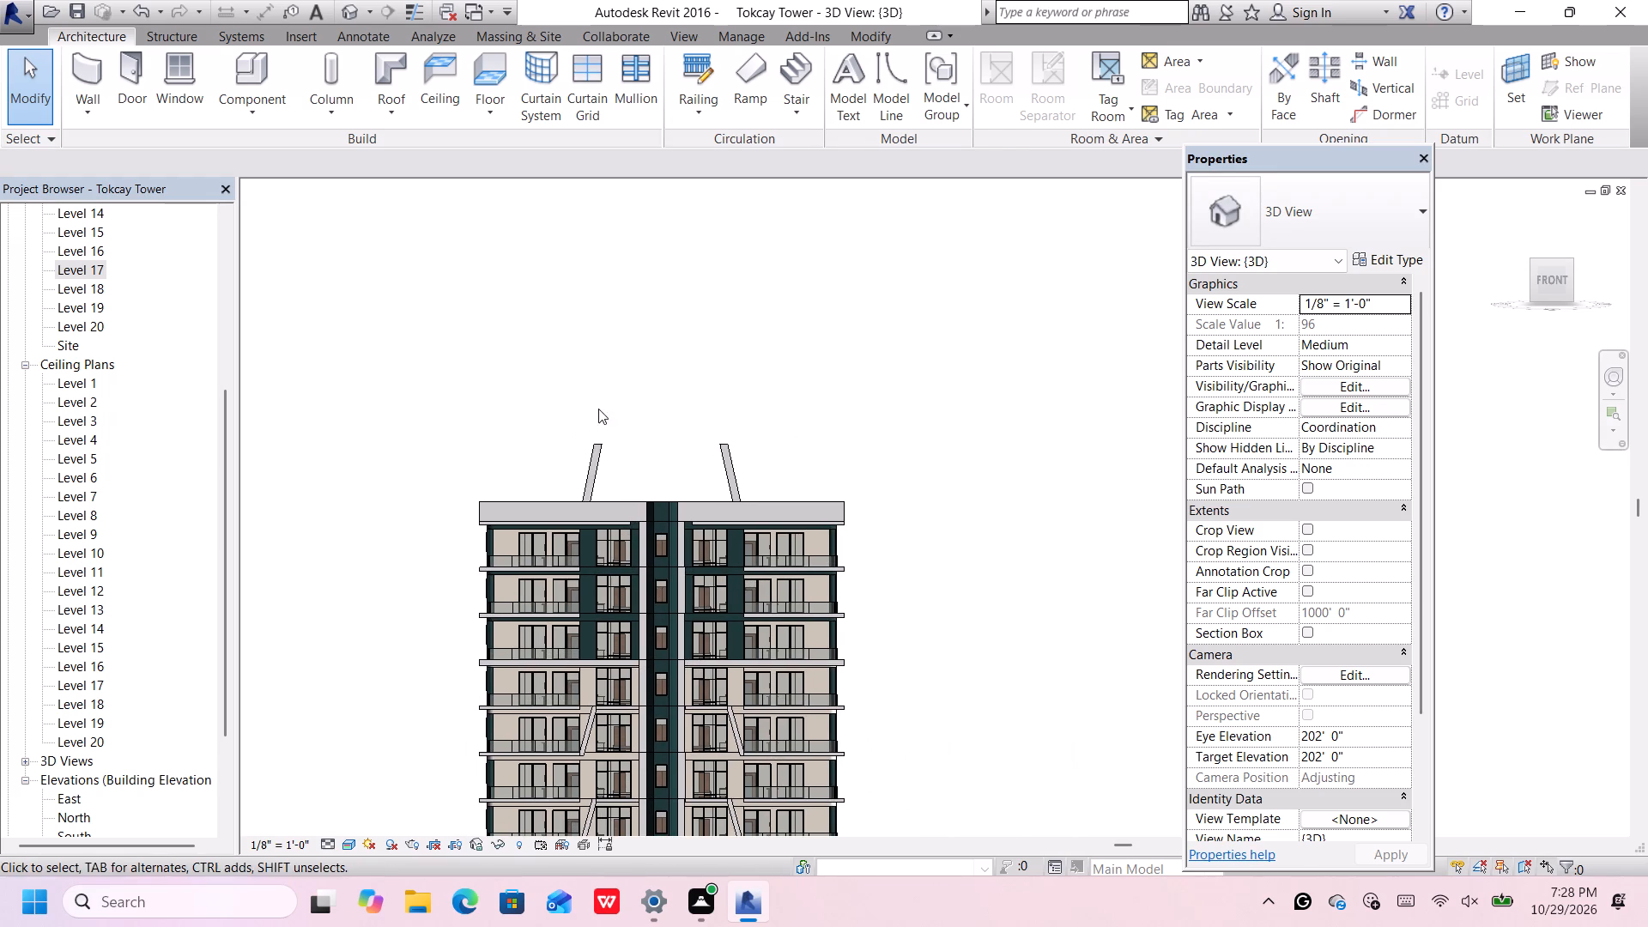
# Set the west slanted feature wall's unconnected height to 15'.
pyautogui.click(592, 454)
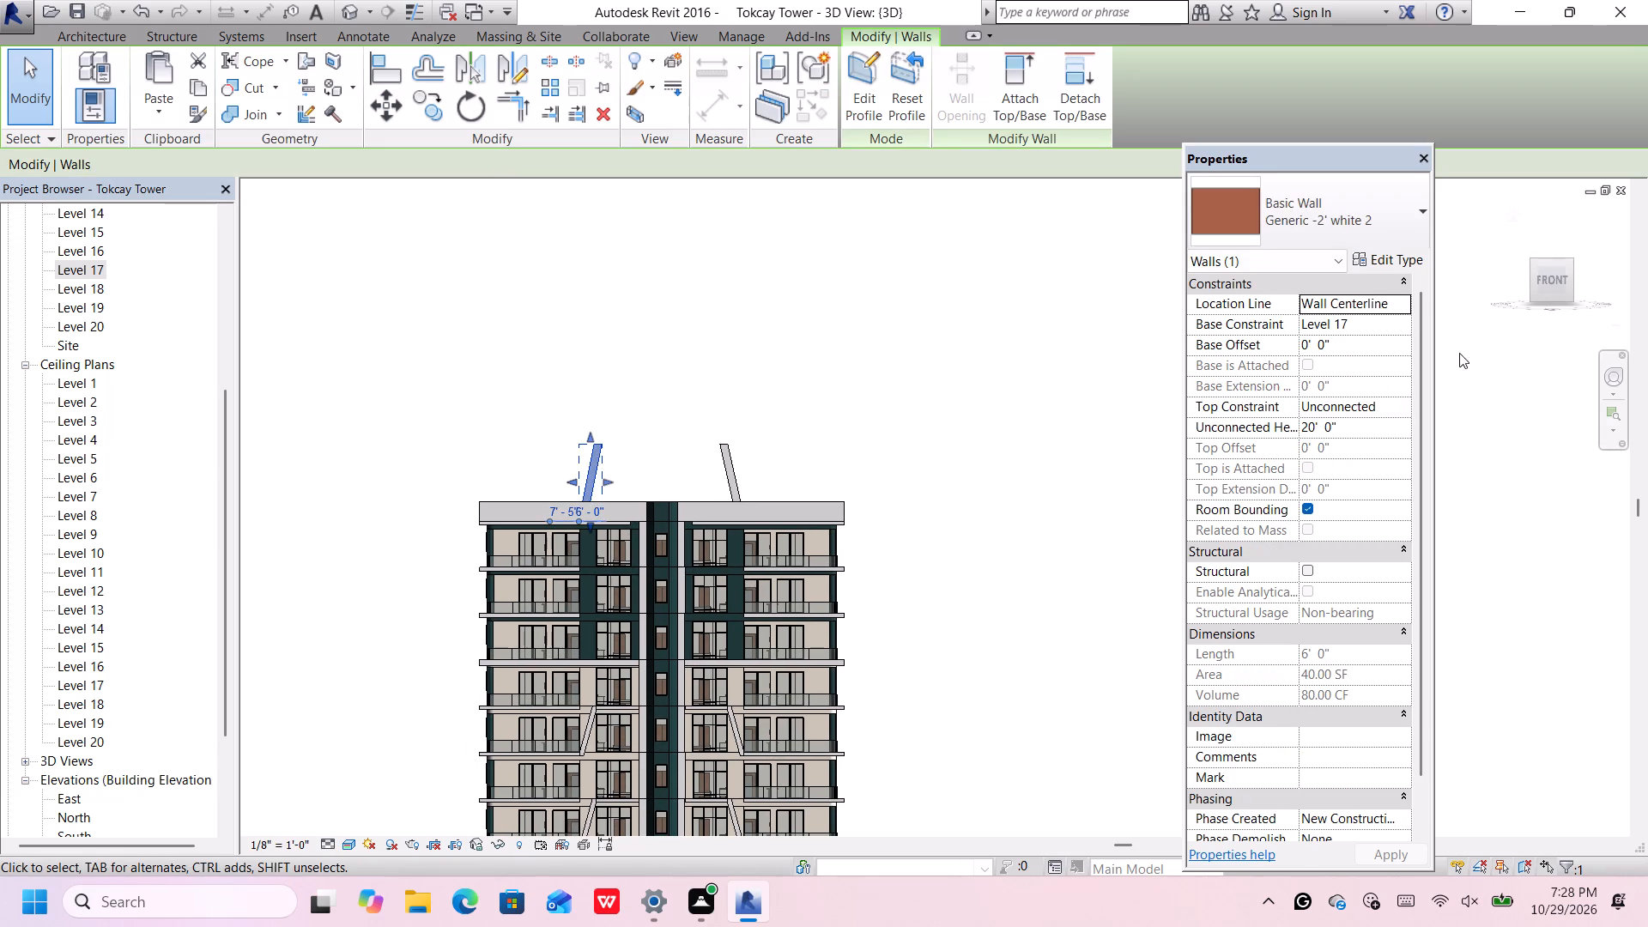
pyautogui.click(1366, 426)
pyautogui.press('BackSpace')
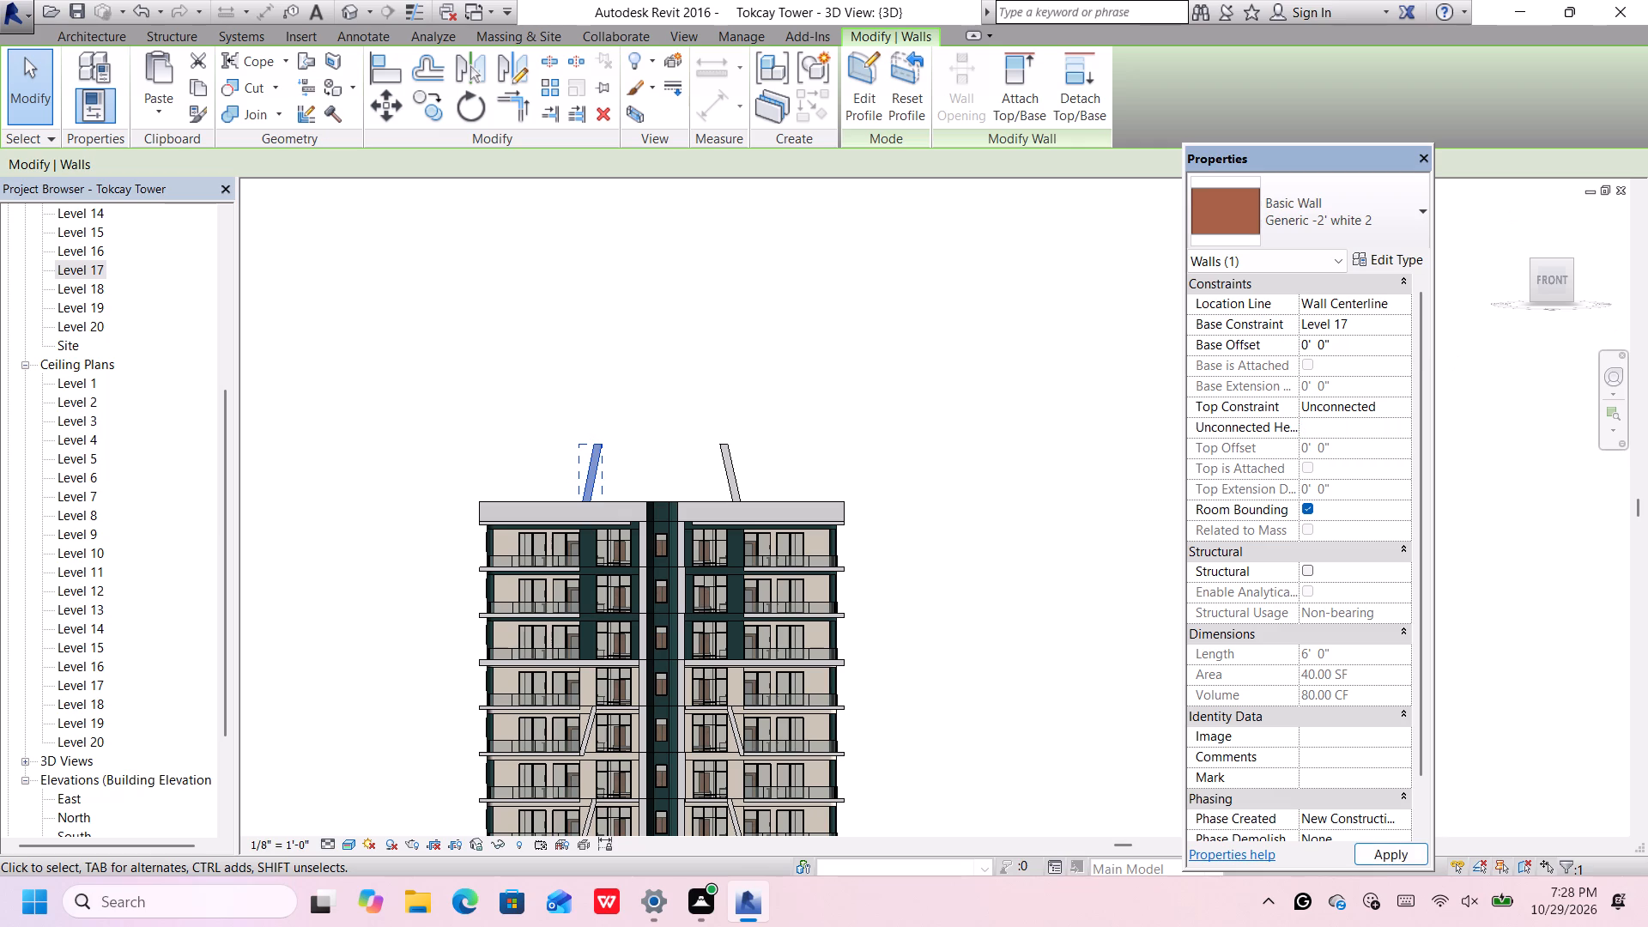
pyautogui.press('1')
pyautogui.write("5'")
pyautogui.press('Return')
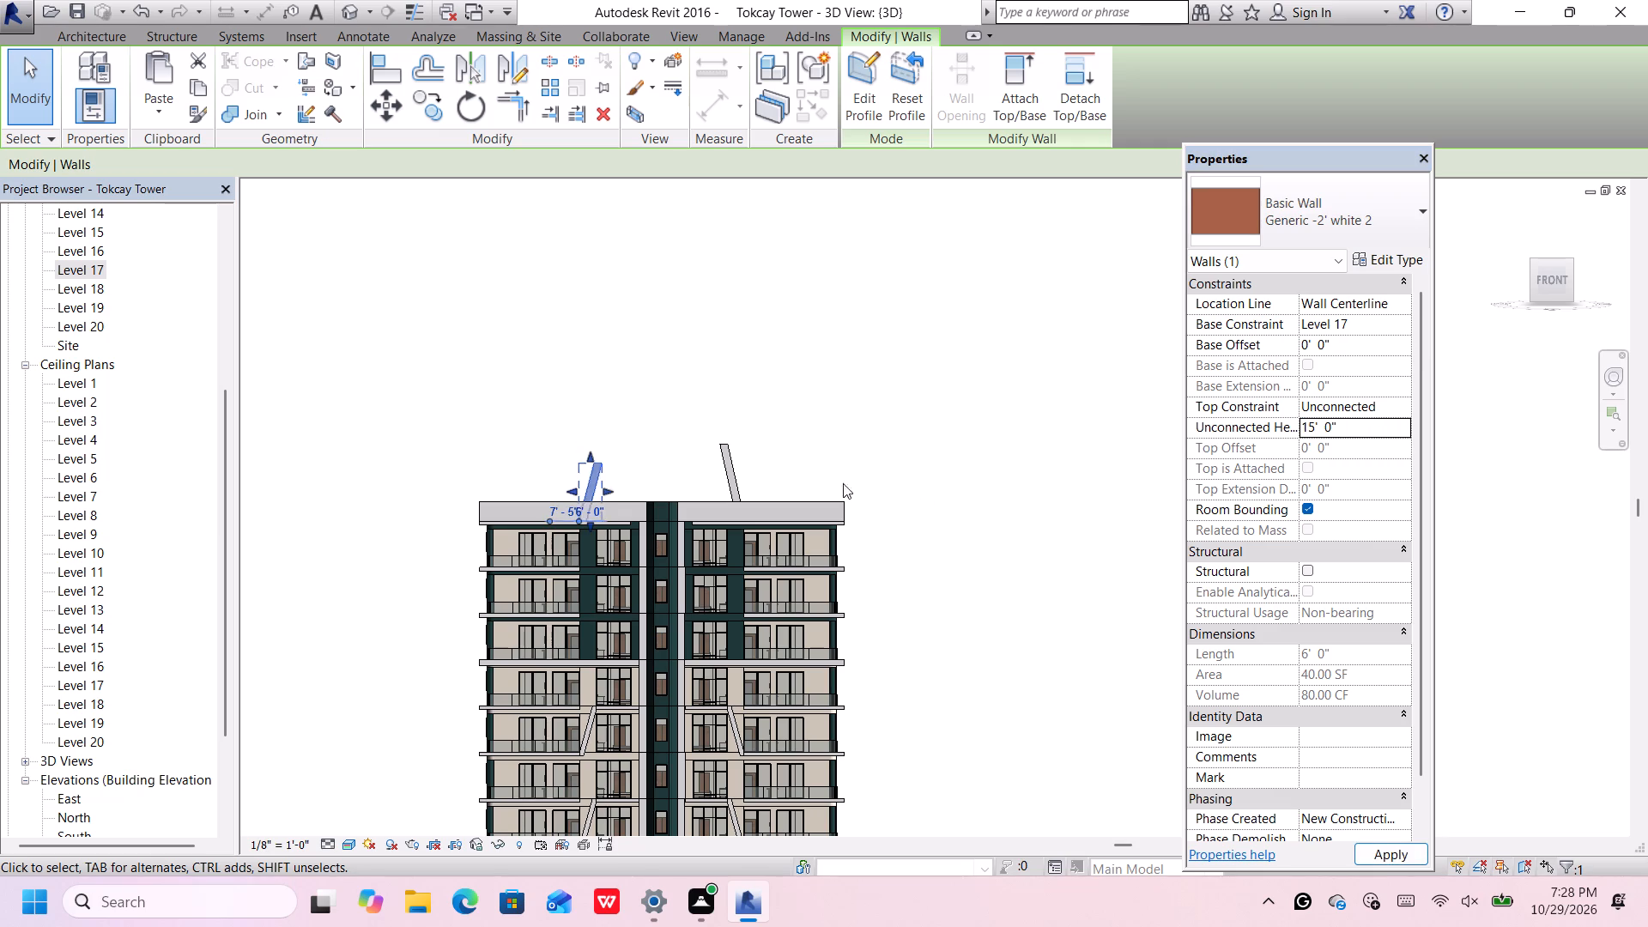
pyautogui.click(782, 416)
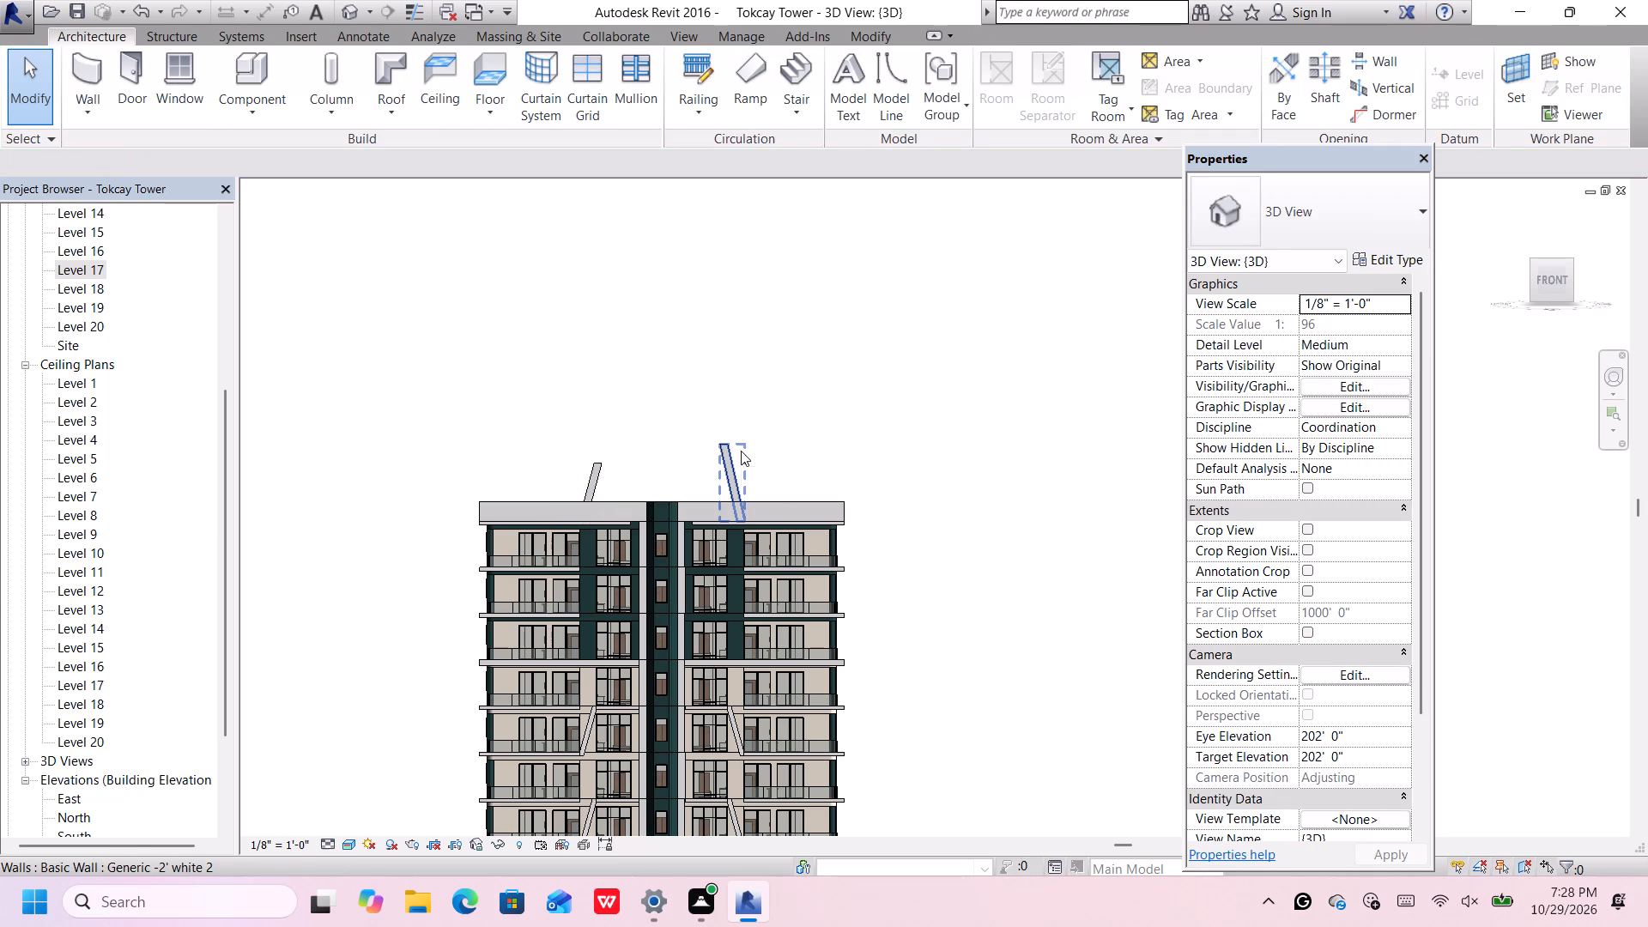
# Set the east slanted feature wall's unconnected height to 15'.
pyautogui.click(741, 451)
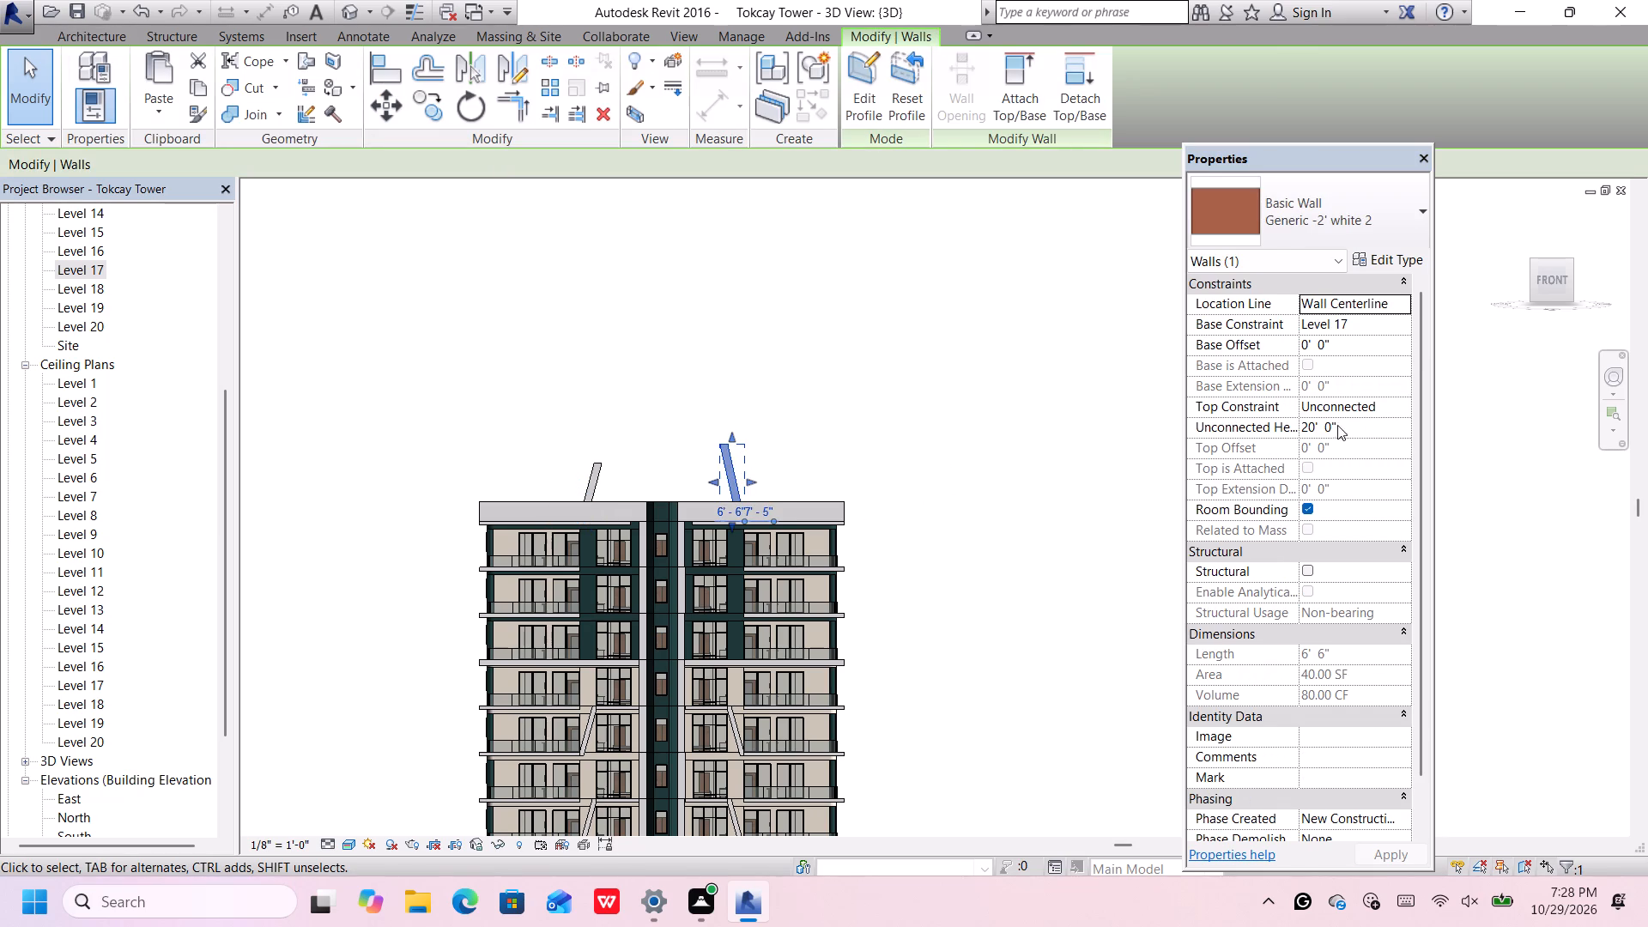
pyautogui.click(1342, 429)
pyautogui.press('BackSpace')
pyautogui.press('BackSpace')
pyautogui.press('BackSpace')
pyautogui.press('BackSpace')
pyautogui.press('BackSpace')
pyautogui.press('BackSpace')
pyautogui.press('BackSpace')
pyautogui.press('BackSpace')
pyautogui.press('BackSpace')
pyautogui.press('BackSpace')
pyautogui.press('BackSpace')
pyautogui.press('BackSpace')
pyautogui.press('BackSpace')
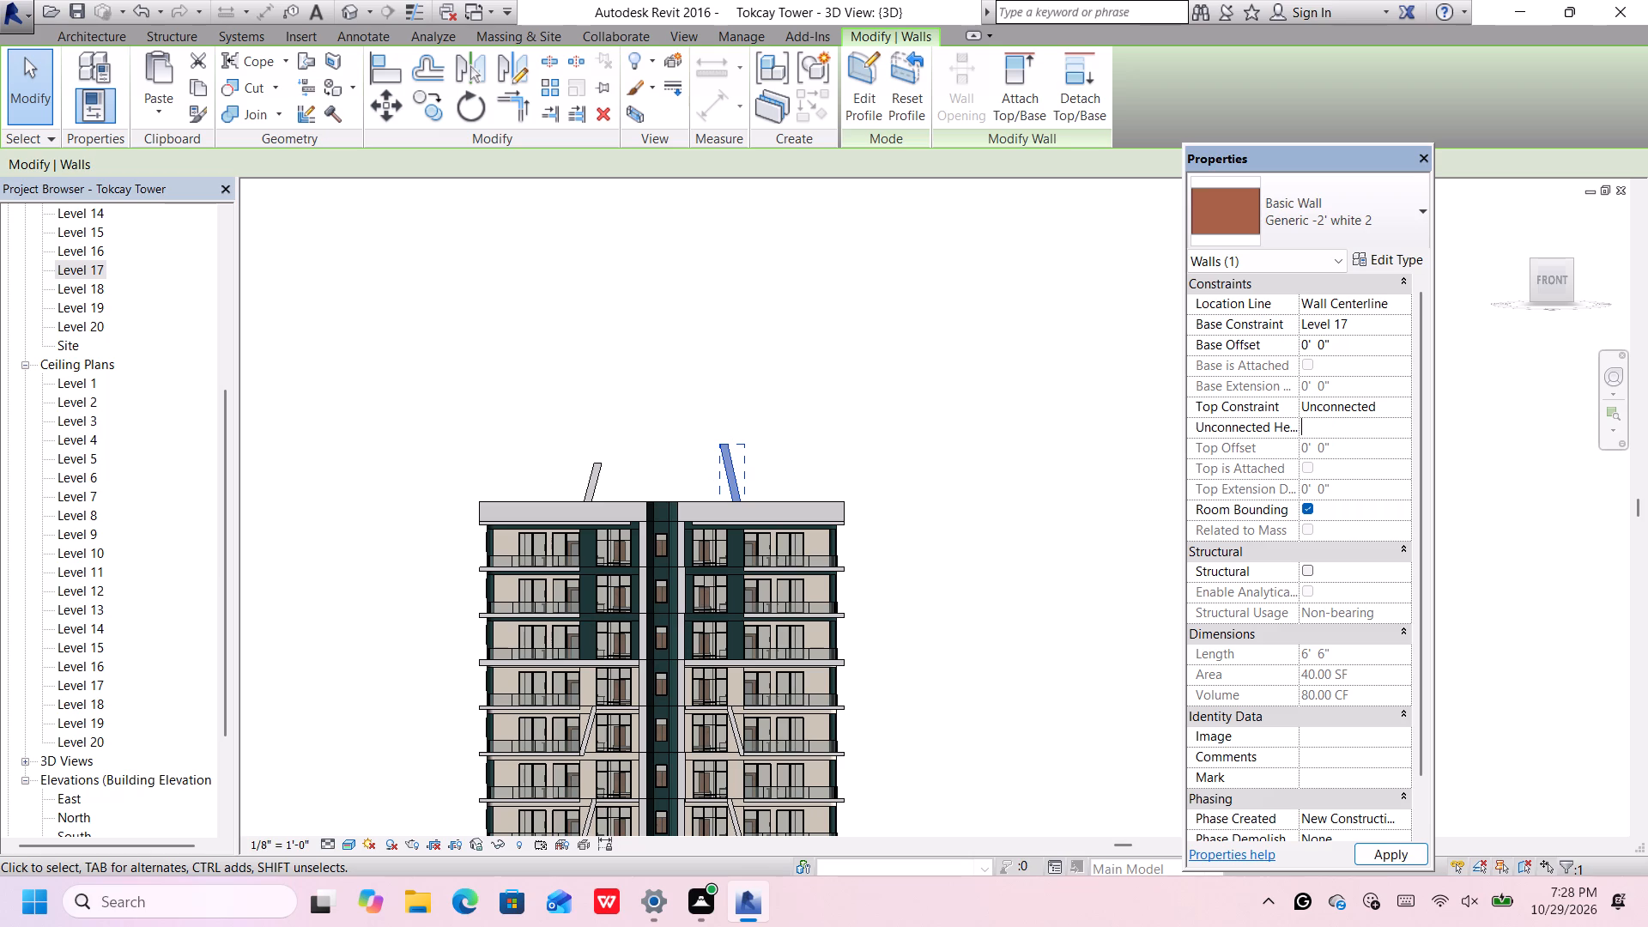
pyautogui.write('15')
pyautogui.press("'")
pyautogui.press('Return')
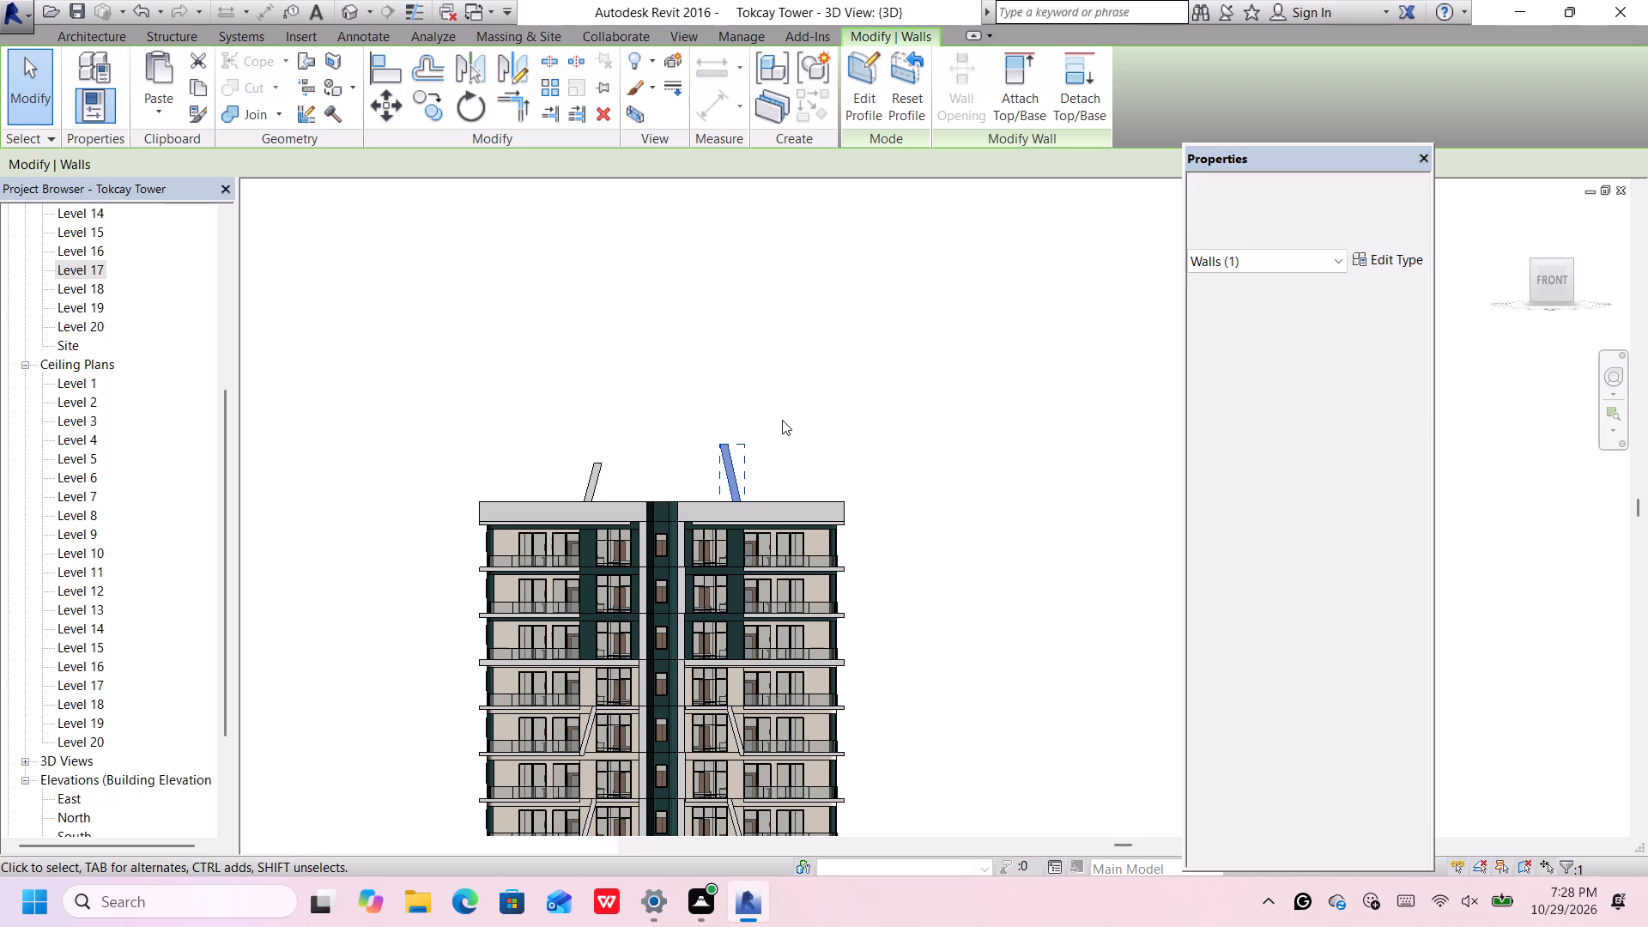
pyautogui.click(781, 417)
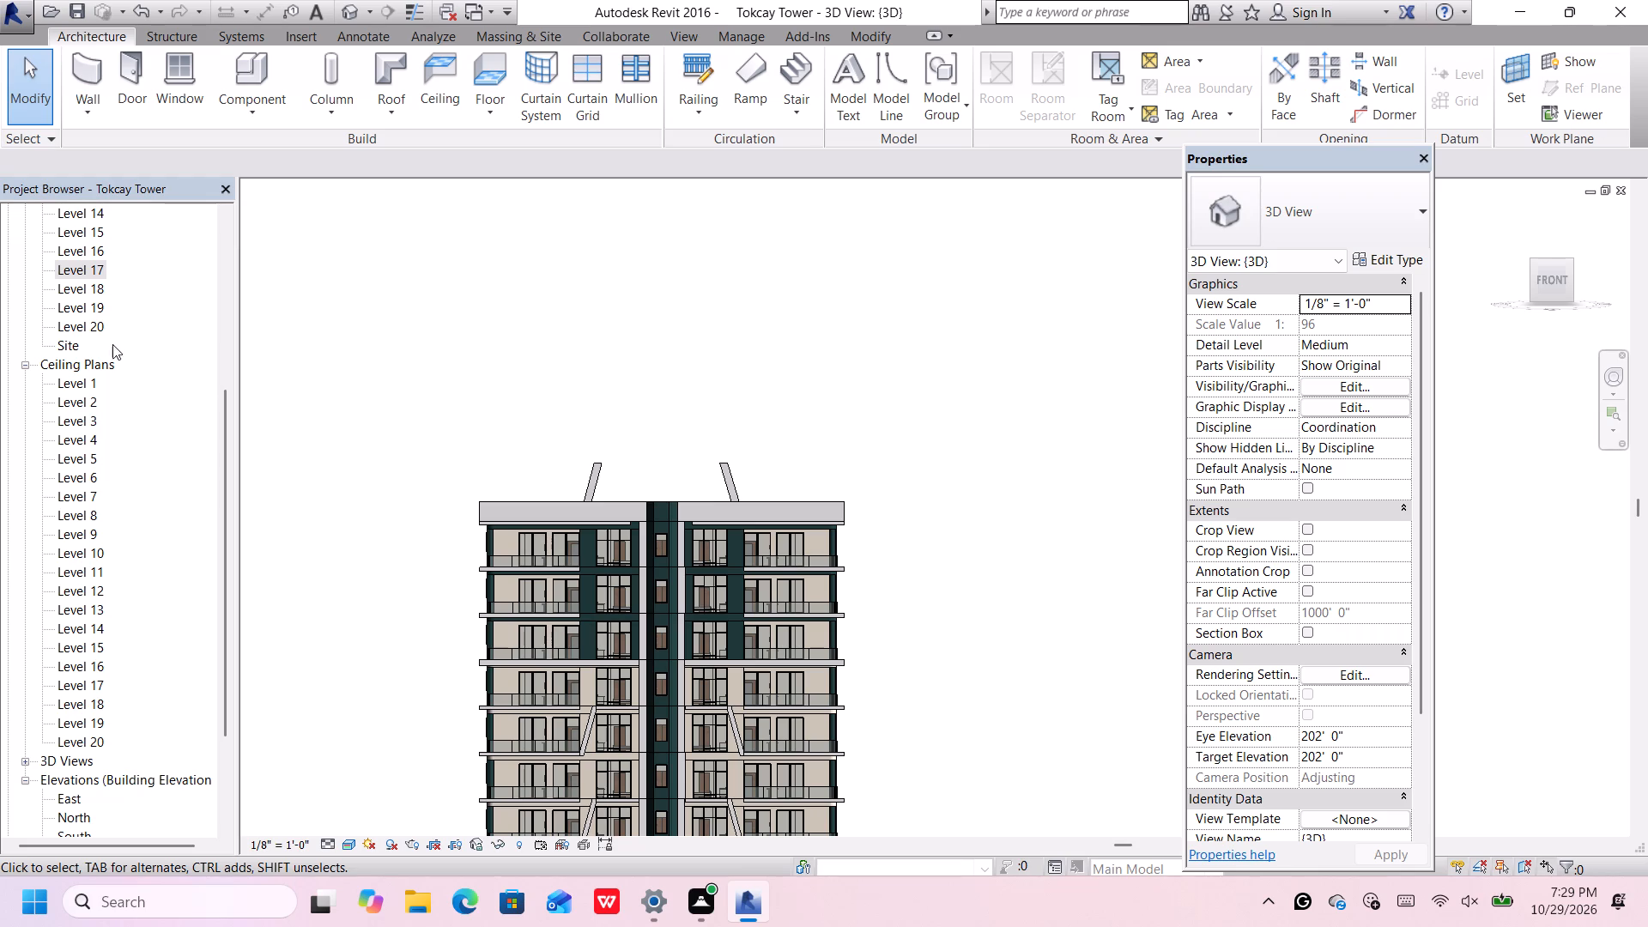
# Open the Level 17 floor plan.
pyautogui.doubleClick(92, 269)
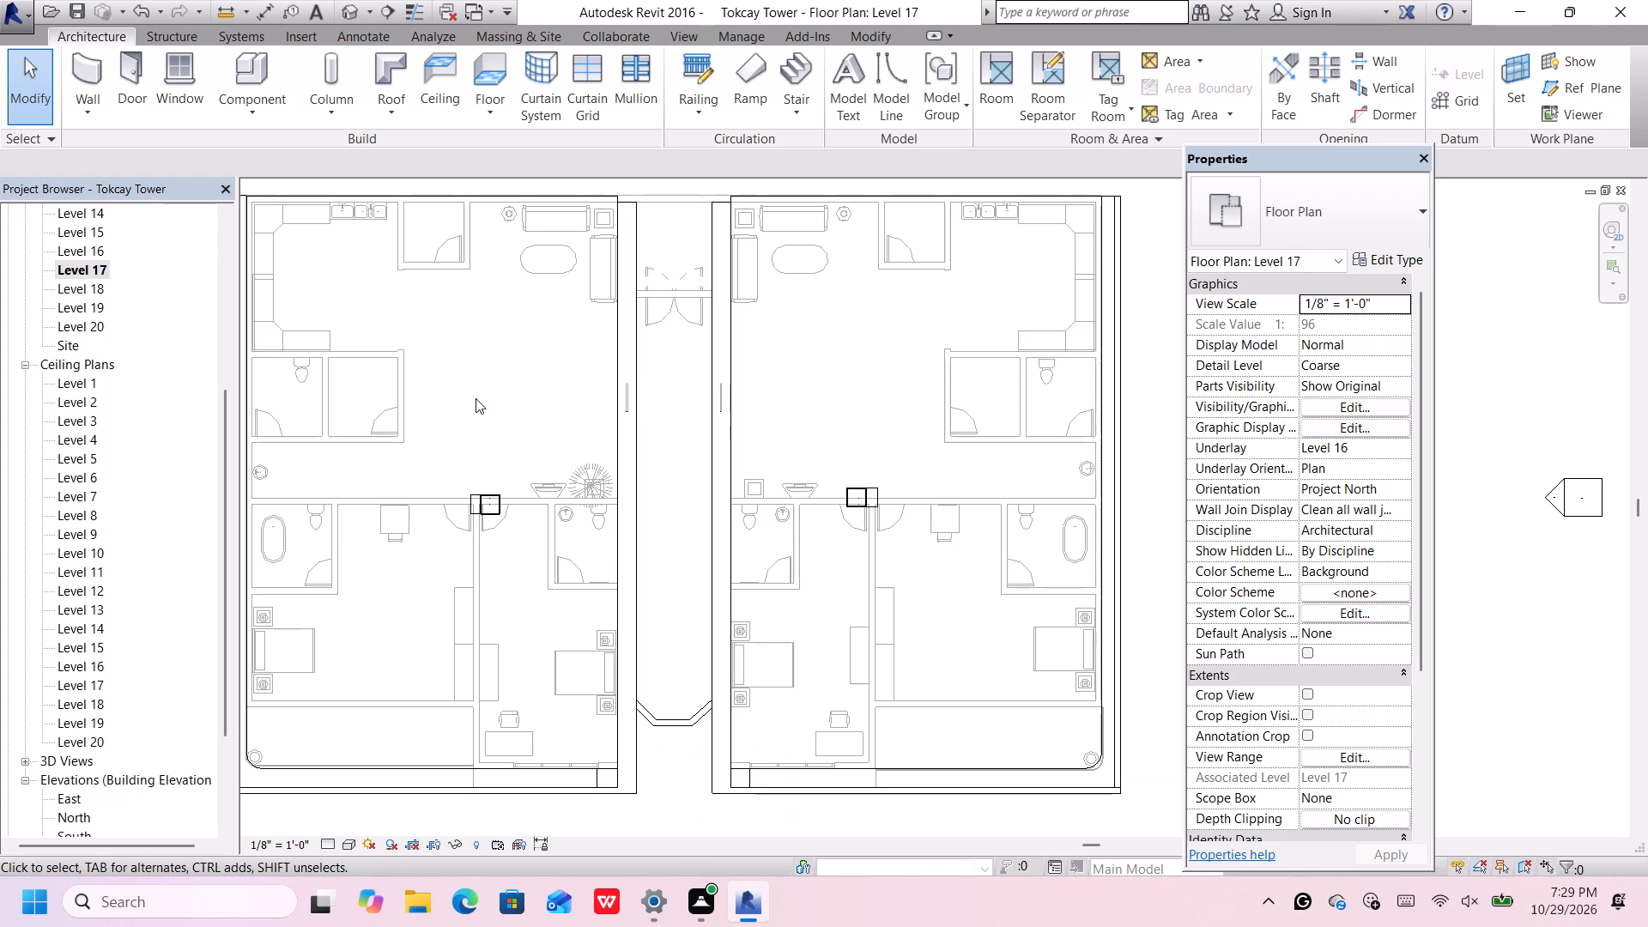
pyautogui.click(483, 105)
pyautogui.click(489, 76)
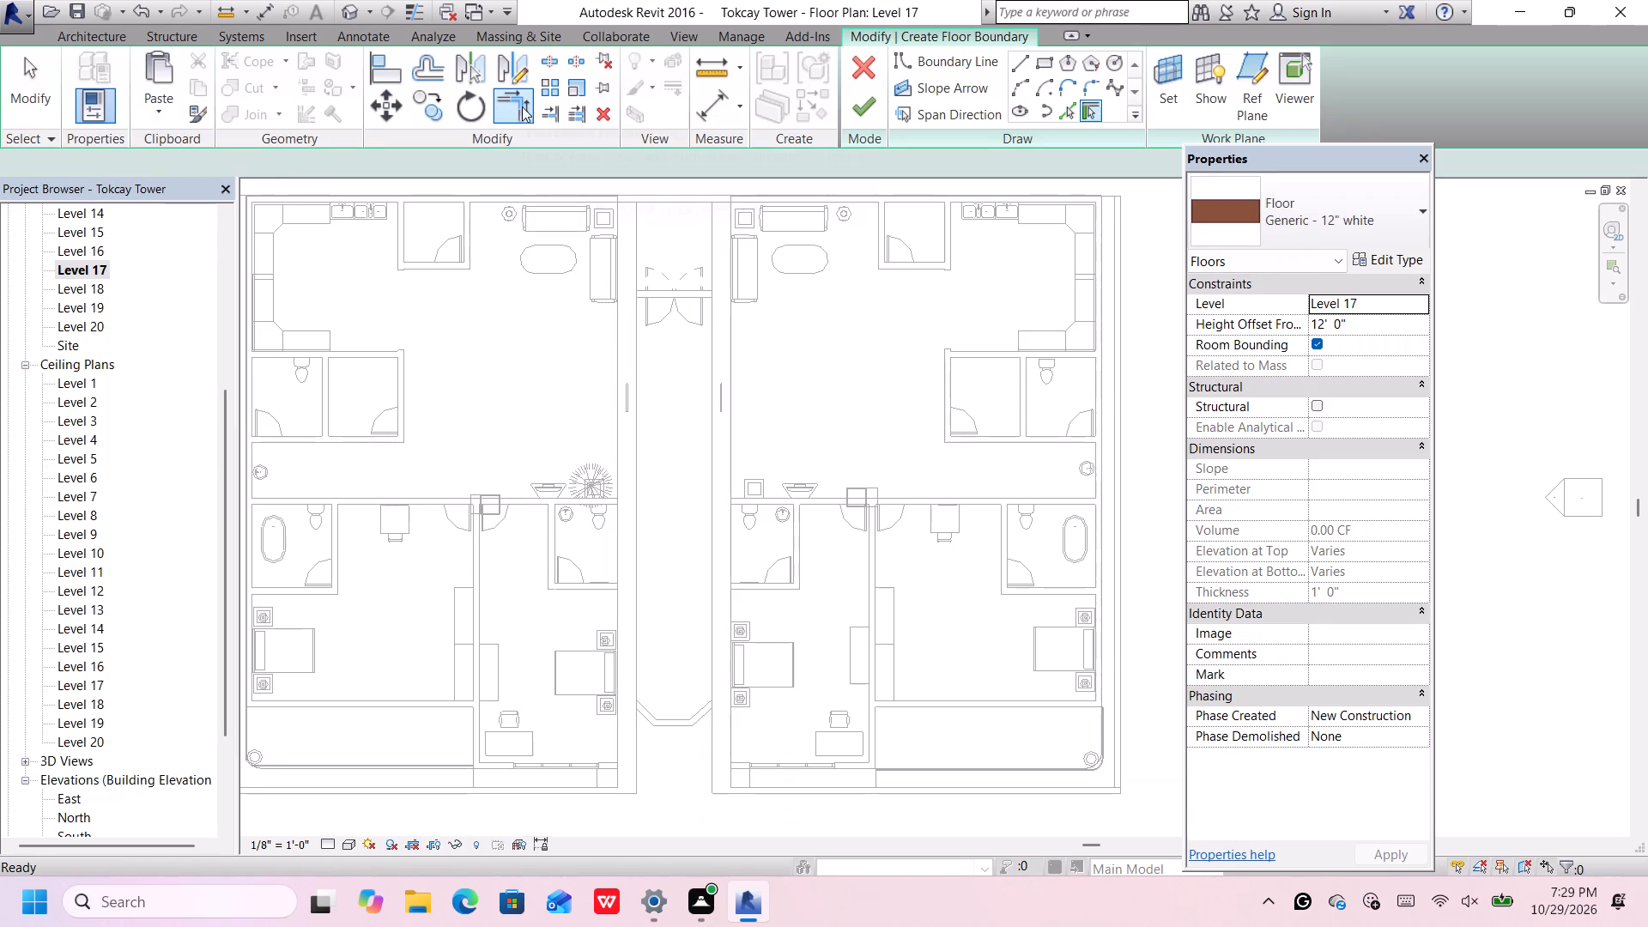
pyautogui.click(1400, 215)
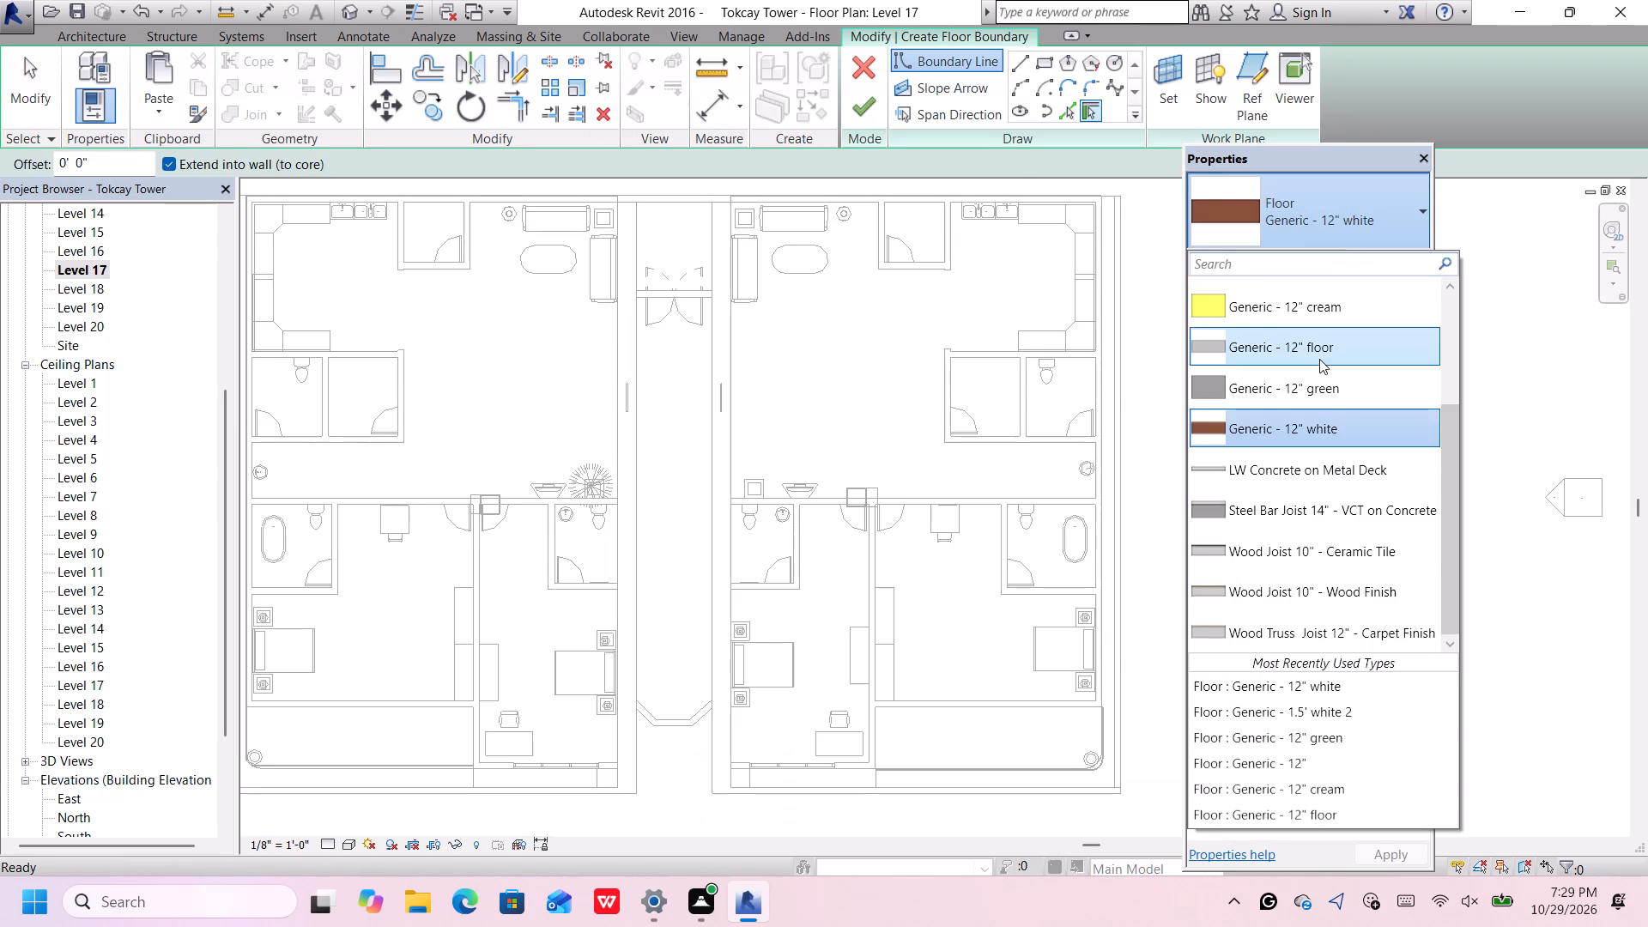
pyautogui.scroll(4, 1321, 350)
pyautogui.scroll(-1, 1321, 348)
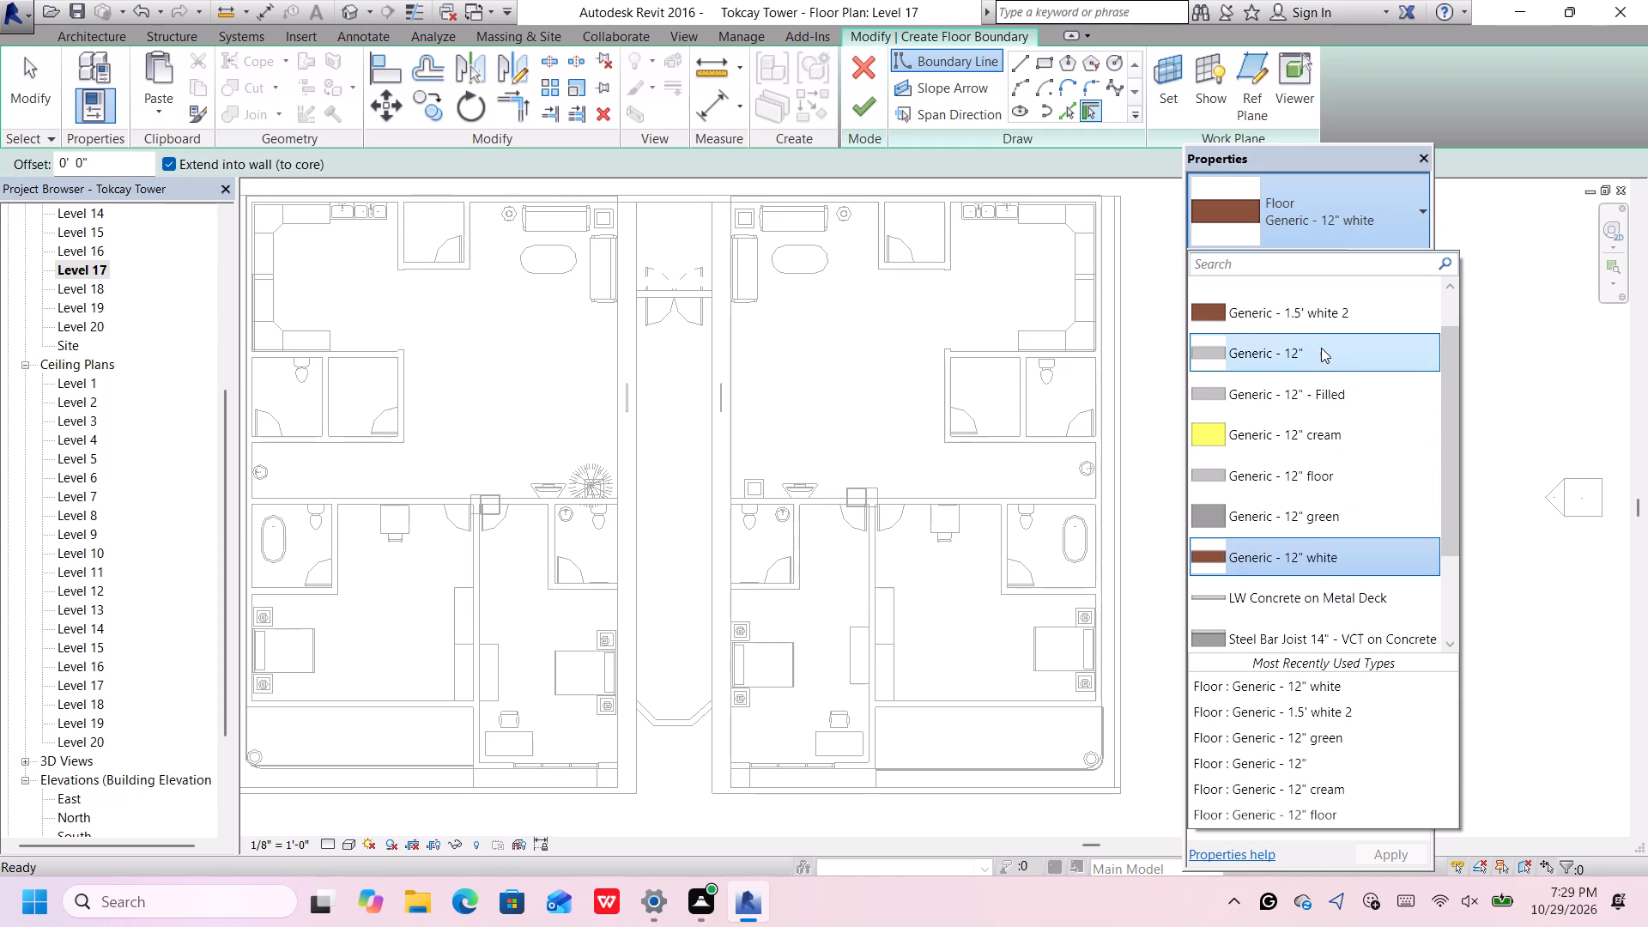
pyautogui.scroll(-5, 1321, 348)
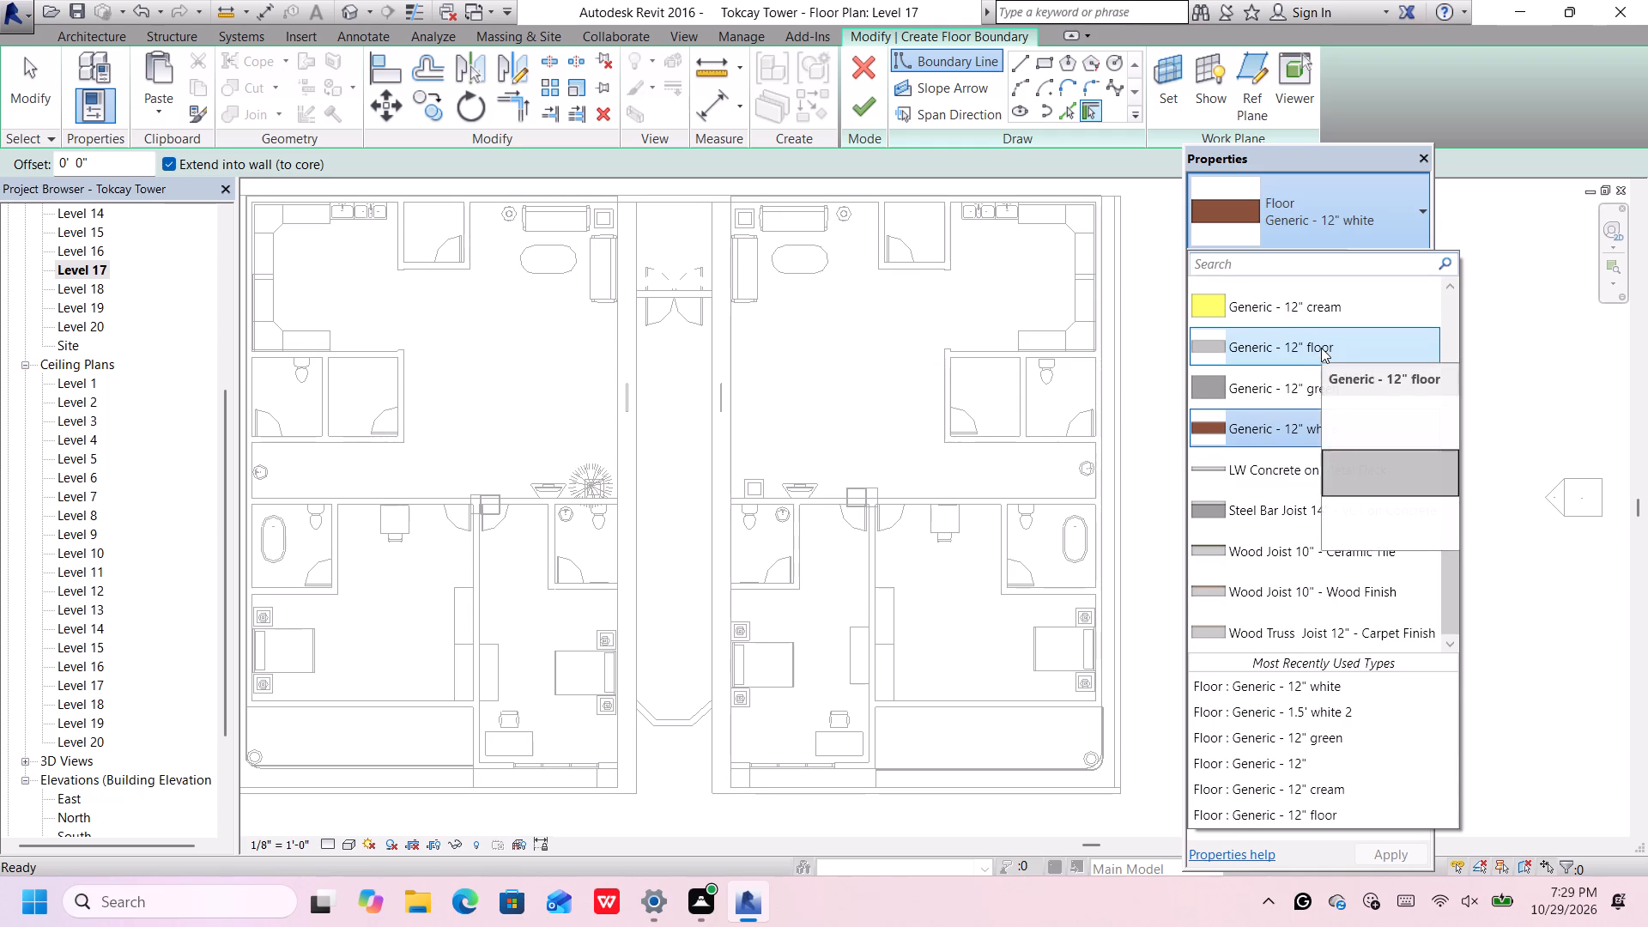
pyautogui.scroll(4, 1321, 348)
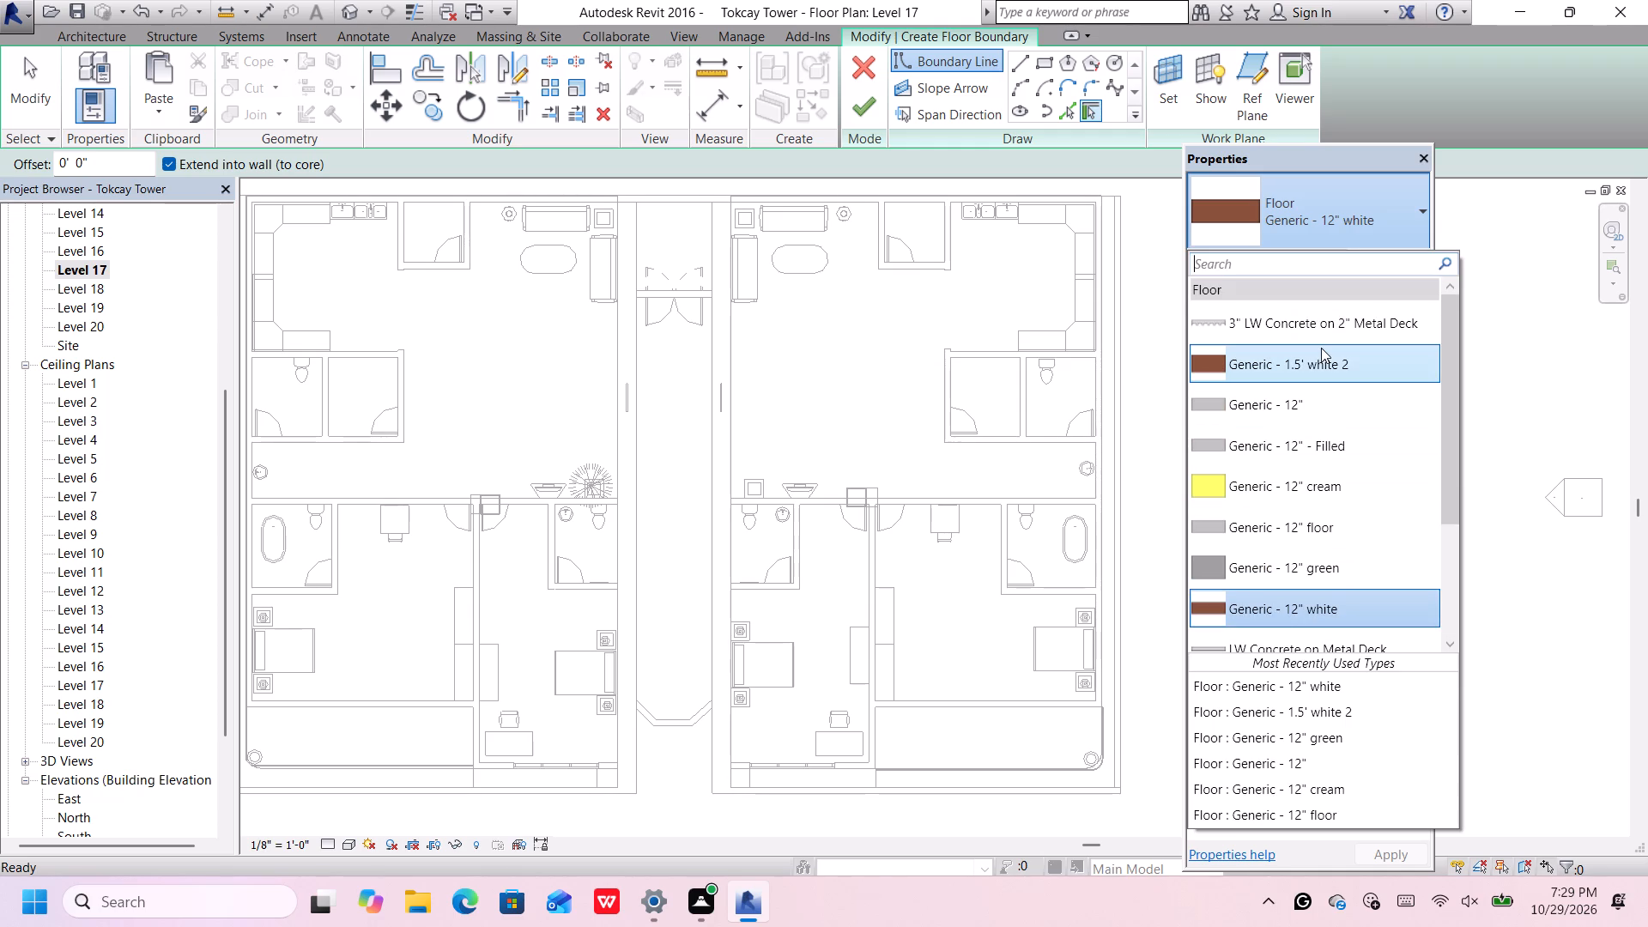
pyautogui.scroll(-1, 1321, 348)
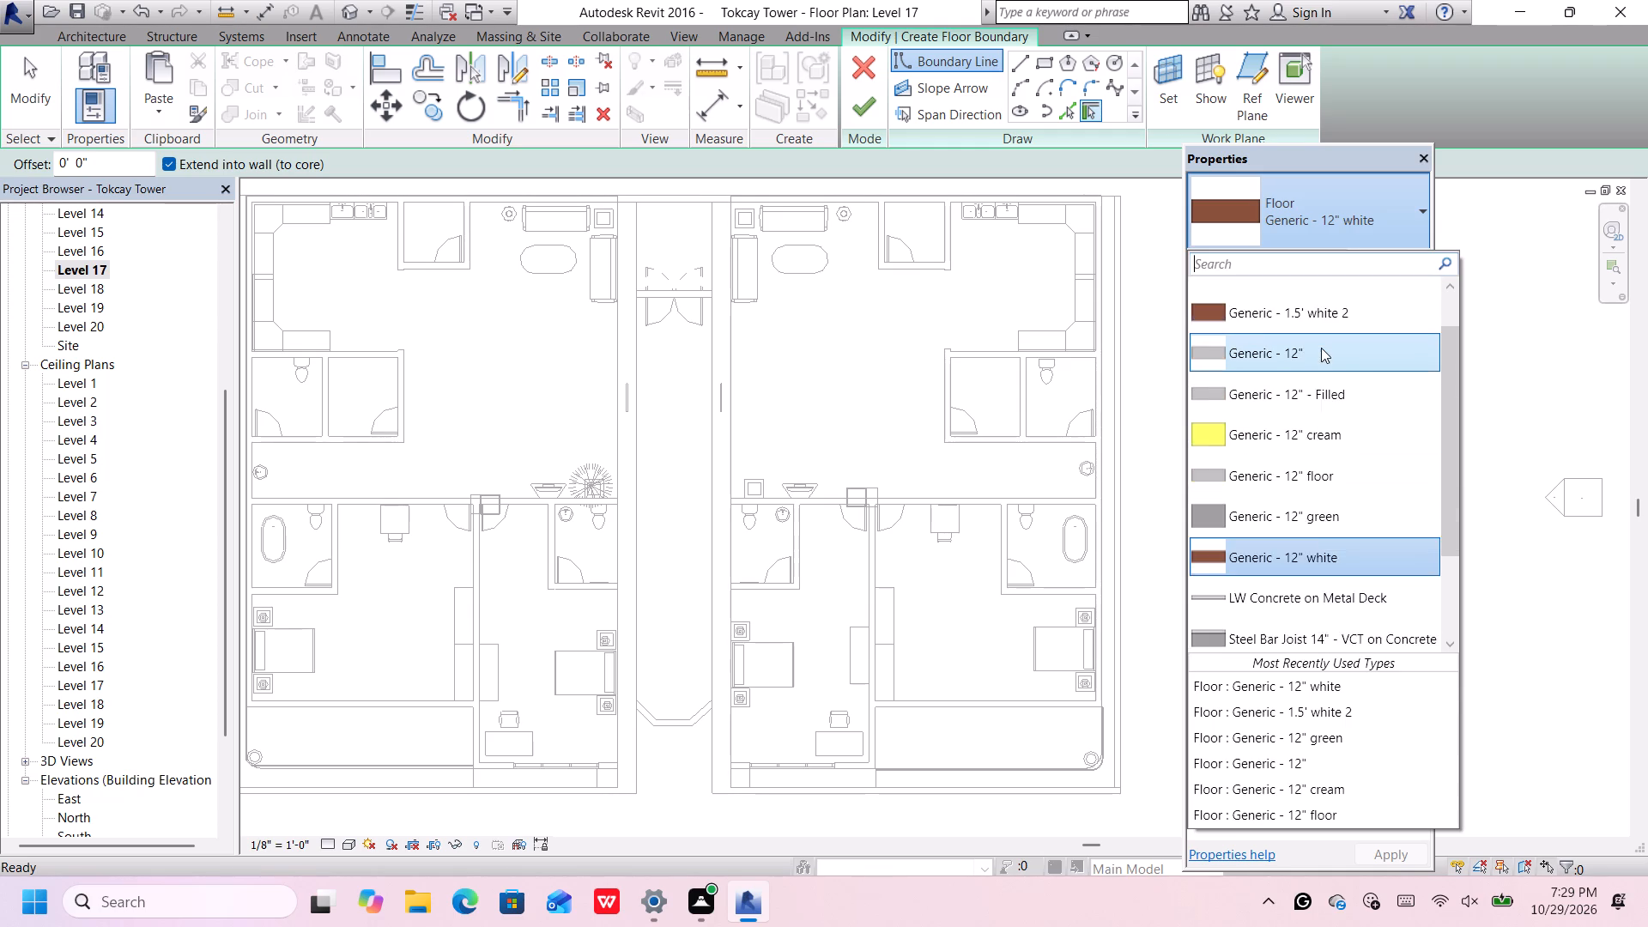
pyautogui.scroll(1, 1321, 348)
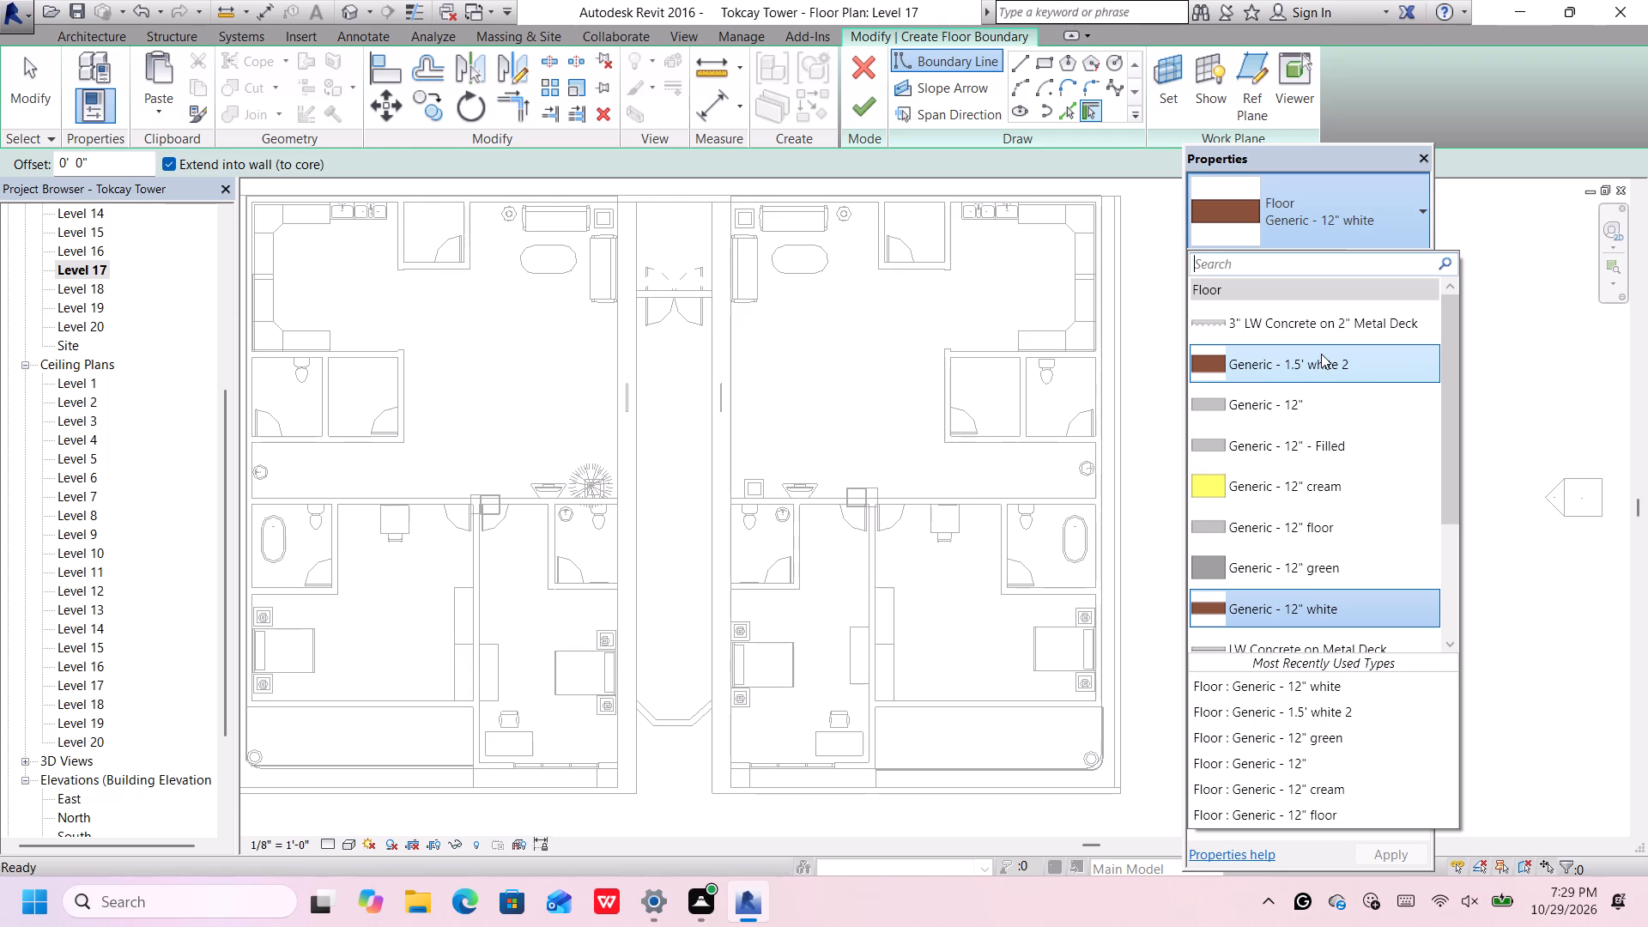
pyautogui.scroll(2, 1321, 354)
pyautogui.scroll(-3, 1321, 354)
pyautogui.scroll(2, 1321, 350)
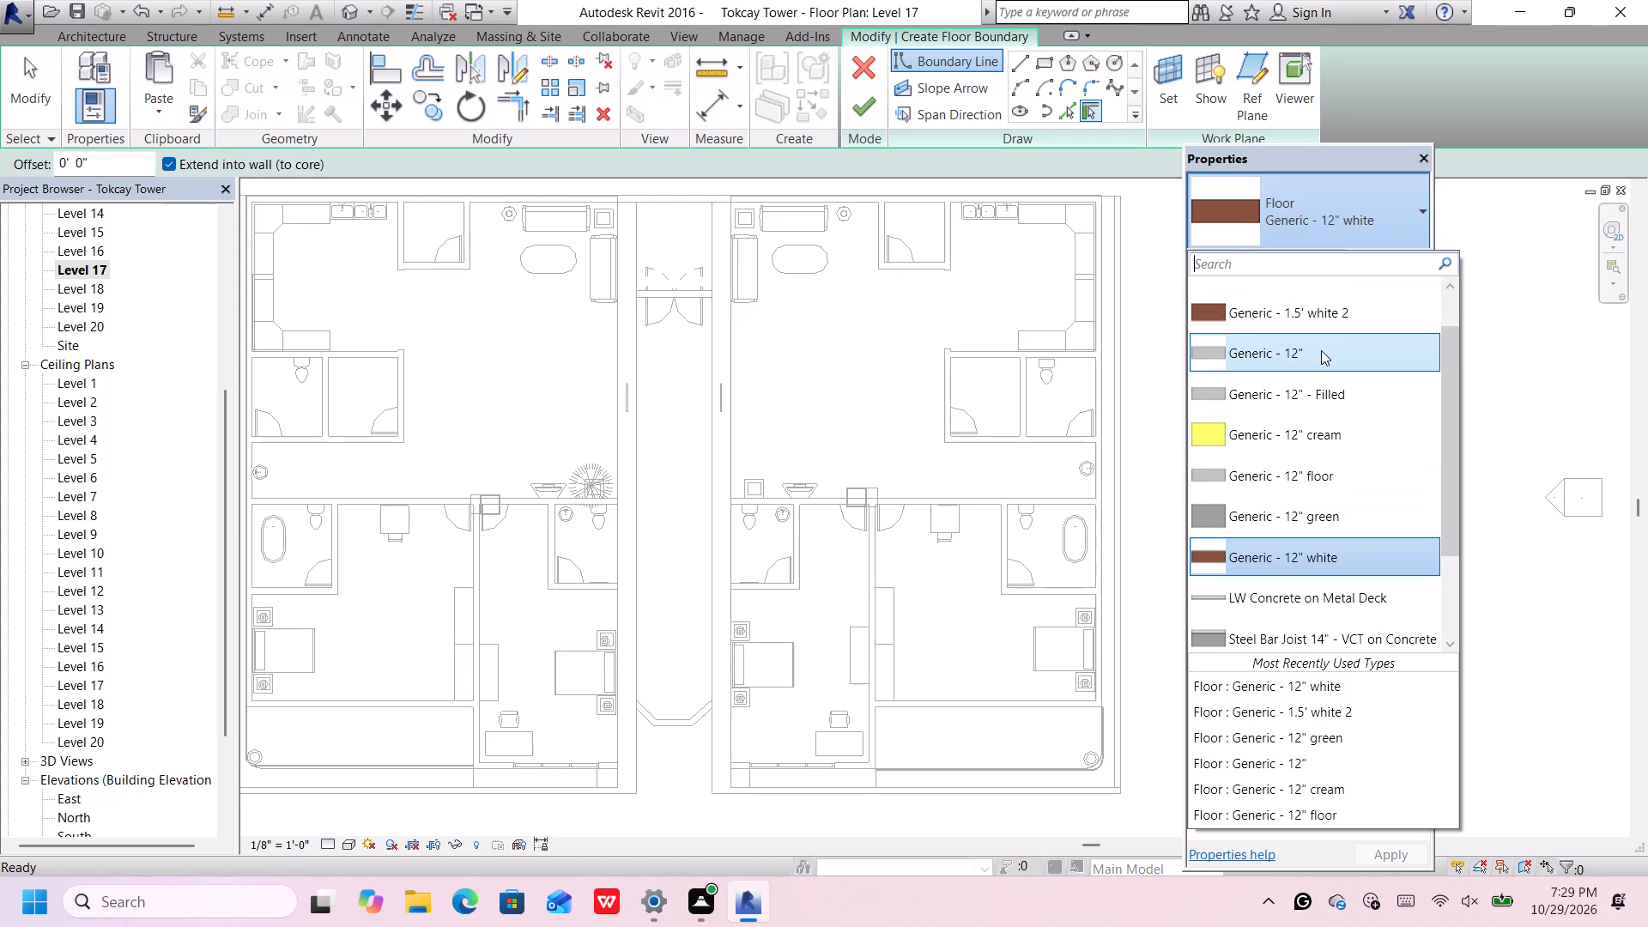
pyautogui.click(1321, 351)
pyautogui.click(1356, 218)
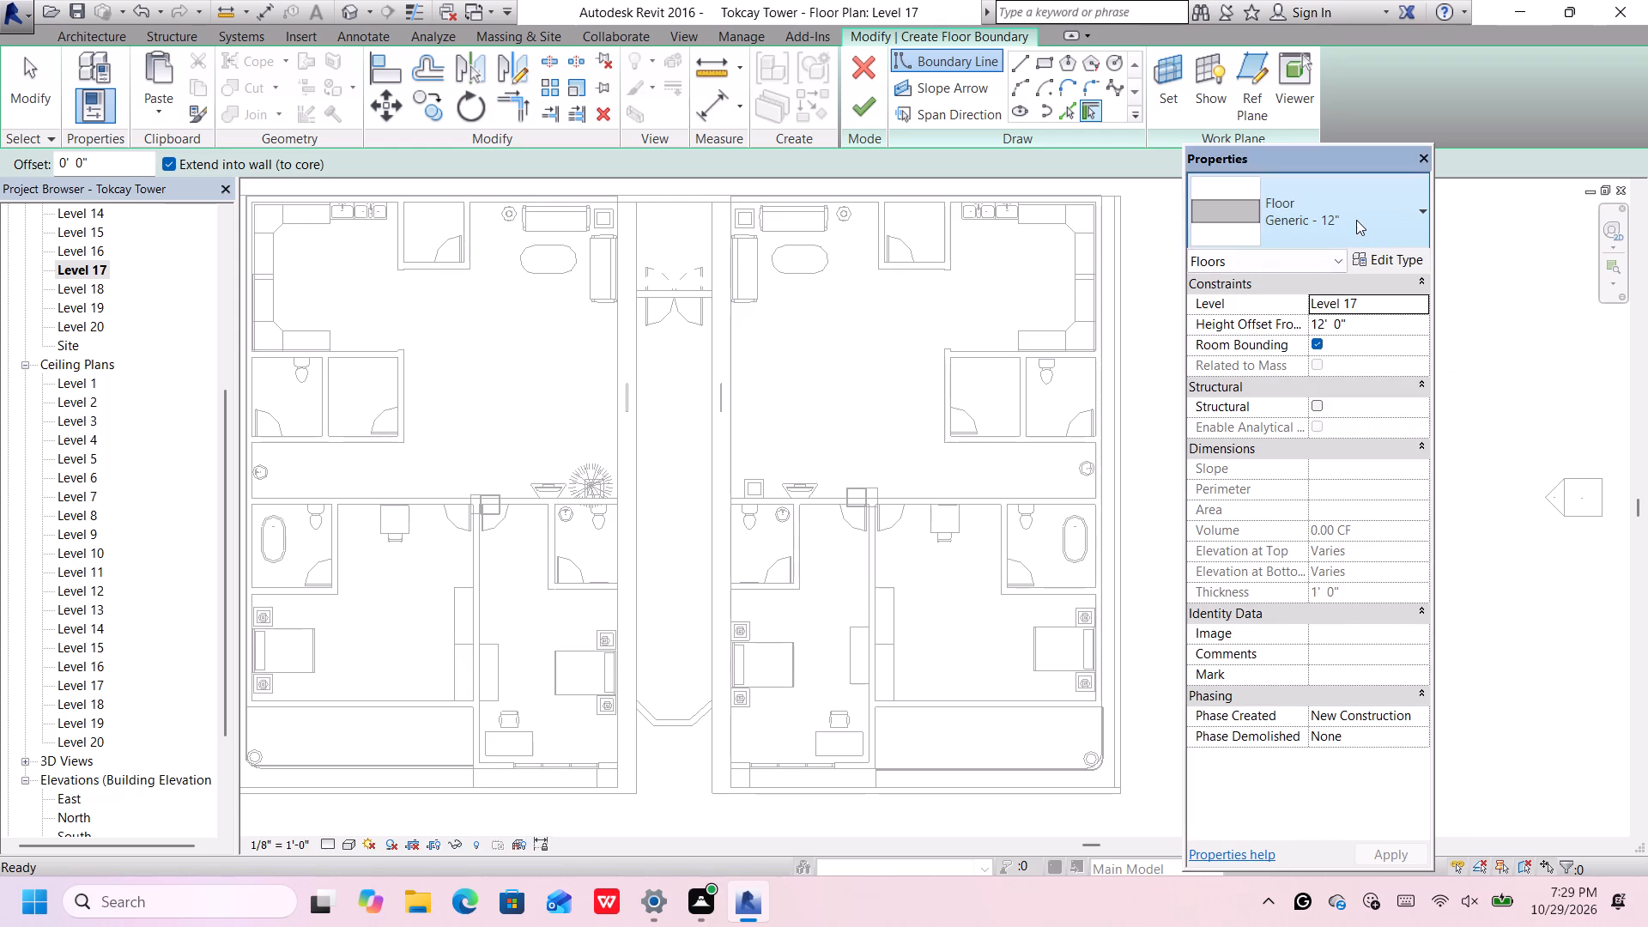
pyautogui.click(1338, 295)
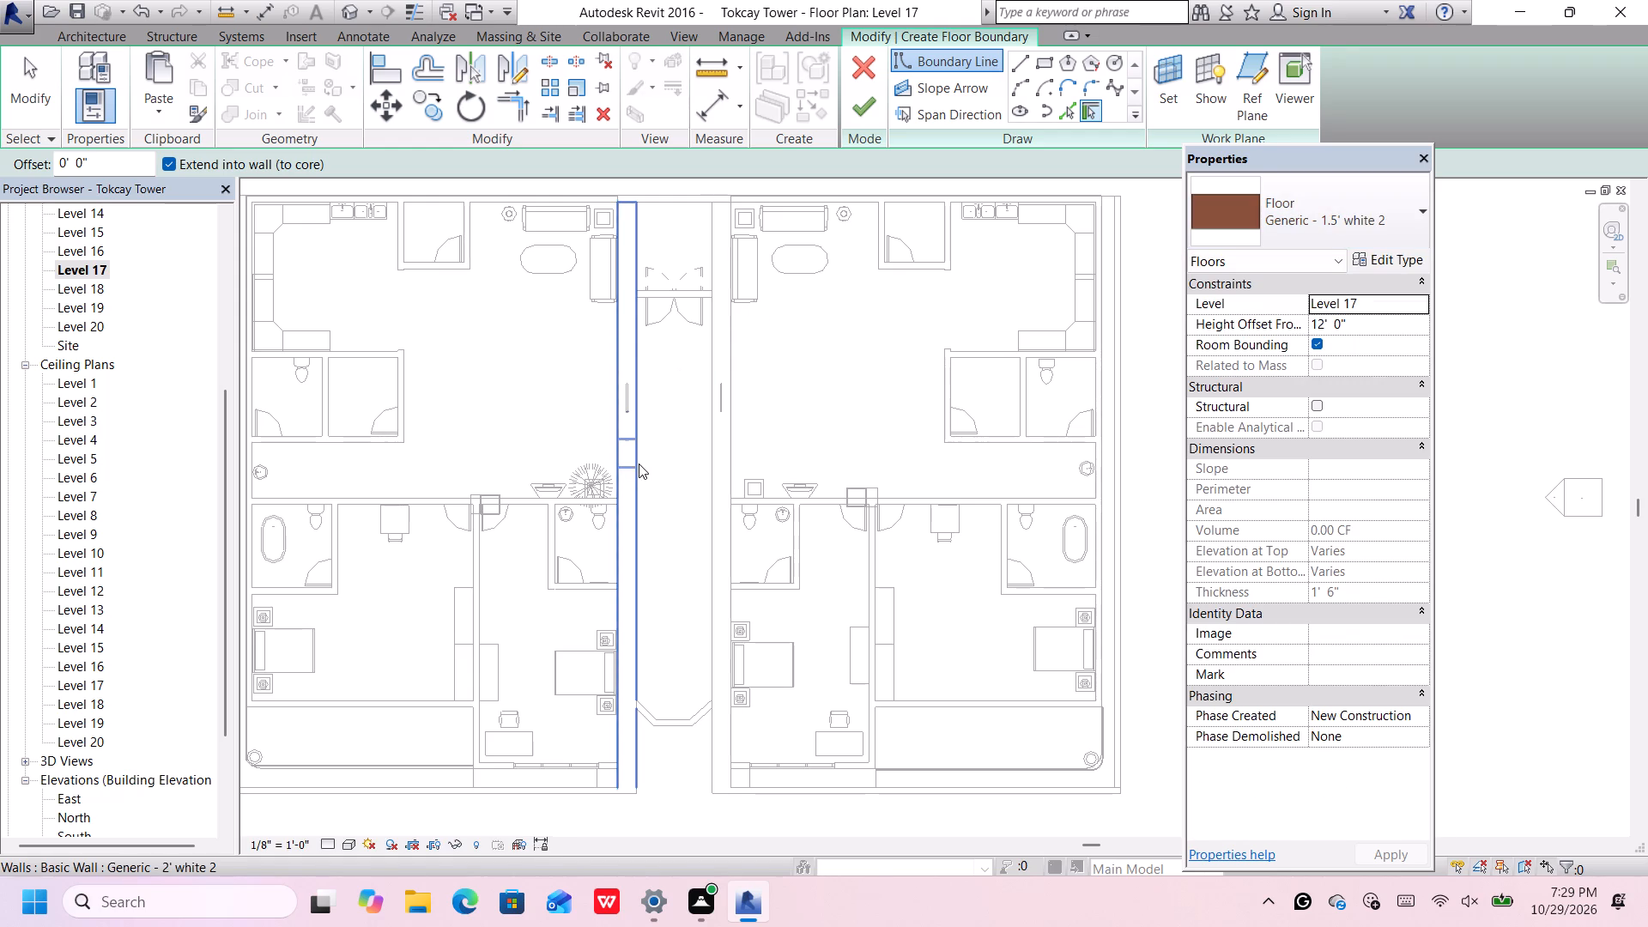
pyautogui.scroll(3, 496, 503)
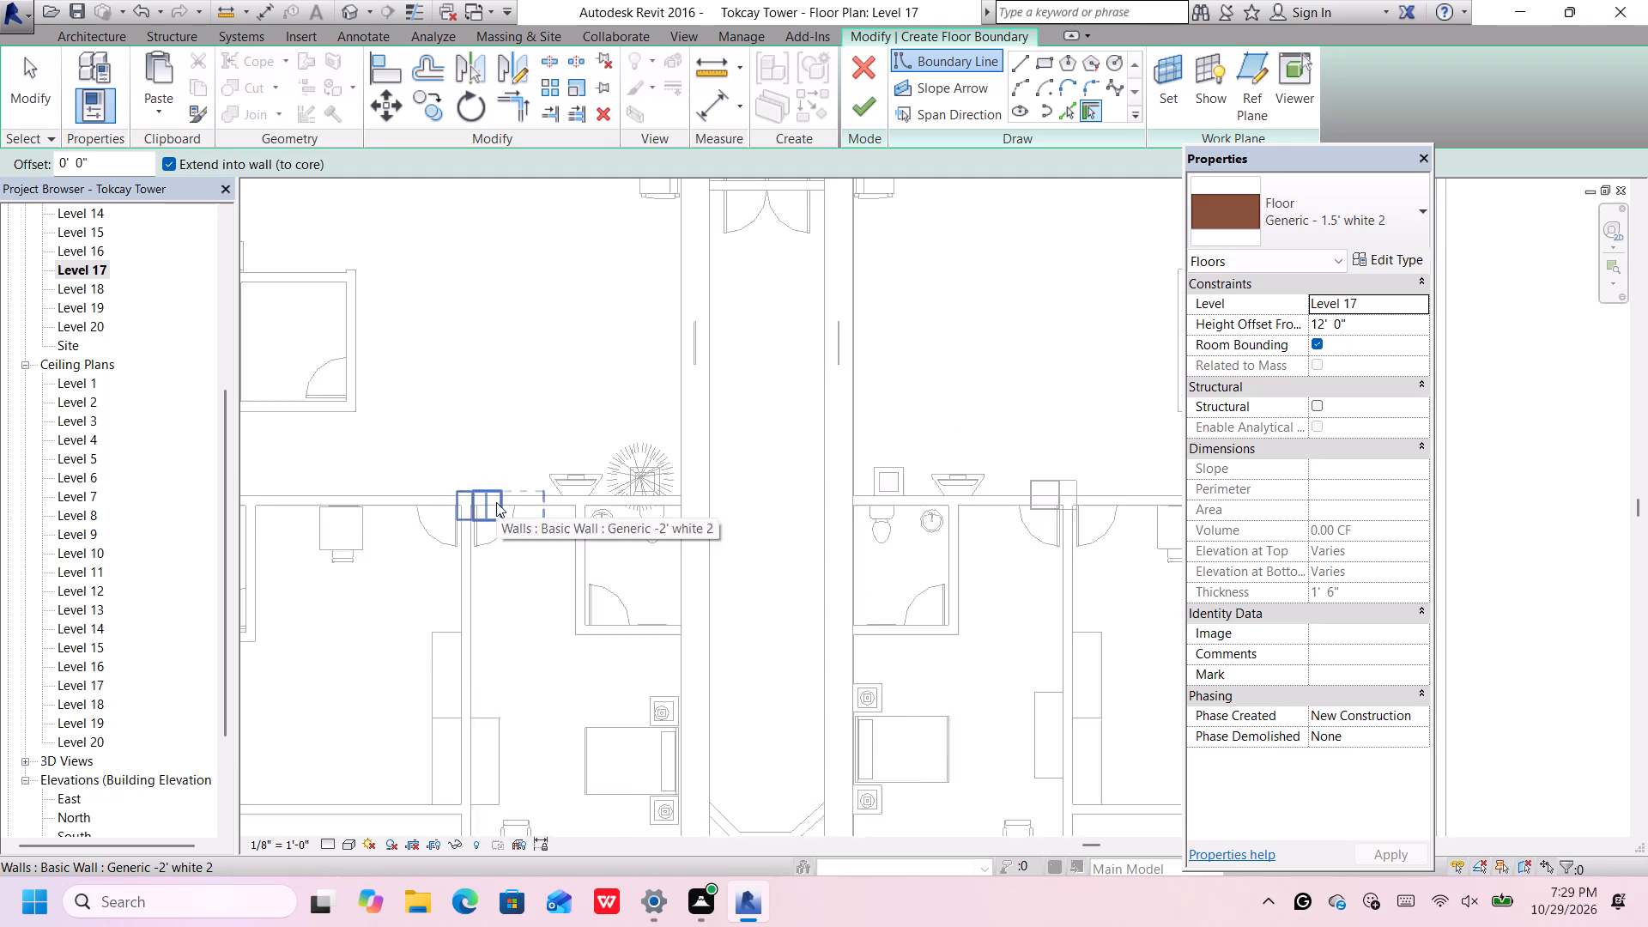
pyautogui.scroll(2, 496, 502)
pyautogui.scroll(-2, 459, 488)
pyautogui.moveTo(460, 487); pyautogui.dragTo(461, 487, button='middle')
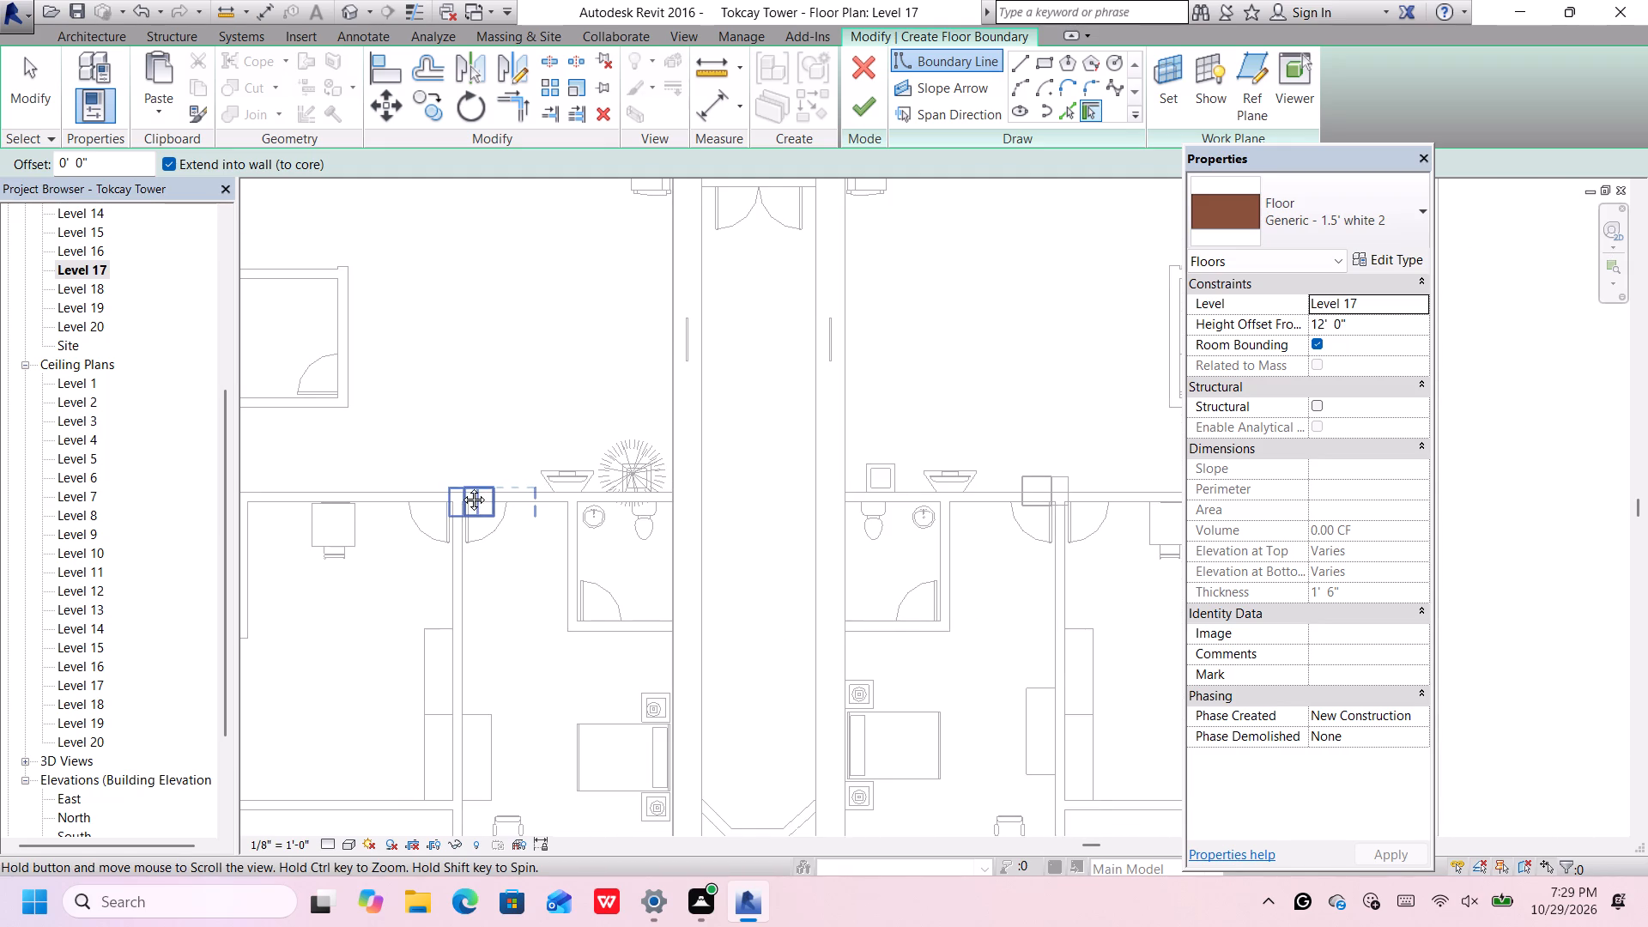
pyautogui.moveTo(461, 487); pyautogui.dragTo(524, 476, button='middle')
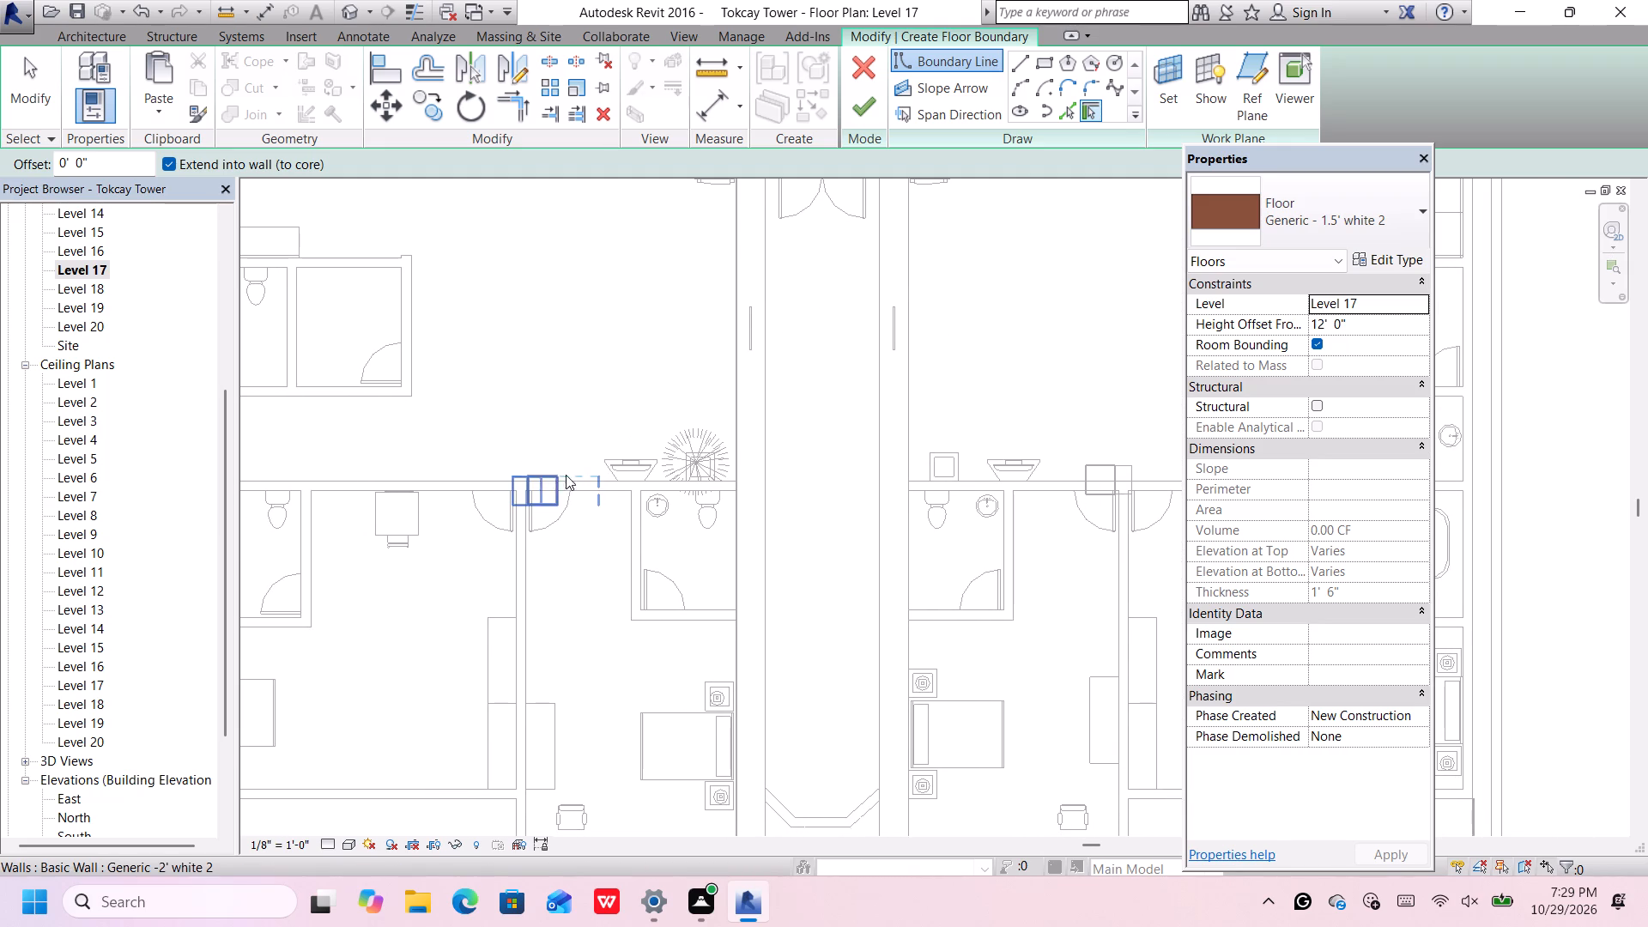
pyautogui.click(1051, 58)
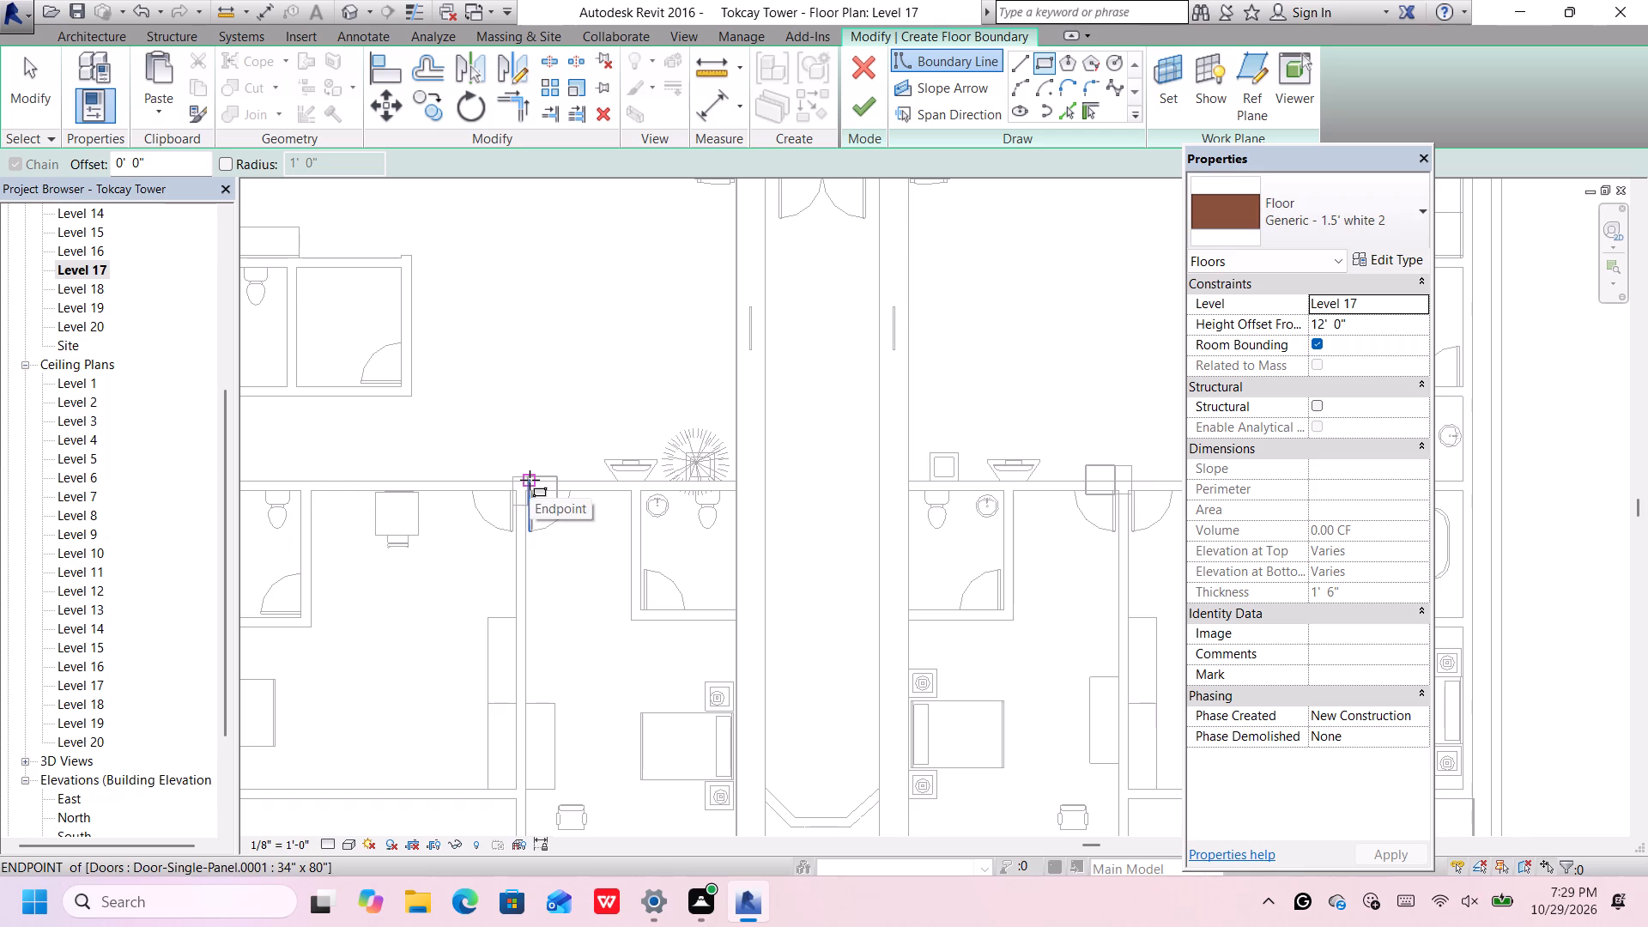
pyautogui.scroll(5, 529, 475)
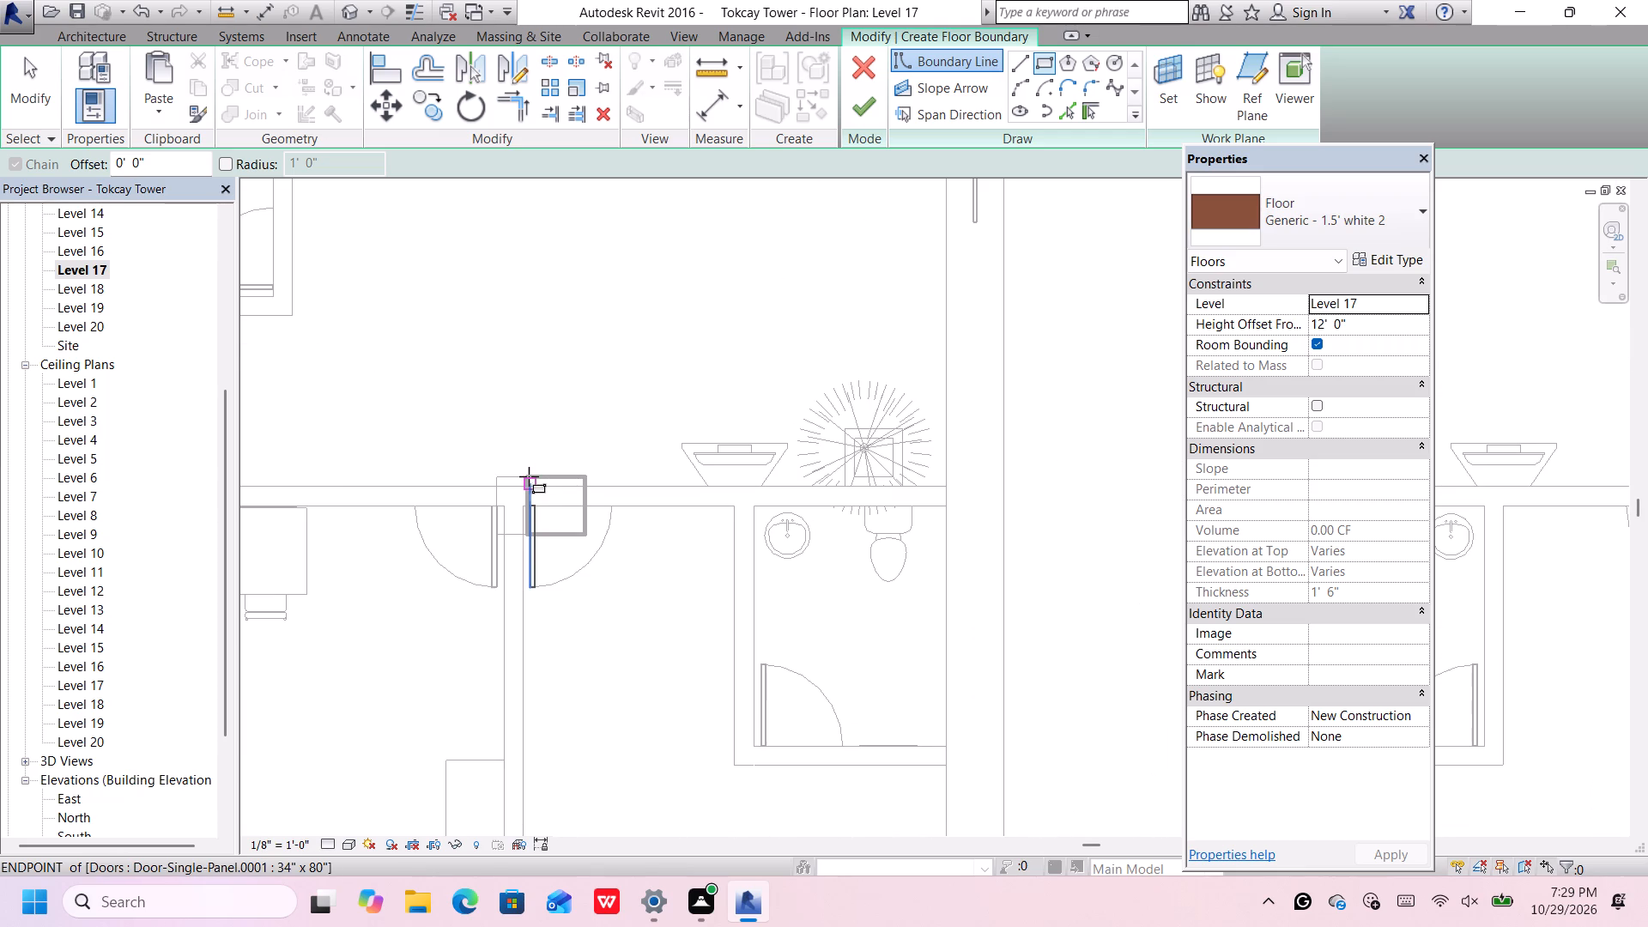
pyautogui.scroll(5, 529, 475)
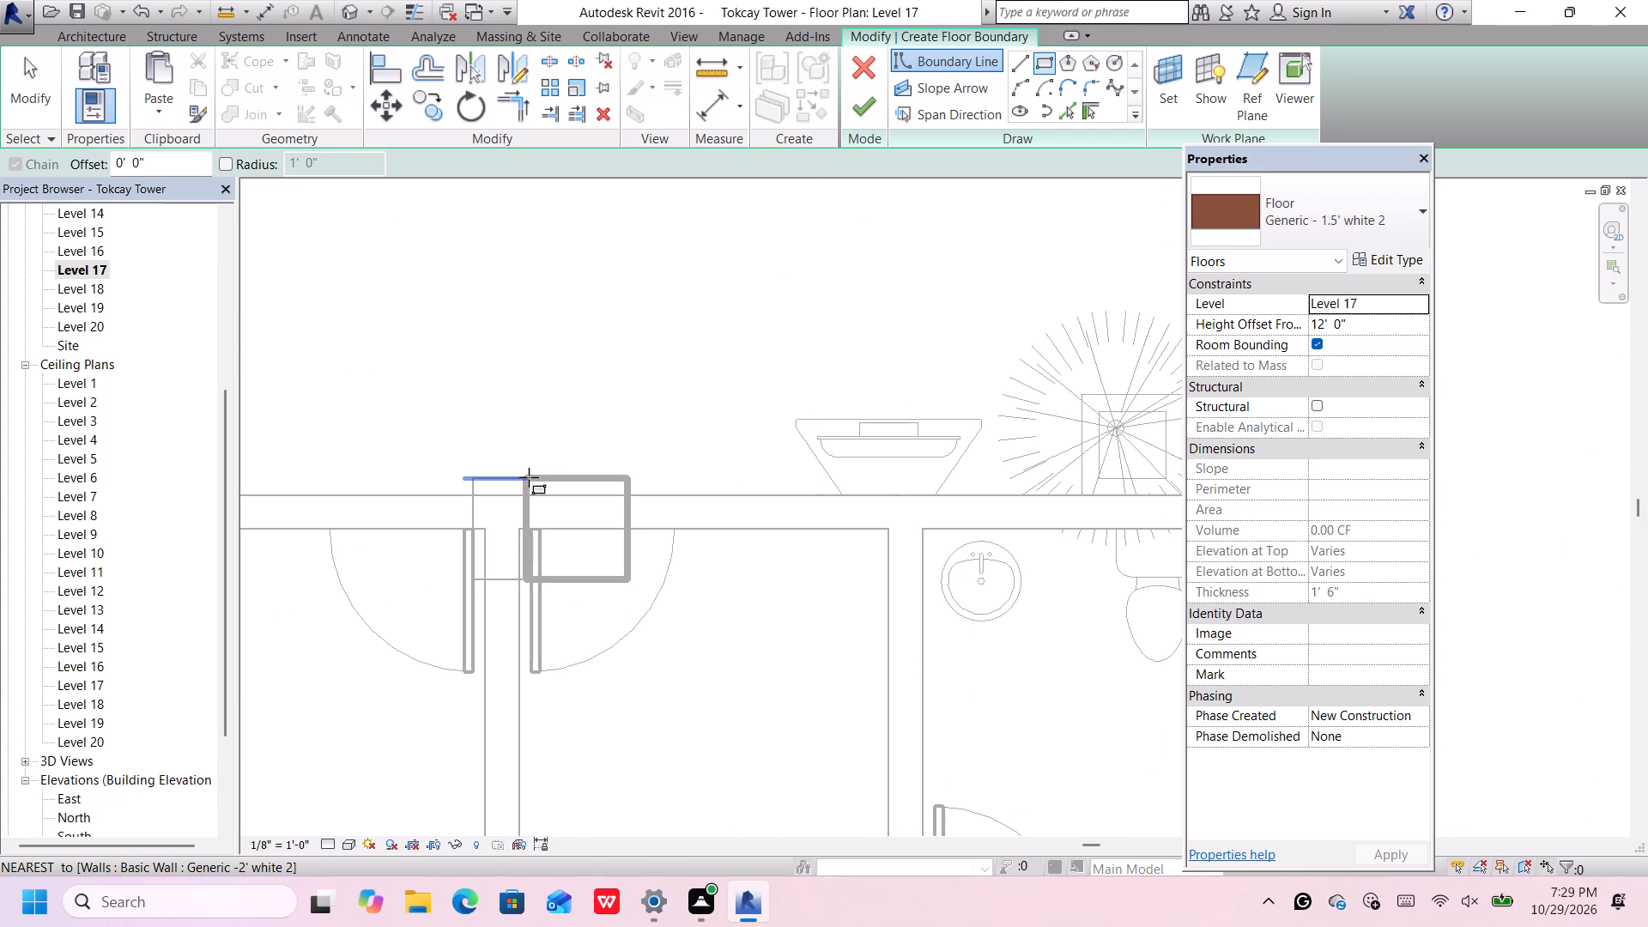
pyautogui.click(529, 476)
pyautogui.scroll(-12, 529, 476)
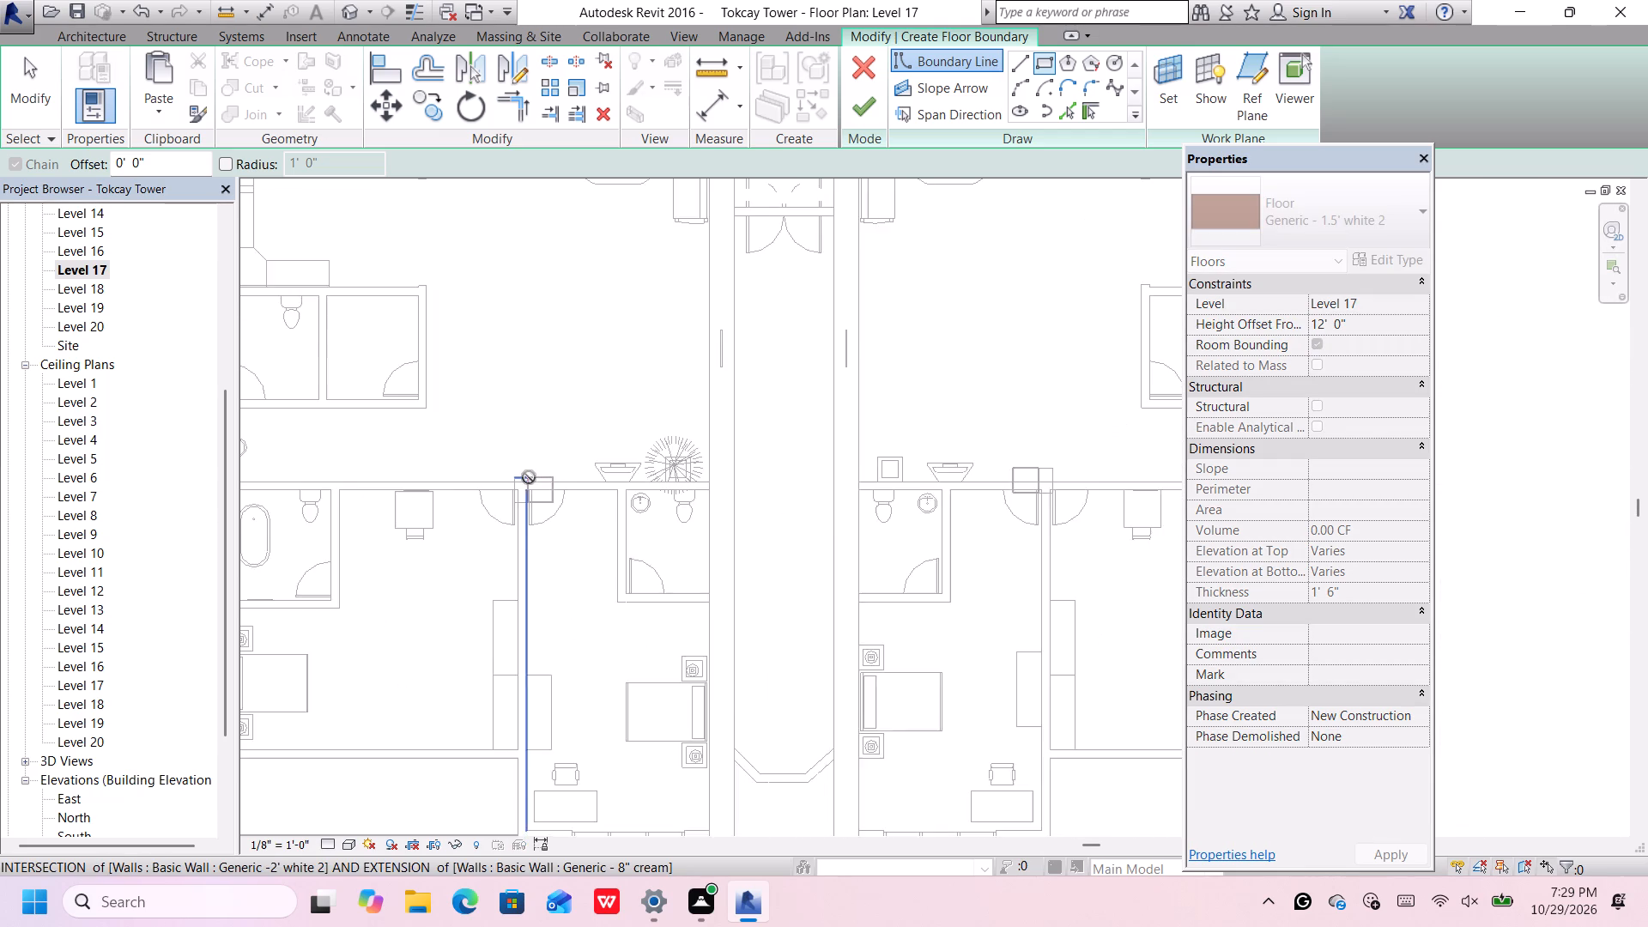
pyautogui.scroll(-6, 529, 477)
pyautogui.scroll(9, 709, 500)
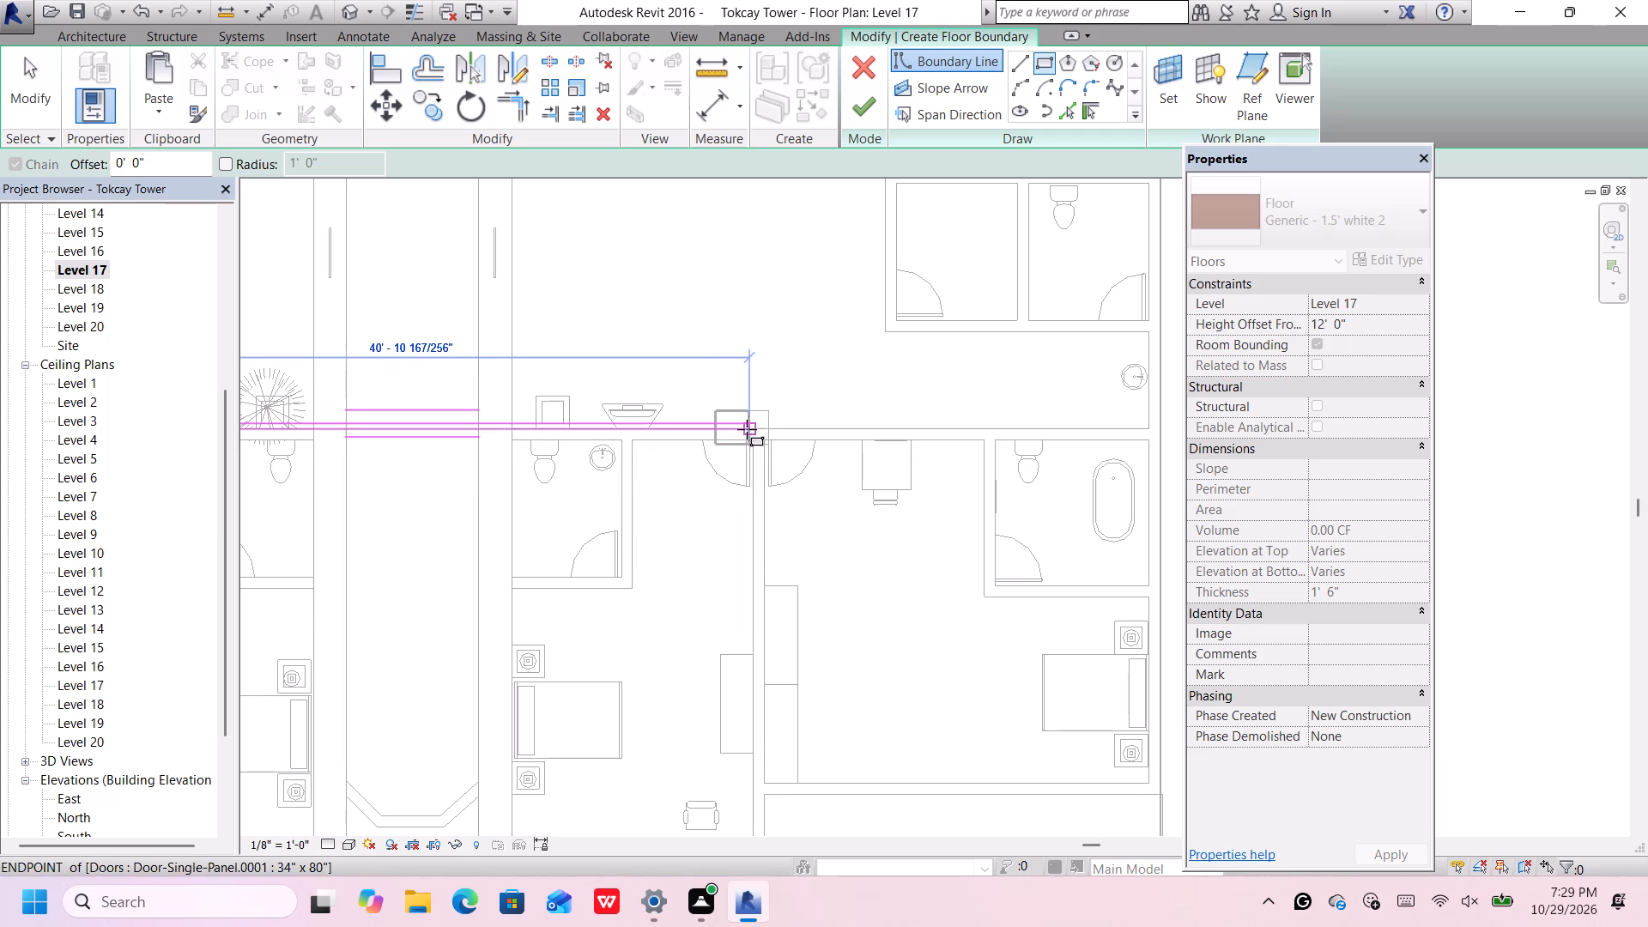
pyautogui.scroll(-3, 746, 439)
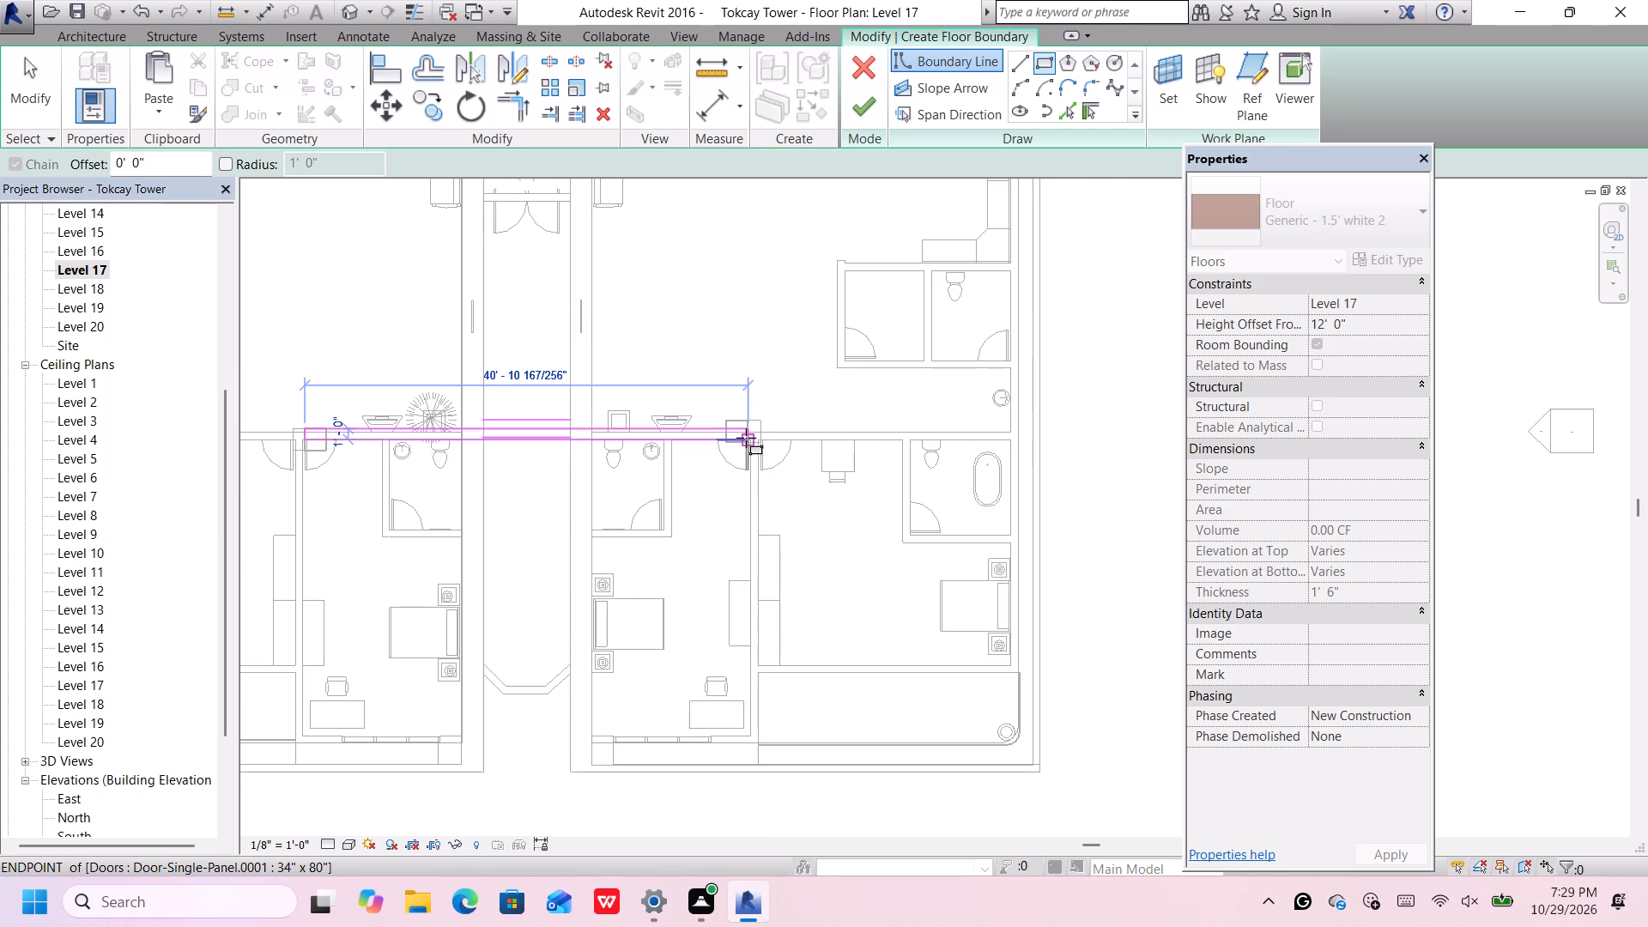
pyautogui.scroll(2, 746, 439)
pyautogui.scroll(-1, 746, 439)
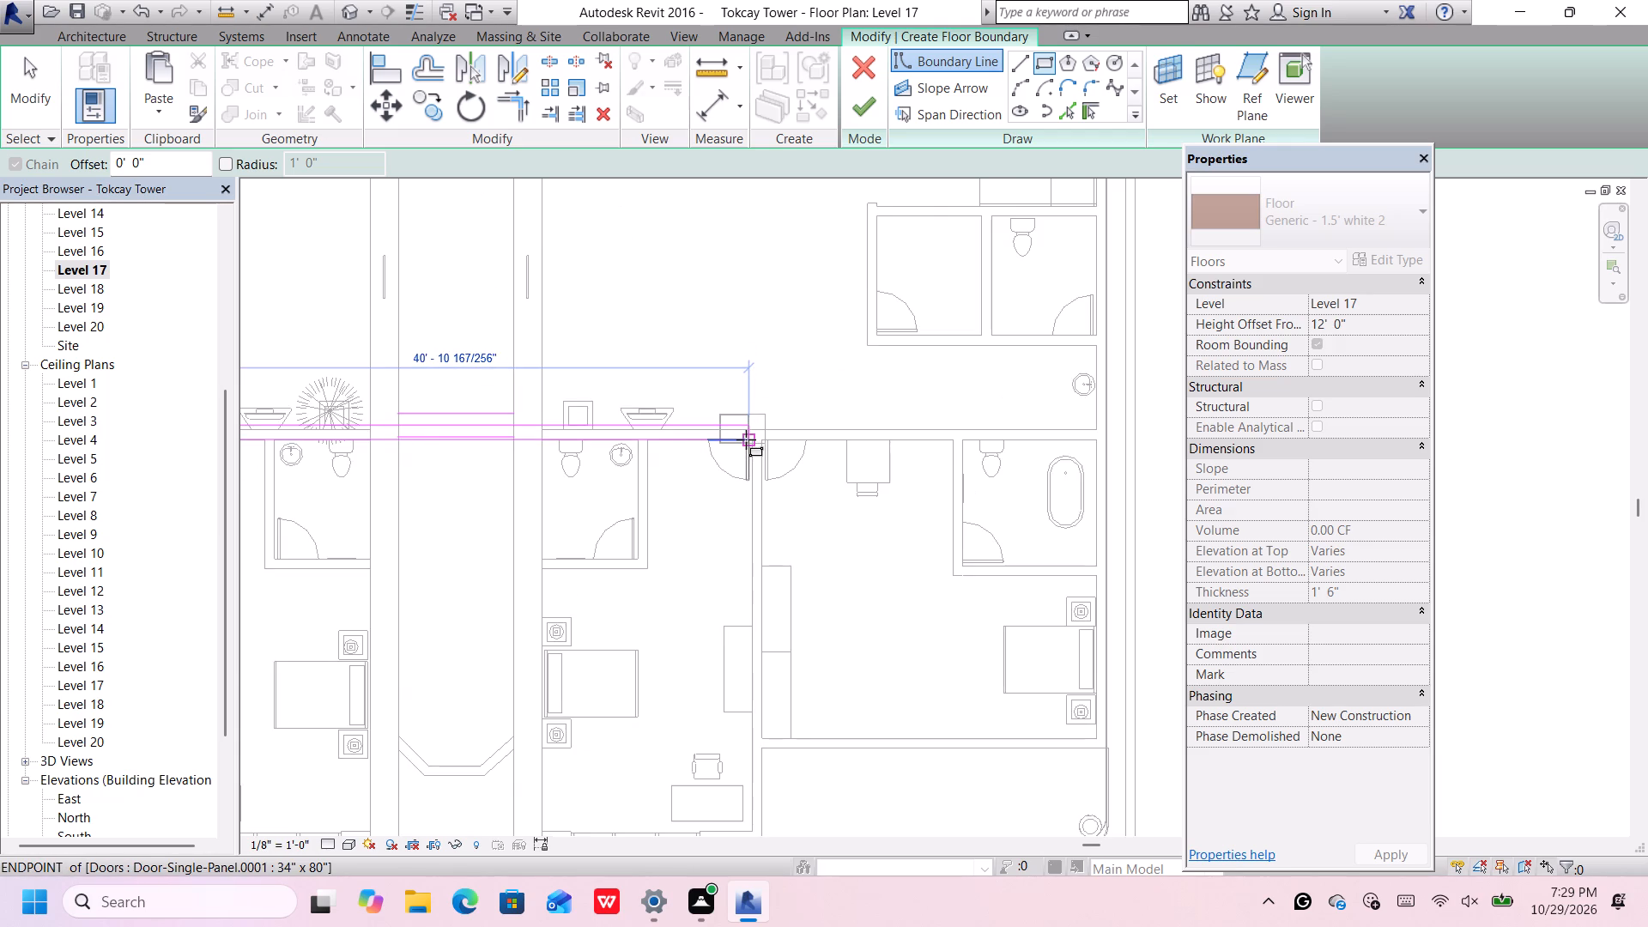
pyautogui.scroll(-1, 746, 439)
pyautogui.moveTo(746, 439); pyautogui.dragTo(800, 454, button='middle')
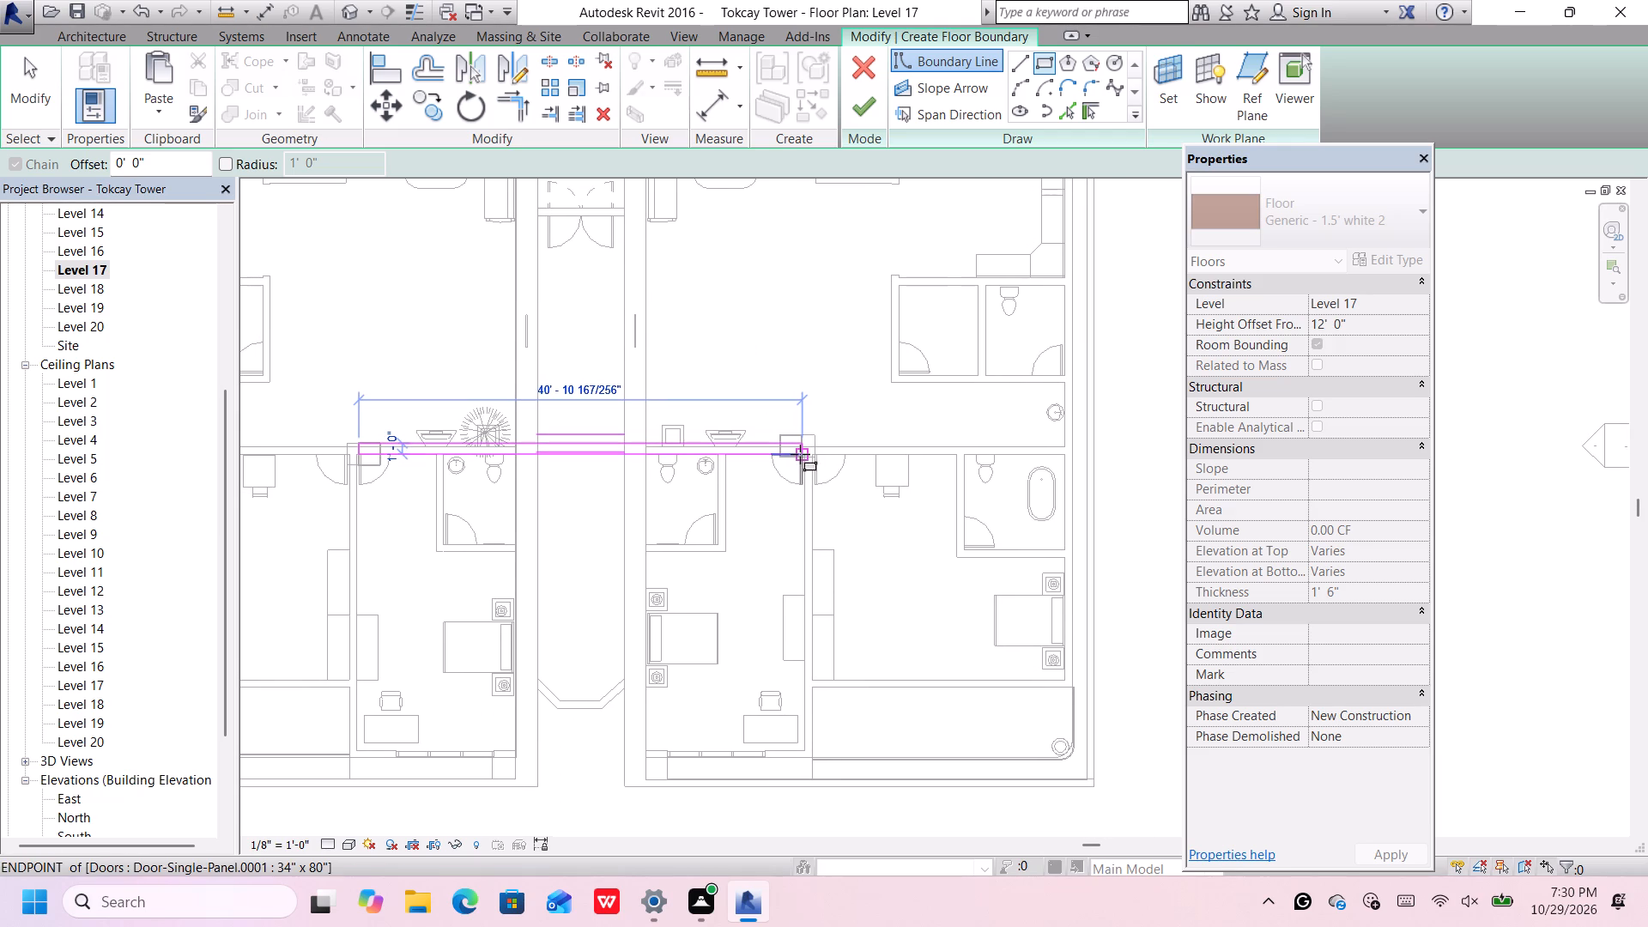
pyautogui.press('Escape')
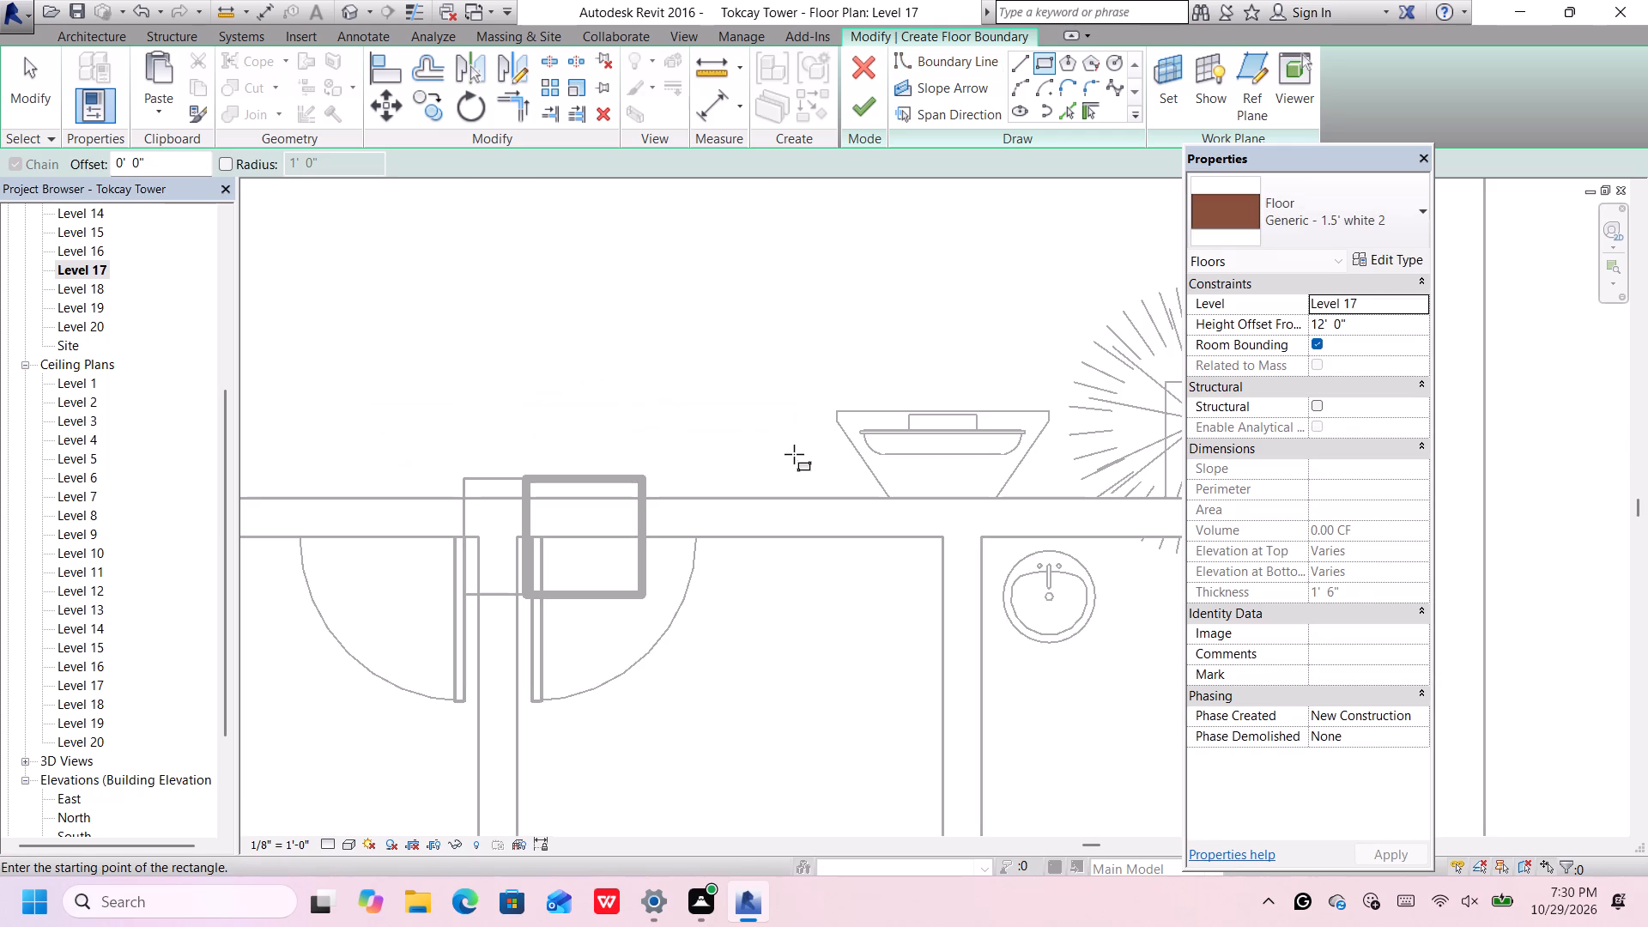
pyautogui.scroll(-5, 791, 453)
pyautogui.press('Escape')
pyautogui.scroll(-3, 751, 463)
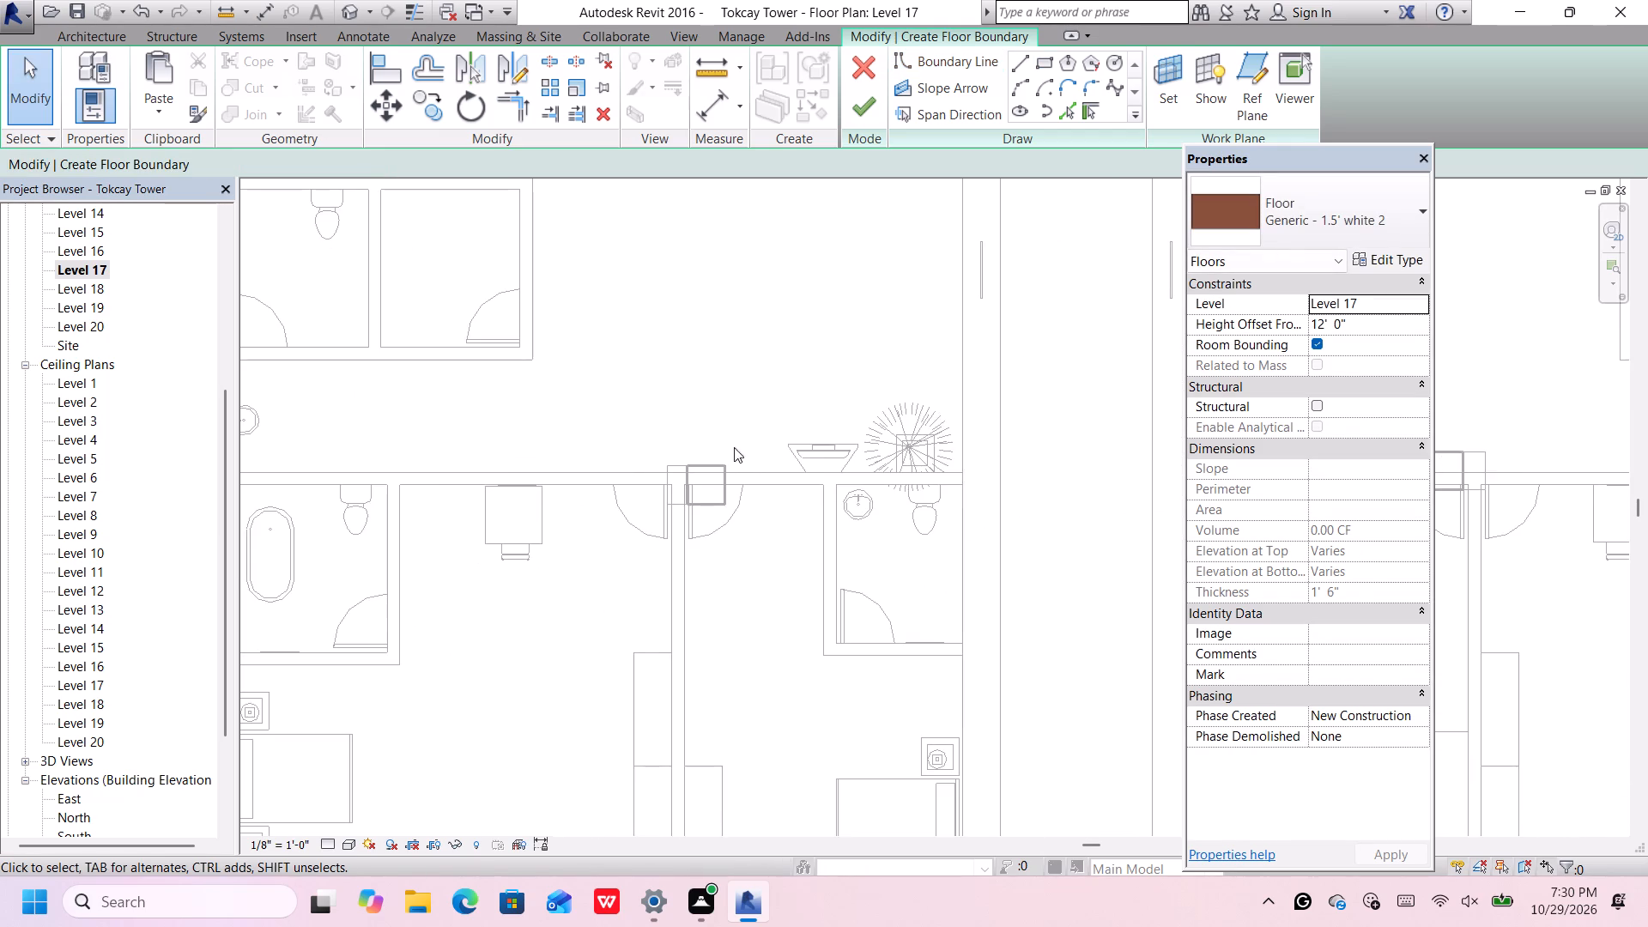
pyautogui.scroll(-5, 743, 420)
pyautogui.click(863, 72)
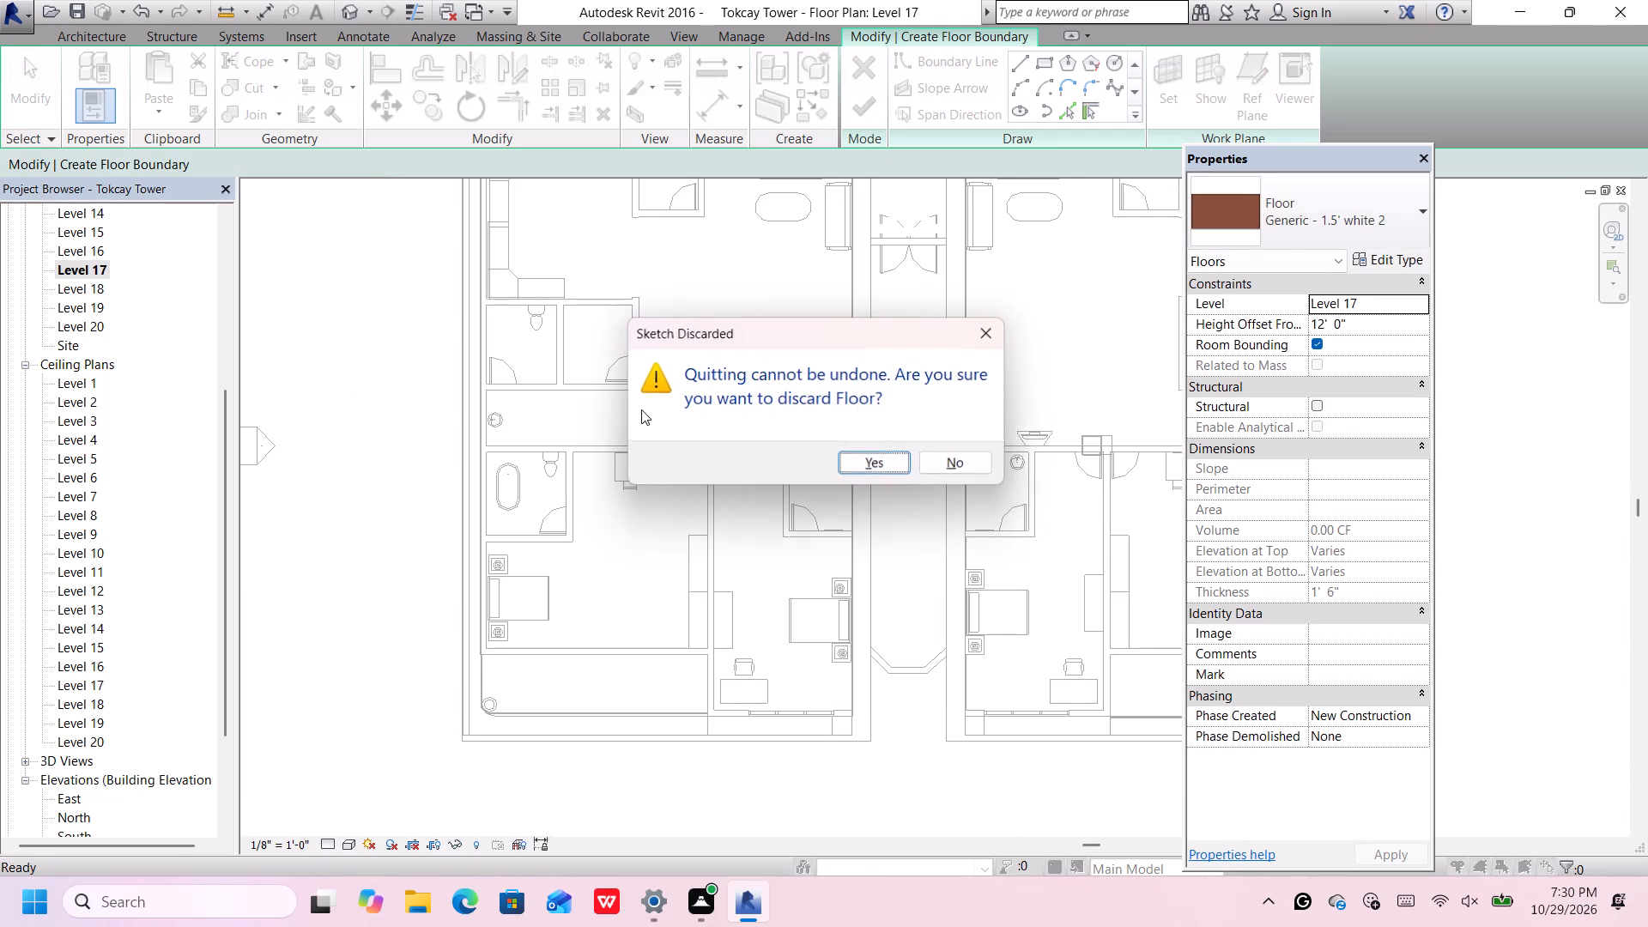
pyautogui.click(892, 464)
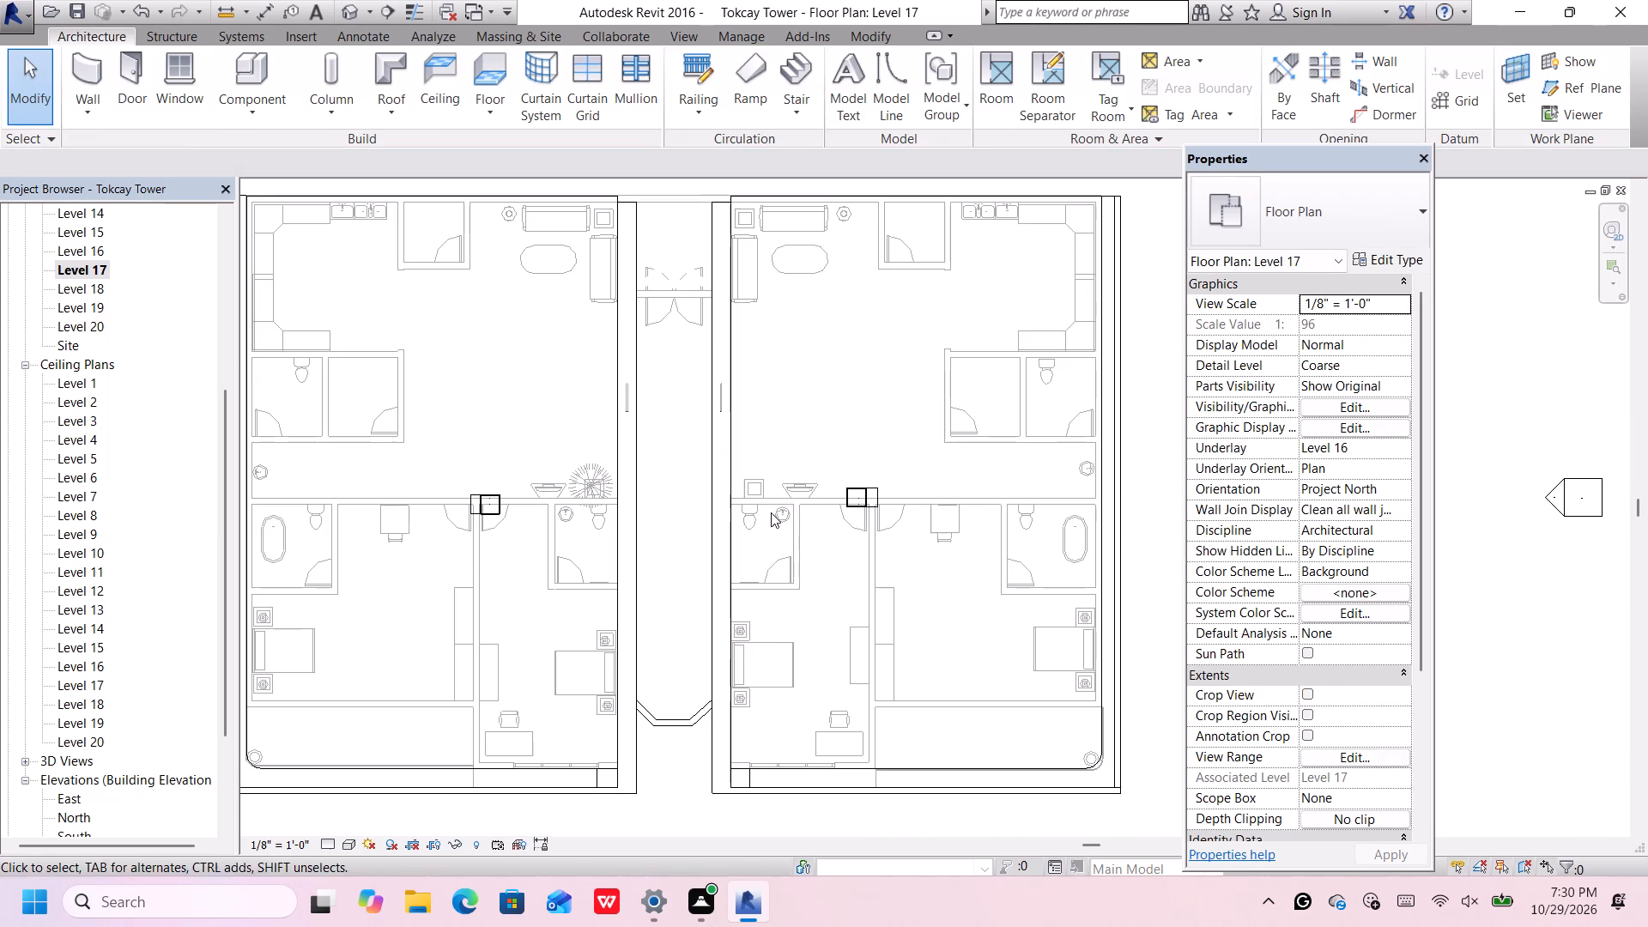
# Nudge the east slanted feature wall one increment south in plan, toward the west feature wall's line.
pyautogui.click(851, 490)
pyautogui.scroll(4, 887, 494)
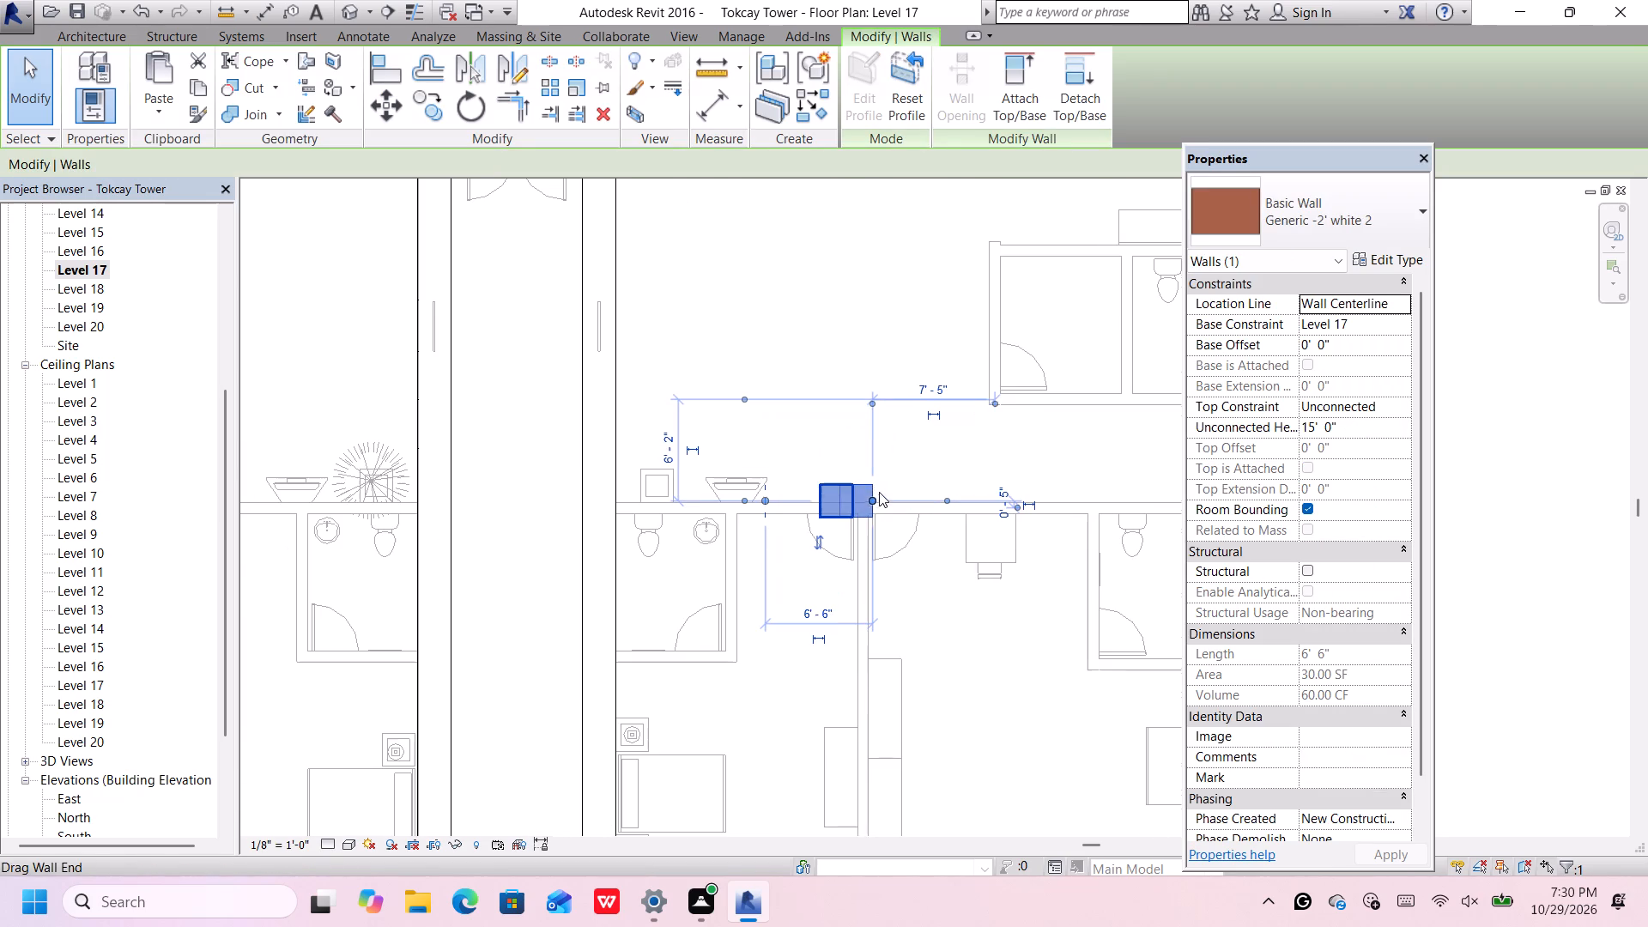
pyautogui.scroll(-5, 833, 521)
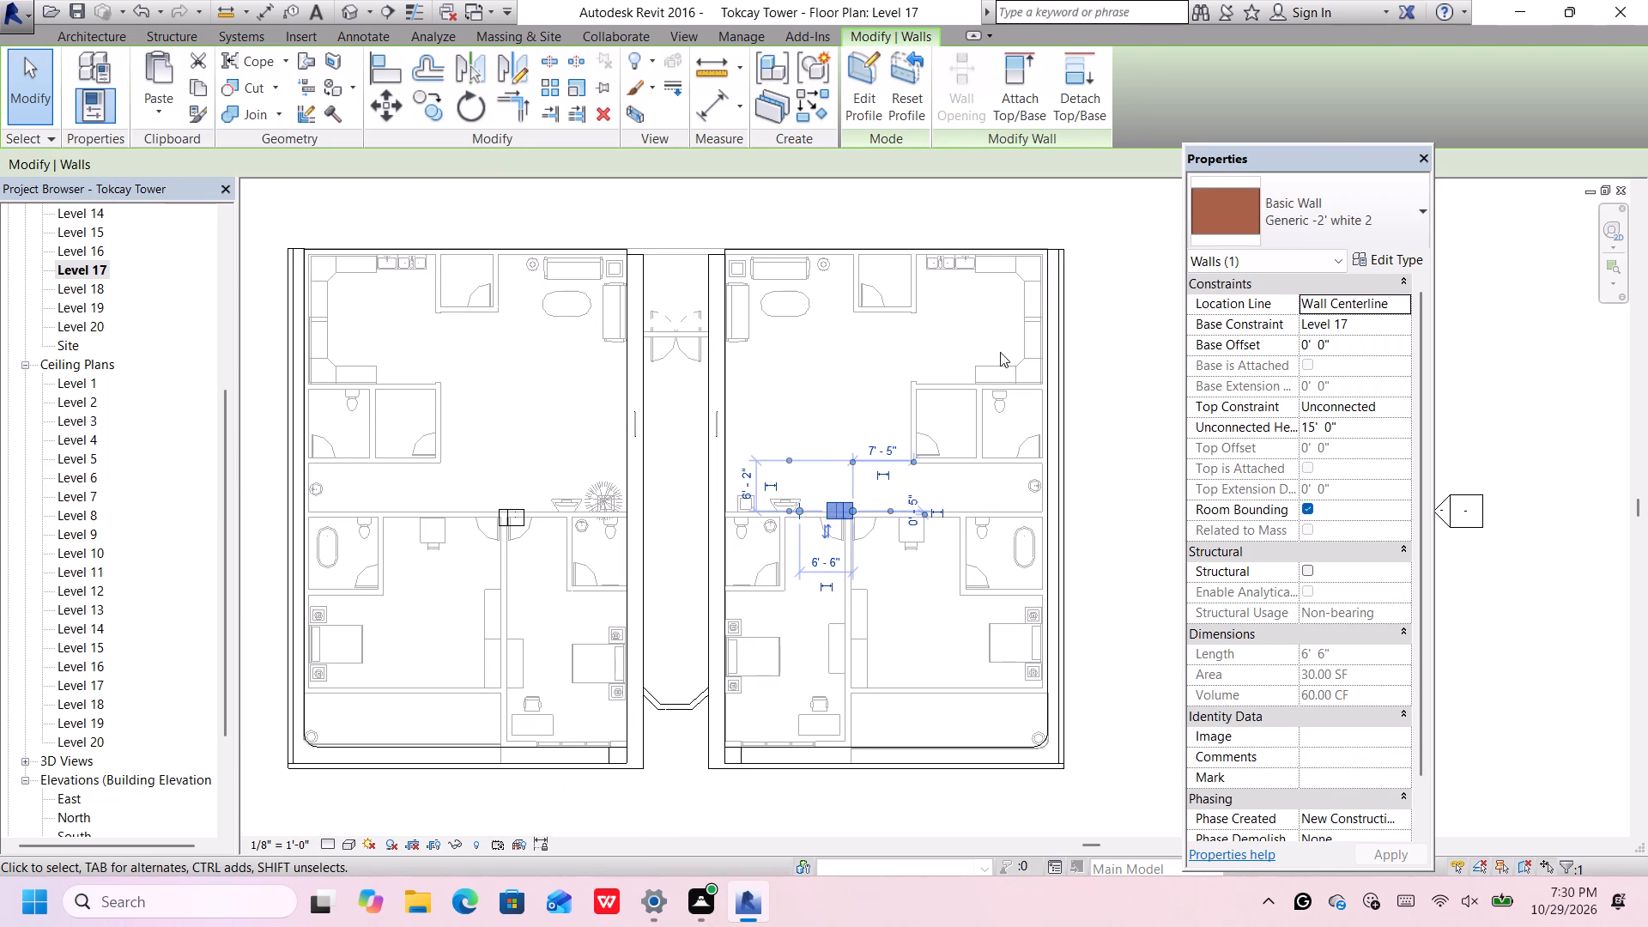
pyautogui.click(1141, 460)
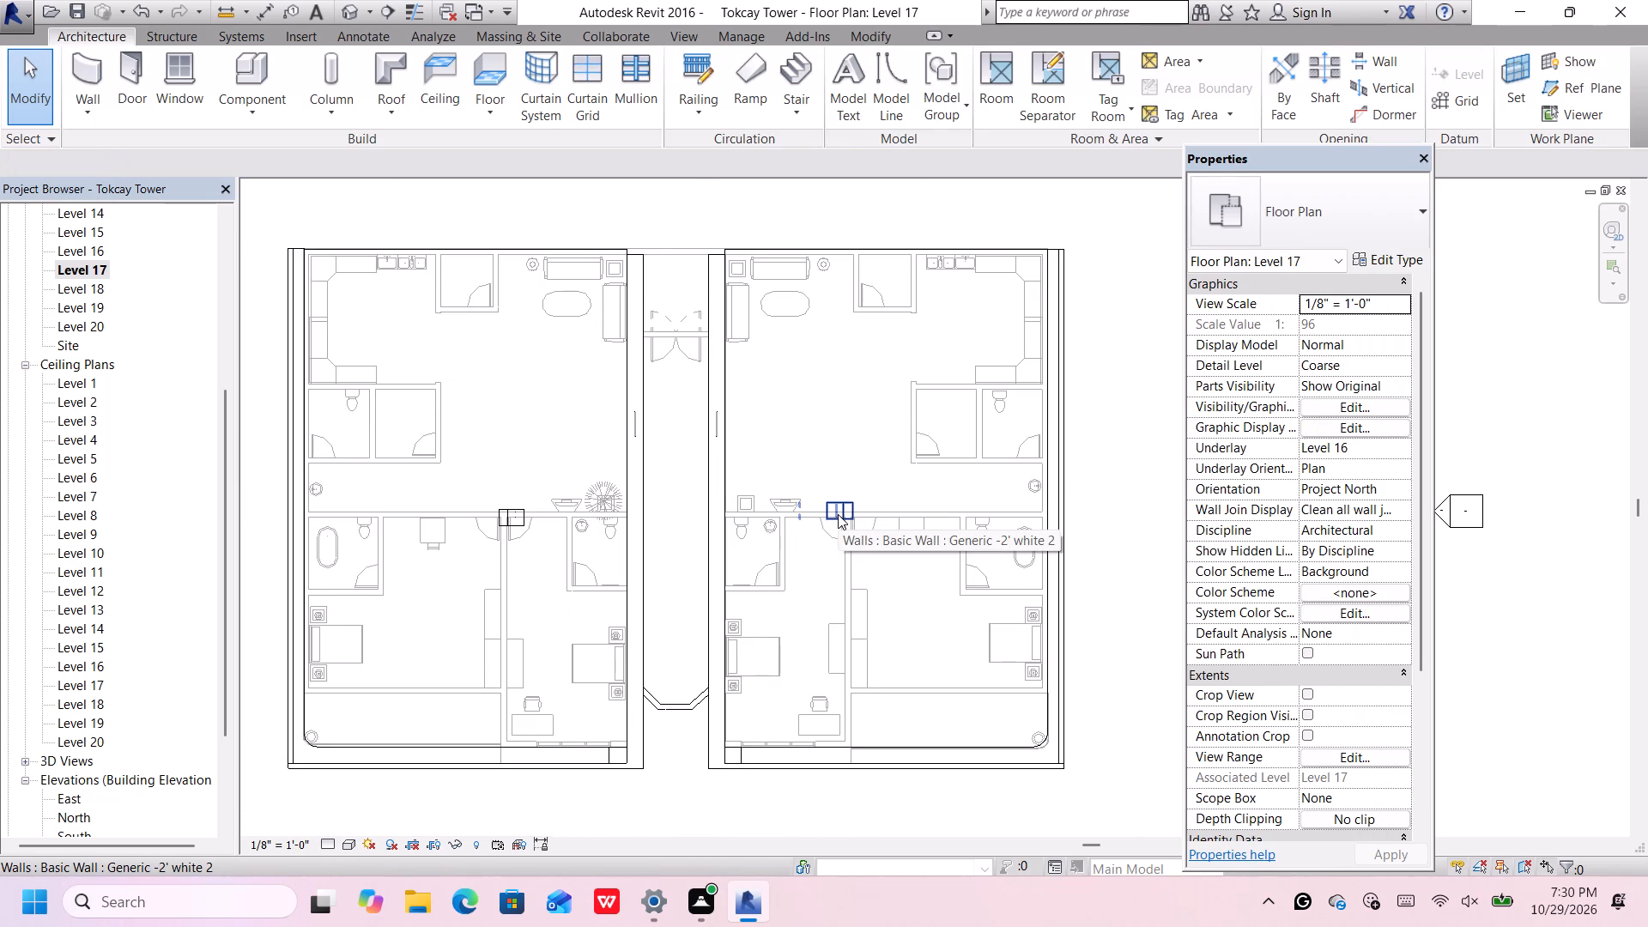
pyautogui.click(838, 514)
pyautogui.scroll(3, 838, 517)
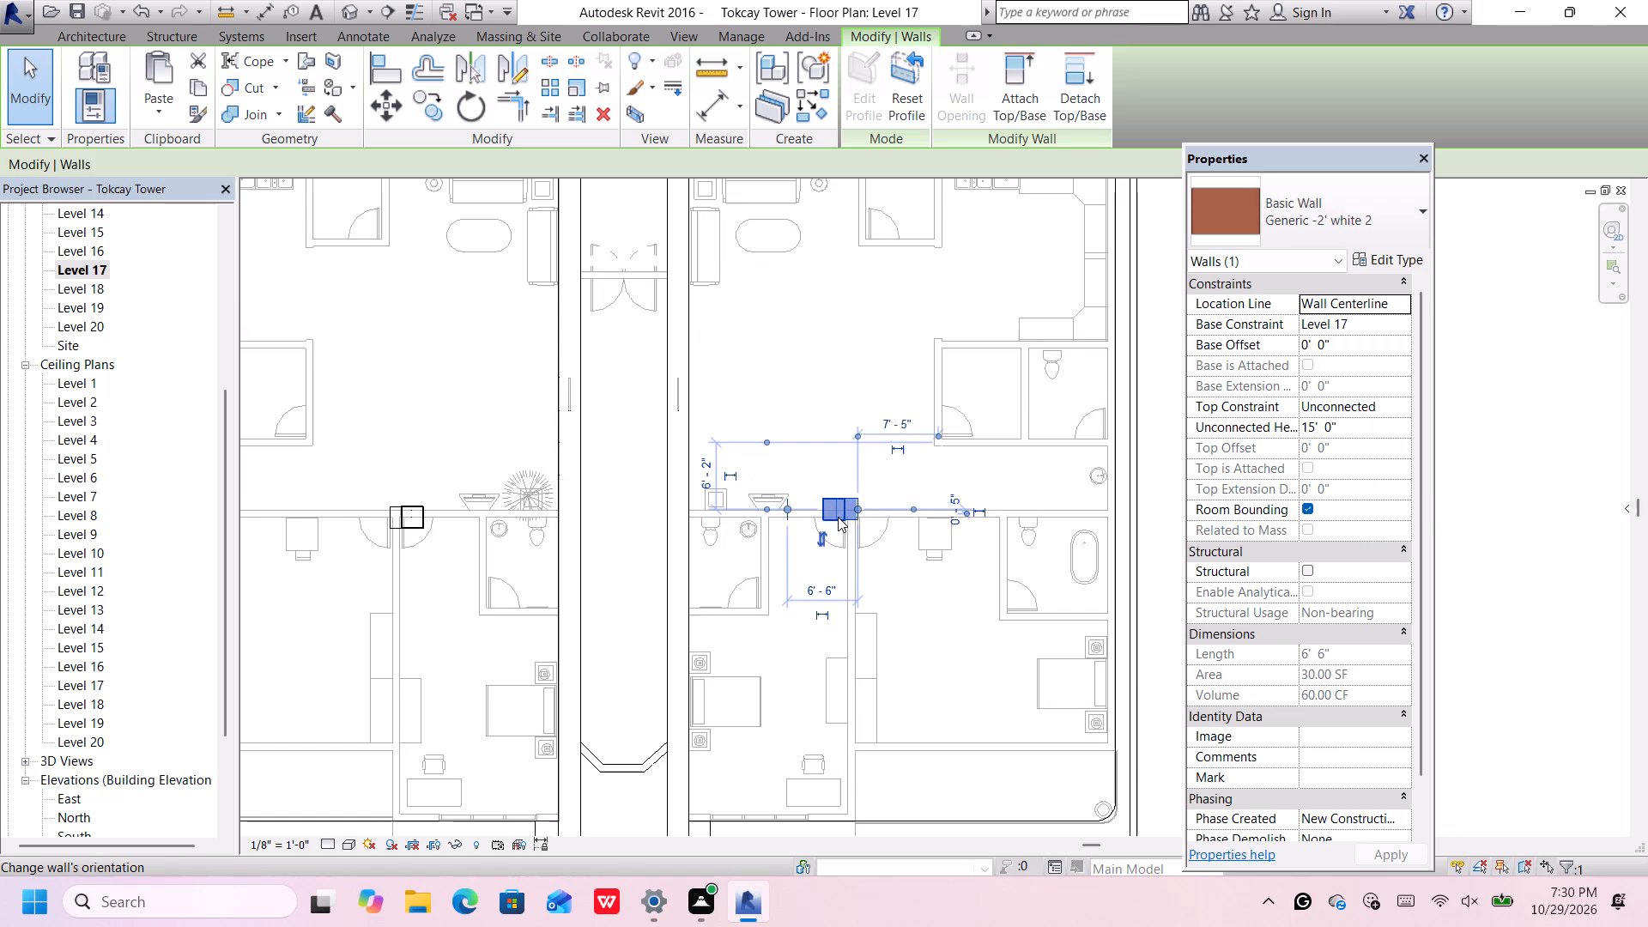
pyautogui.press('Down')
pyautogui.scroll(-3, 838, 517)
pyautogui.scroll(1, 838, 517)
pyautogui.scroll(-1, 838, 517)
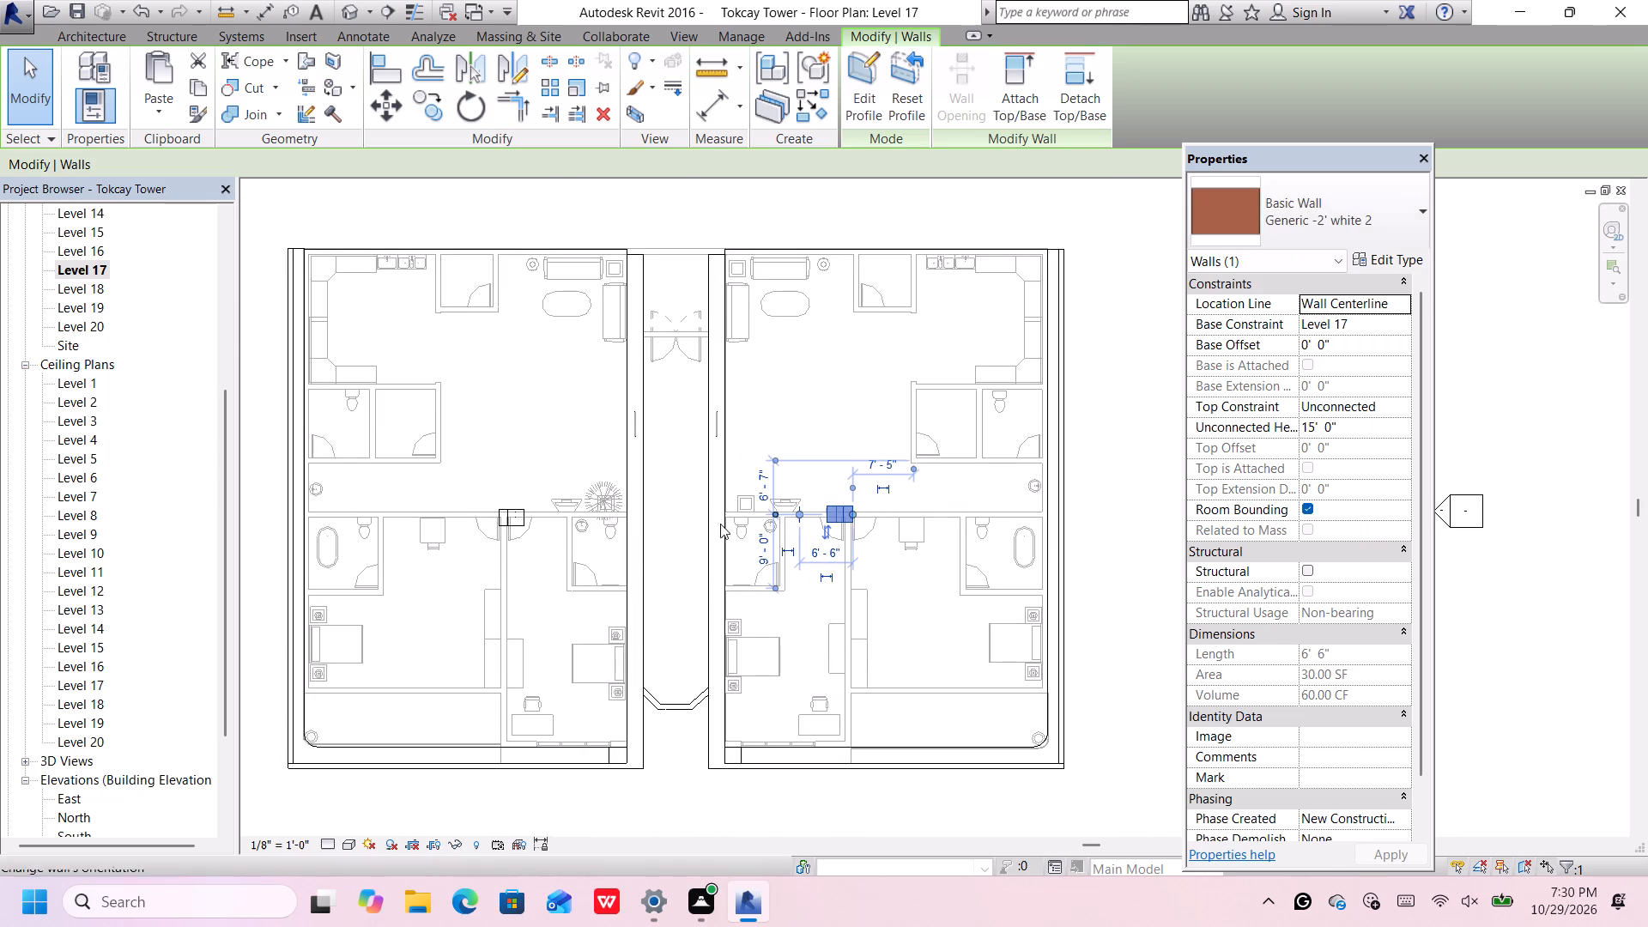
# Nudge the west slanted feature wall one increment north in plan to bring it in line with the east one.
pyautogui.click(513, 513)
pyautogui.scroll(2, 515, 514)
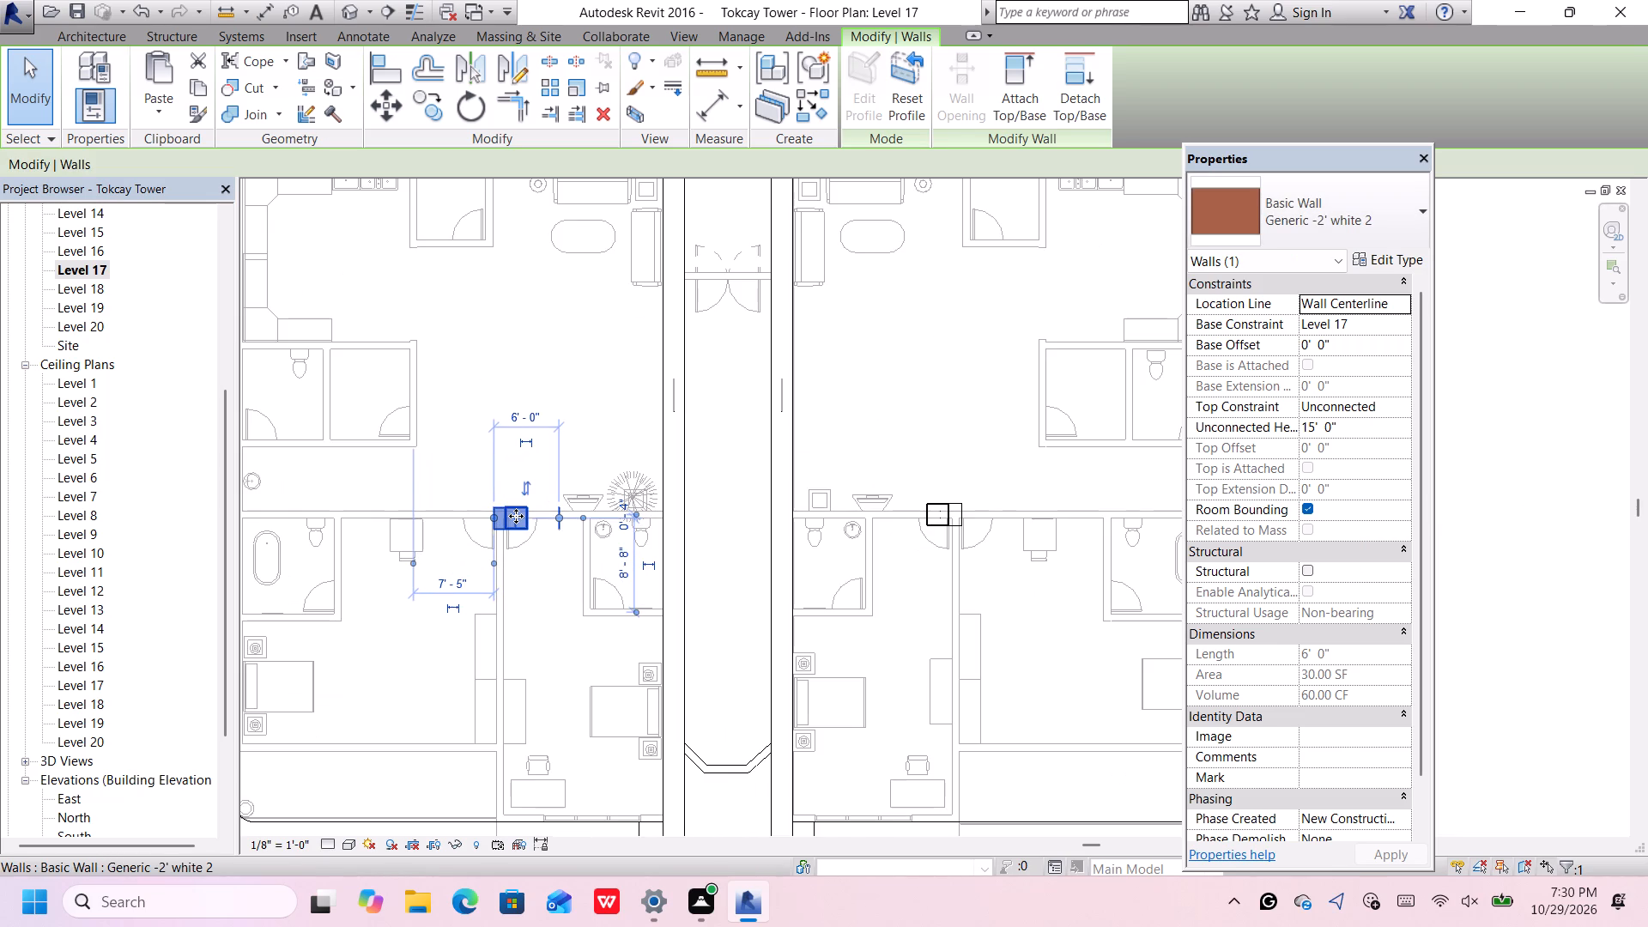
pyautogui.press('Up')
pyautogui.scroll(-2, 534, 531)
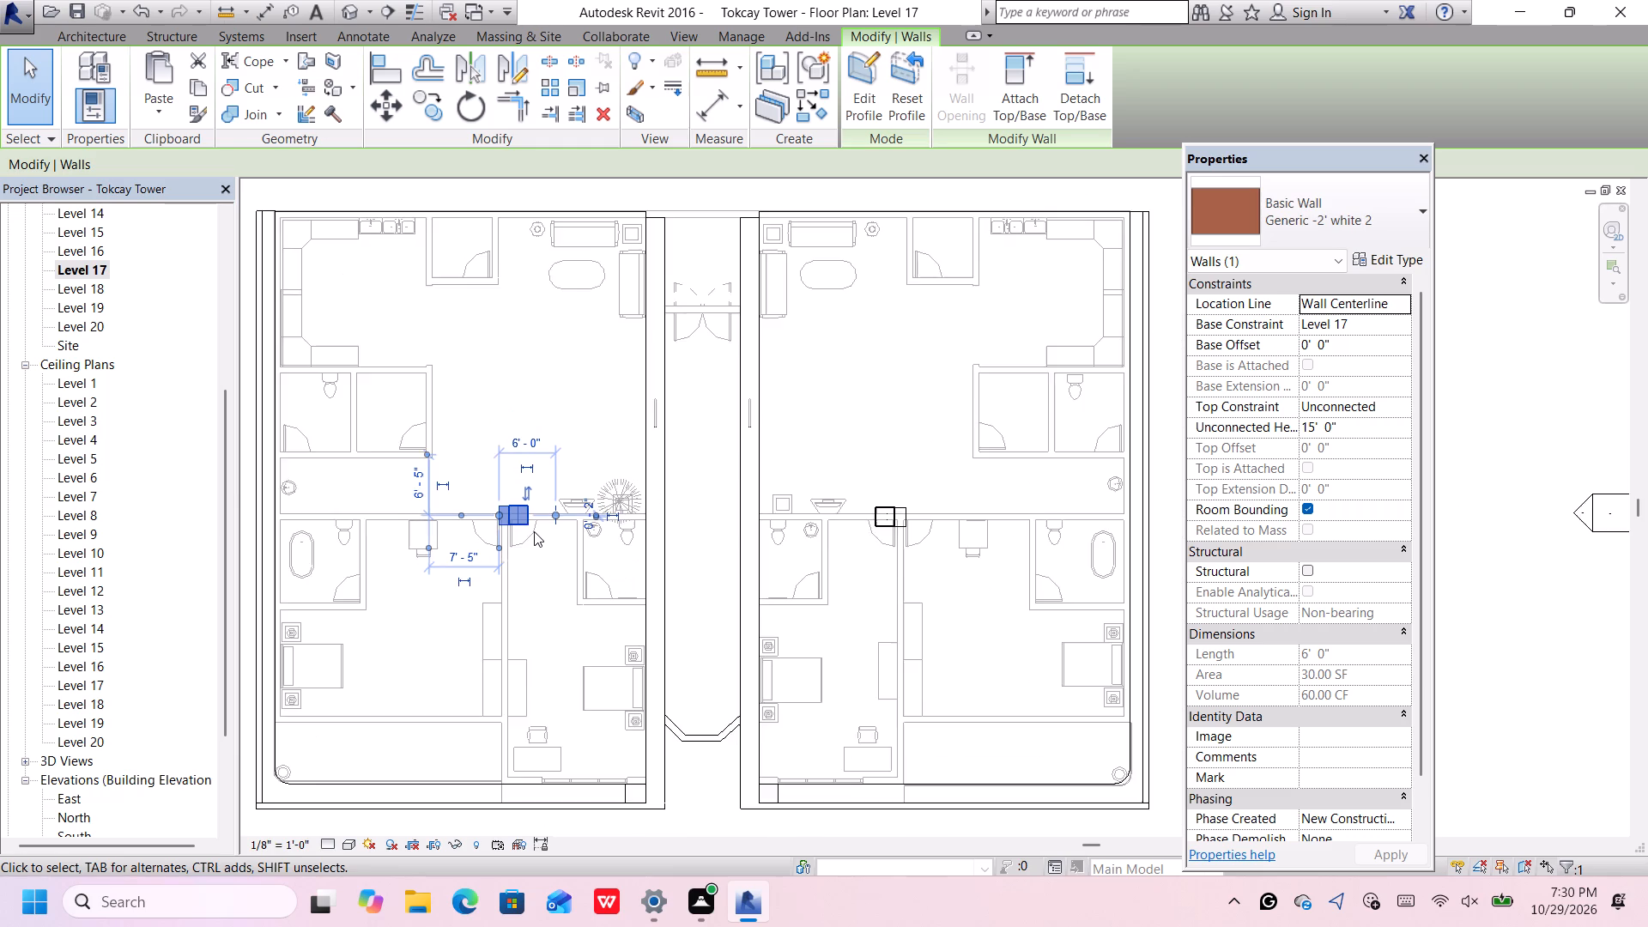
pyautogui.click(1128, 489)
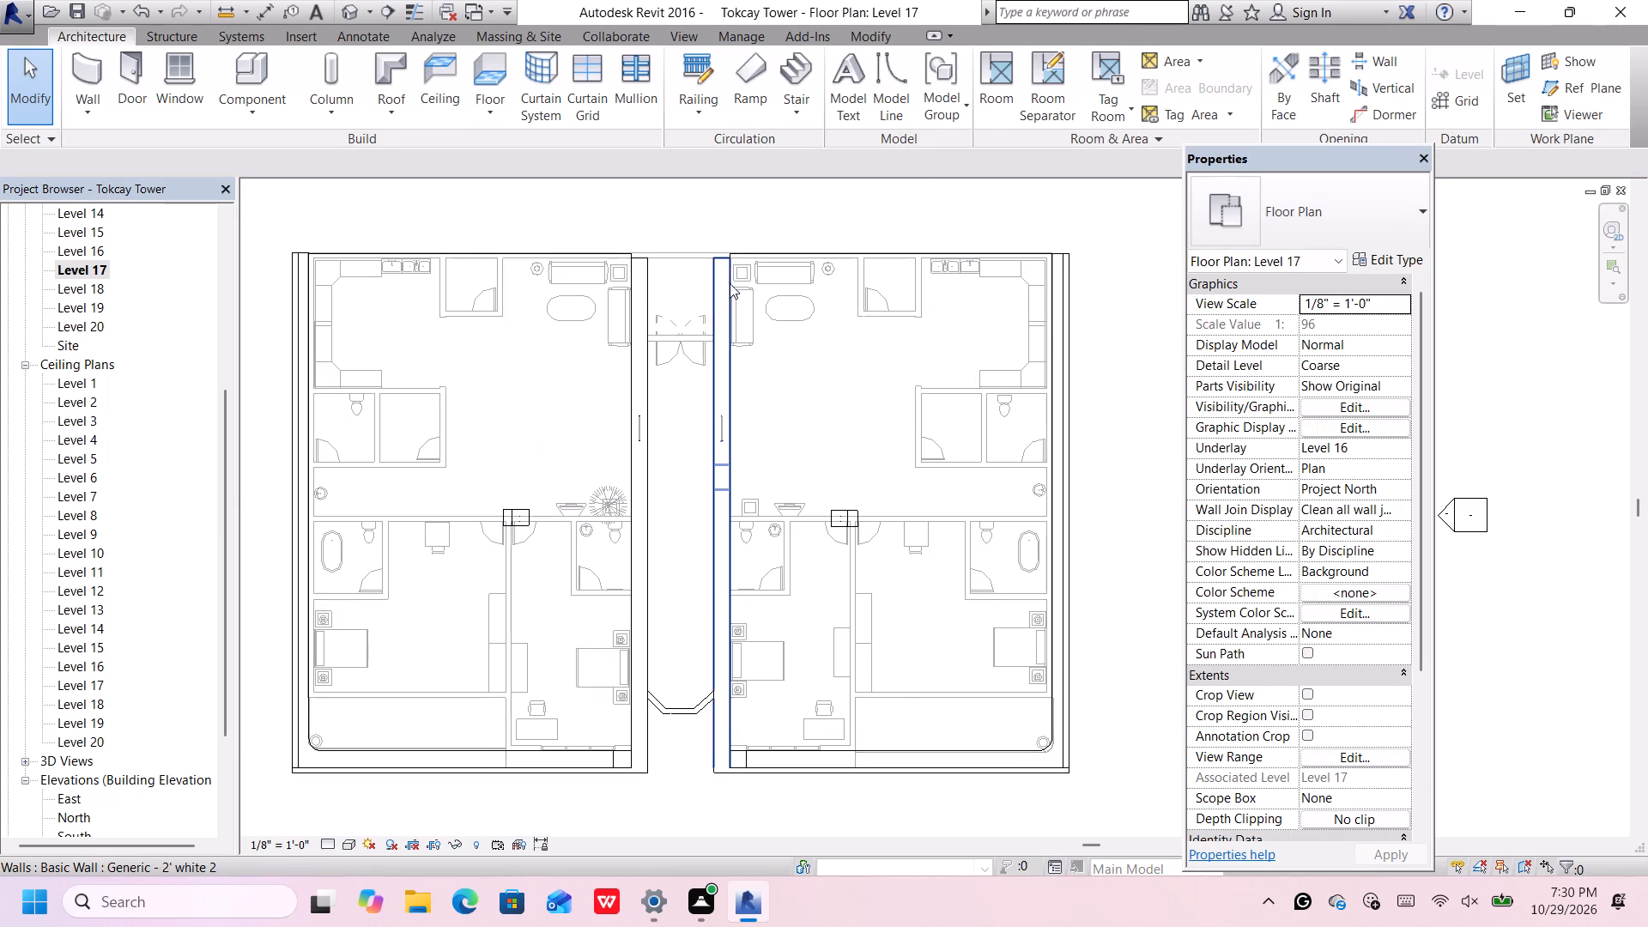
# Start a Level 17 floor and sketch a rectangular boundary about 40'-11" long between the west and east slanted feature walls.
pyautogui.click(485, 67)
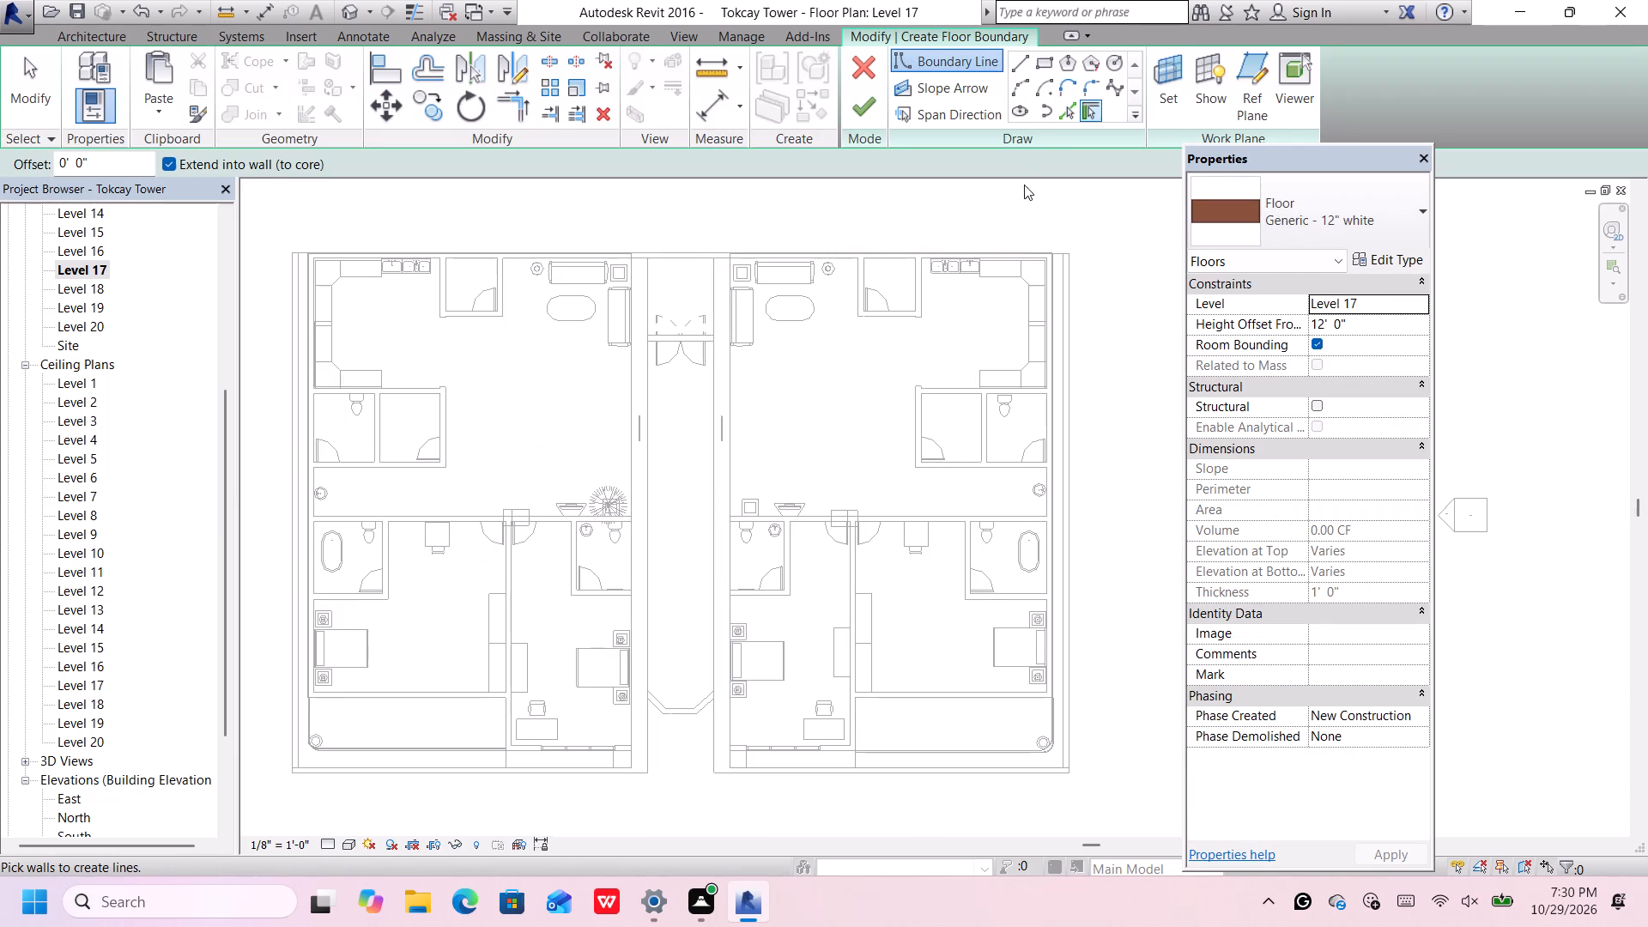
pyautogui.click(1046, 64)
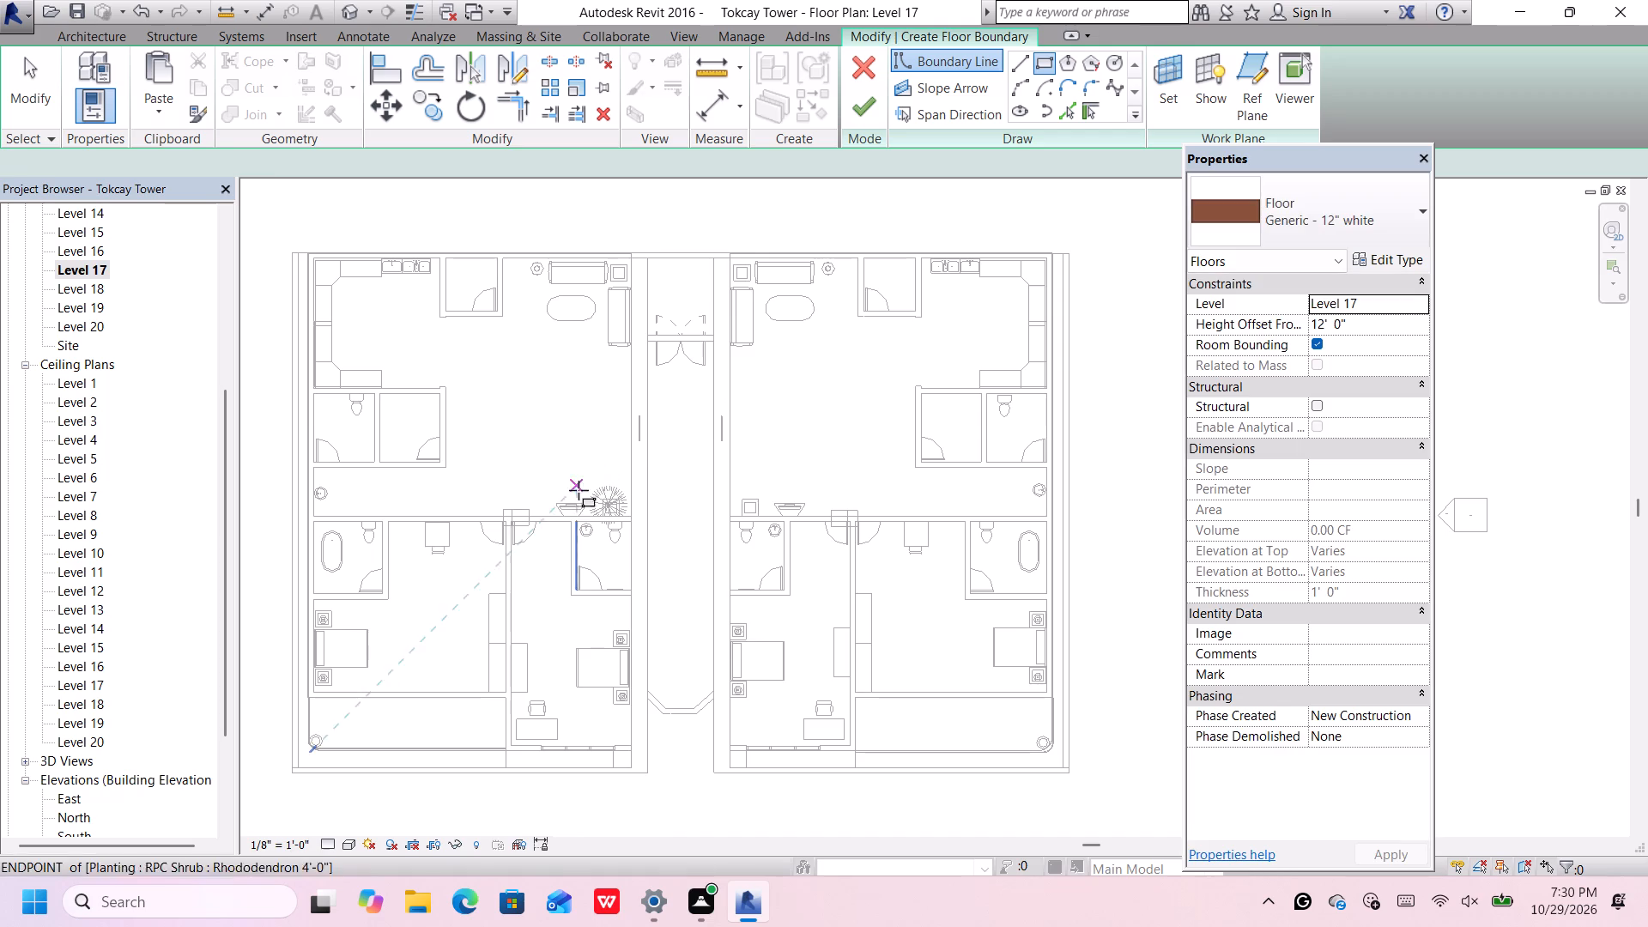
pyautogui.scroll(2, 510, 515)
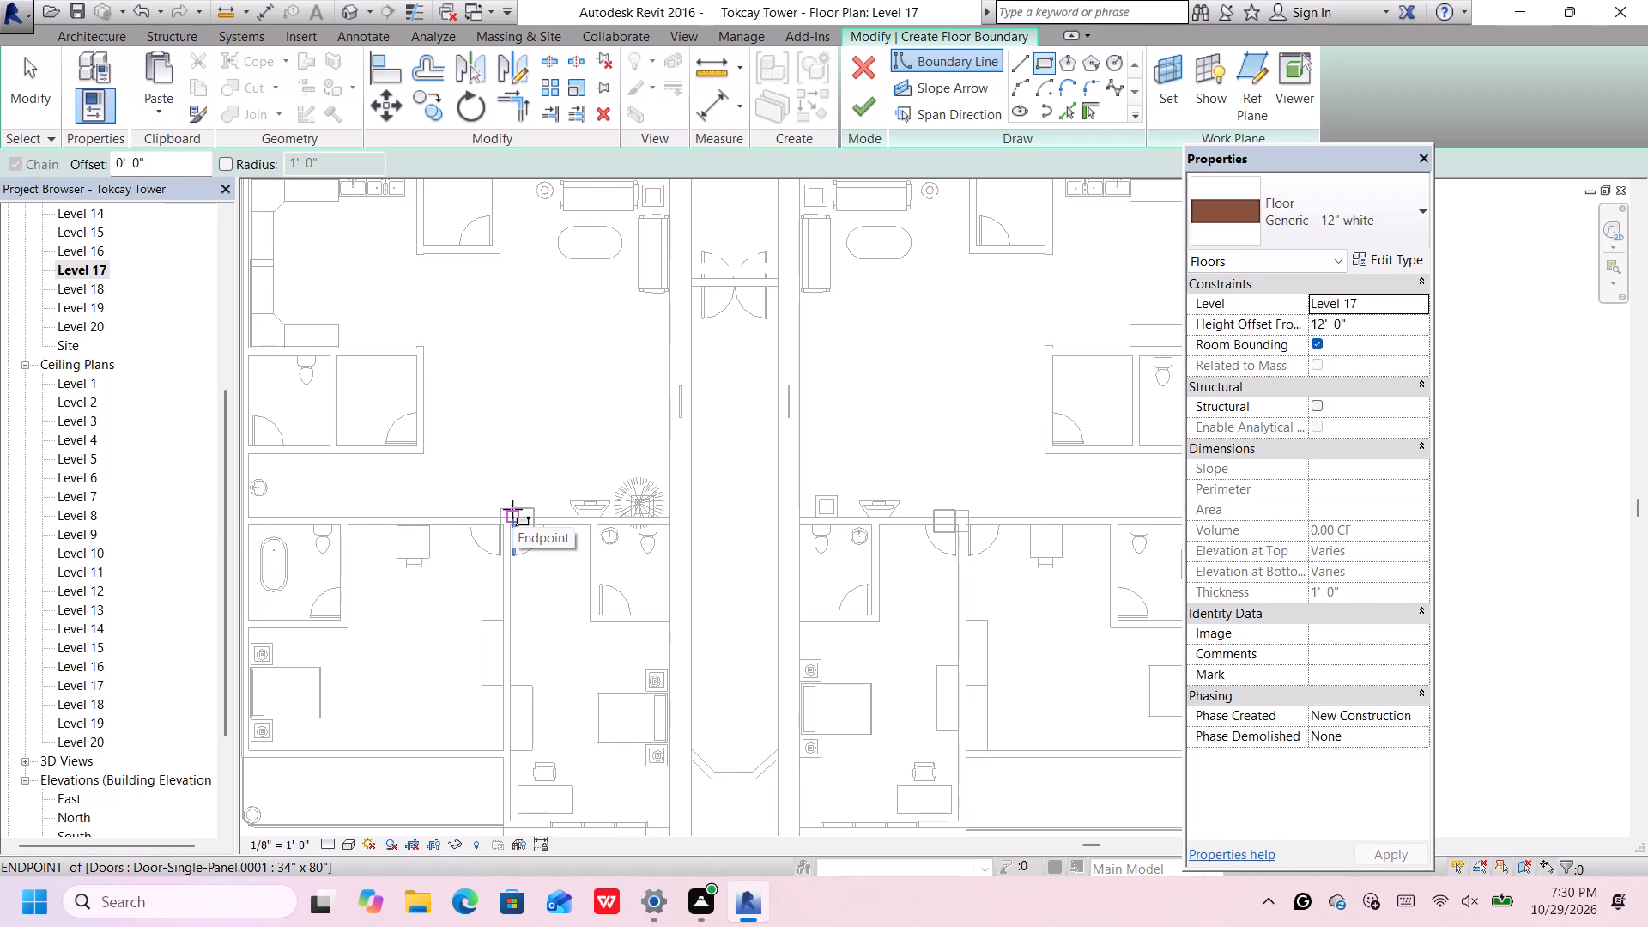
pyautogui.scroll(4, 512, 508)
pyautogui.scroll(-3, 512, 508)
pyautogui.scroll(1, 512, 508)
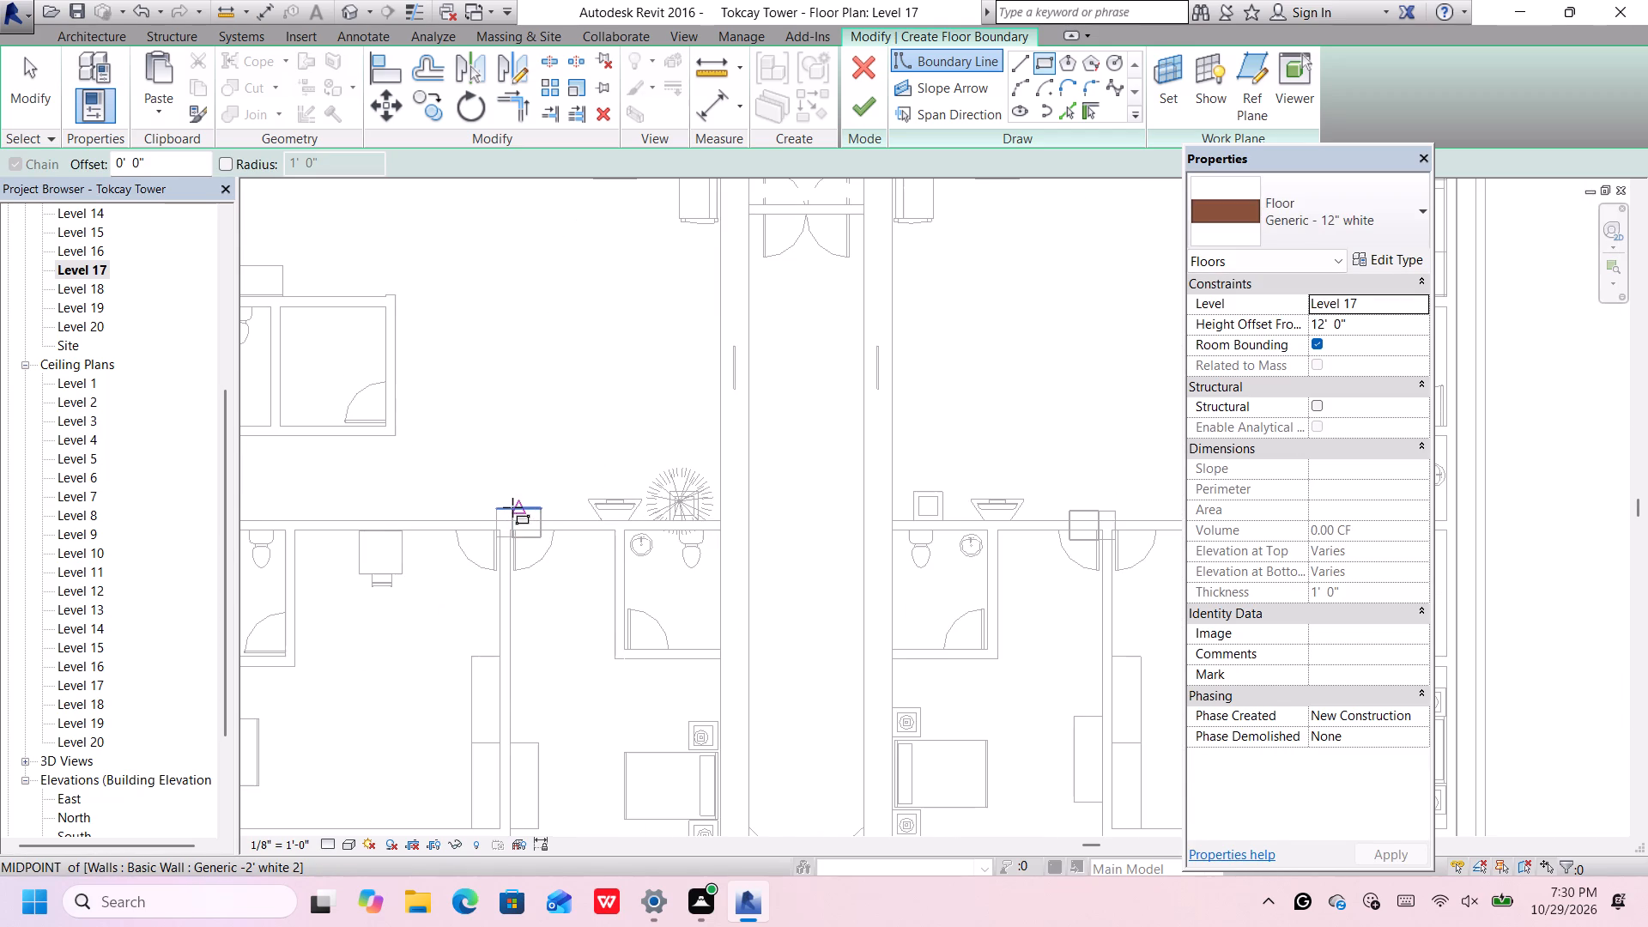
pyautogui.scroll(7, 512, 507)
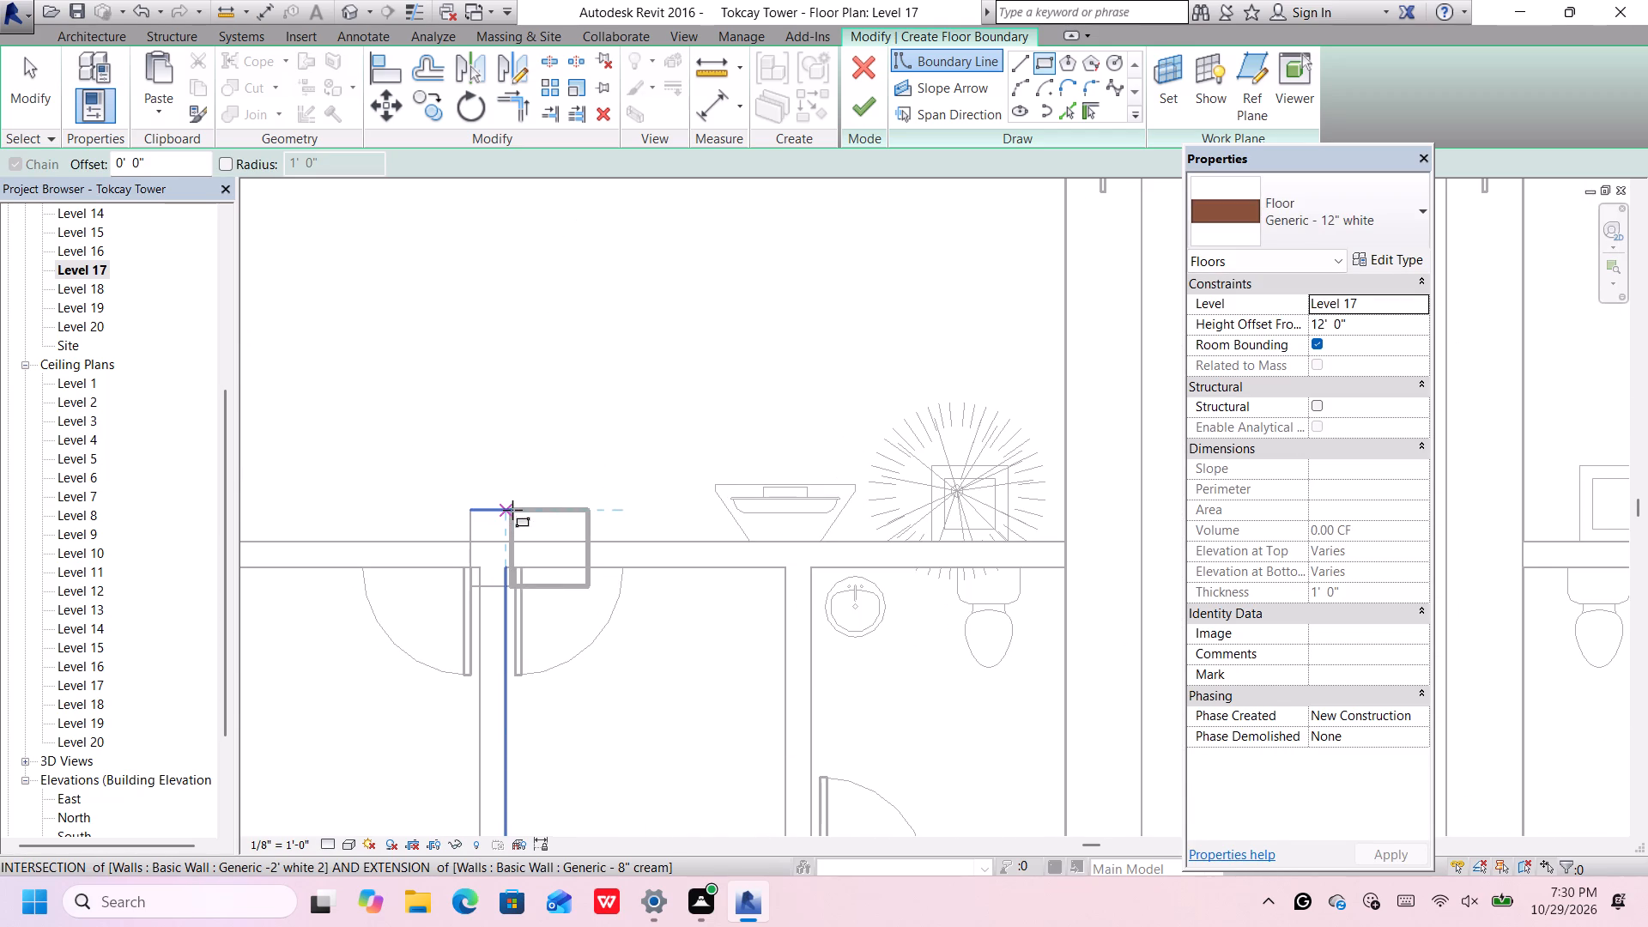
pyautogui.scroll(3, 511, 510)
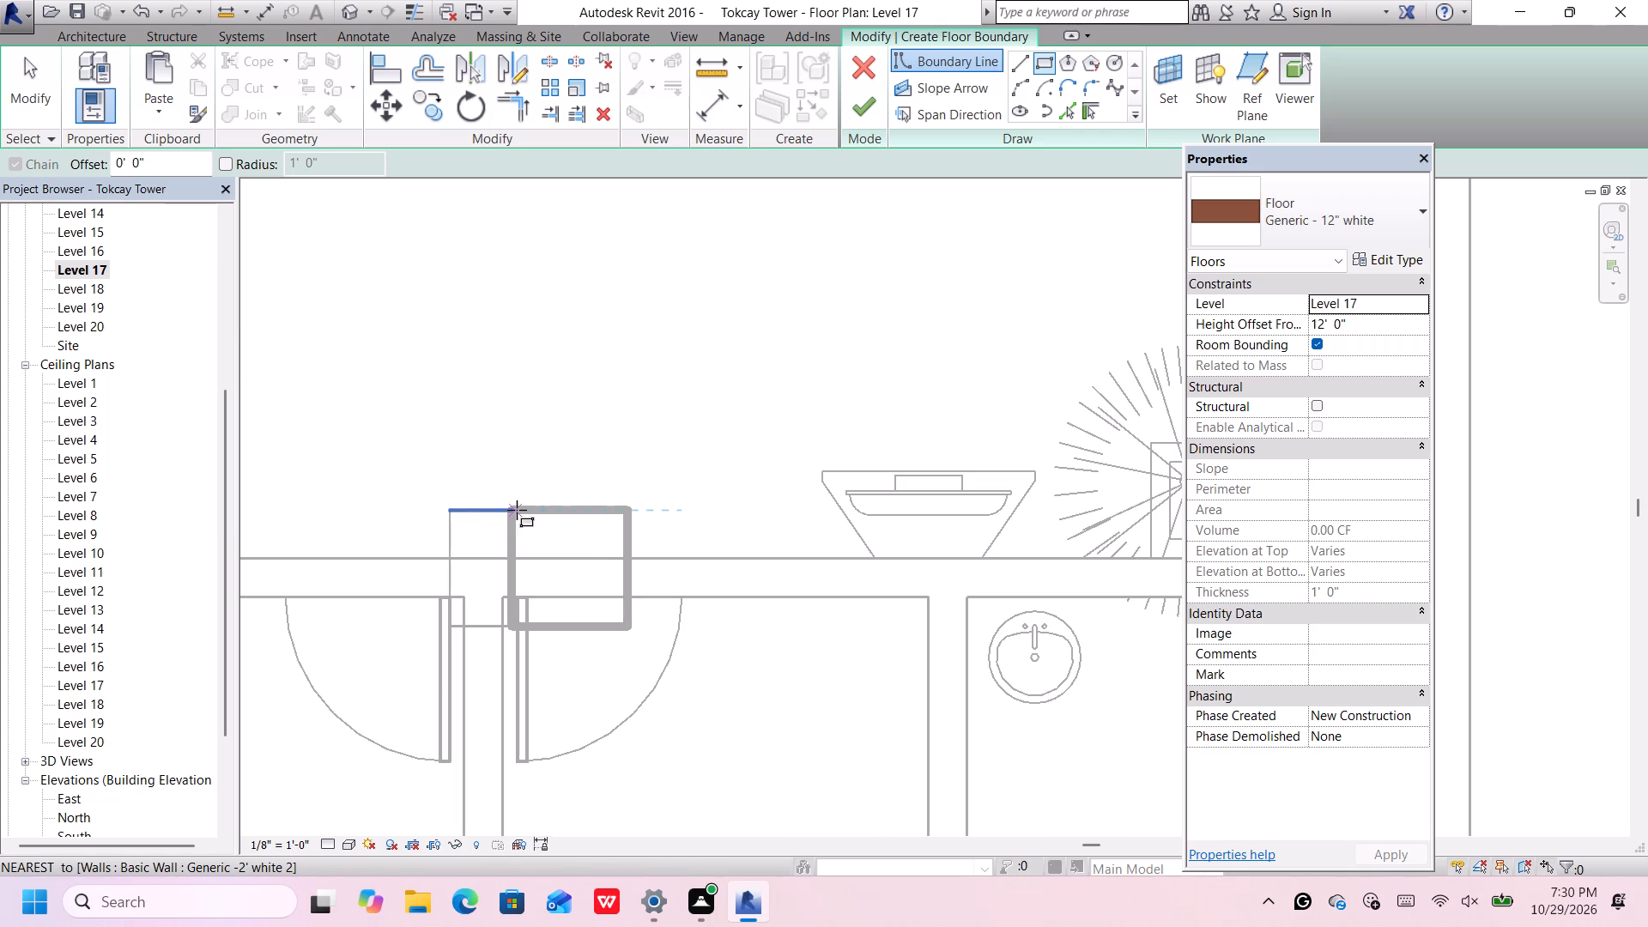
pyautogui.click(513, 512)
pyautogui.scroll(-8, 528, 549)
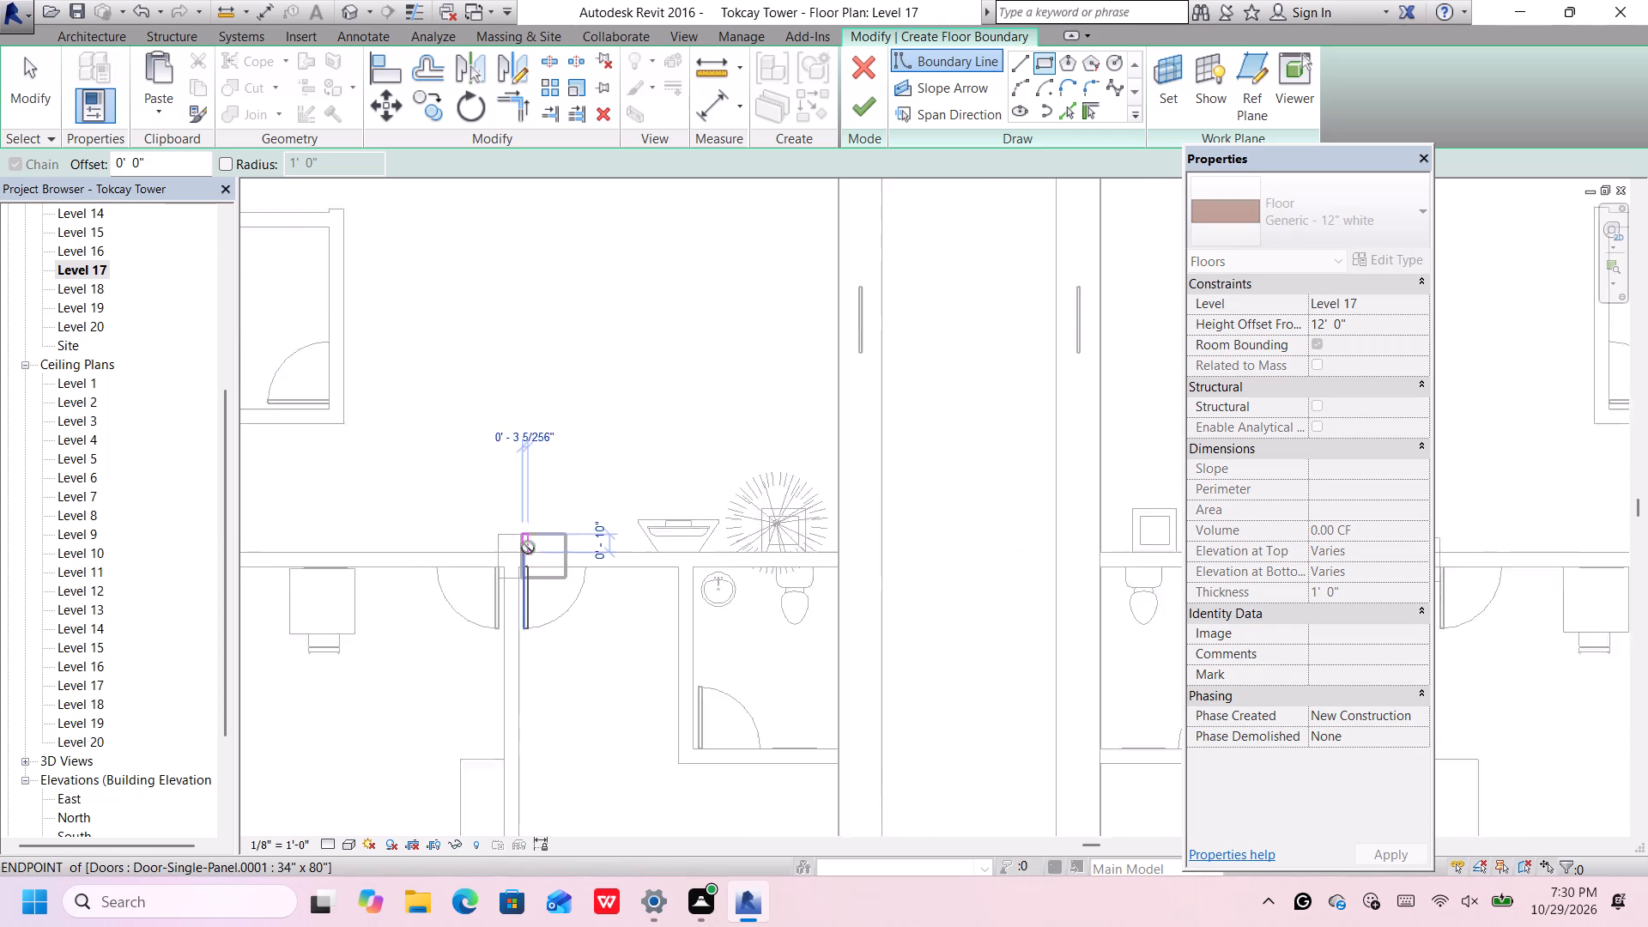
pyautogui.scroll(-7, 528, 548)
pyautogui.scroll(2, 816, 557)
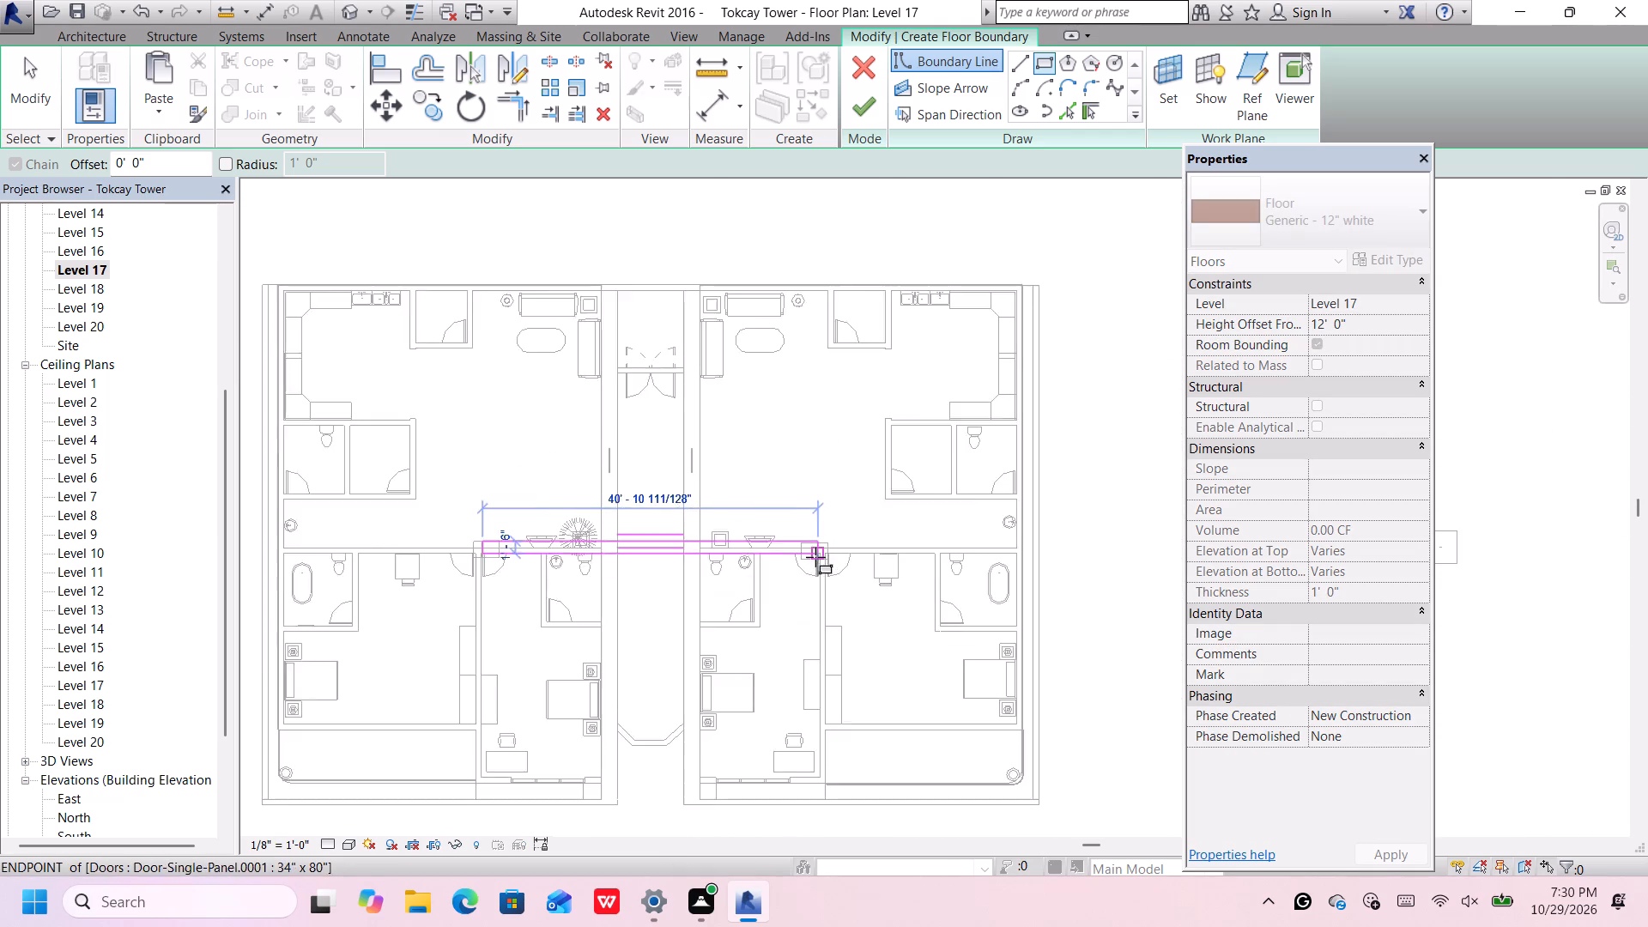
pyautogui.scroll(6, 815, 557)
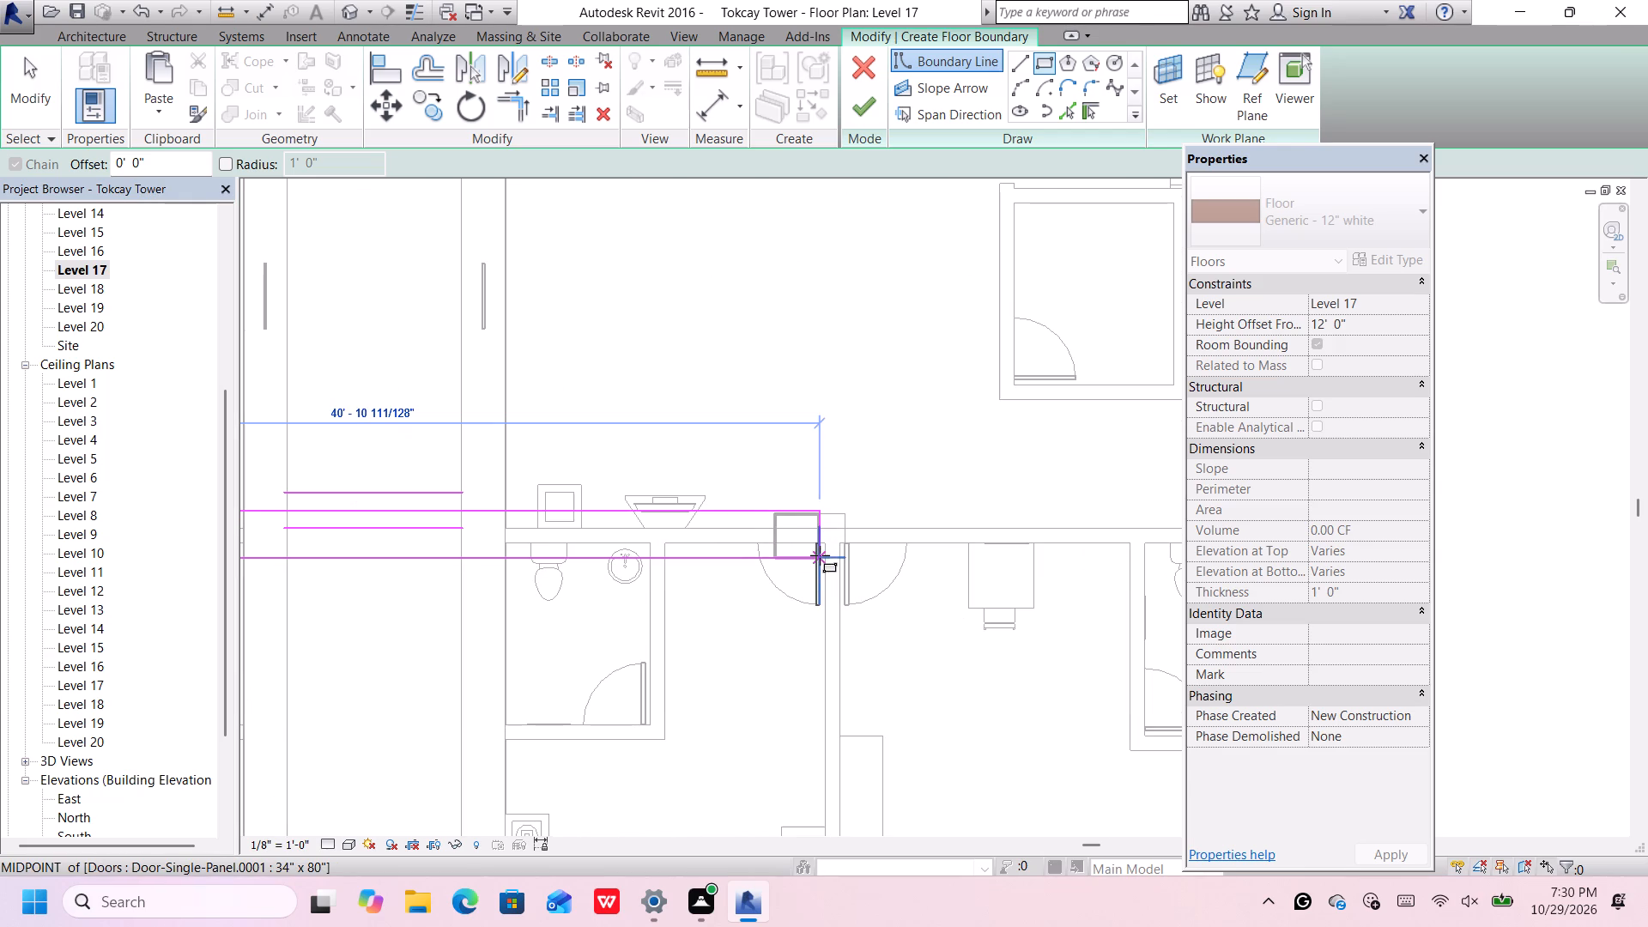
pyautogui.scroll(6, 820, 555)
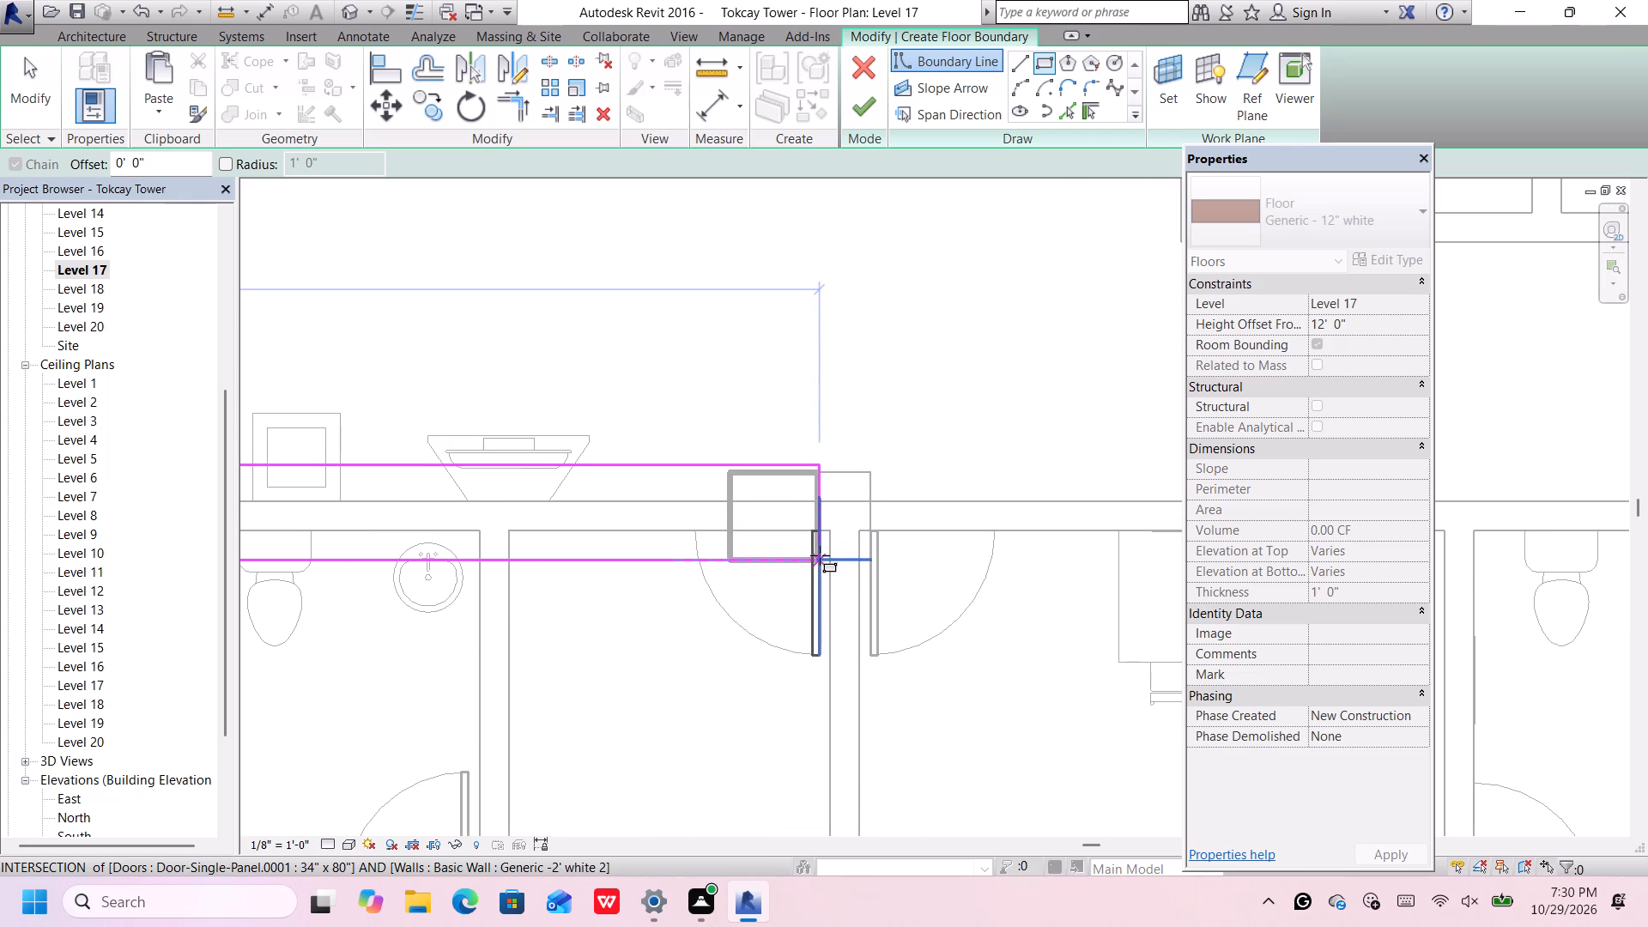
pyautogui.click(820, 557)
pyautogui.scroll(-6, 820, 557)
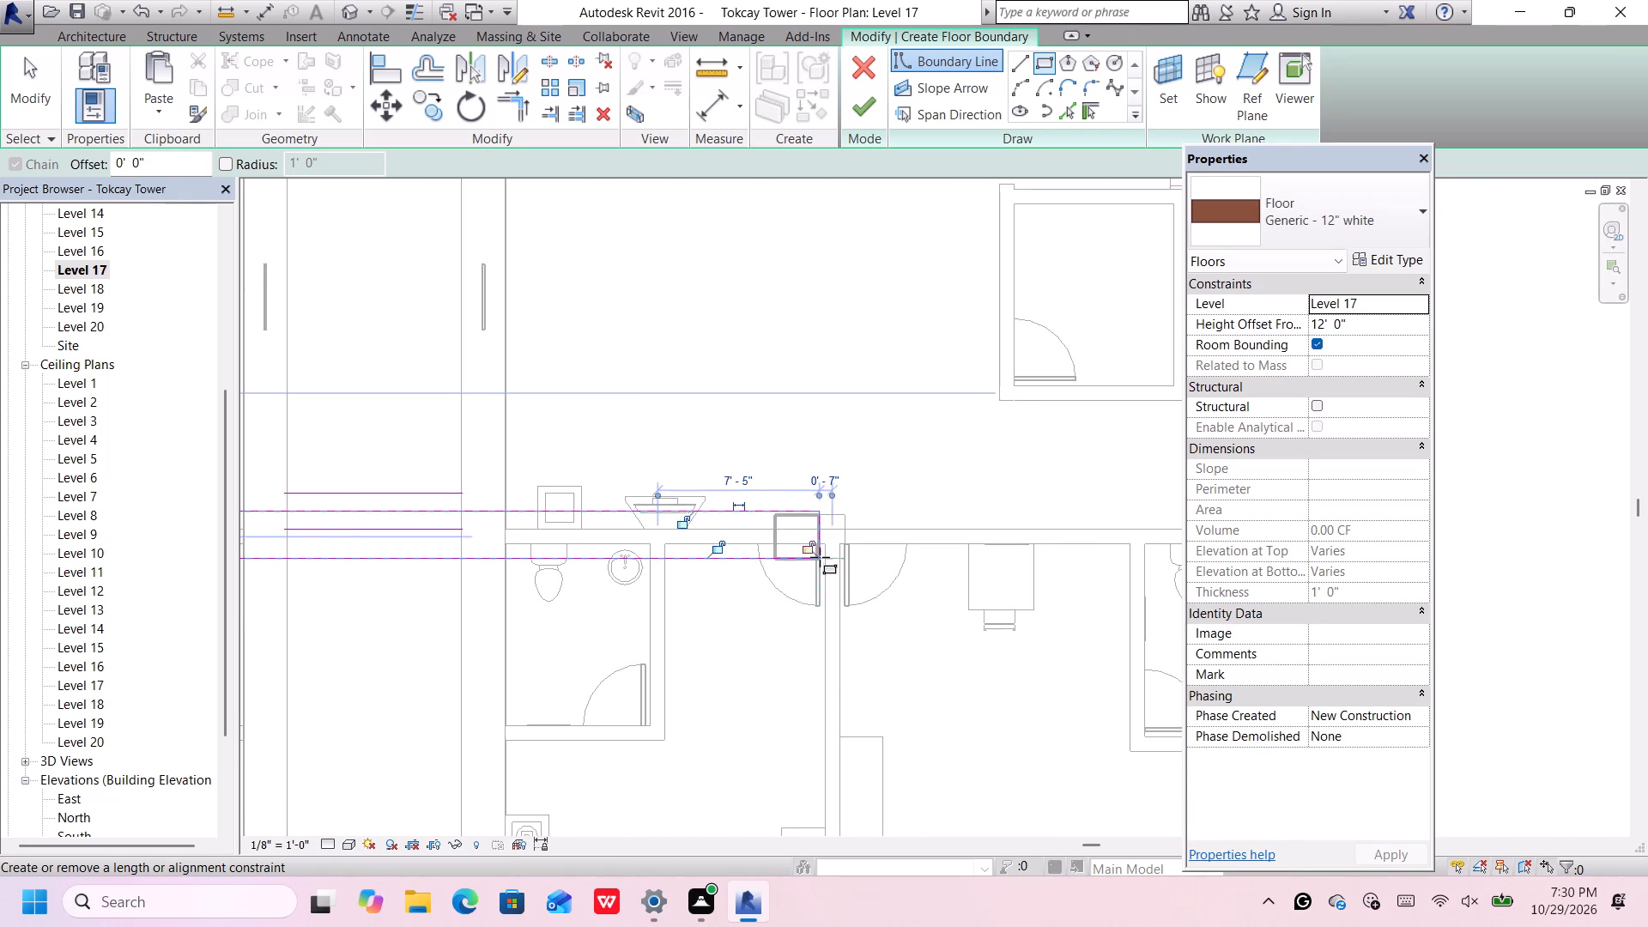
pyautogui.scroll(-5, 820, 557)
pyautogui.scroll(2, 374, 548)
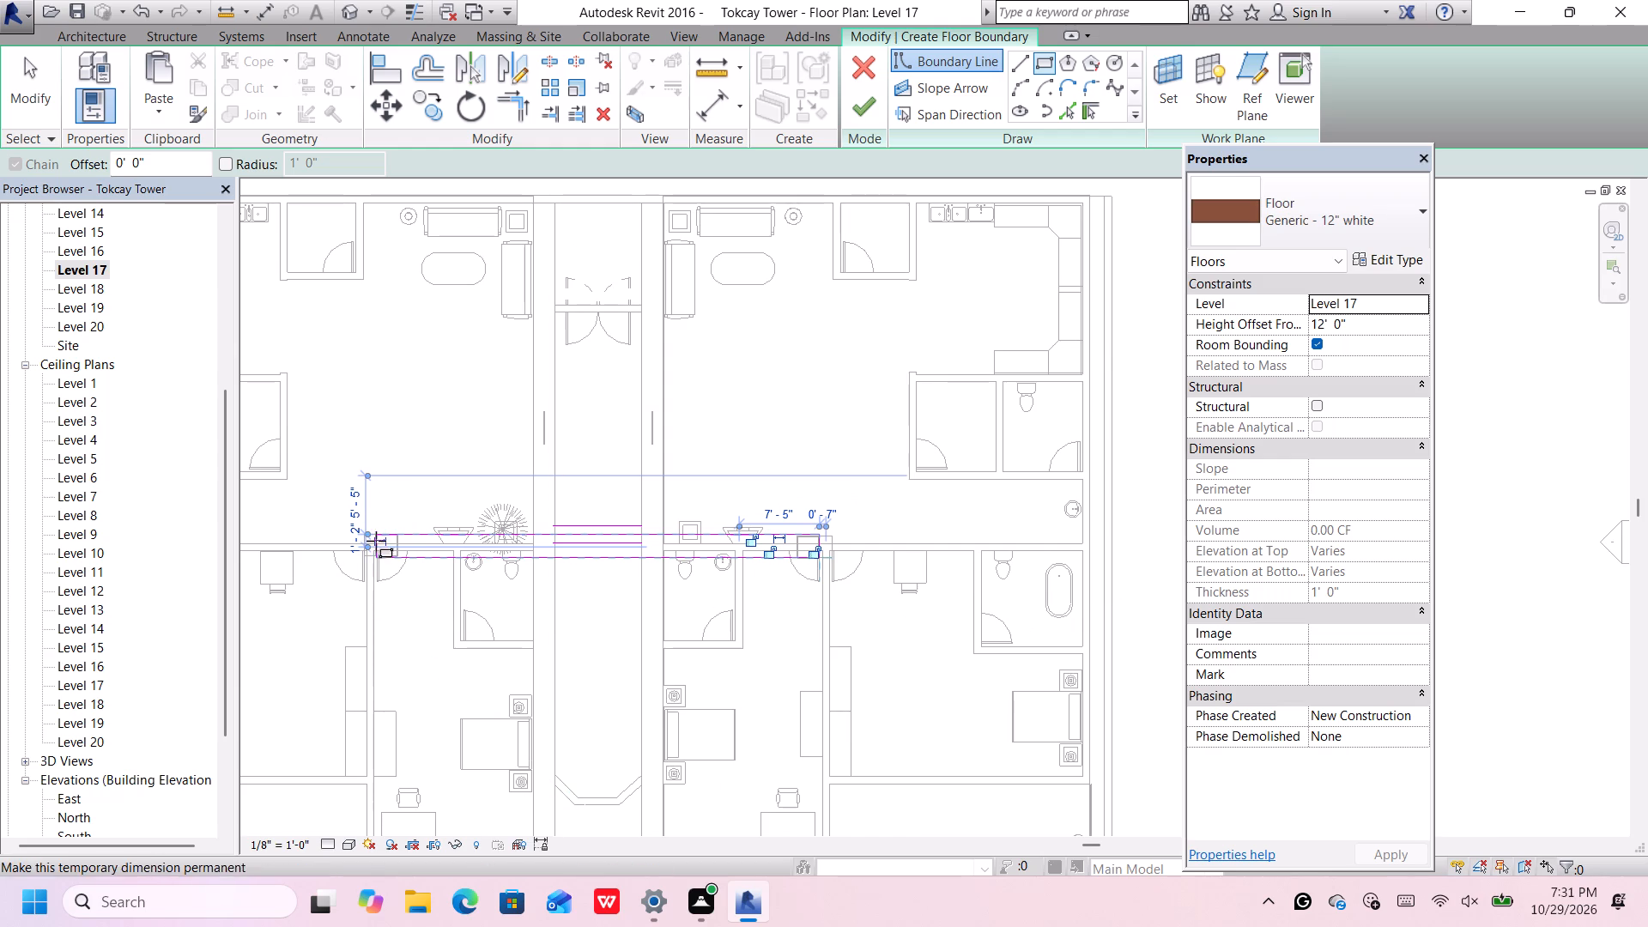
pyautogui.scroll(2, 376, 541)
pyautogui.scroll(5, 434, 619)
pyautogui.scroll(-4, 434, 609)
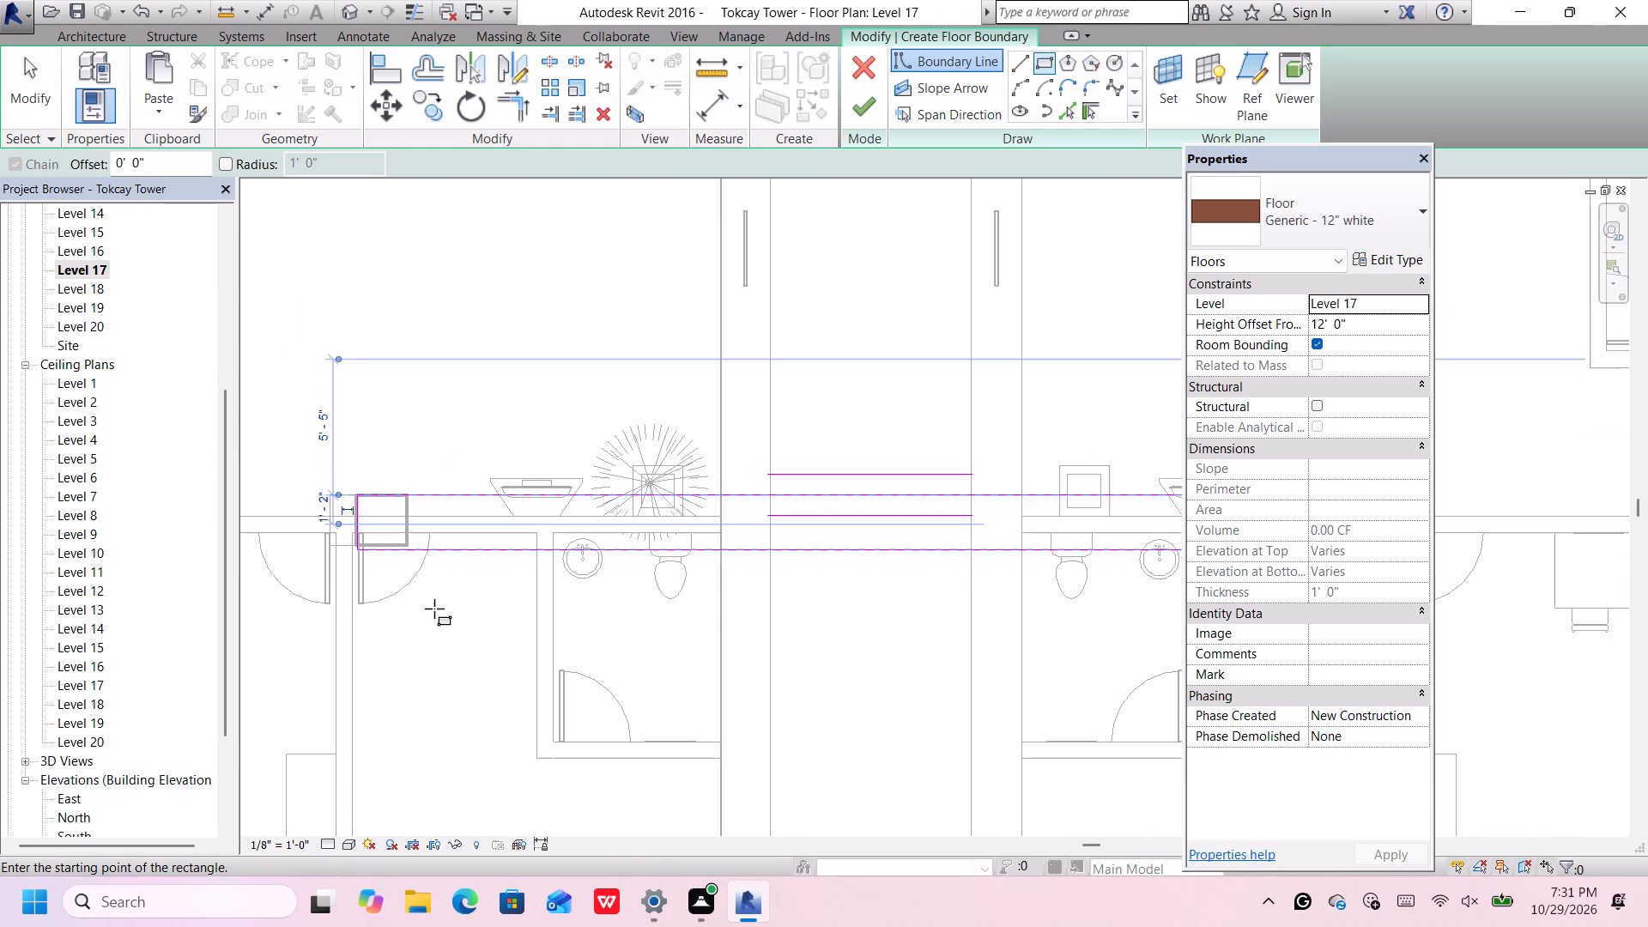
pyautogui.scroll(-2, 434, 609)
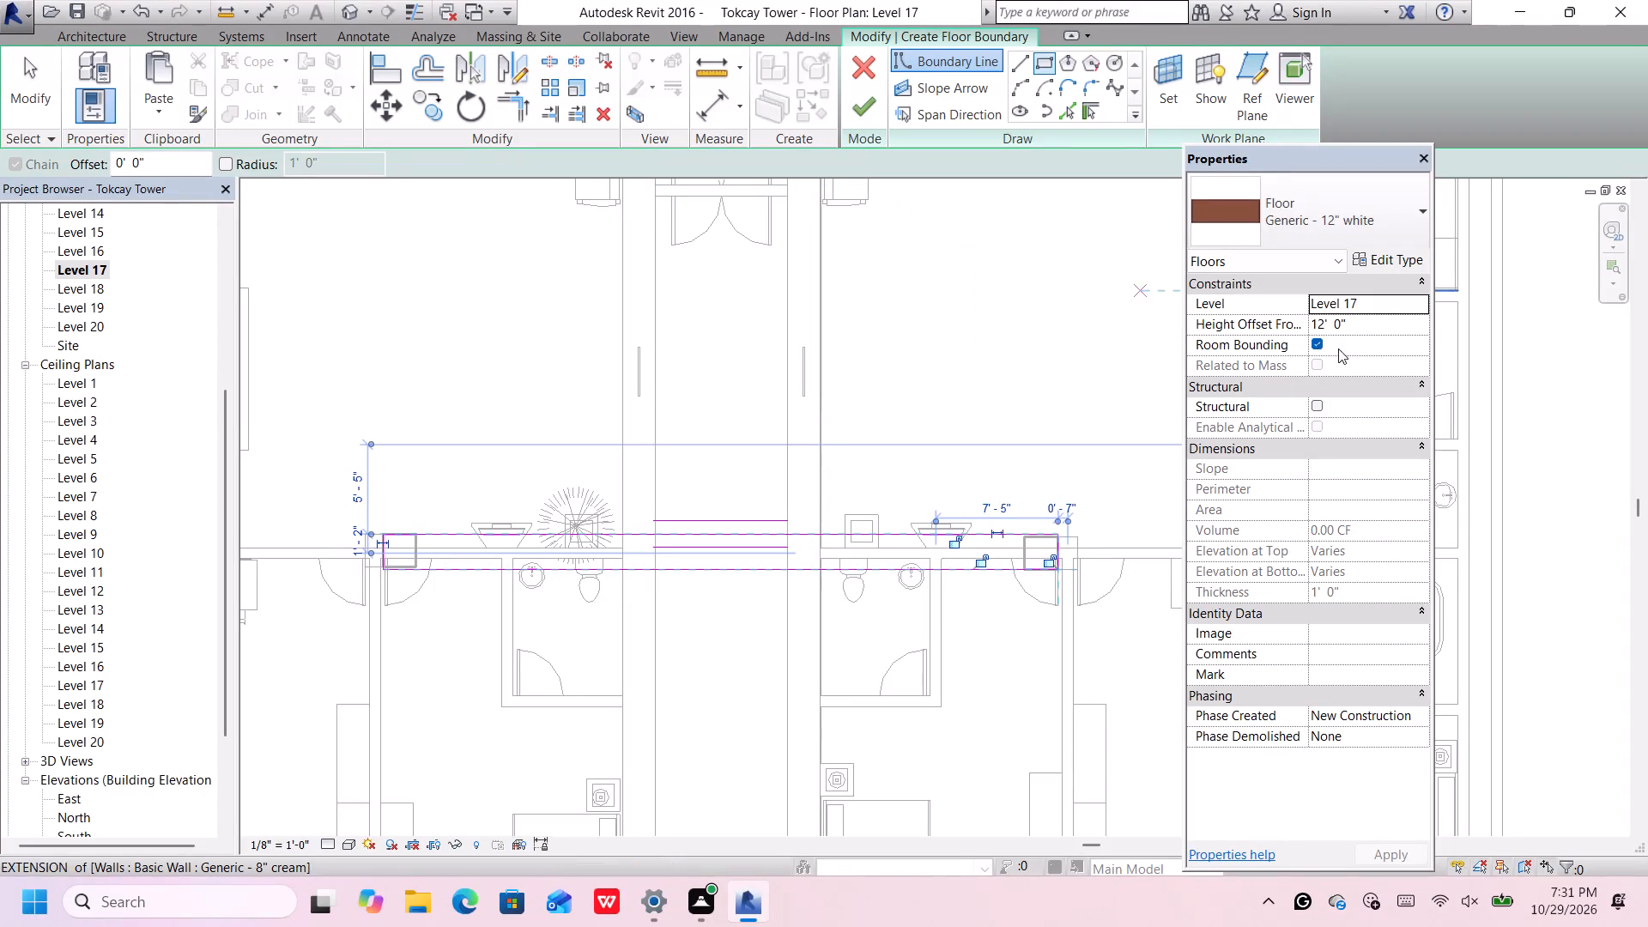
# Change the floor's type to Generic - 1.5' white 2.
pyautogui.click(1352, 211)
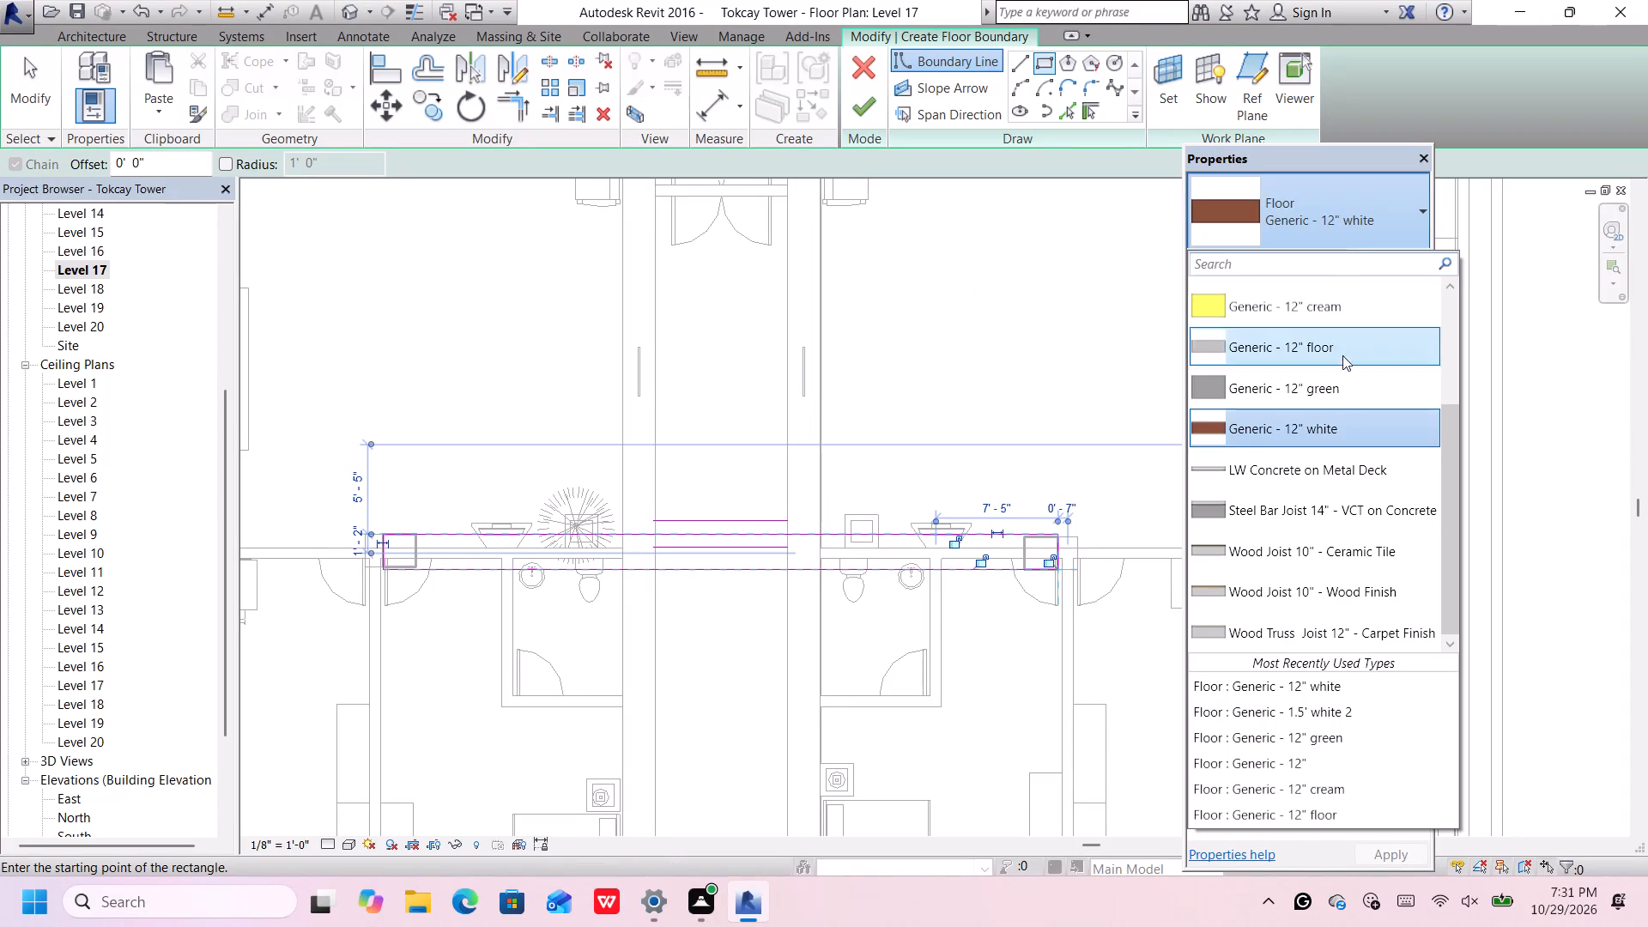
pyautogui.scroll(4, 1340, 404)
pyautogui.click(1347, 370)
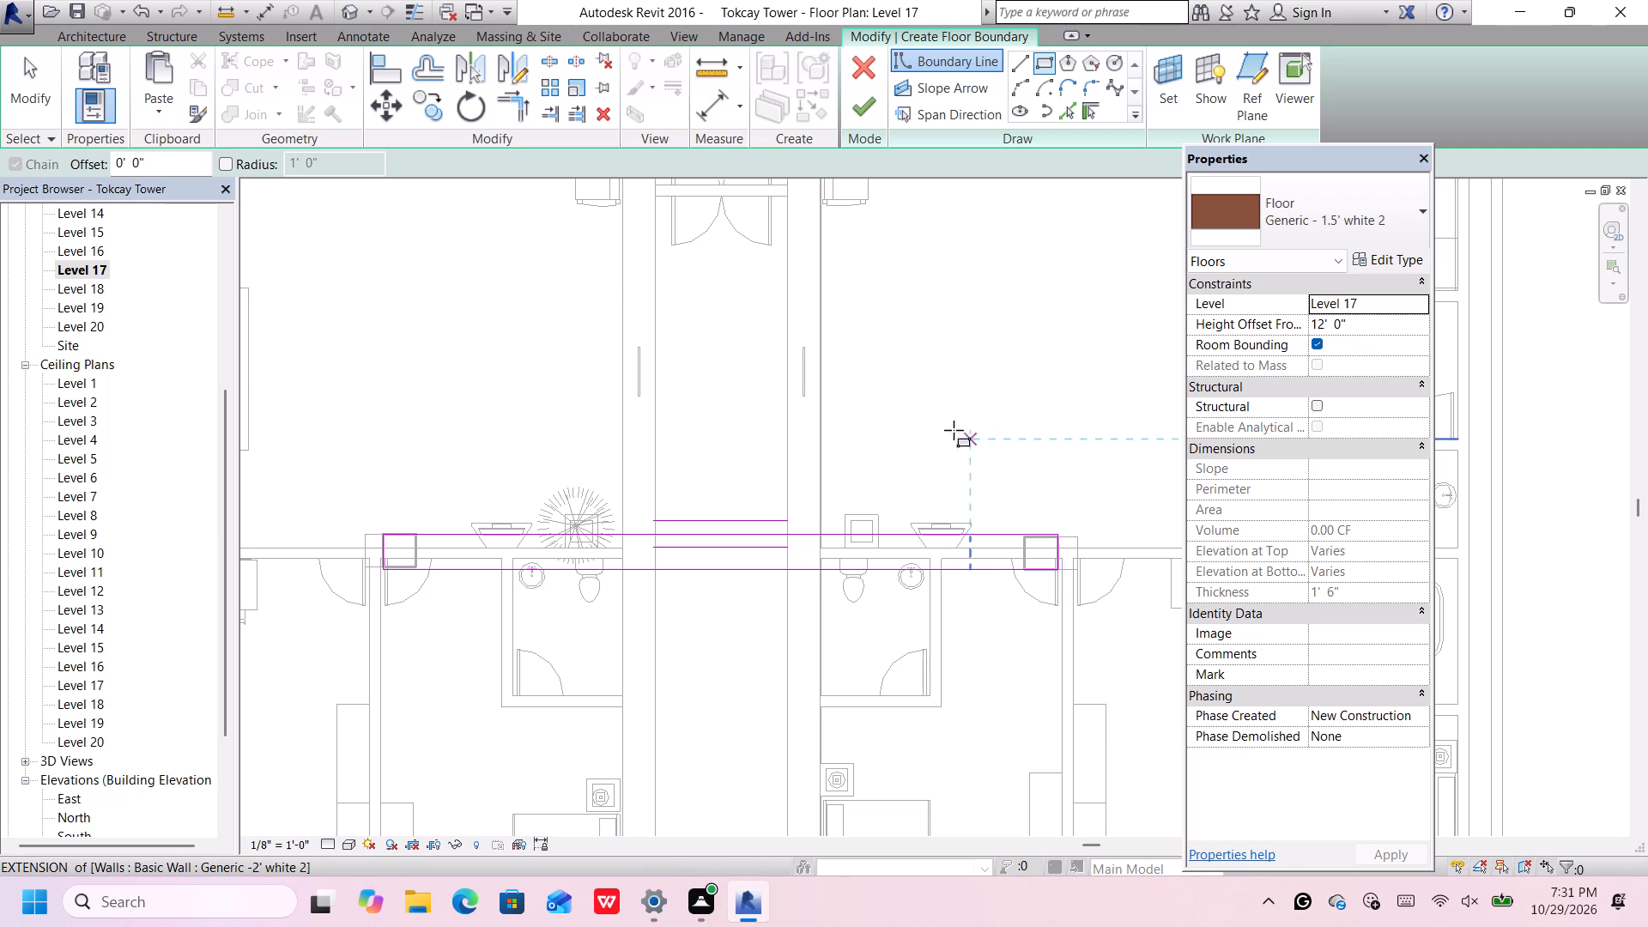
pyautogui.press('Escape')
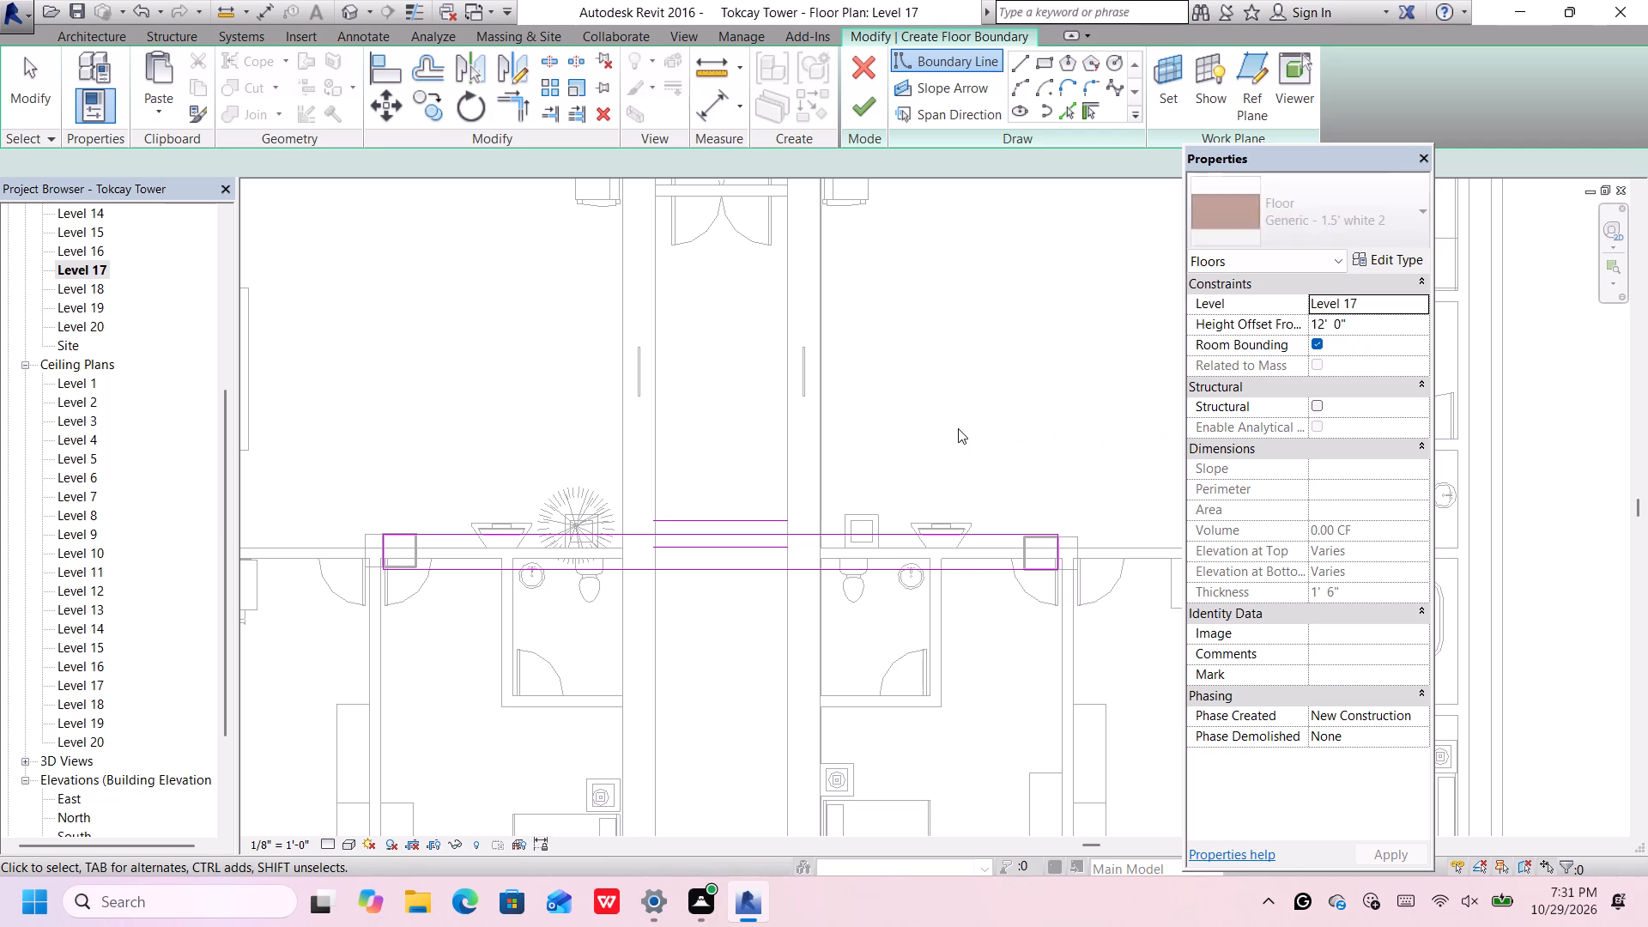
# Nudge the north edge of the floor boundary two increments south to align it with the slanted feature walls.
pyautogui.scroll(4, 1023, 529)
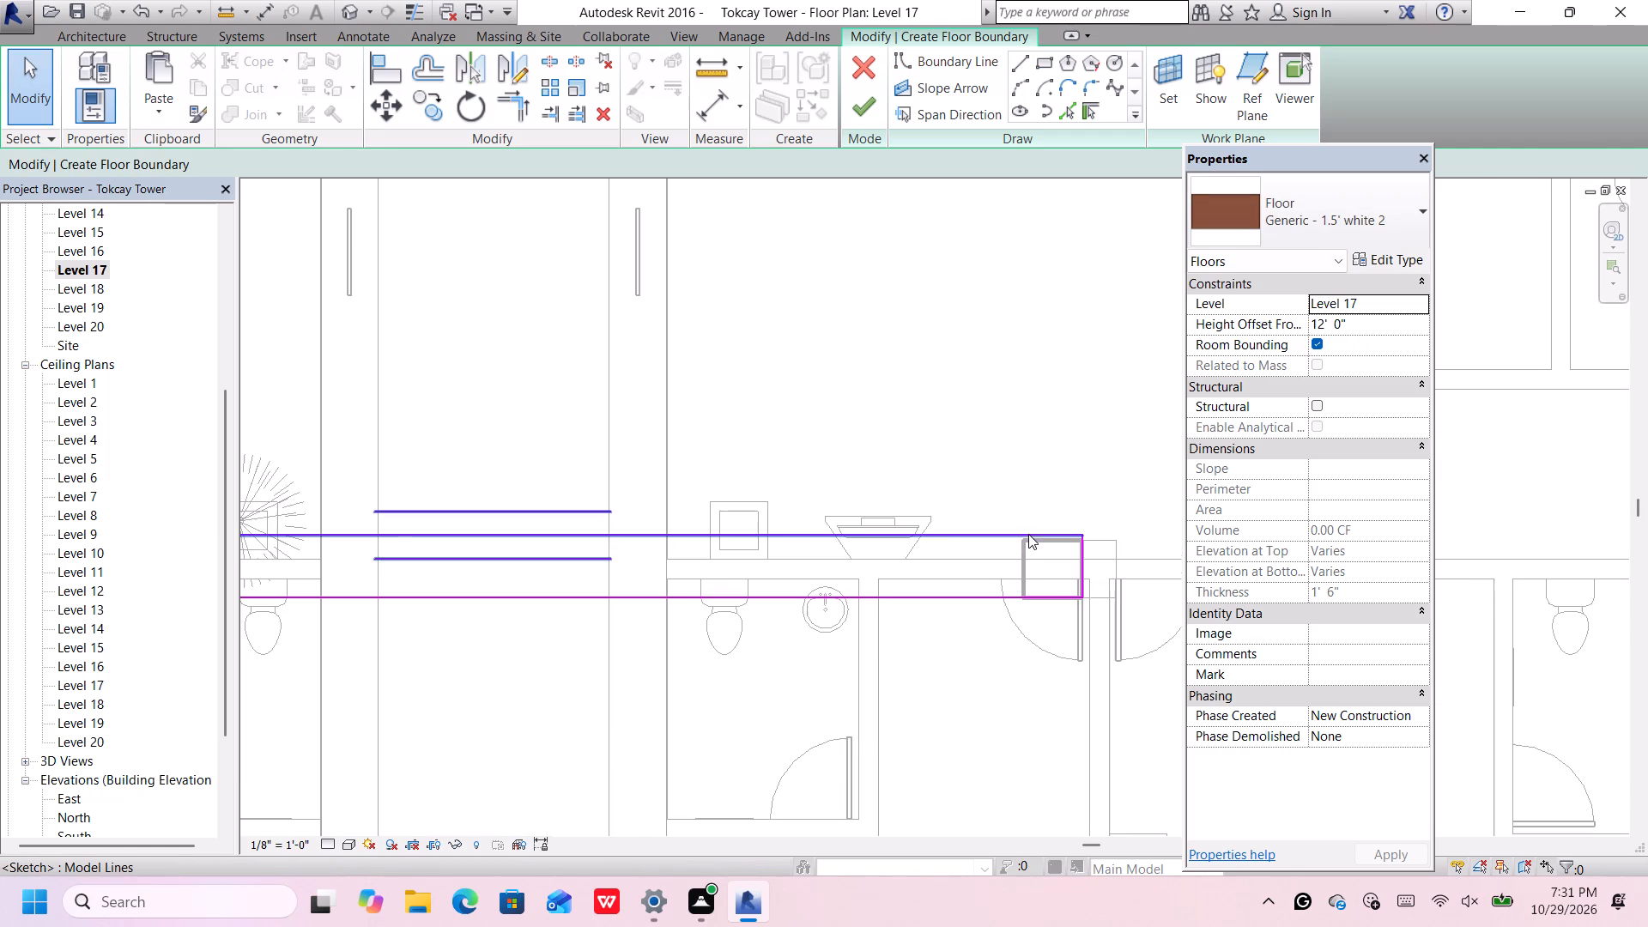
pyautogui.click(1030, 534)
pyautogui.scroll(5, 1042, 542)
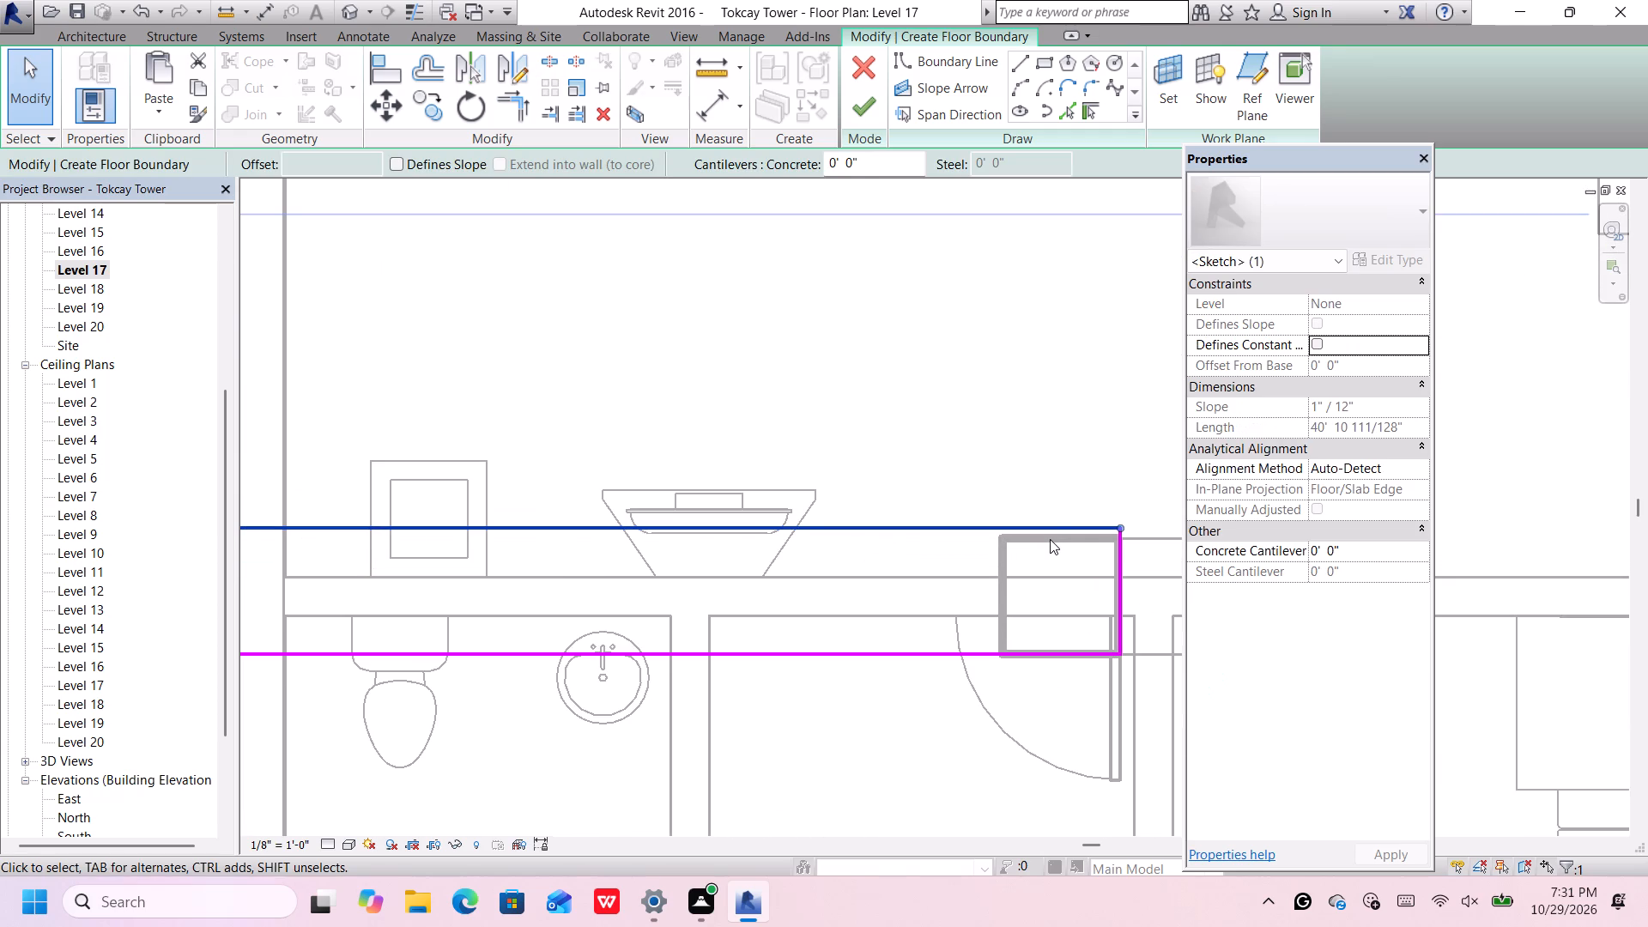
pyautogui.press('Down')
pyautogui.press('Down')
pyautogui.scroll(-5, 1077, 536)
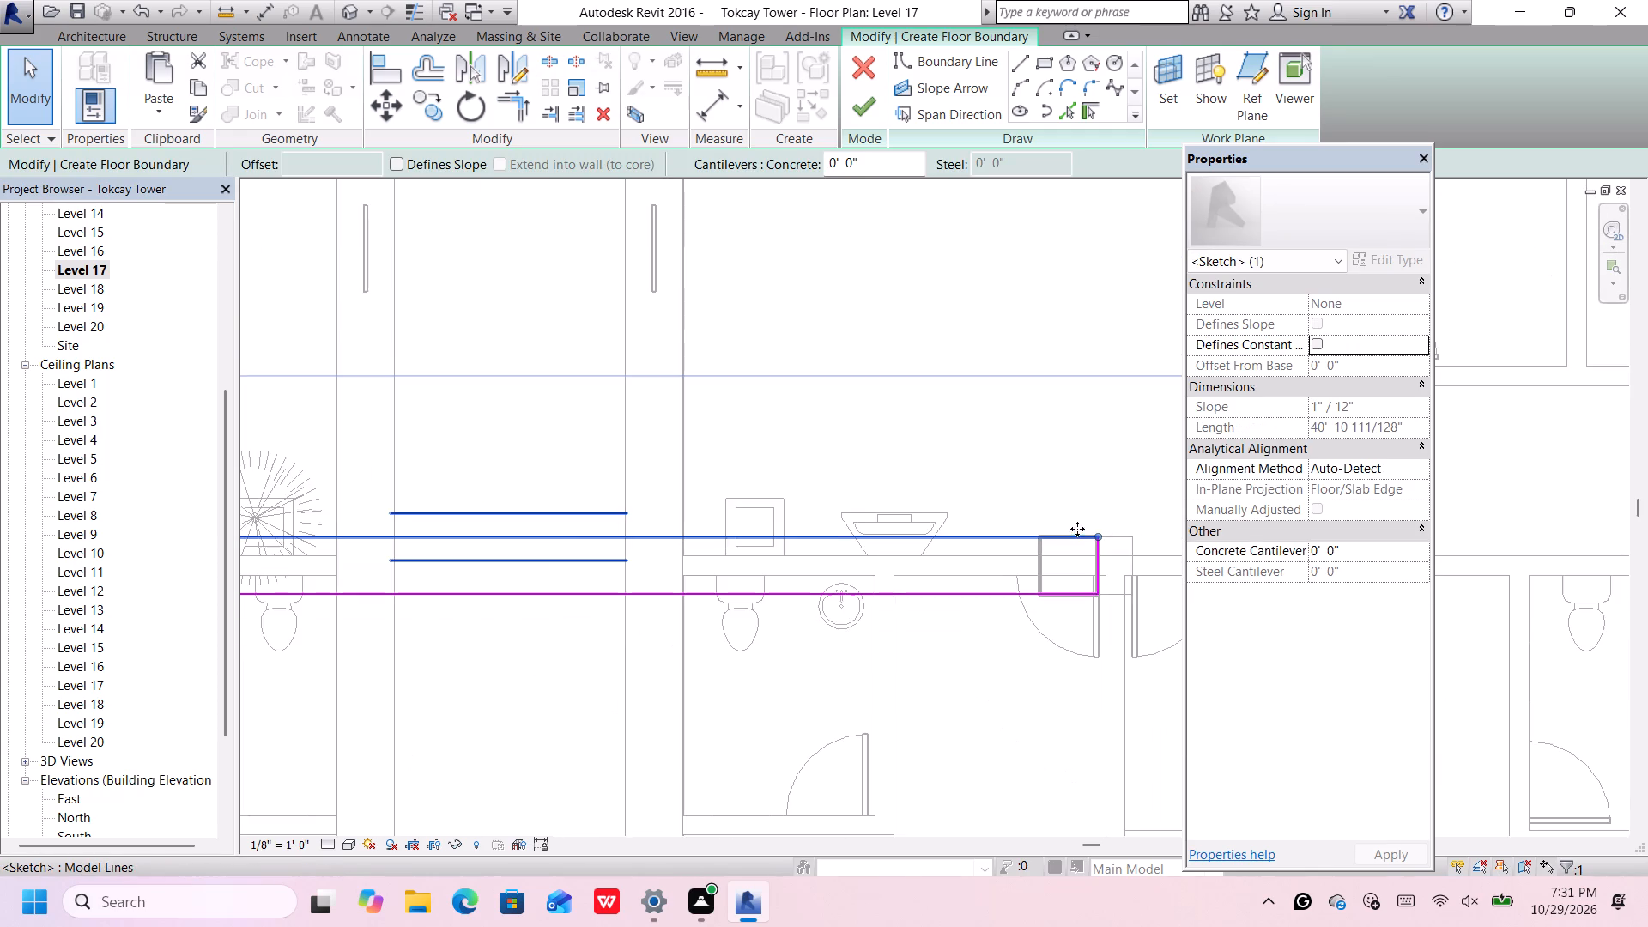
pyautogui.scroll(-4, 1077, 529)
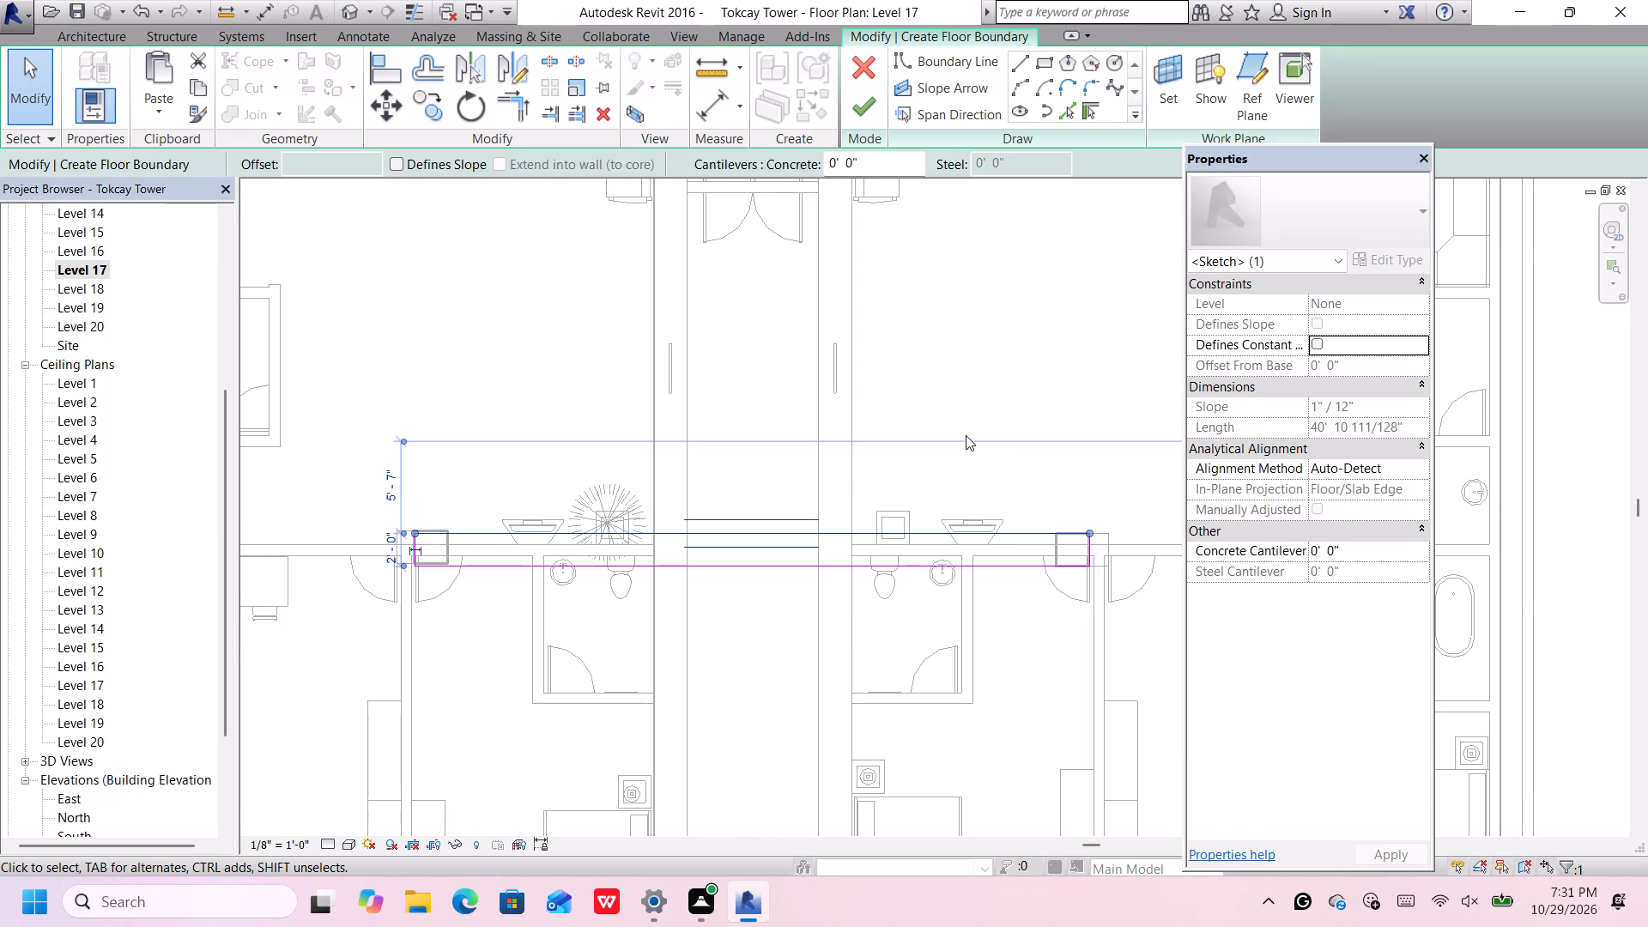
pyautogui.click(998, 573)
pyautogui.scroll(-5, 998, 566)
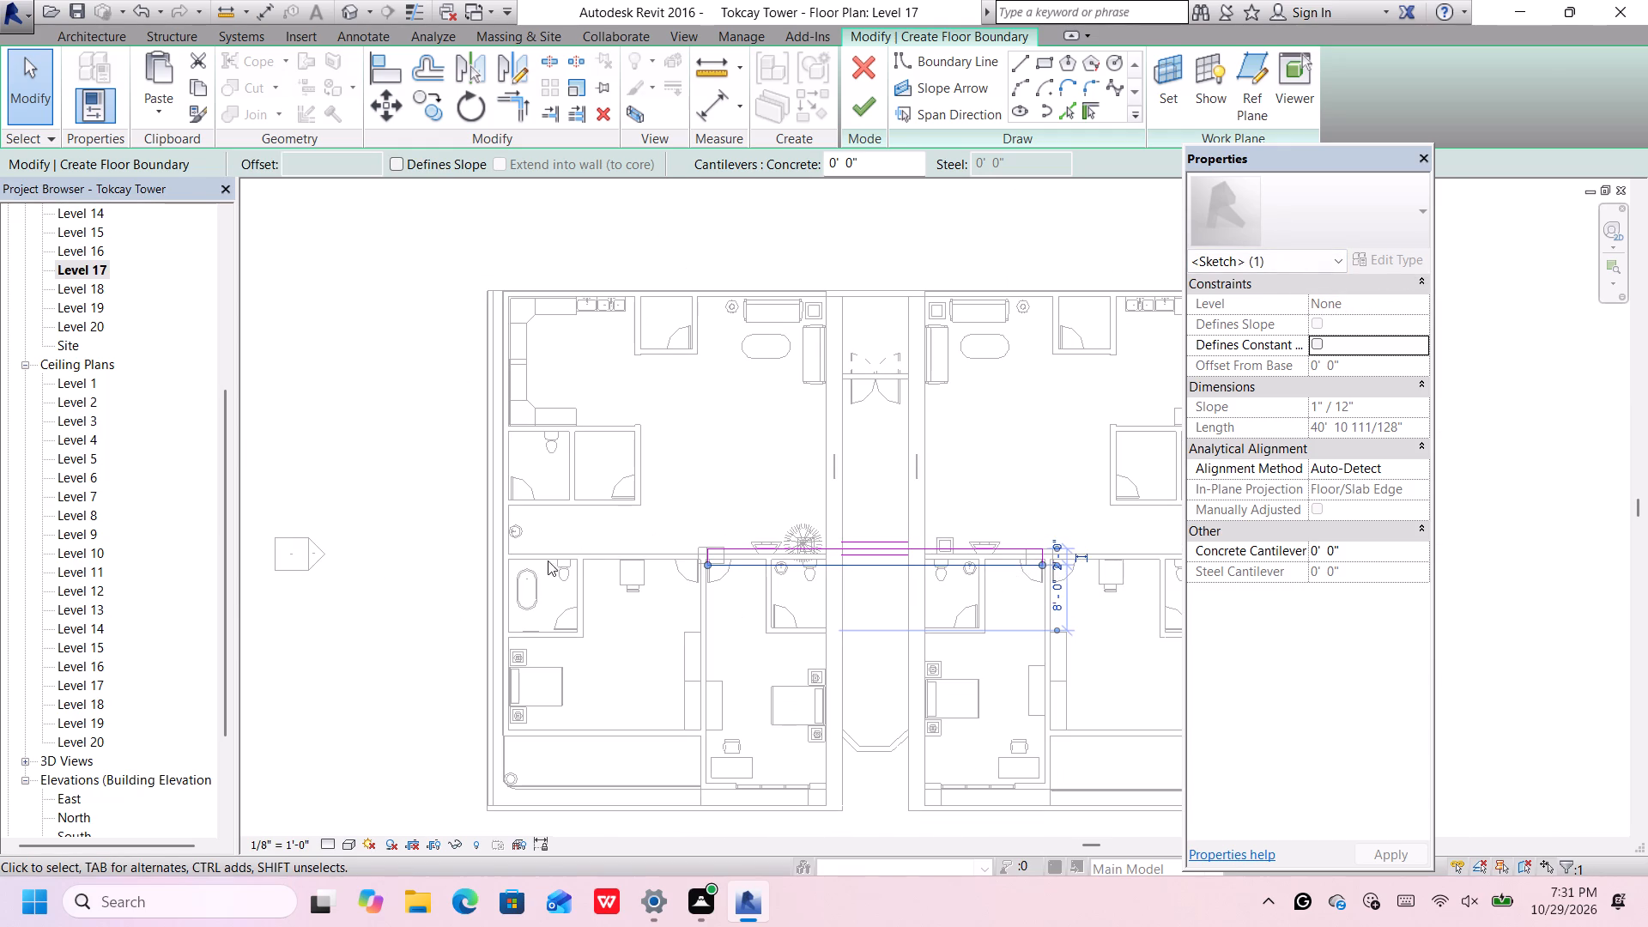
pyautogui.click(427, 616)
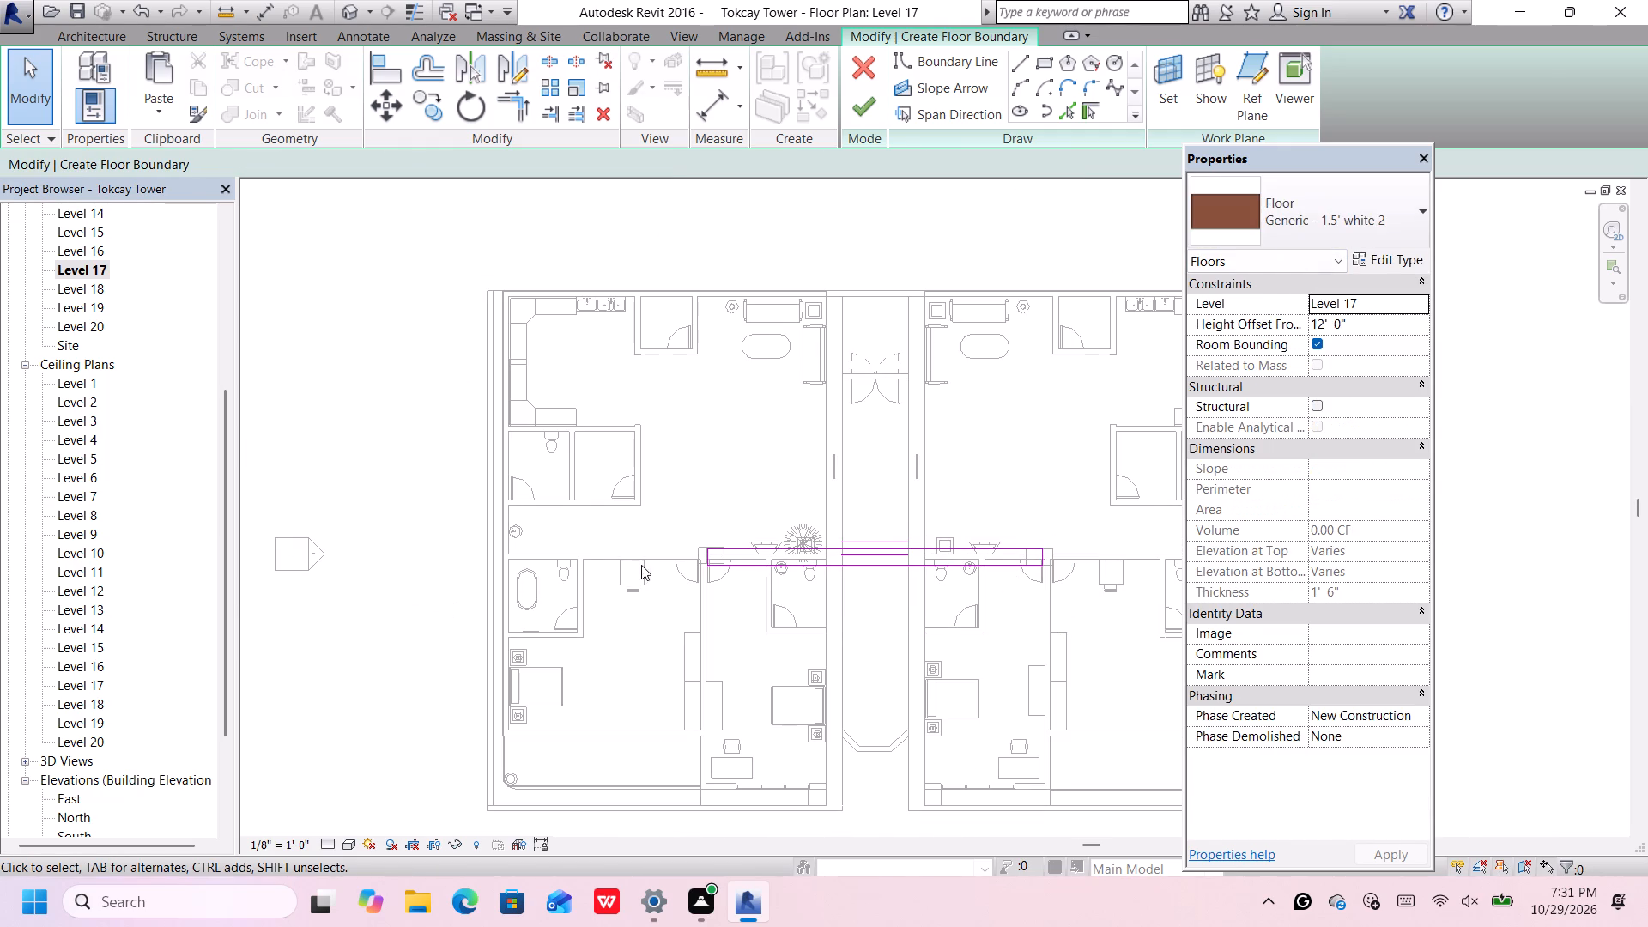
# Set the floor's height offset from Level 17 to 15' and finish the floor sketch.
pyautogui.click(1388, 324)
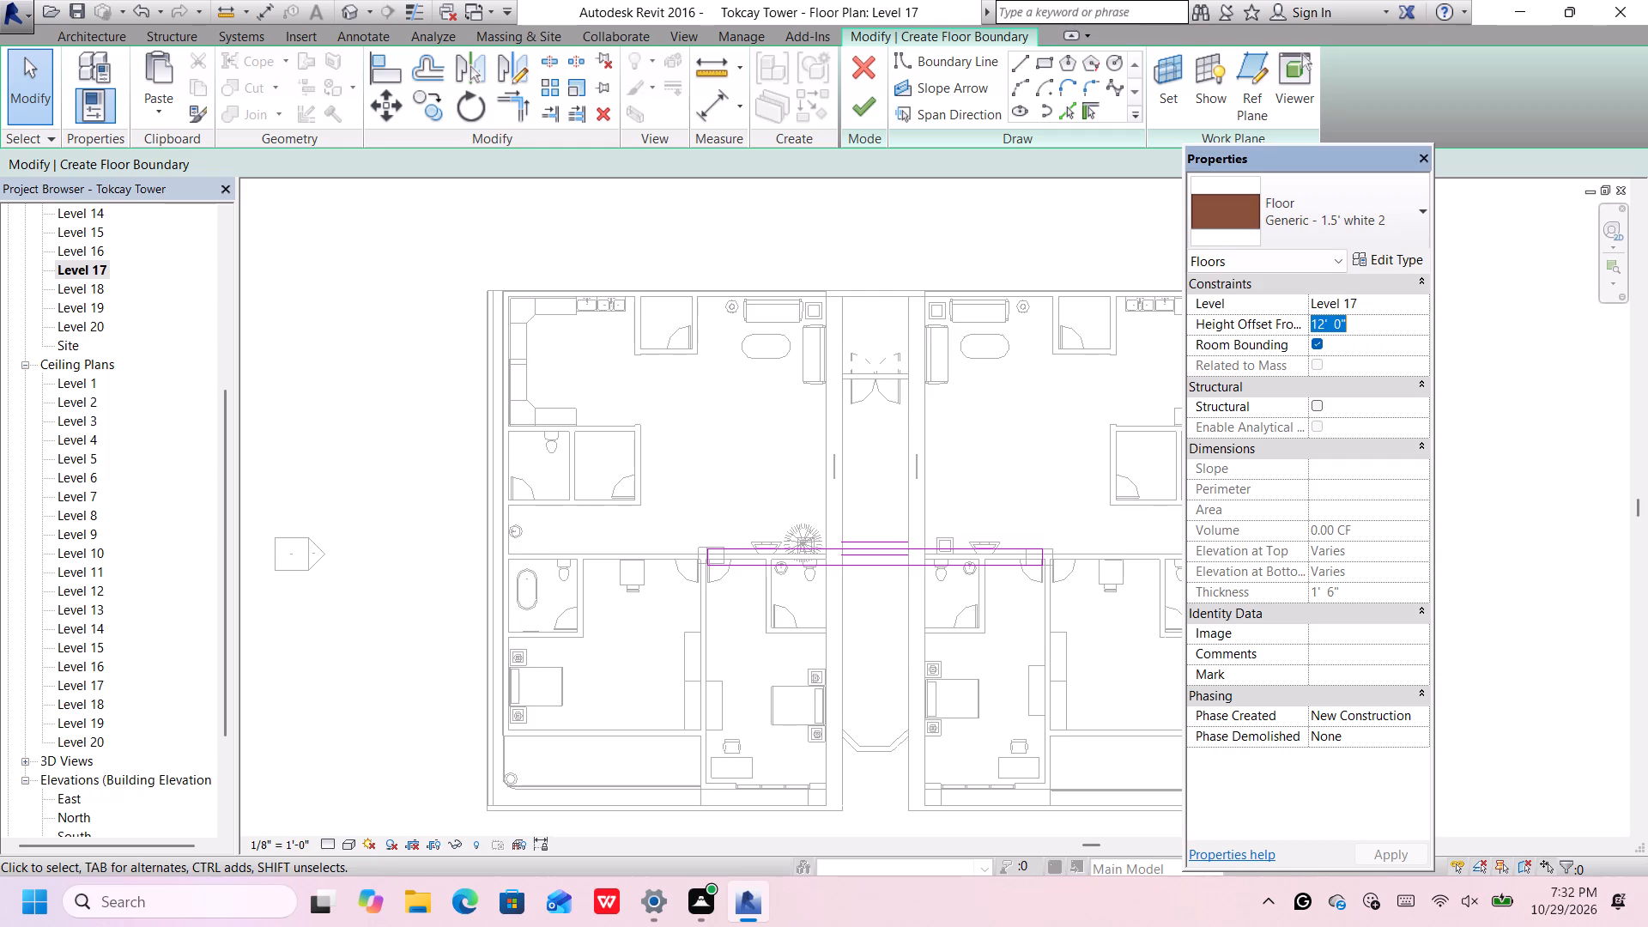
pyautogui.press('BackSpace')
pyautogui.write("15'")
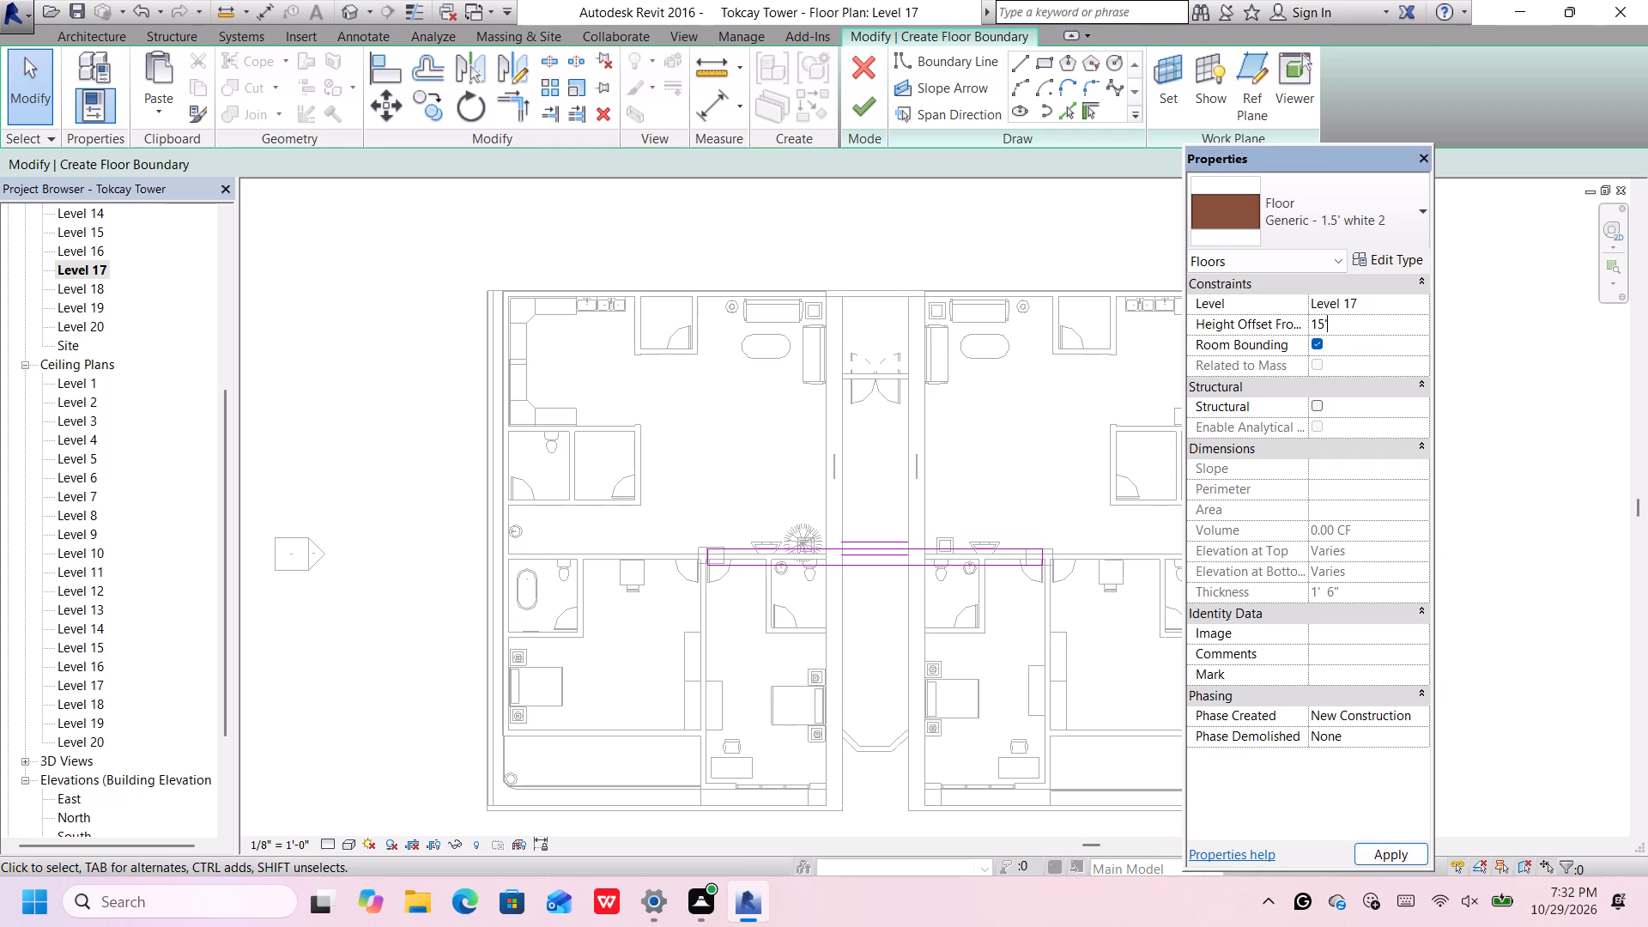
pyautogui.press('Return')
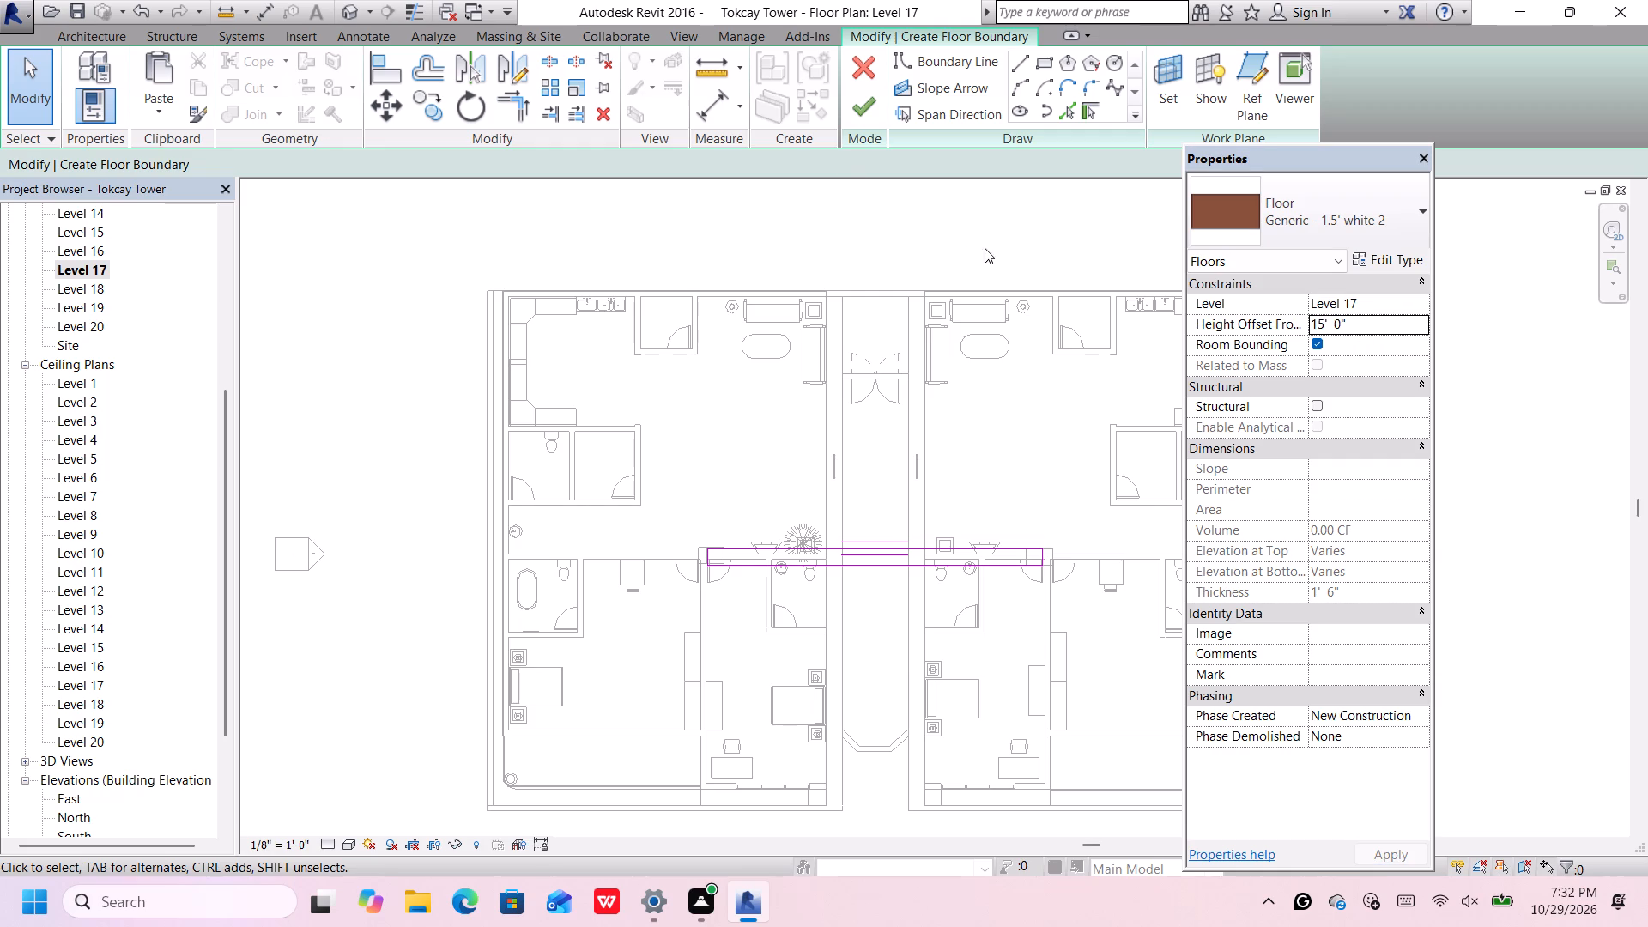
pyautogui.click(858, 107)
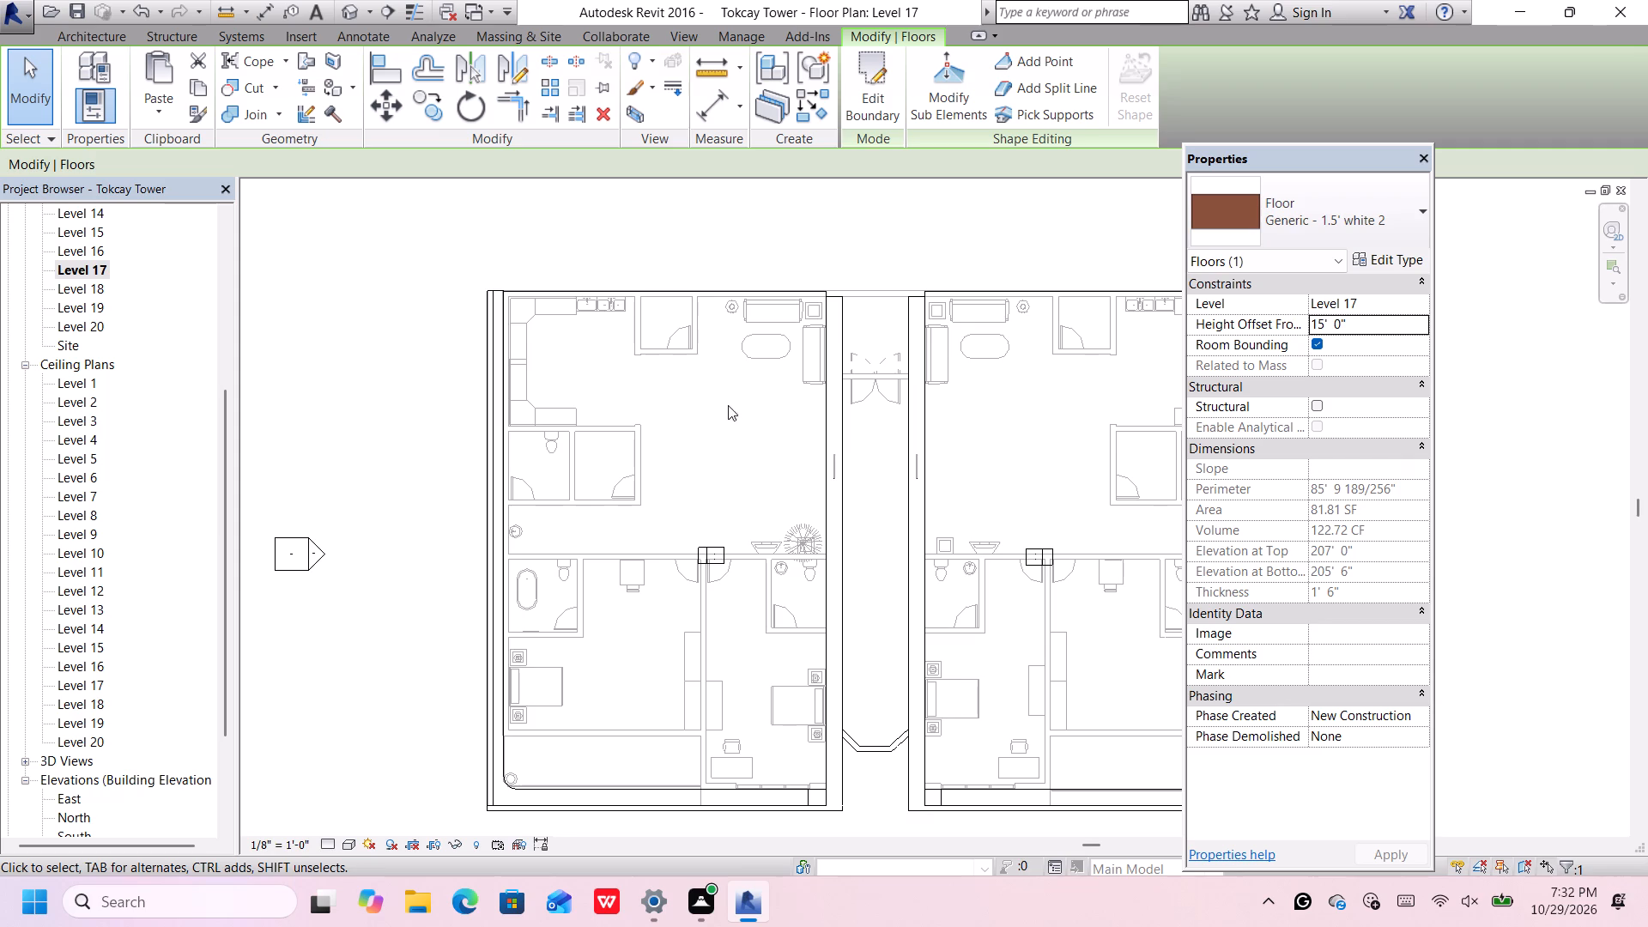
# Switch to the 3D view and examine how the white slab meets the two slanted feature walls on the roof.
pyautogui.click(345, 13)
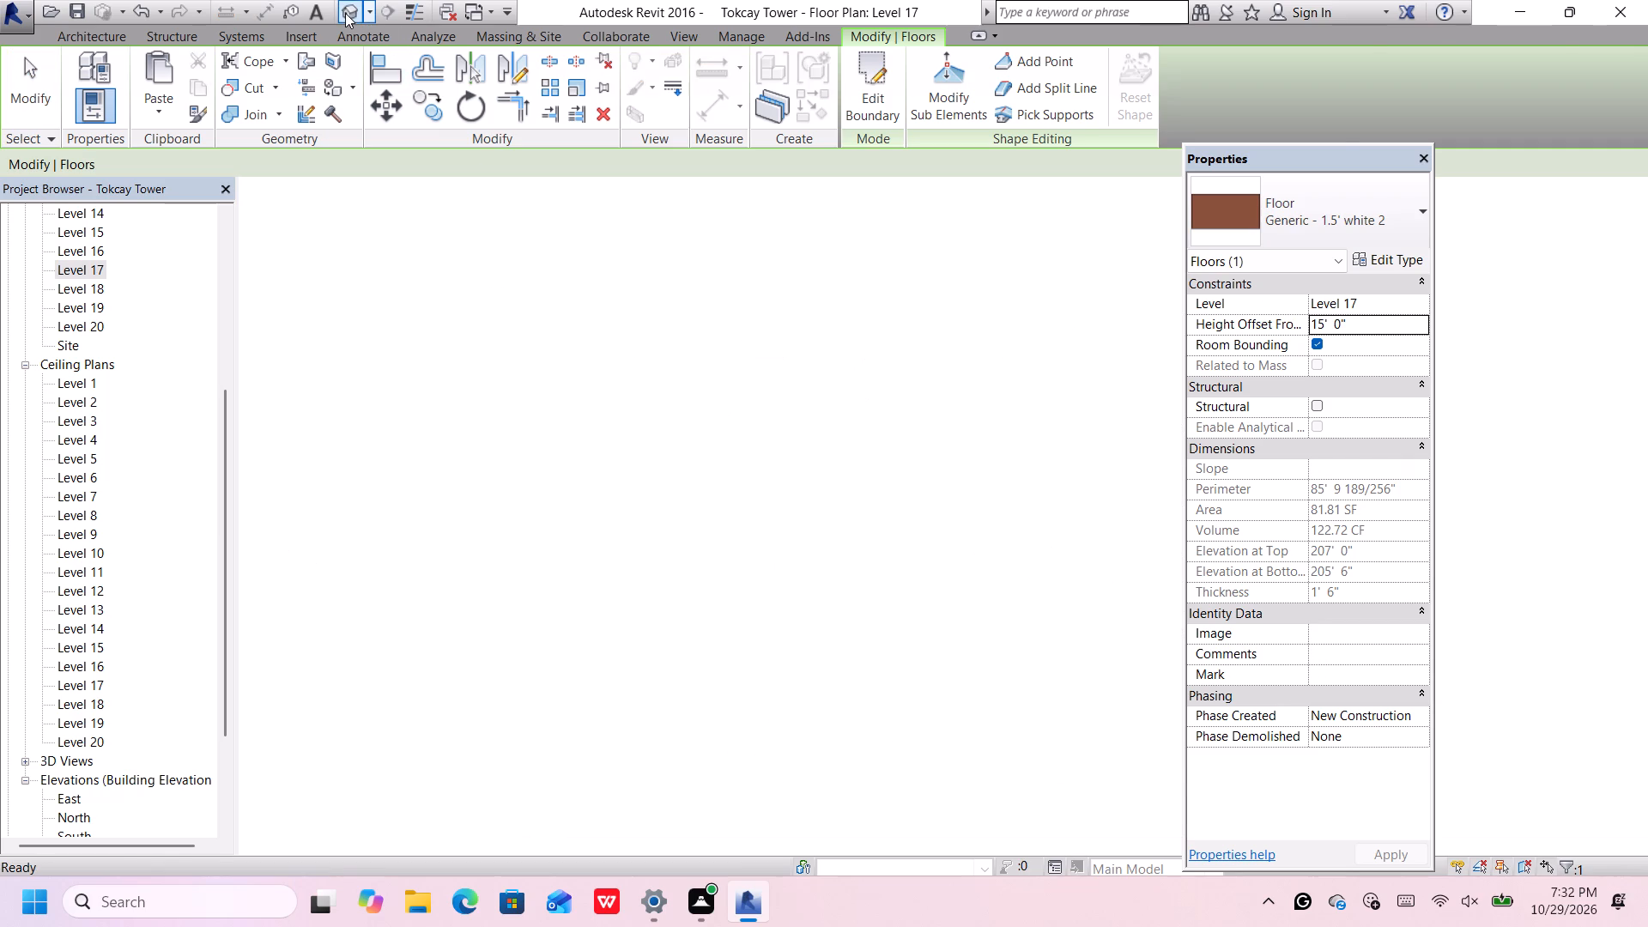
pyautogui.scroll(5, 625, 453)
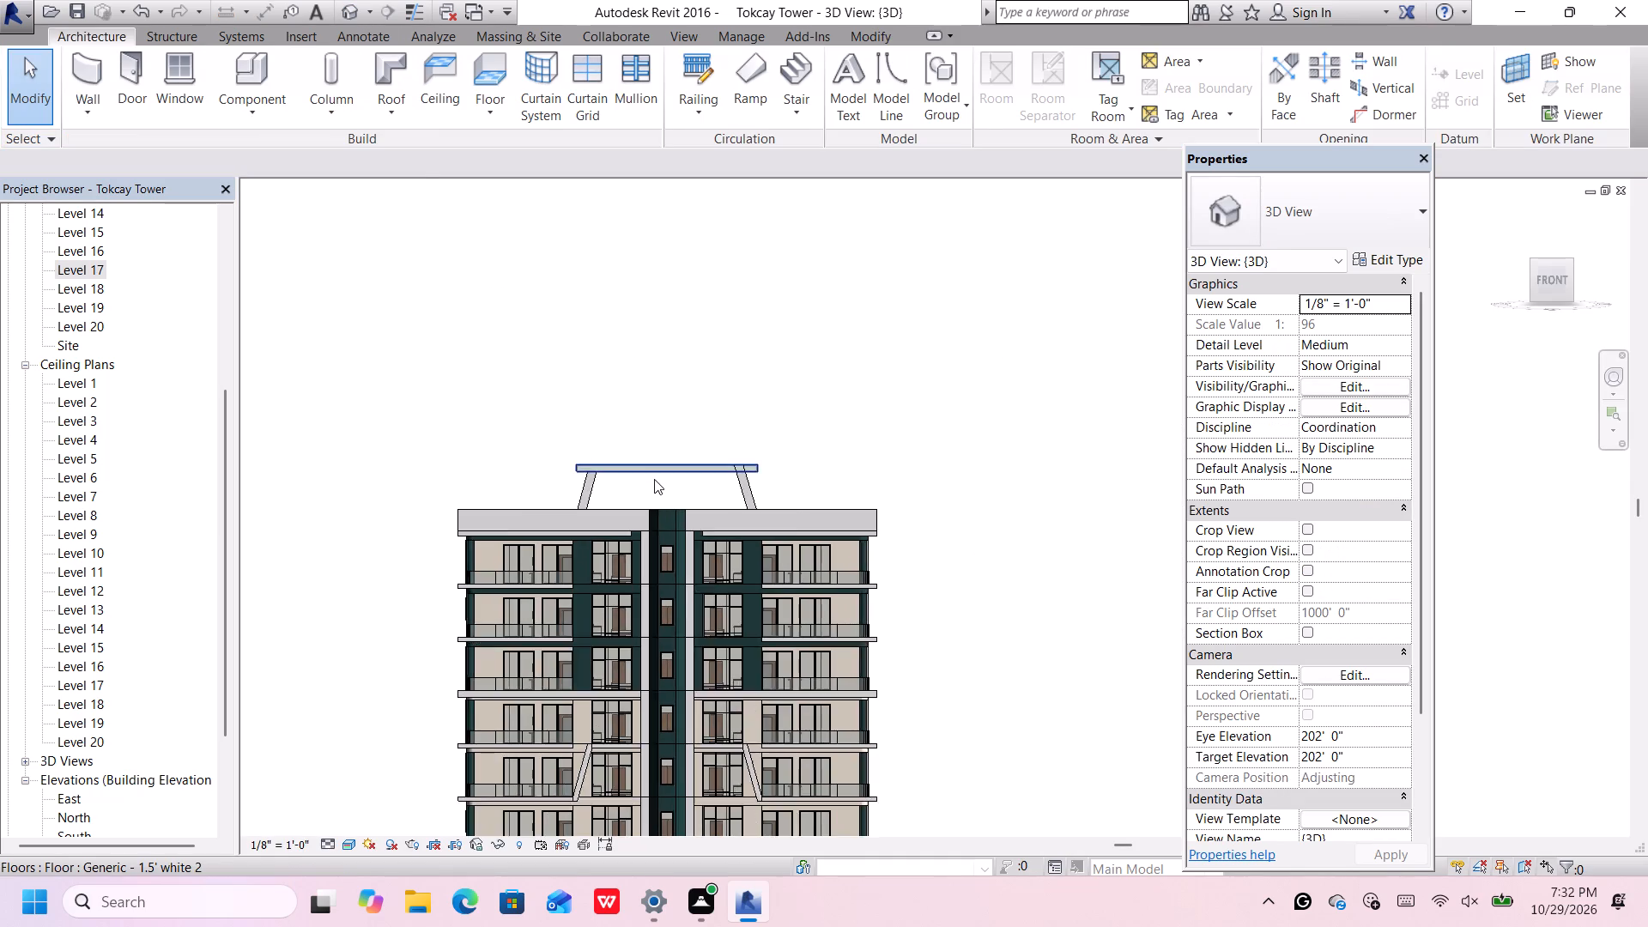
pyautogui.scroll(3, 657, 457)
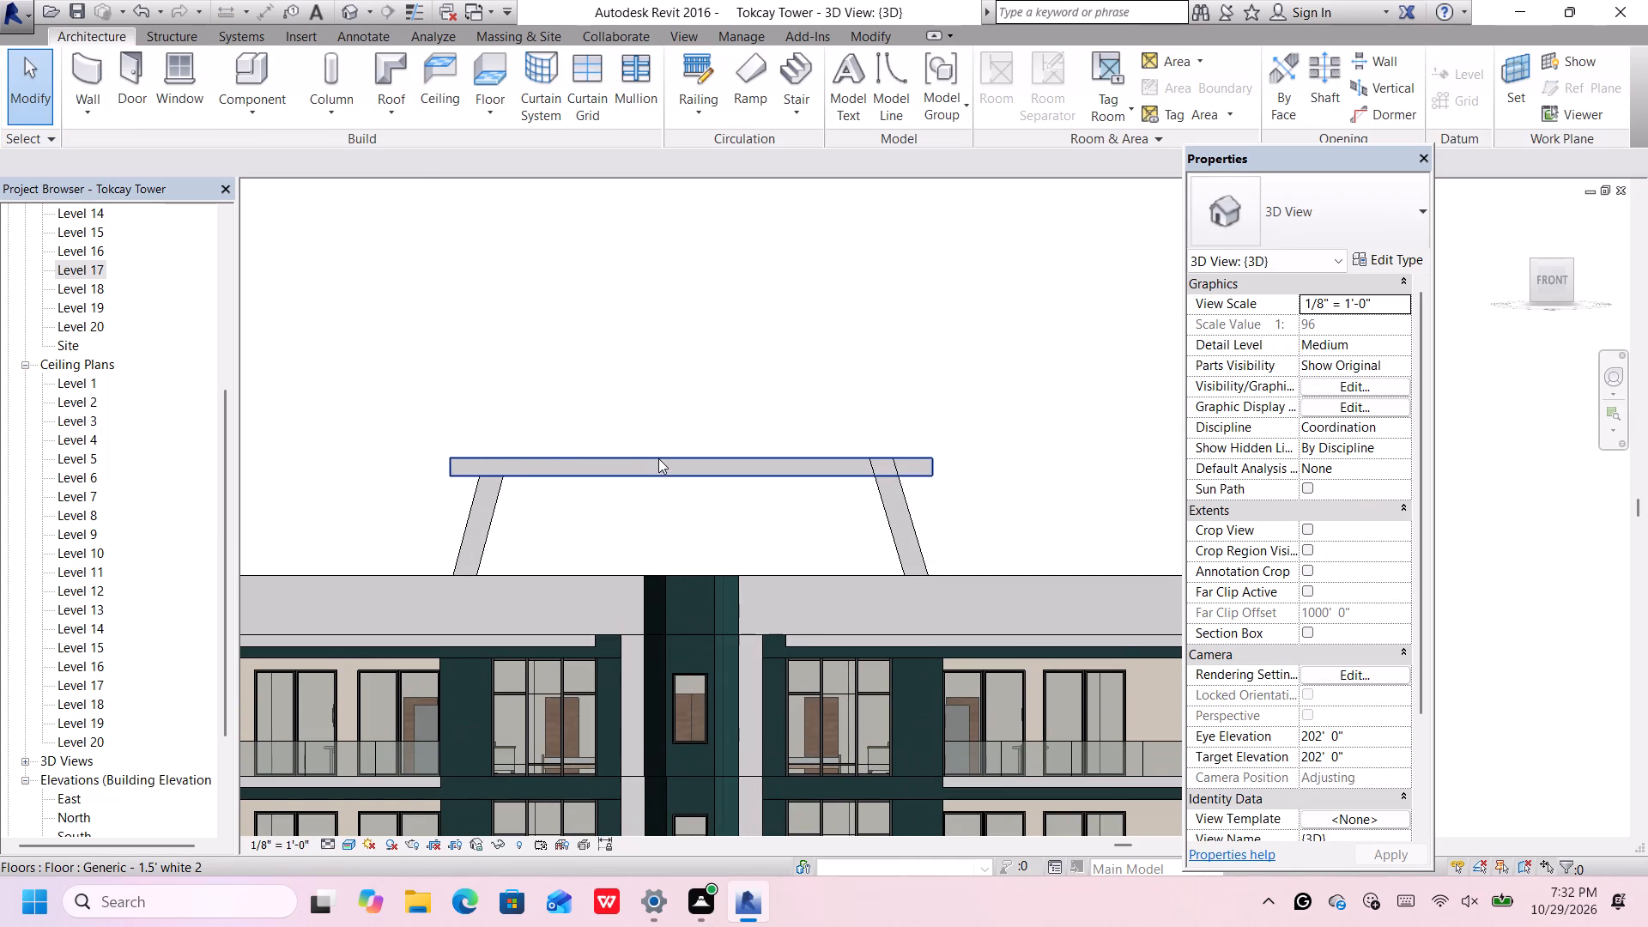
pyautogui.middleClick(658, 458)
pyautogui.scroll(1, 658, 459)
pyautogui.click(658, 459)
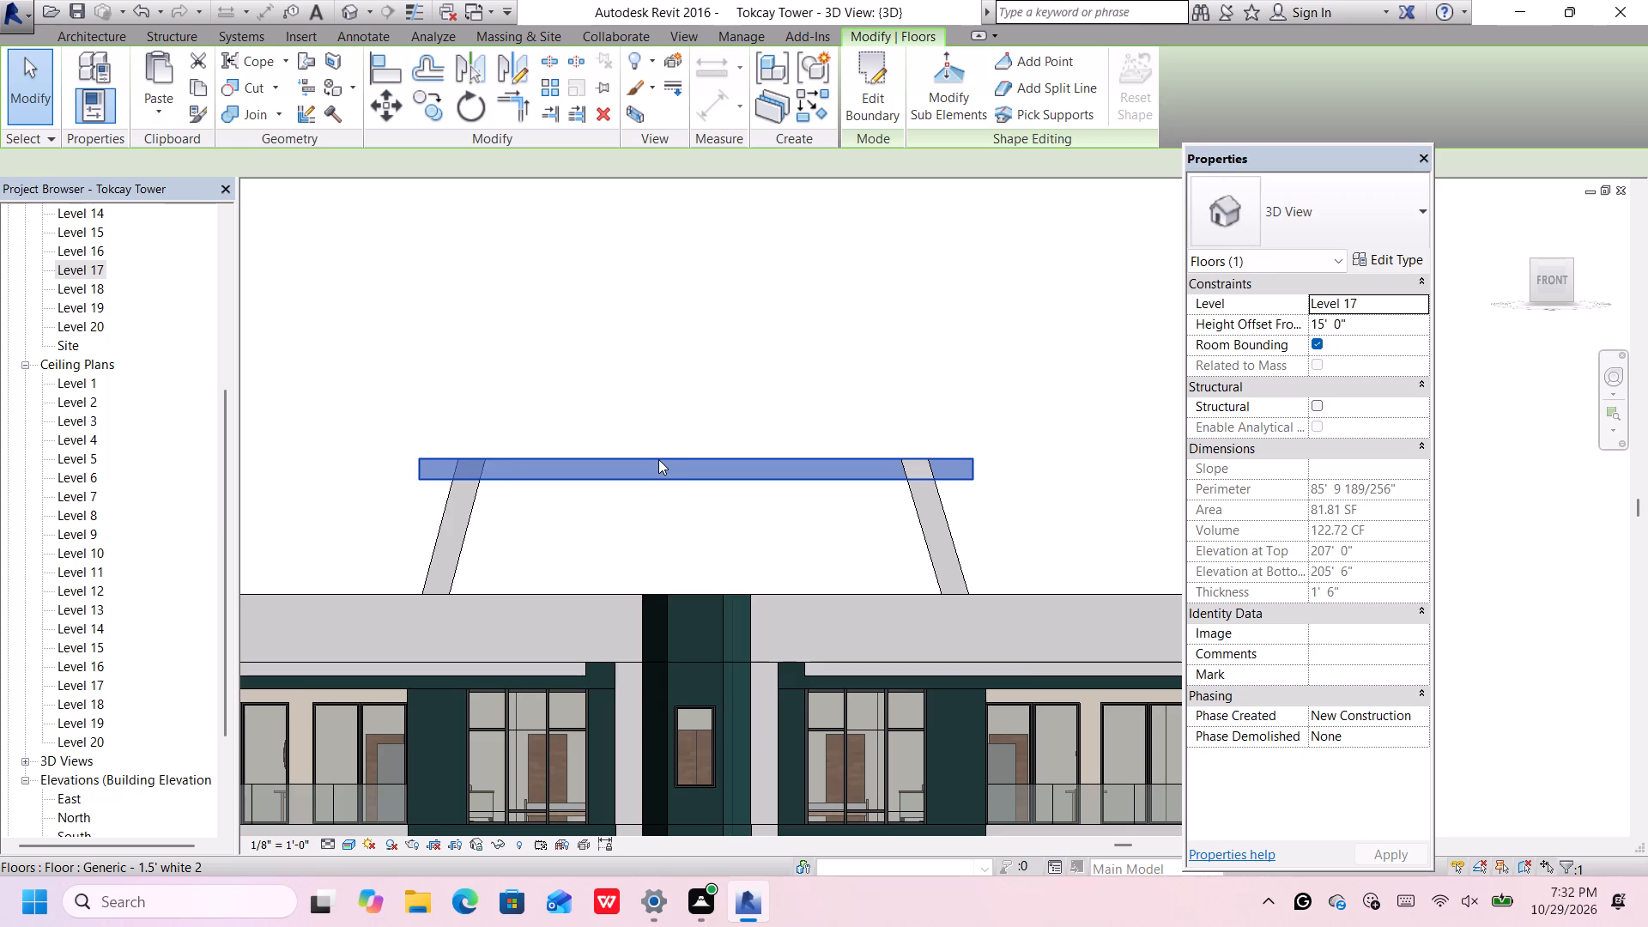
pyautogui.scroll(-2, 658, 459)
pyautogui.middleClick(658, 459)
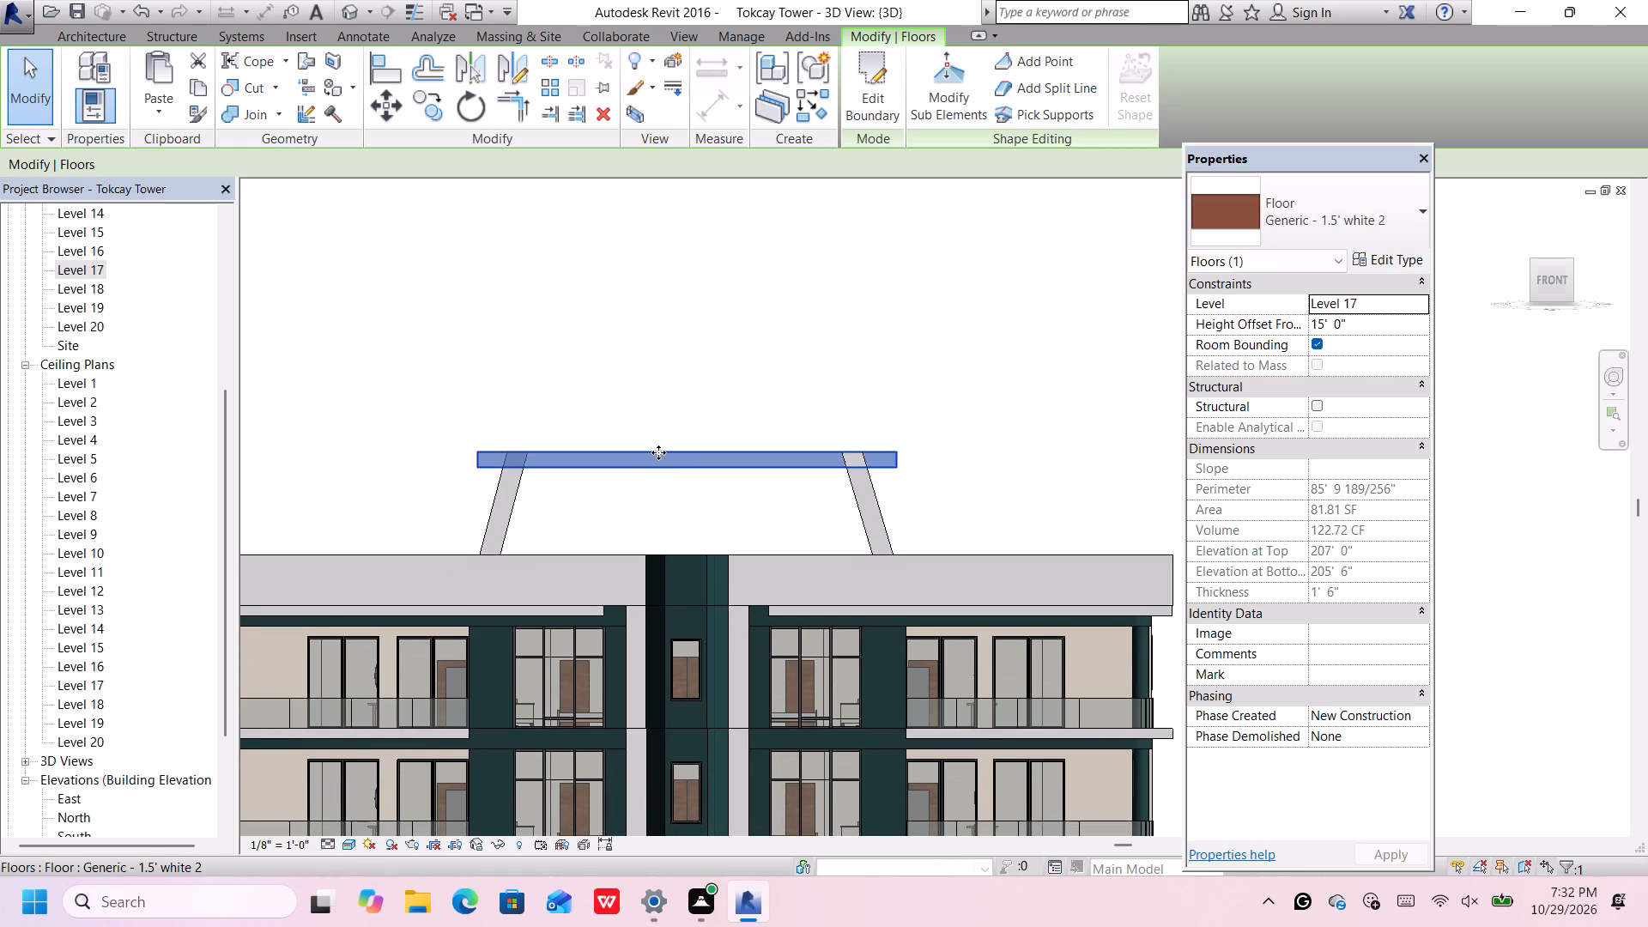
pyautogui.moveTo(664, 427); pyautogui.dragTo(651, 530, button='middle')
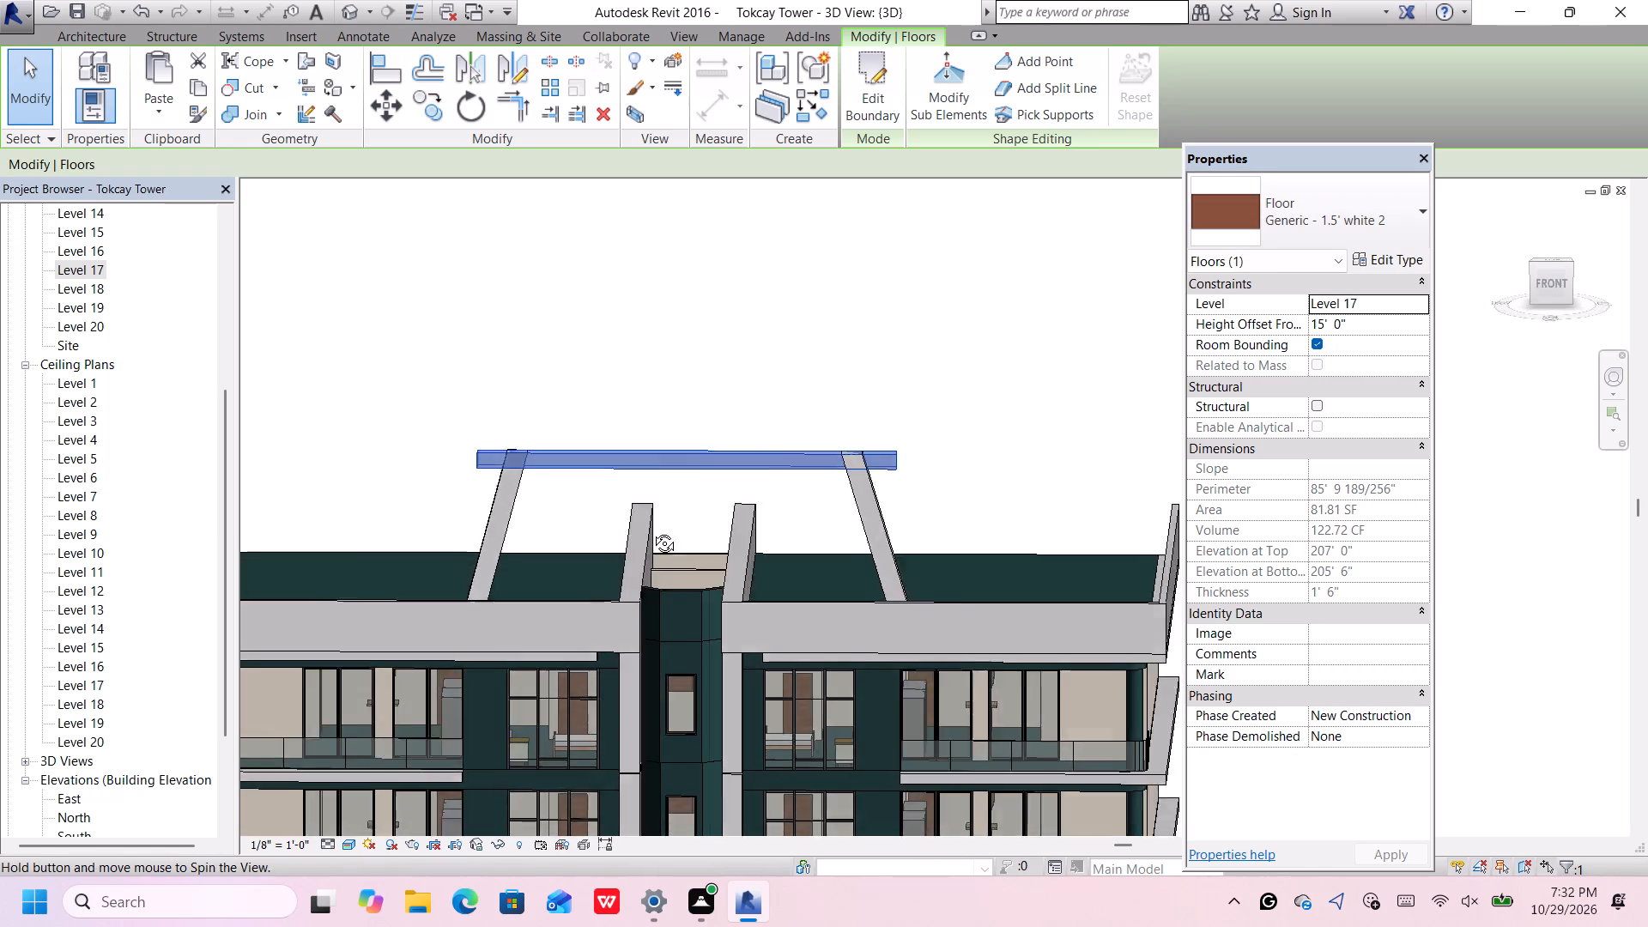
pyautogui.moveTo(651, 530); pyautogui.dragTo(620, 682, button='middle')
pyautogui.scroll(3, 548, 411)
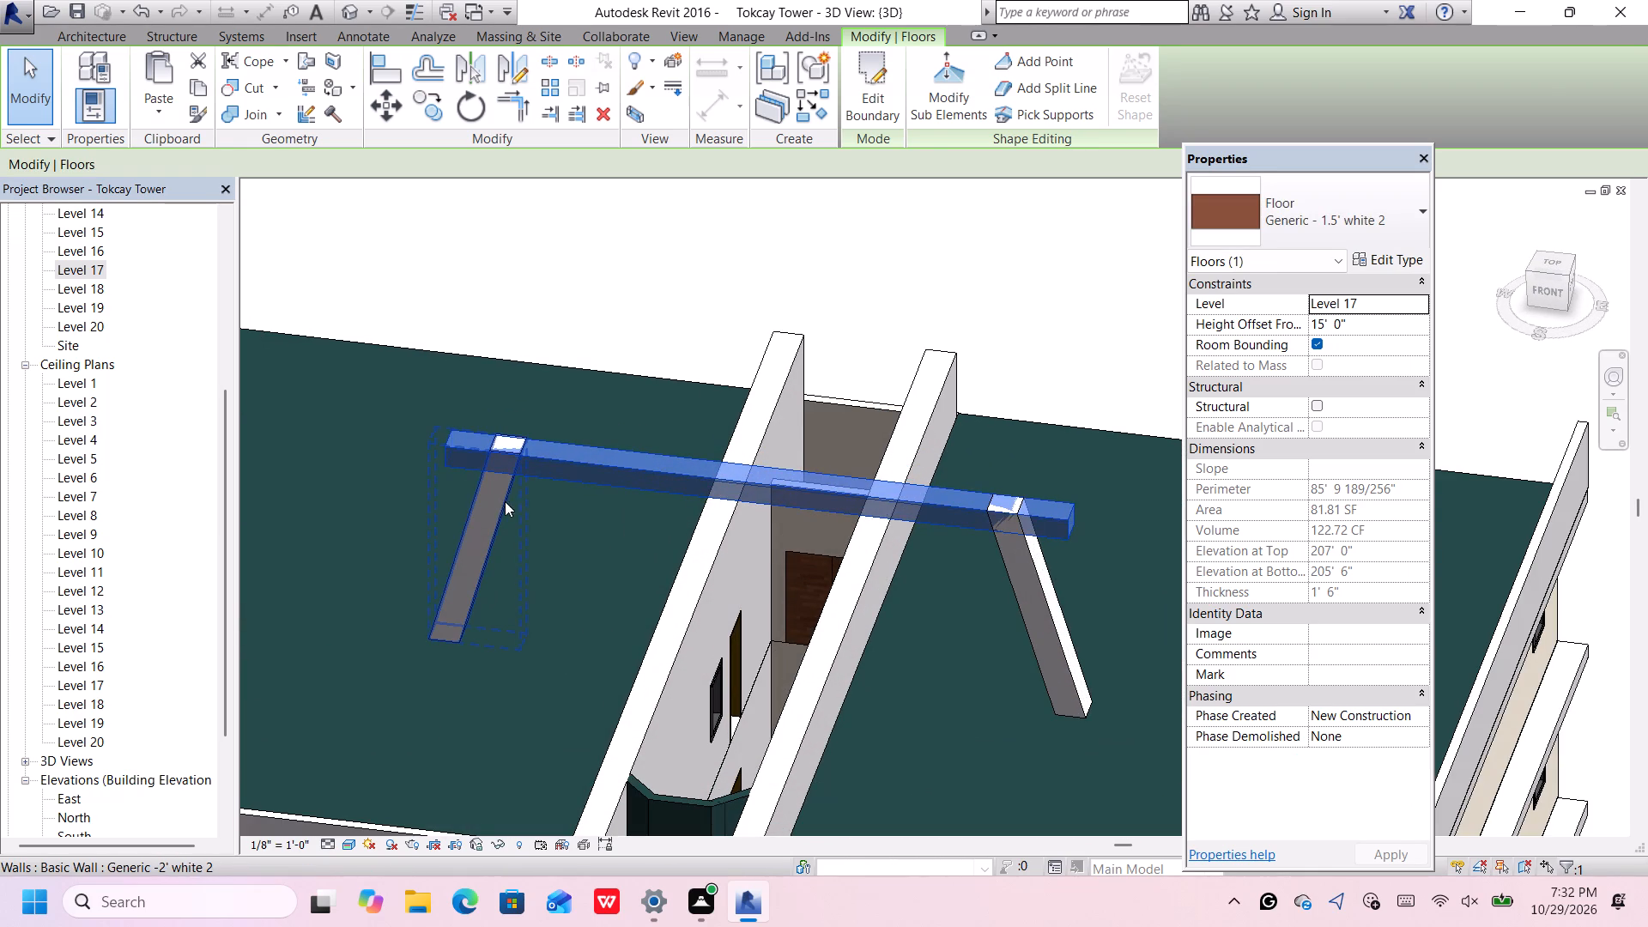
# Nudge the west slanted feature wall three increments south to line it up with the white slab's edge.
pyautogui.click(505, 506)
pyautogui.scroll(11, 507, 482)
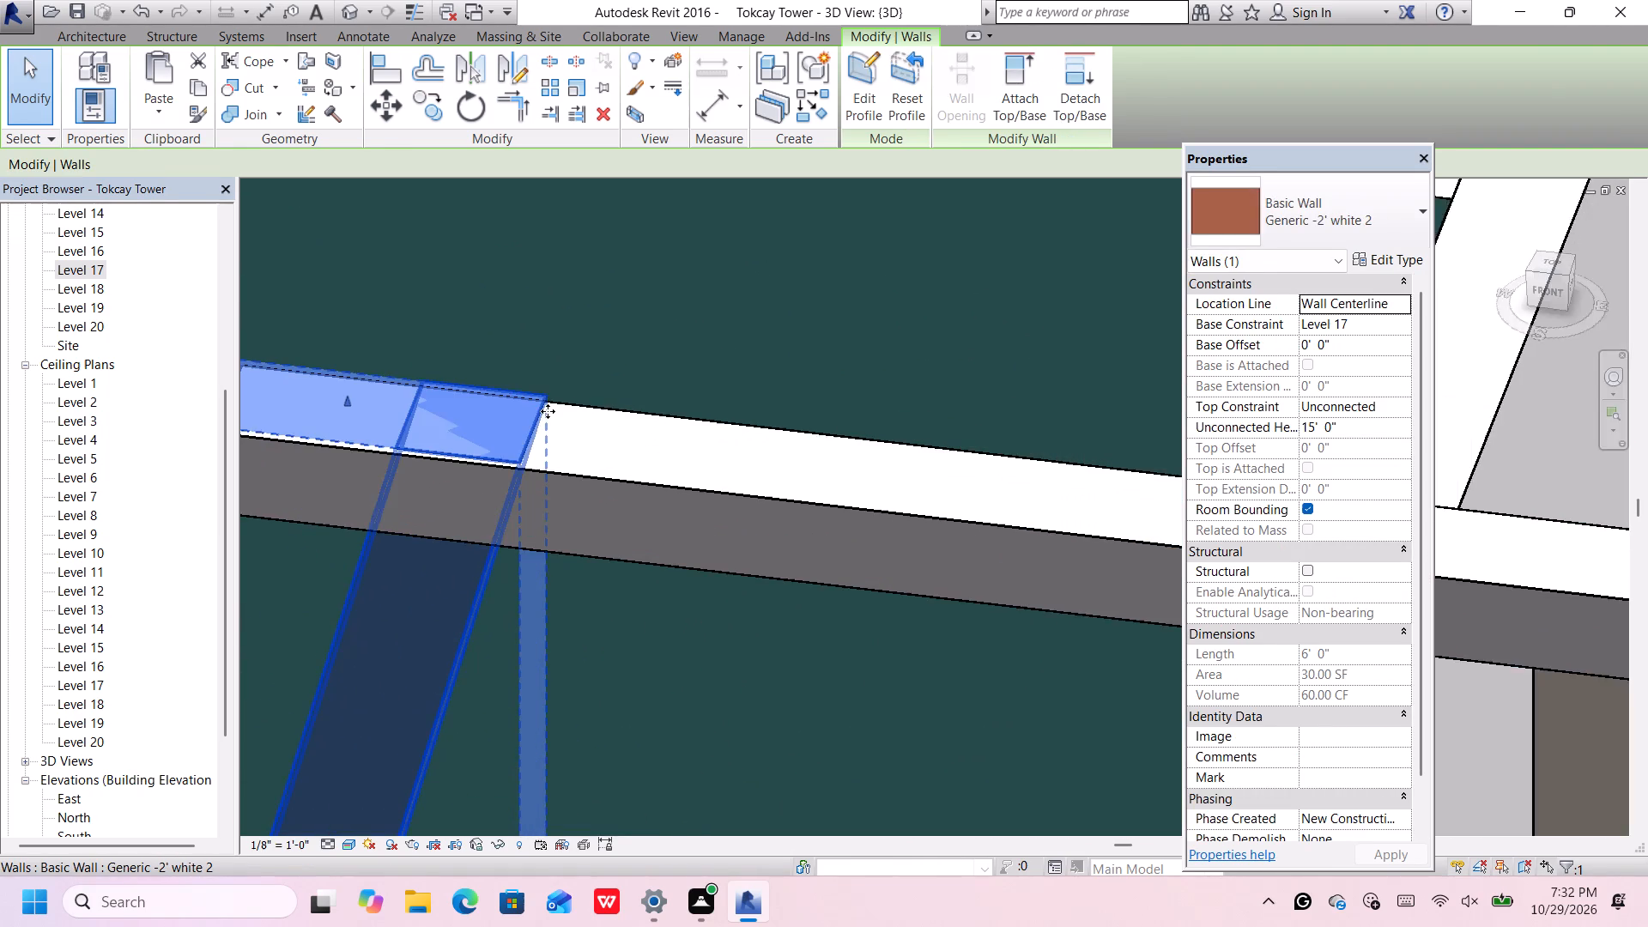
pyautogui.press('Down')
pyautogui.press('Down')
pyautogui.scroll(7, 550, 398)
pyautogui.press('Down')
pyautogui.scroll(-1, 562, 386)
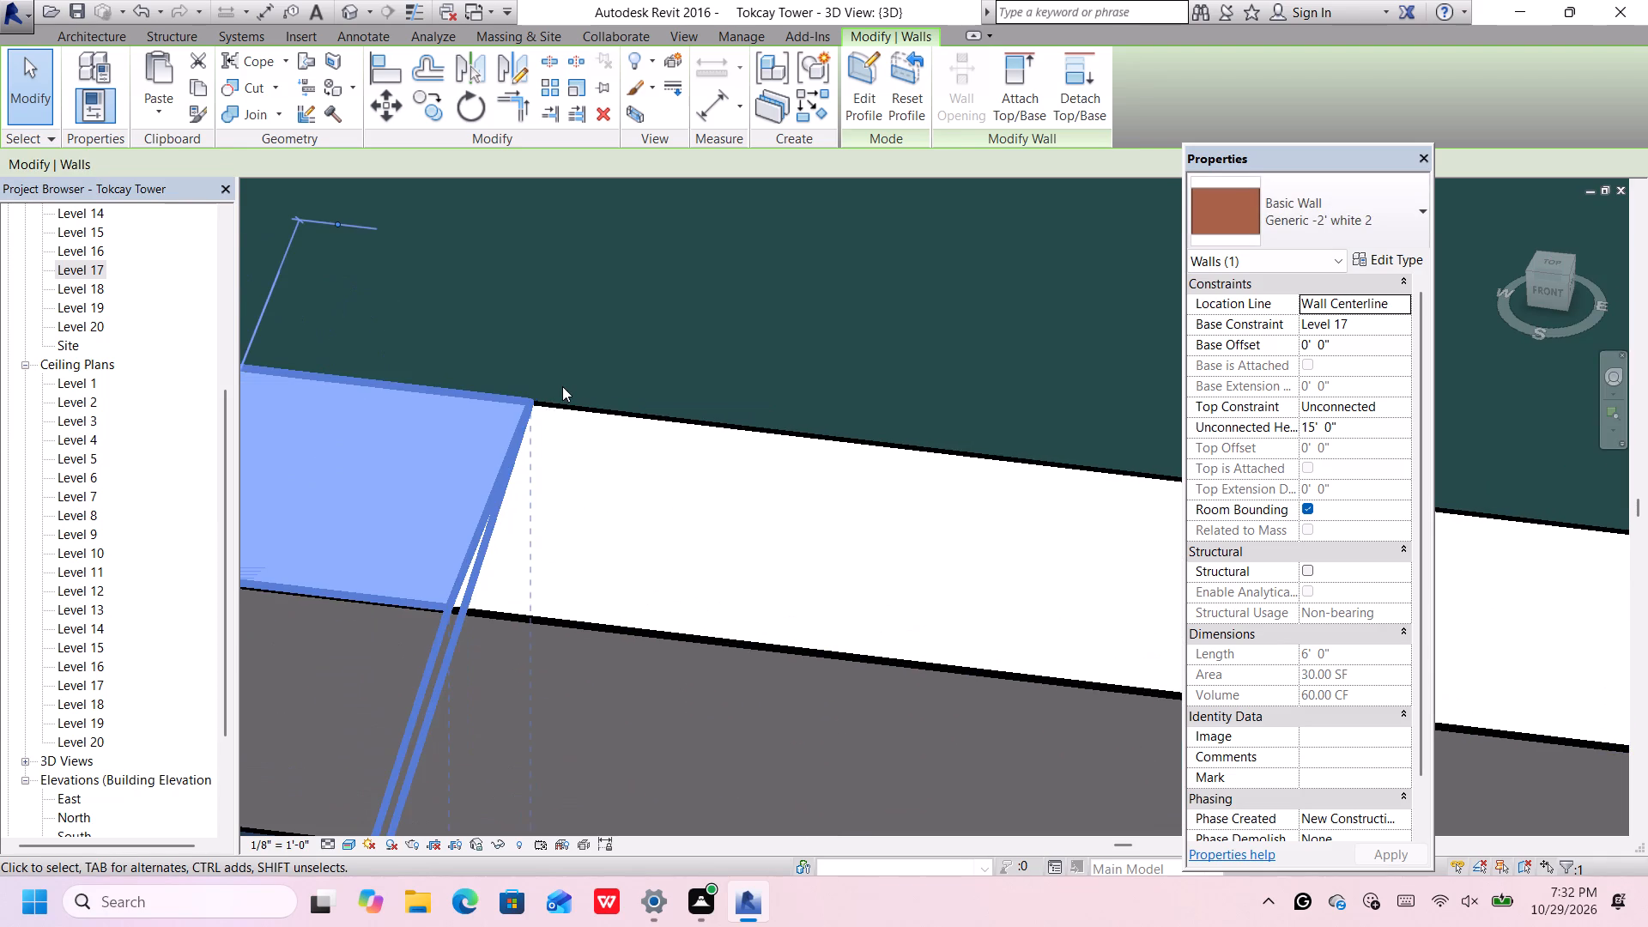
pyautogui.scroll(-19, 562, 386)
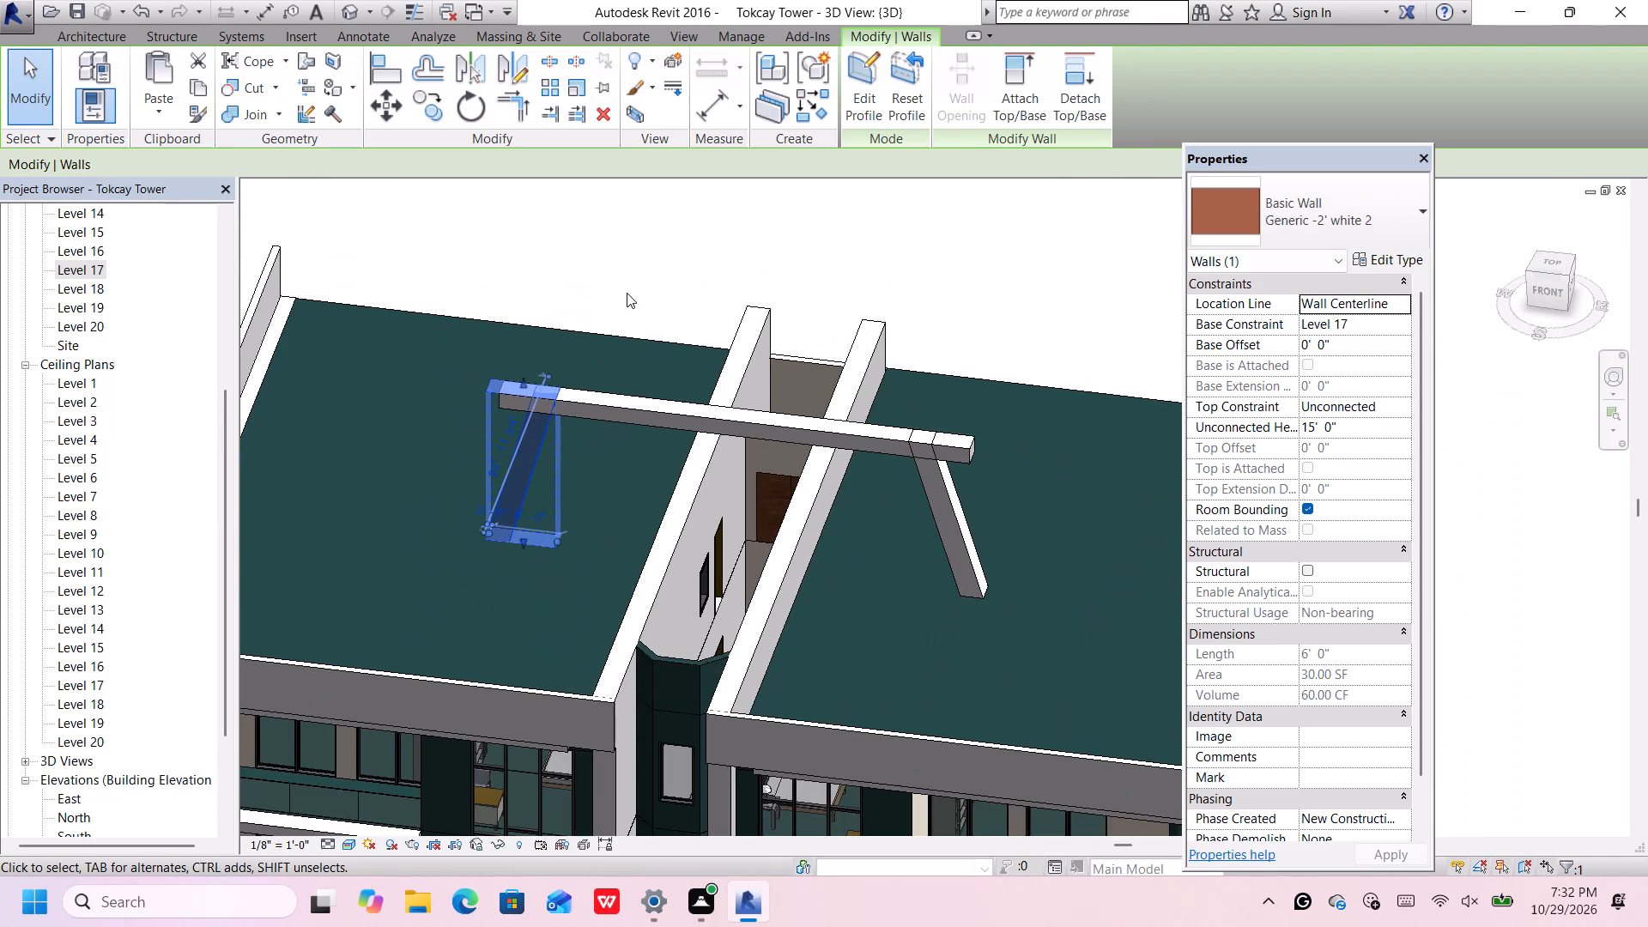
pyautogui.click(649, 262)
# Edit the white slab's boundary and nudge its east edge five increments west, to the inner side of the east slanted wall's base.
pyautogui.doubleClick(954, 445)
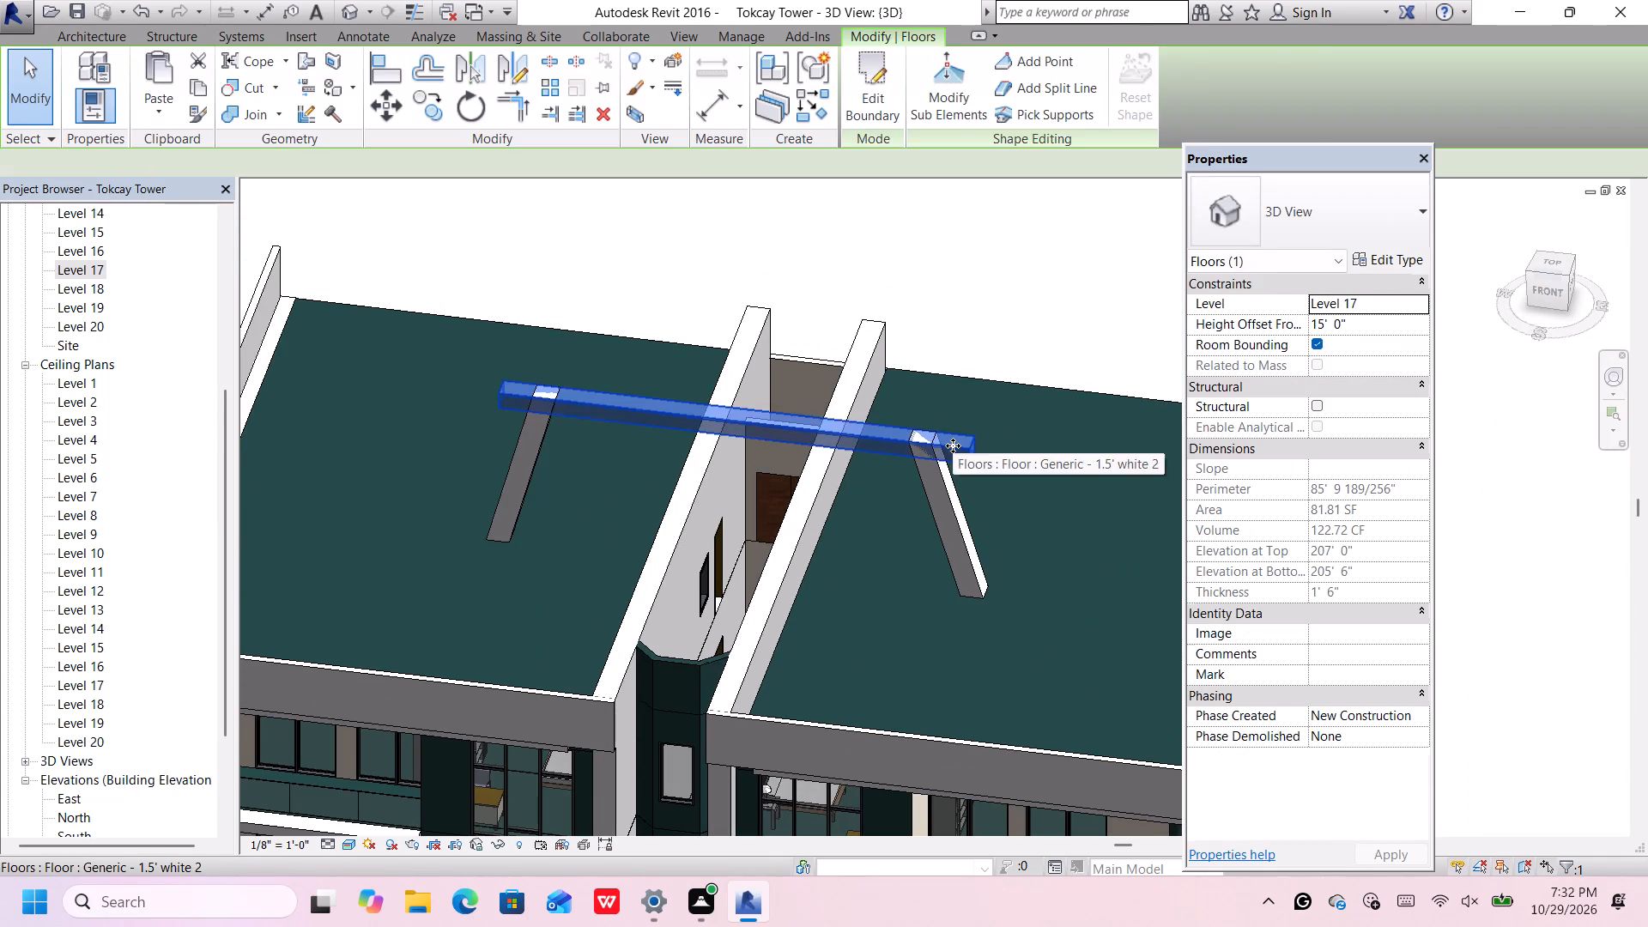
pyautogui.scroll(5, 959, 448)
pyautogui.scroll(-2, 966, 640)
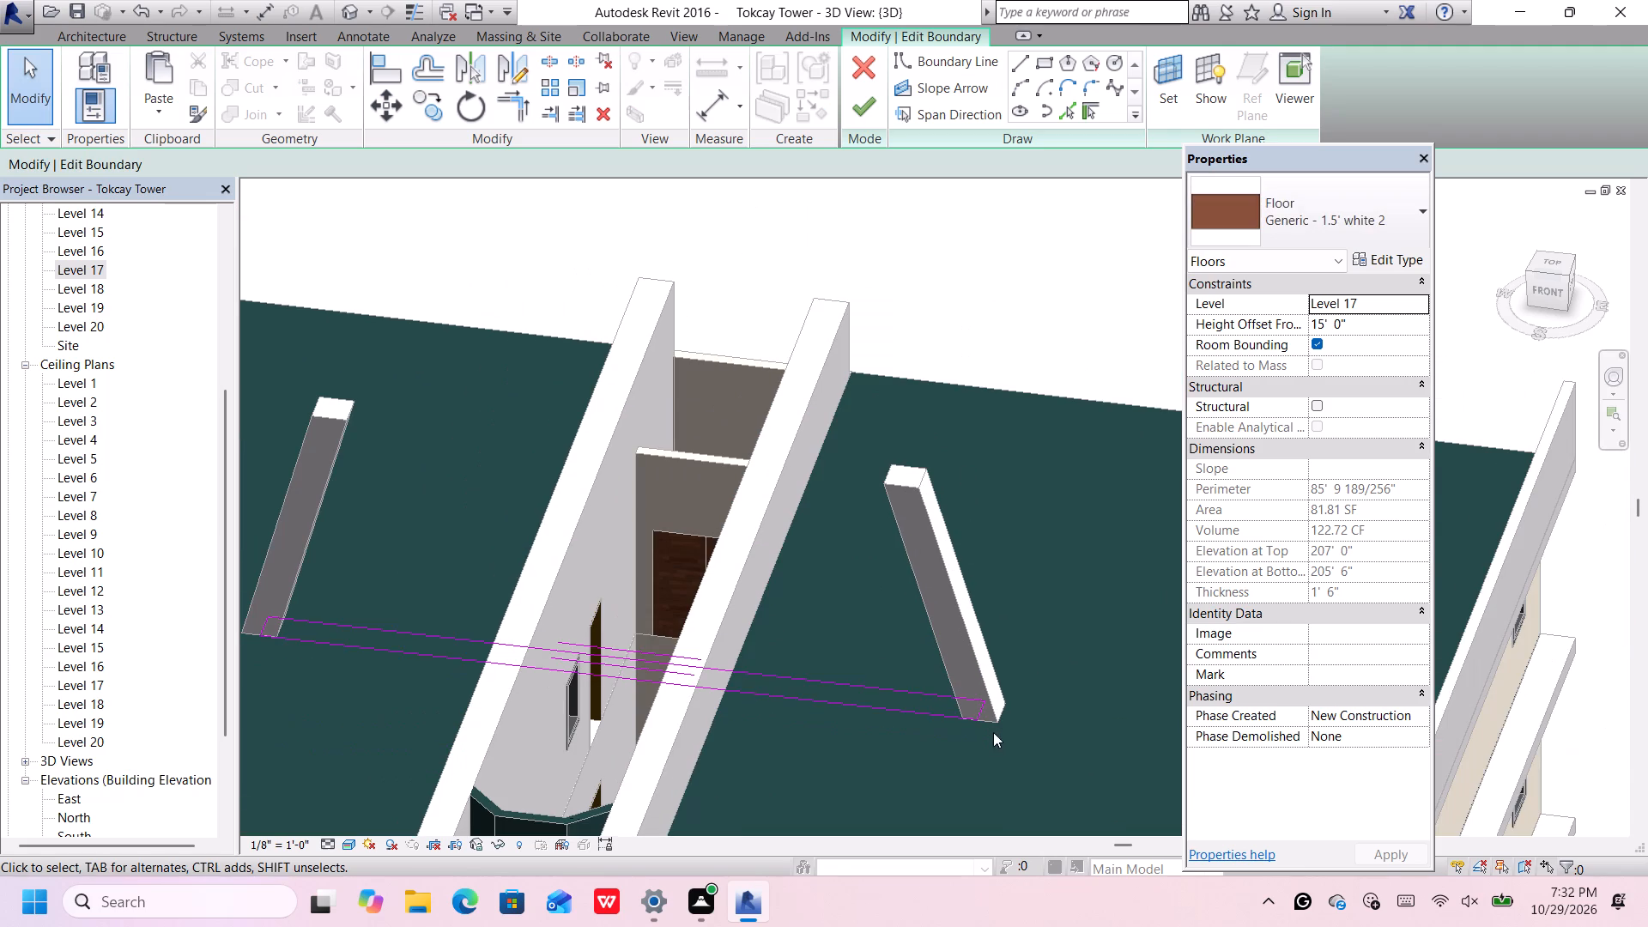
pyautogui.click(982, 712)
pyautogui.scroll(4, 983, 711)
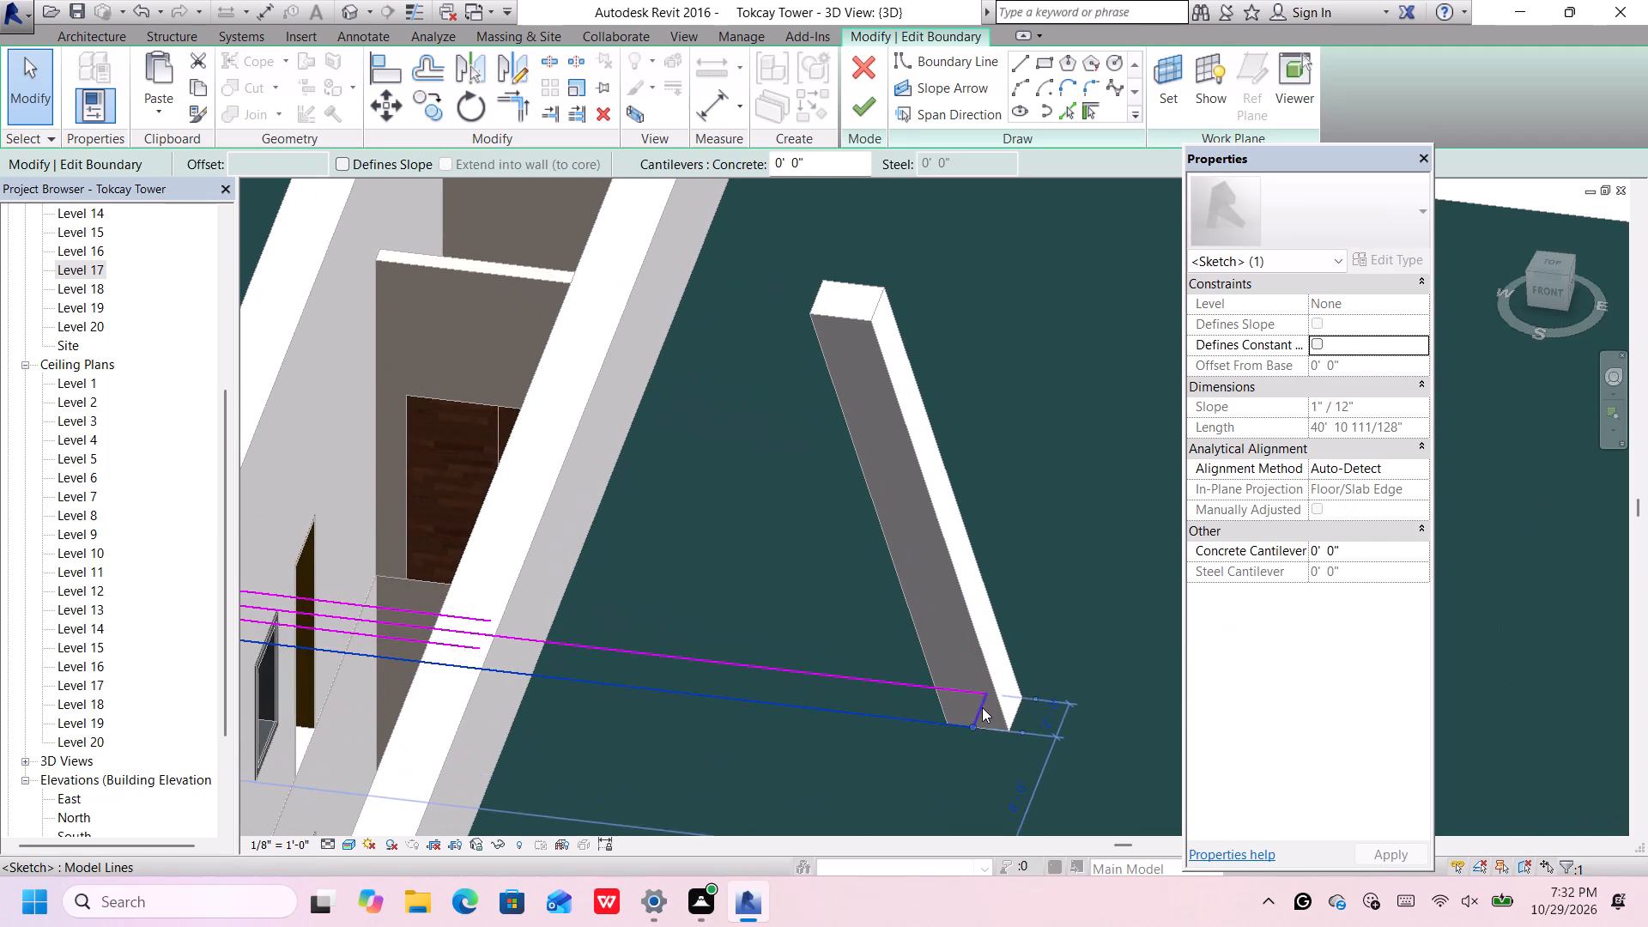
pyautogui.scroll(-1, 982, 707)
pyautogui.click(980, 707)
pyautogui.press('Left')
pyautogui.press('Left')
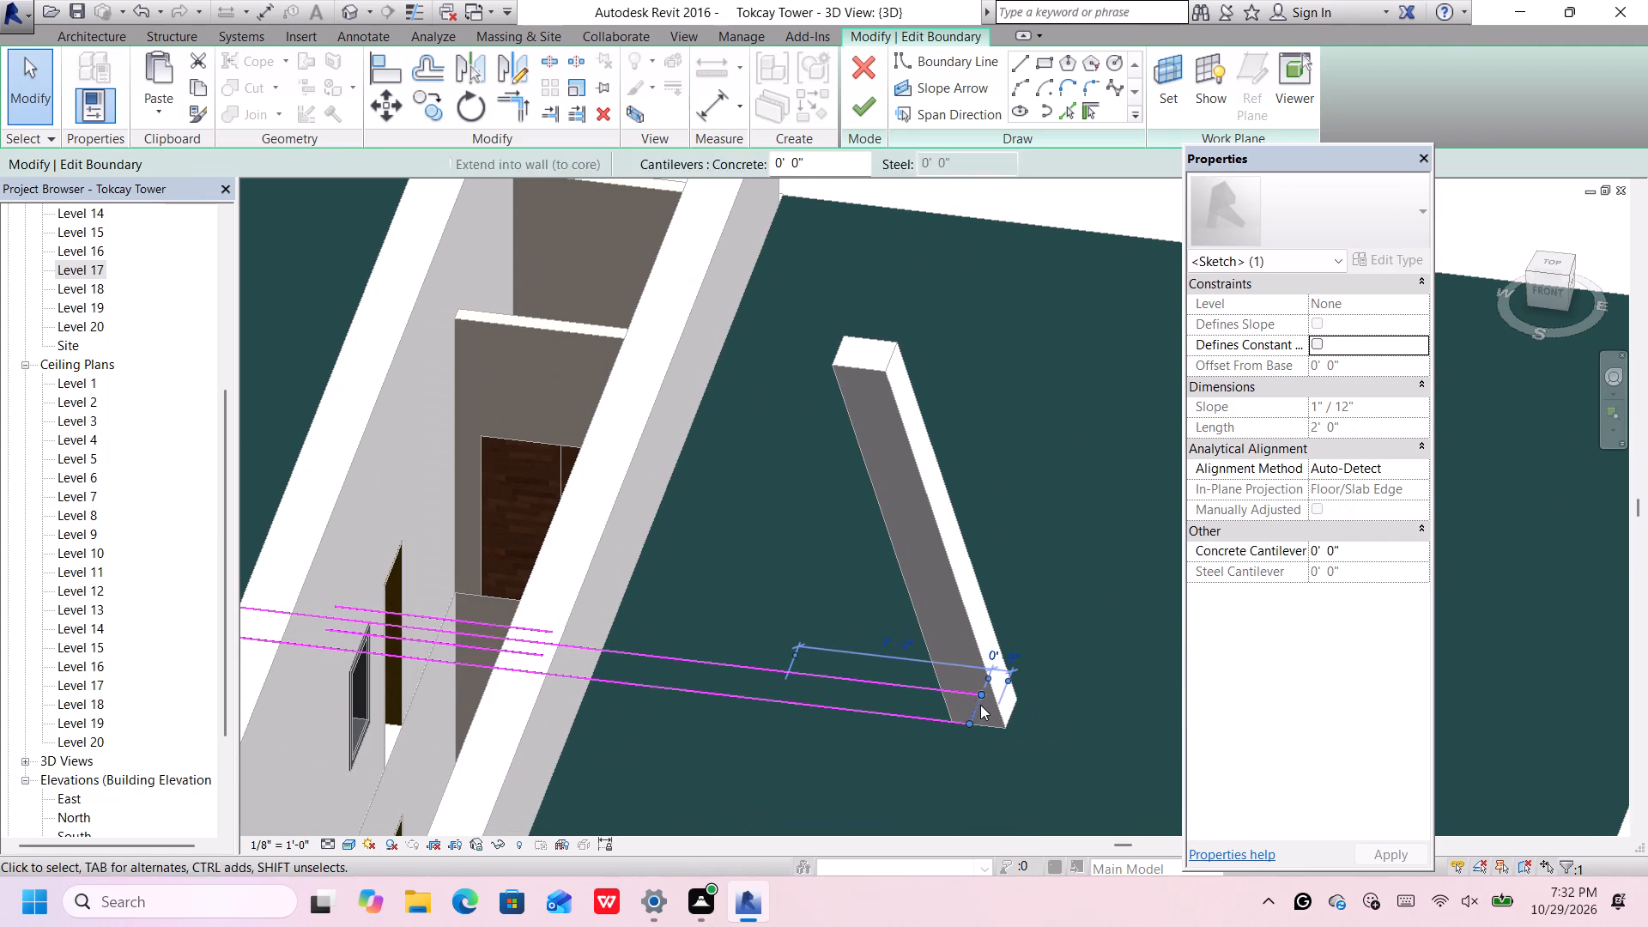
pyautogui.press('Left')
pyautogui.press('Left')
pyautogui.press('Left')
pyautogui.scroll(6, 963, 692)
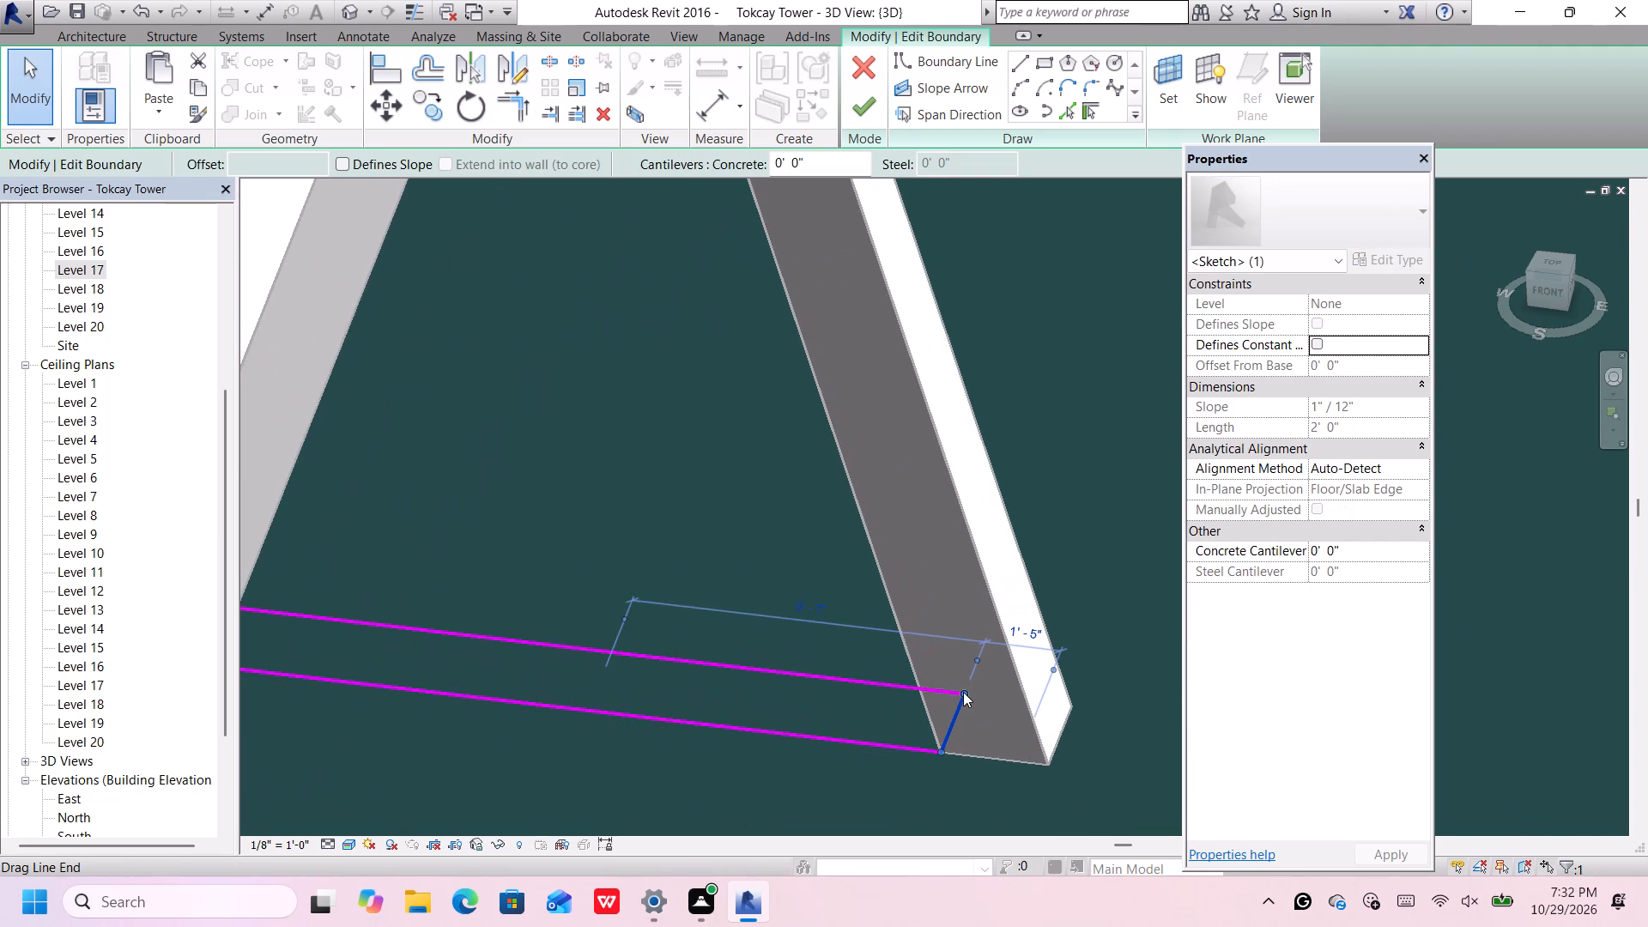
# Nudge the slab boundary's west edge east to the inner corner of the west slanted wall's base and finish the sketch.
pyautogui.scroll(-13, 963, 691)
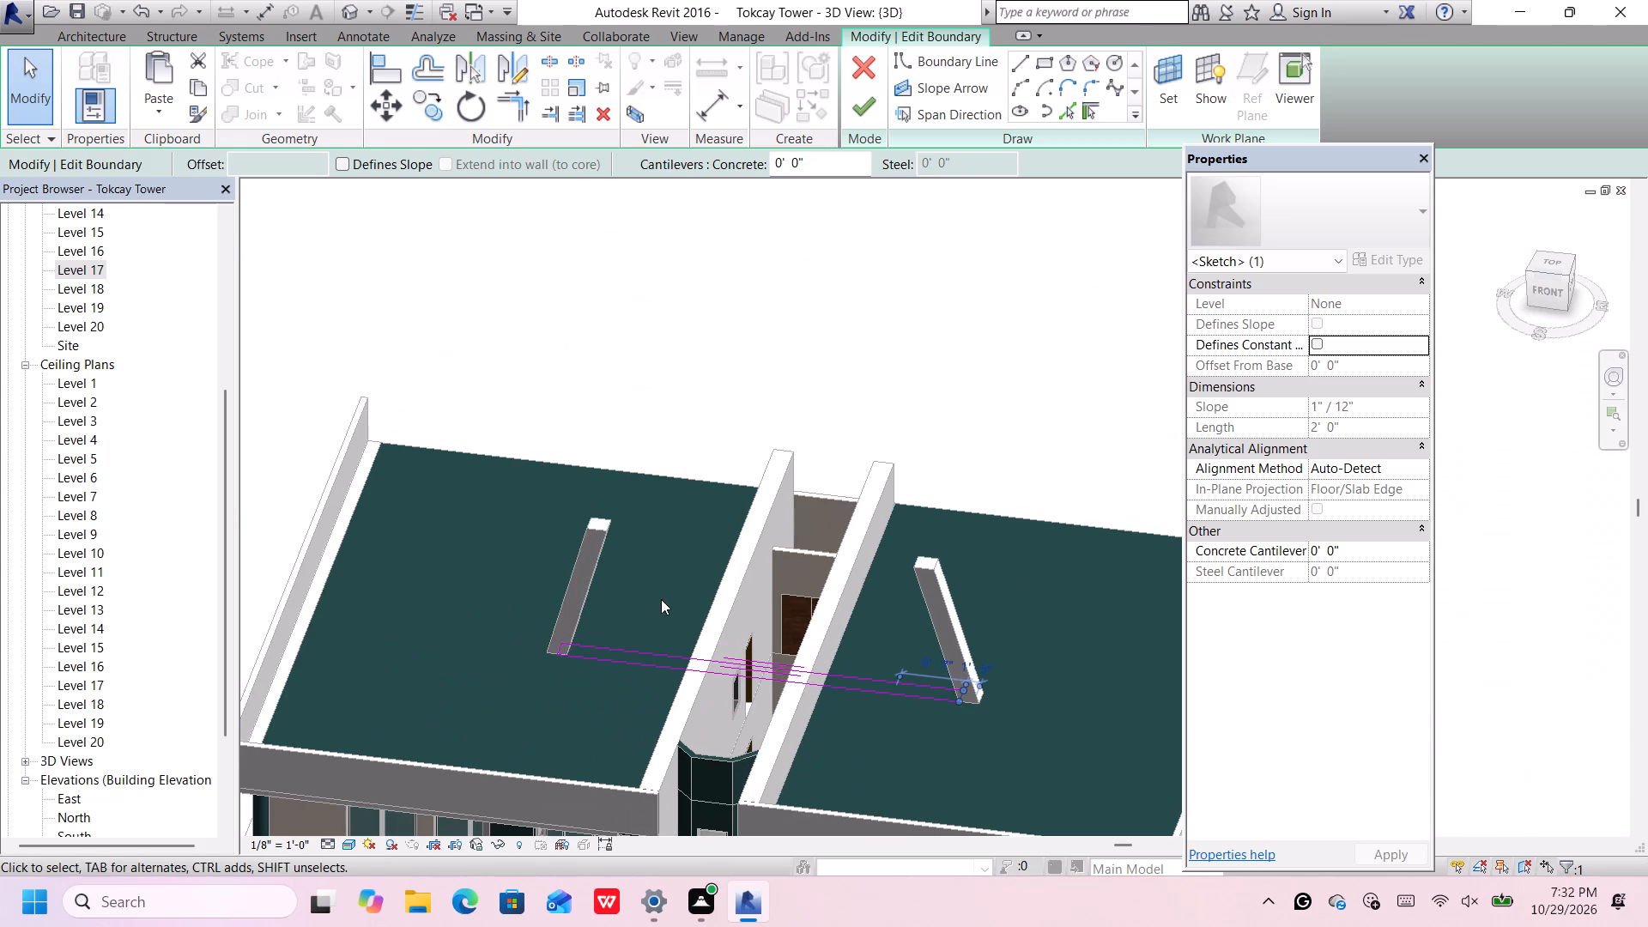
pyautogui.scroll(7, 569, 639)
pyautogui.click(557, 651)
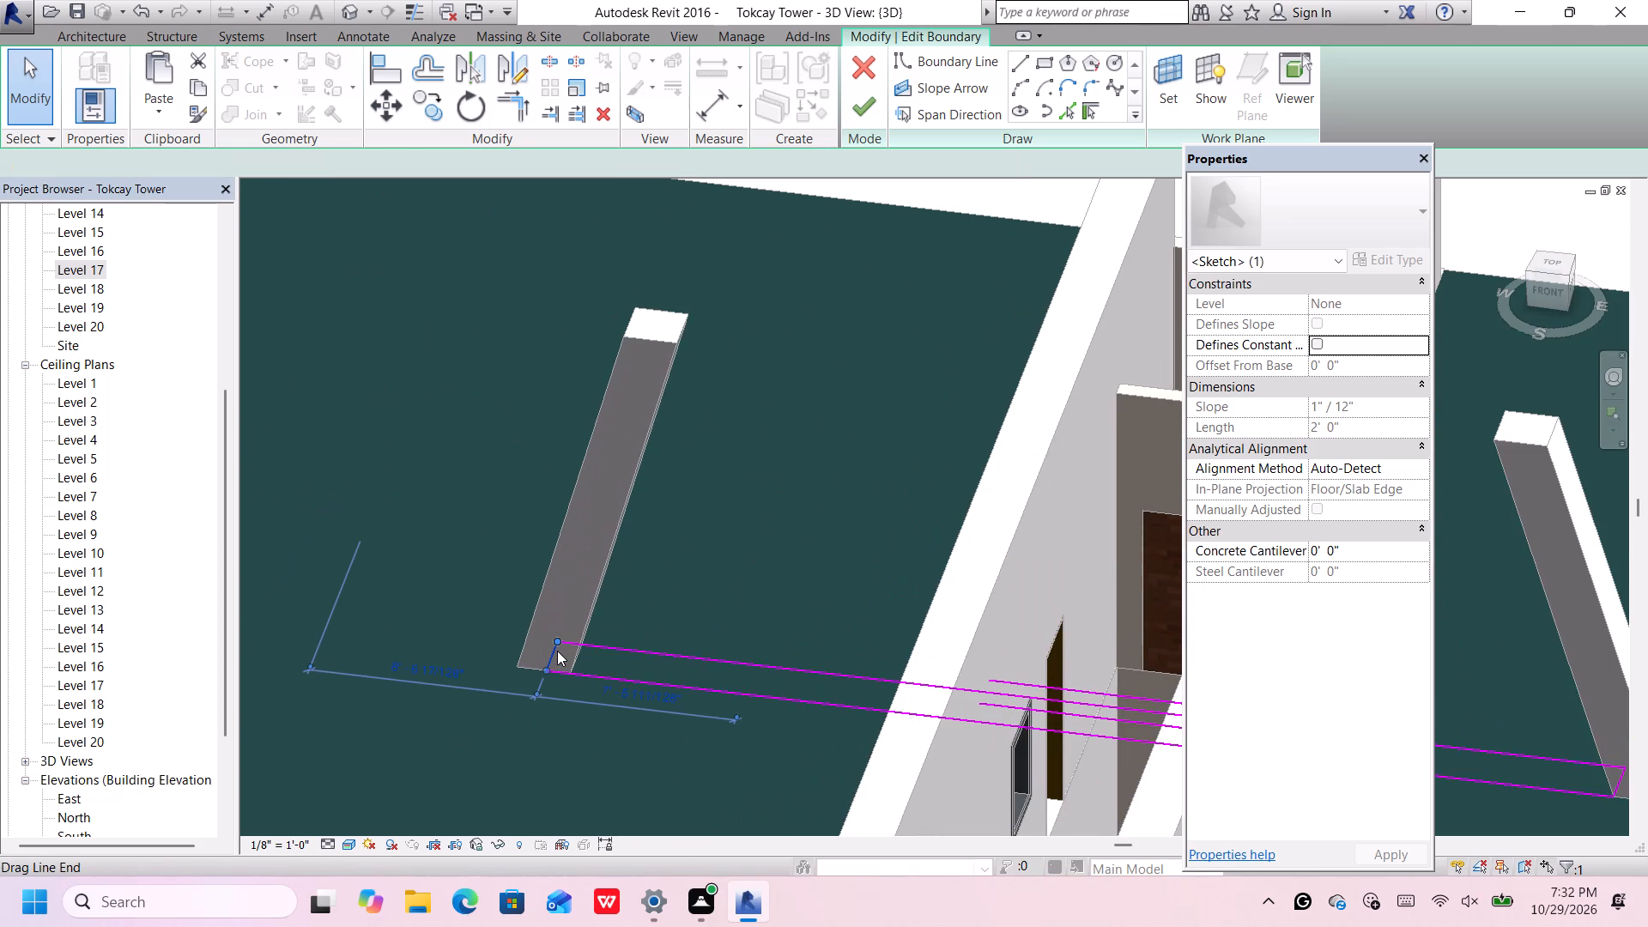
pyautogui.press('Right')
pyautogui.press('Right')
pyautogui.scroll(3, 560, 651)
pyautogui.press('Right')
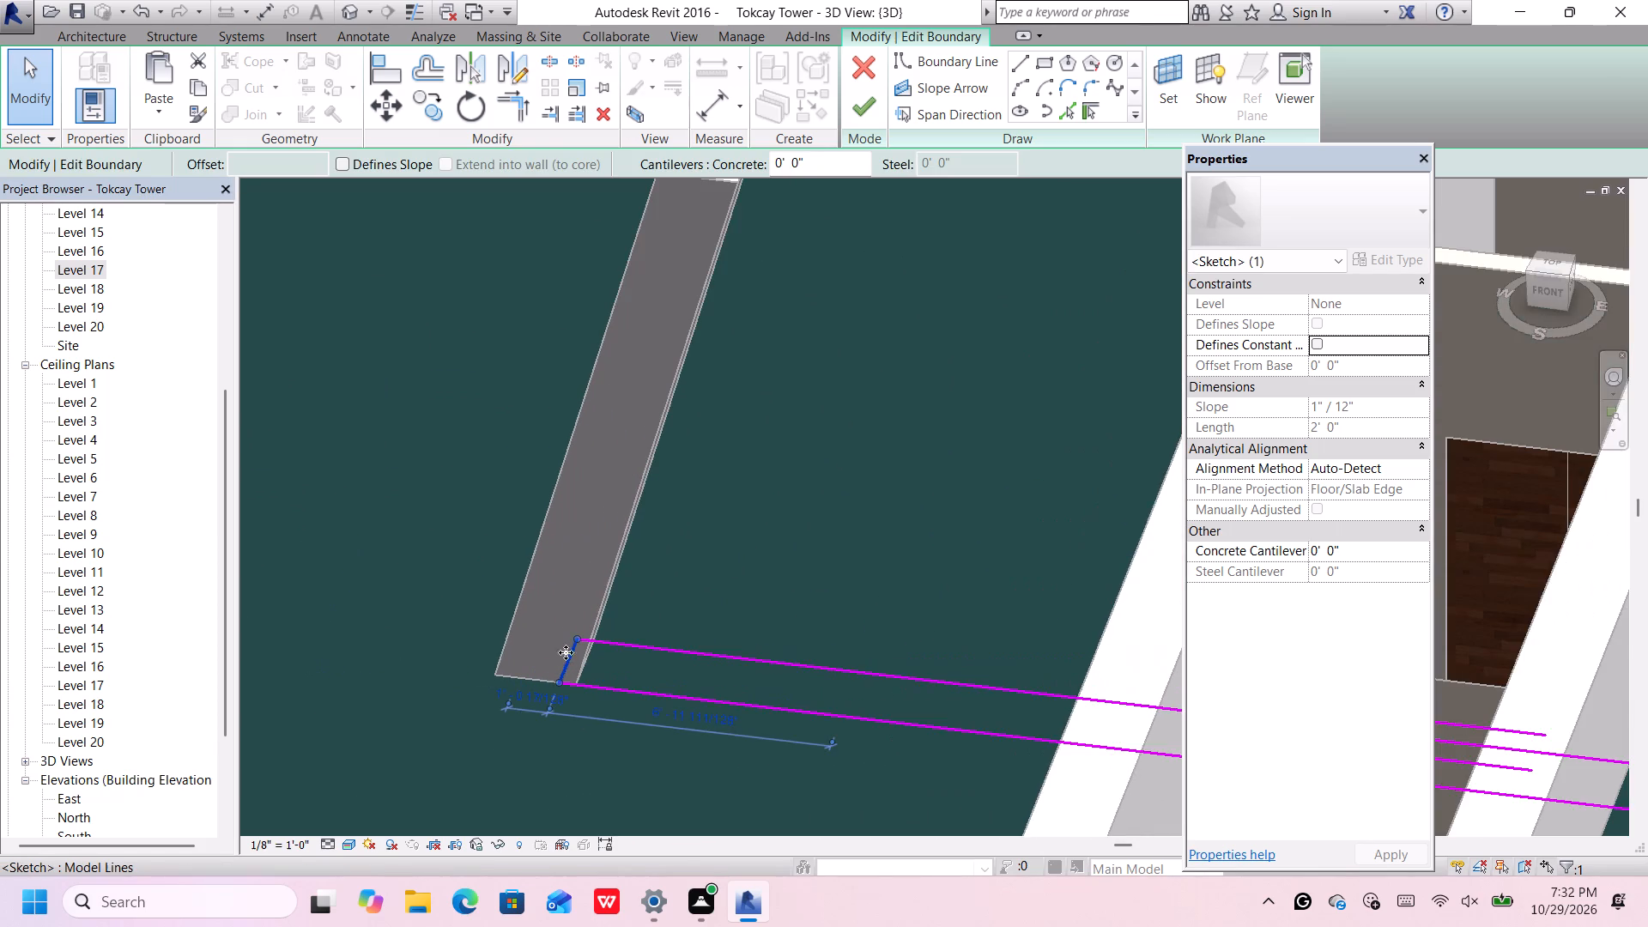
pyautogui.scroll(5, 570, 655)
pyautogui.press('Right')
pyautogui.press('Right')
pyautogui.press('Right')
pyautogui.press('Right')
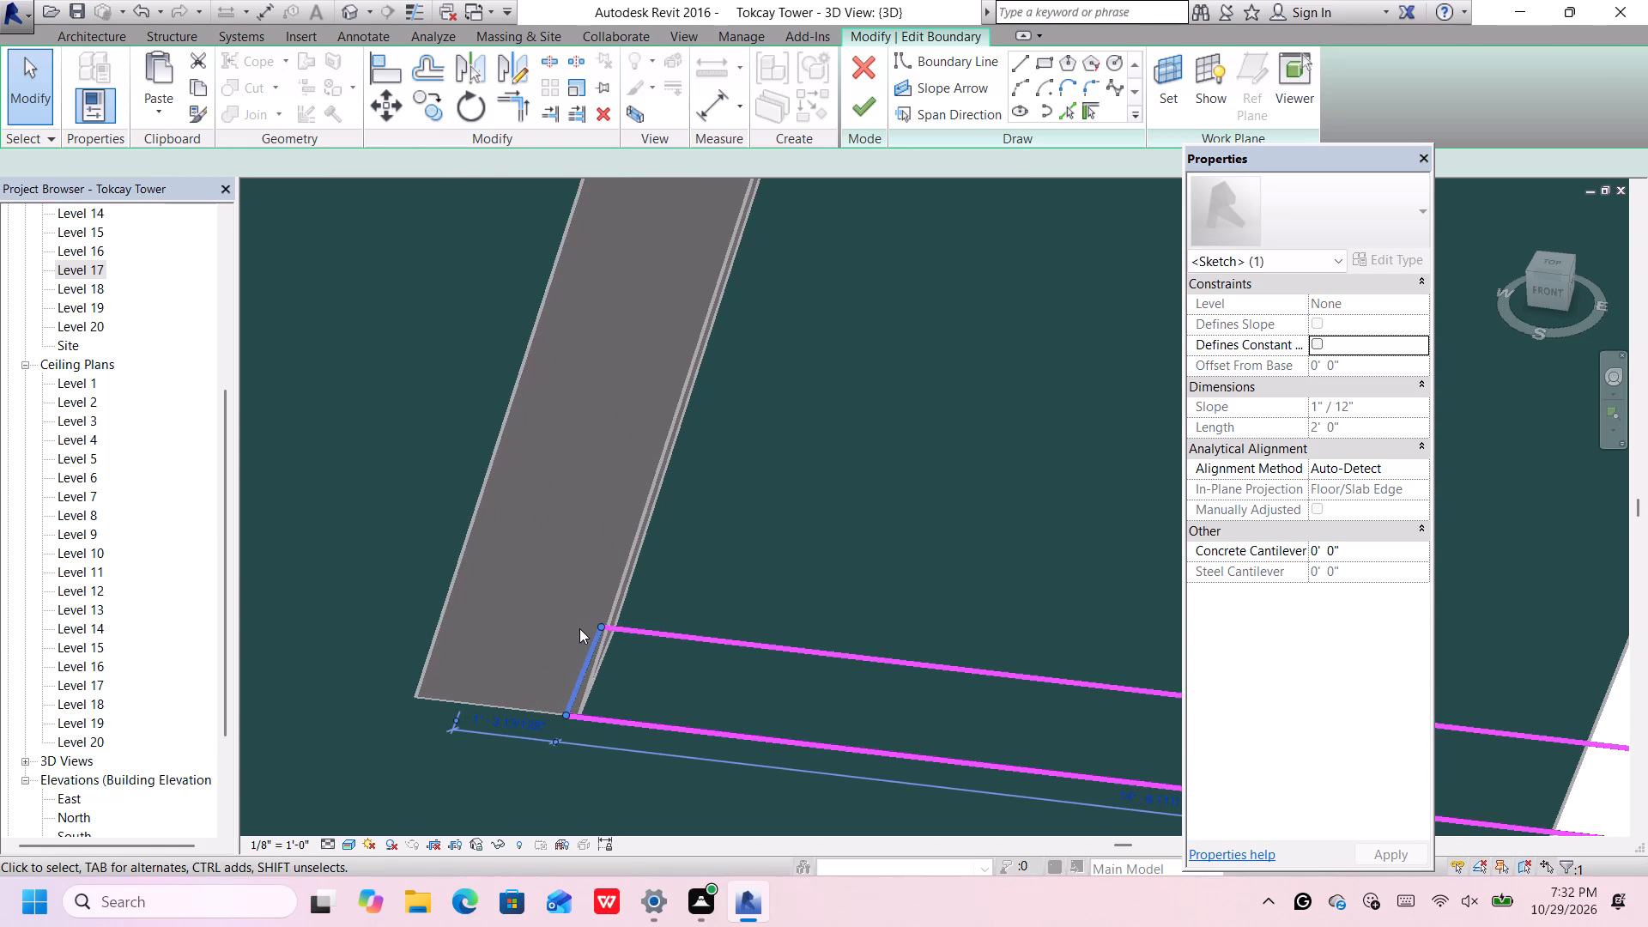
pyautogui.press('Right')
pyautogui.press('Right')
pyautogui.press('Right')
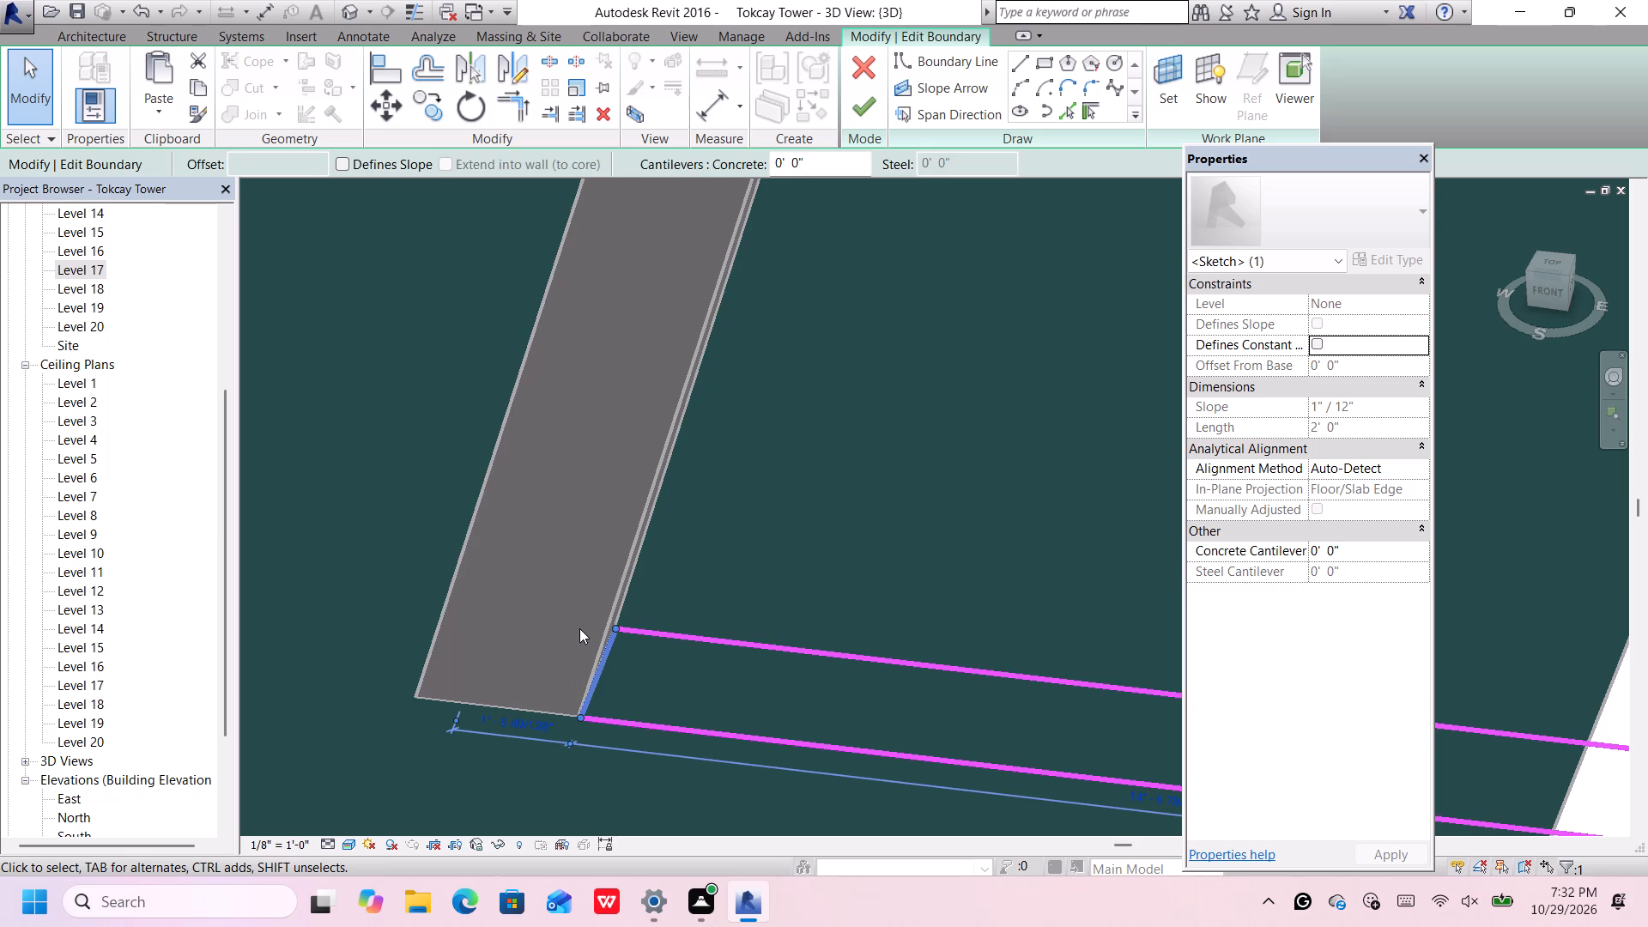
pyautogui.press('Left')
pyautogui.scroll(-9, 579, 628)
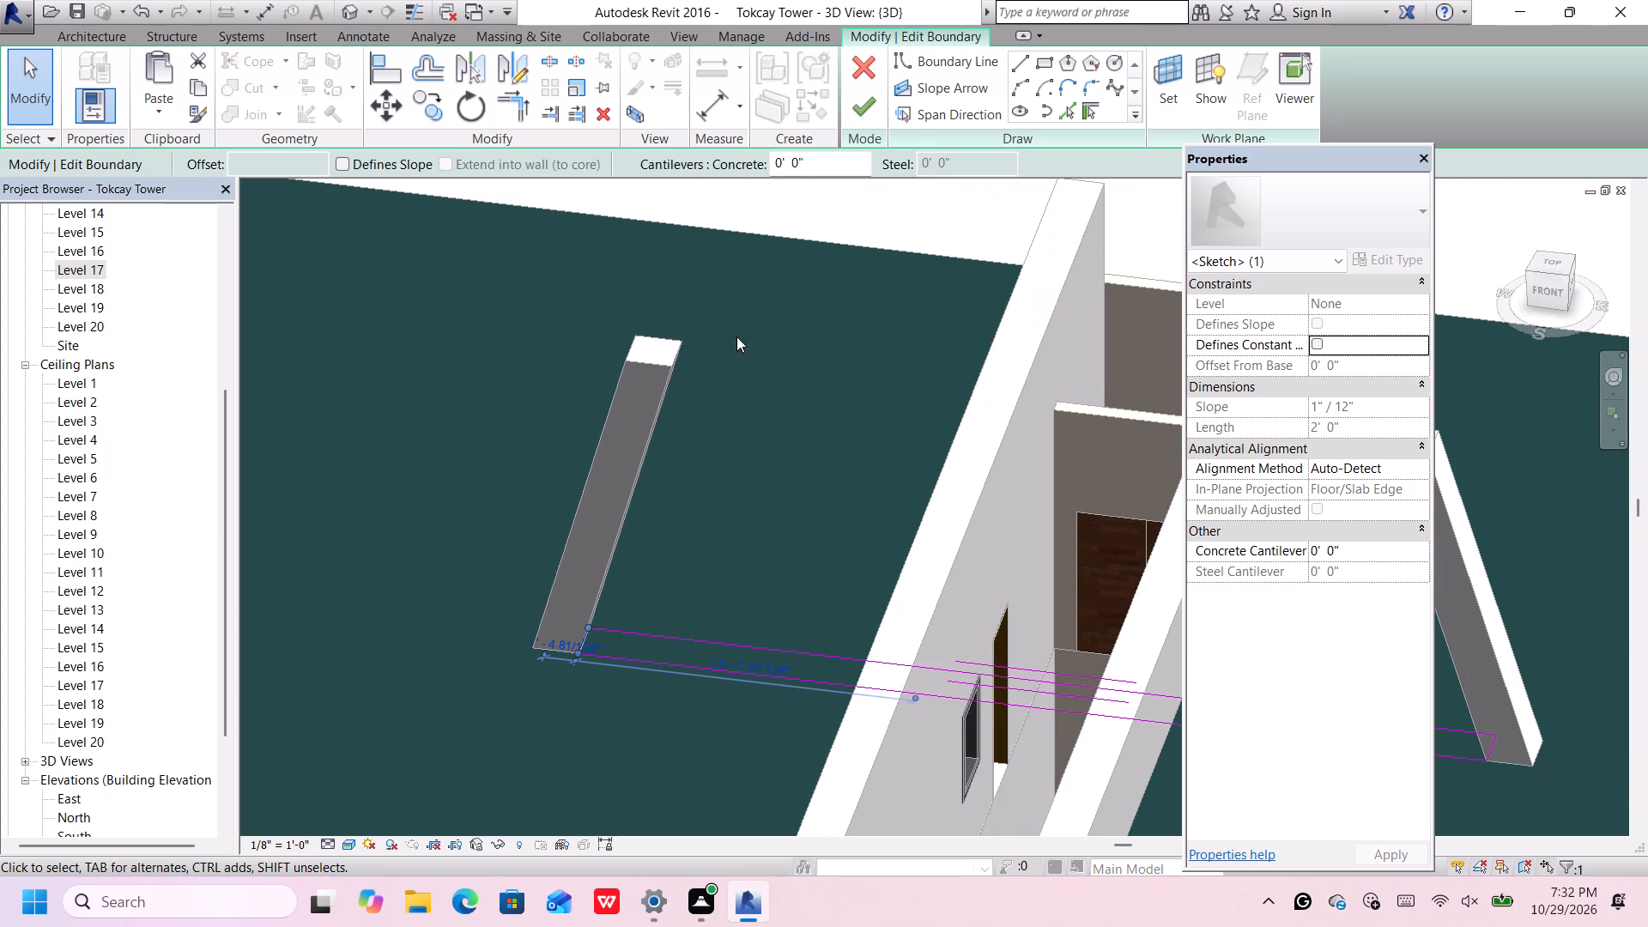
pyautogui.click(862, 111)
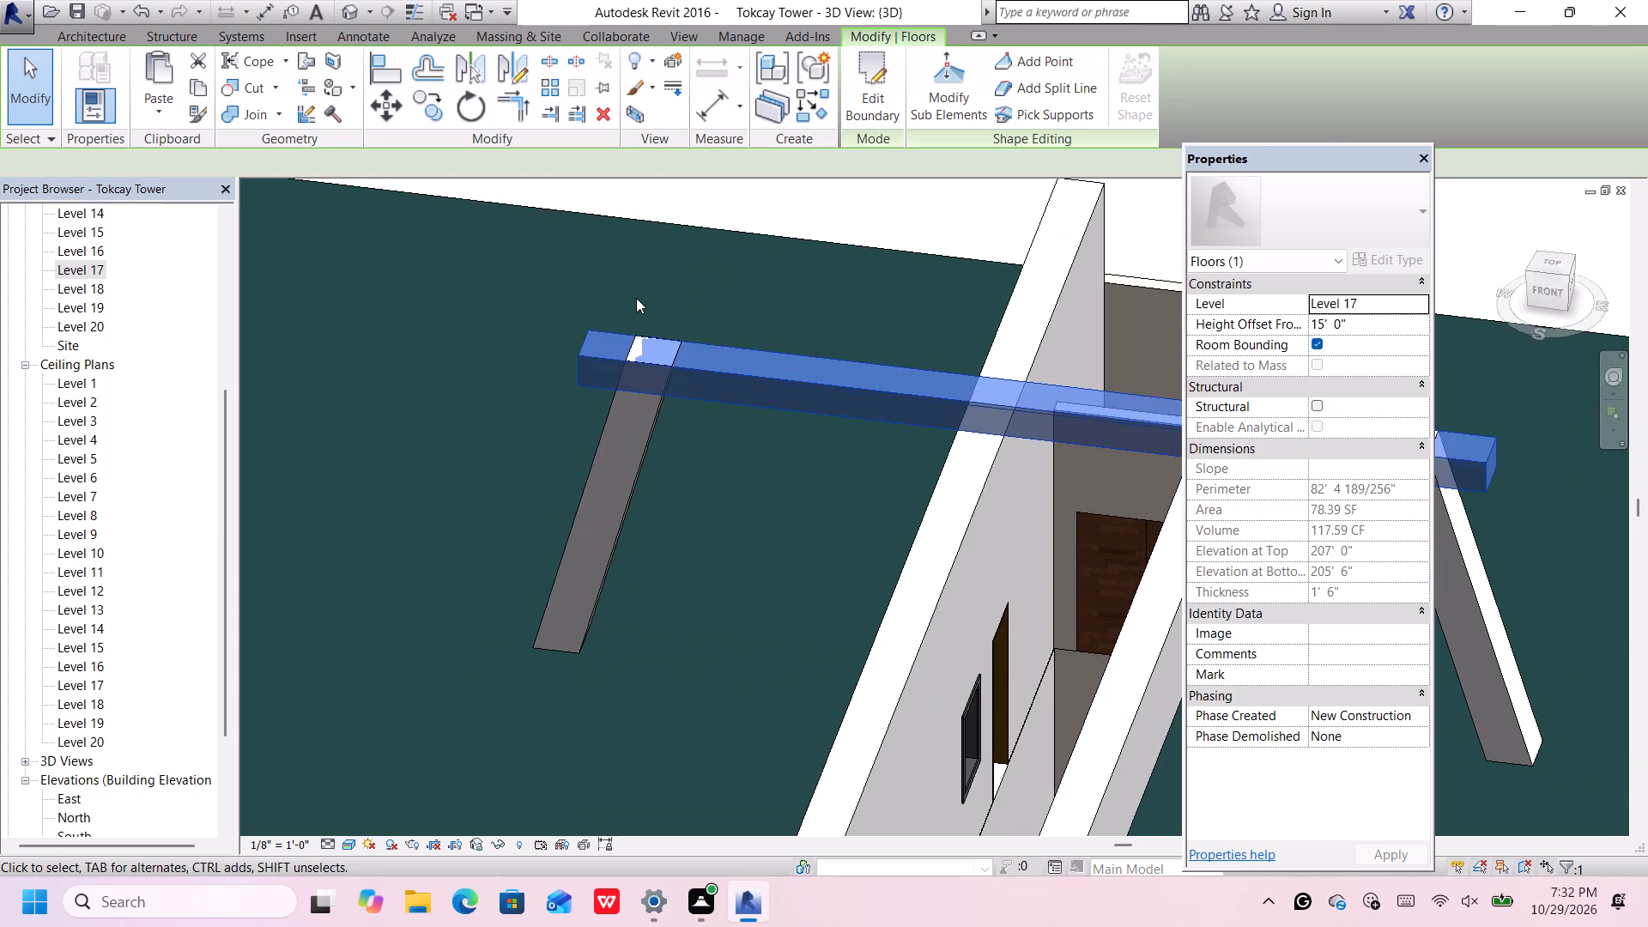
# Reopen the white slab's boundary and nudge its east edge farther west, clear of the east slanted wall's base.
pyautogui.scroll(-5, 636, 298)
pyautogui.scroll(2, 1040, 361)
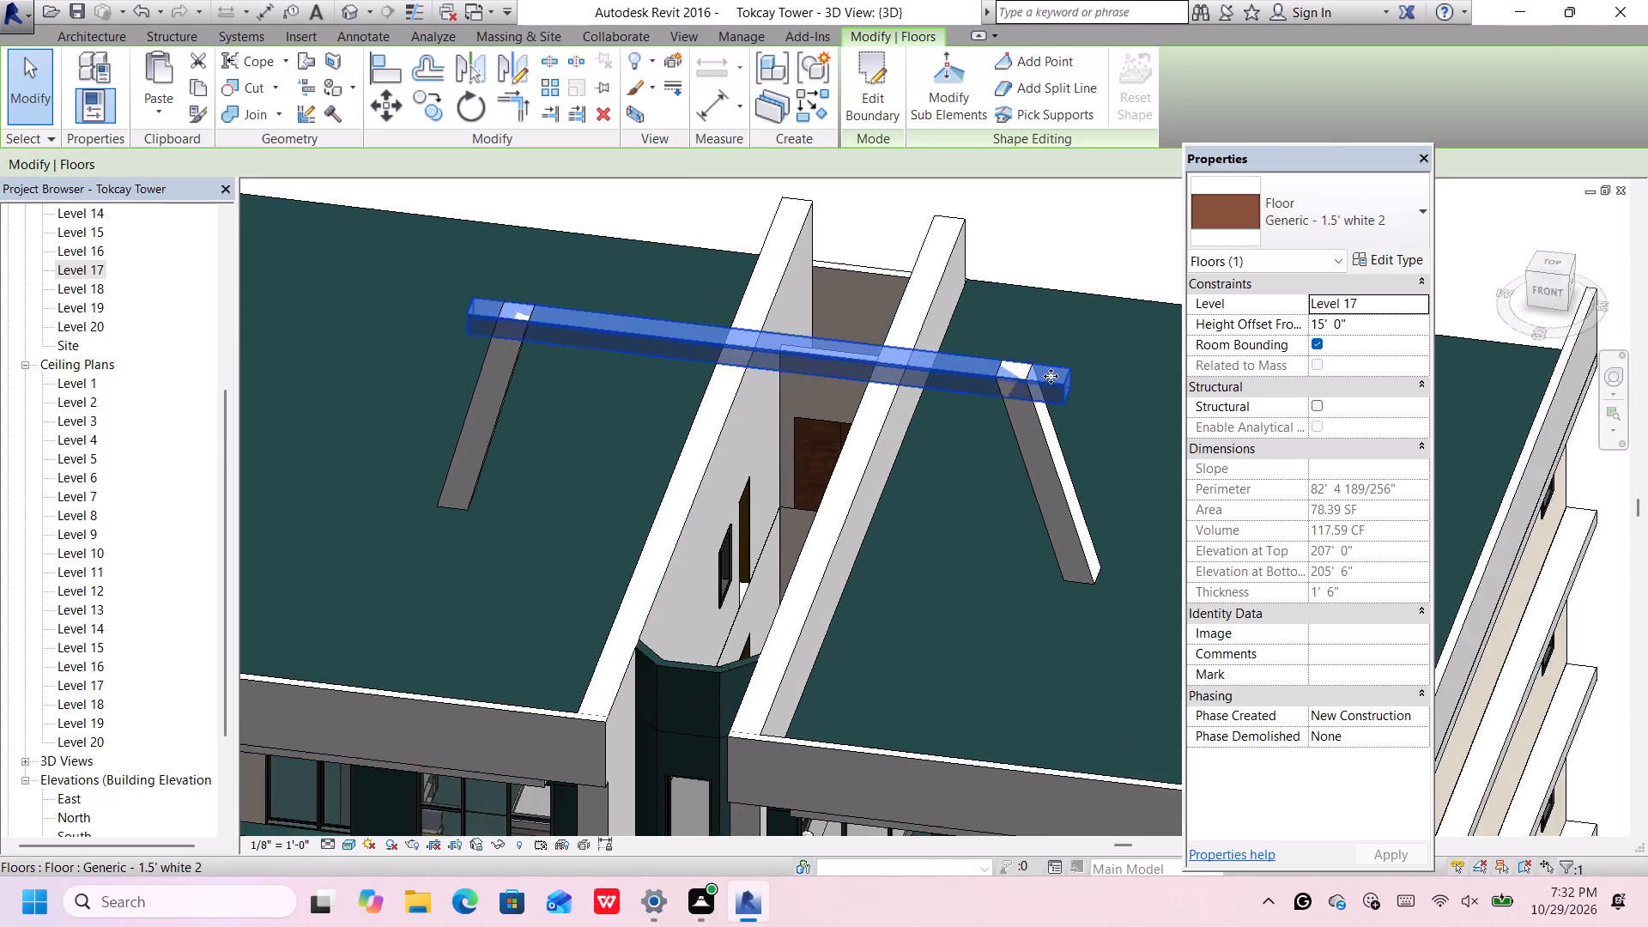
pyautogui.scroll(2, 1051, 376)
pyautogui.doubleClick(1051, 382)
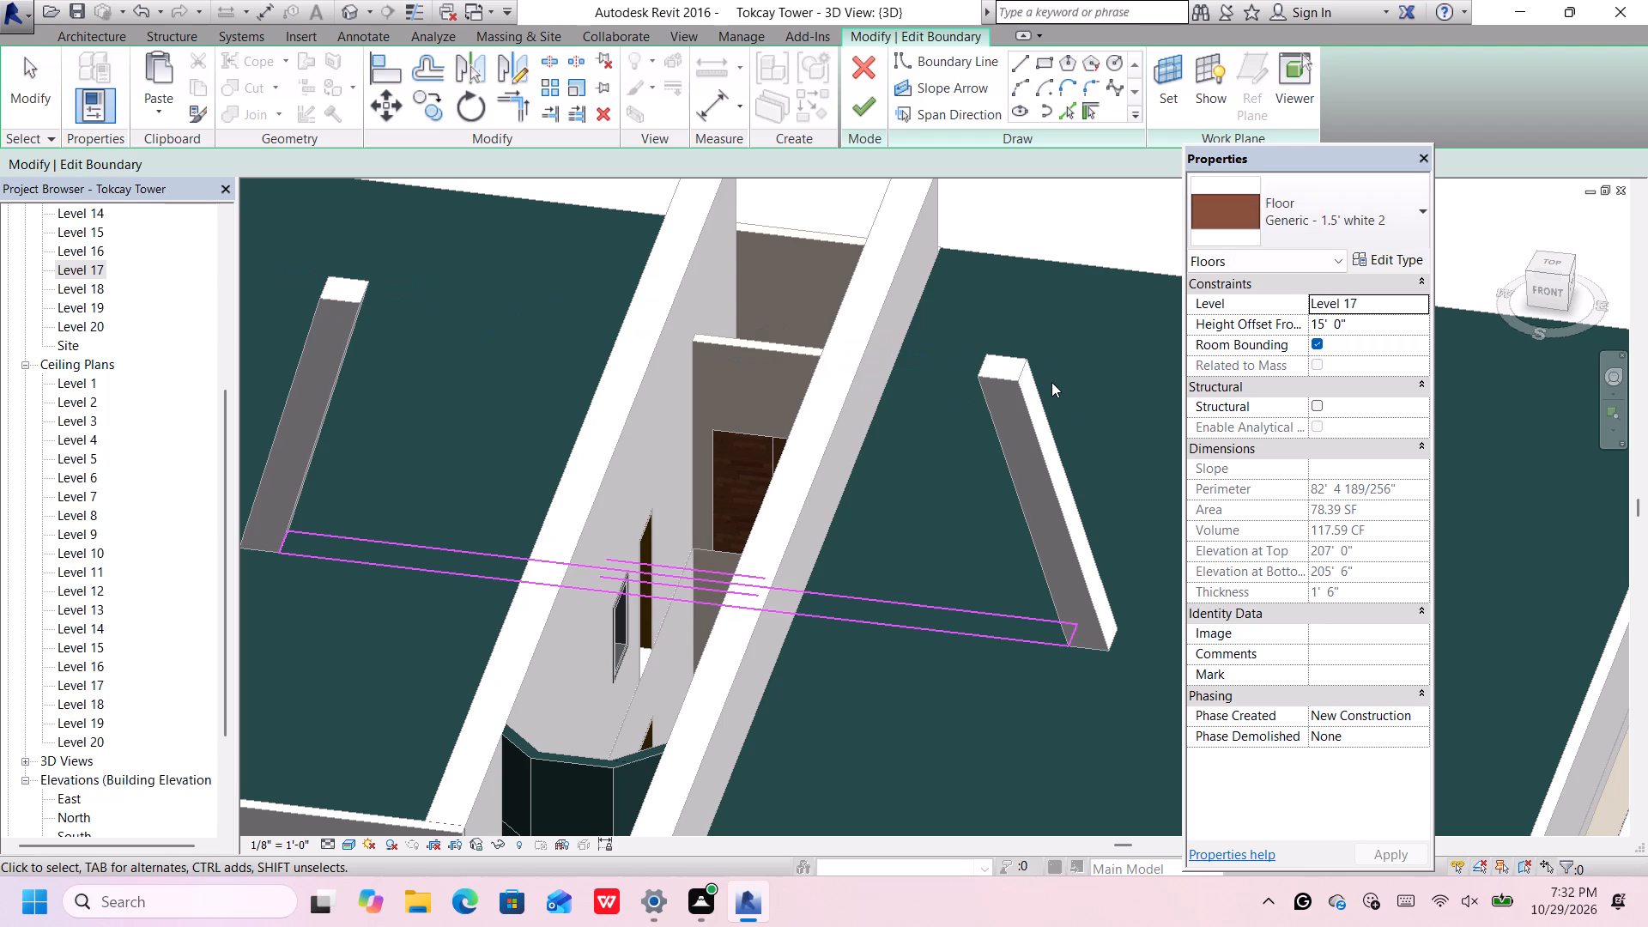
pyautogui.press('Left')
pyautogui.press('Left')
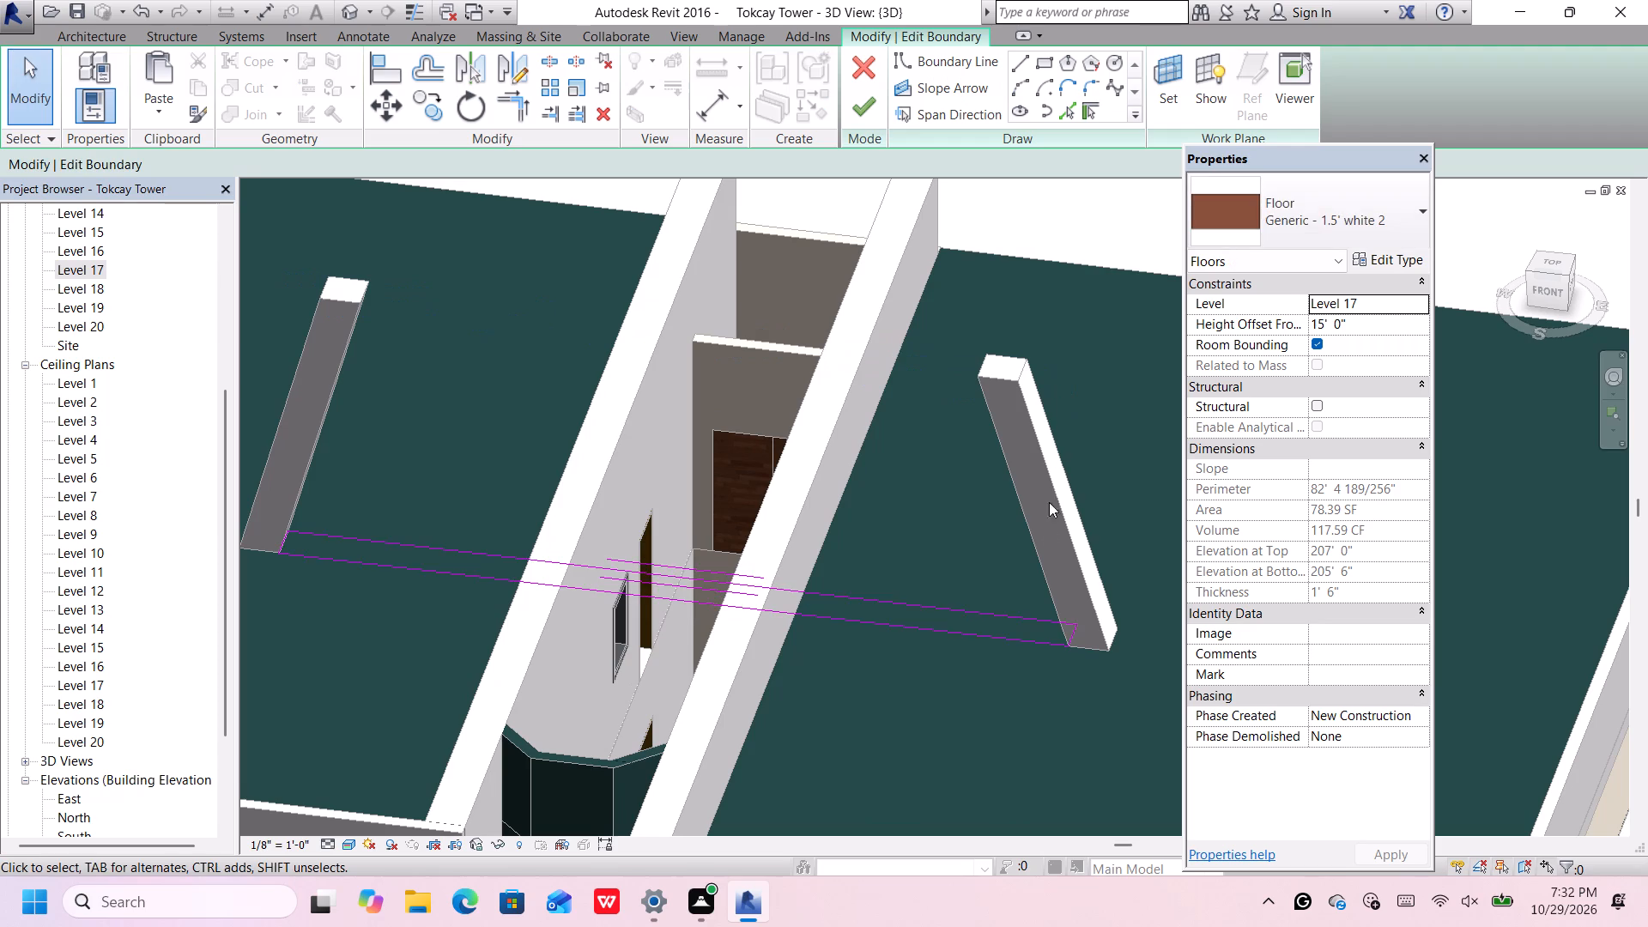
pyautogui.click(1074, 634)
pyautogui.press('Left')
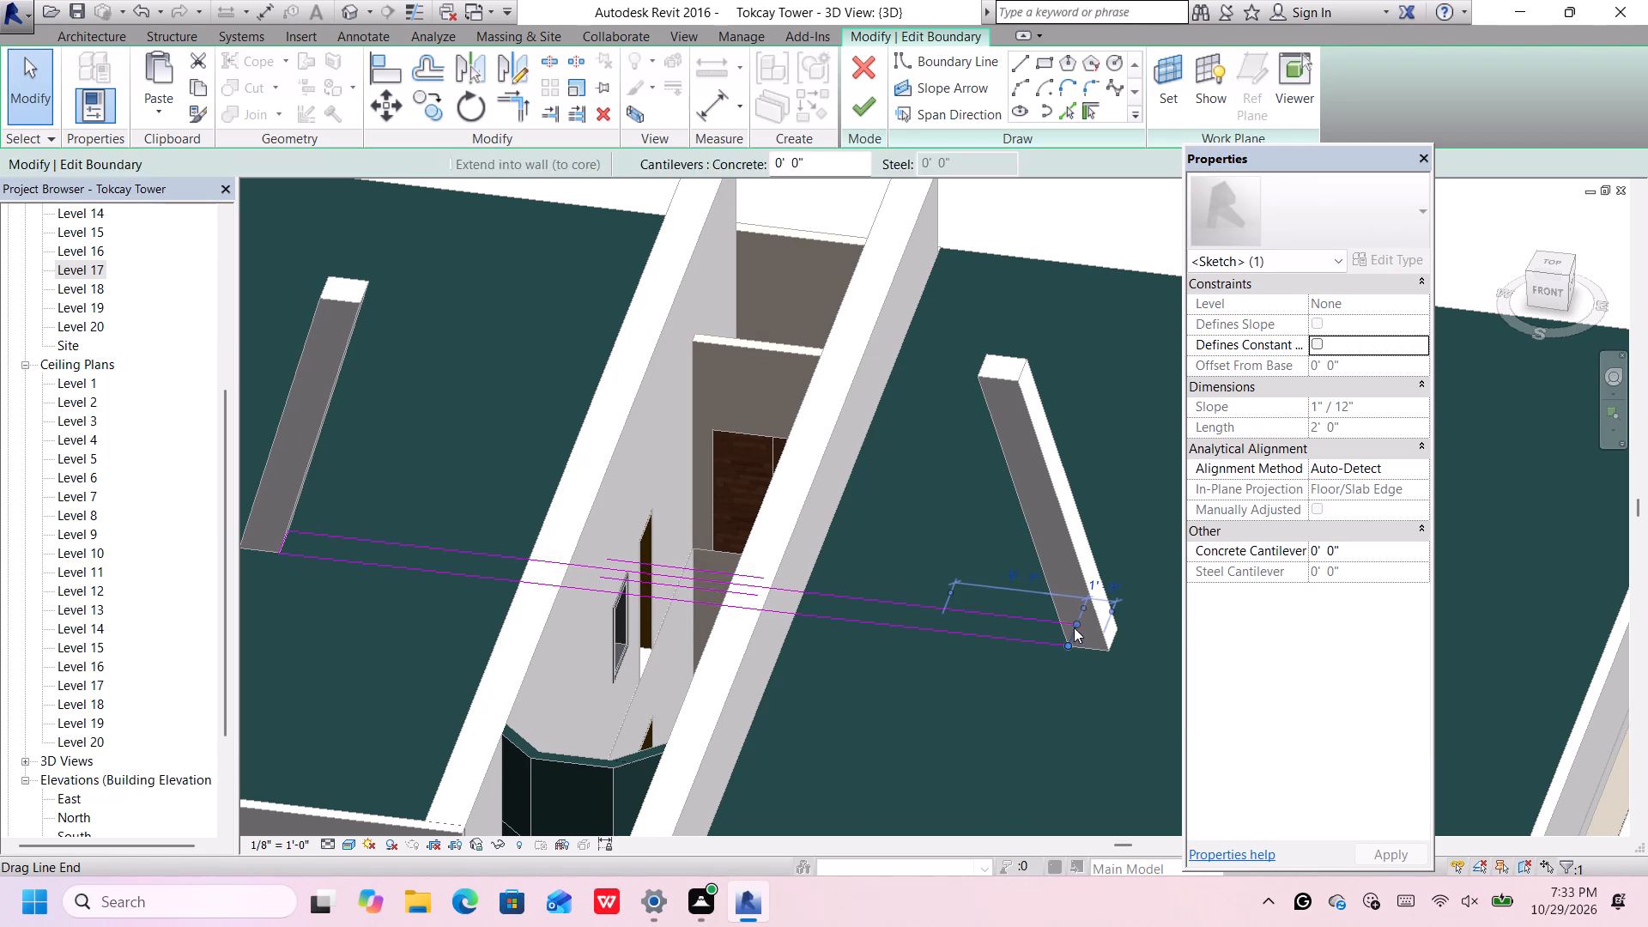
pyautogui.press('Left')
pyautogui.press('Left')
pyautogui.press('Left')
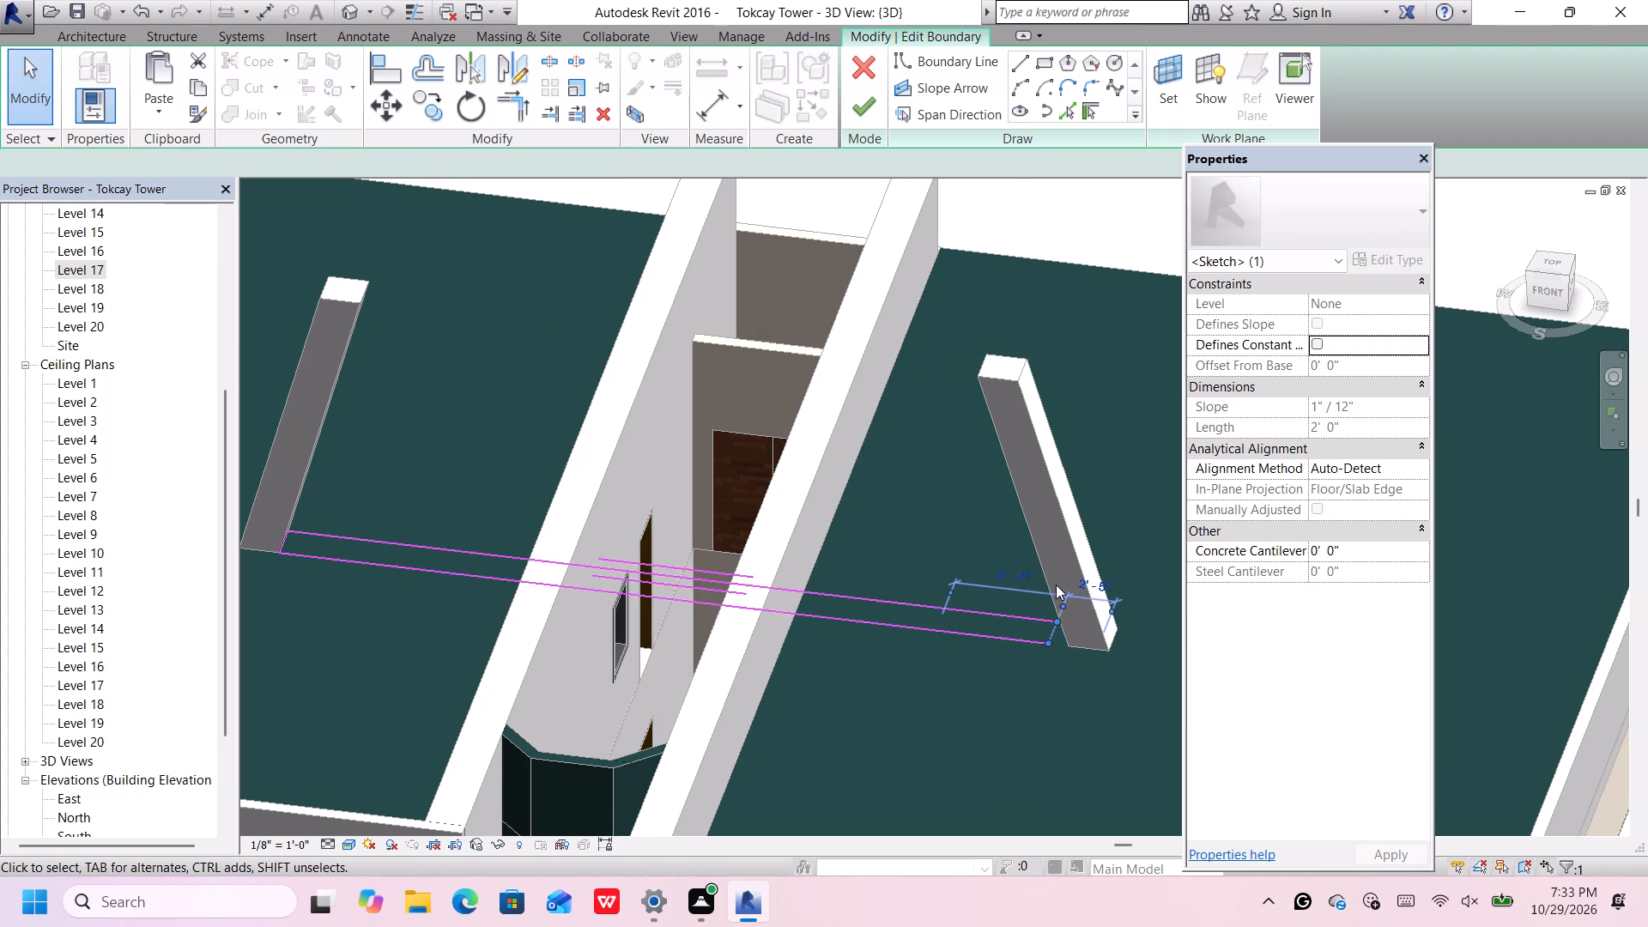
pyautogui.press('Left')
pyautogui.press('Left')
pyautogui.press('Left')
pyautogui.press('Left')
pyautogui.press('Left')
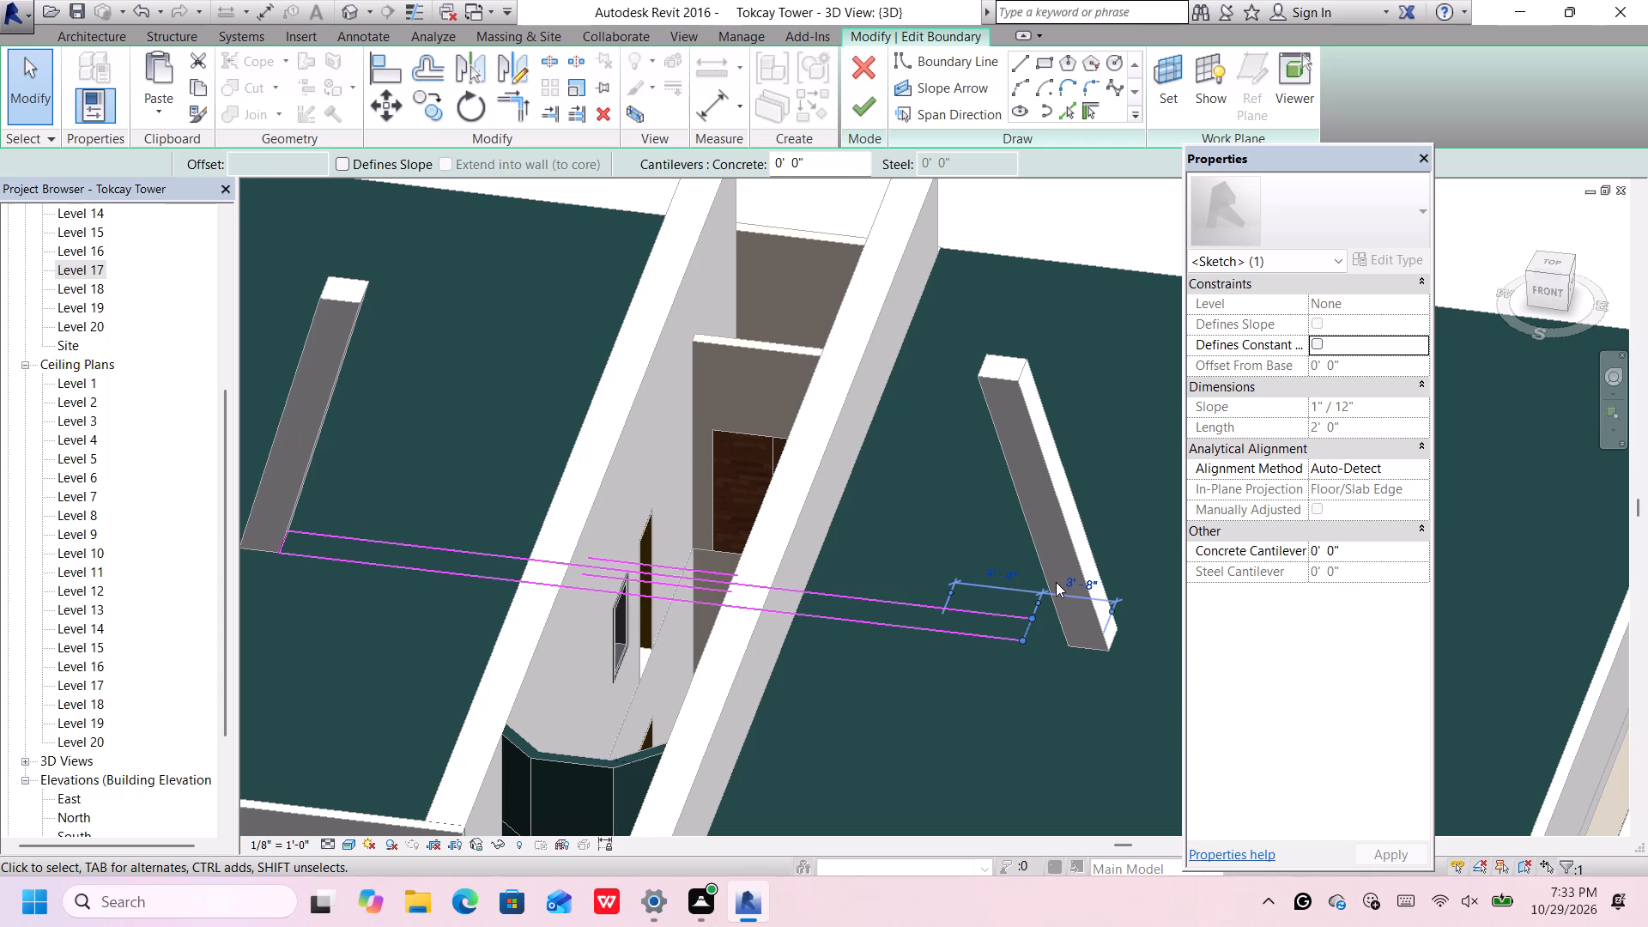
pyautogui.scroll(-3, 1029, 414)
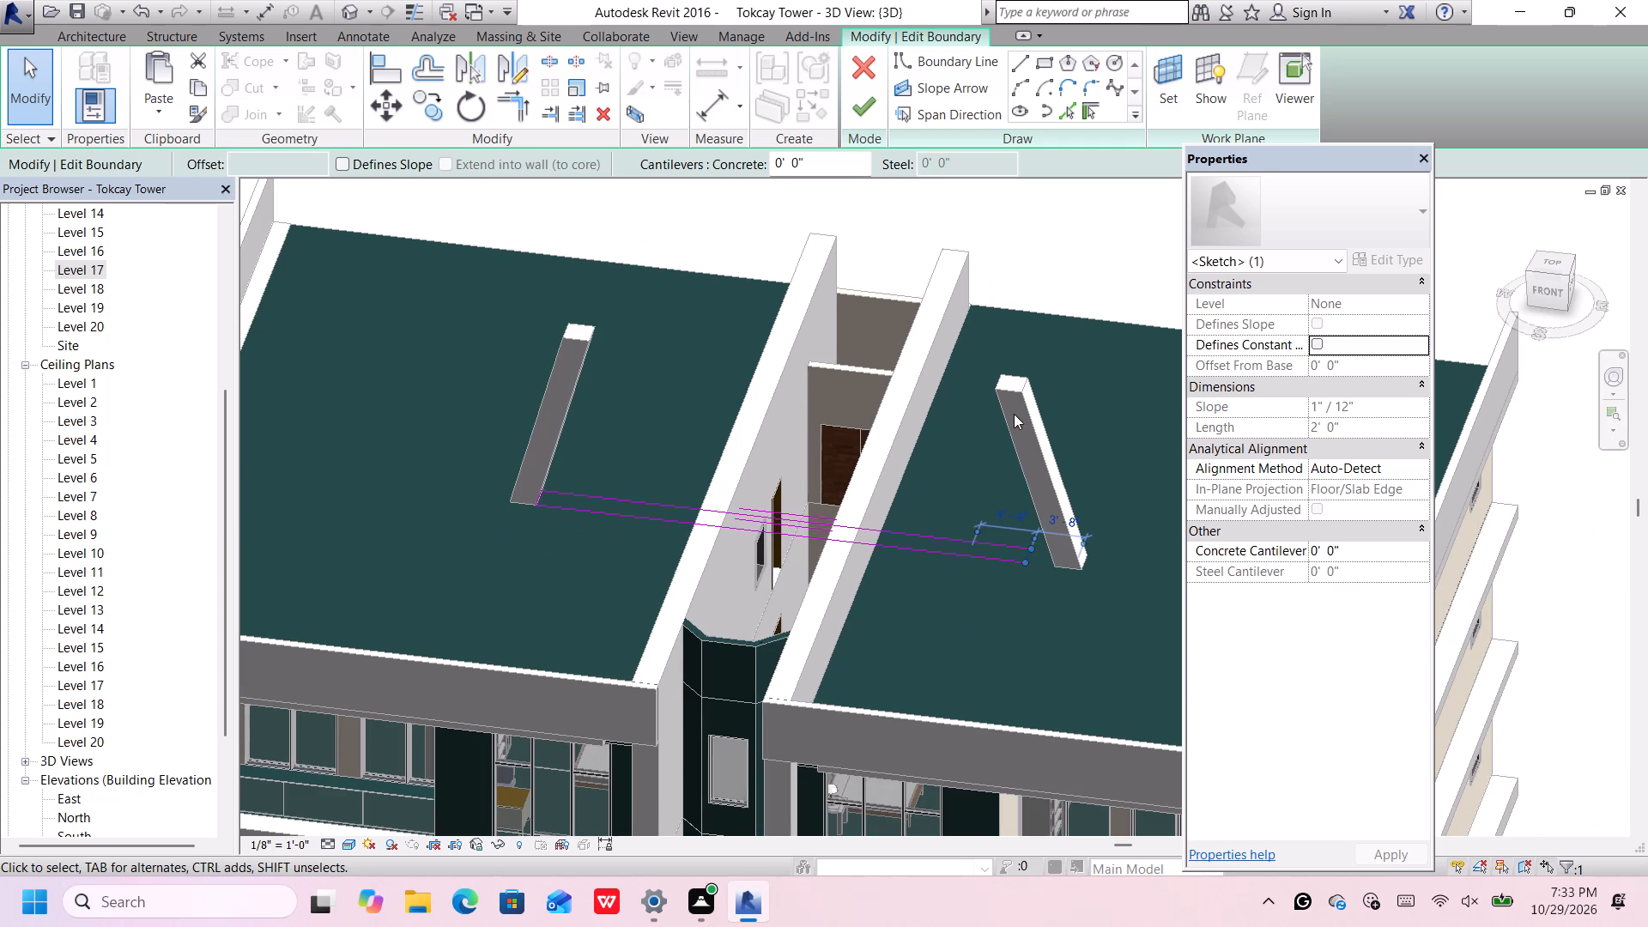
pyautogui.press('Left')
pyautogui.press('Left')
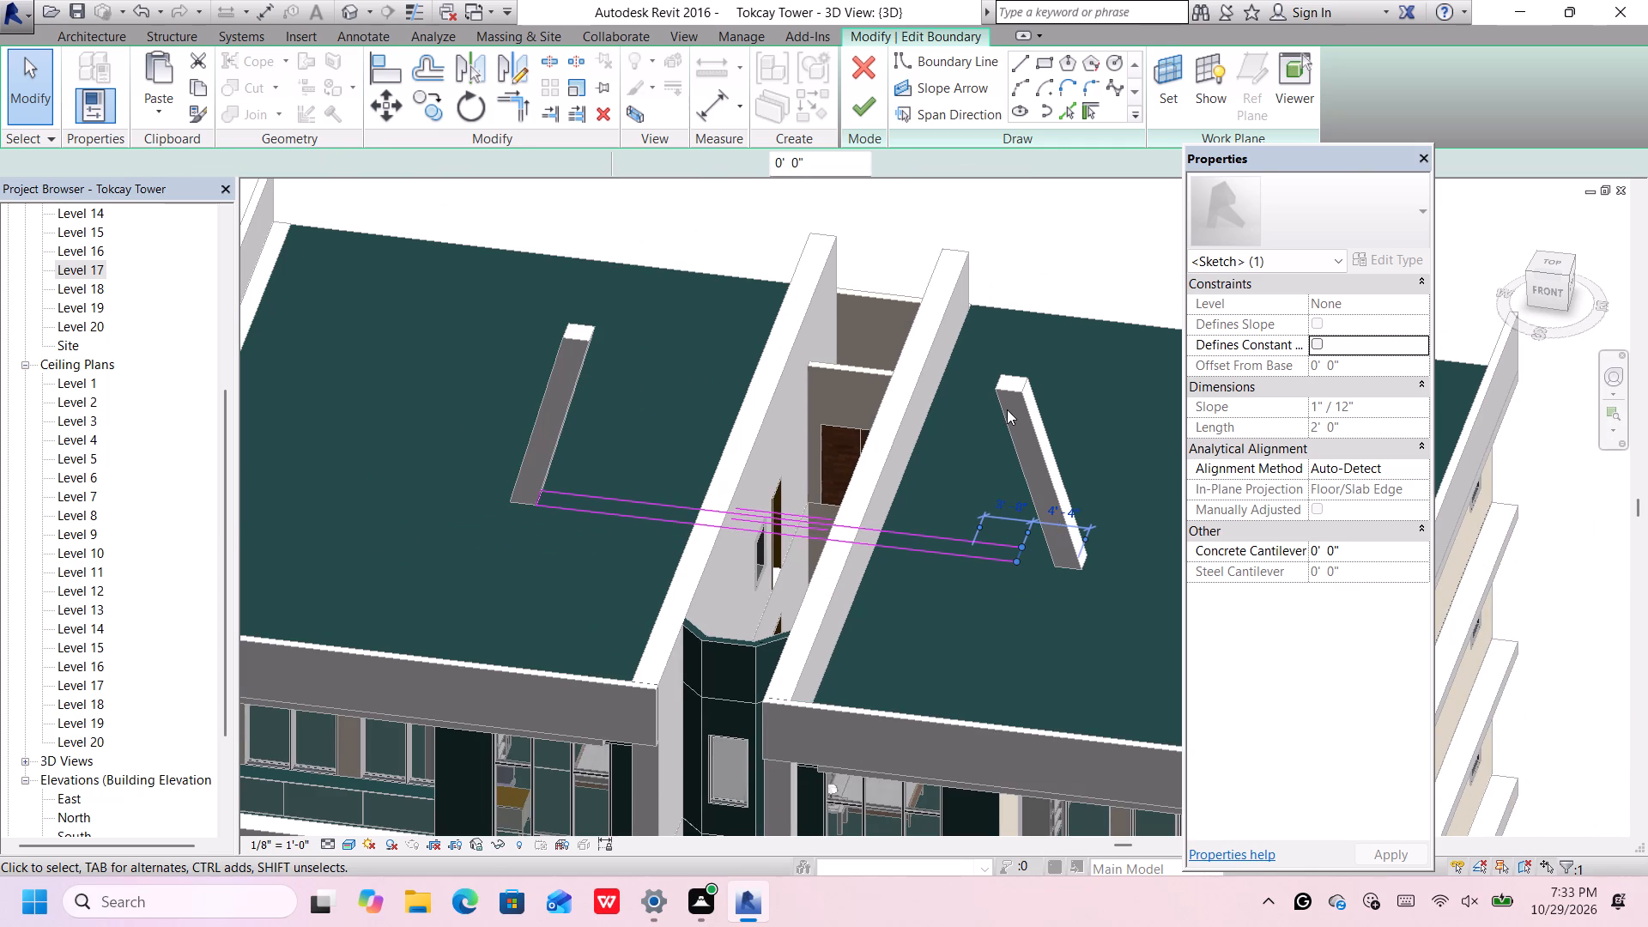
pyautogui.press('Right')
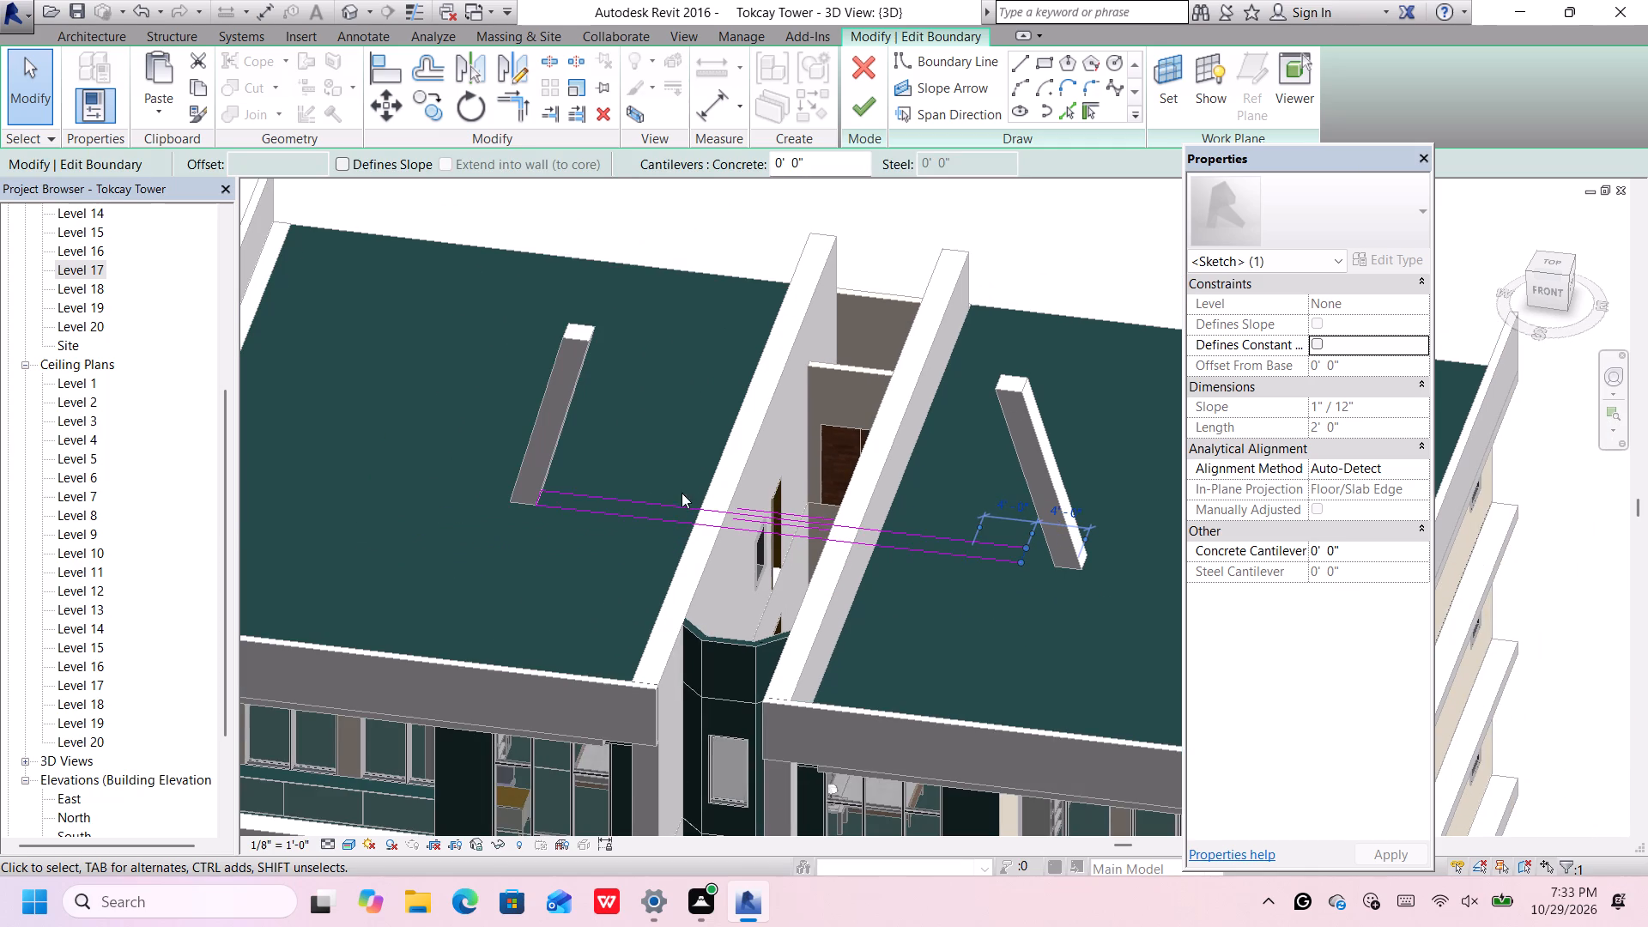
# Nudge the slab boundary's west edge fifteen increments east, clear of the west slanted wall's base.
pyautogui.click(538, 494)
pyautogui.scroll(4, 538, 492)
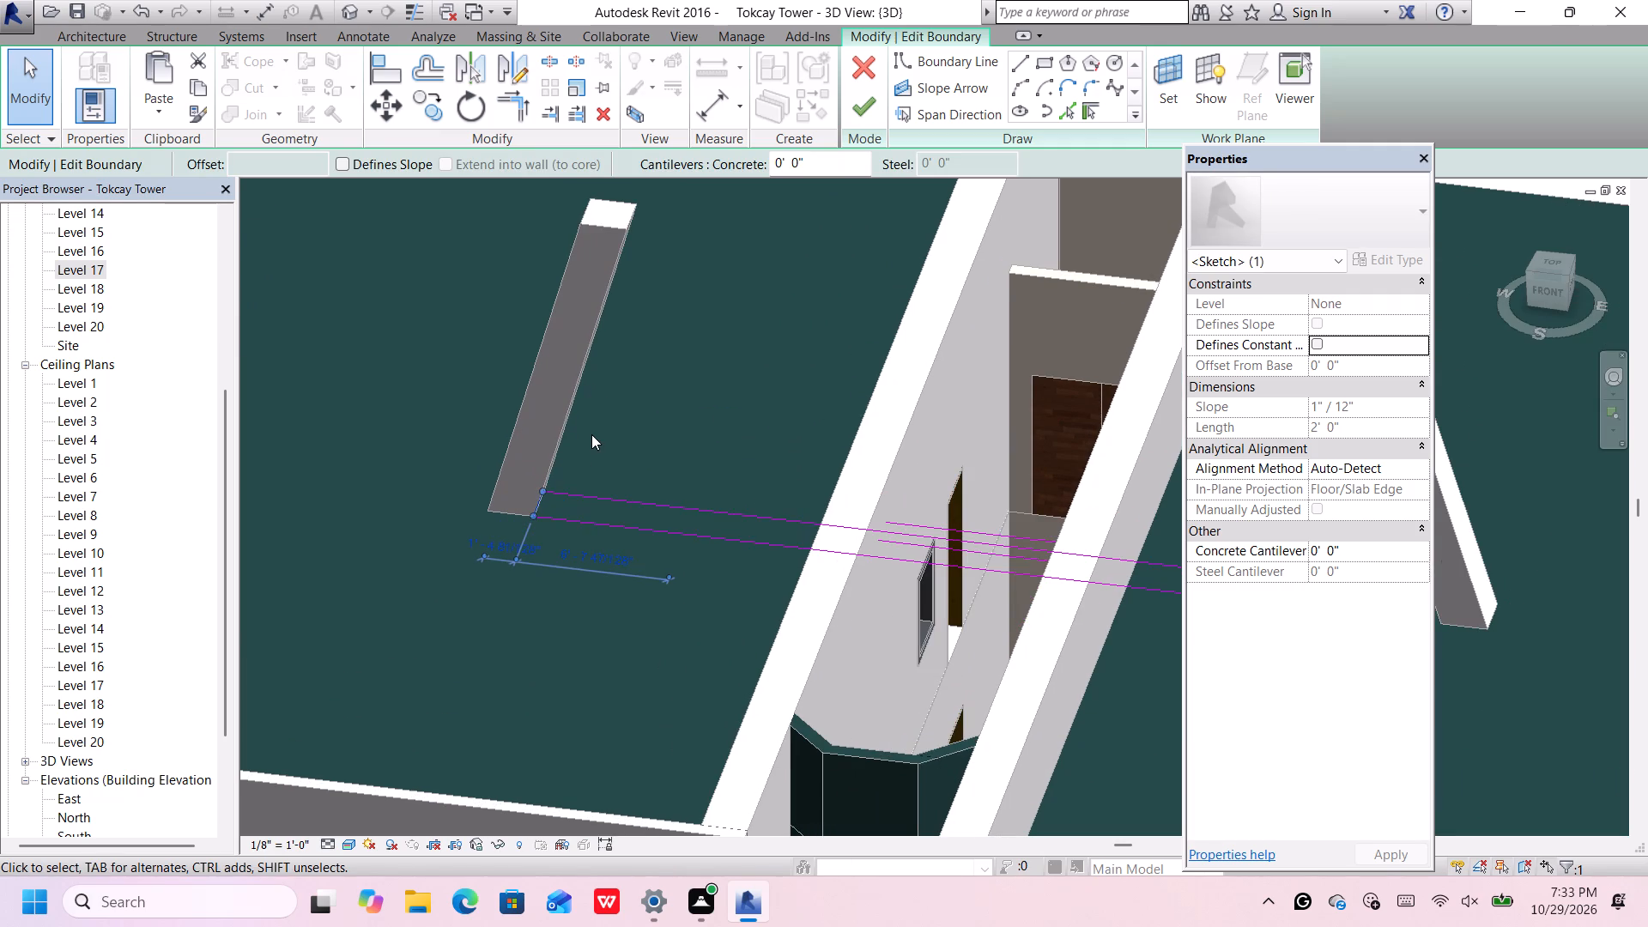
pyautogui.press('Right')
pyautogui.press('Right')
pyautogui.press('Right')
pyautogui.press('Right')
pyautogui.press('Right')
pyautogui.press('Right')
pyautogui.press('Right')
pyautogui.press('Right')
pyautogui.press('Right')
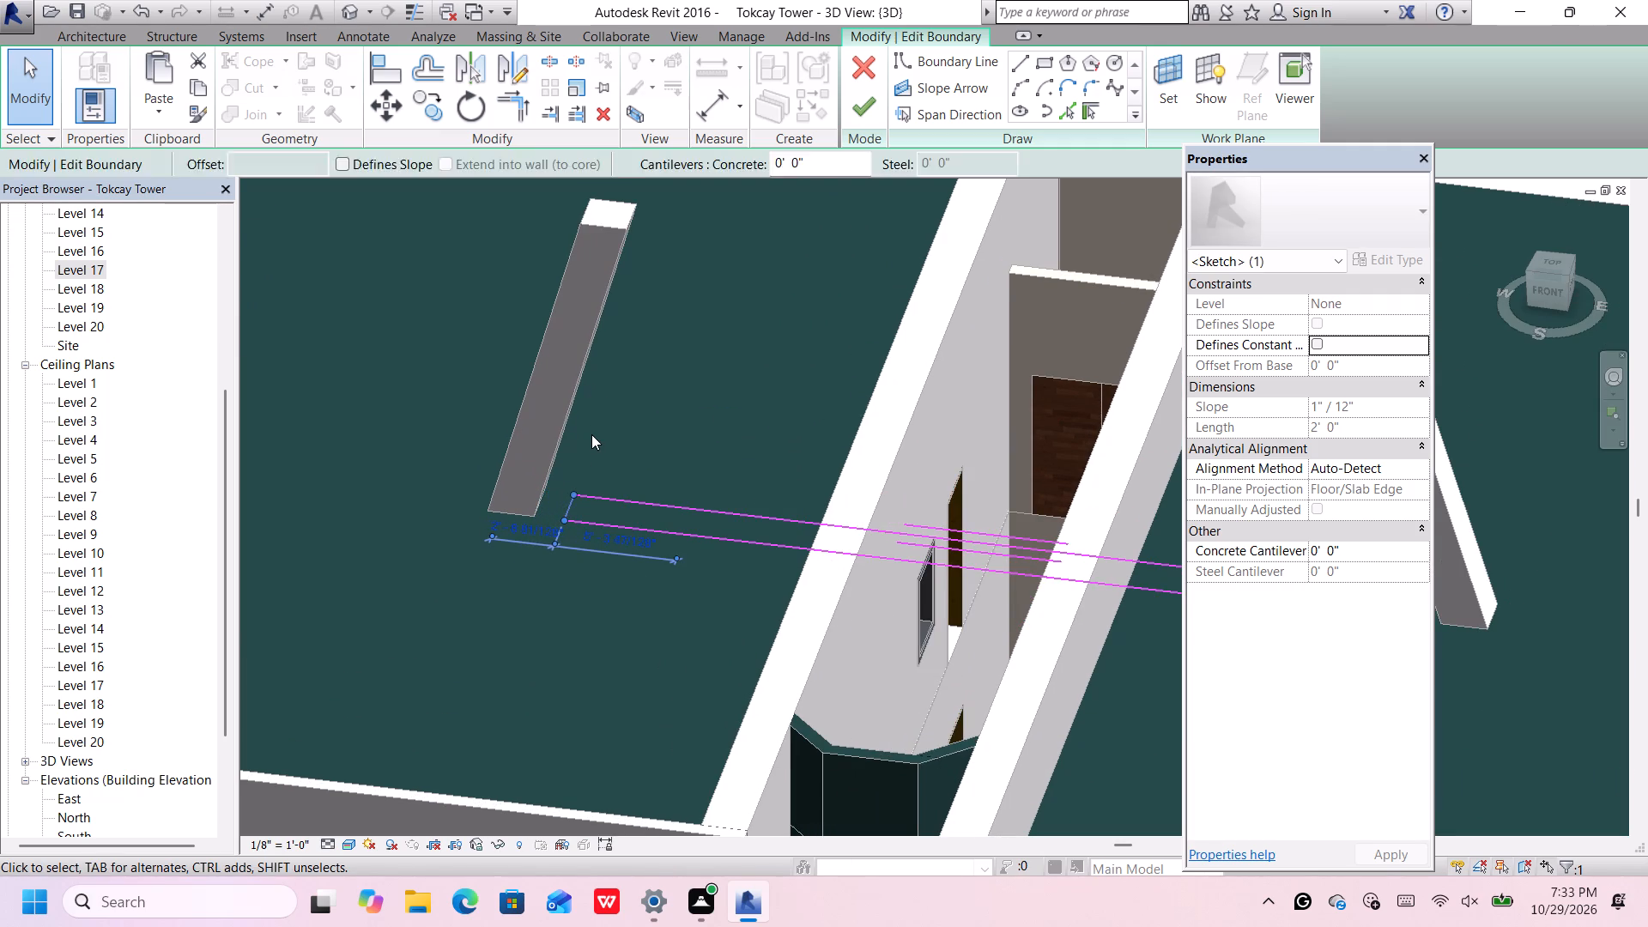
pyautogui.press('Right')
pyautogui.press('Right')
pyautogui.press('Right')
pyautogui.press('Right')
pyautogui.press('Right')
pyautogui.press('Right')
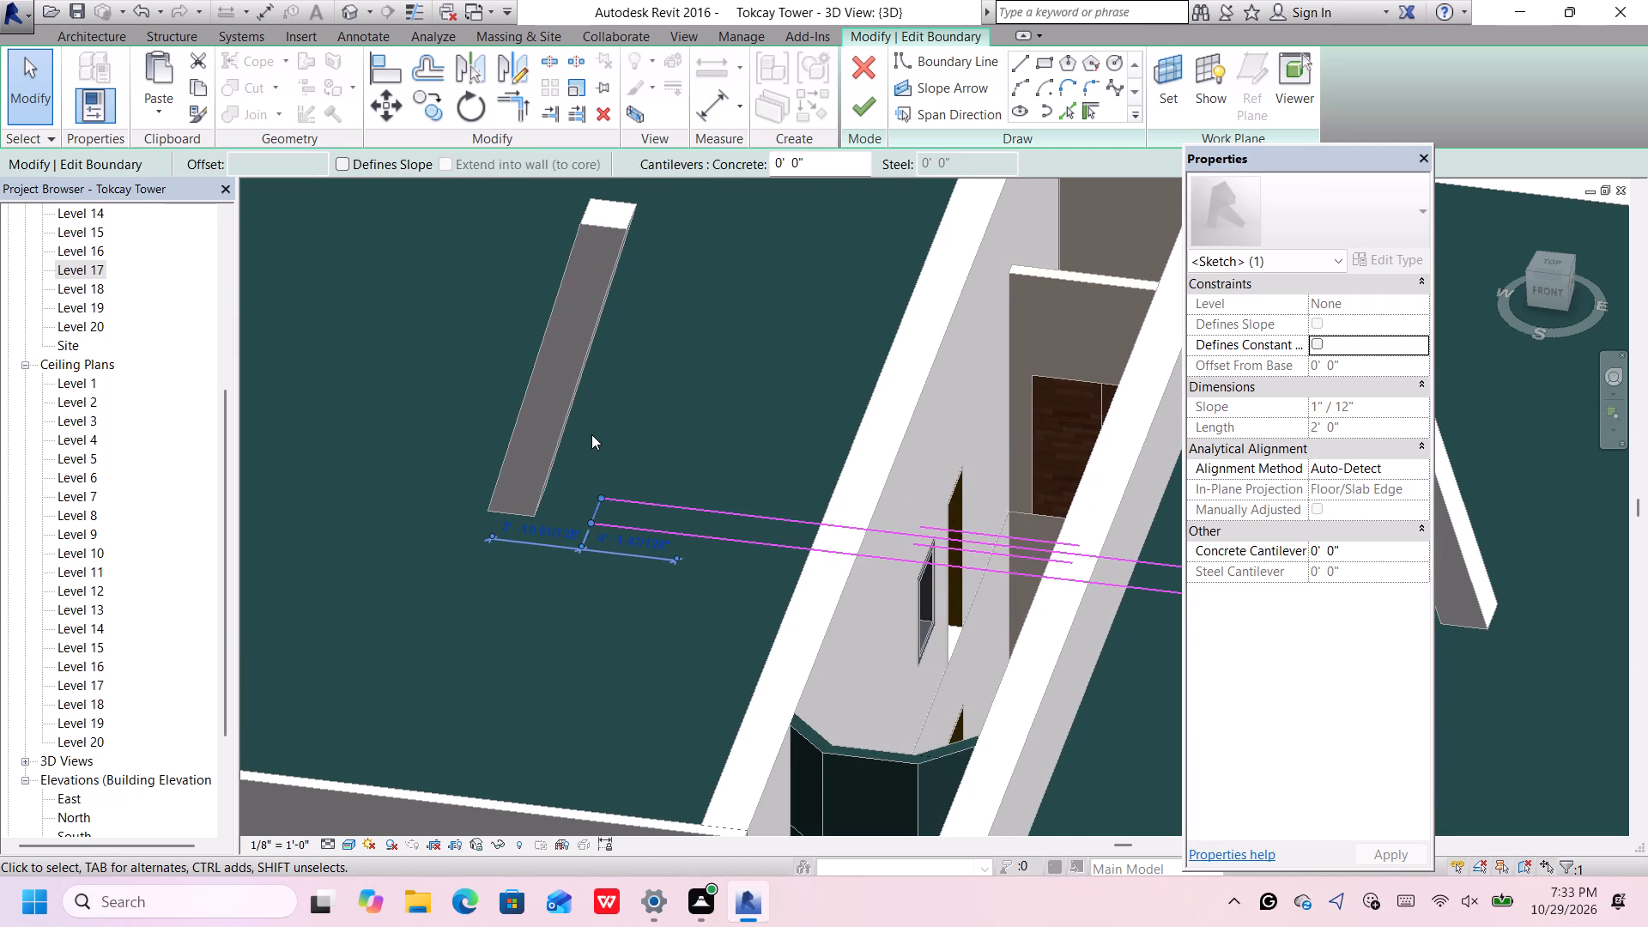
pyautogui.scroll(-4, 591, 434)
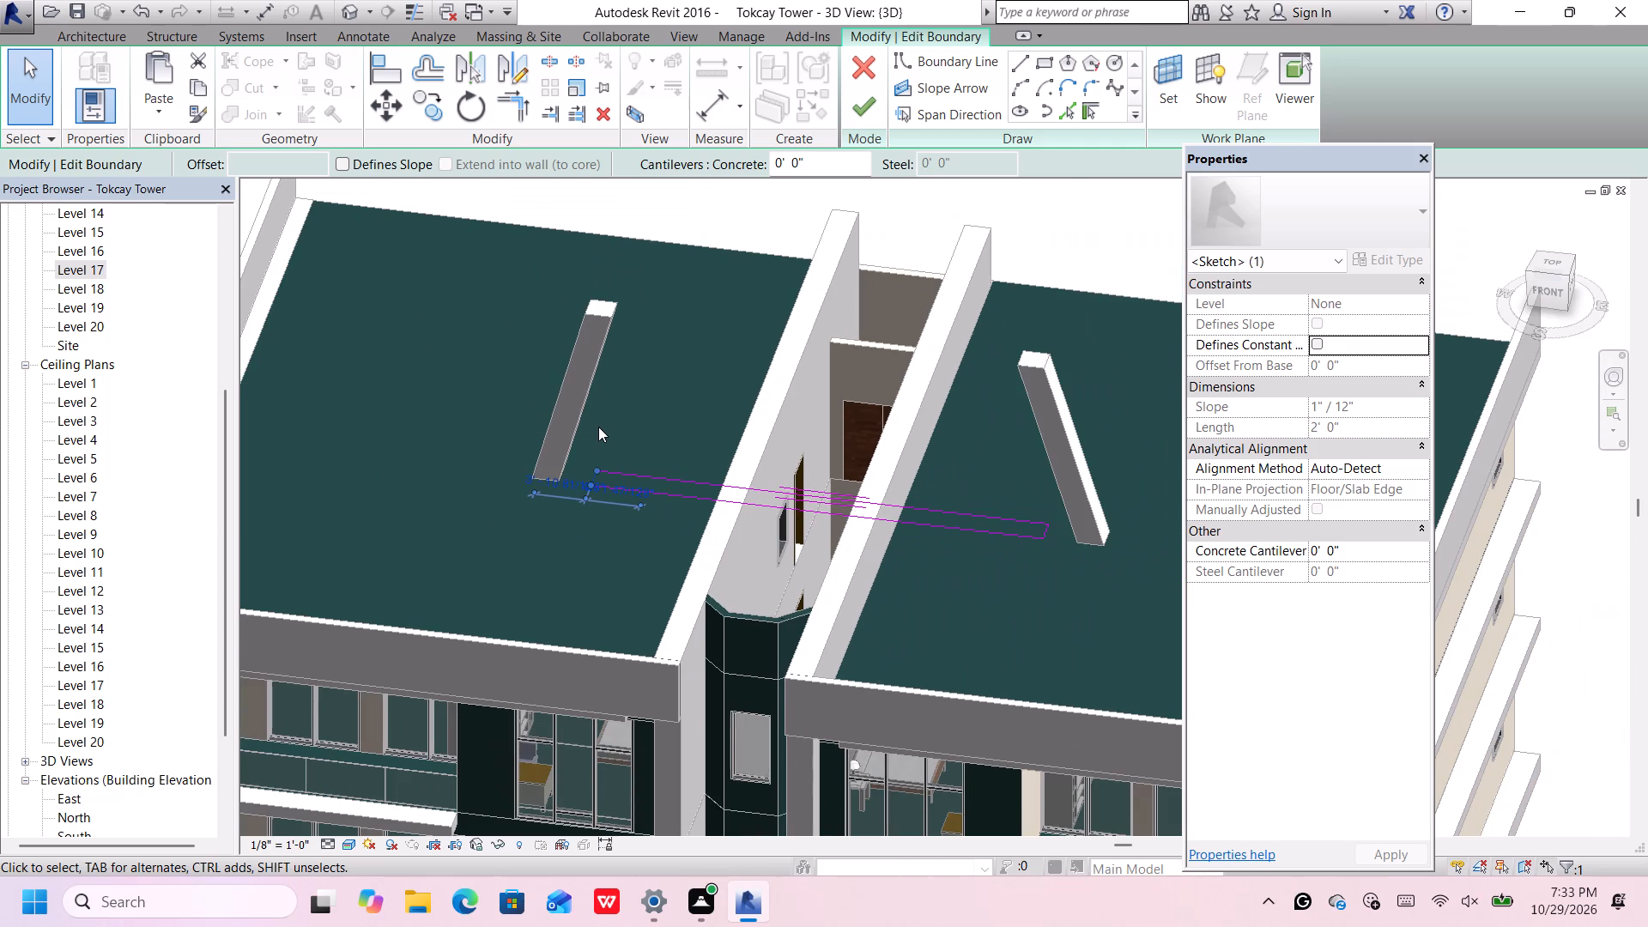
# Nudge the slab boundary's west edge one more increment east and finish the boundary sketch.
pyautogui.press('Right')
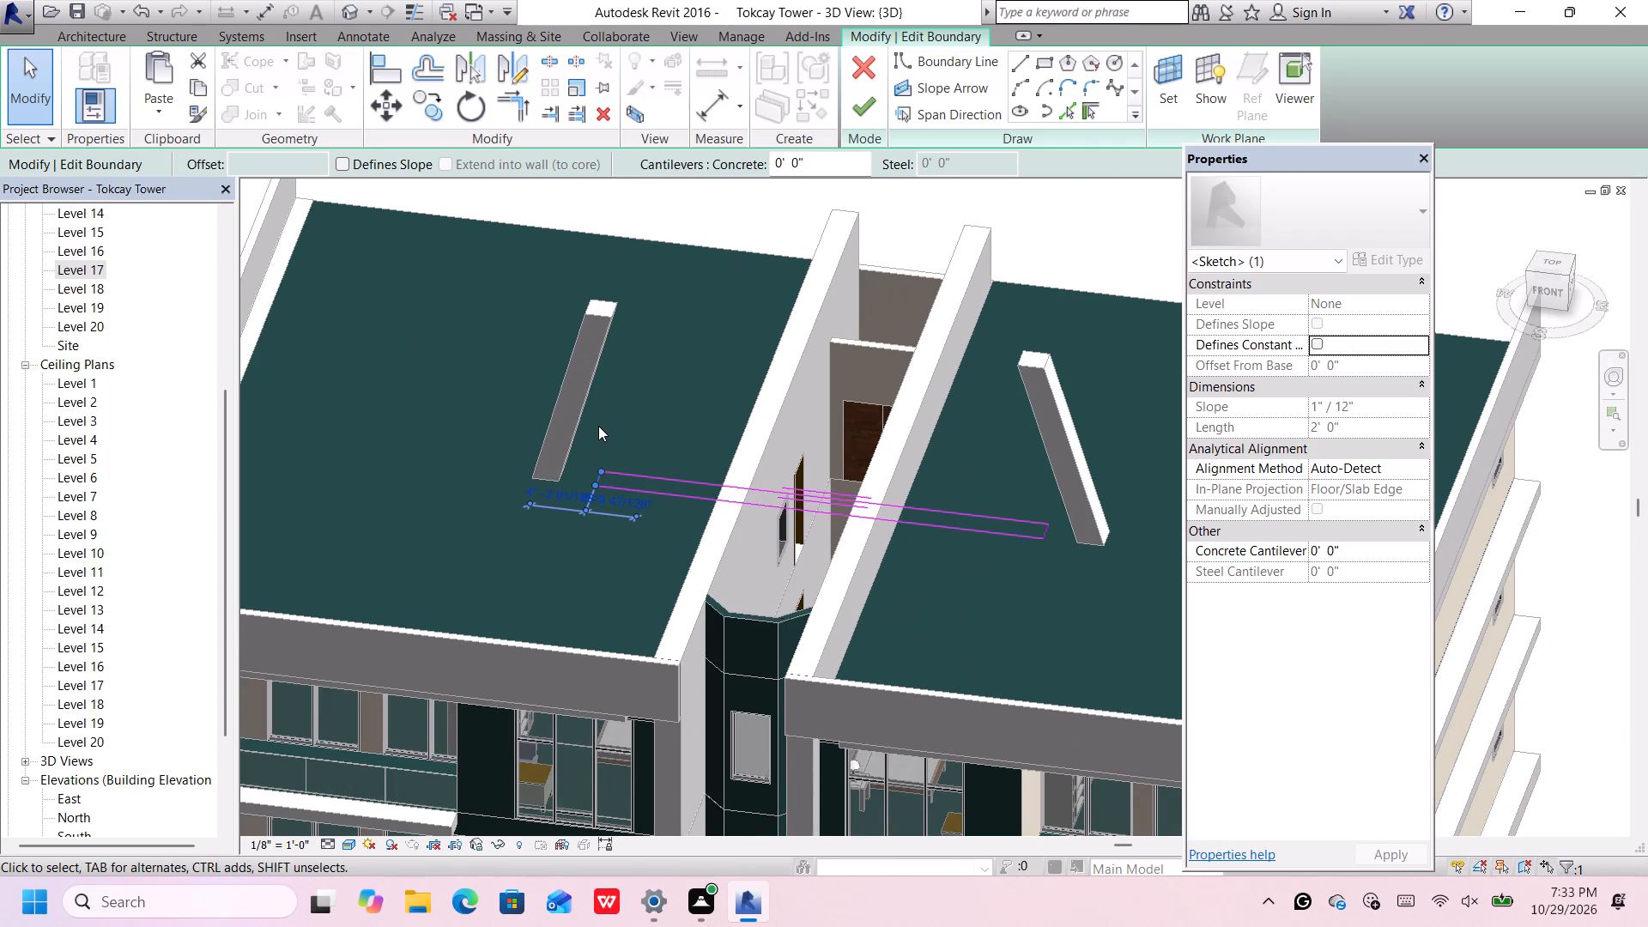
pyautogui.scroll(2, 598, 426)
pyautogui.moveTo(598, 427); pyautogui.dragTo(597, 437, button='middle')
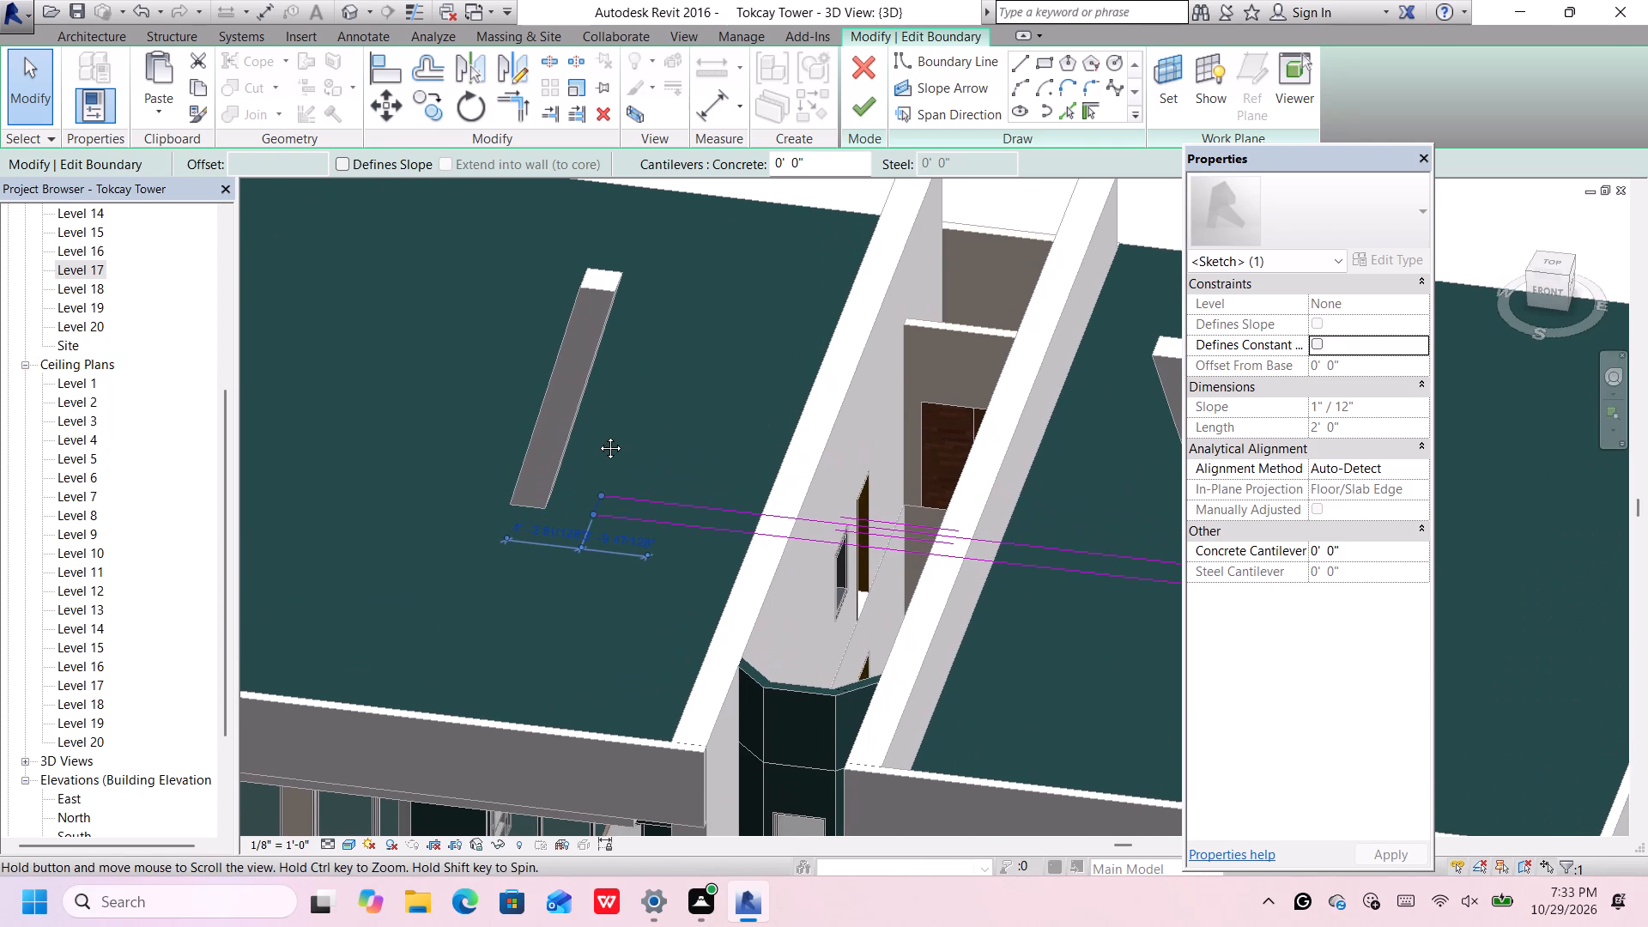
pyautogui.click(865, 109)
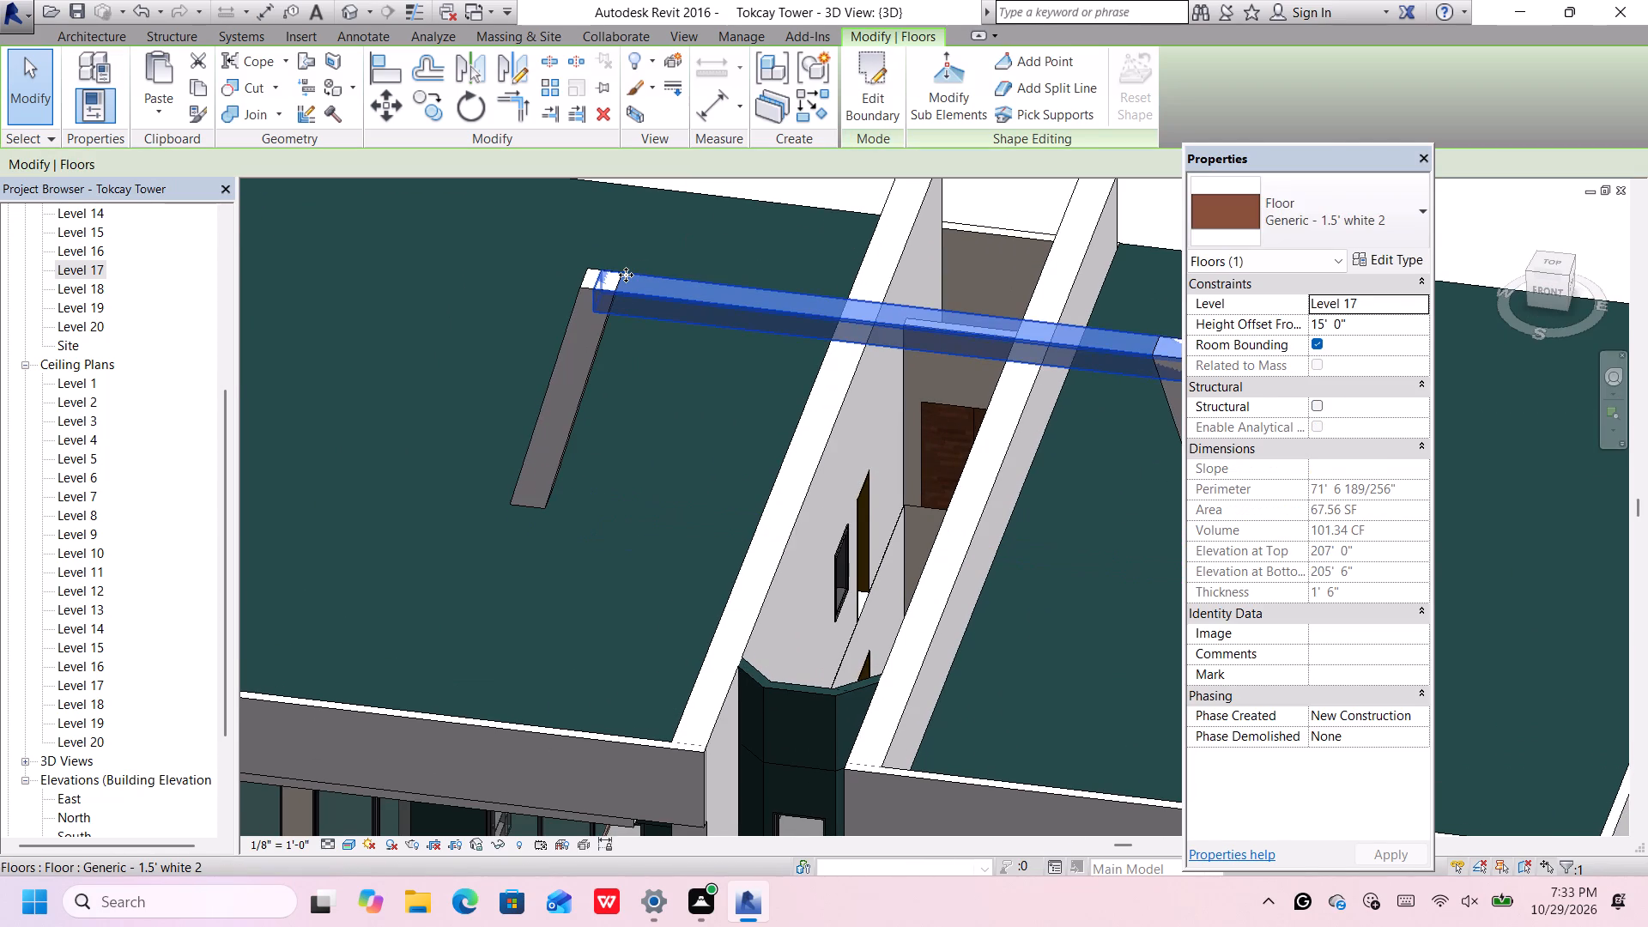
# Examine how both ends of the white slab meet the tops of the east and west slanted walls.
pyautogui.scroll(-2, 626, 275)
pyautogui.scroll(3, 1053, 342)
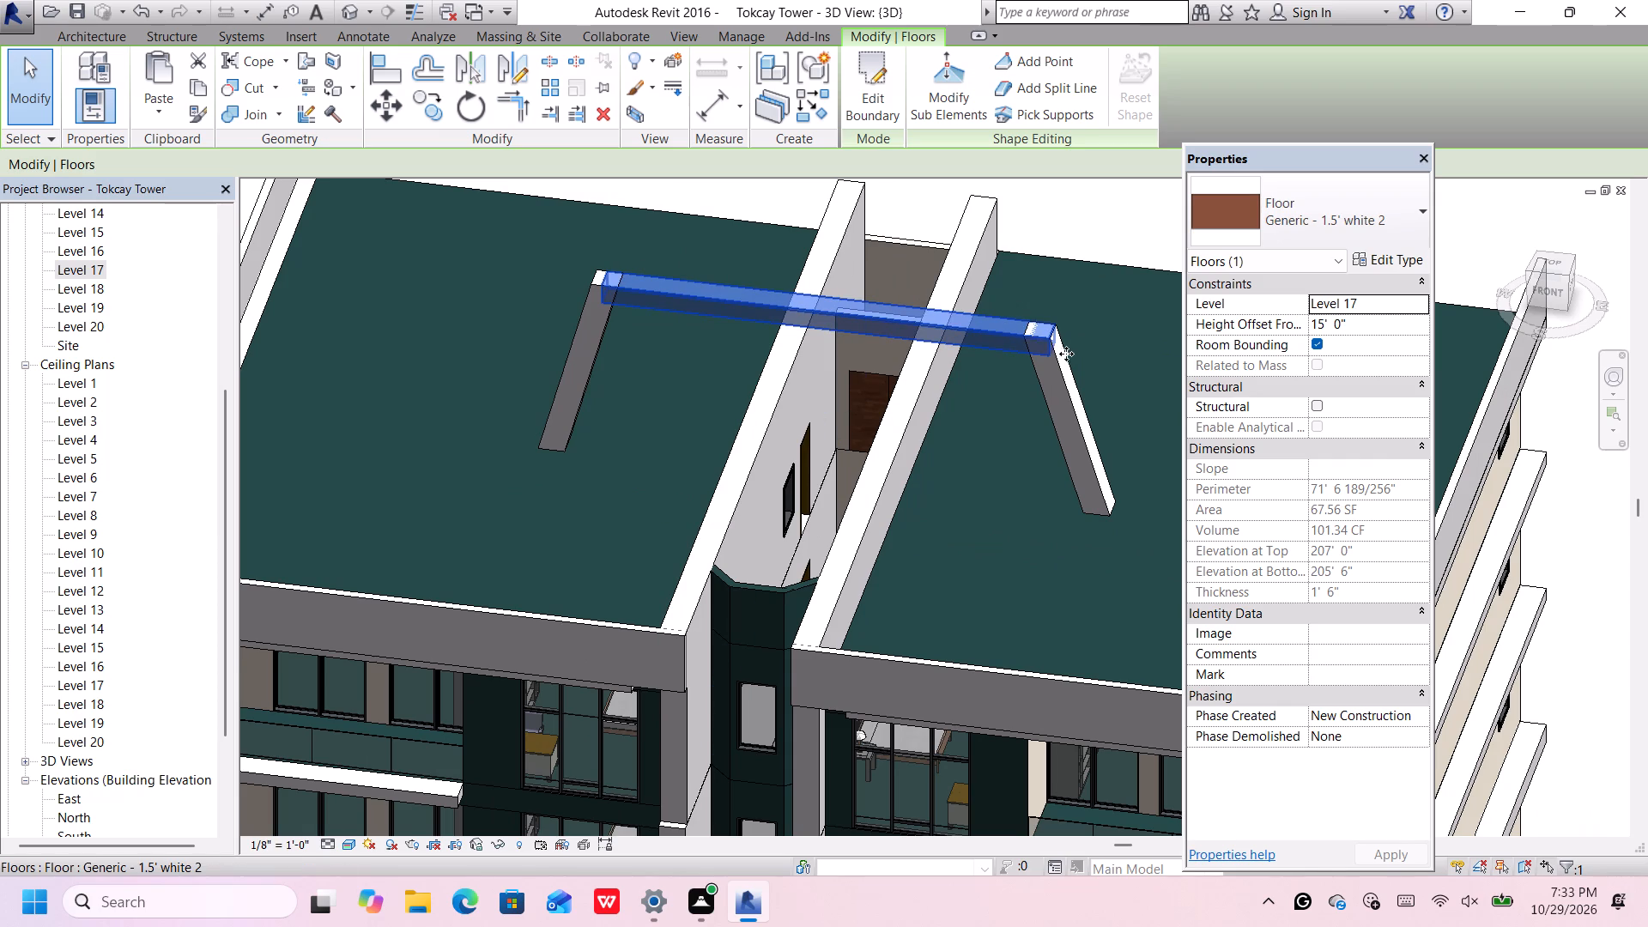
pyautogui.scroll(10, 1066, 354)
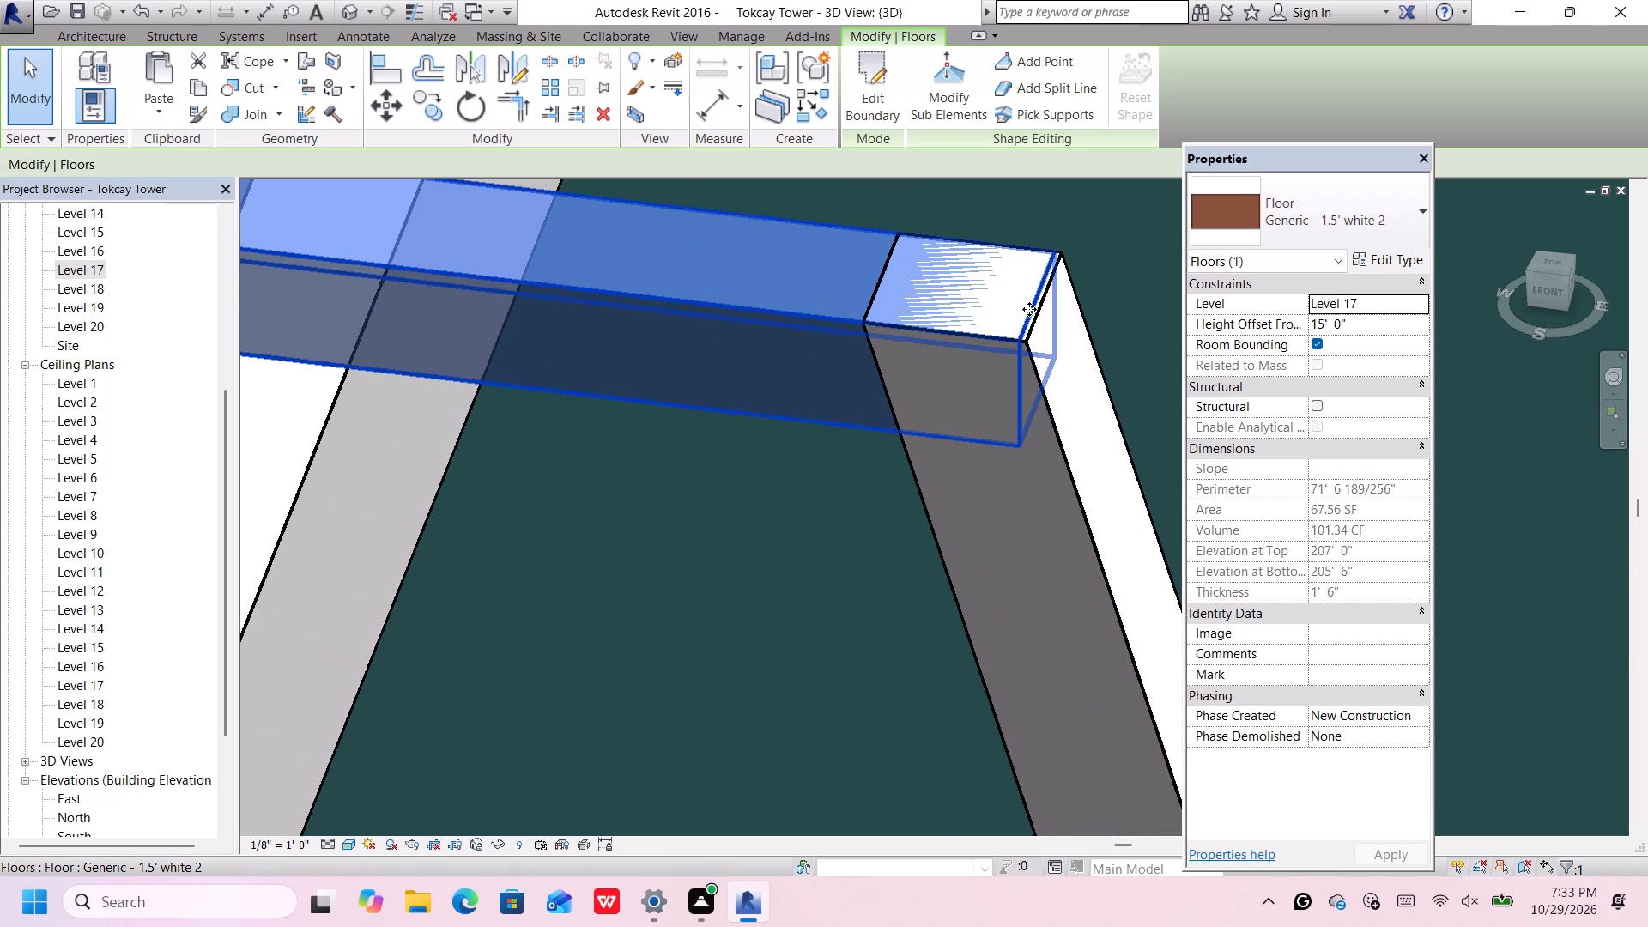
pyautogui.scroll(-8, 1029, 309)
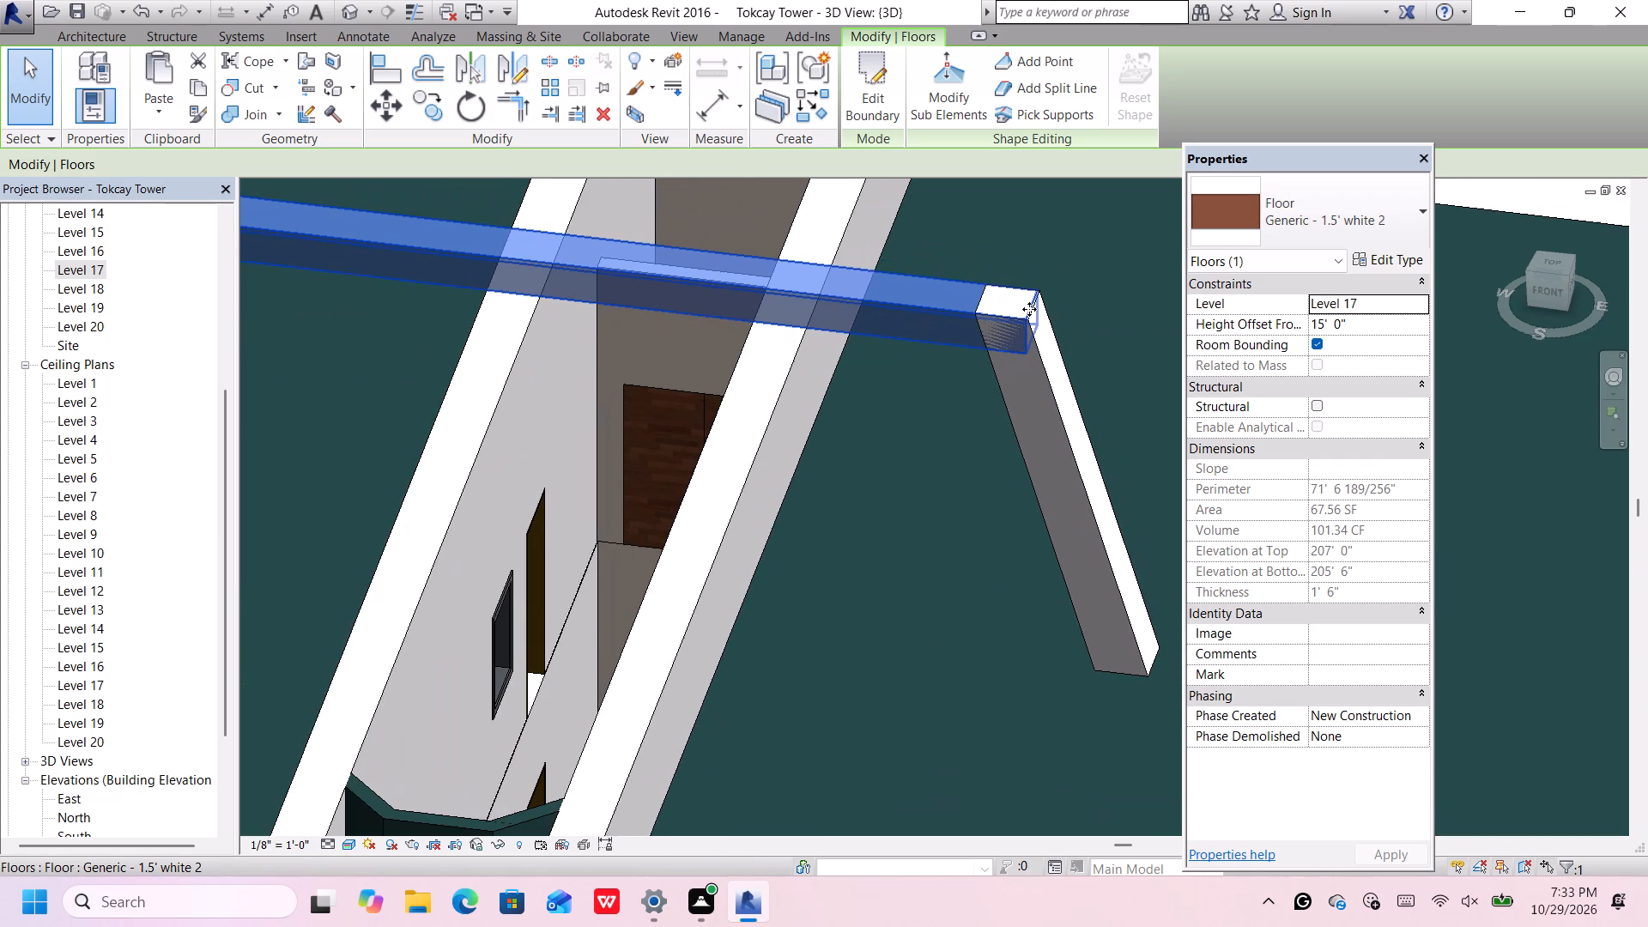
pyautogui.moveTo(1029, 310); pyautogui.dragTo(1072, 354, button='middle')
pyautogui.scroll(-5, 1072, 352)
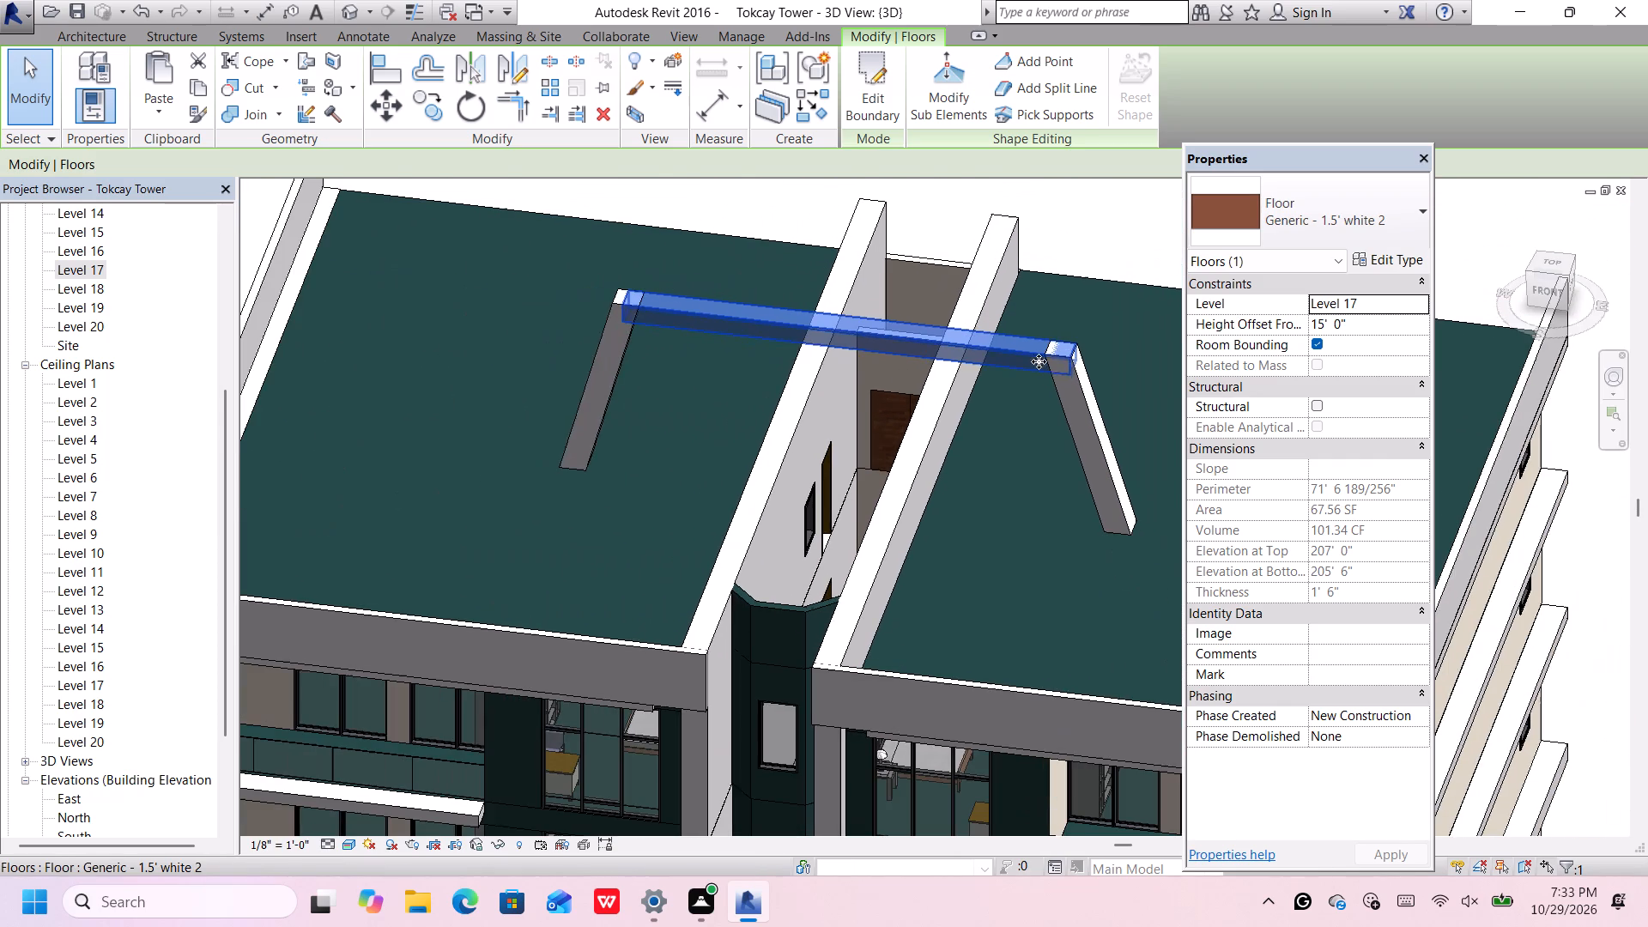
pyautogui.scroll(10, 621, 306)
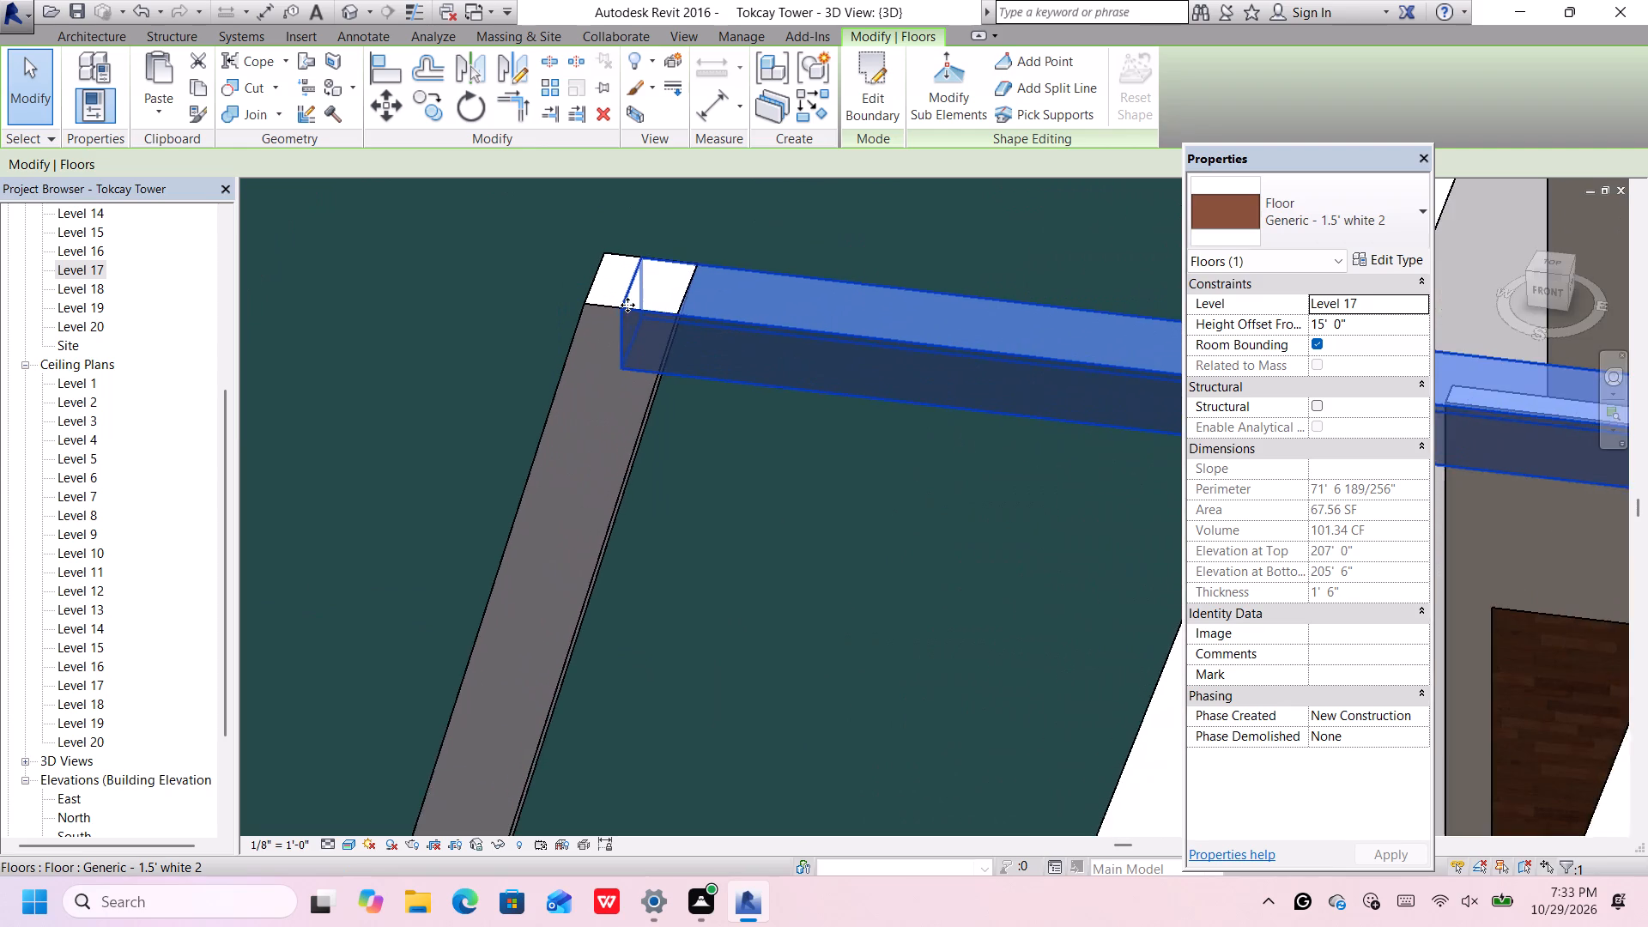
pyautogui.scroll(-11, 627, 305)
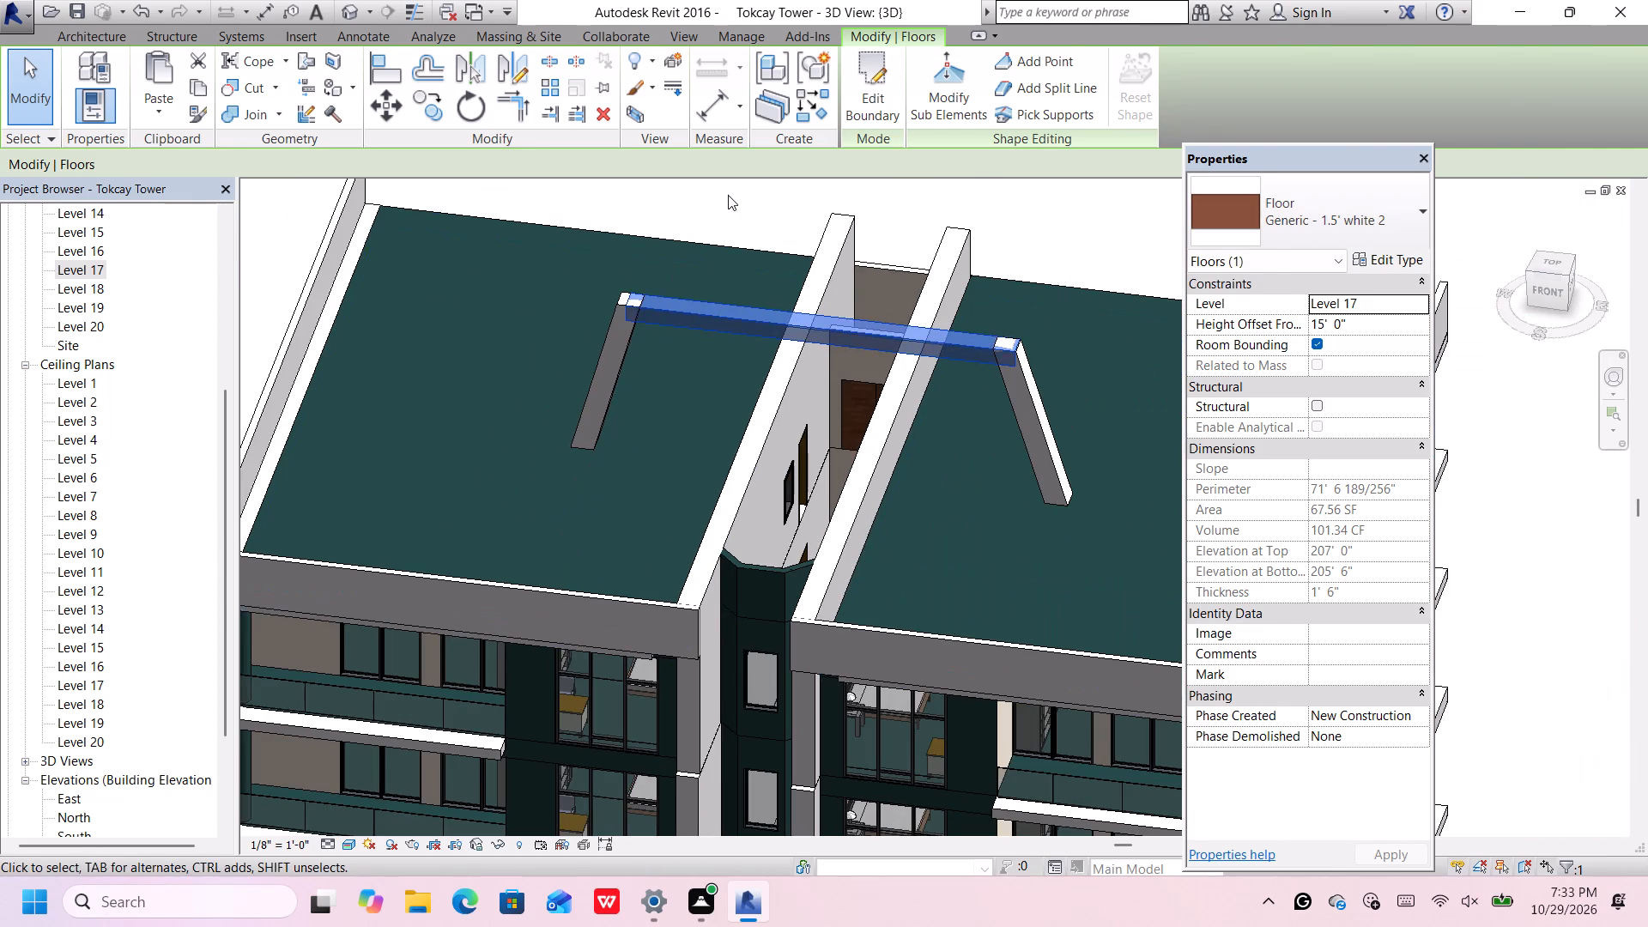
pyautogui.click(729, 195)
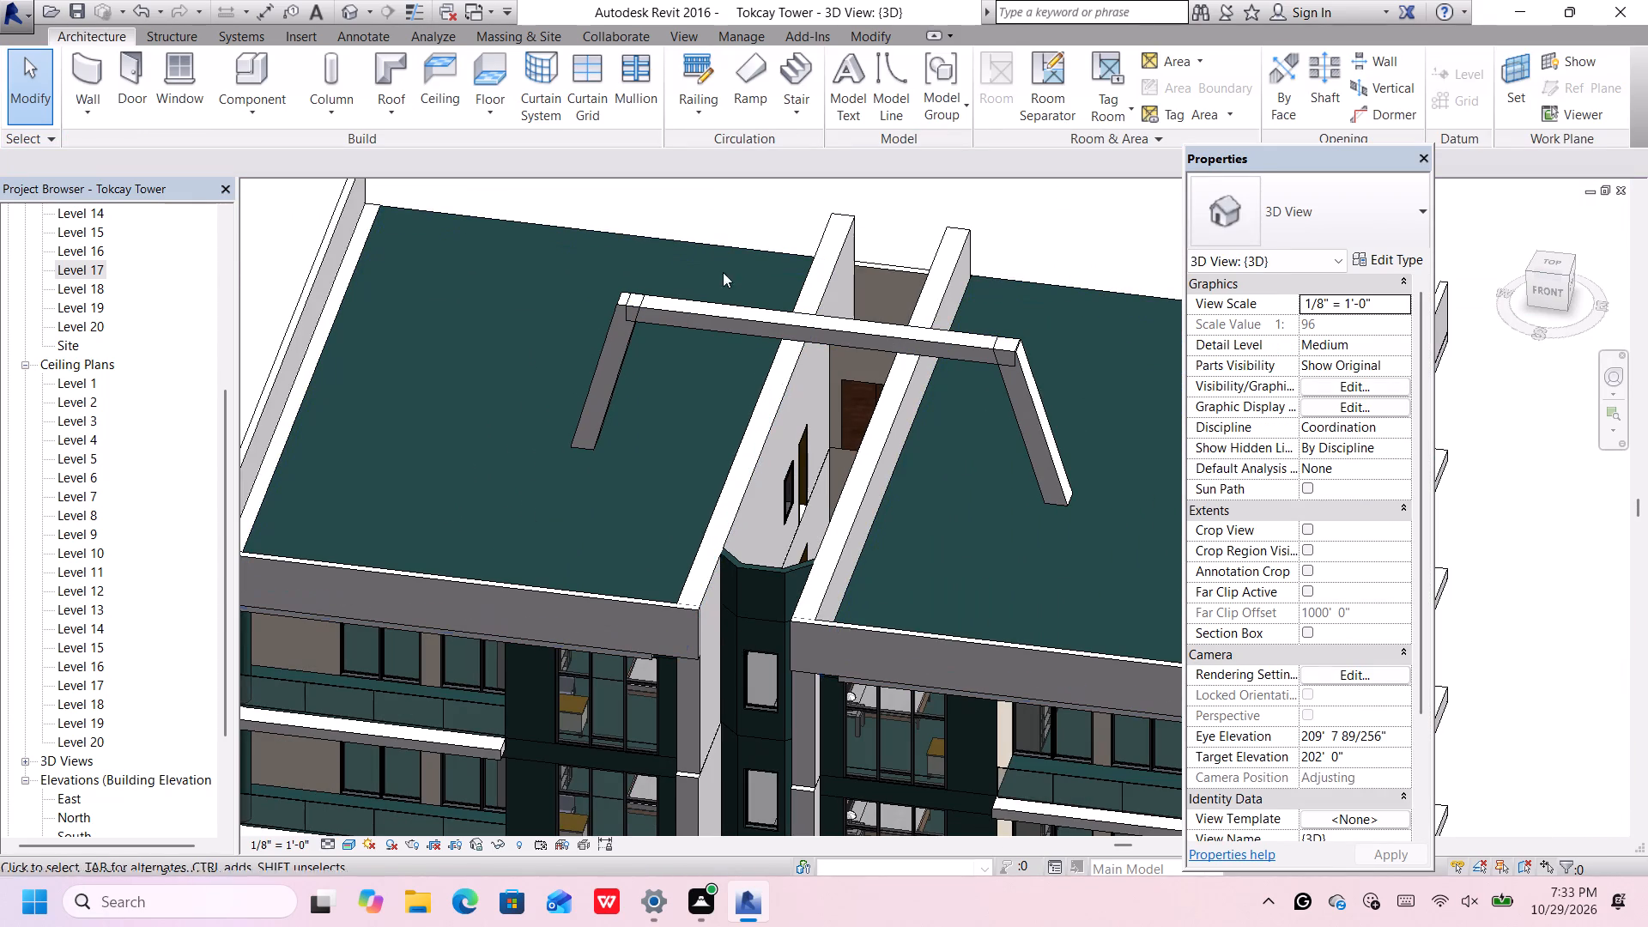
# Group the white slab and the two slanted walls into one model group, keeping the default name.
pyautogui.click(992, 351)
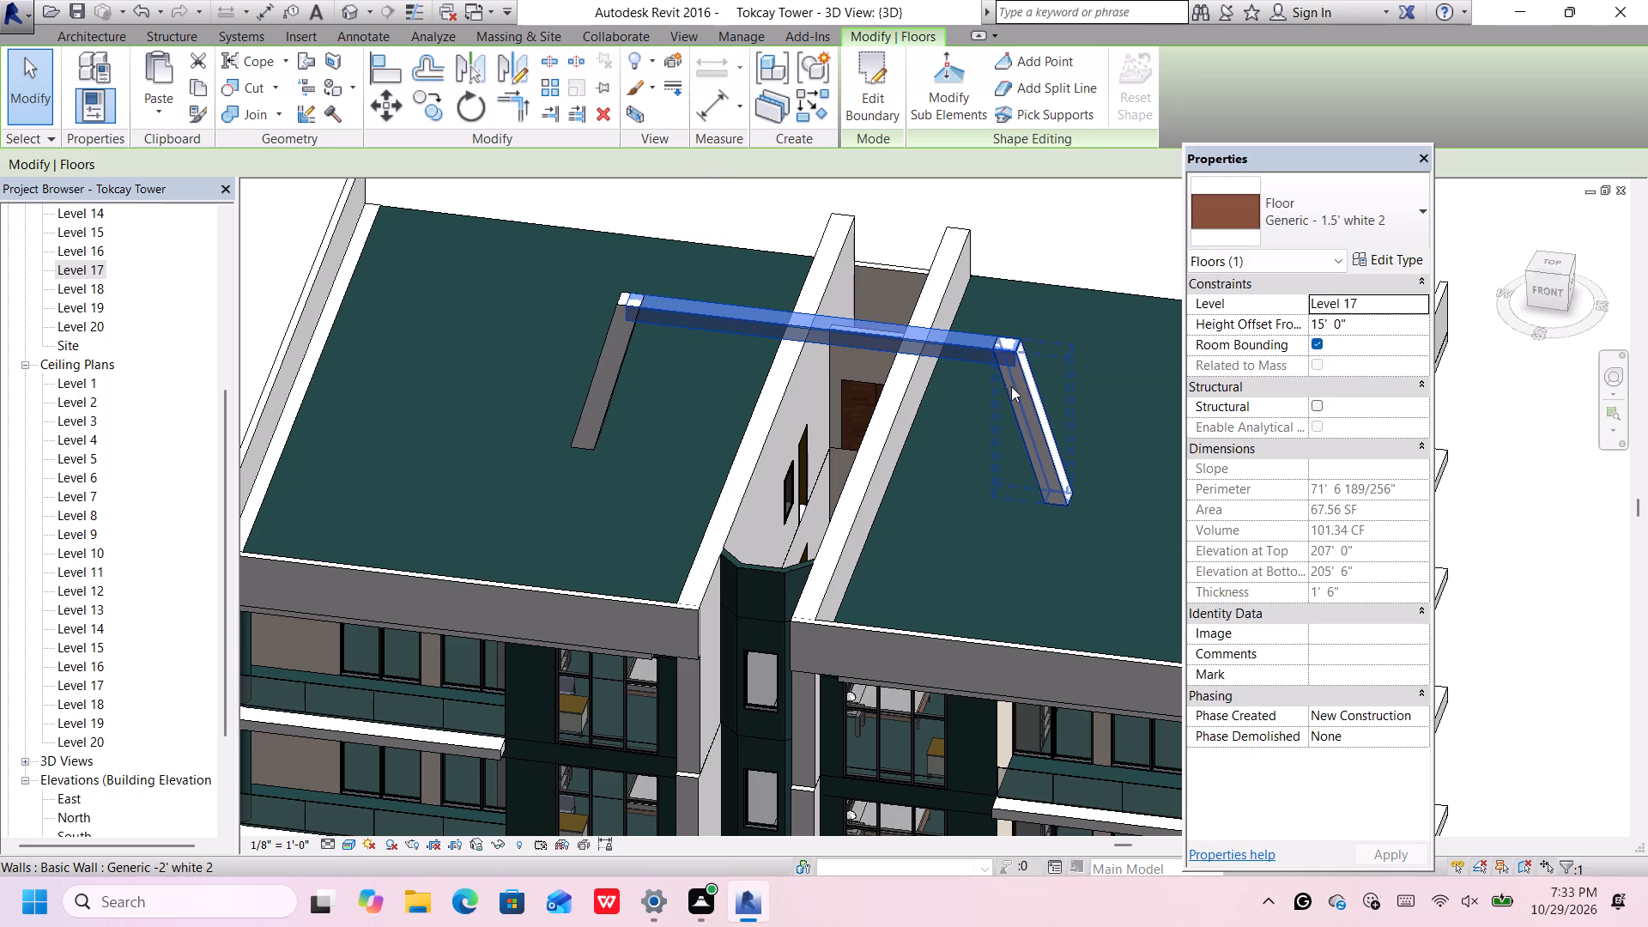
pyautogui.keyDown('ctrl'); pyautogui.click(1029, 404); pyautogui.keyUp('ctrl')
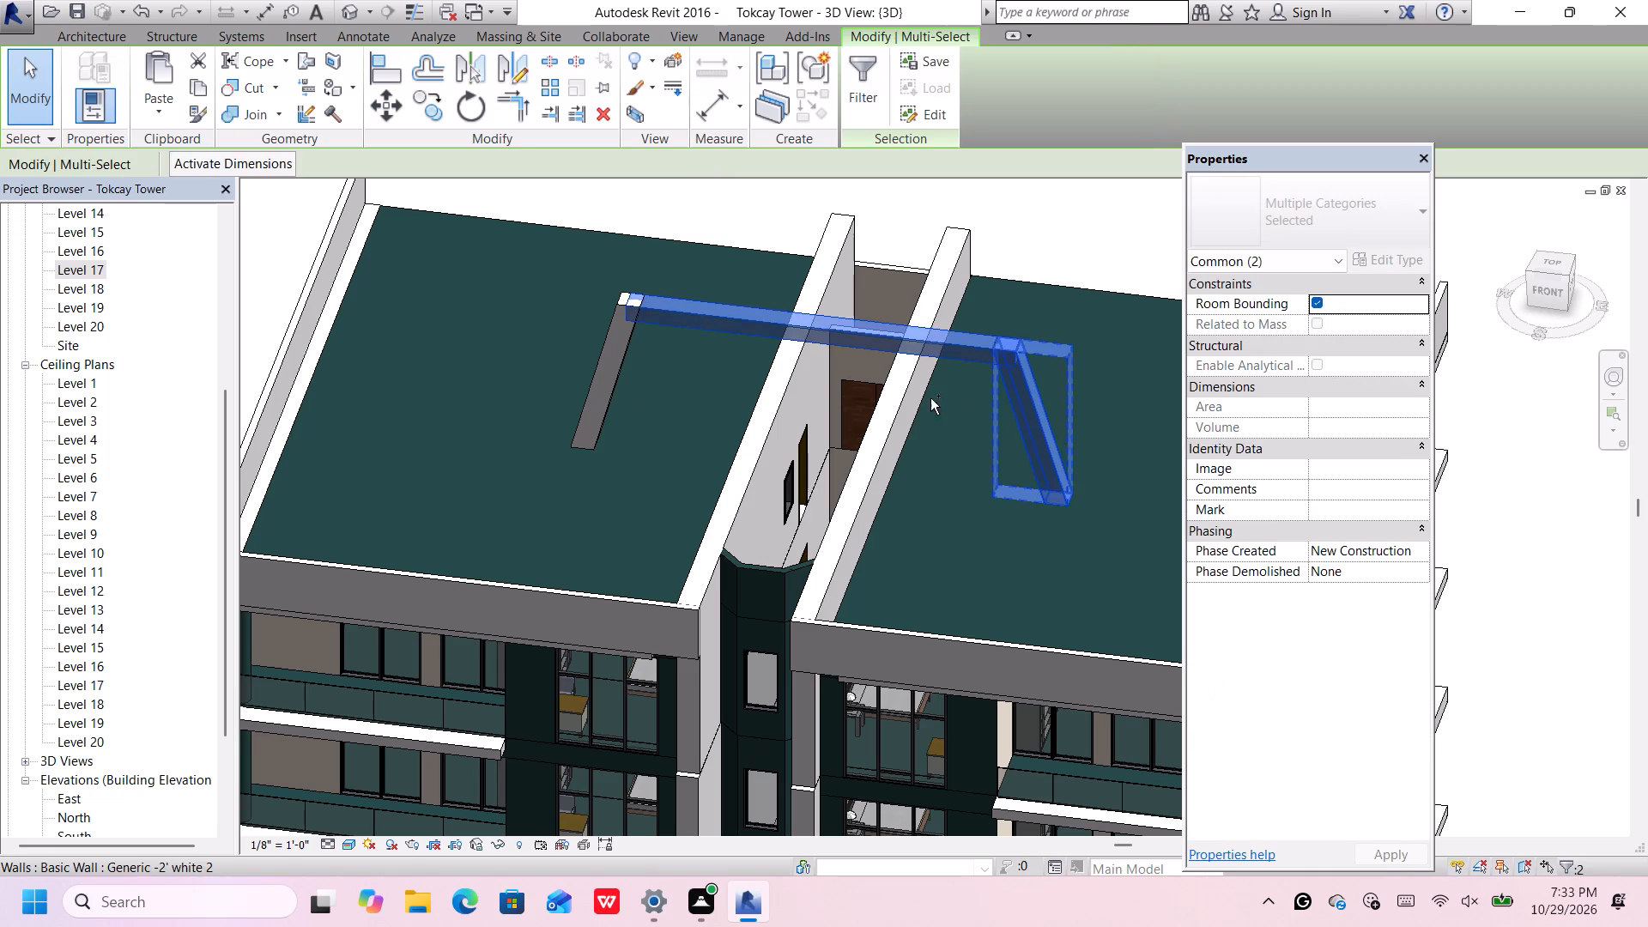
pyautogui.keyDown('ctrl'); pyautogui.click(604, 336); pyautogui.keyUp('ctrl')
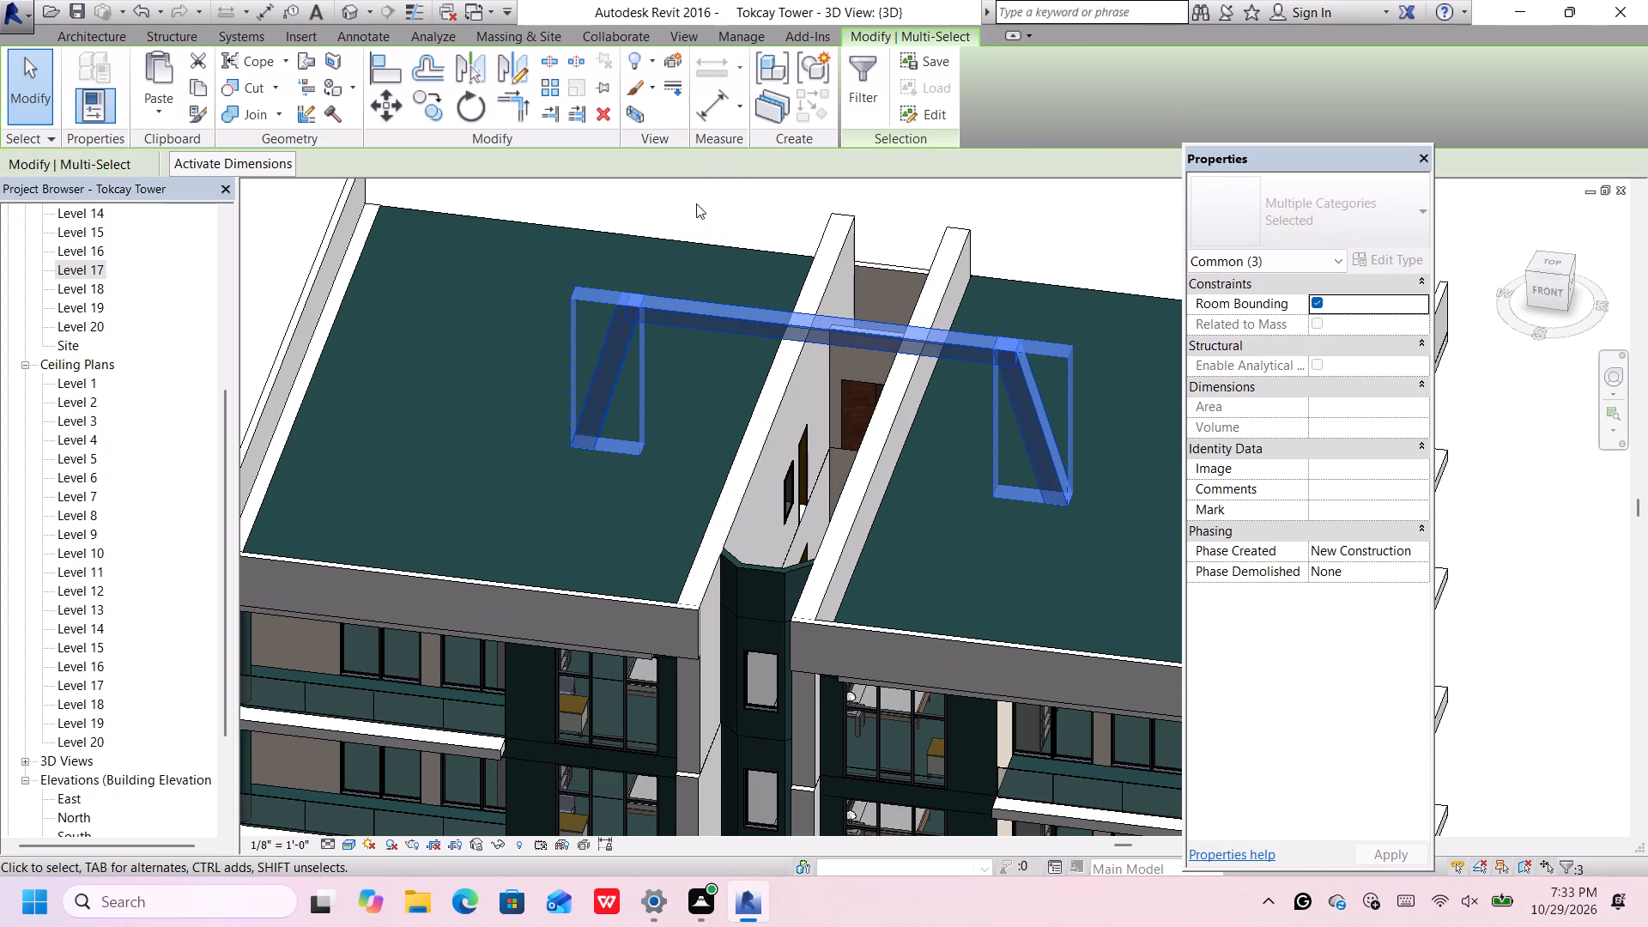
pyautogui.click(810, 64)
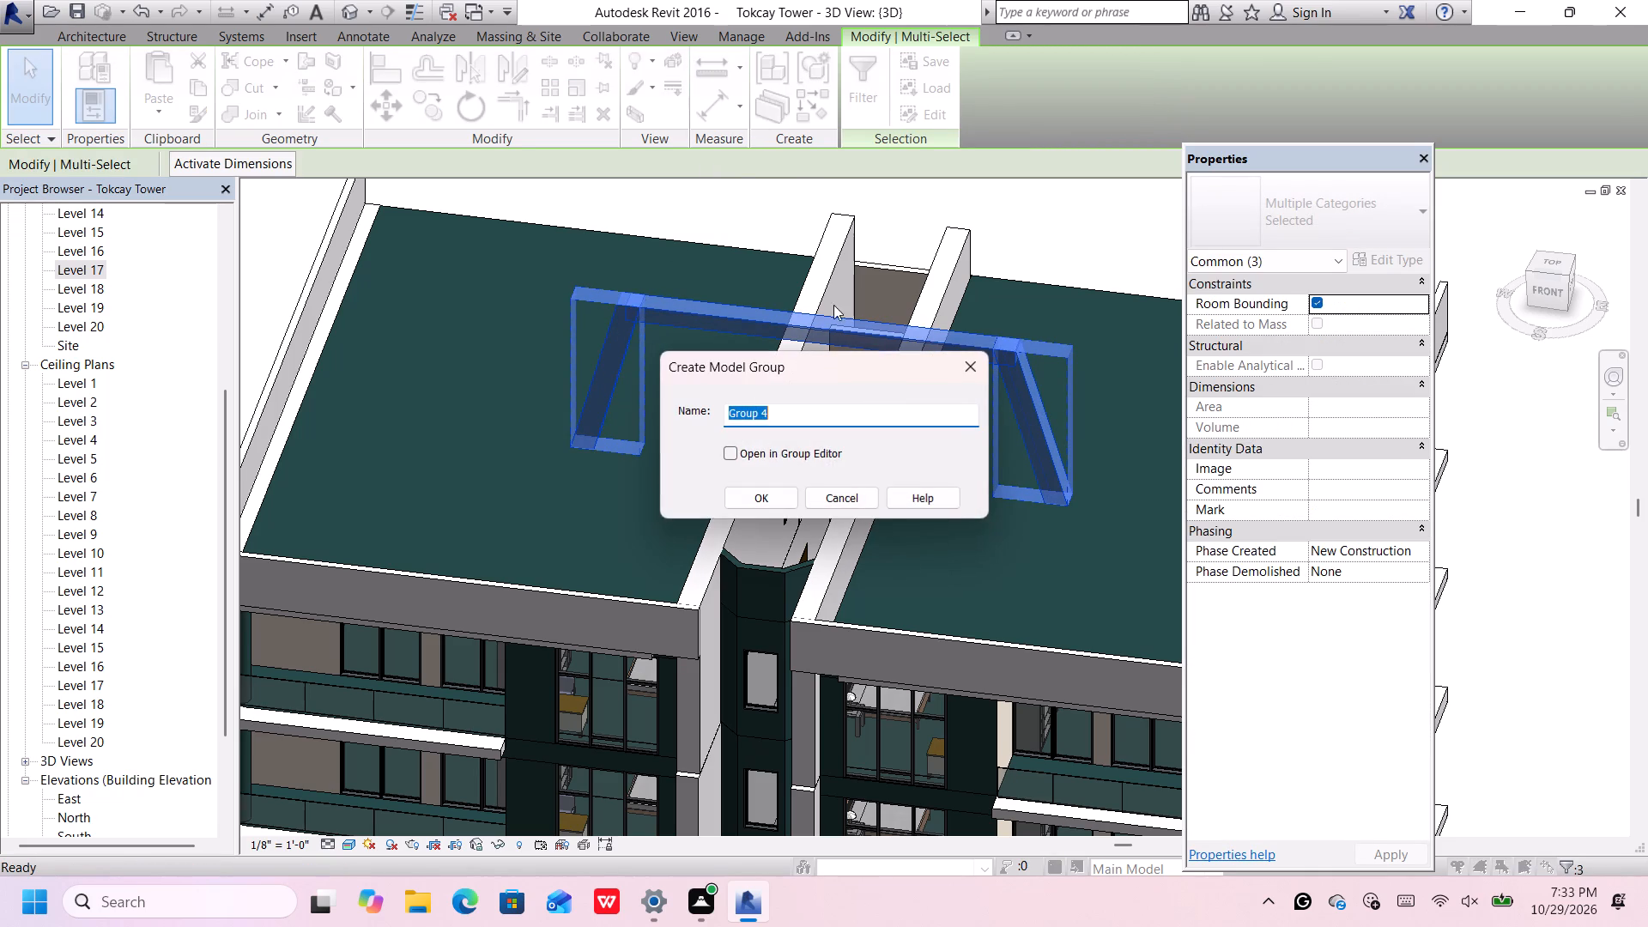
pyautogui.click(756, 502)
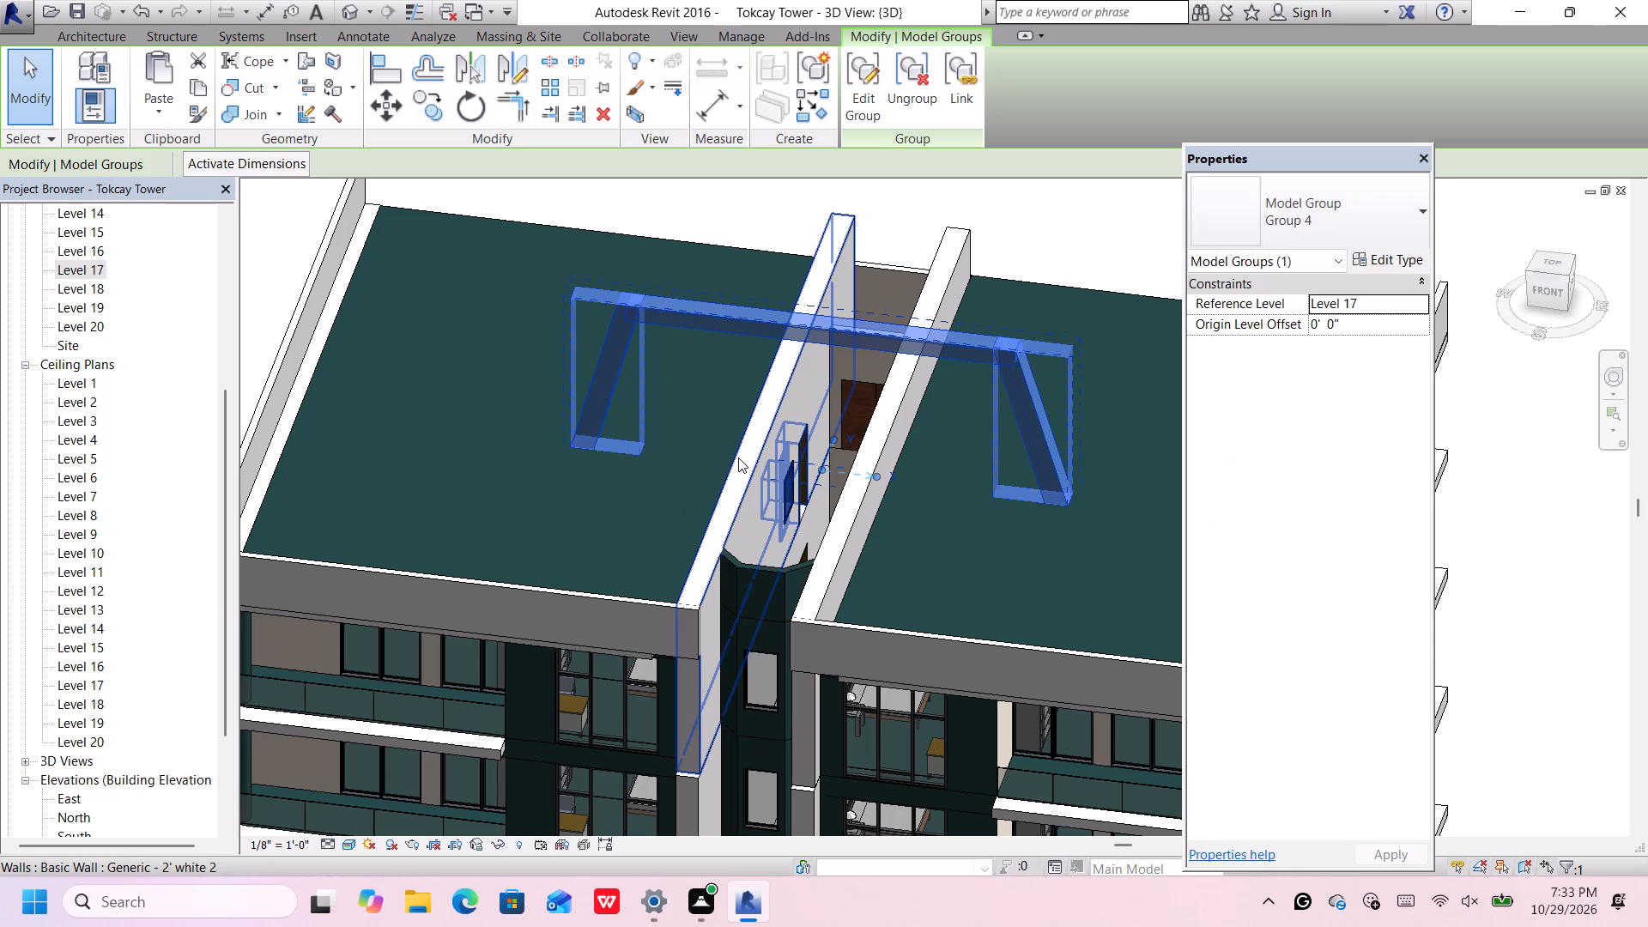
# Copy the slab-and-walls group 4' north across the roof, starting from the base corner of the east slanted wall.
pyautogui.moveTo(702, 254); pyautogui.dragTo(557, 320, button='middle')
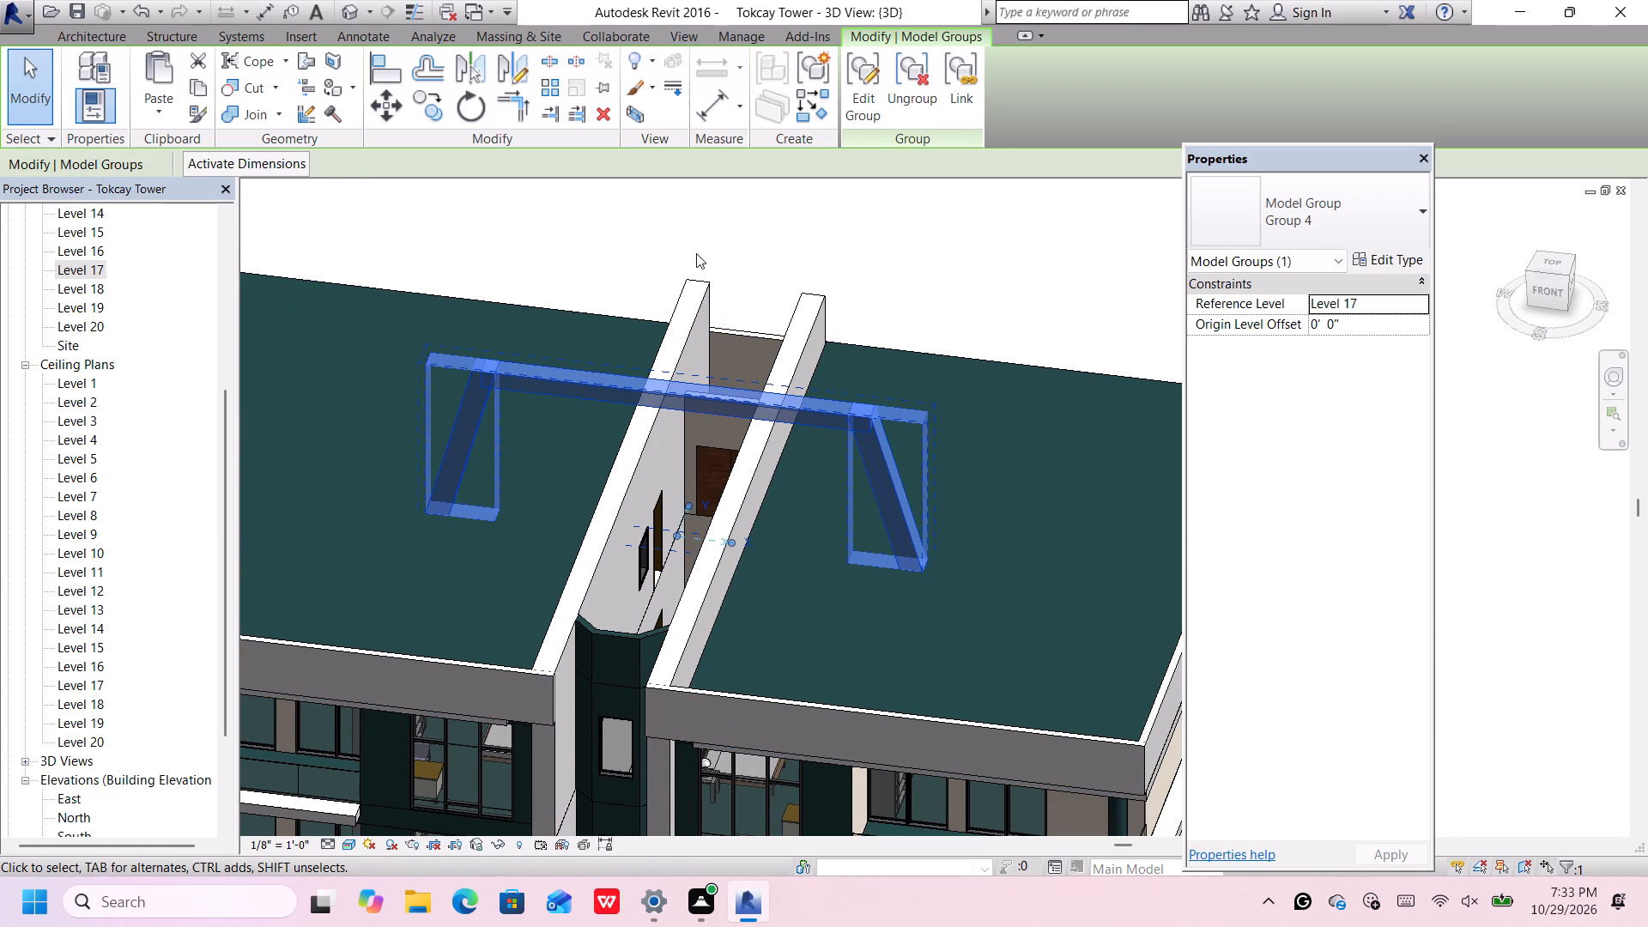
pyautogui.click(430, 109)
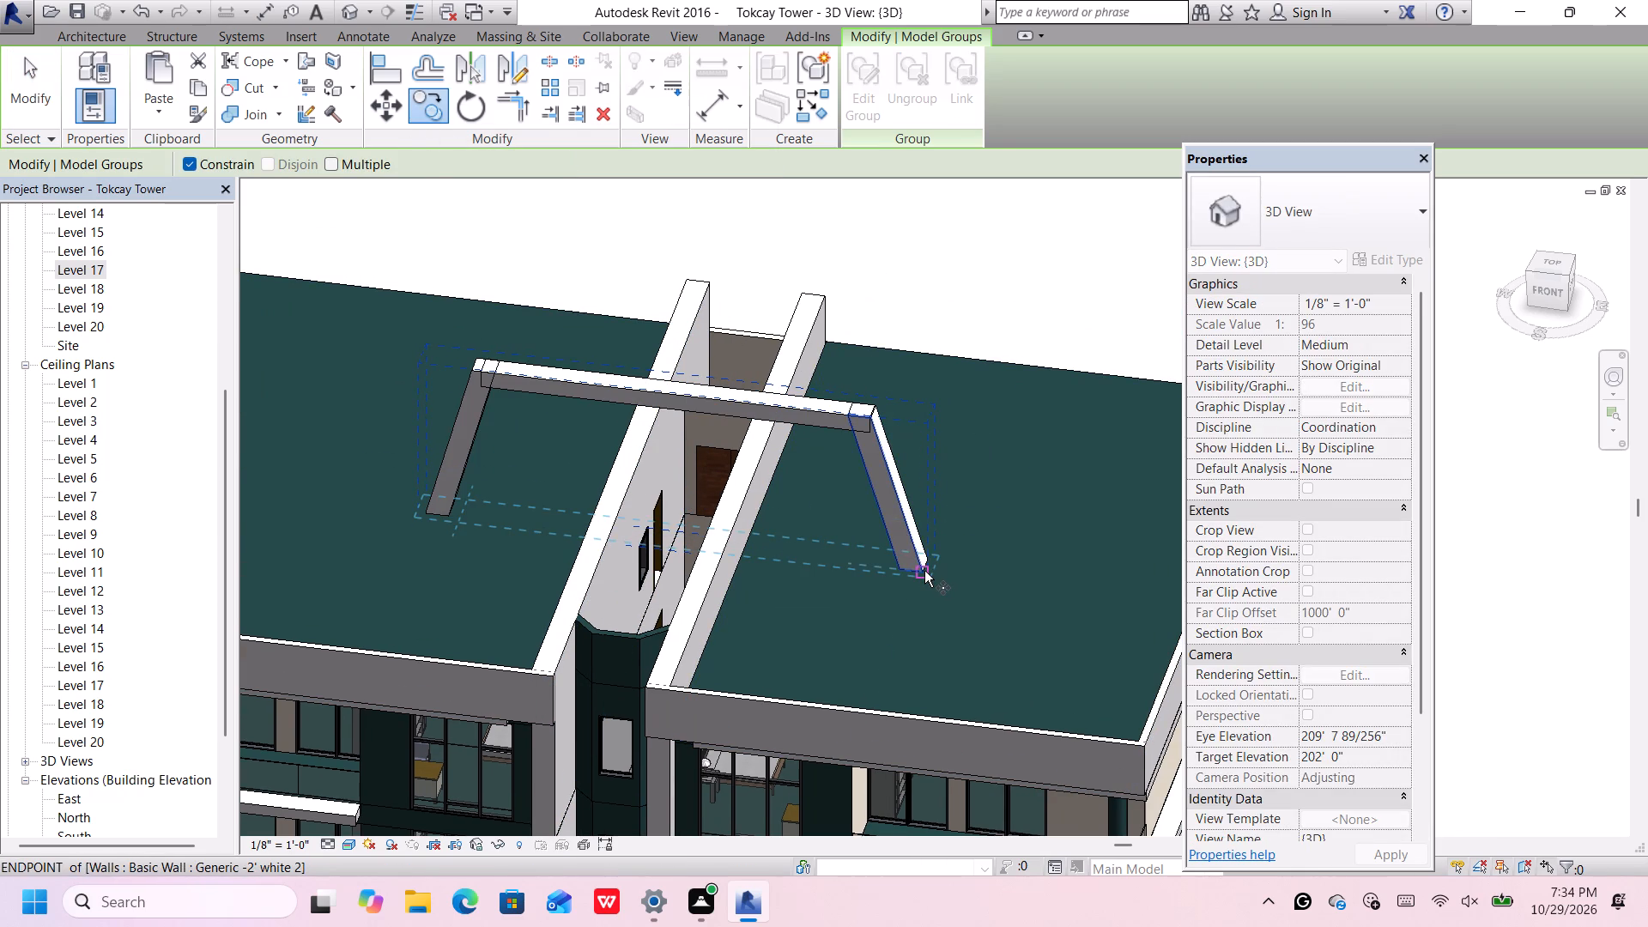
pyautogui.click(924, 571)
pyautogui.scroll(2, 935, 523)
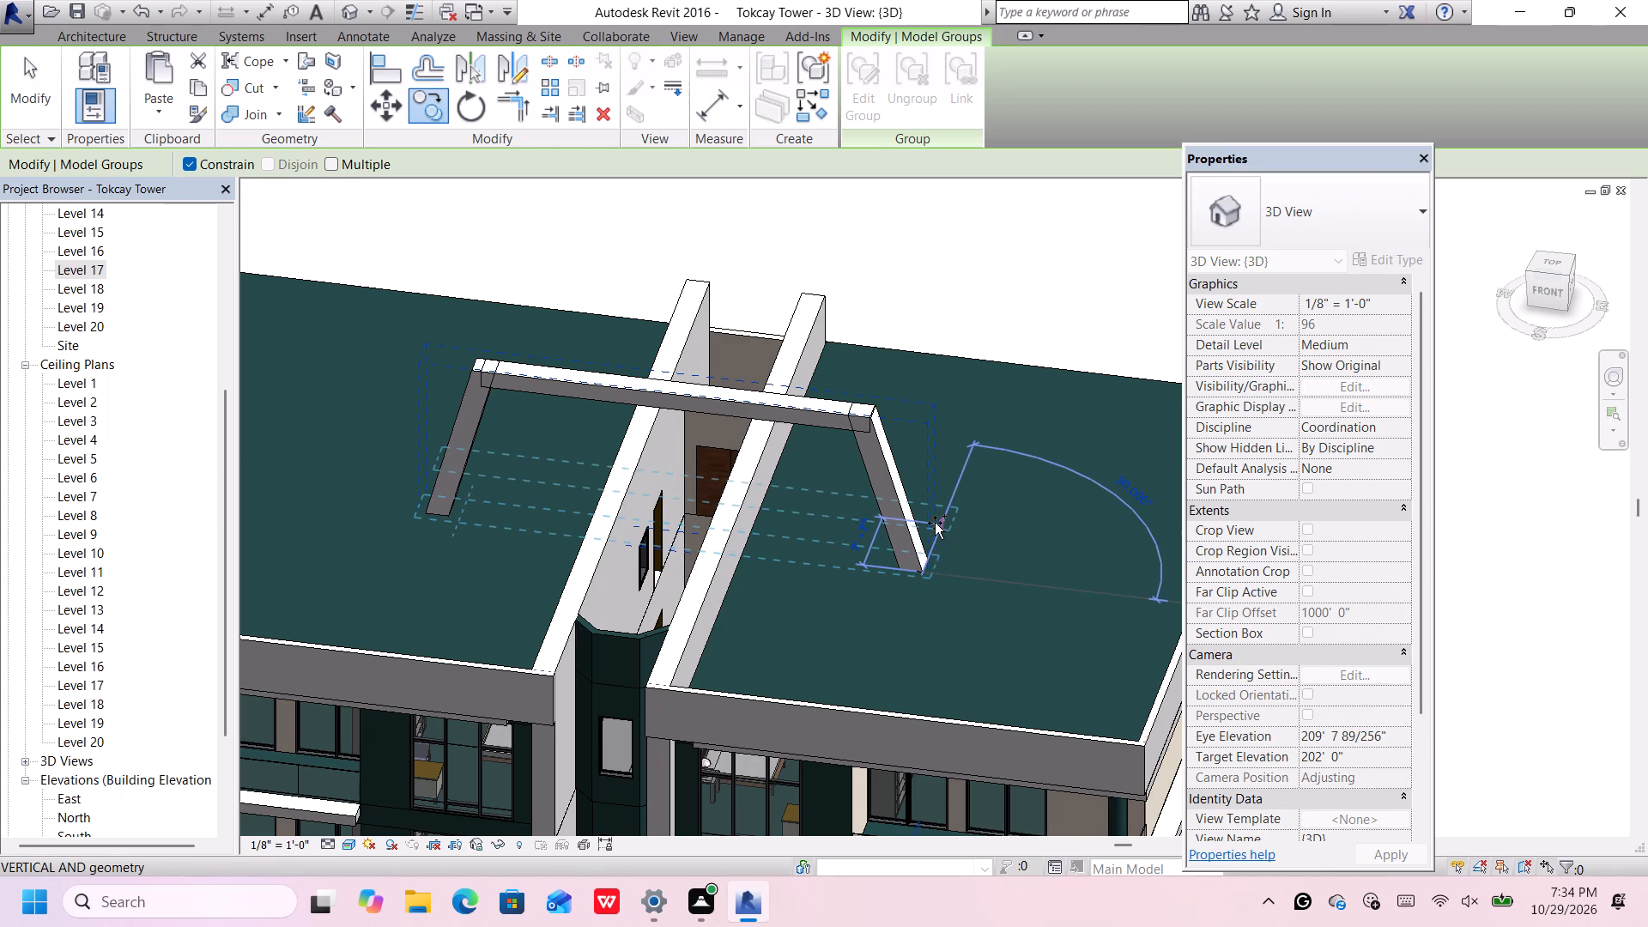
pyautogui.scroll(6, 935, 523)
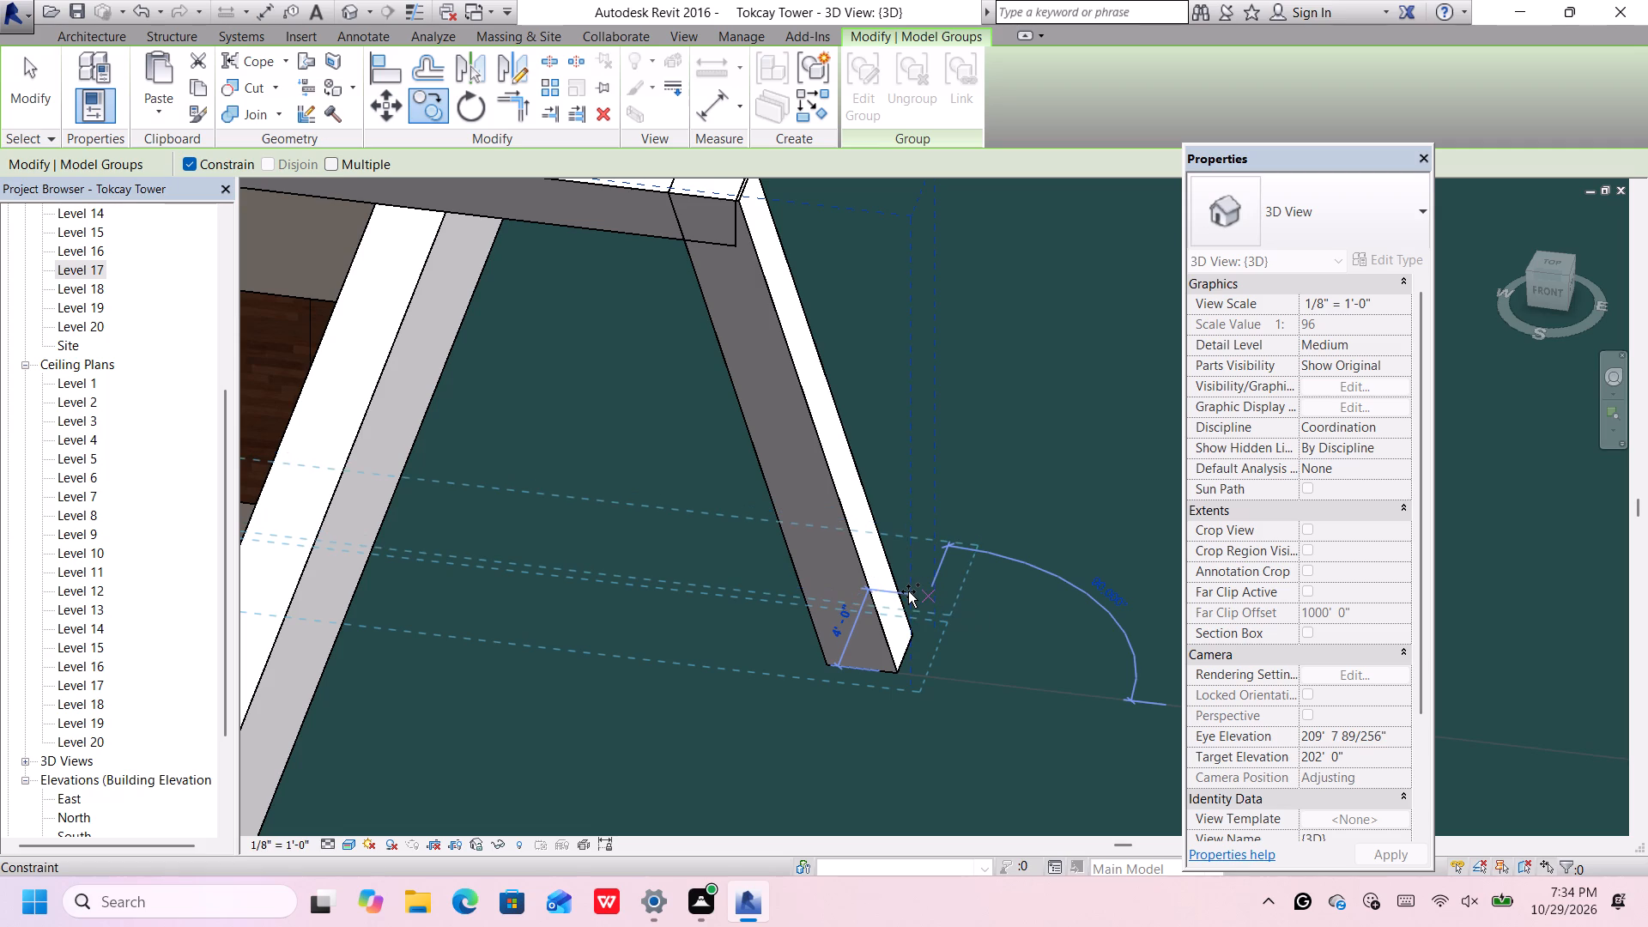
pyautogui.write("4'")
pyautogui.press('Return')
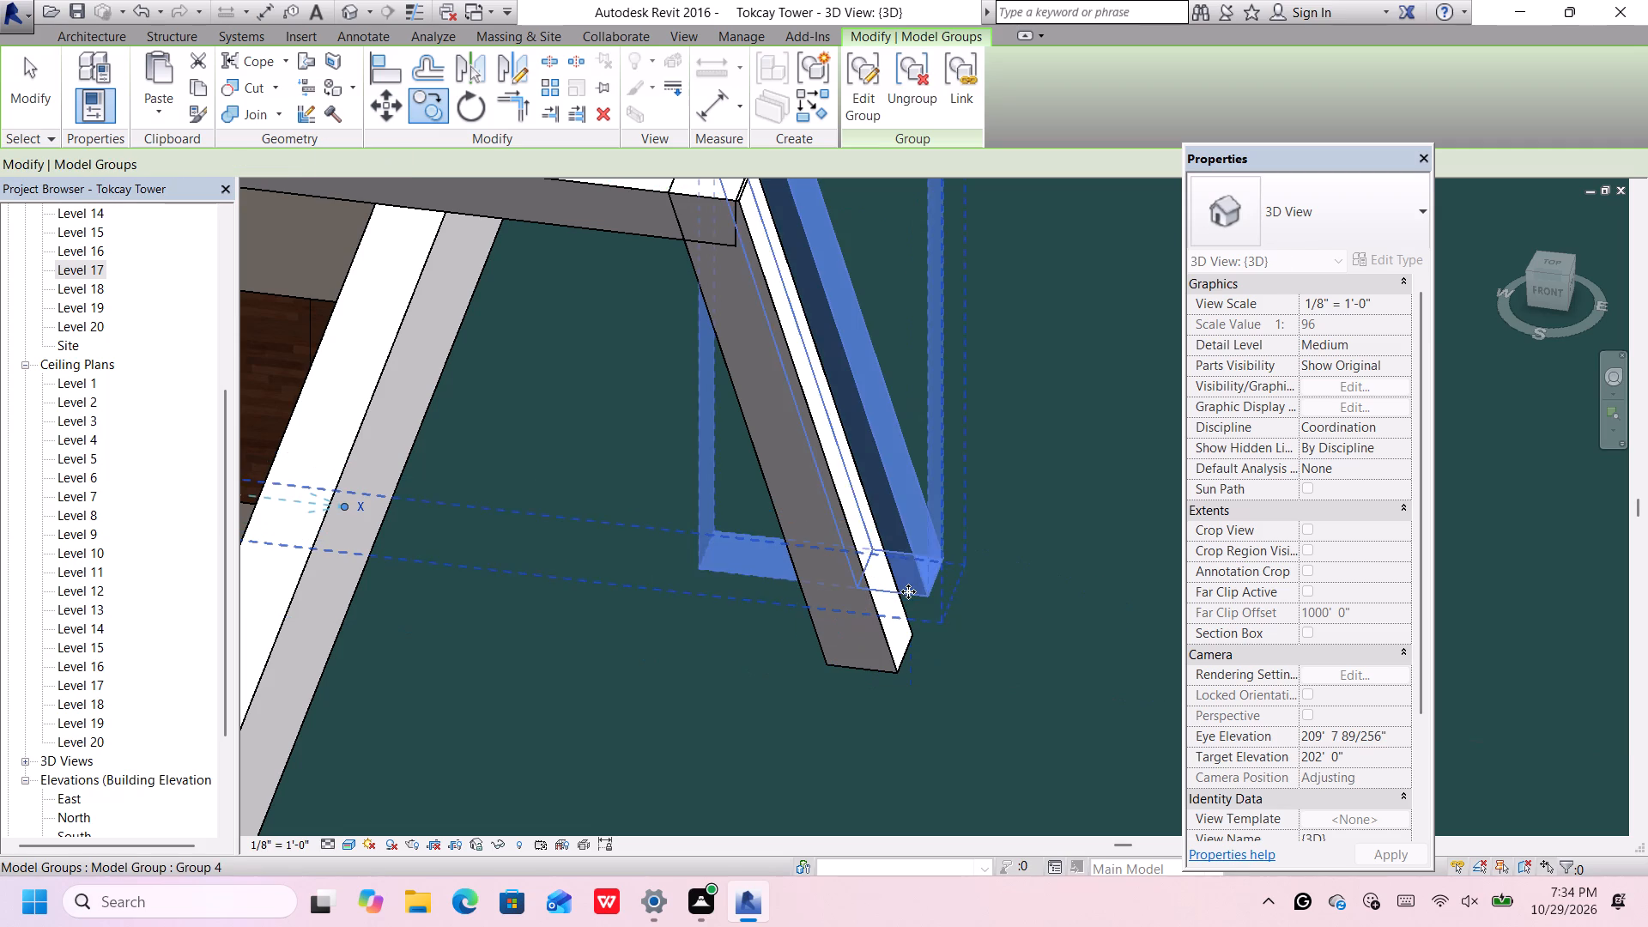
# Copy the newly made frame group another 4' north from its east wall's base corner, making a third frame.
pyautogui.moveTo(954, 555); pyautogui.dragTo(960, 601, button='middle')
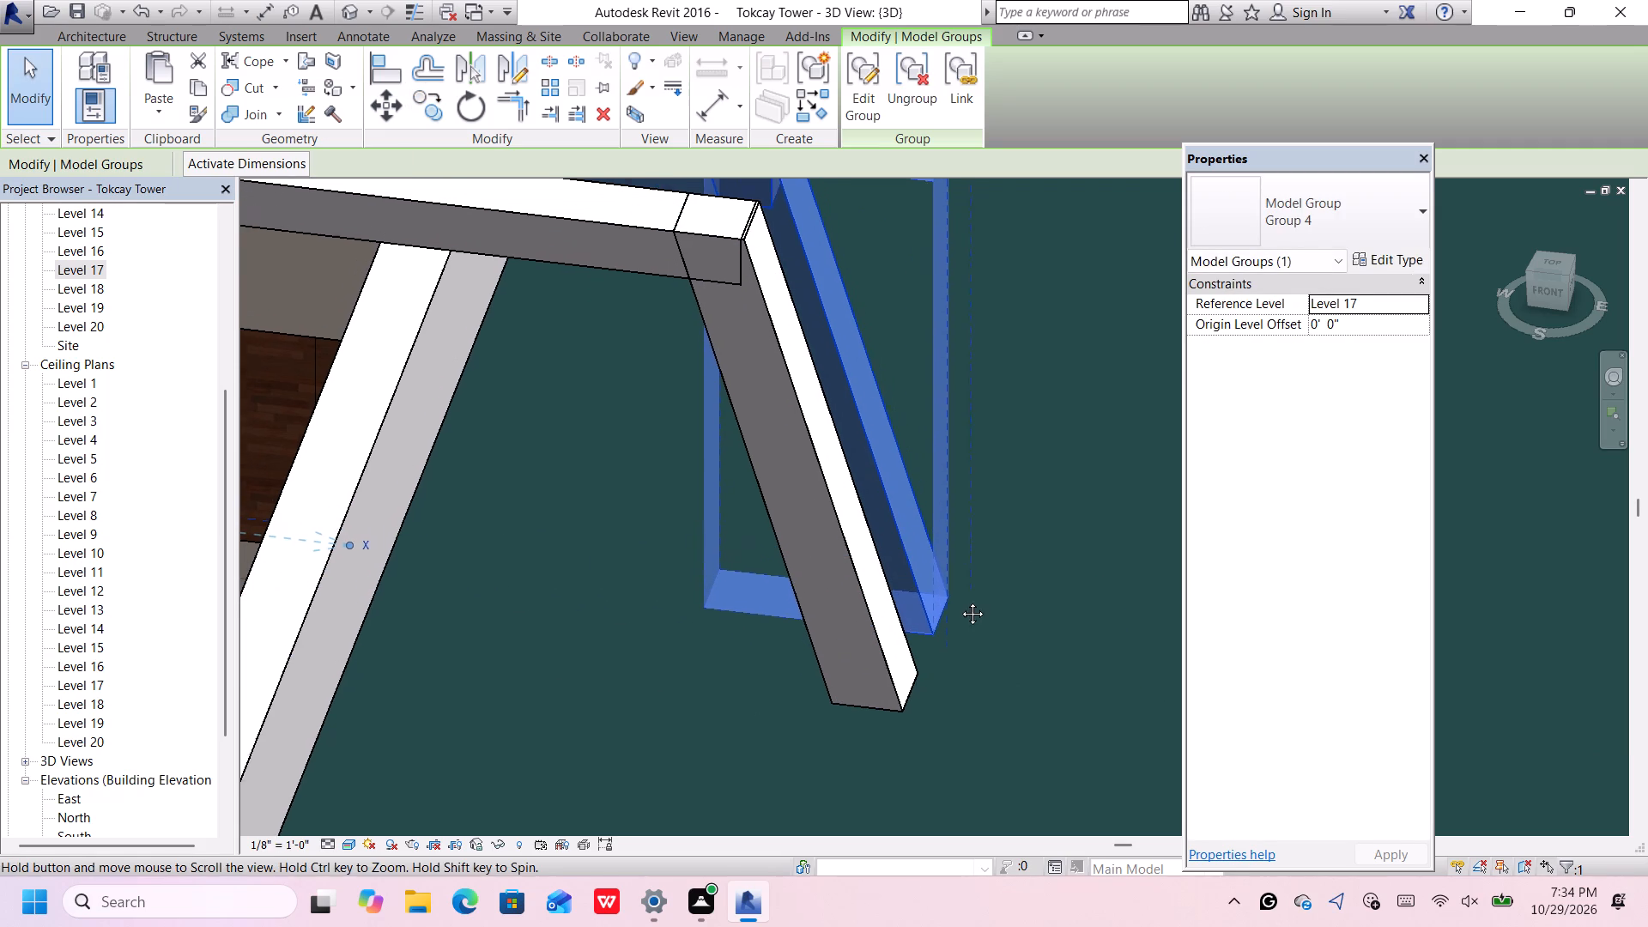
pyautogui.moveTo(960, 601); pyautogui.dragTo(961, 622, button='middle')
pyautogui.scroll(-5, 960, 620)
pyautogui.scroll(3, 960, 617)
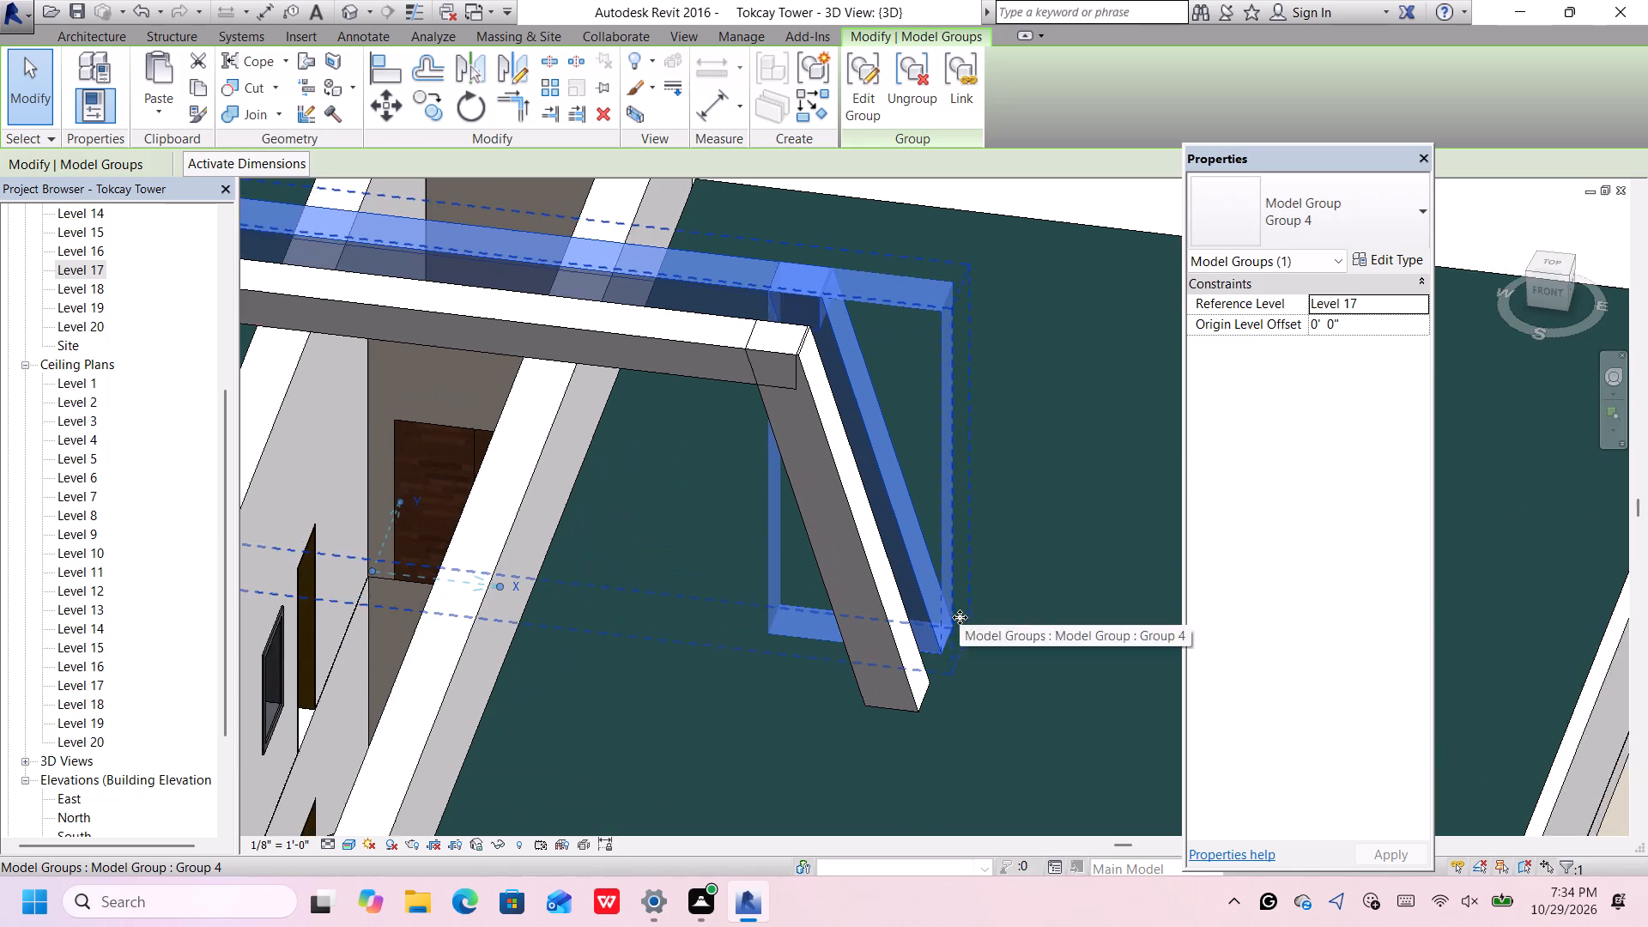
pyautogui.scroll(2, 960, 617)
pyautogui.scroll(-4, 954, 608)
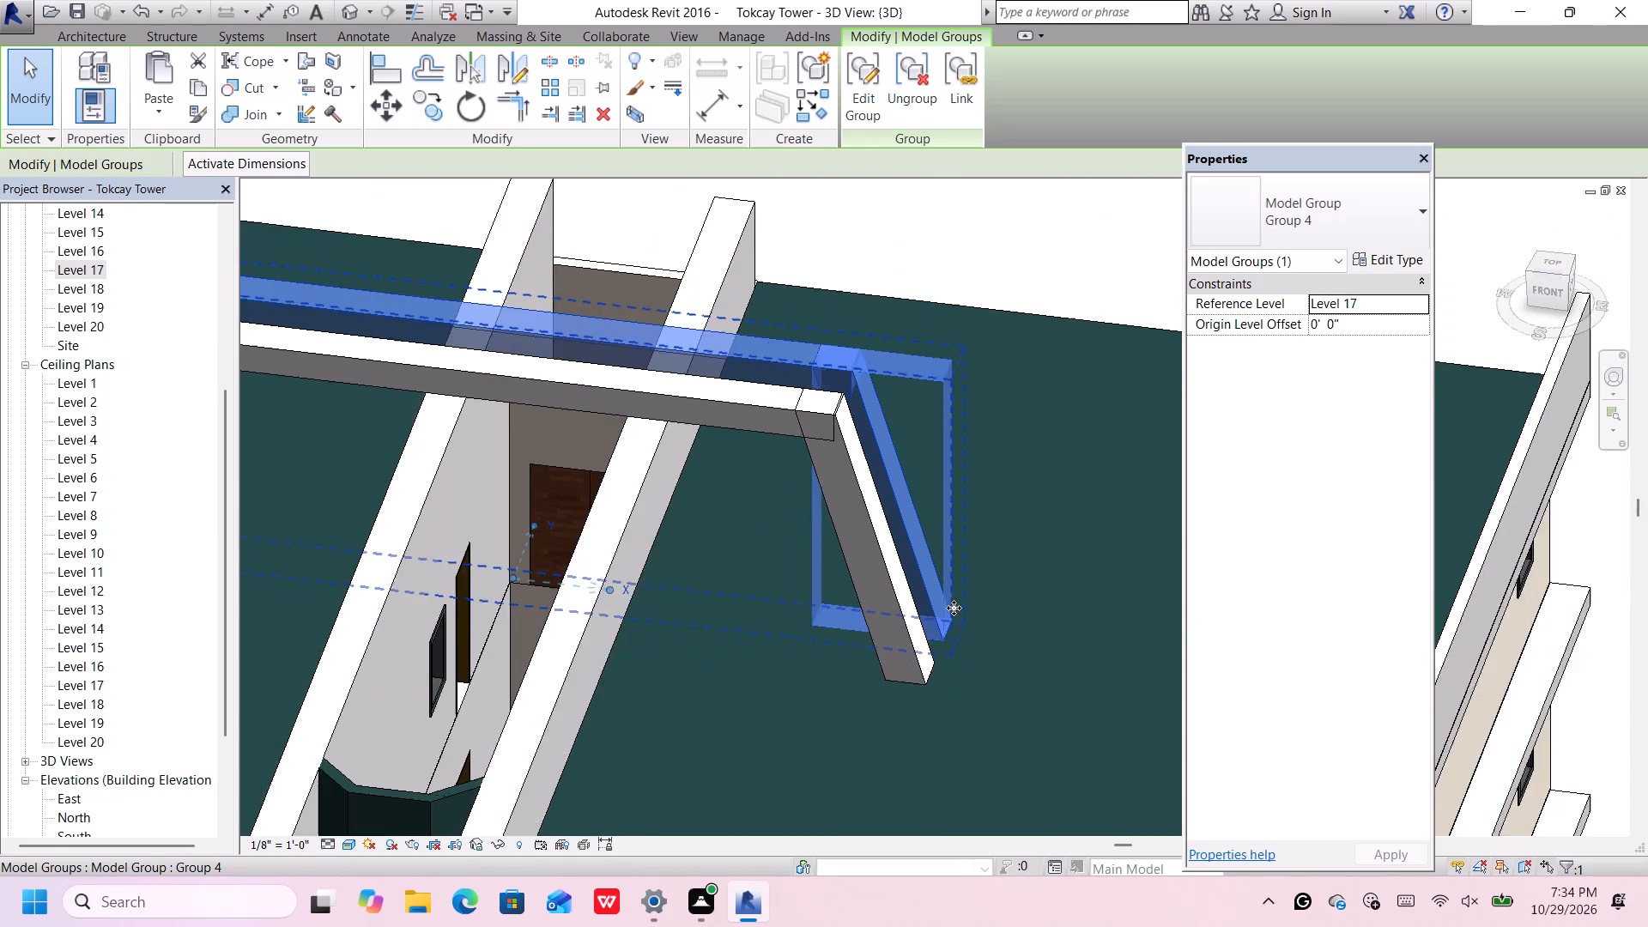
pyautogui.scroll(-3, 954, 608)
pyautogui.scroll(1, 1015, 589)
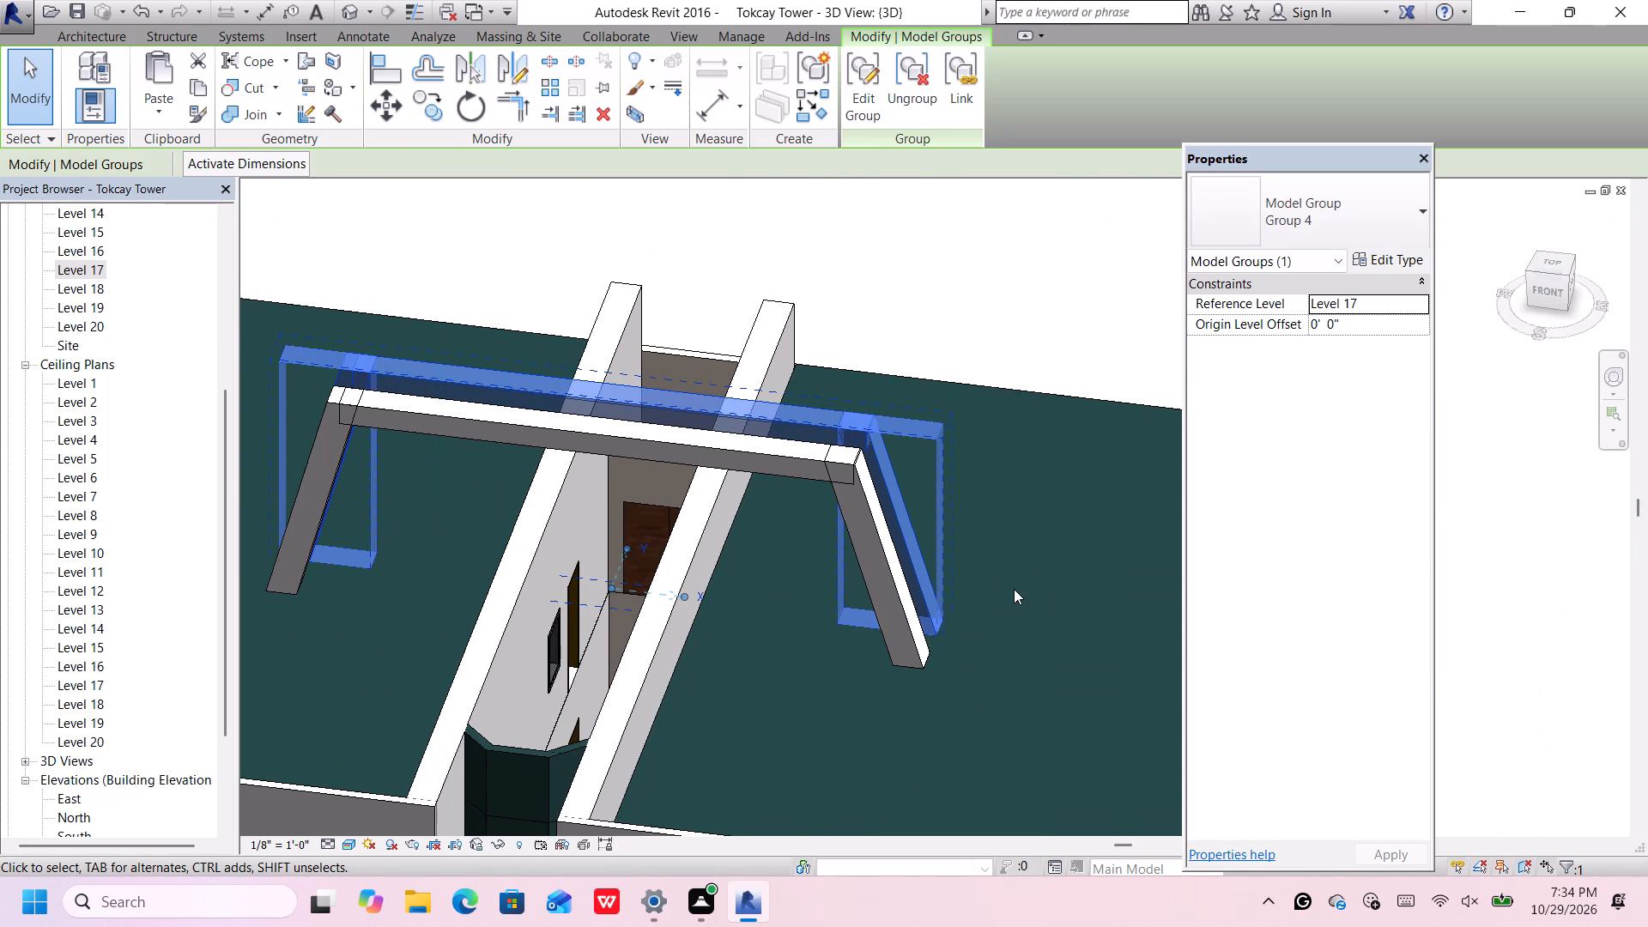
pyautogui.moveTo(1013, 589); pyautogui.dragTo(970, 590, button='middle')
pyautogui.scroll(3, 912, 589)
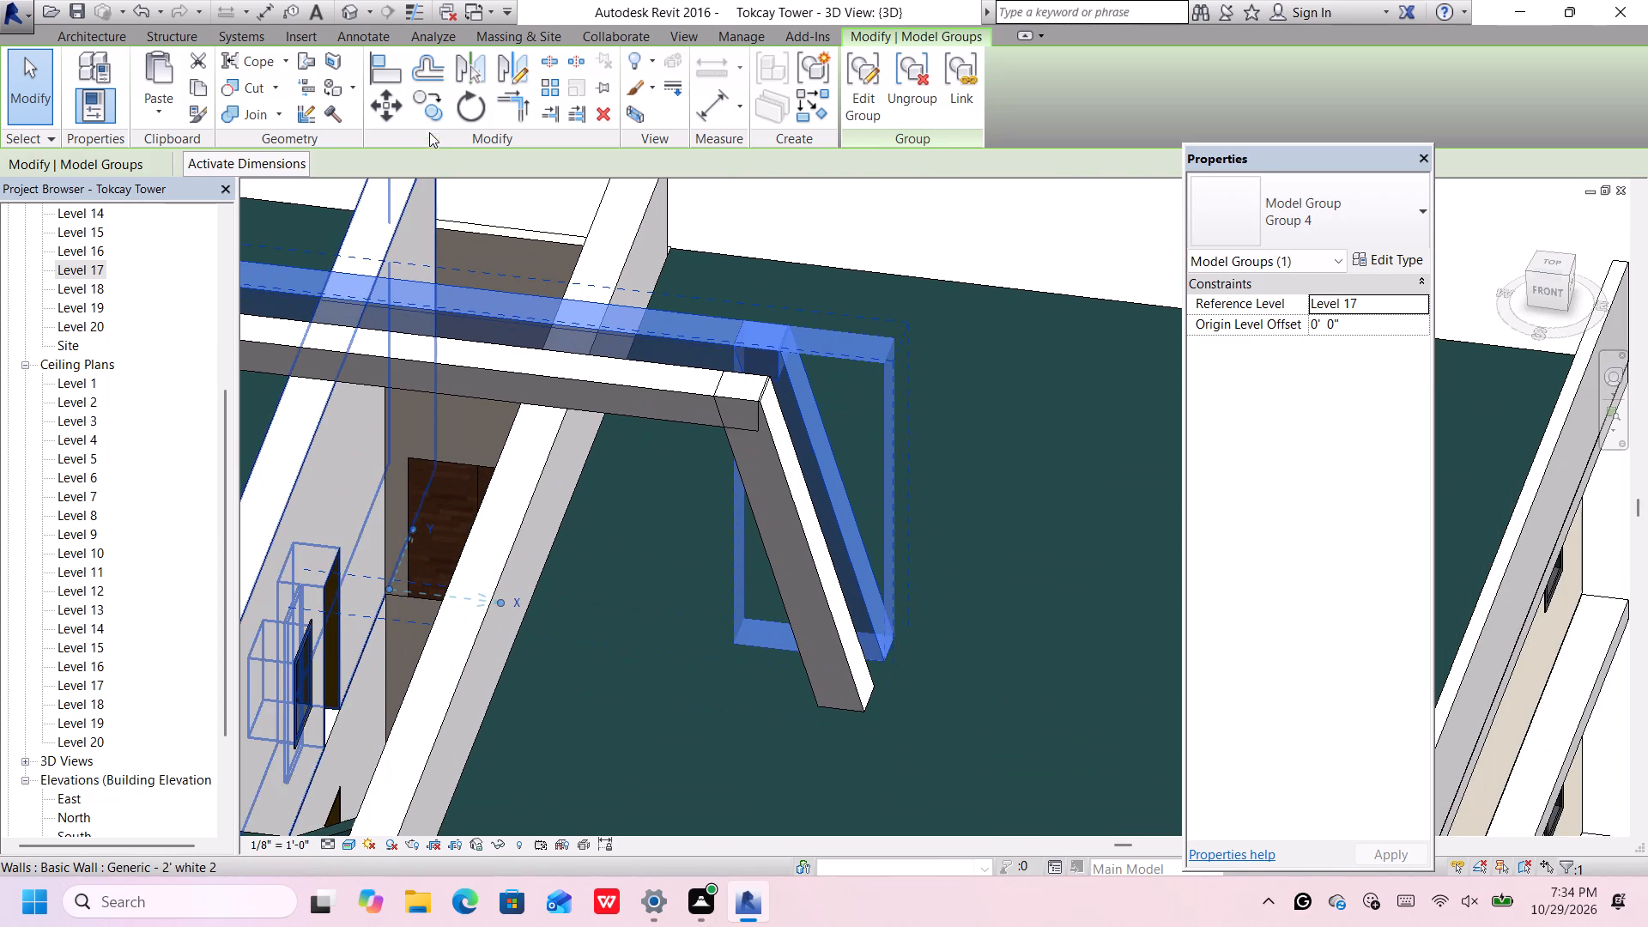
pyautogui.click(422, 109)
pyautogui.click(882, 664)
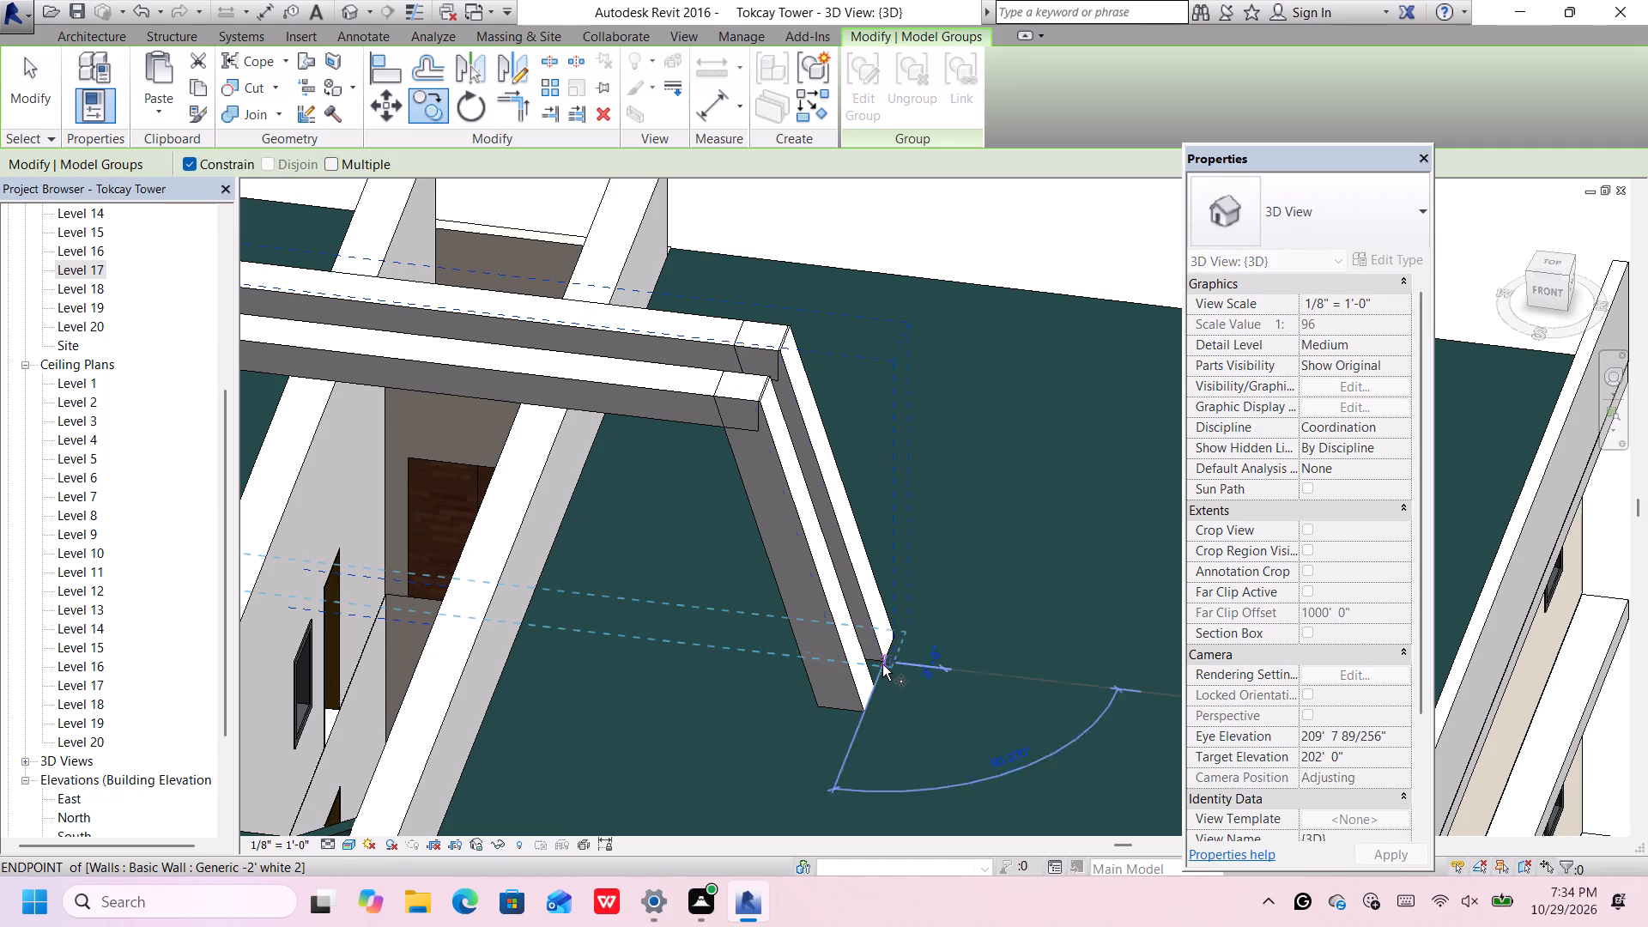
pyautogui.write("4'")
pyautogui.press('Return')
pyautogui.scroll(-10, 911, 610)
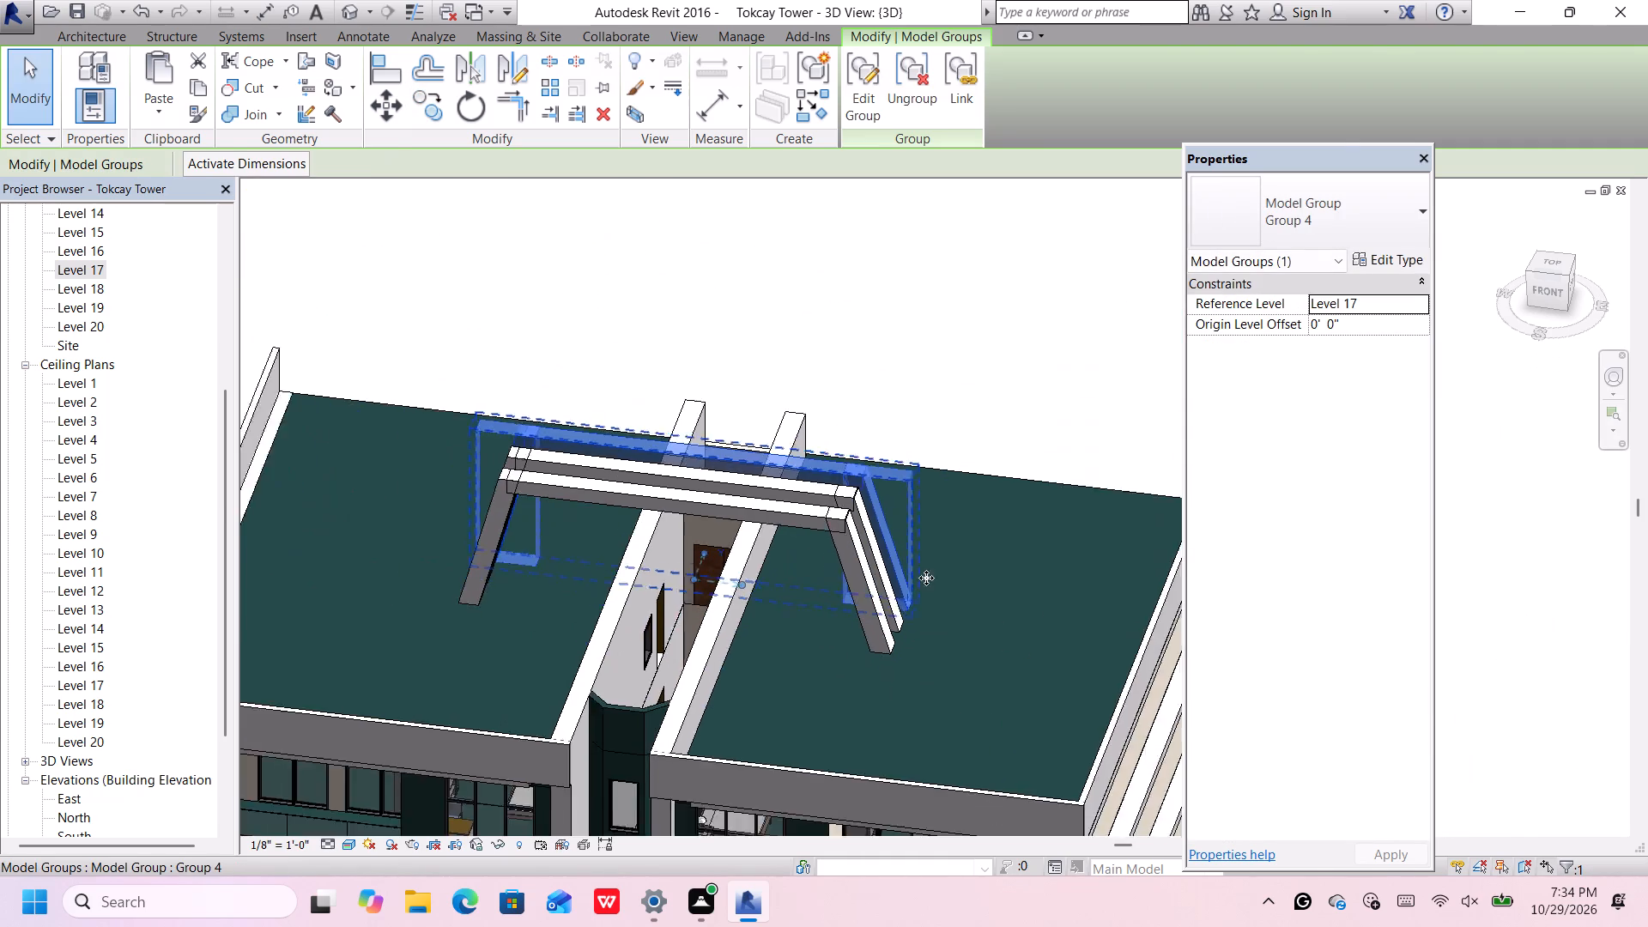
pyautogui.click(999, 421)
# Review the three roof frames and the whole tower in the 3D view.
pyautogui.moveTo(904, 633); pyautogui.dragTo(893, 599, button='middle')
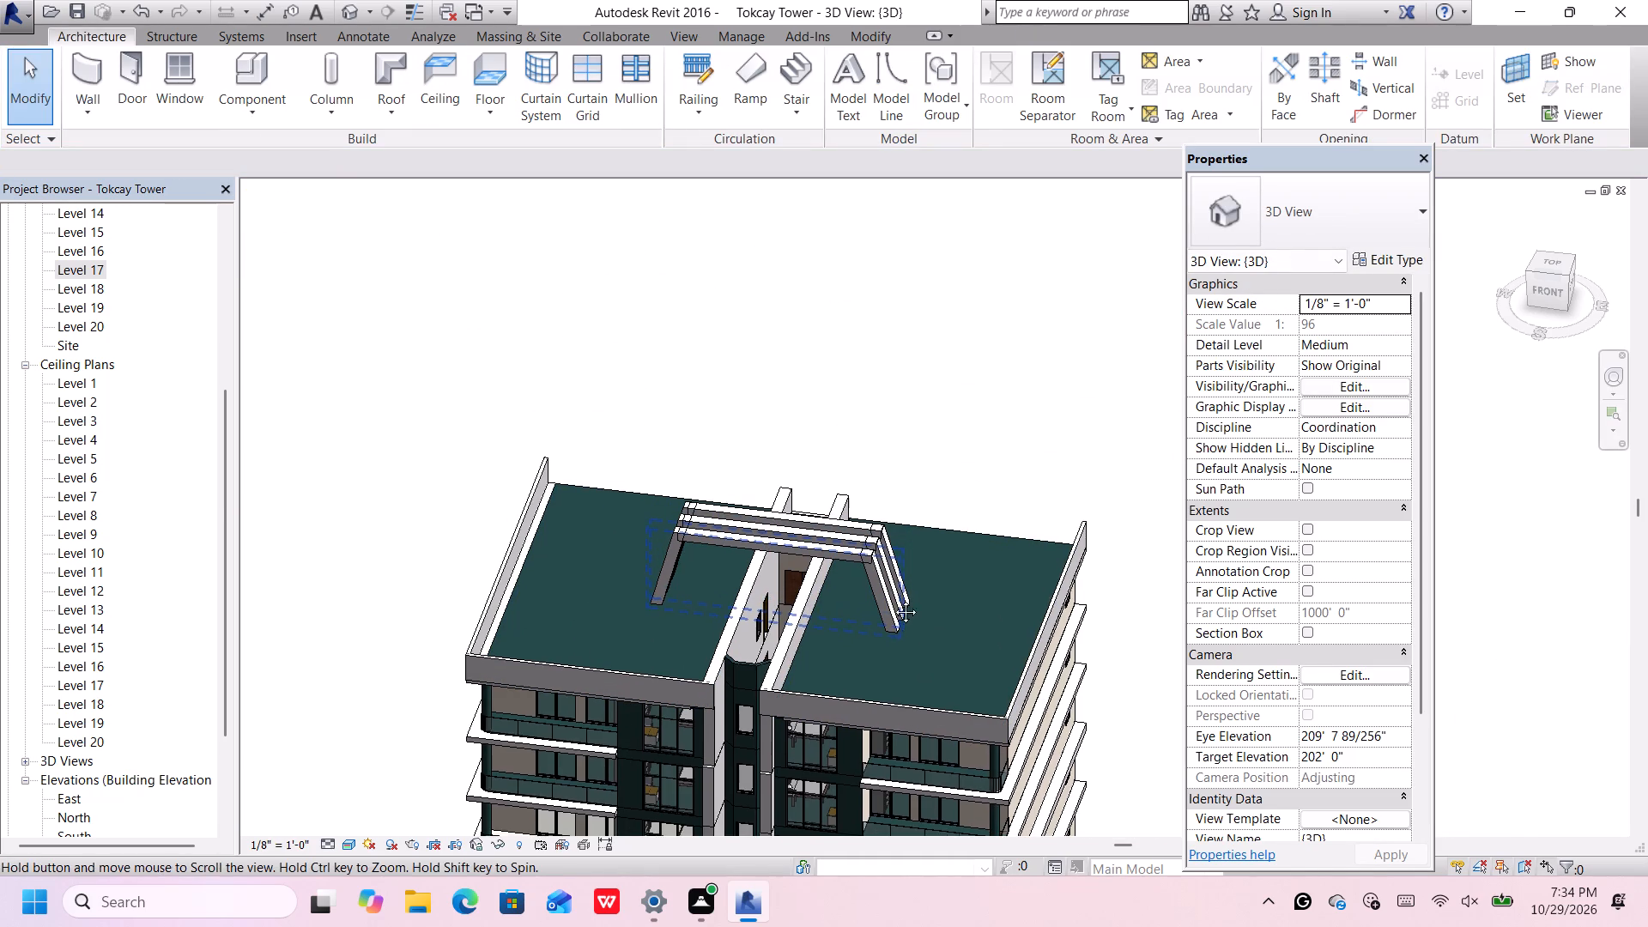
pyautogui.moveTo(893, 599); pyautogui.dragTo(890, 501, button='middle')
pyautogui.moveTo(905, 580); pyautogui.dragTo(906, 426, button='middle')
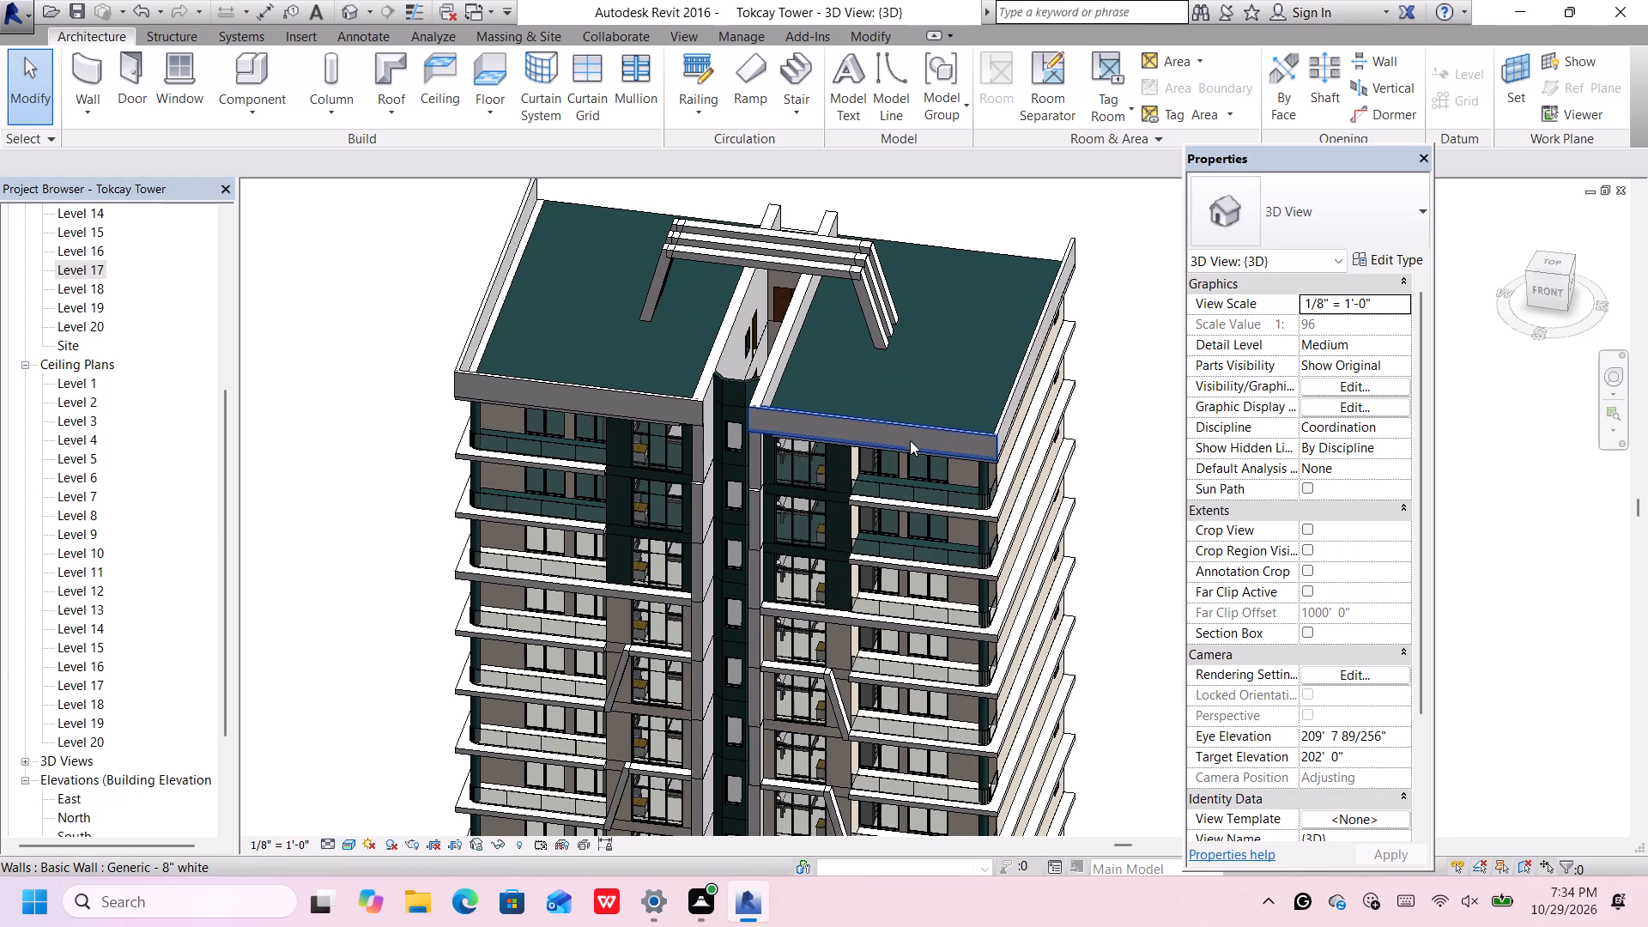
pyautogui.moveTo(924, 504); pyautogui.dragTo(917, 476, button='middle')
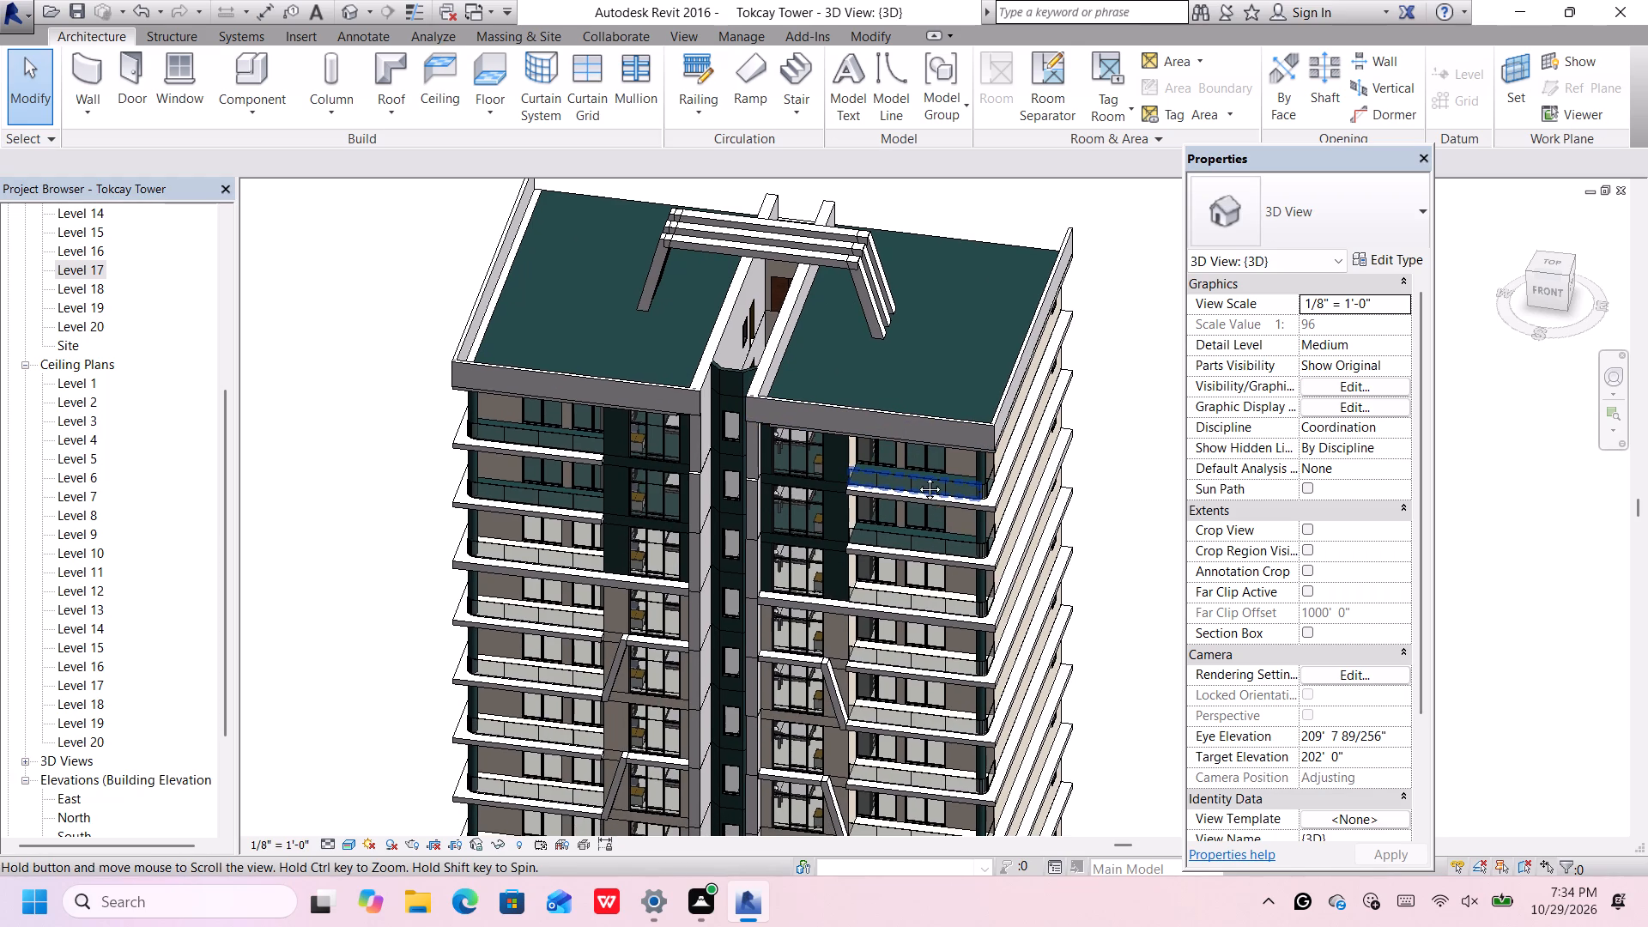
pyautogui.moveTo(917, 476); pyautogui.dragTo(906, 427, button='middle')
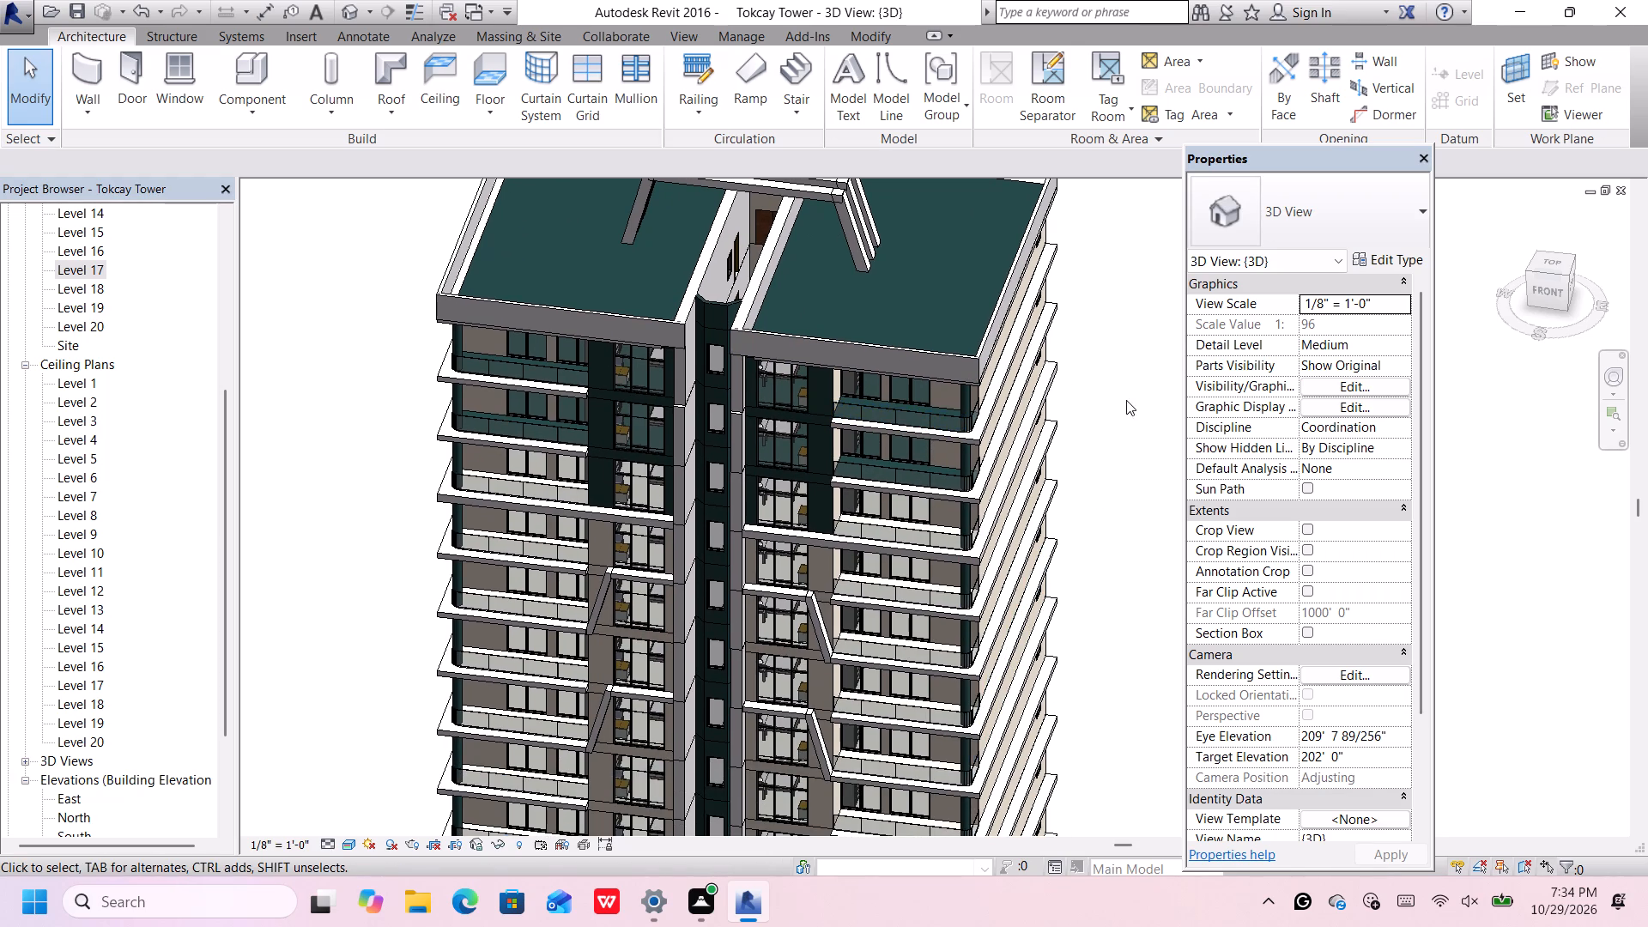
pyautogui.moveTo(1126, 402); pyautogui.dragTo(1121, 482, button='middle')
pyautogui.scroll(-8, 1121, 476)
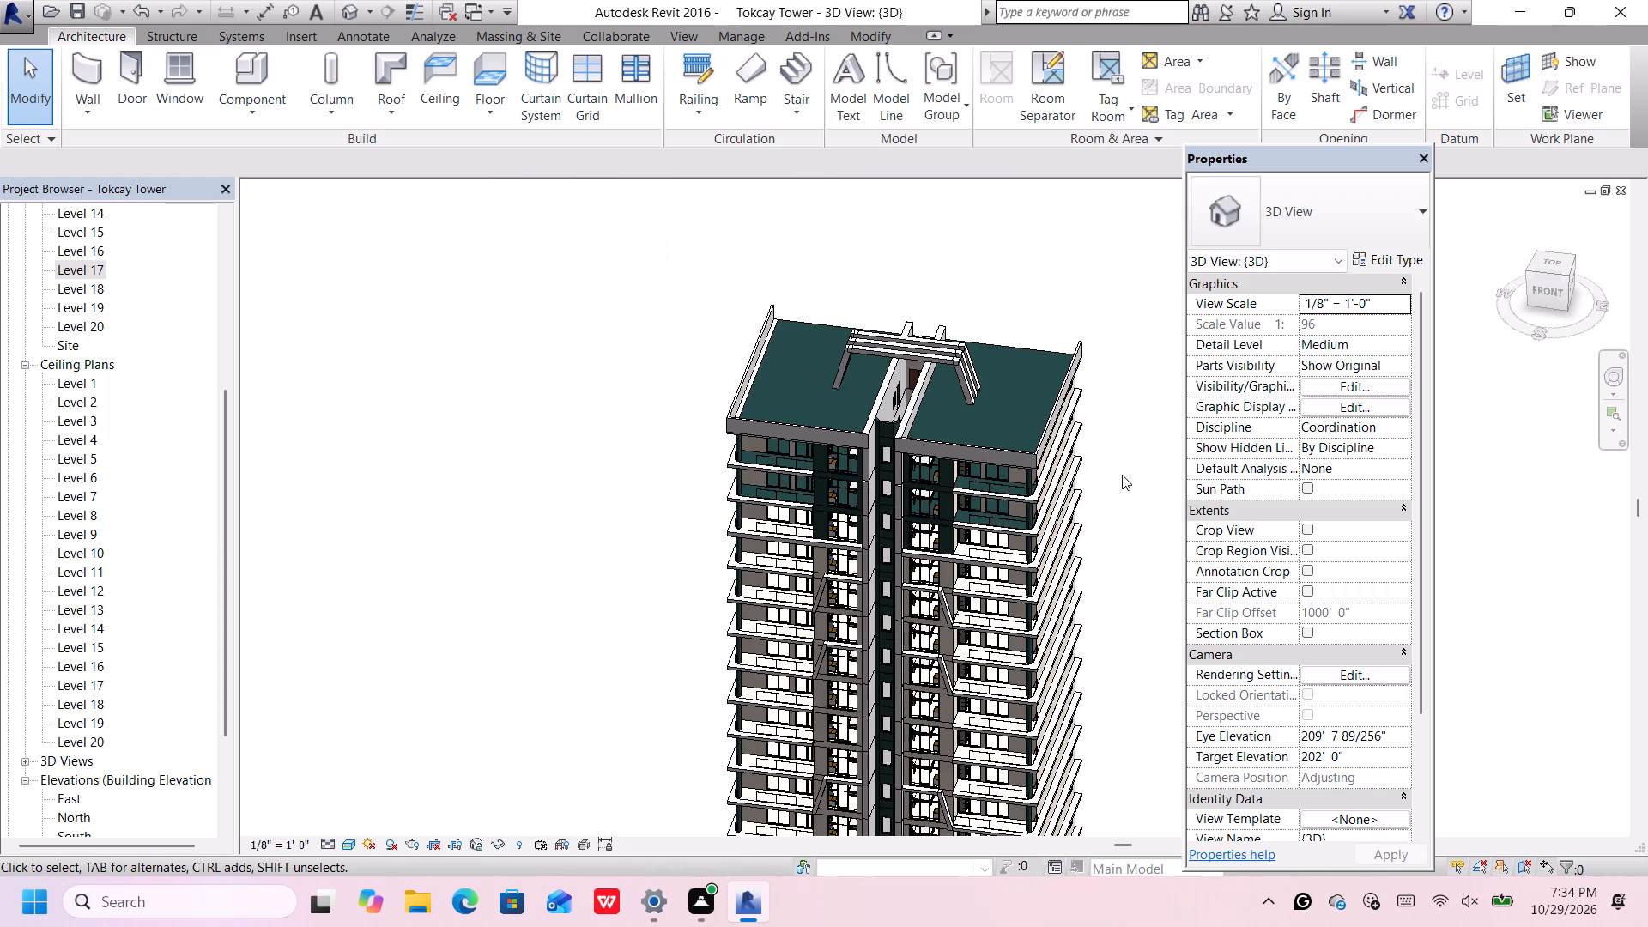
pyautogui.scroll(-10, 1122, 475)
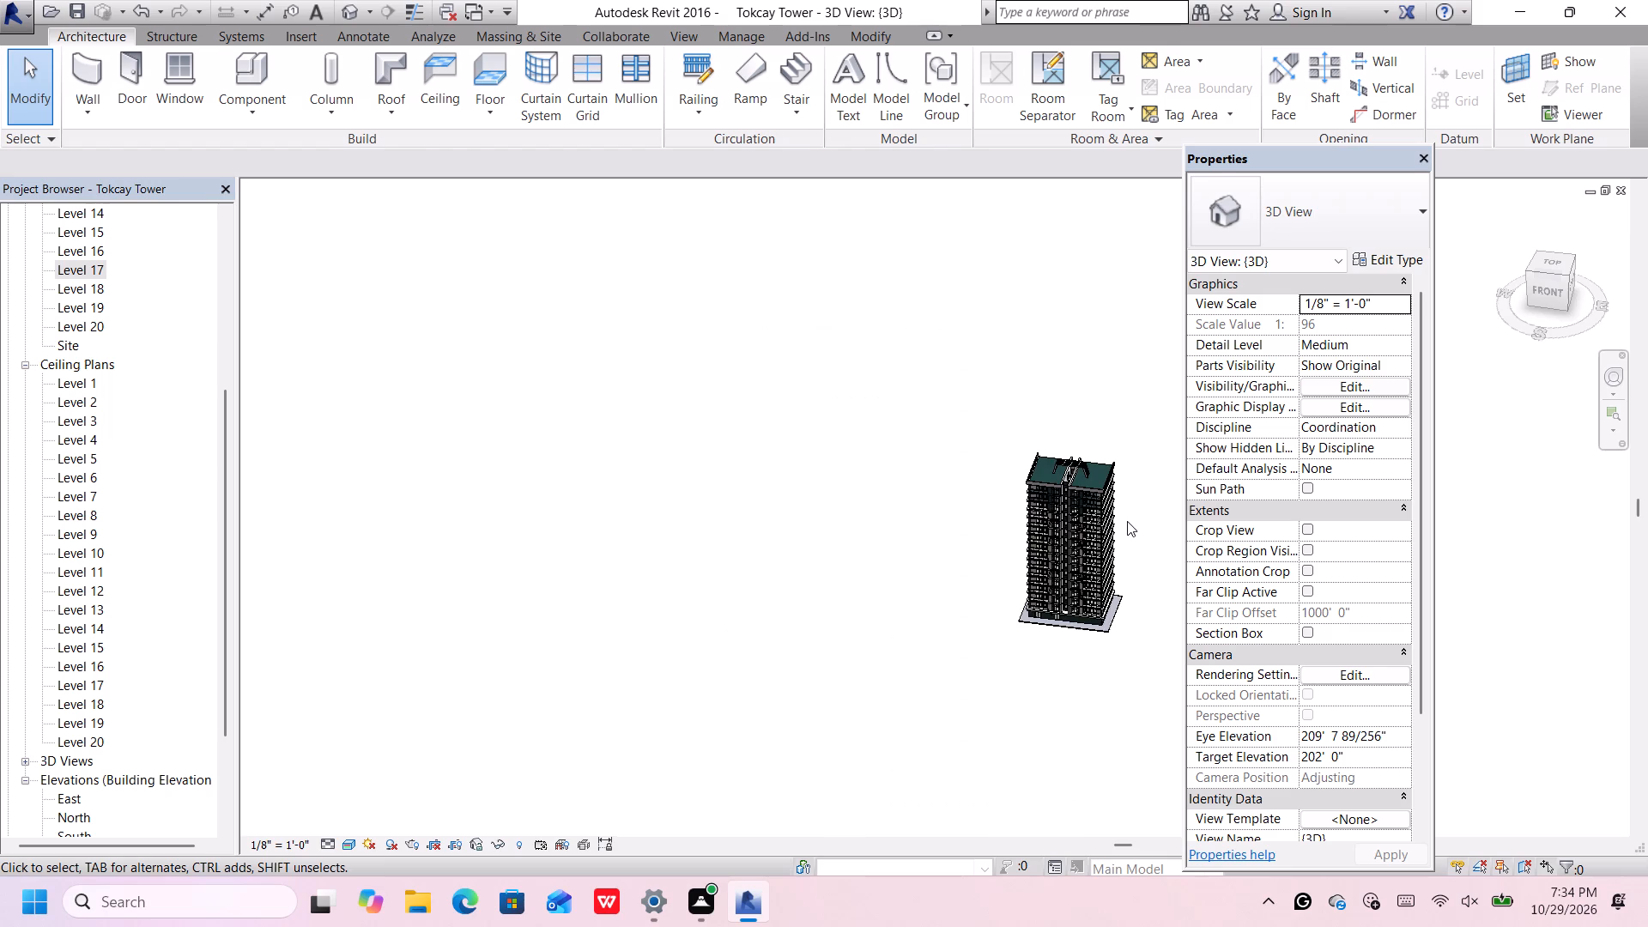
pyautogui.scroll(-2, 1127, 521)
pyautogui.scroll(11, 1126, 555)
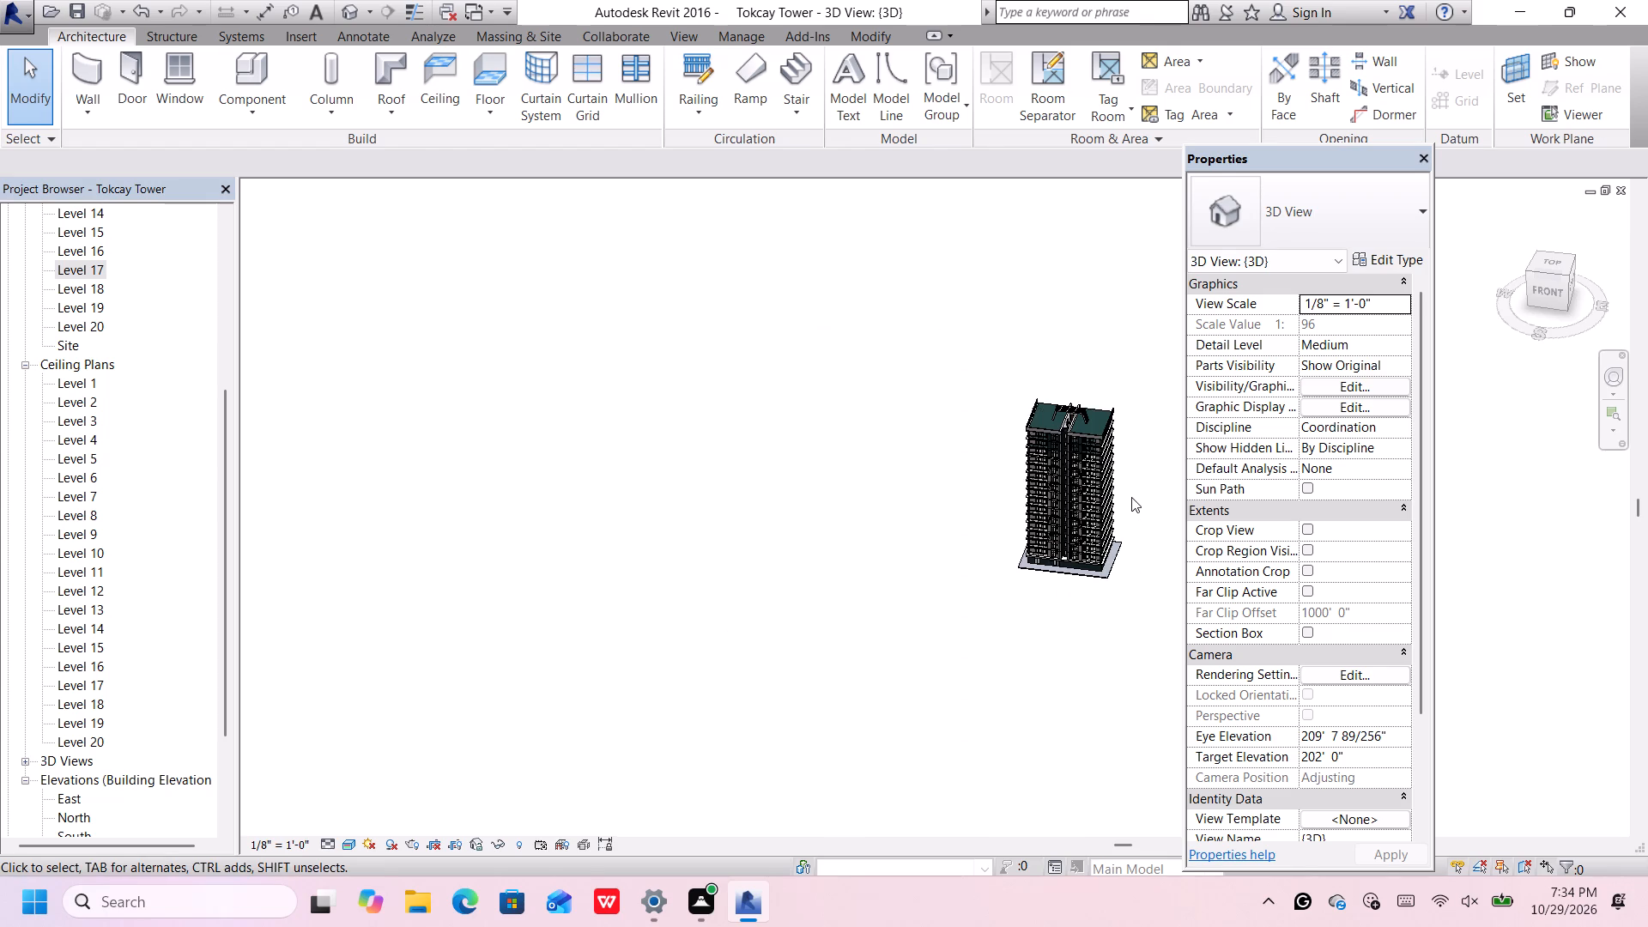
pyautogui.scroll(3, 1139, 476)
pyautogui.moveTo(1137, 466); pyautogui.dragTo(1105, 474, button='middle')
pyautogui.scroll(4, 1106, 474)
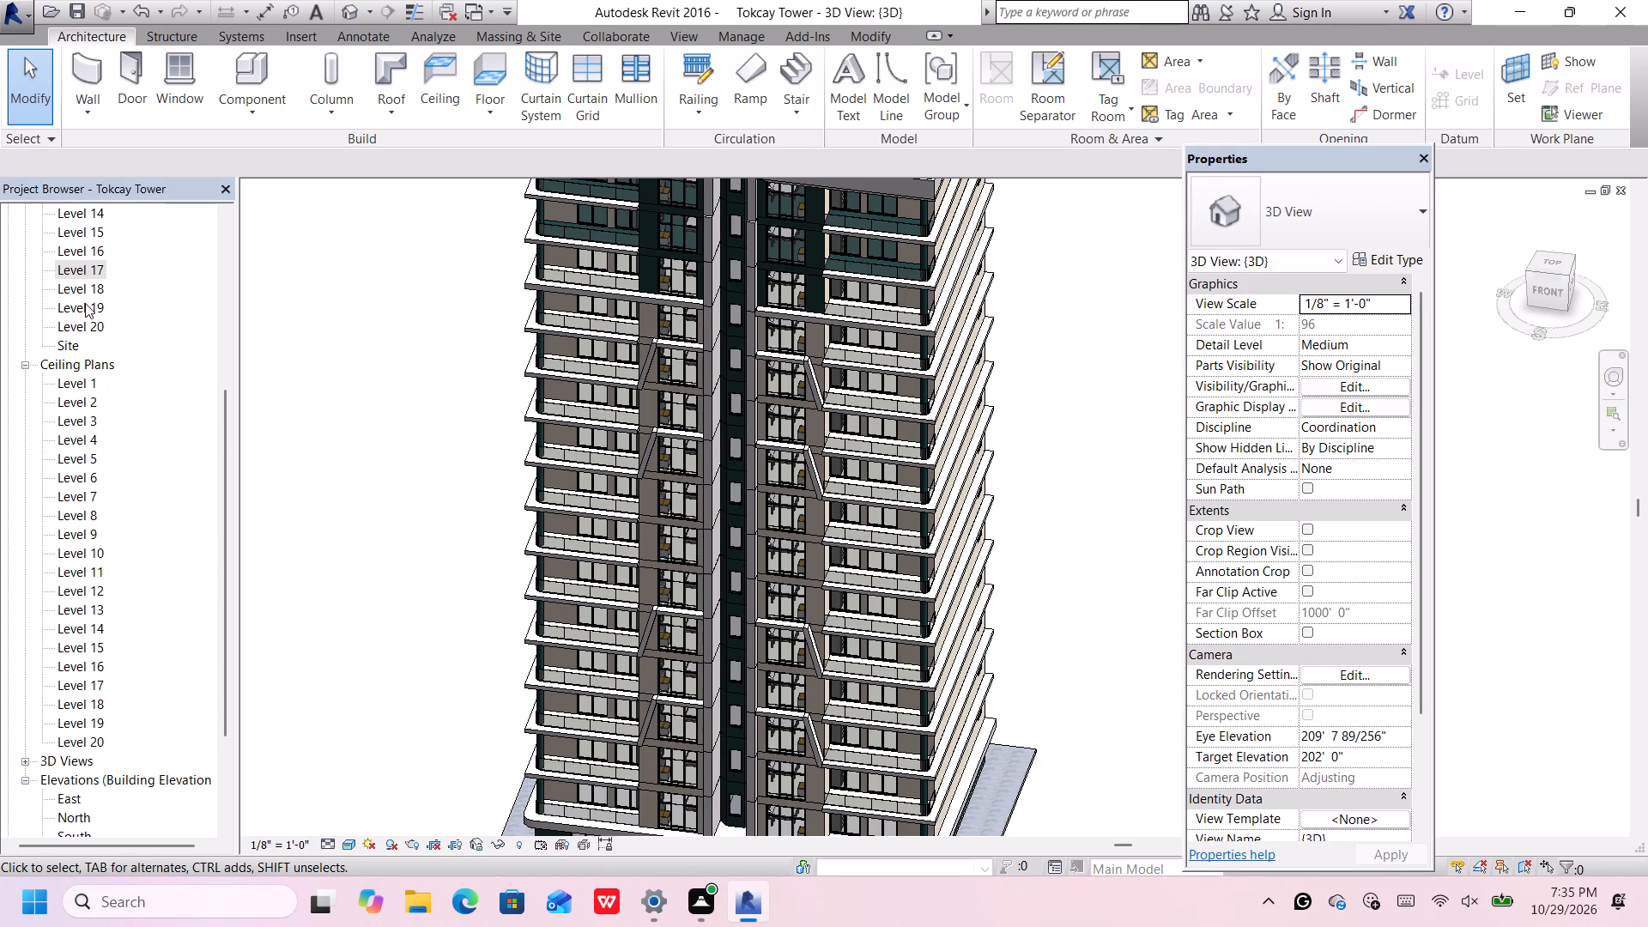
# Open the Level 2 floor plan.
pyautogui.scroll(-4, 86, 306)
pyautogui.scroll(9, 87, 309)
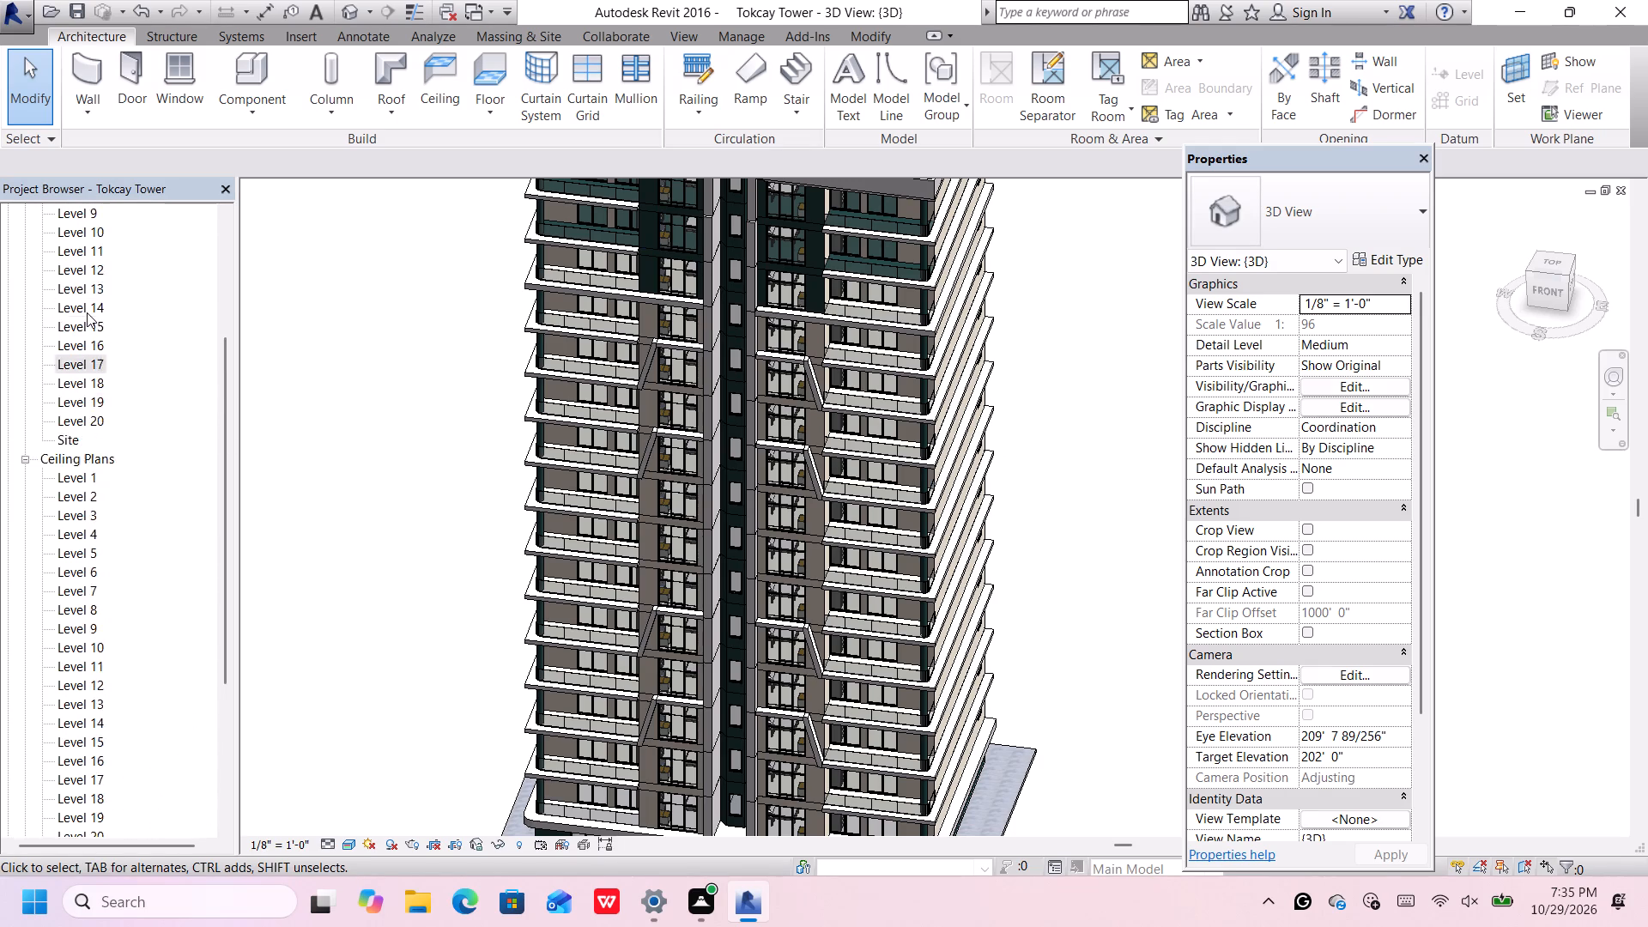
pyautogui.scroll(14, 87, 312)
pyautogui.doubleClick(91, 284)
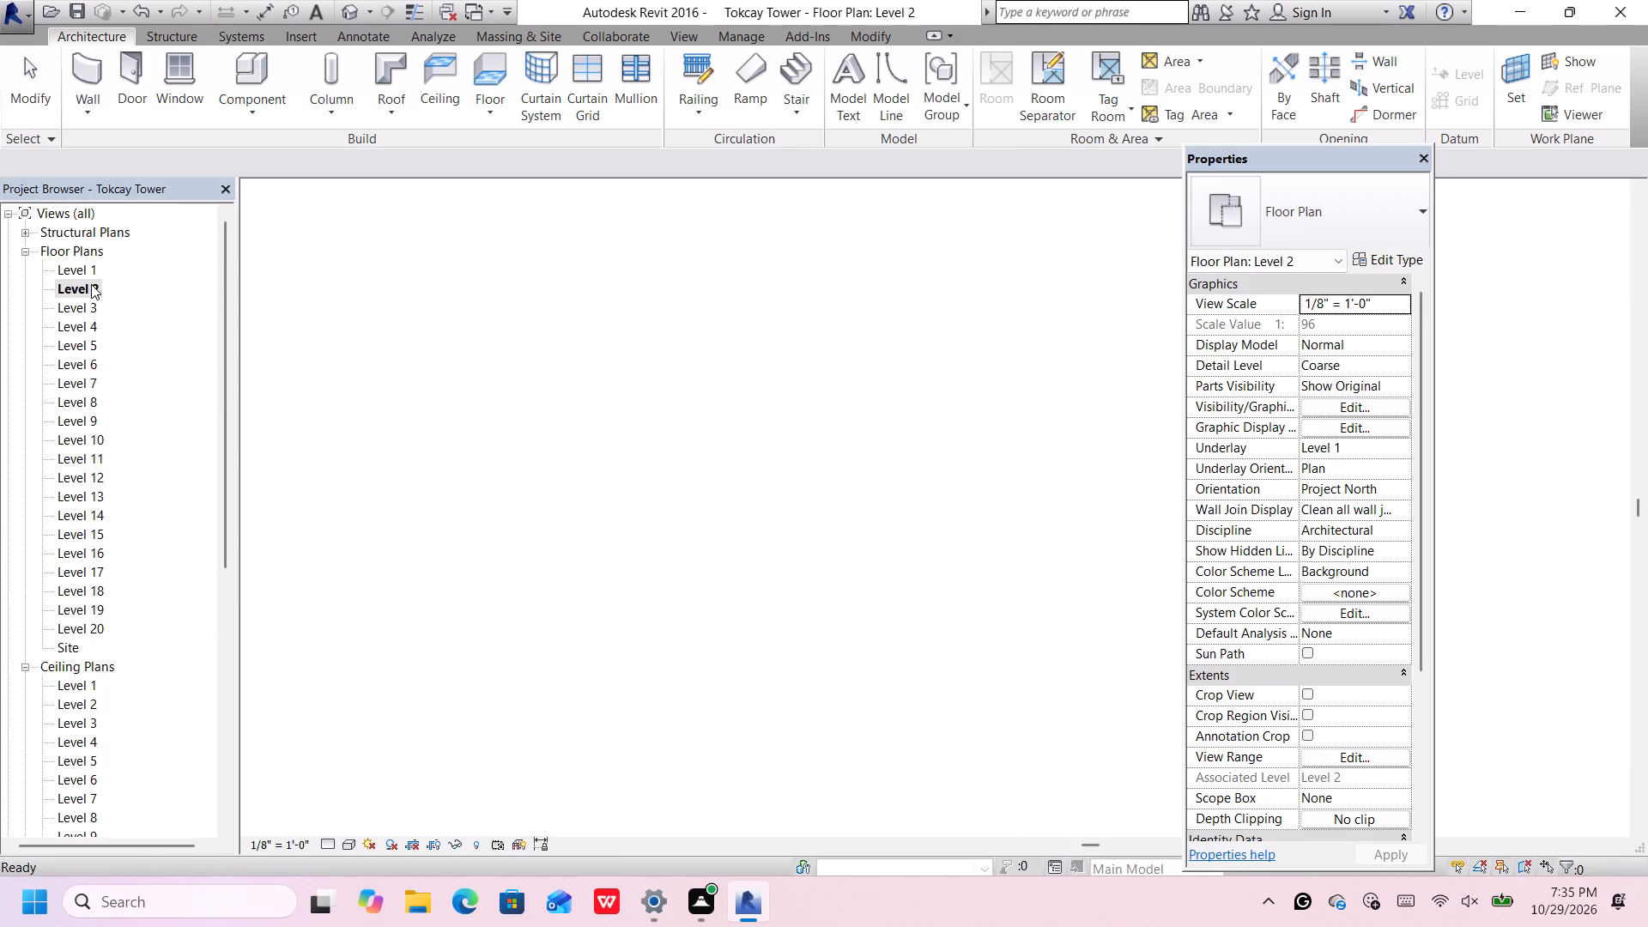
# Place a 3' wide U-shape winder stair run from Level 2 to Level 3 in the central core, just north of the bay window.
pyautogui.scroll(-1, 112, 298)
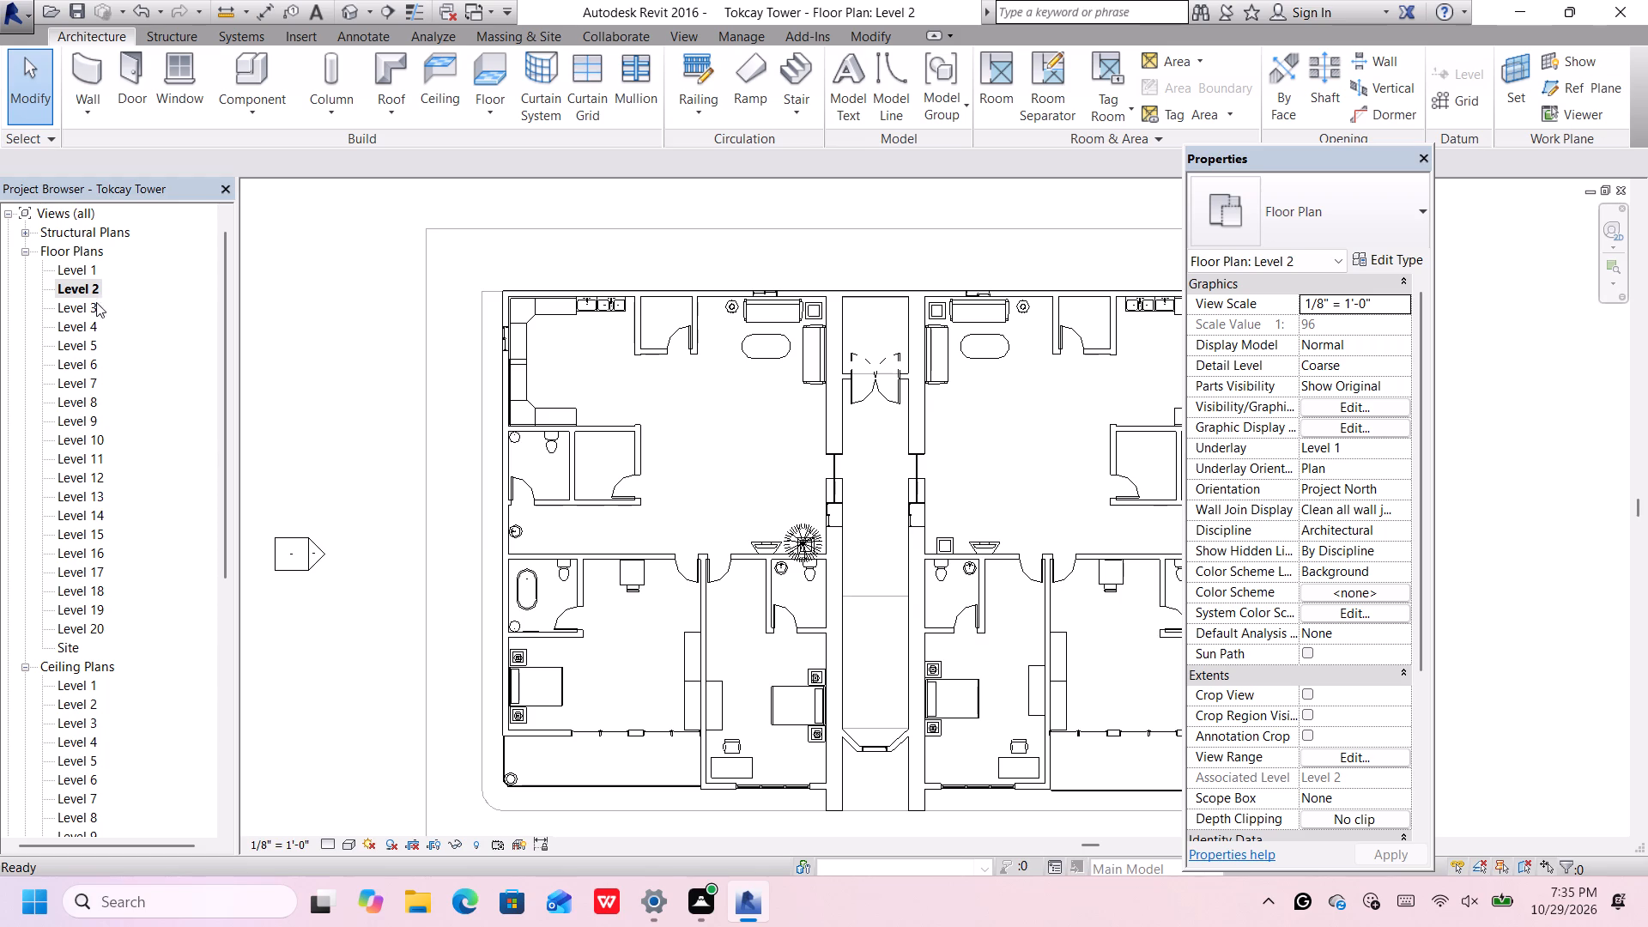
pyautogui.scroll(-2, 829, 581)
pyautogui.scroll(4, 873, 644)
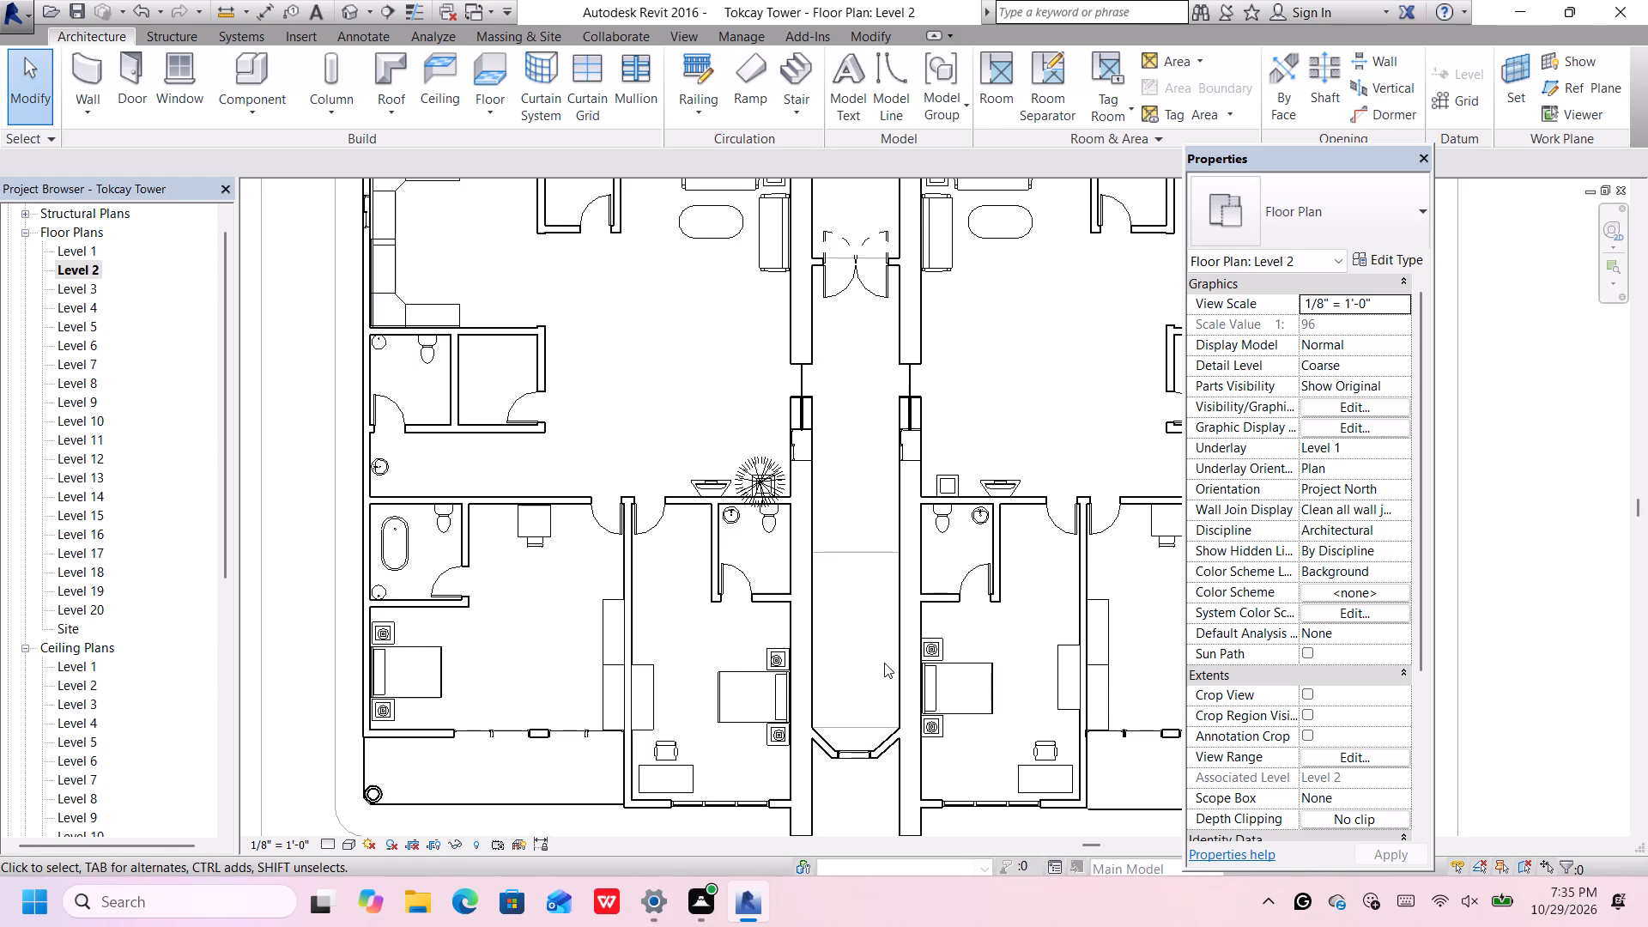
pyautogui.moveTo(882, 661); pyautogui.dragTo(797, 583, button='middle')
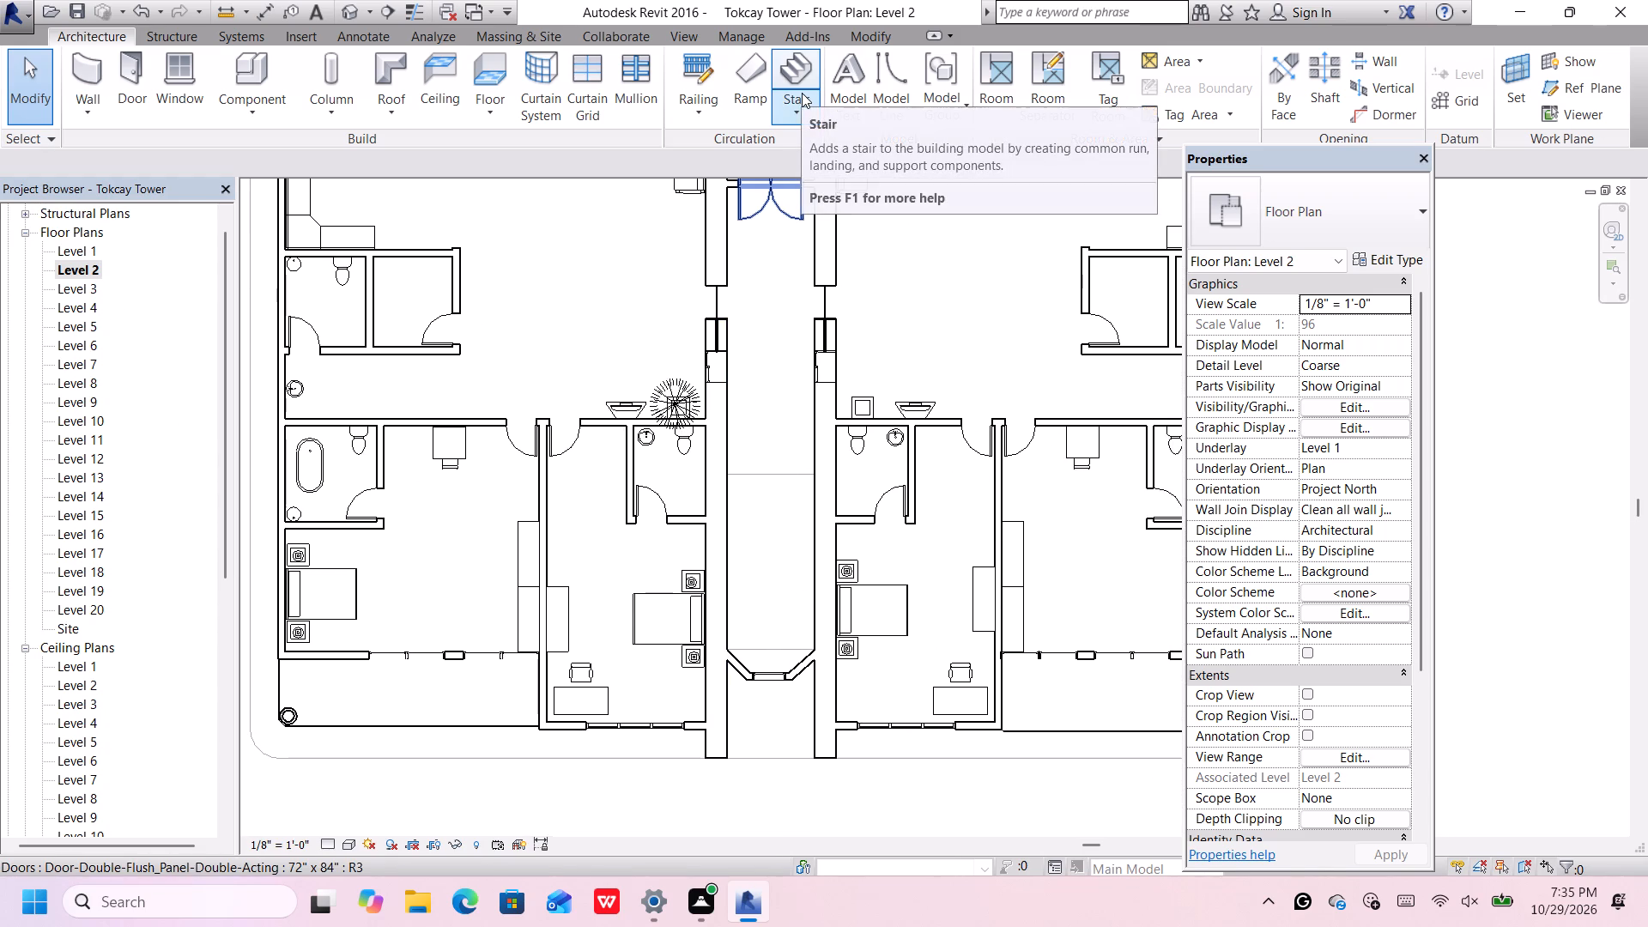
pyautogui.scroll(-3, 763, 311)
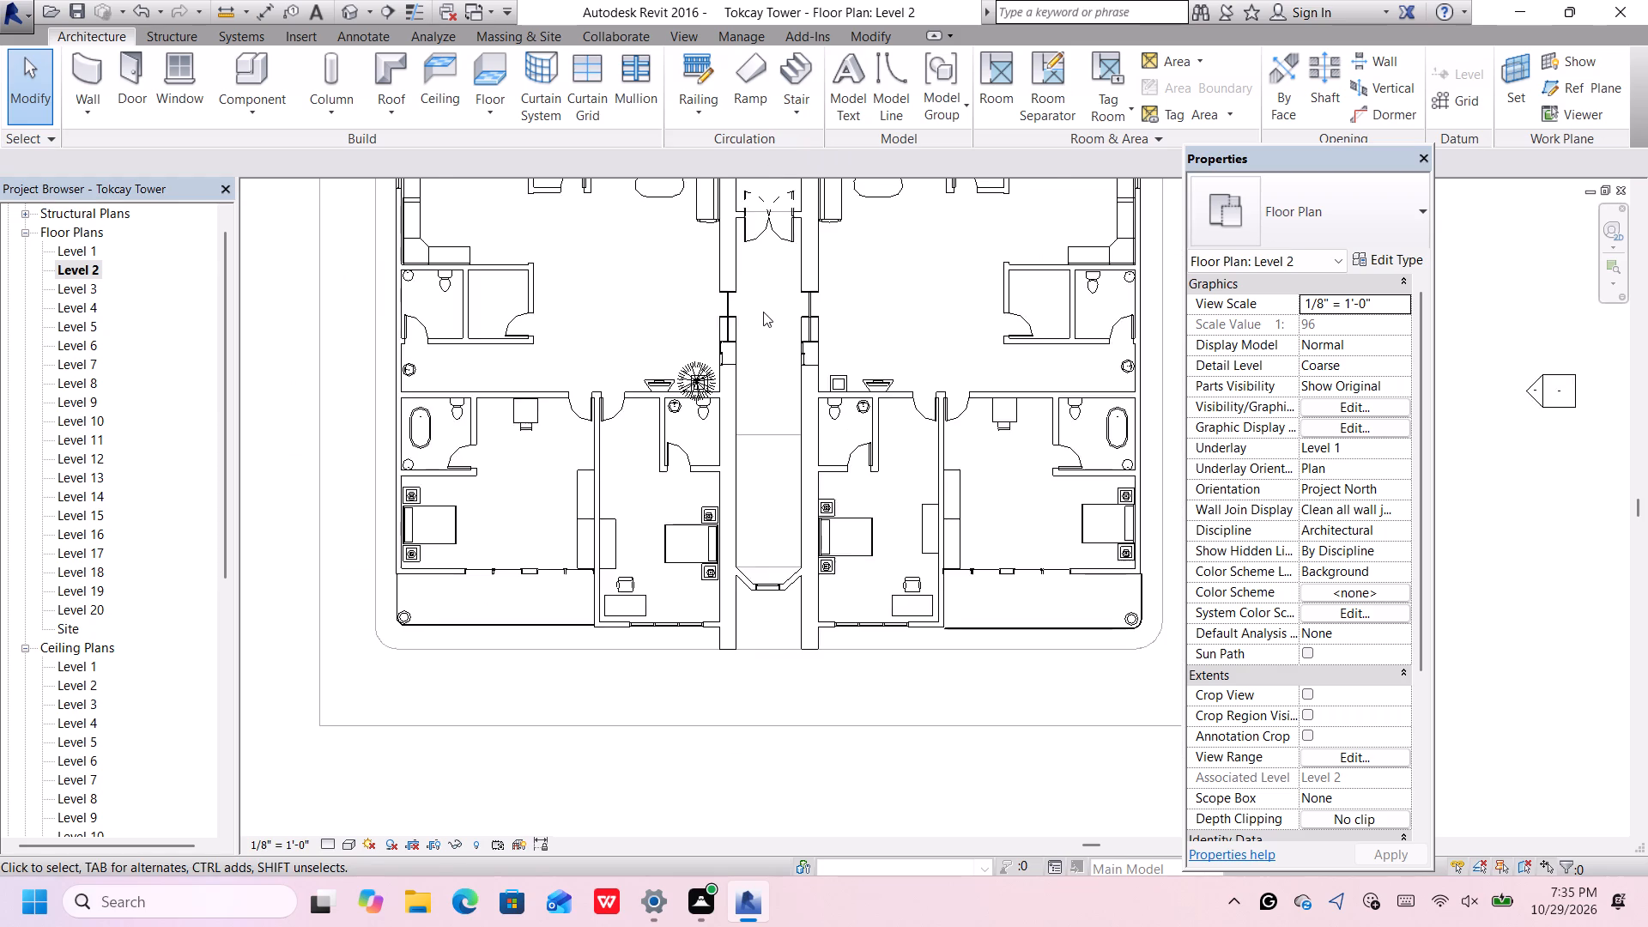
pyautogui.moveTo(763, 313); pyautogui.dragTo(759, 393, button='middle')
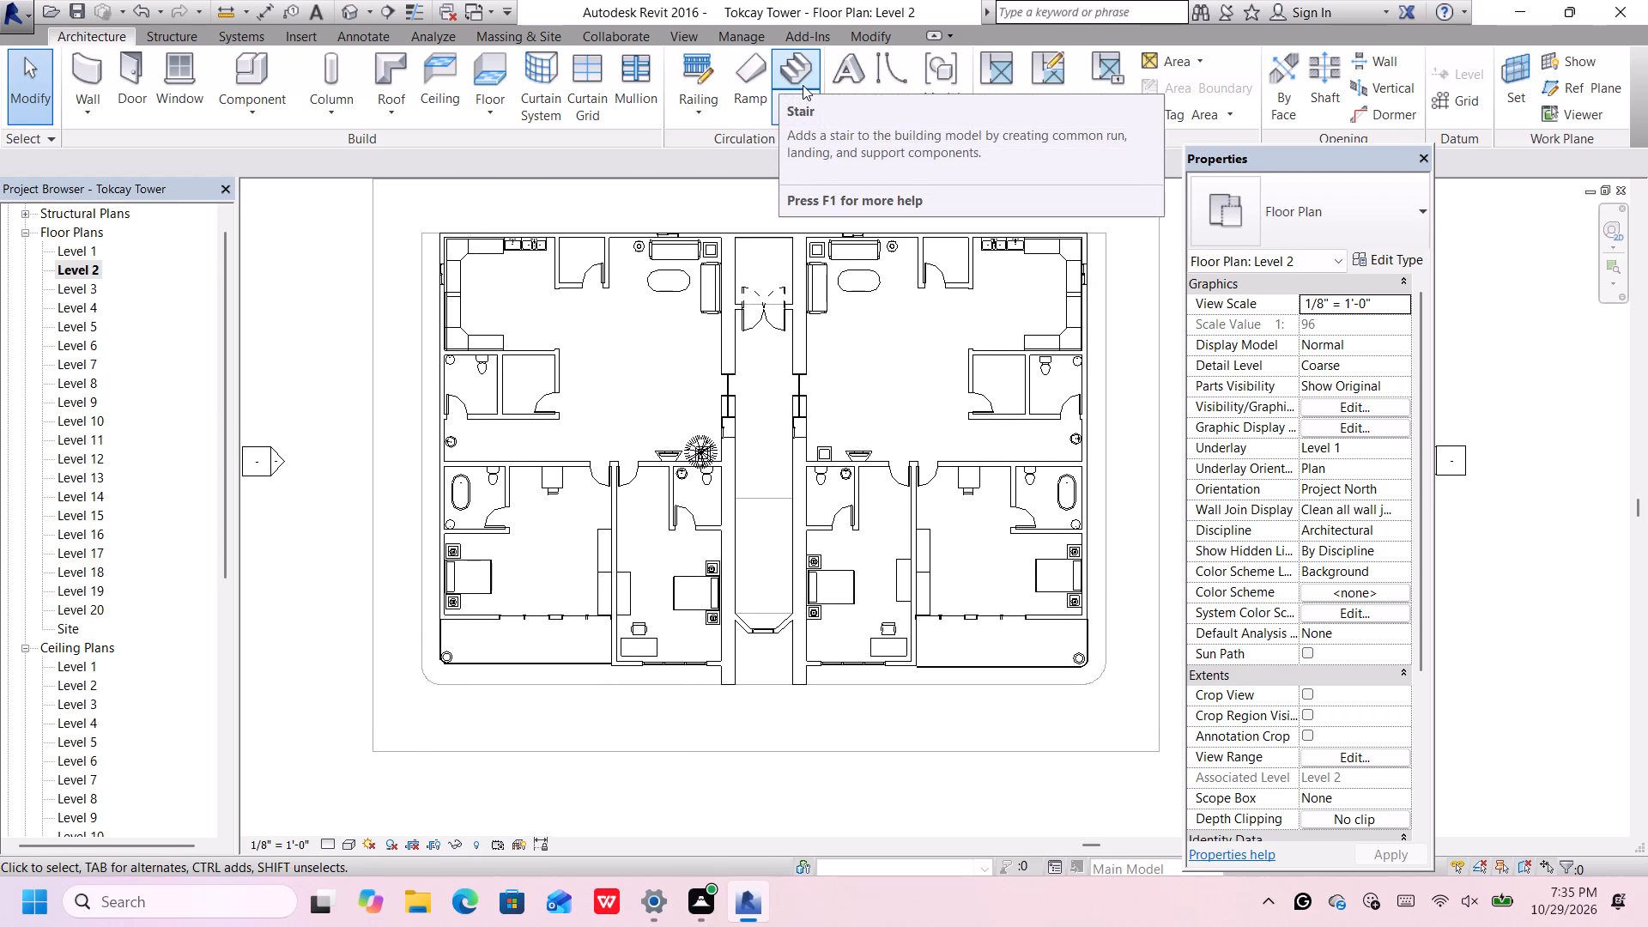
pyautogui.click(799, 75)
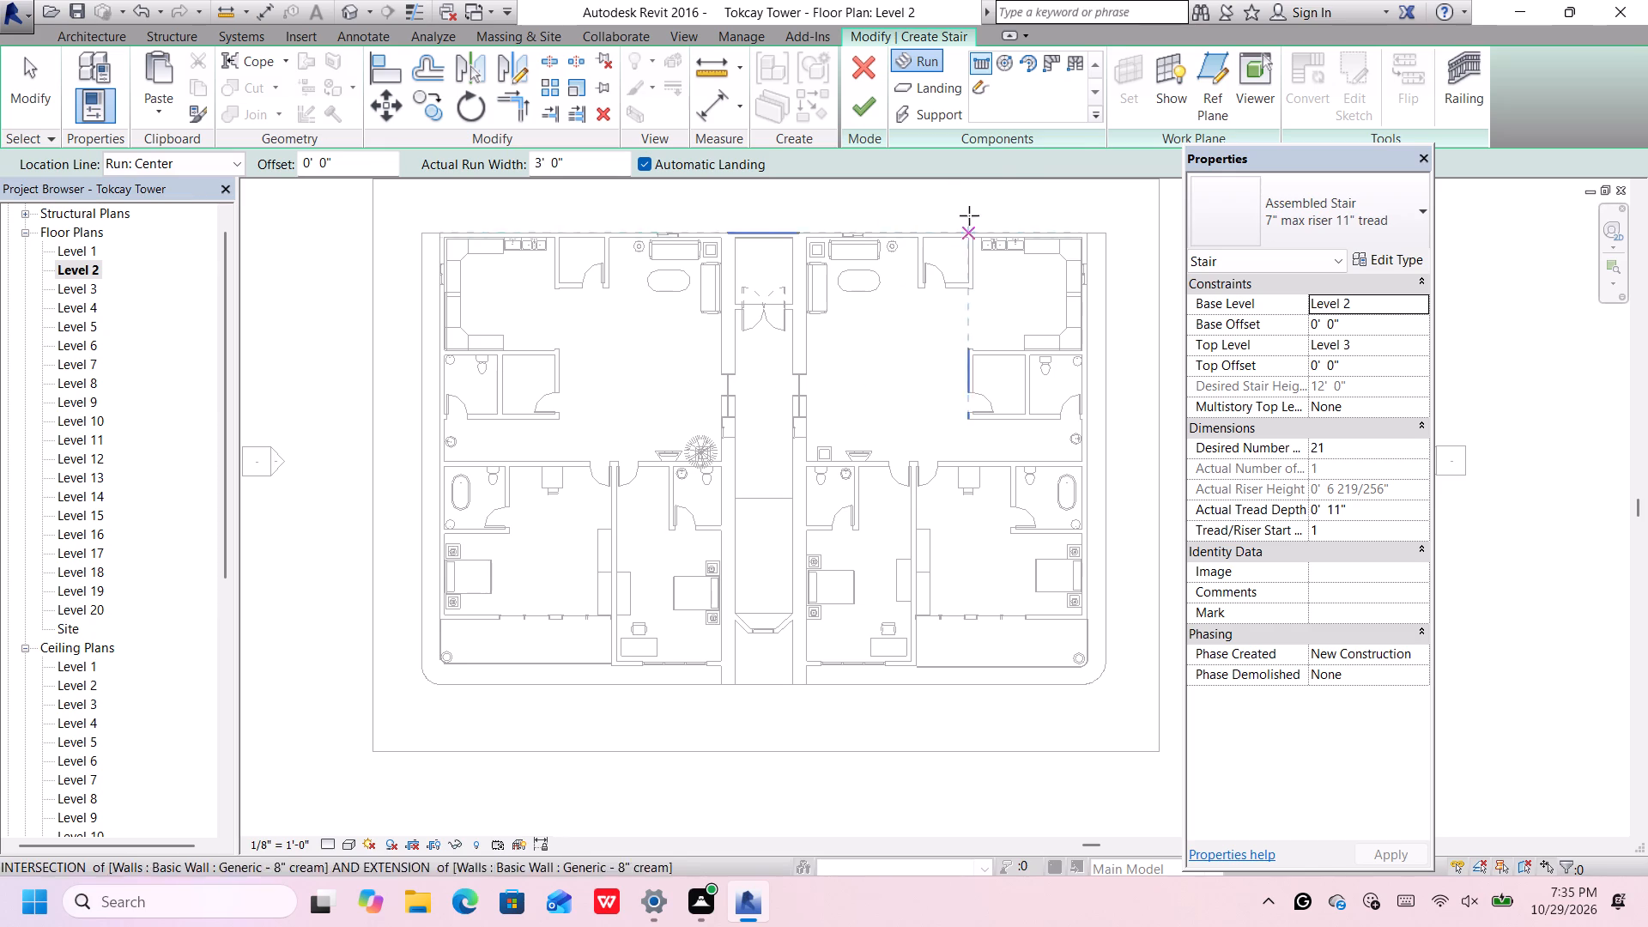
pyautogui.click(1071, 65)
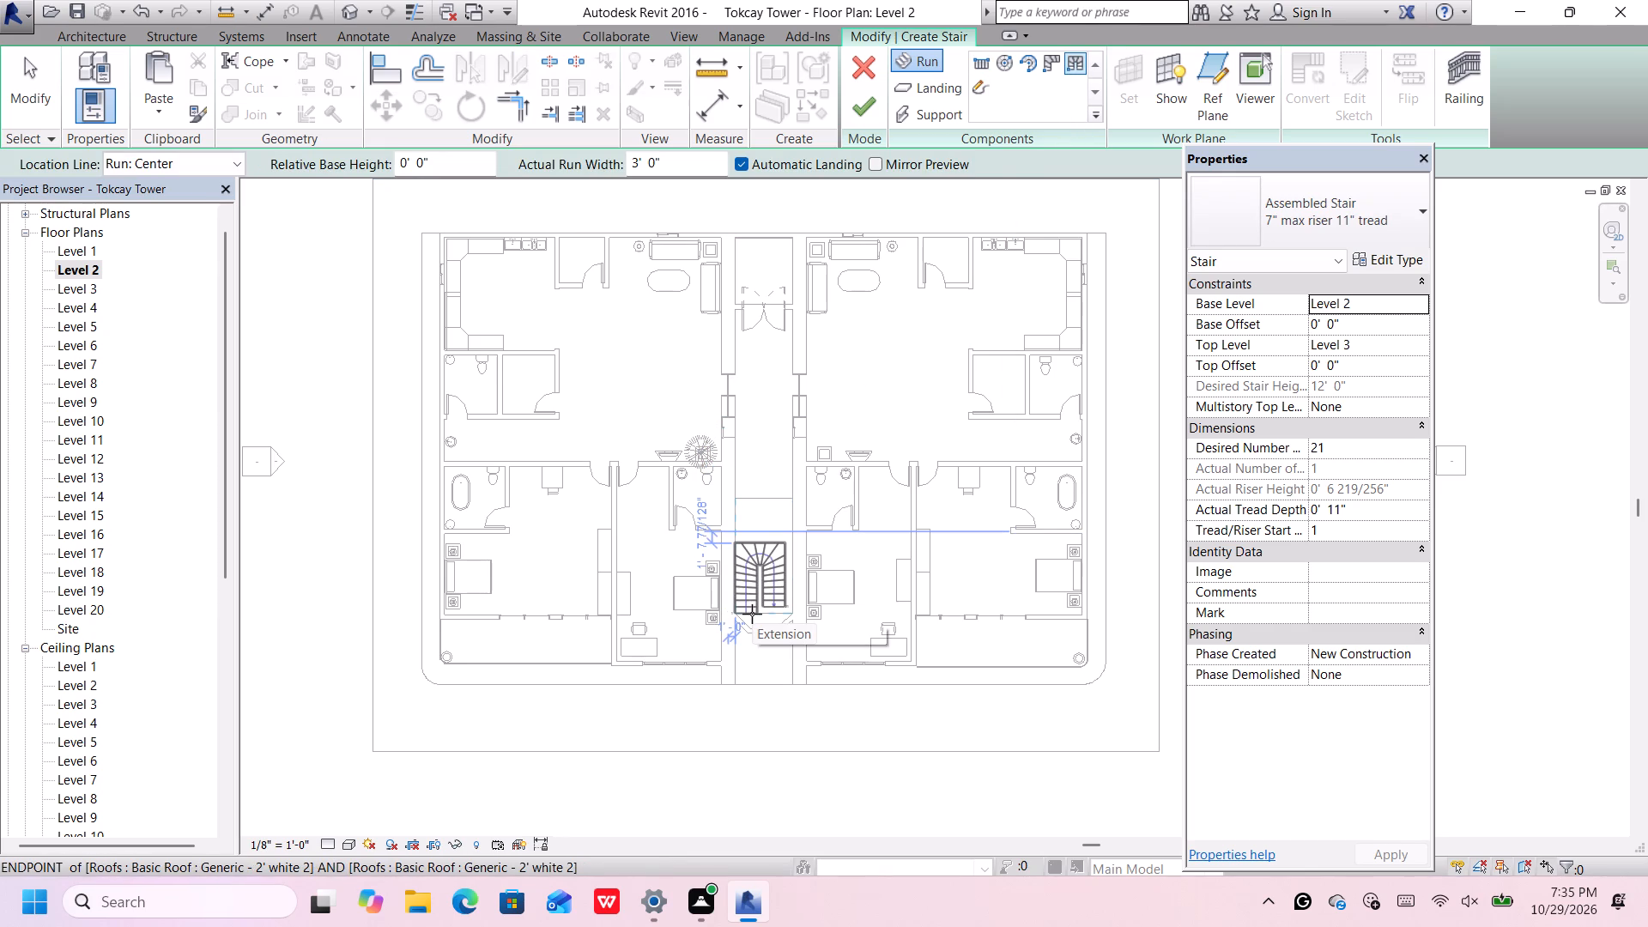
pyautogui.scroll(5, 752, 614)
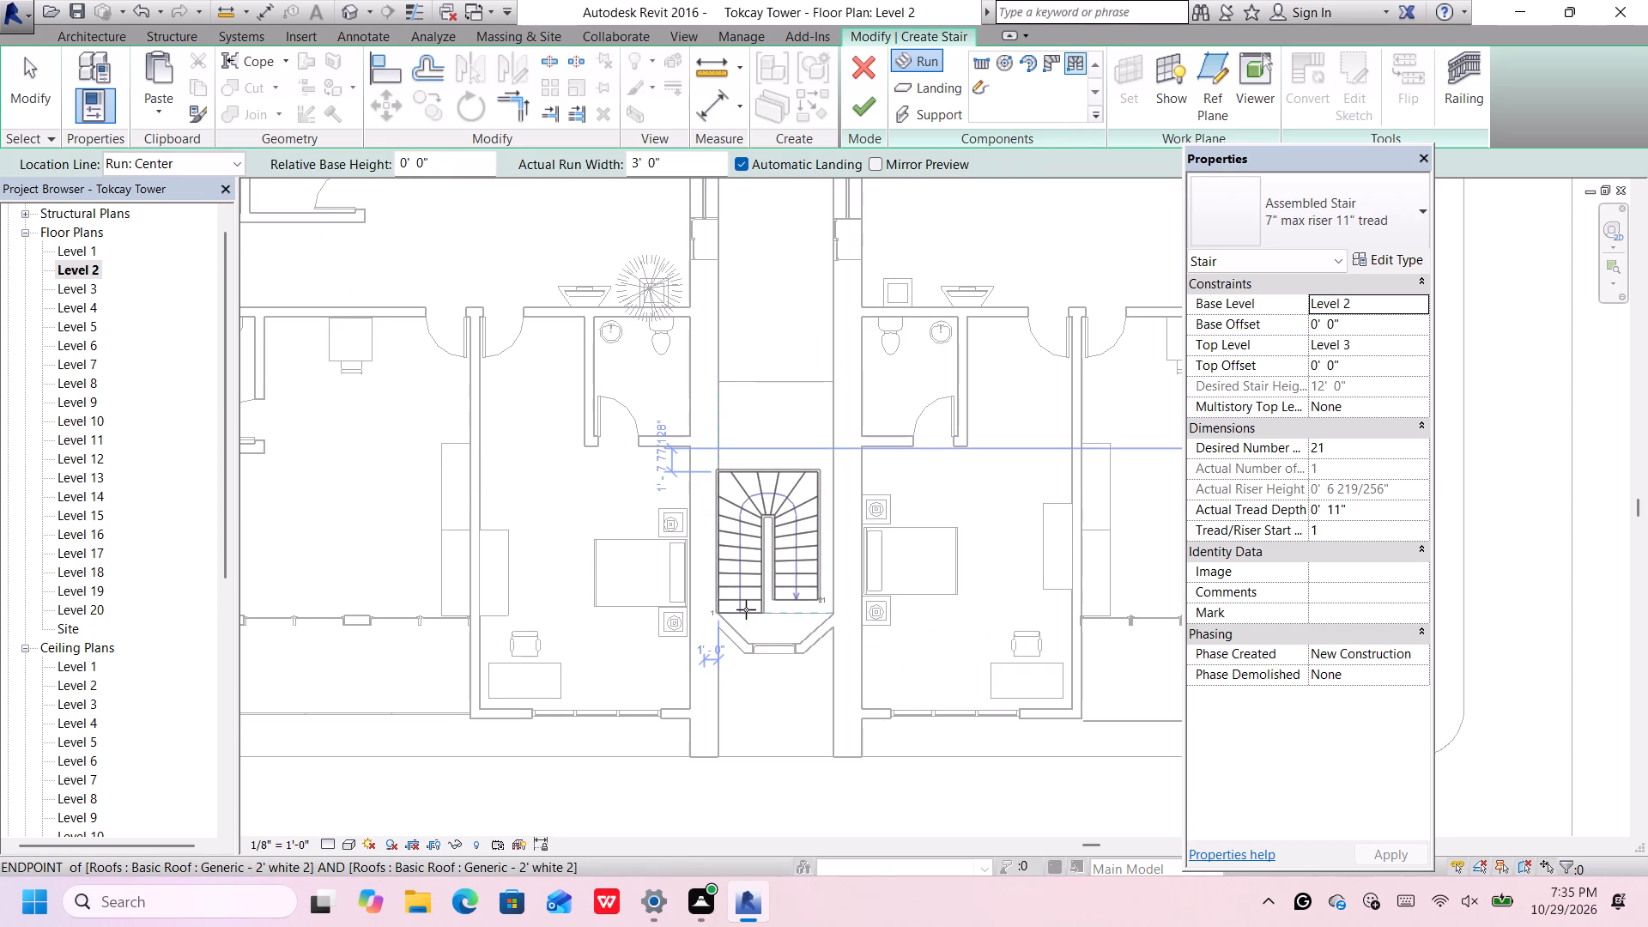
pyautogui.scroll(3, 748, 609)
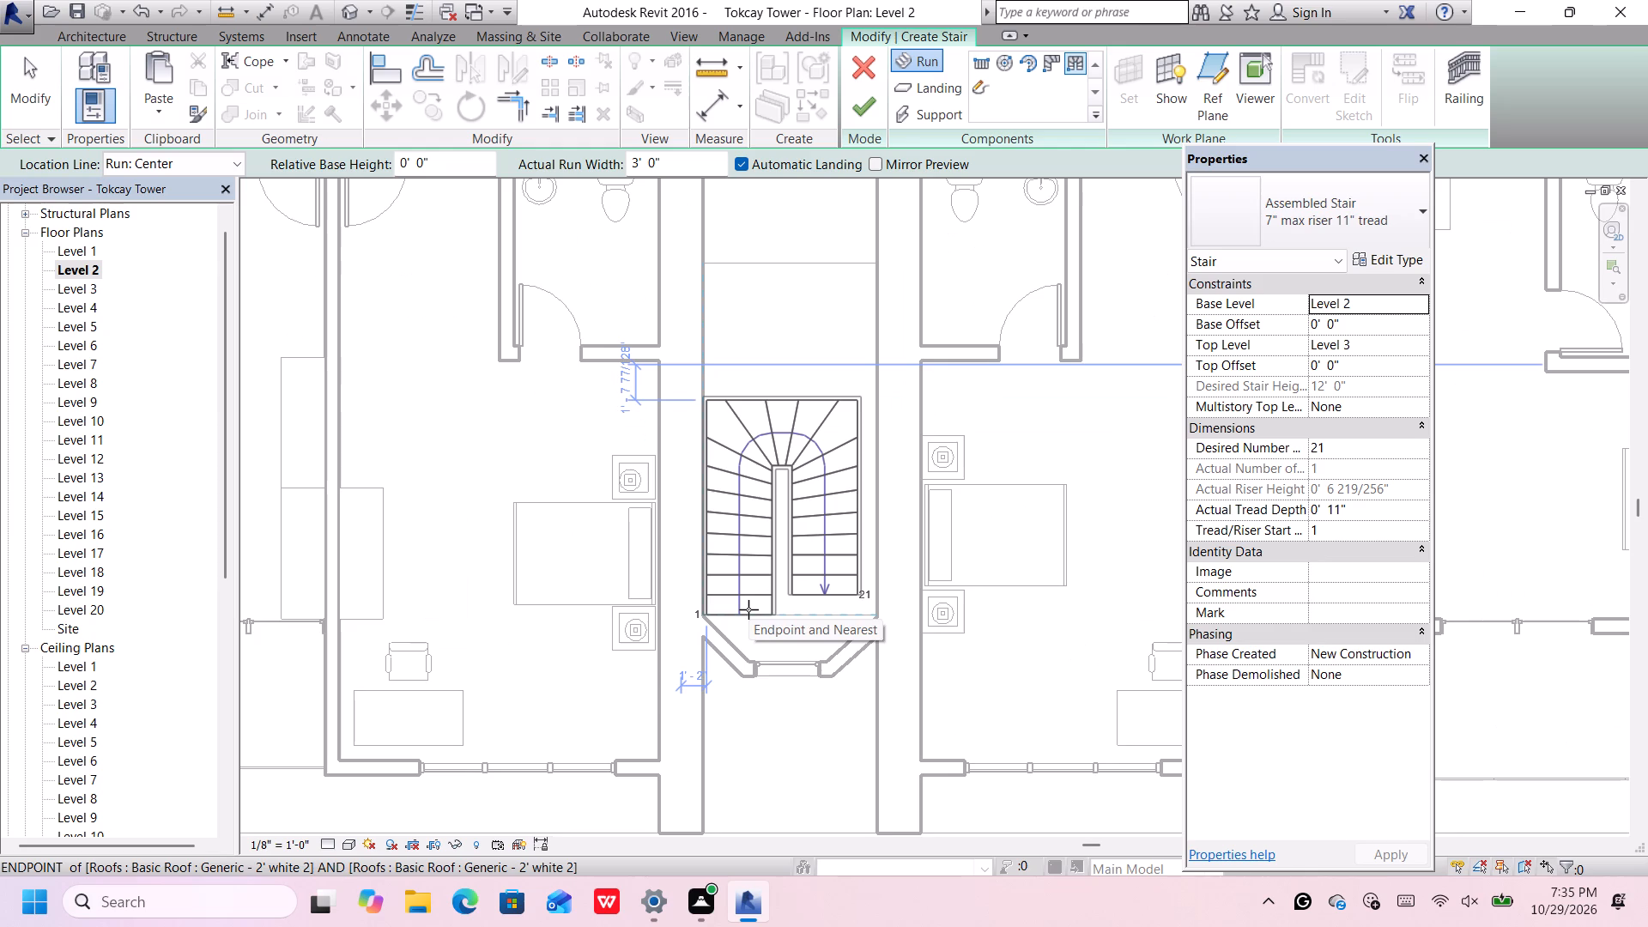
pyautogui.click(748, 609)
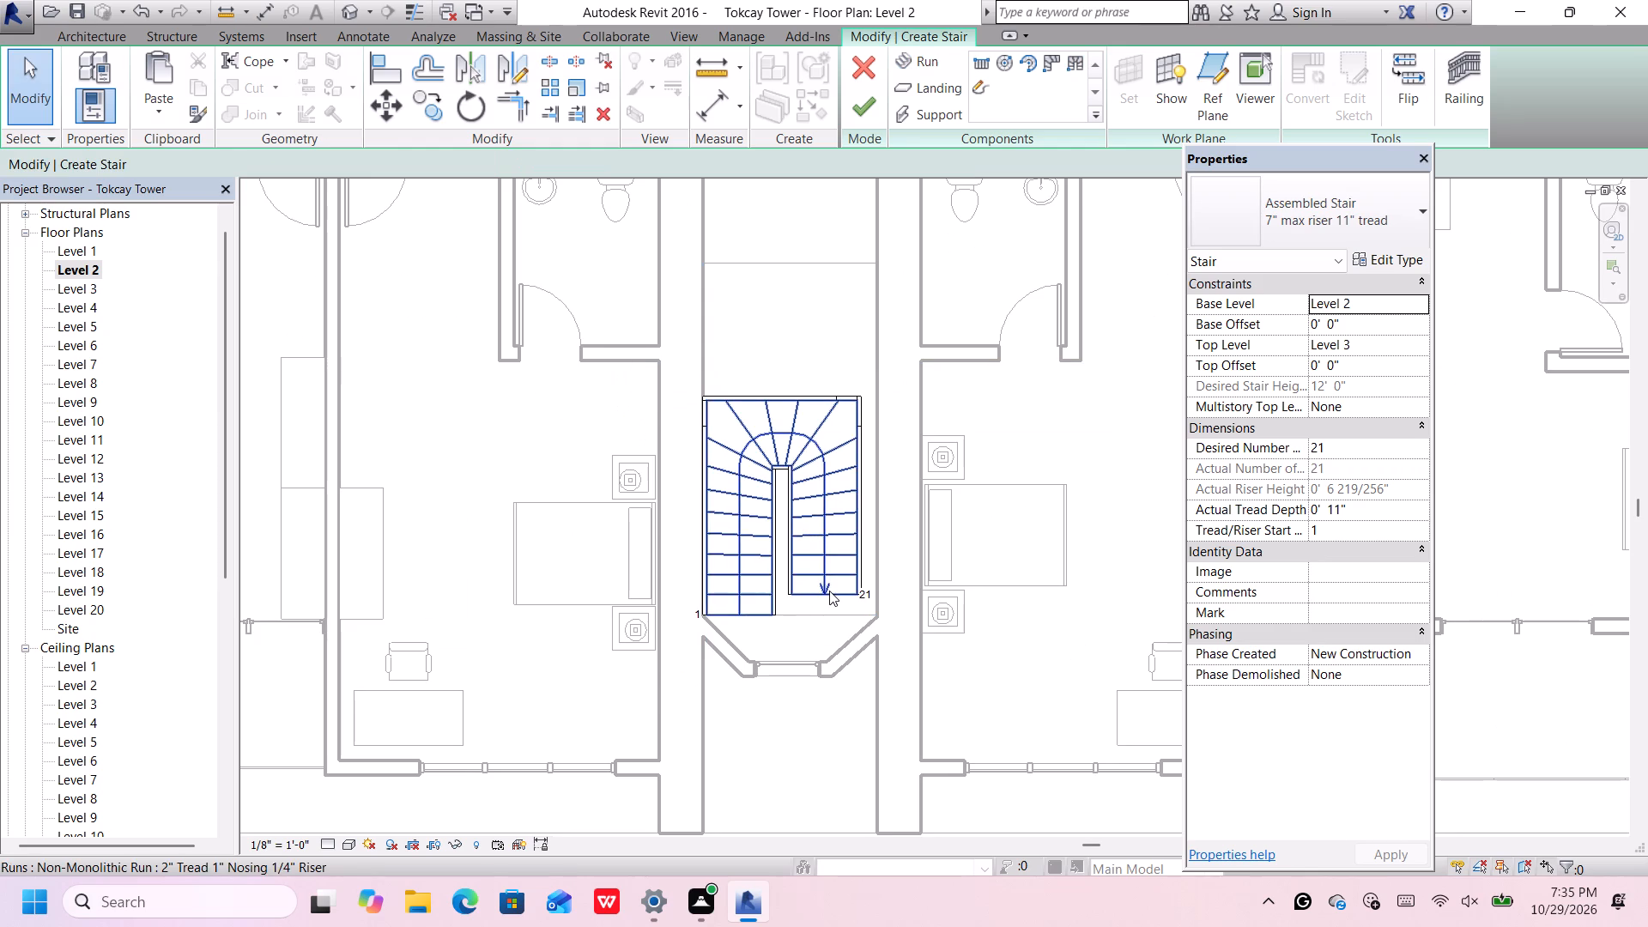
# Shift one tread from the stair's west leg to its east leg, extending the run's upper end south to the core's edge line.
pyautogui.moveTo(826, 584); pyautogui.dragTo(827, 608)
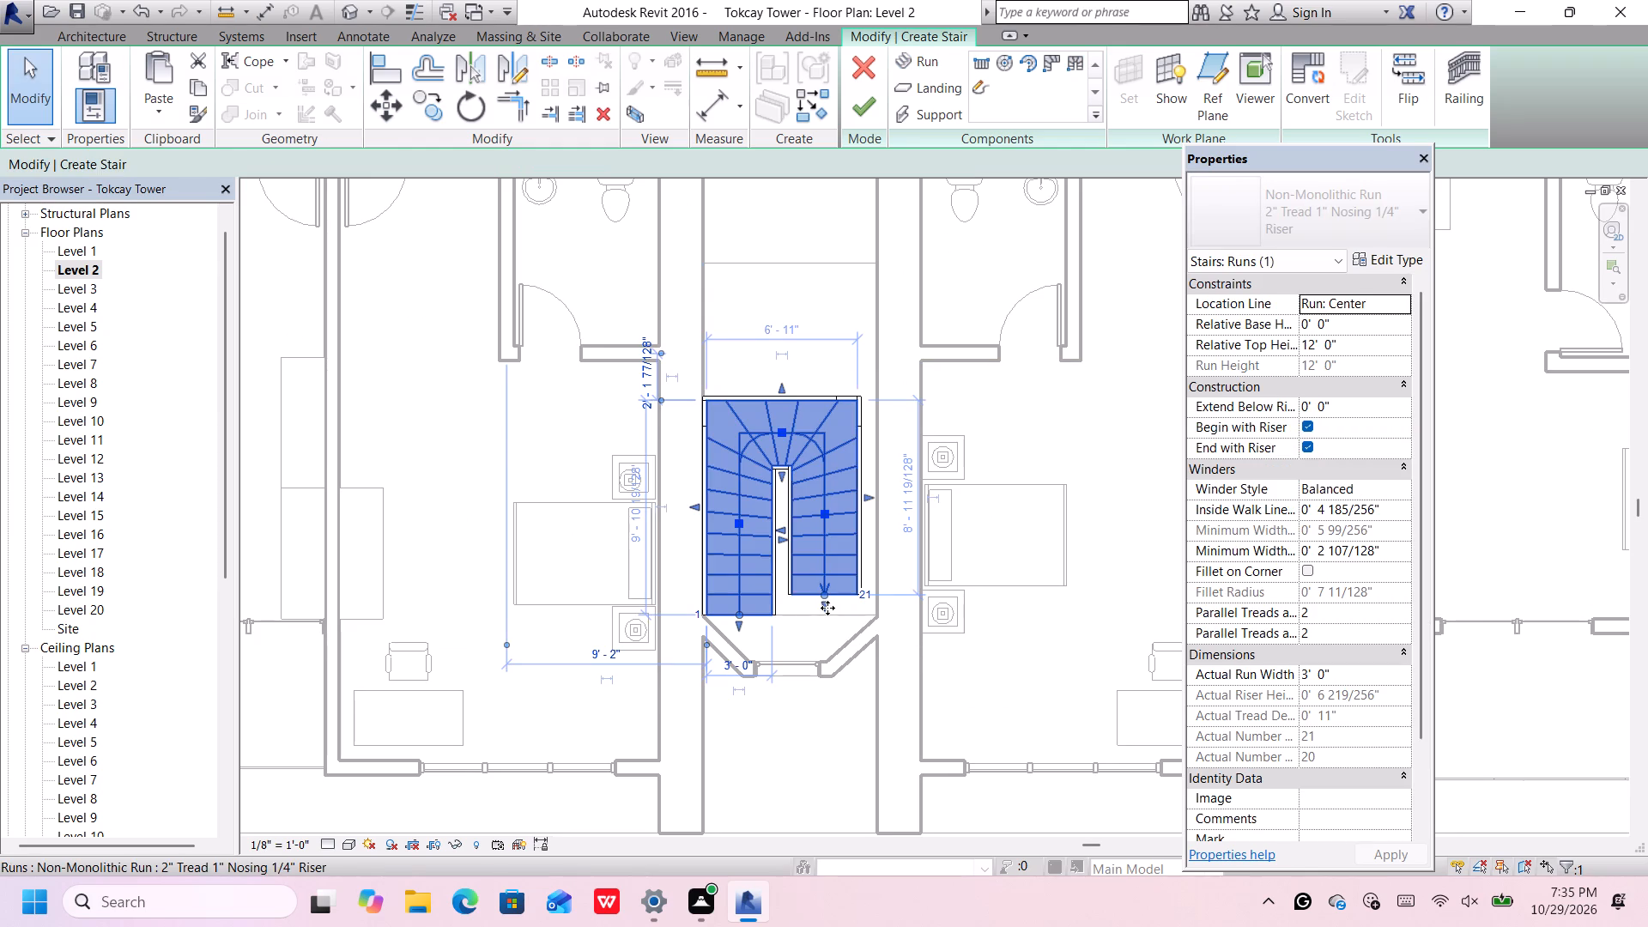
pyautogui.moveTo(827, 608); pyautogui.dragTo(827, 609)
pyautogui.moveTo(827, 609); pyautogui.dragTo(827, 619)
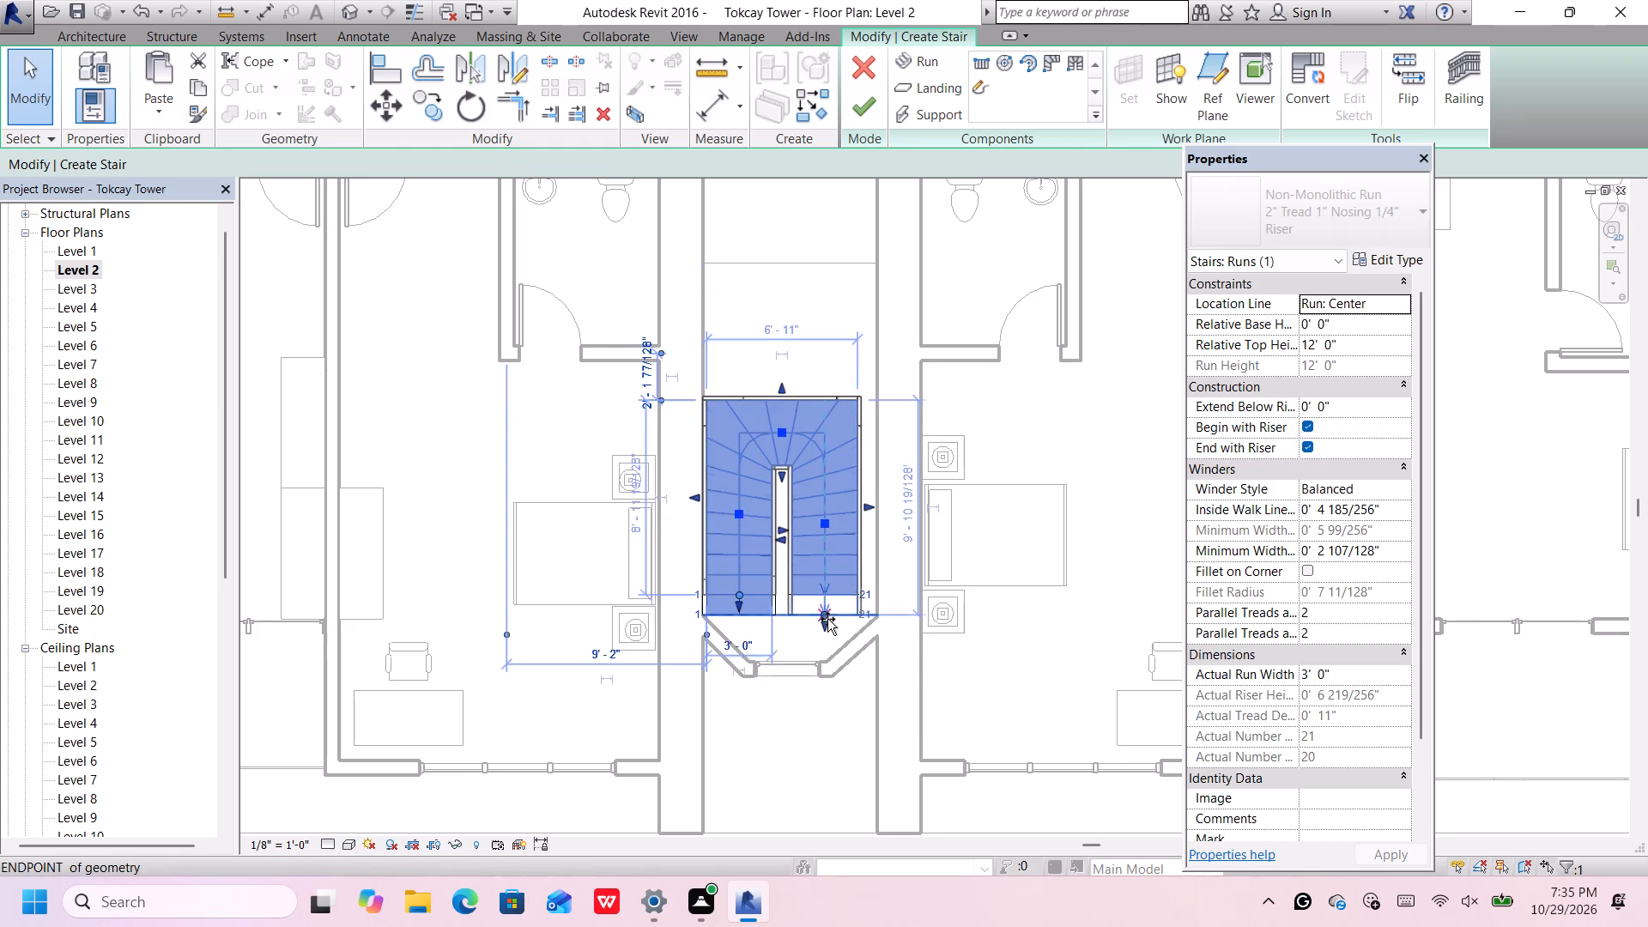
pyautogui.moveTo(827, 619); pyautogui.dragTo(827, 618)
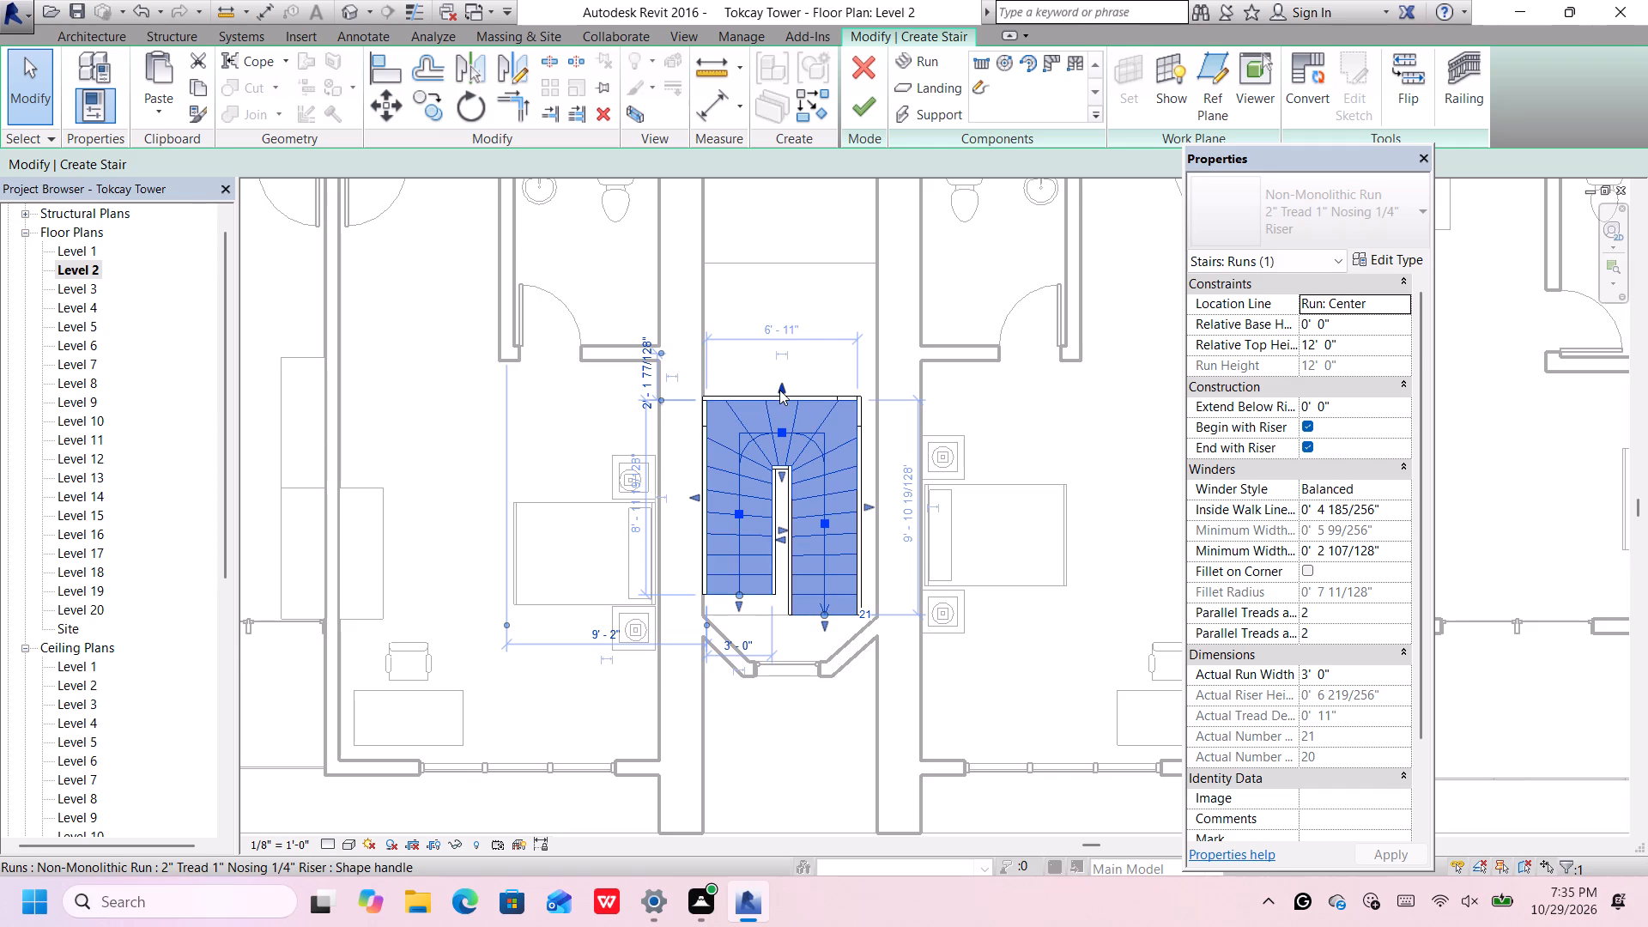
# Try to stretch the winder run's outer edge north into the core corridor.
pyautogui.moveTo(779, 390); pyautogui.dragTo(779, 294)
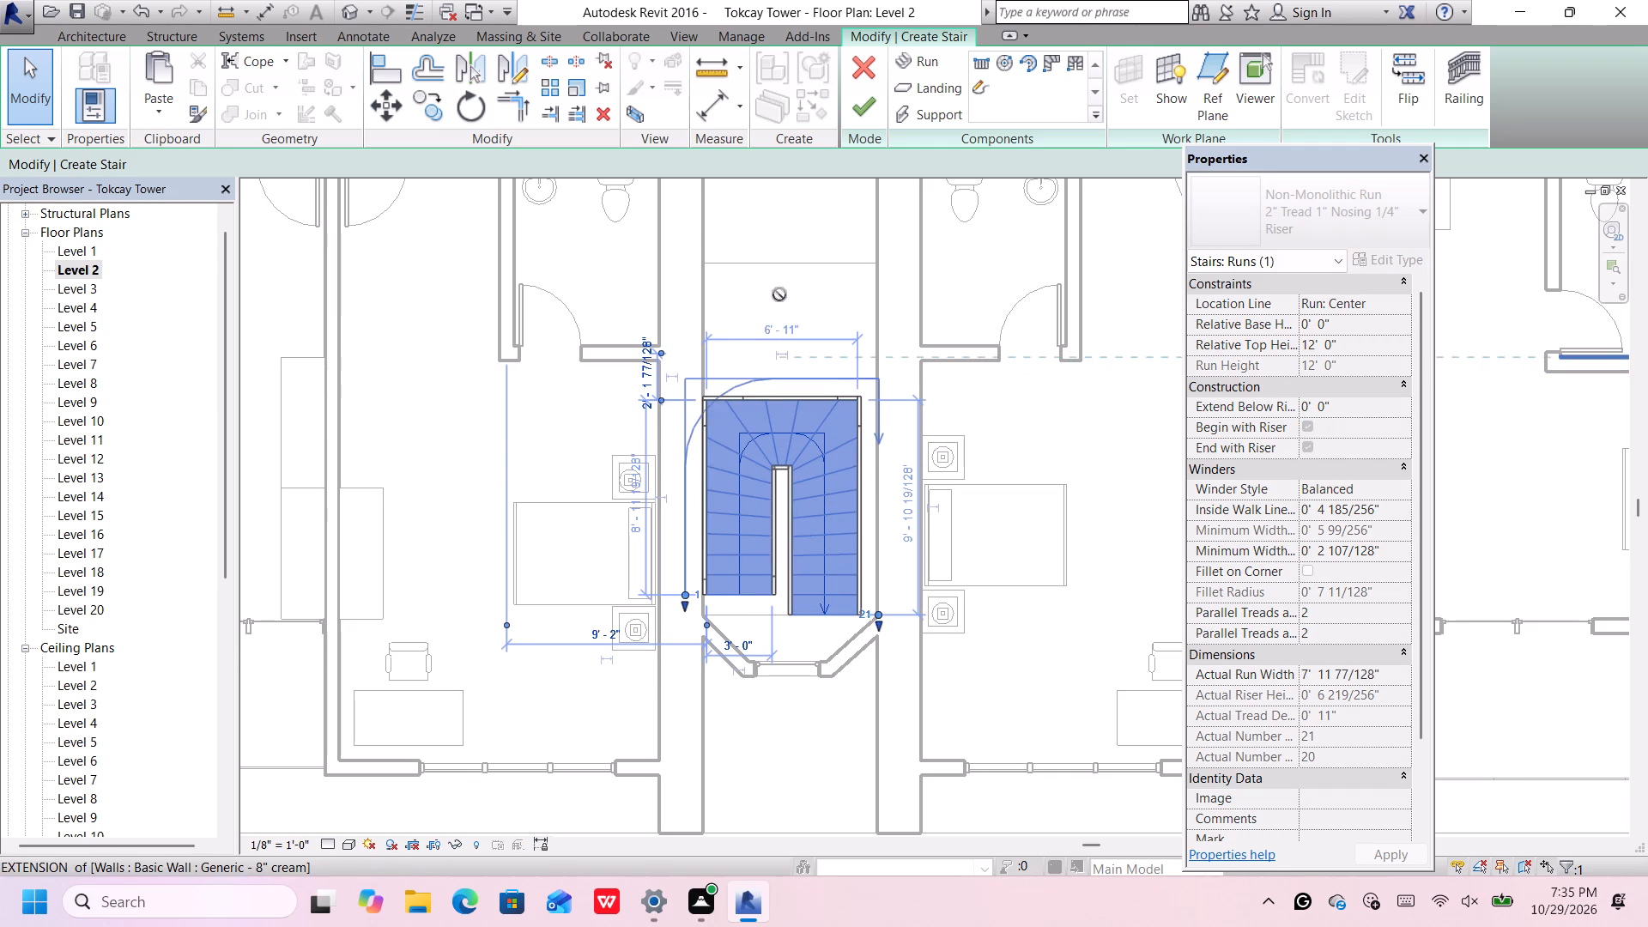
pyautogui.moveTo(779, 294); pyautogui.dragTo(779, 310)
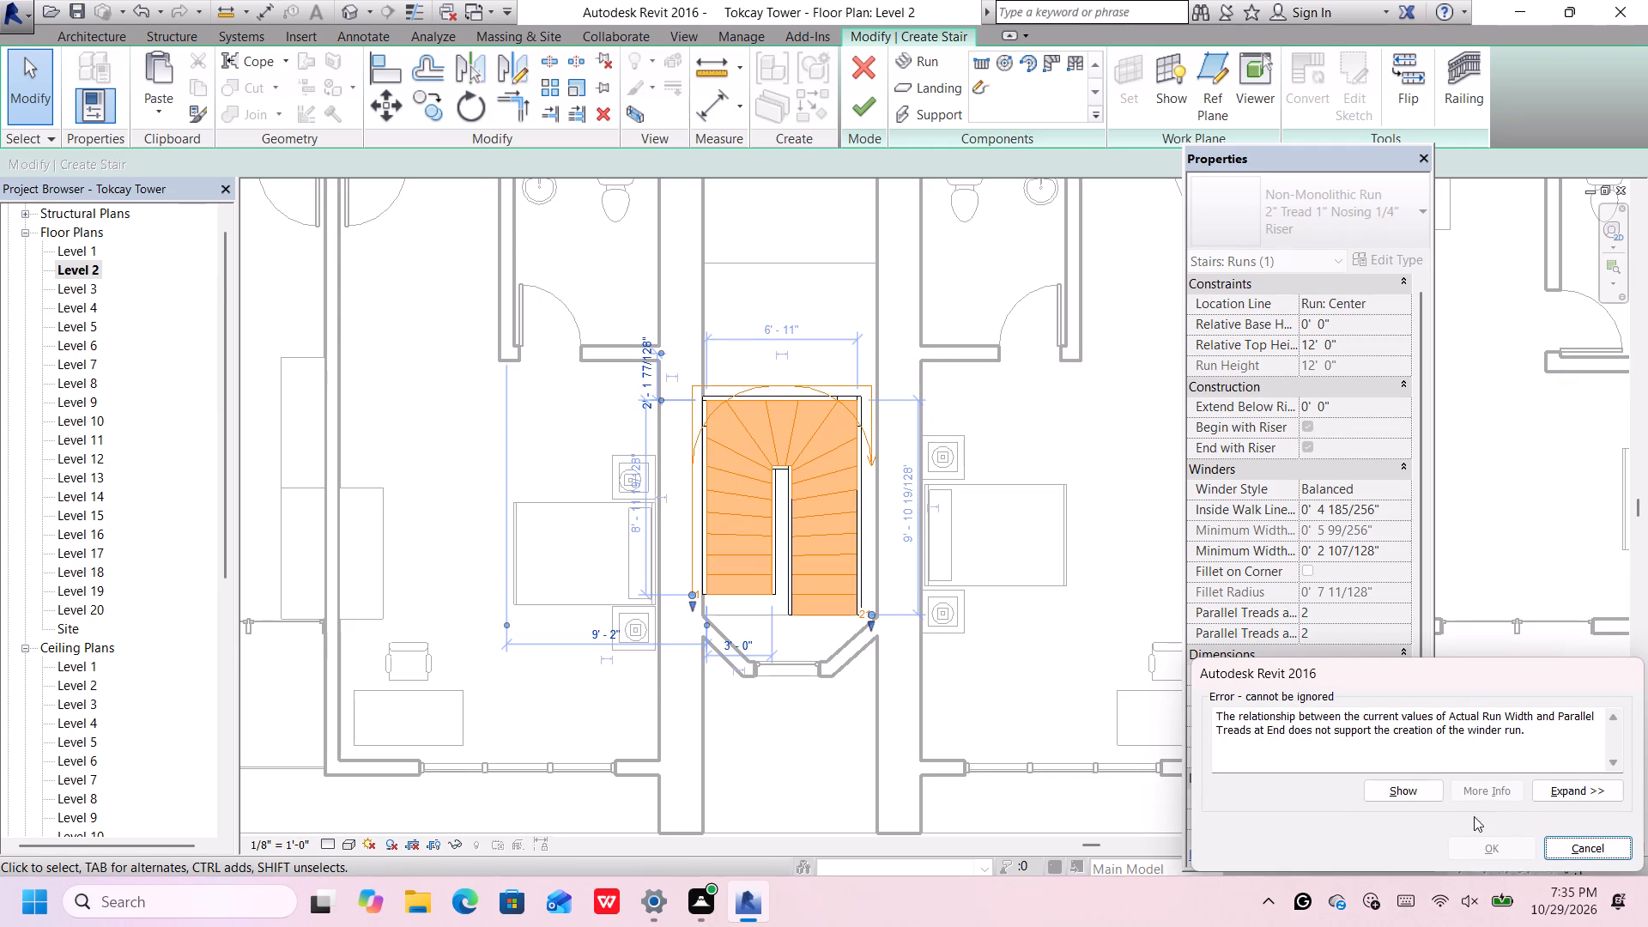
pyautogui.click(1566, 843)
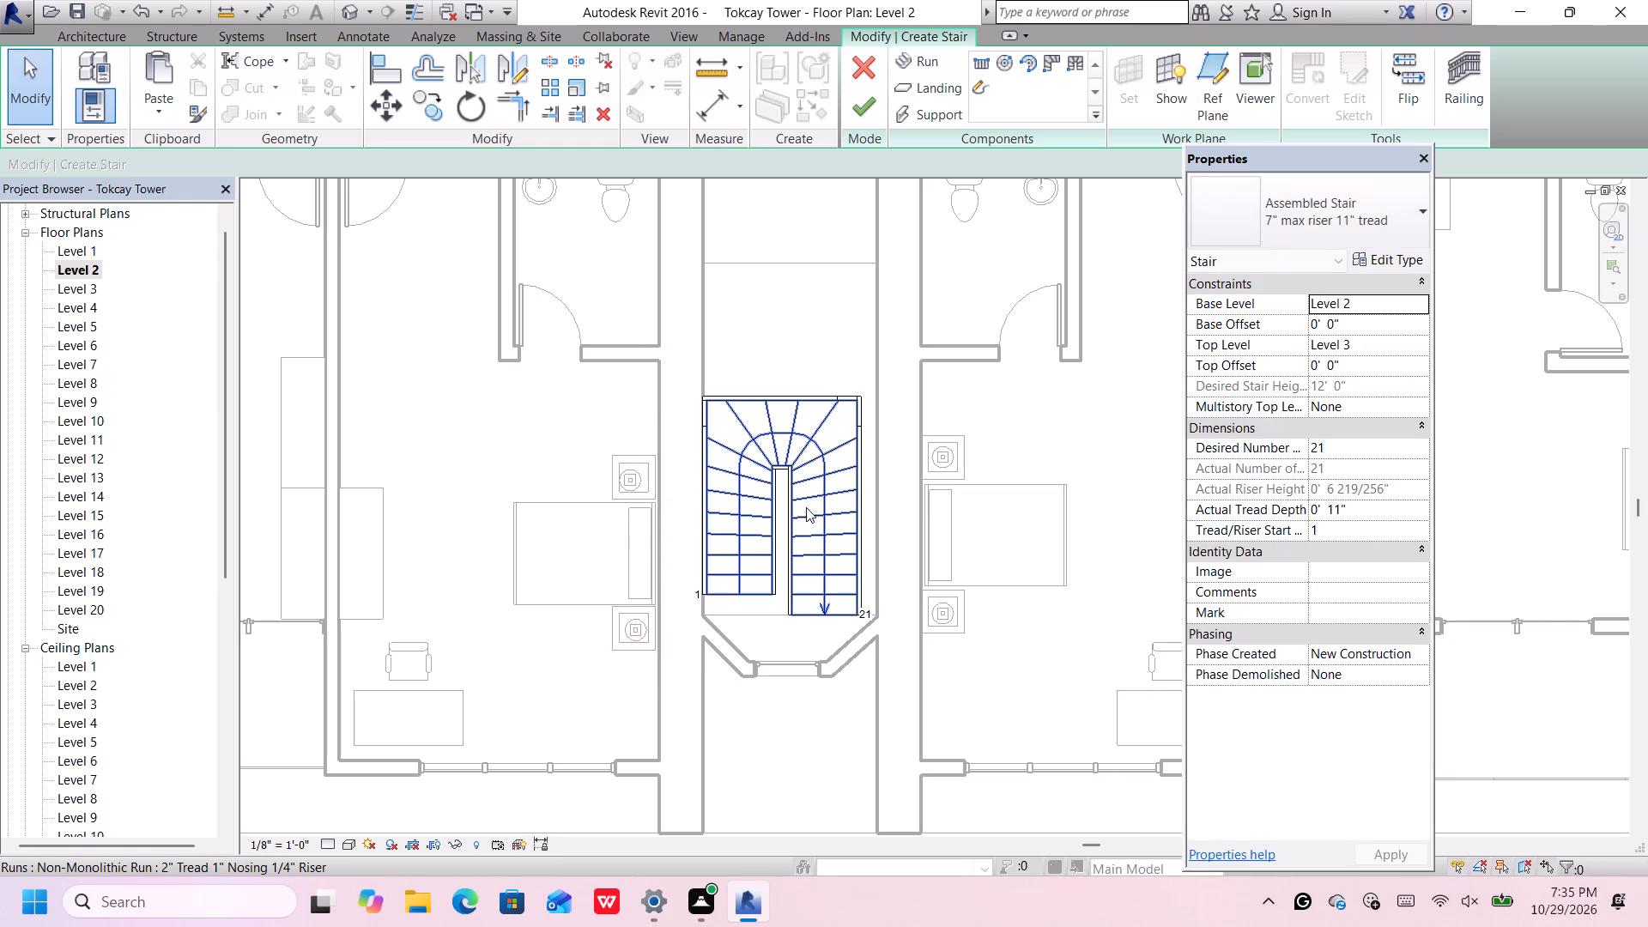
# Select the winder stair run in the central core for further adjustment.
pyautogui.moveTo(810, 512); pyautogui.dragTo(779, 499, button='middle')
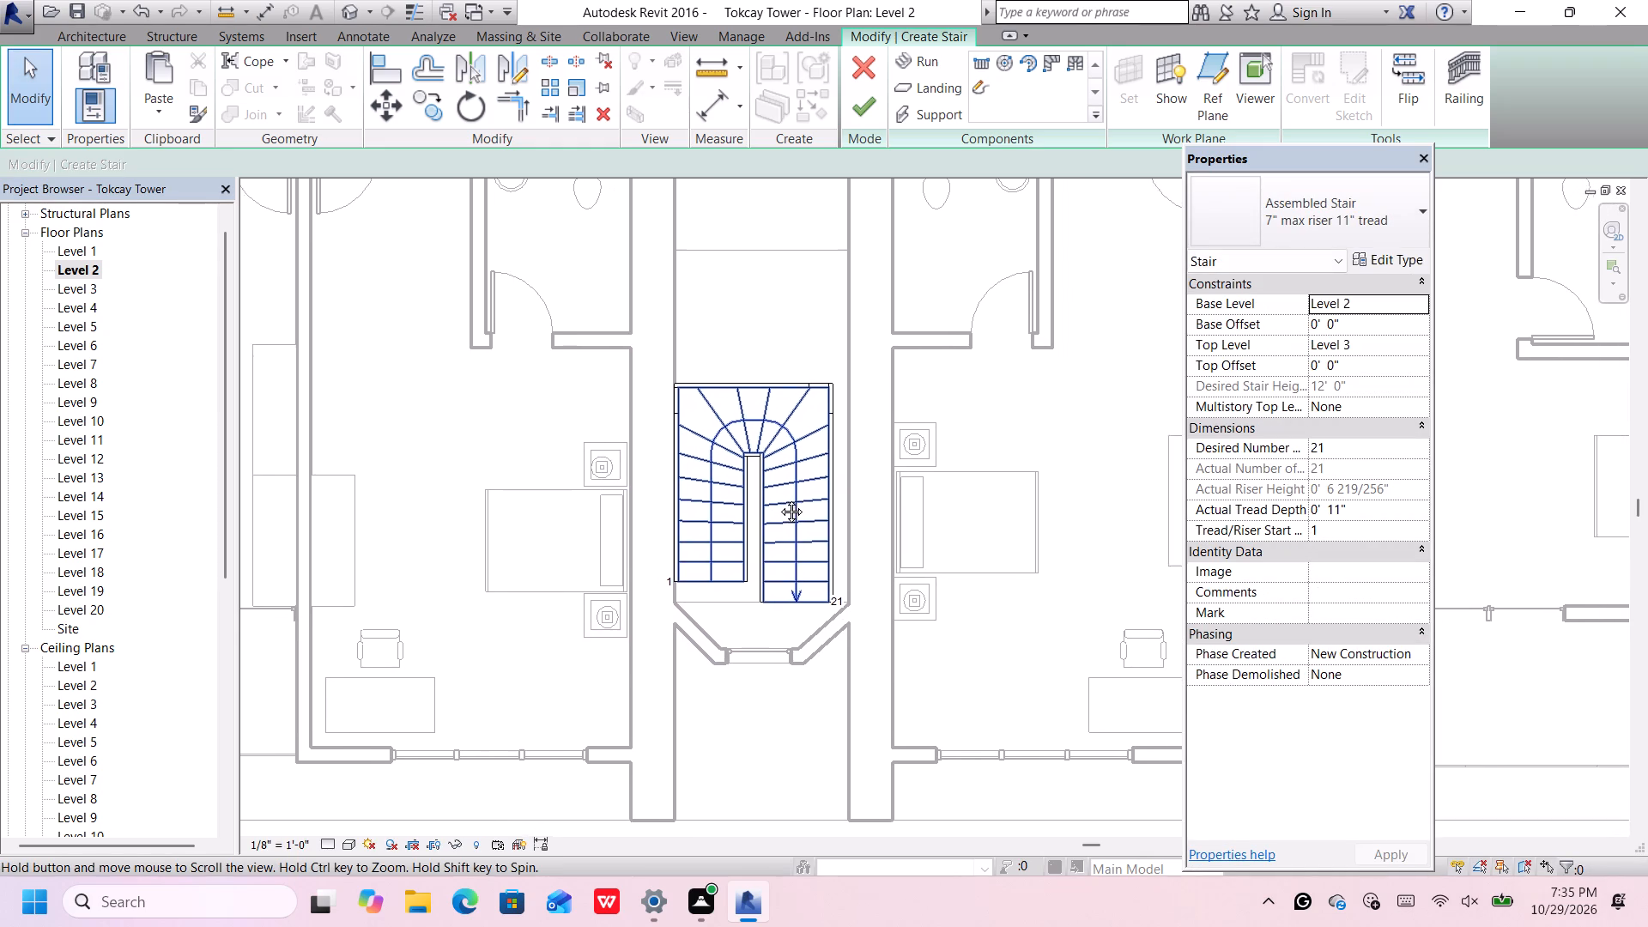
pyautogui.moveTo(779, 499); pyautogui.dragTo(771, 498, button='middle')
pyautogui.click(783, 488)
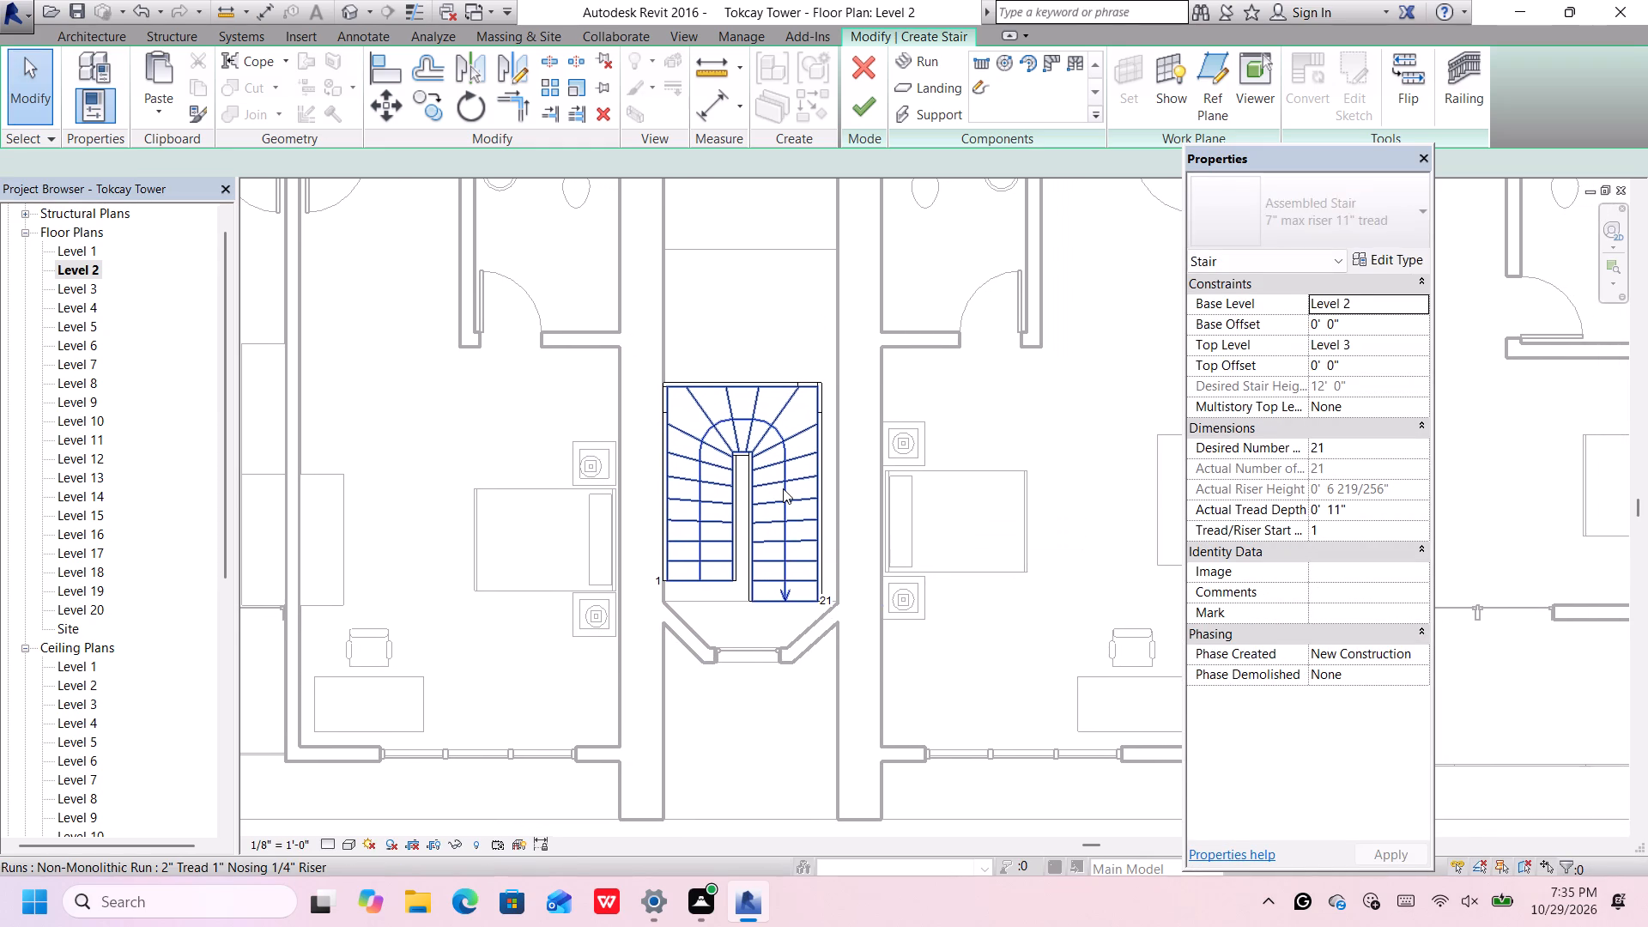
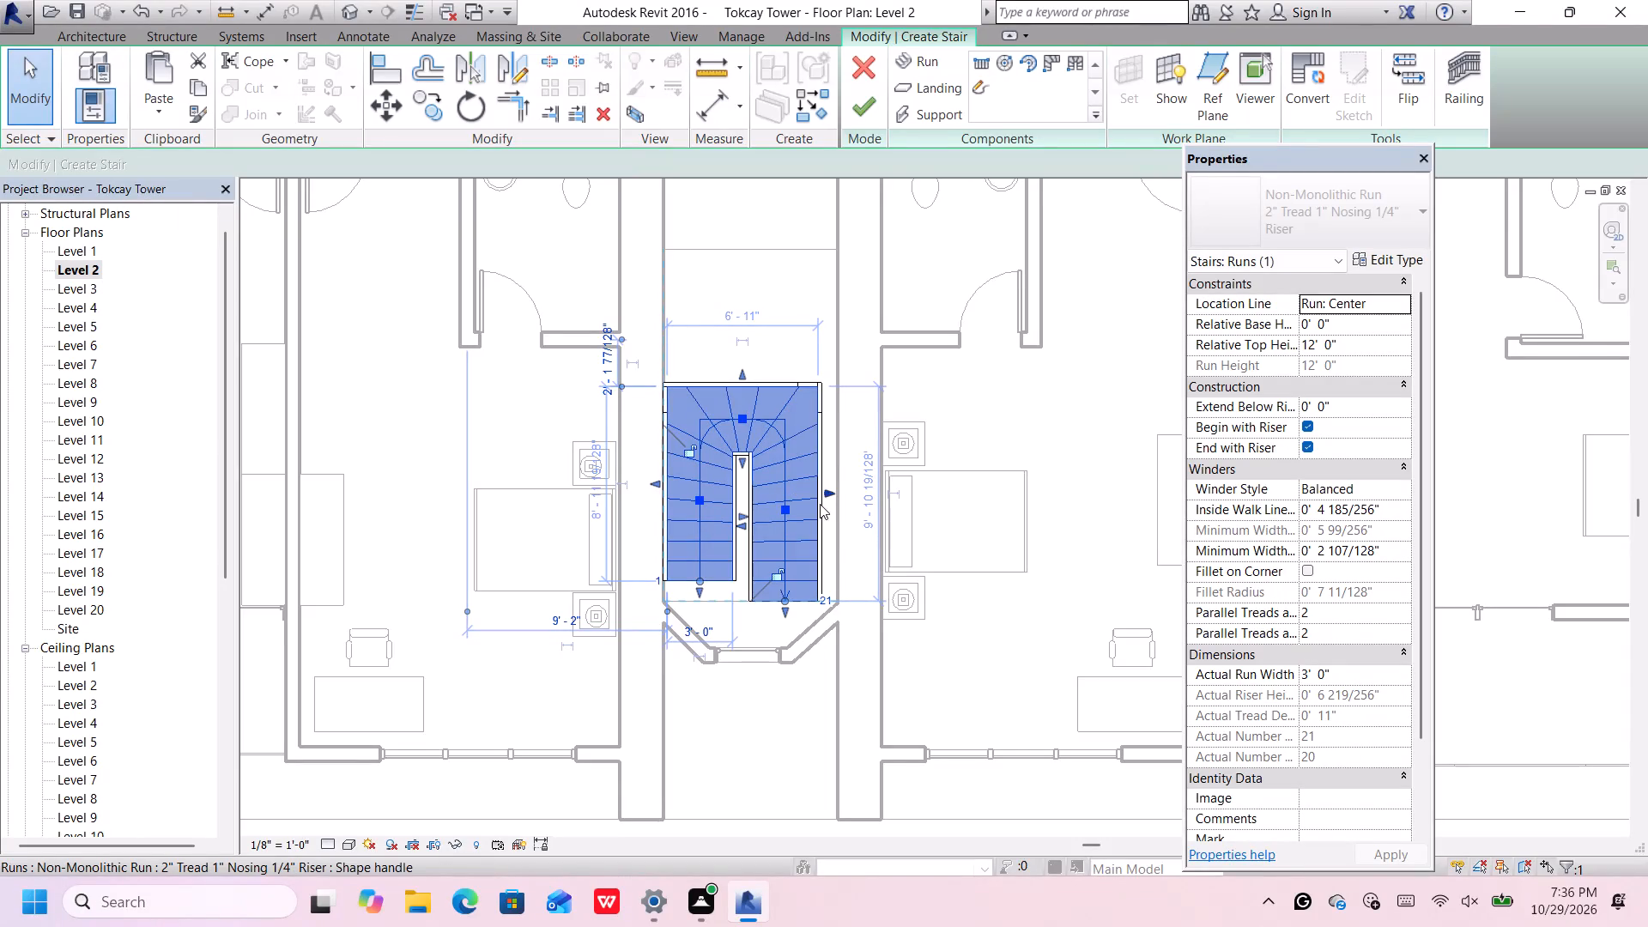
# Nudge the U-shaped winder stair run down and narrow it to an actual run width of about 2' 11".
pyautogui.click(742, 378)
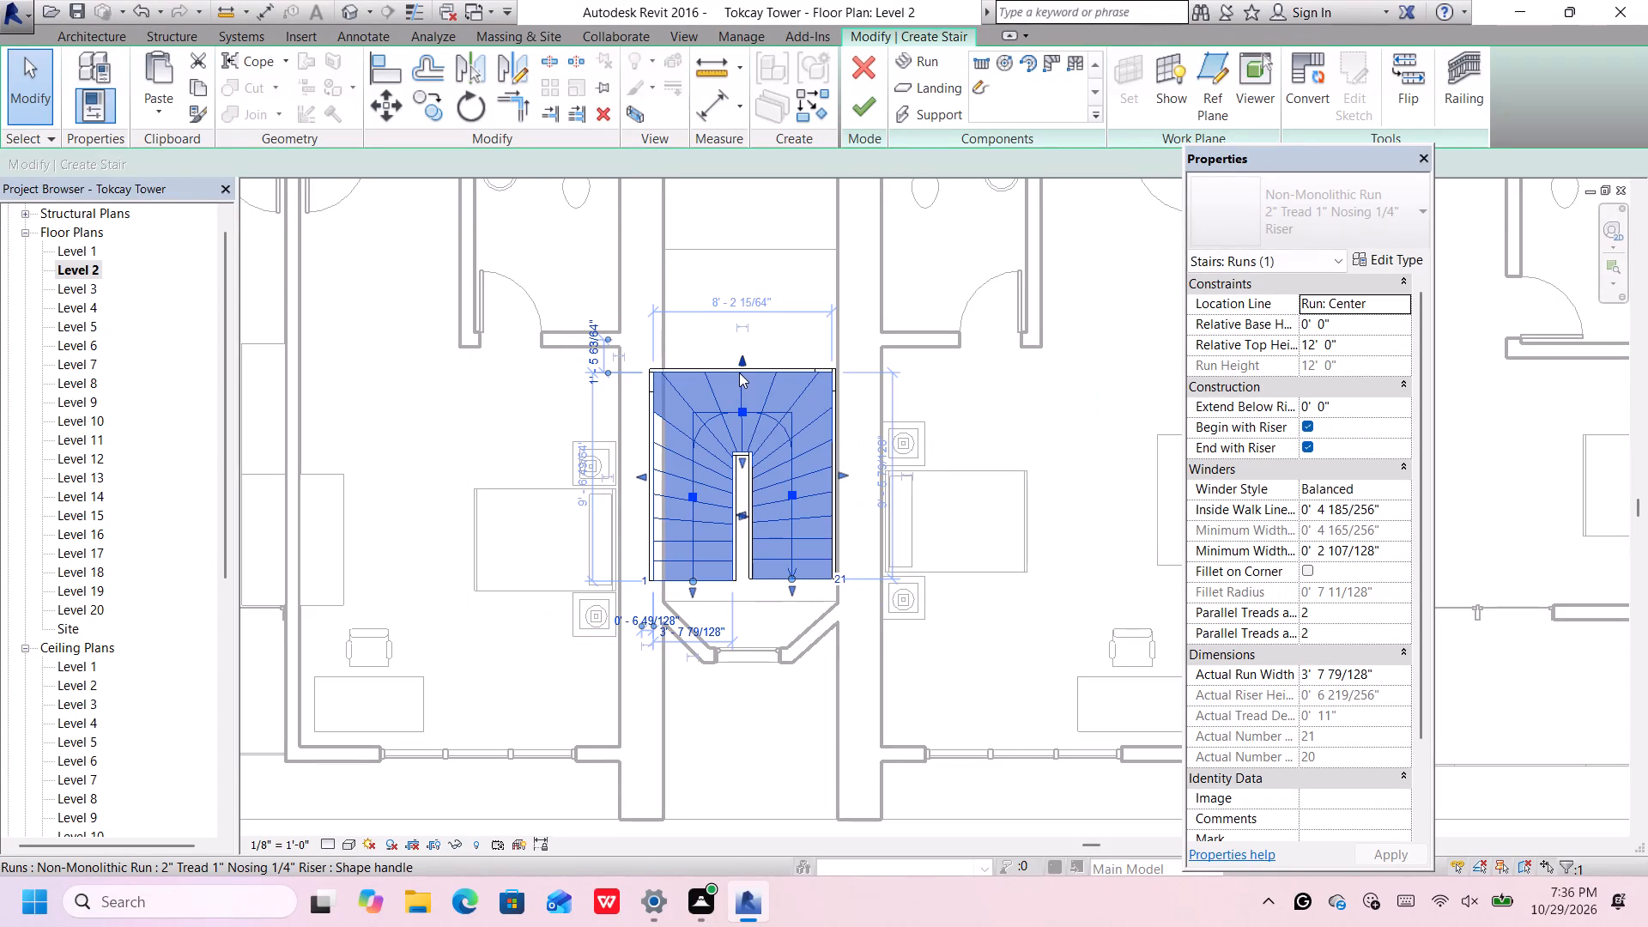
pyautogui.moveTo(795, 454); pyautogui.dragTo(760, 443, button='middle')
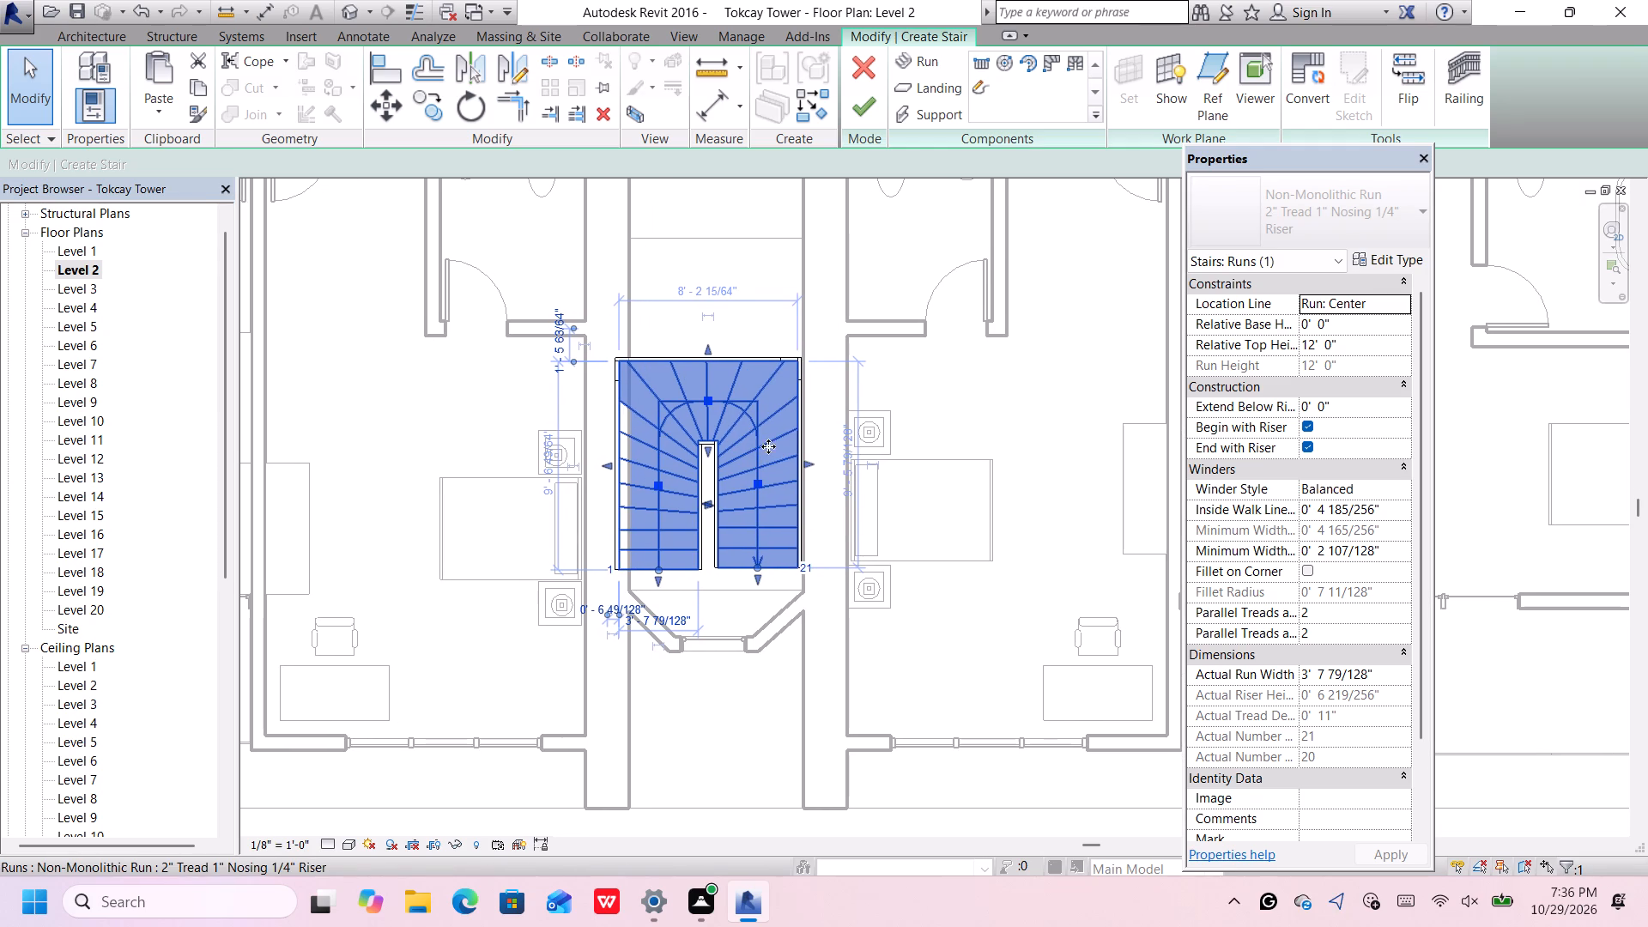
pyautogui.press('Down')
pyautogui.press('Down')
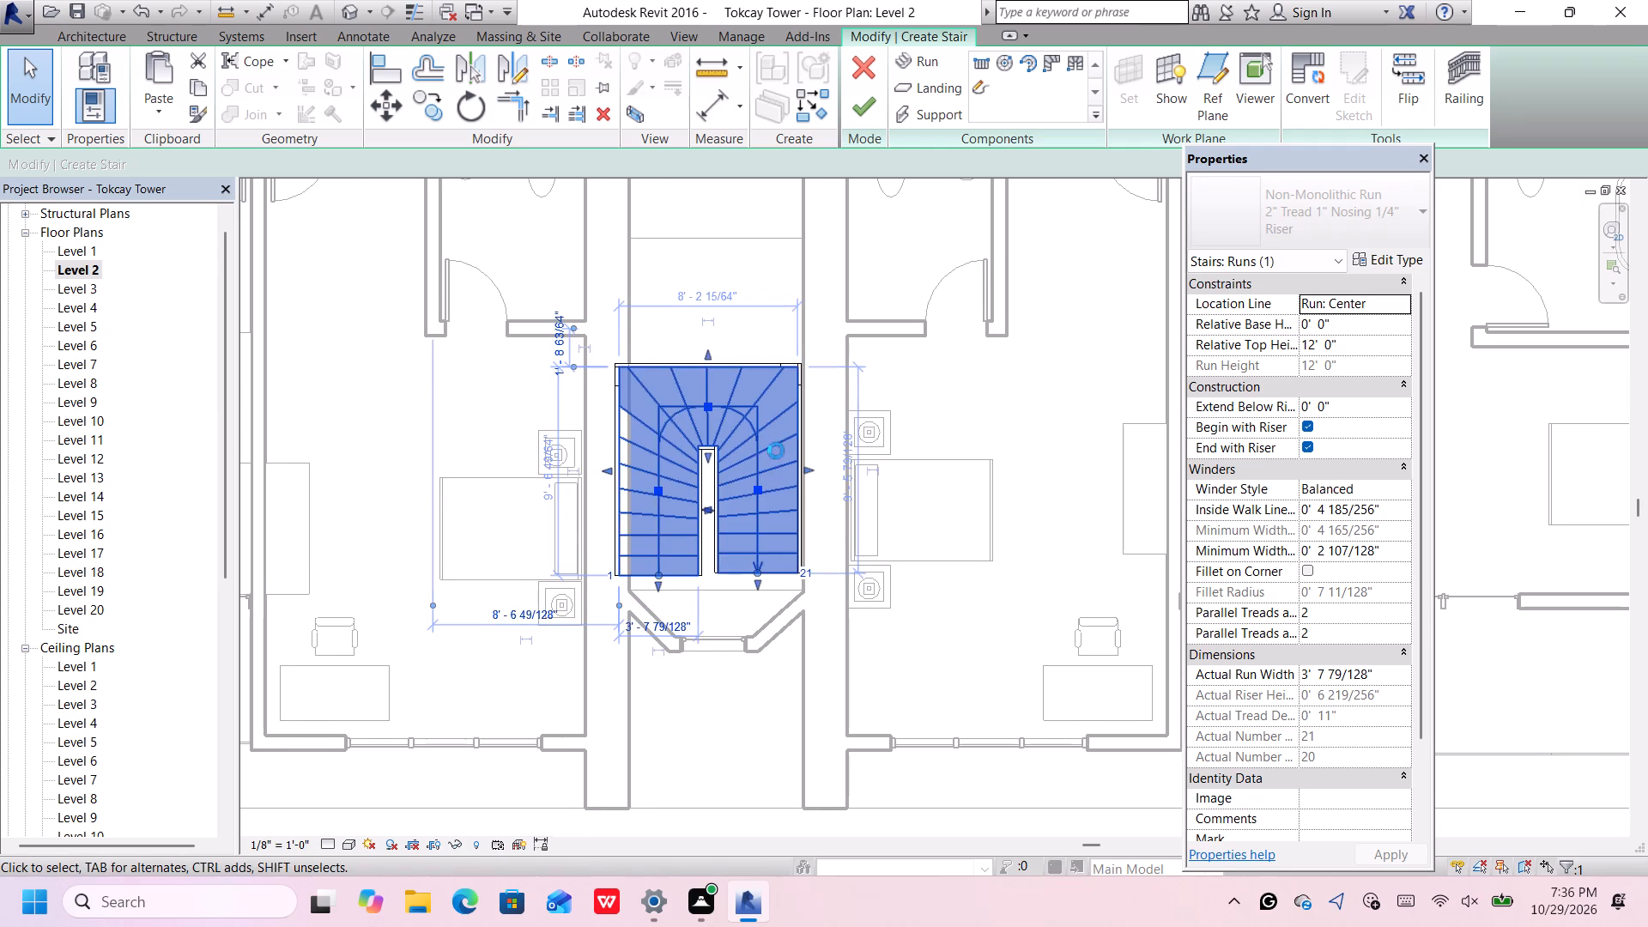
pyautogui.press('Down')
pyautogui.press('Down')
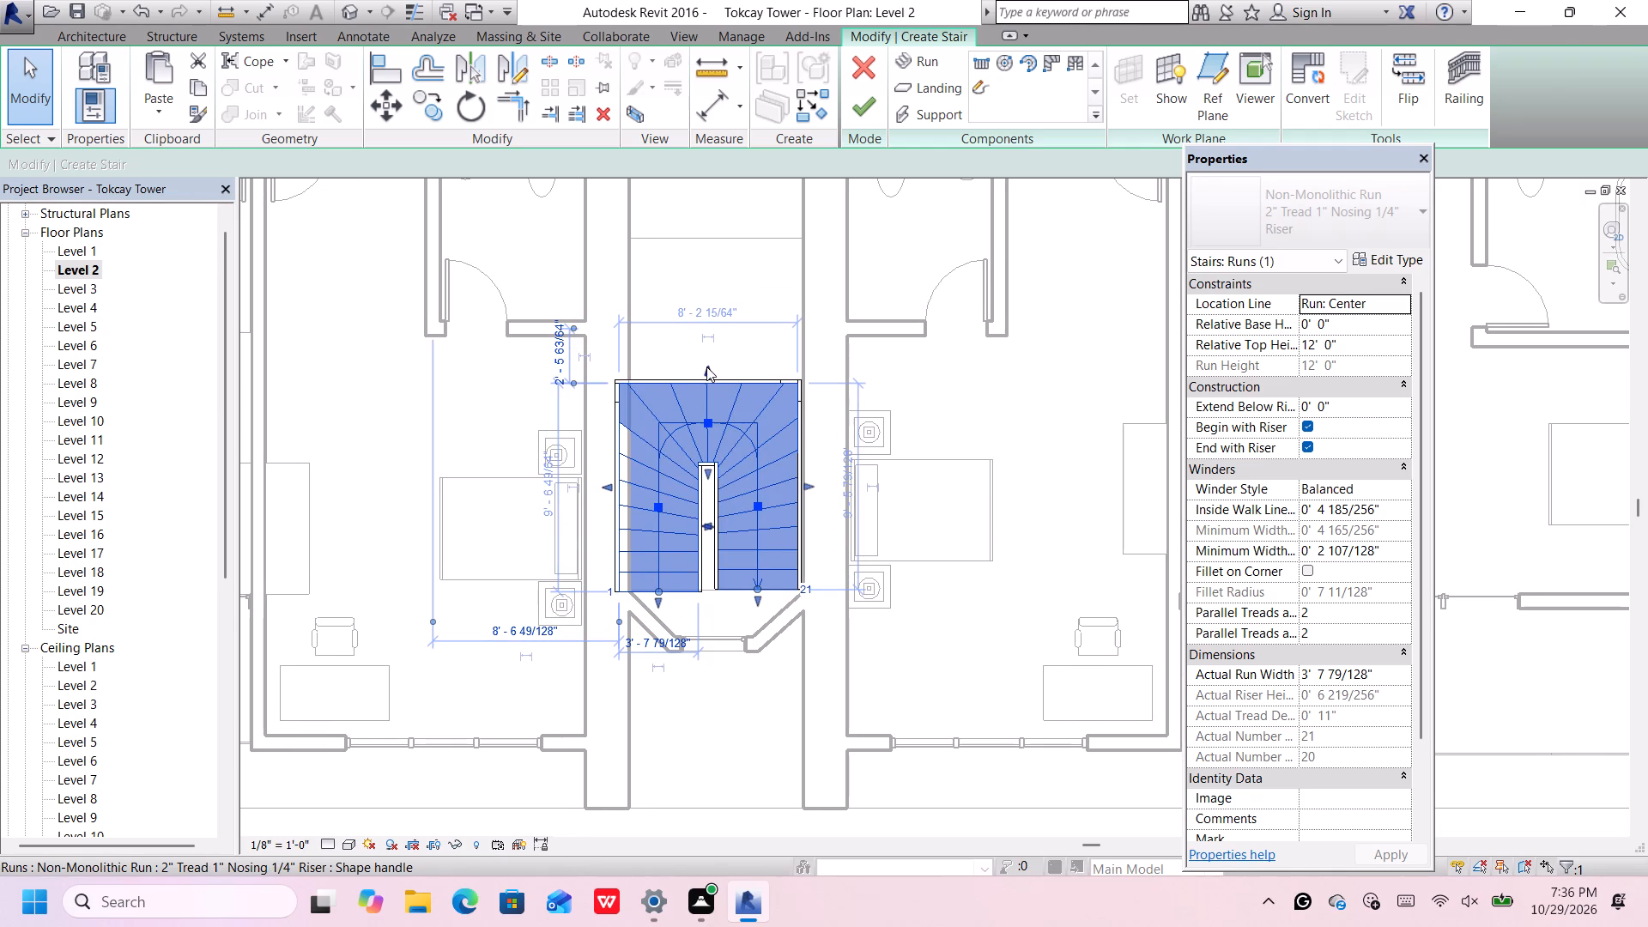
pyautogui.moveTo(706, 367); pyautogui.dragTo(715, 387)
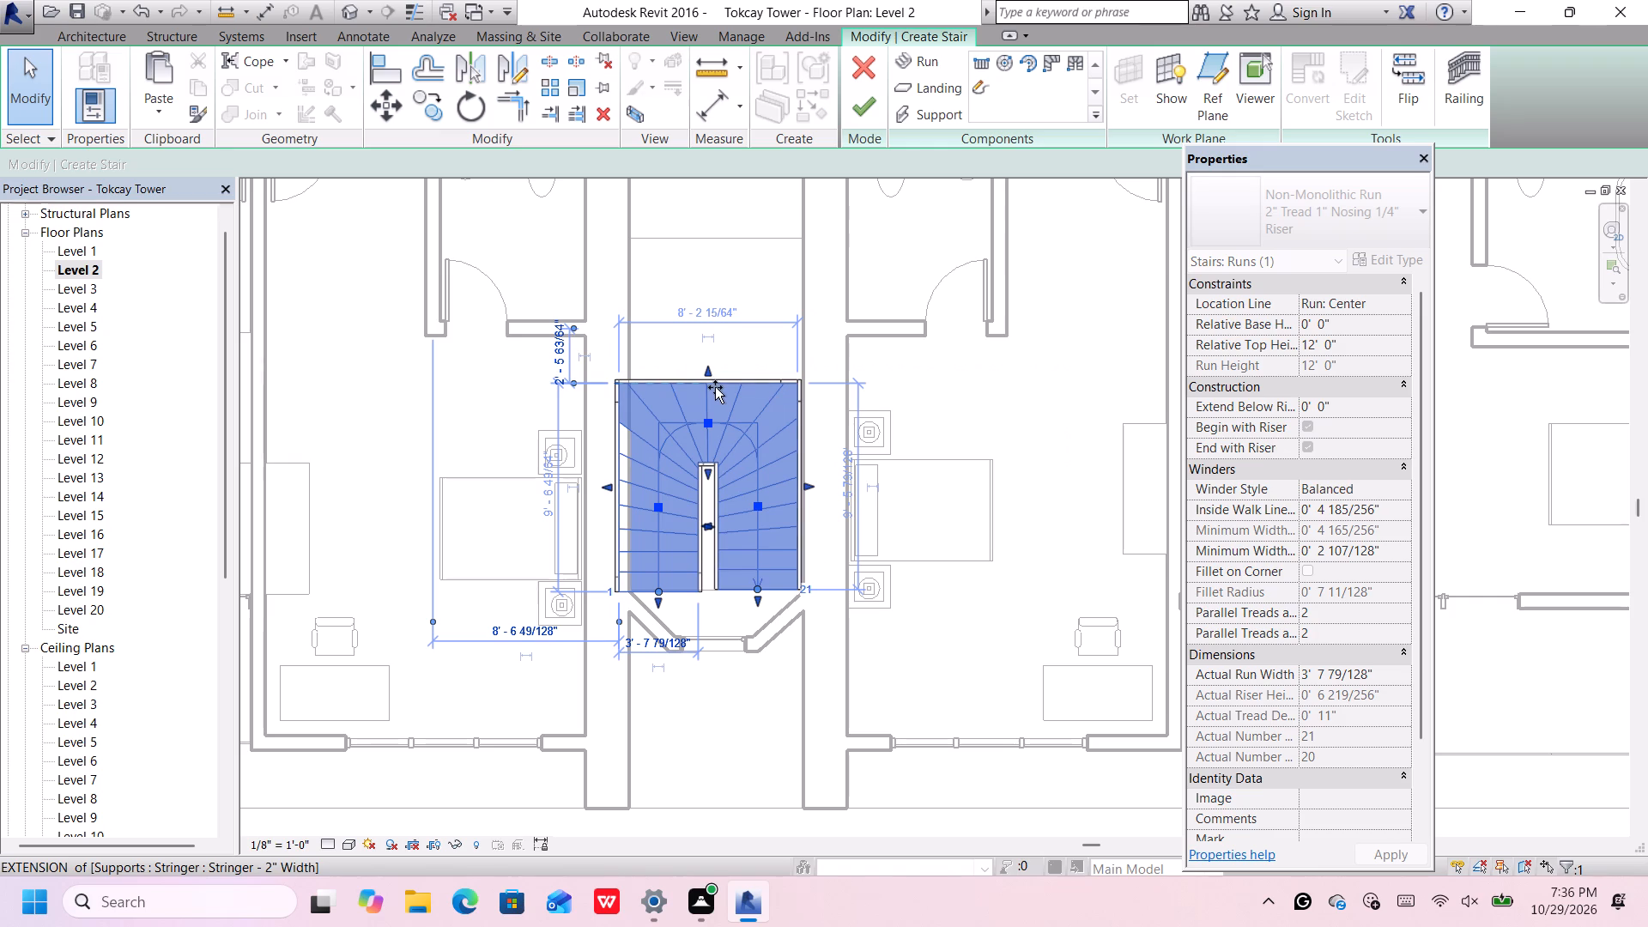
pyautogui.moveTo(715, 387); pyautogui.dragTo(718, 395)
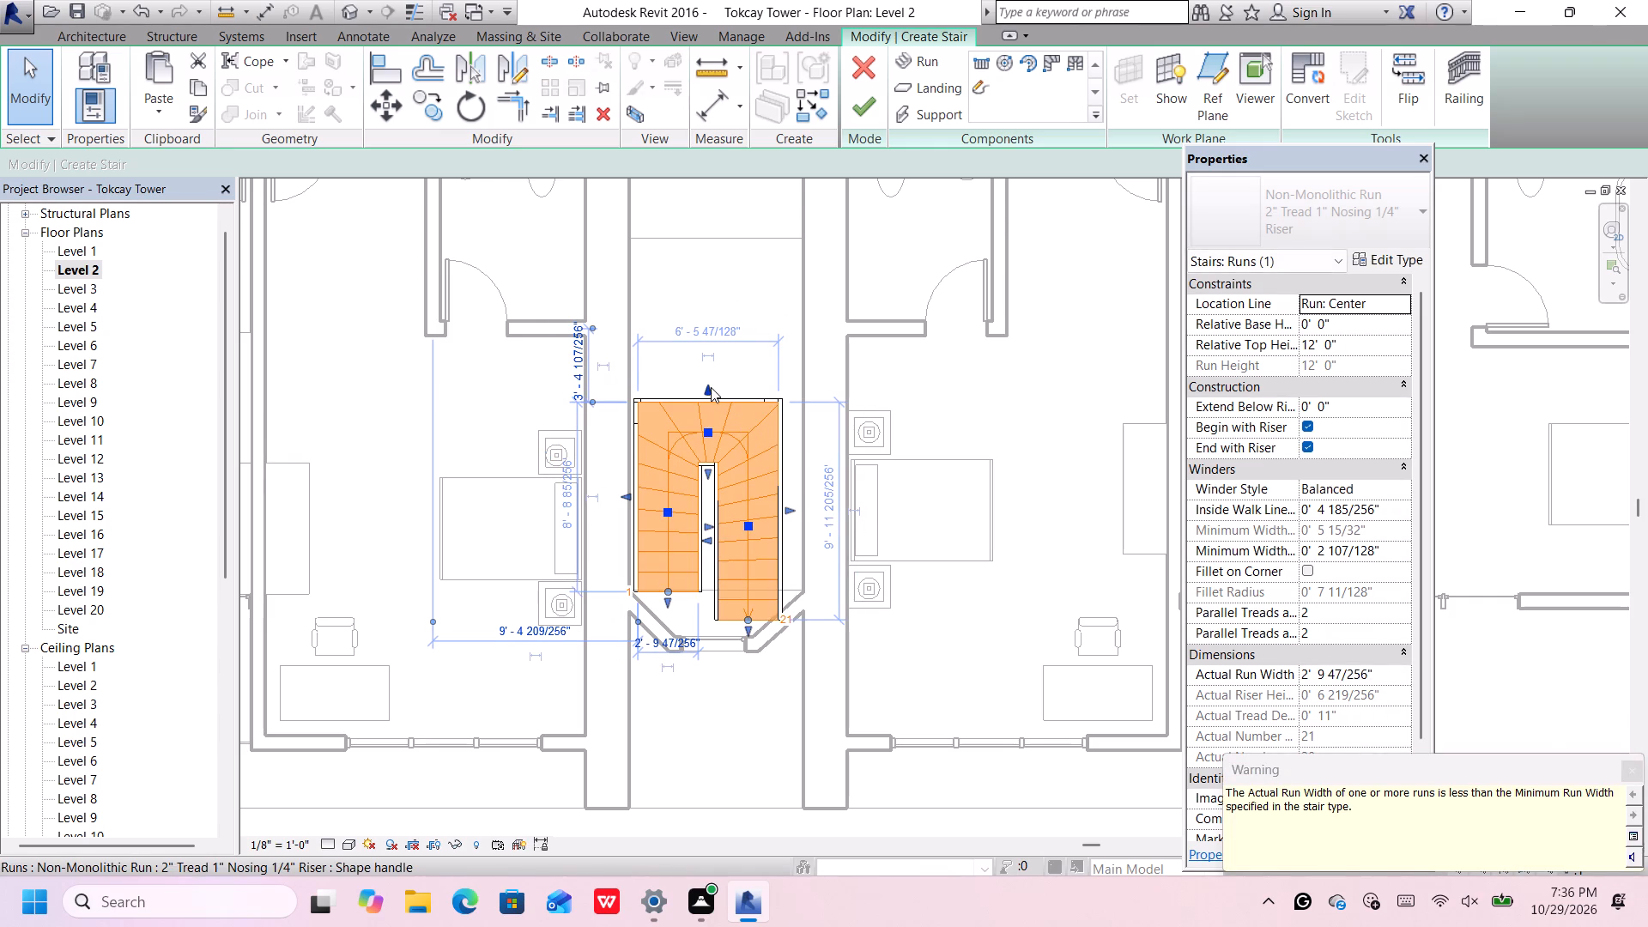
pyautogui.click(707, 391)
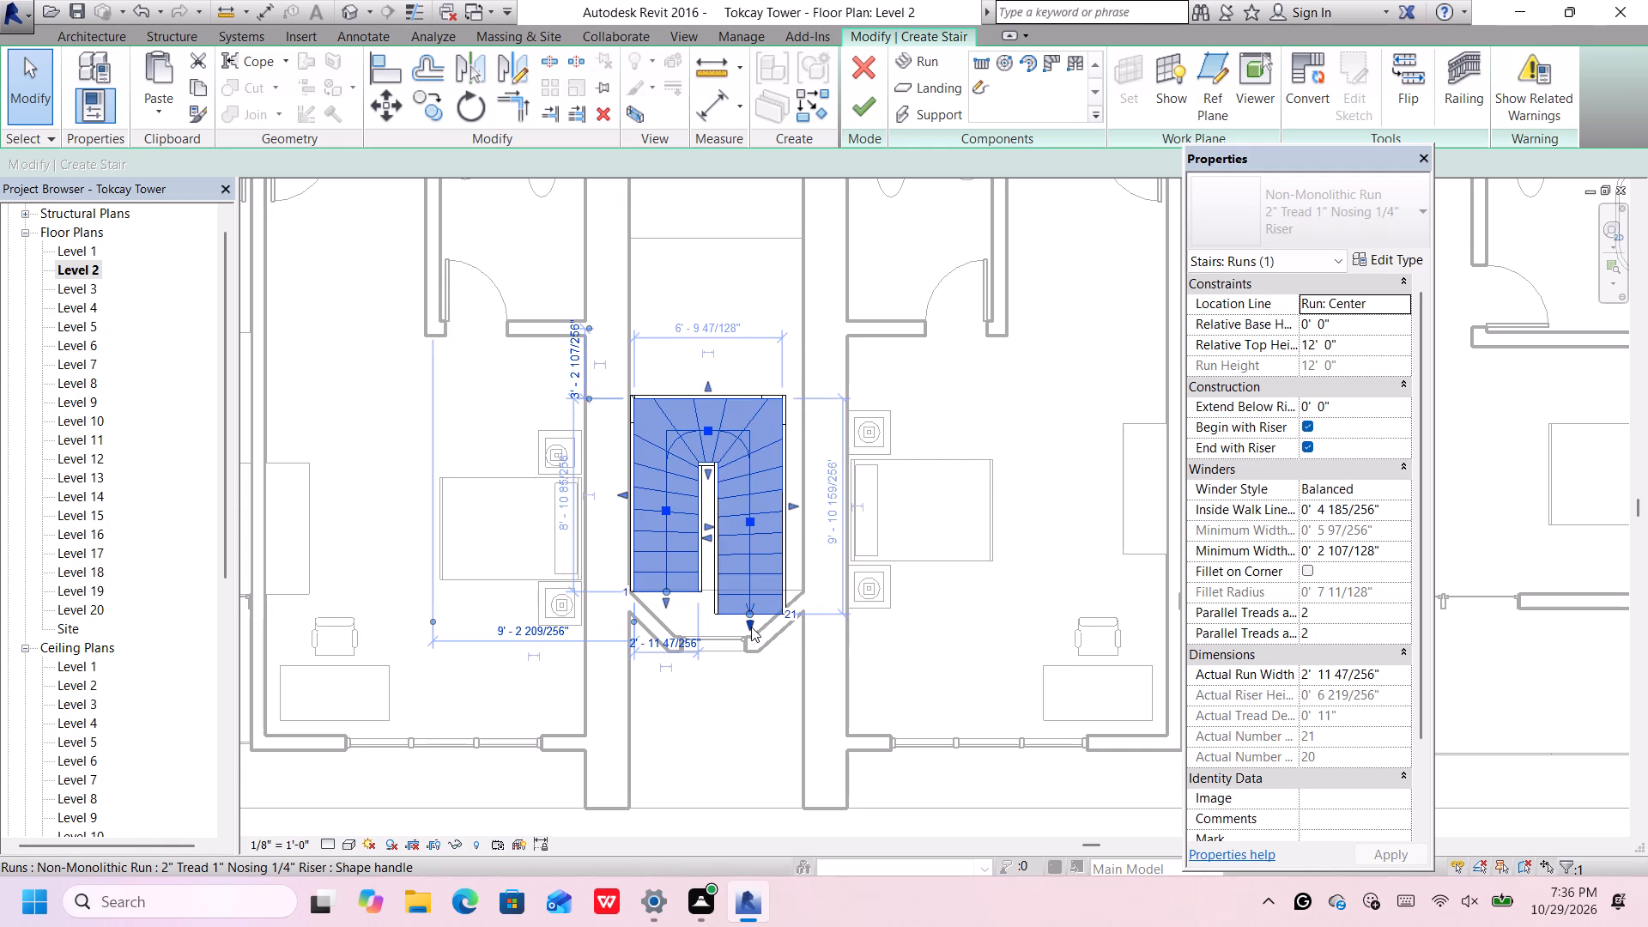
# Adjust the end of the run's right leg so both legs finish level, about 9' 4" long.
pyautogui.moveTo(751, 625); pyautogui.dragTo(751, 595)
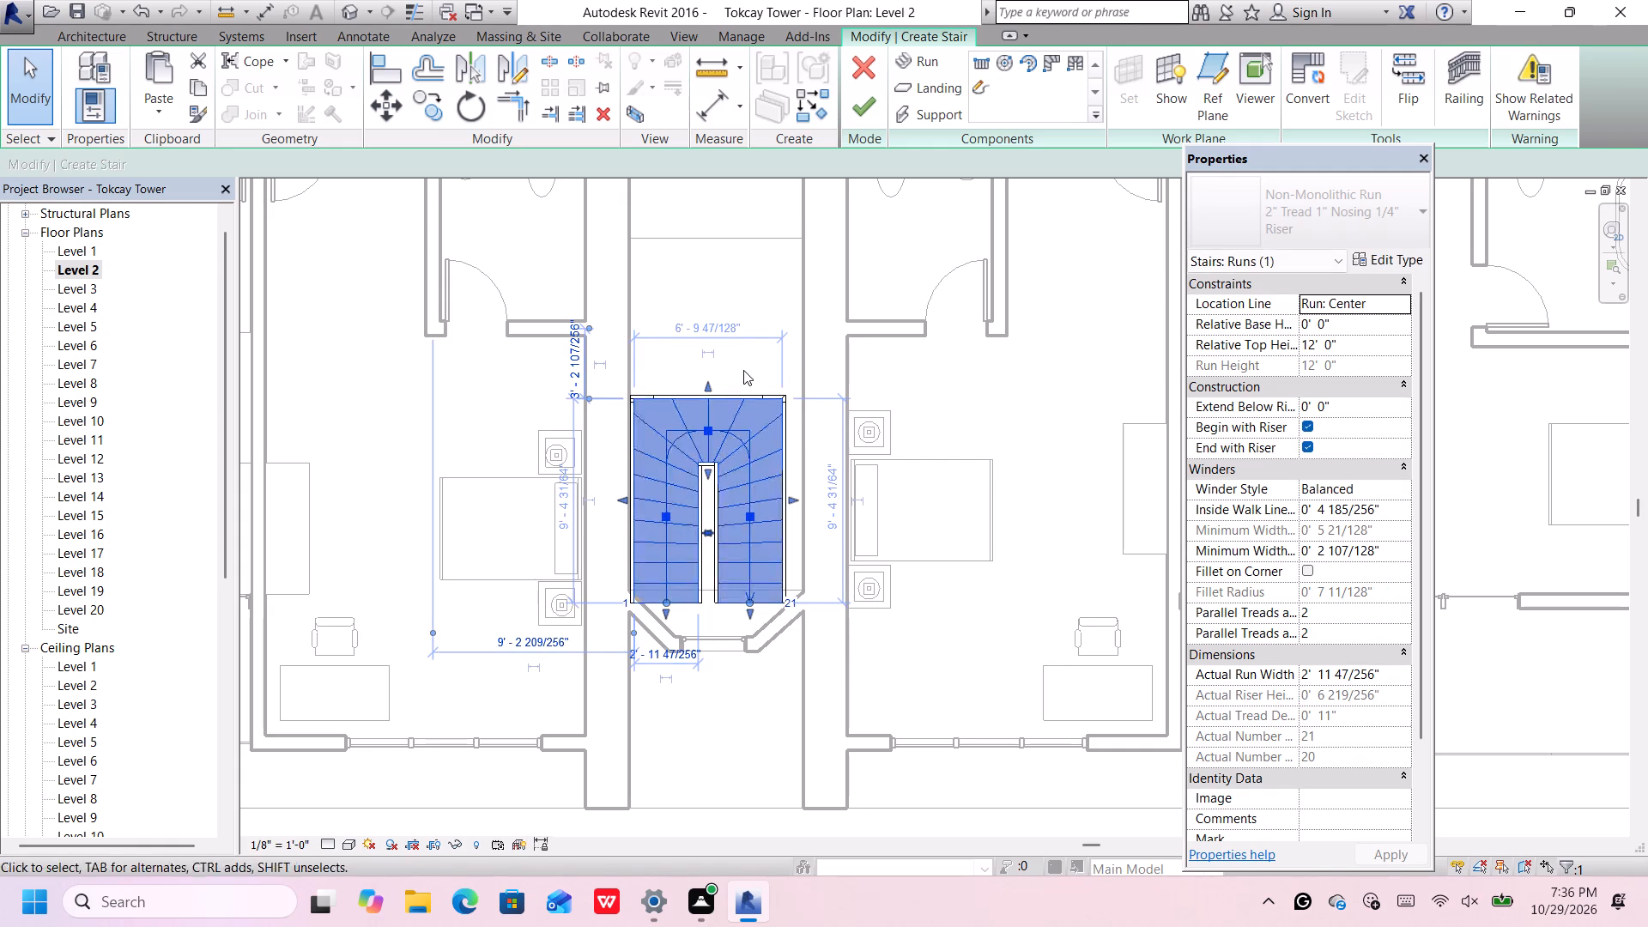
pyautogui.click(739, 299)
# Nudge the stair run up the shaft until its lower ends line up with the start of the bay's angled walls.
pyautogui.moveTo(739, 315); pyautogui.dragTo(740, 318, button='middle')
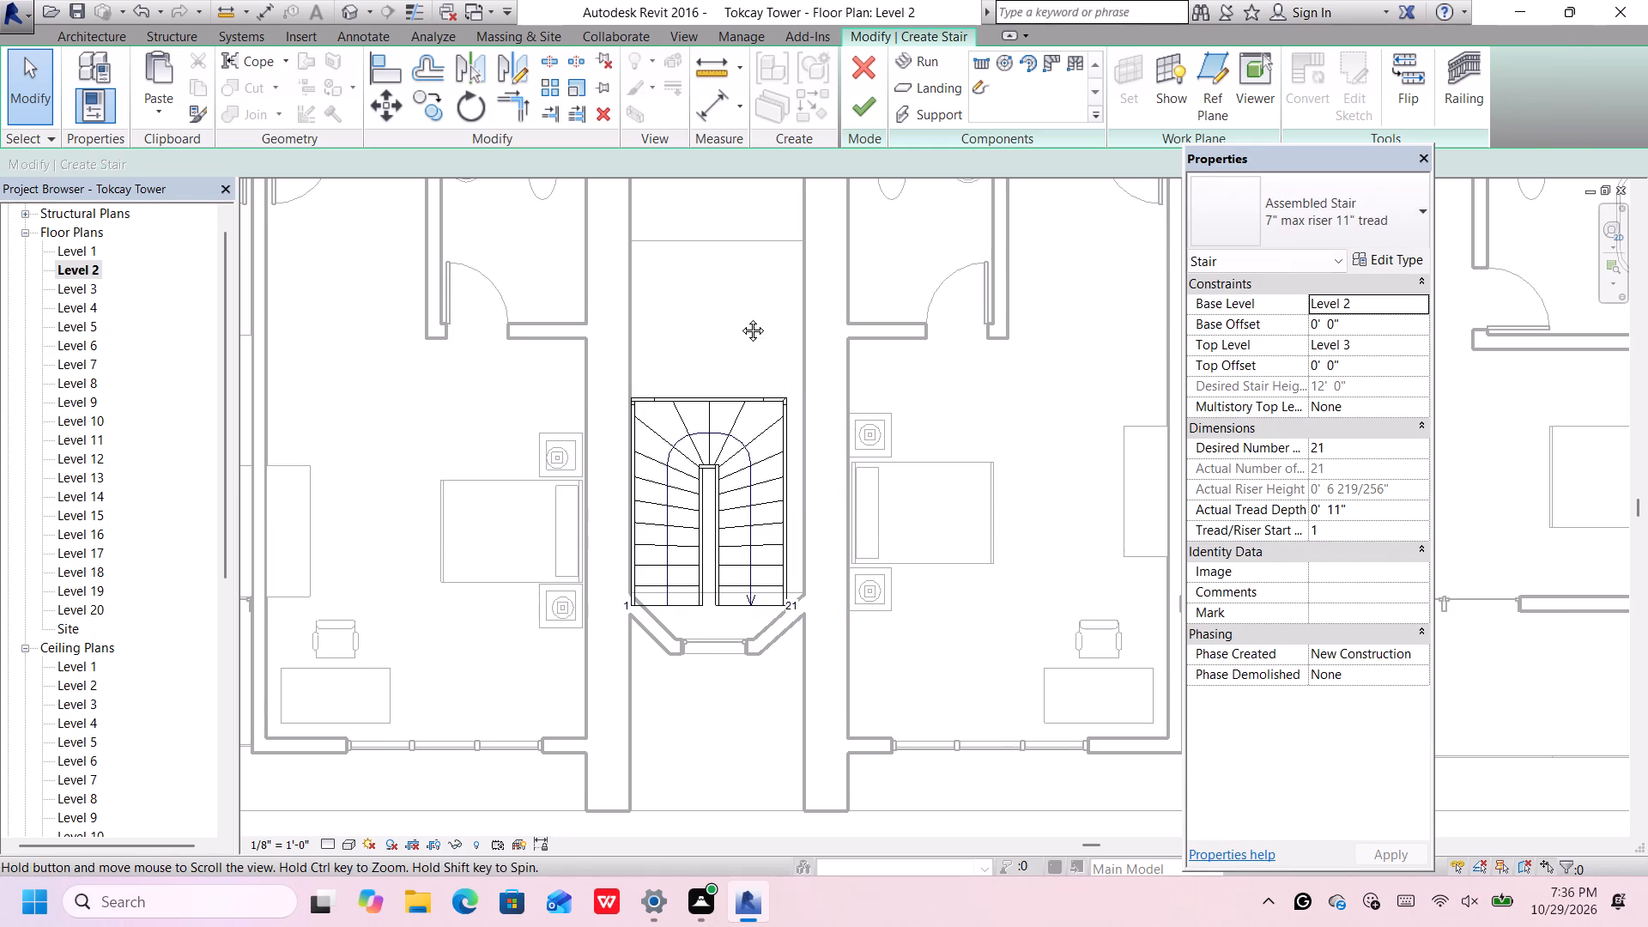
pyautogui.moveTo(740, 318); pyautogui.dragTo(719, 384, button='middle')
pyautogui.scroll(1, 766, 459)
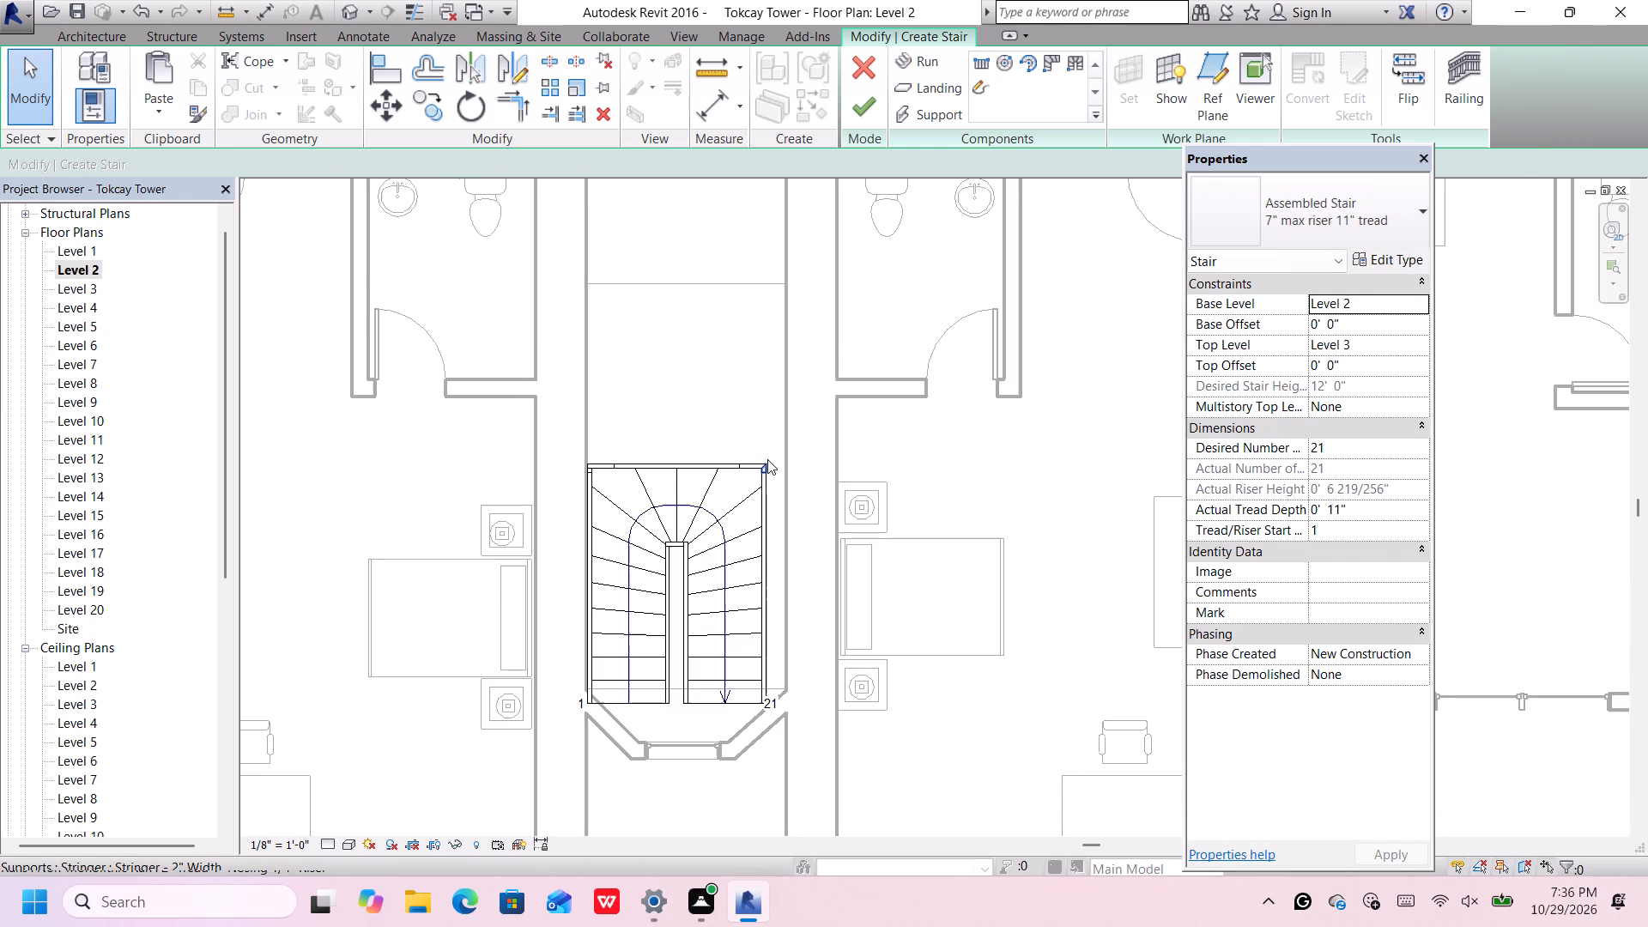
pyautogui.click(745, 467)
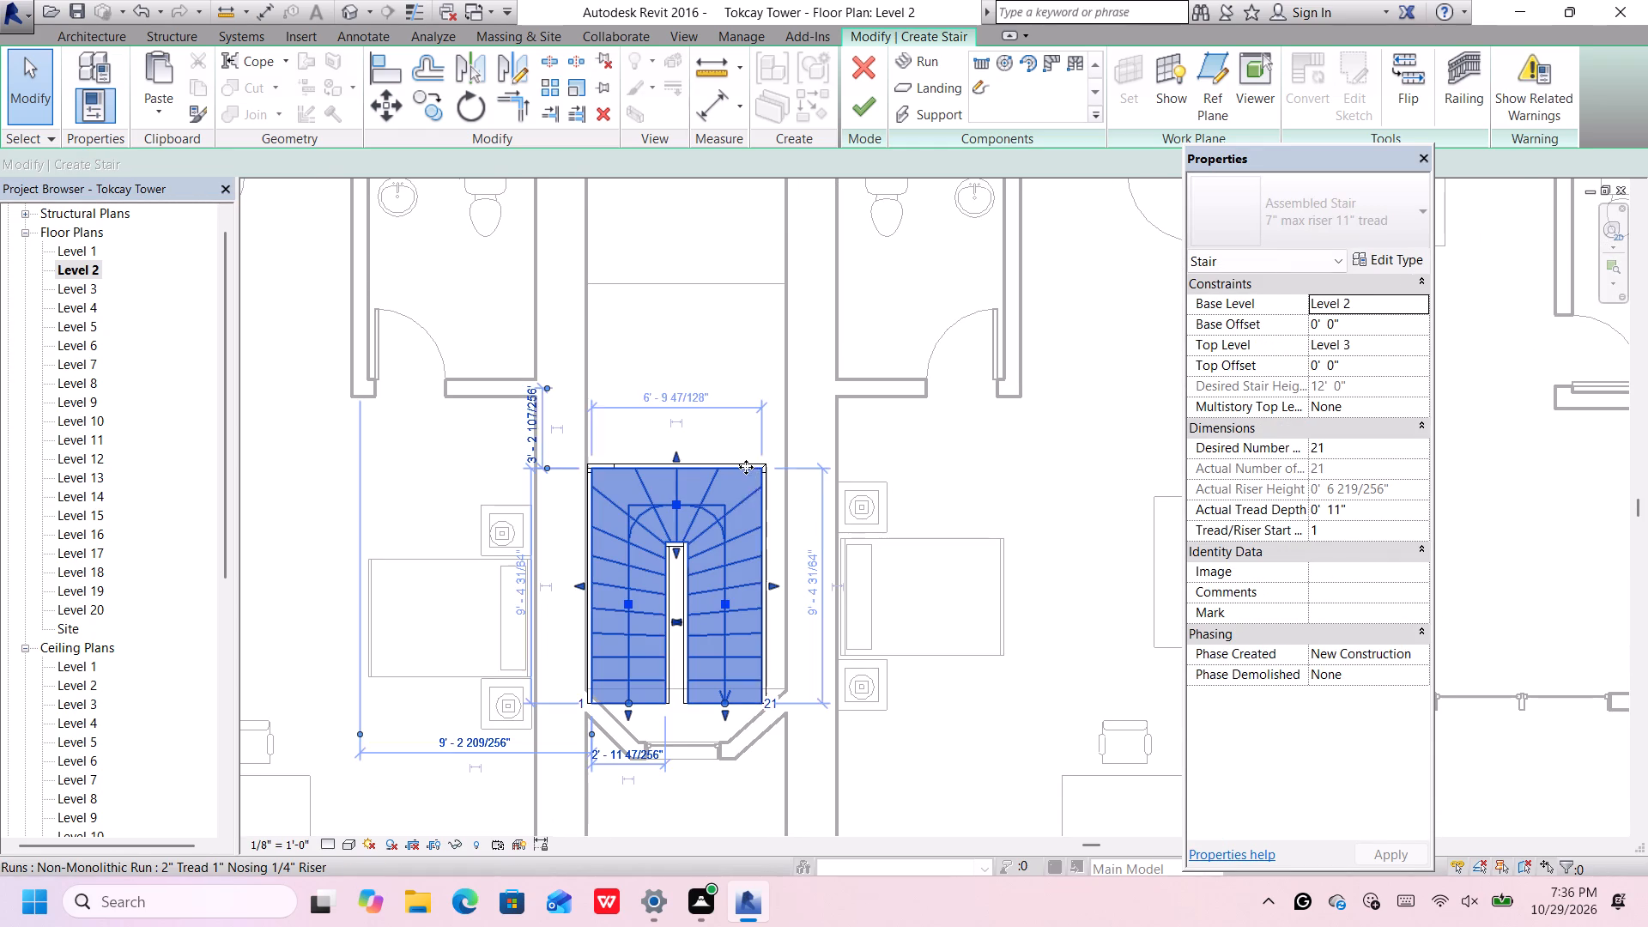
pyautogui.press('Up')
pyautogui.press('Up')
pyautogui.press('Up')
pyautogui.press('Up')
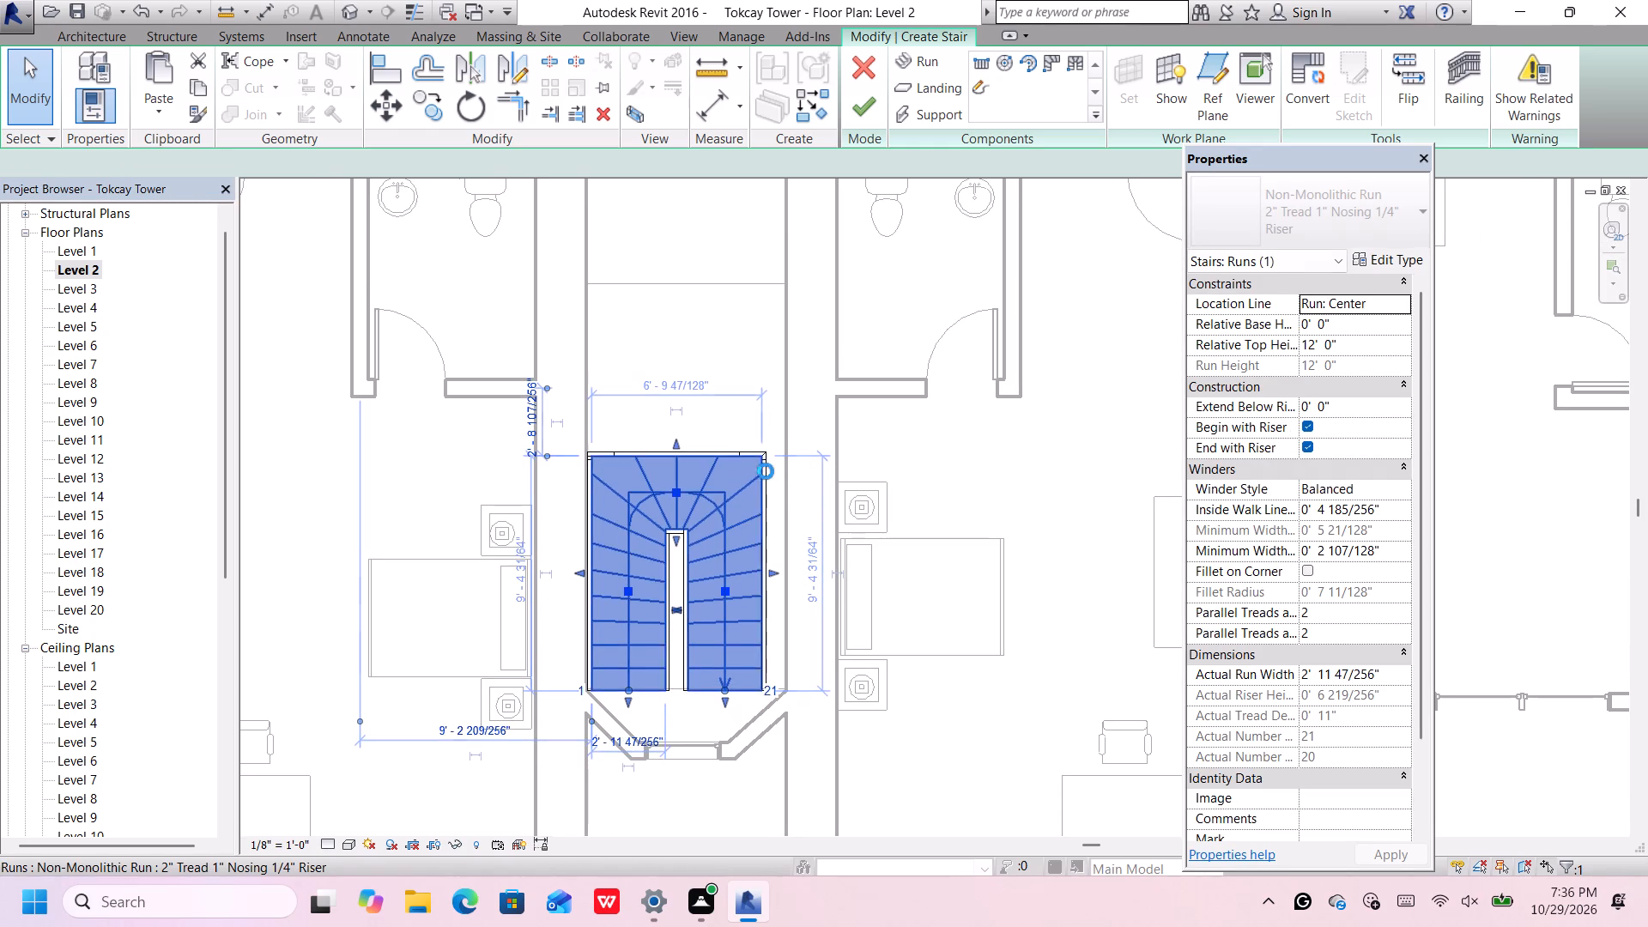
pyautogui.press('Down')
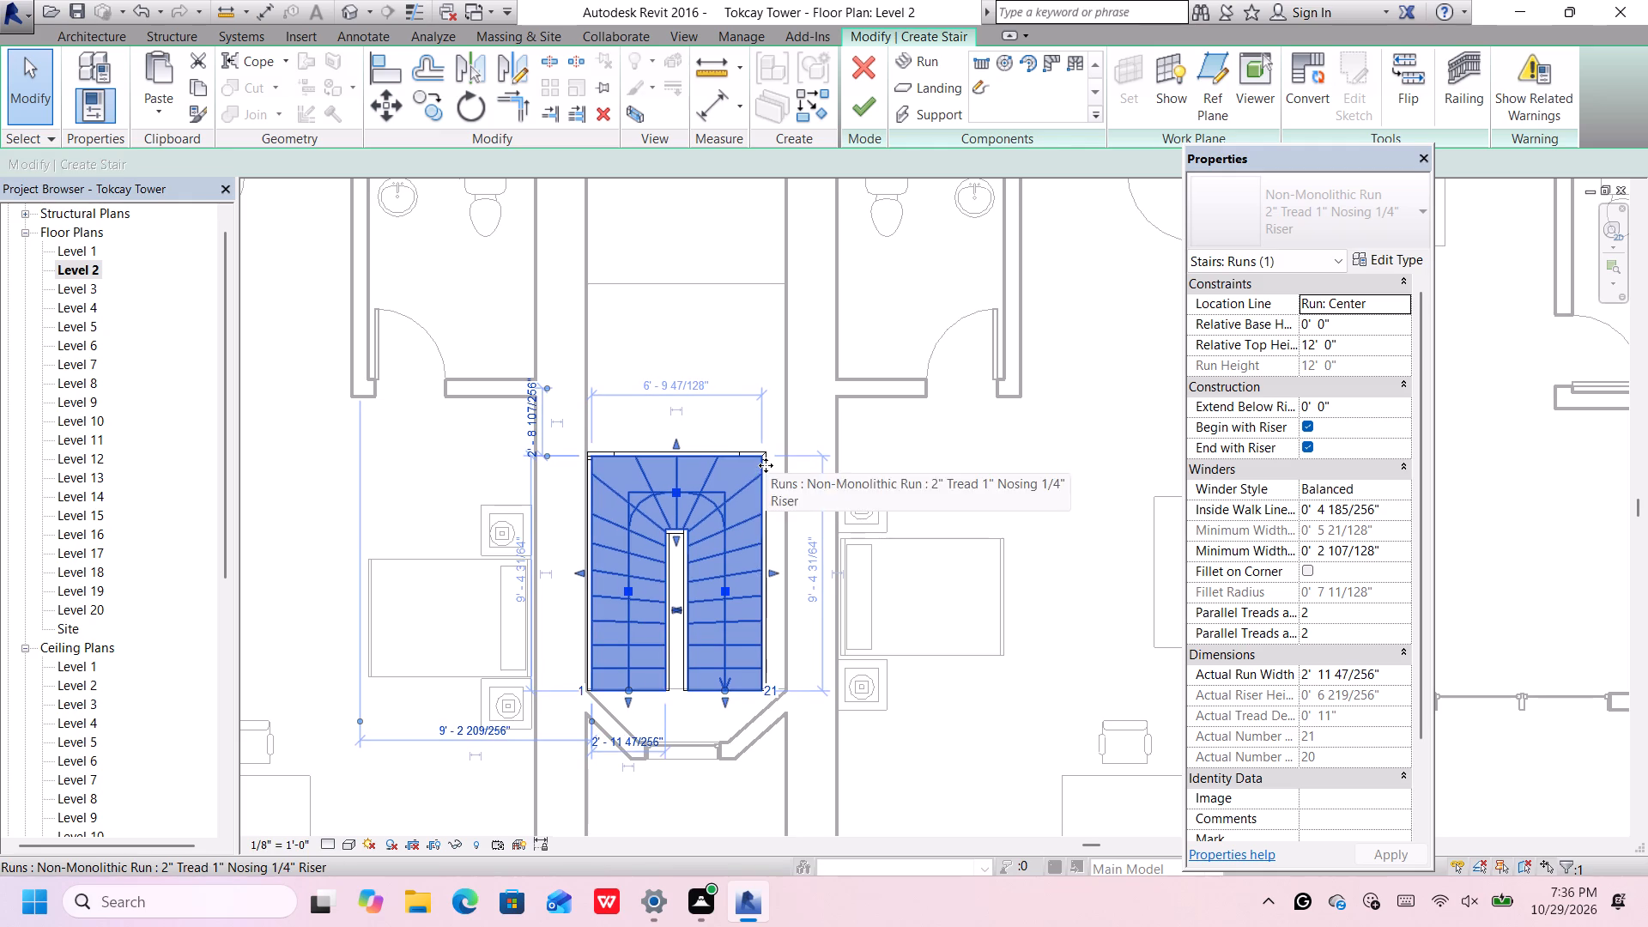
pyautogui.scroll(6, 706, 666)
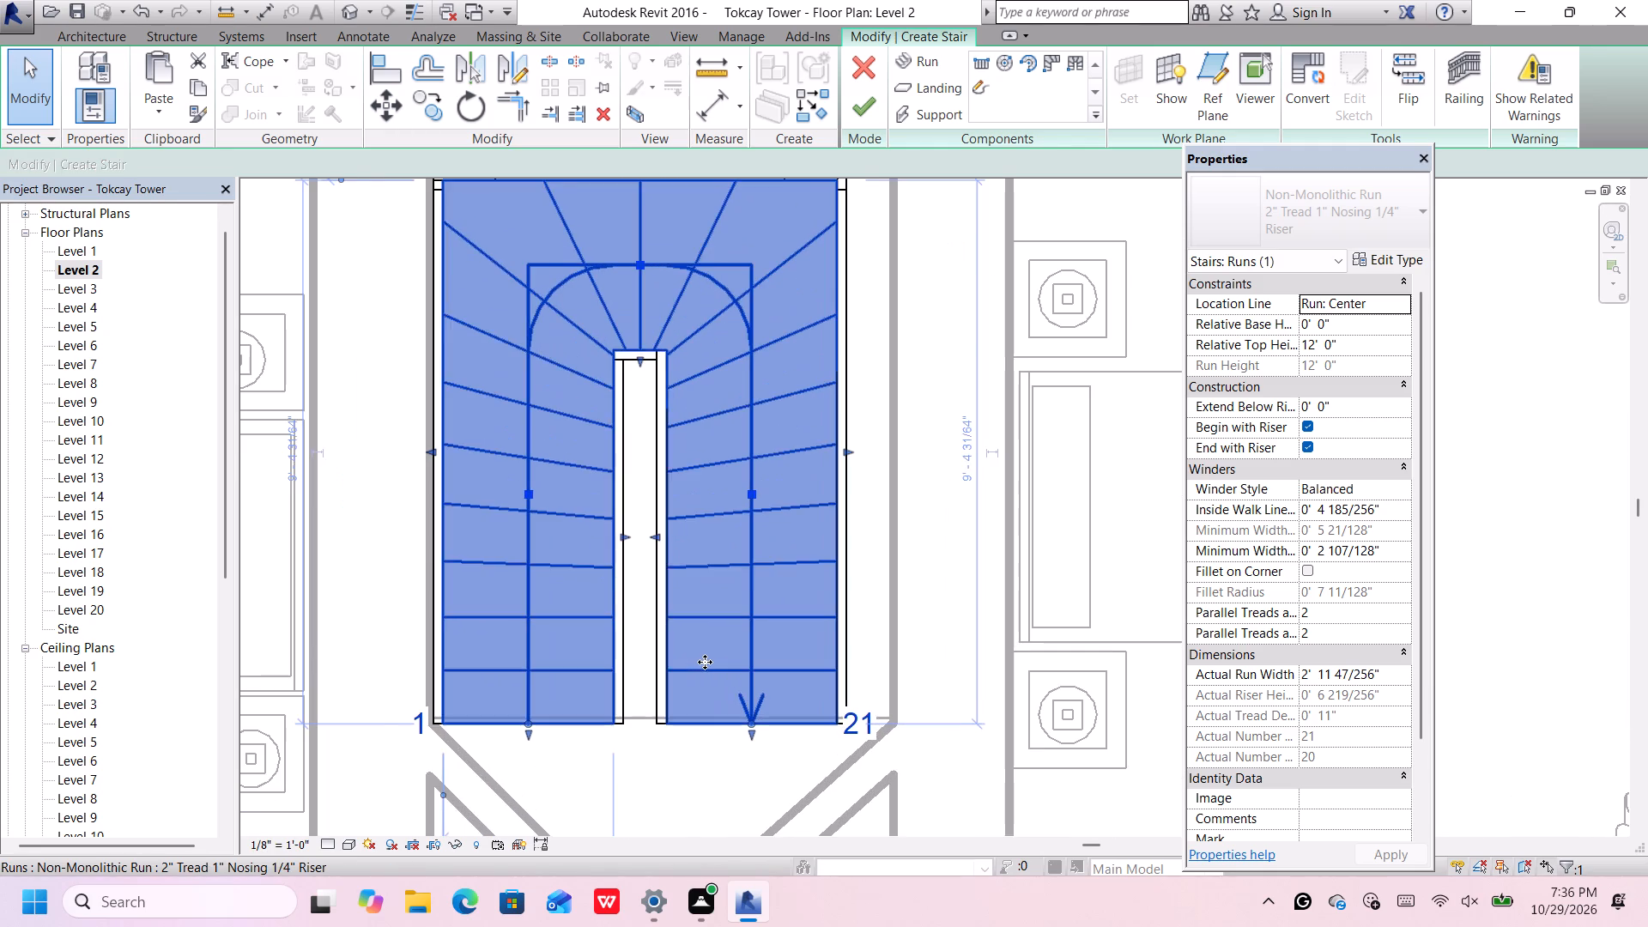
pyautogui.press('Up')
pyautogui.scroll(-2, 705, 659)
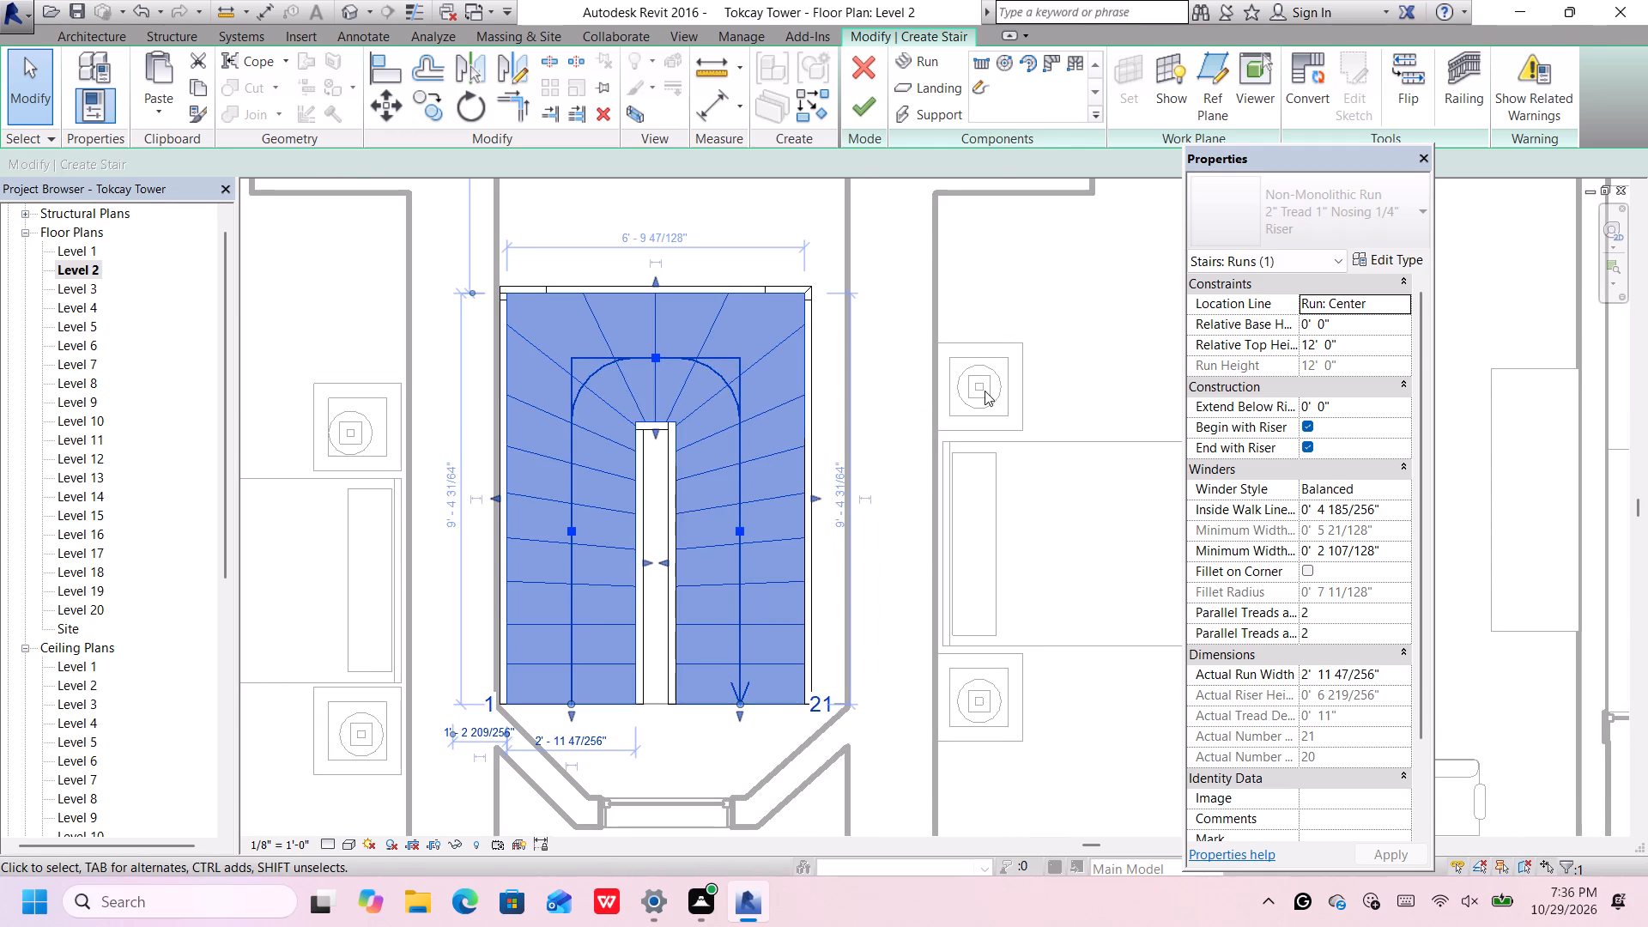
pyautogui.click(815, 252)
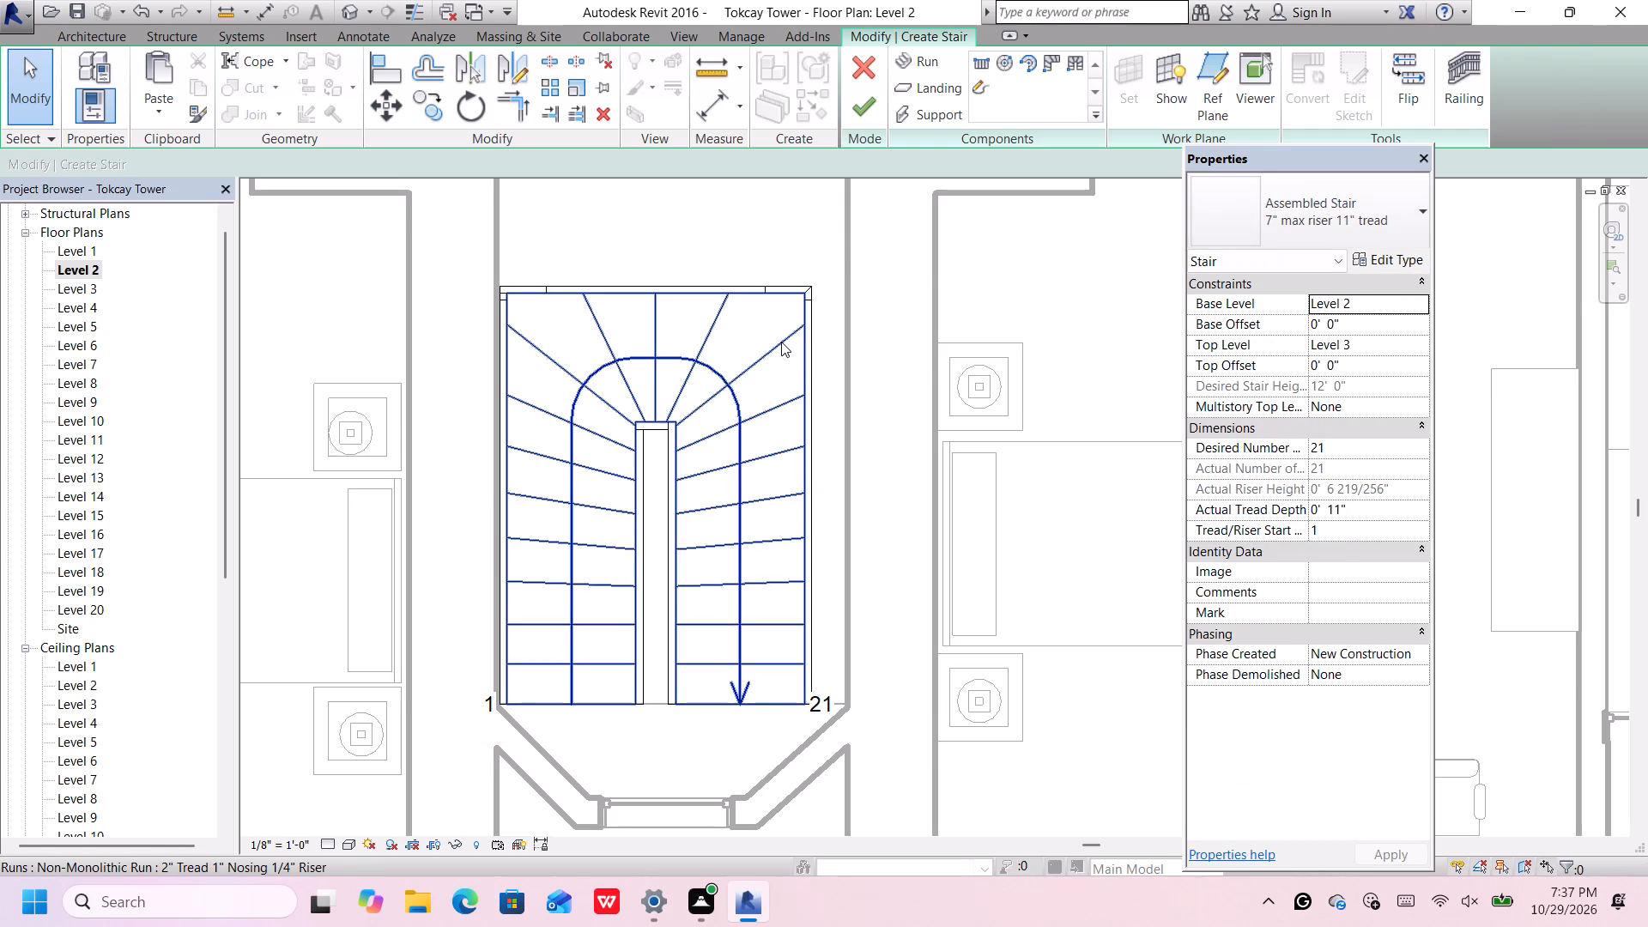
# Set the tread and riser materials of the stair run type to Tile, Porcelain, 4in and apply them.
pyautogui.click(781, 342)
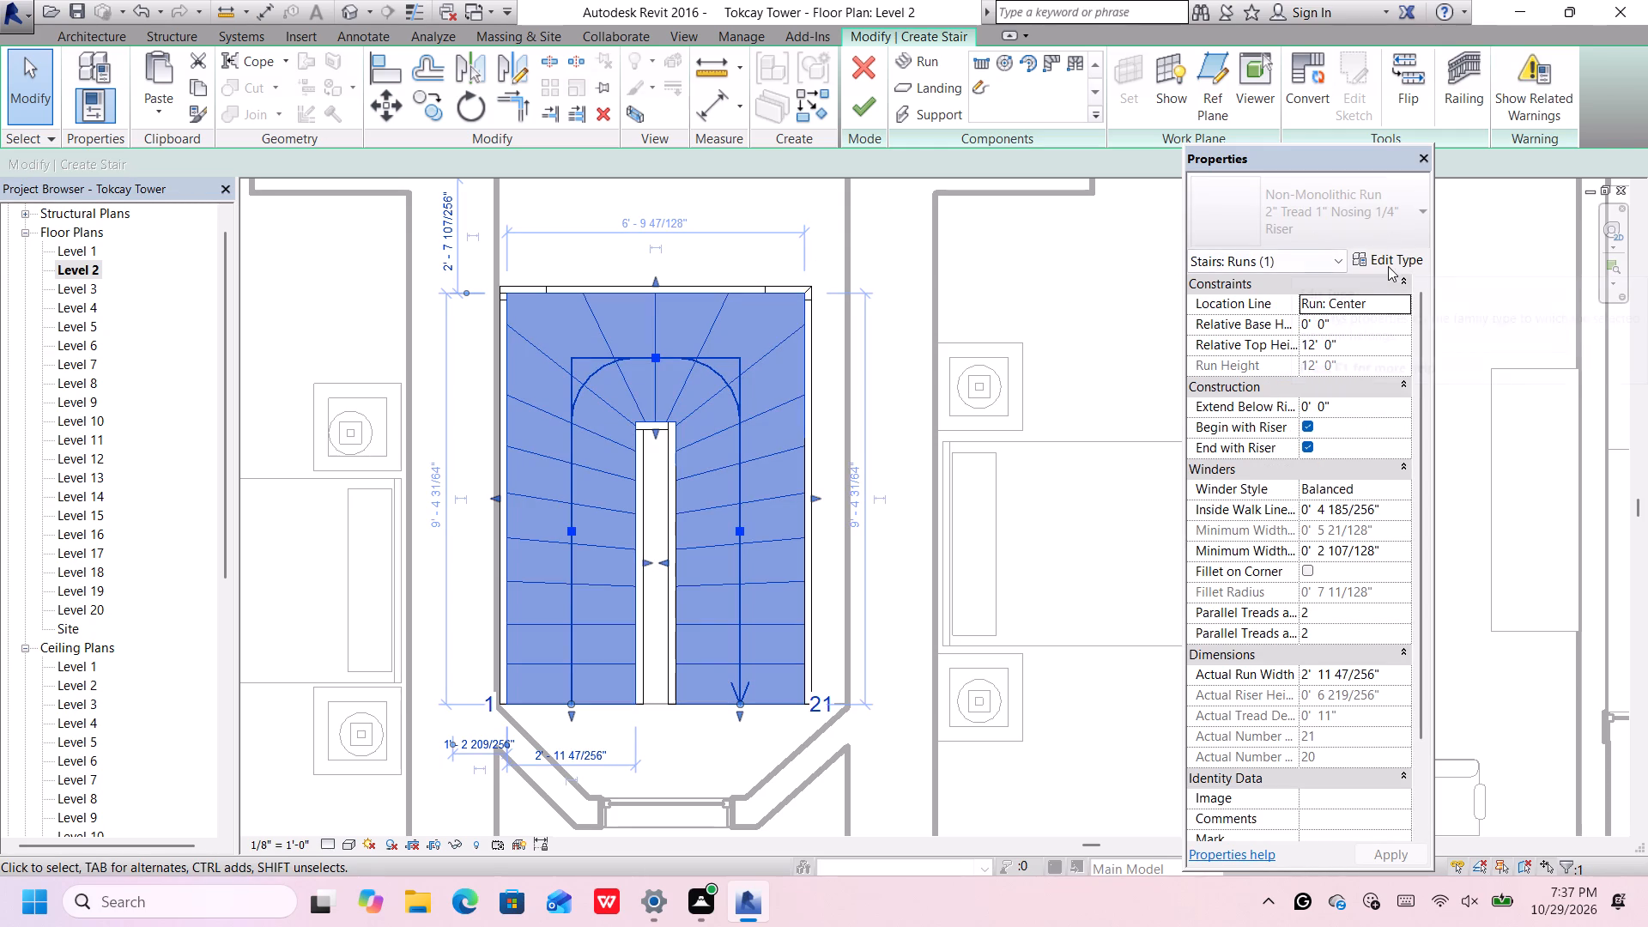
pyautogui.click(1390, 257)
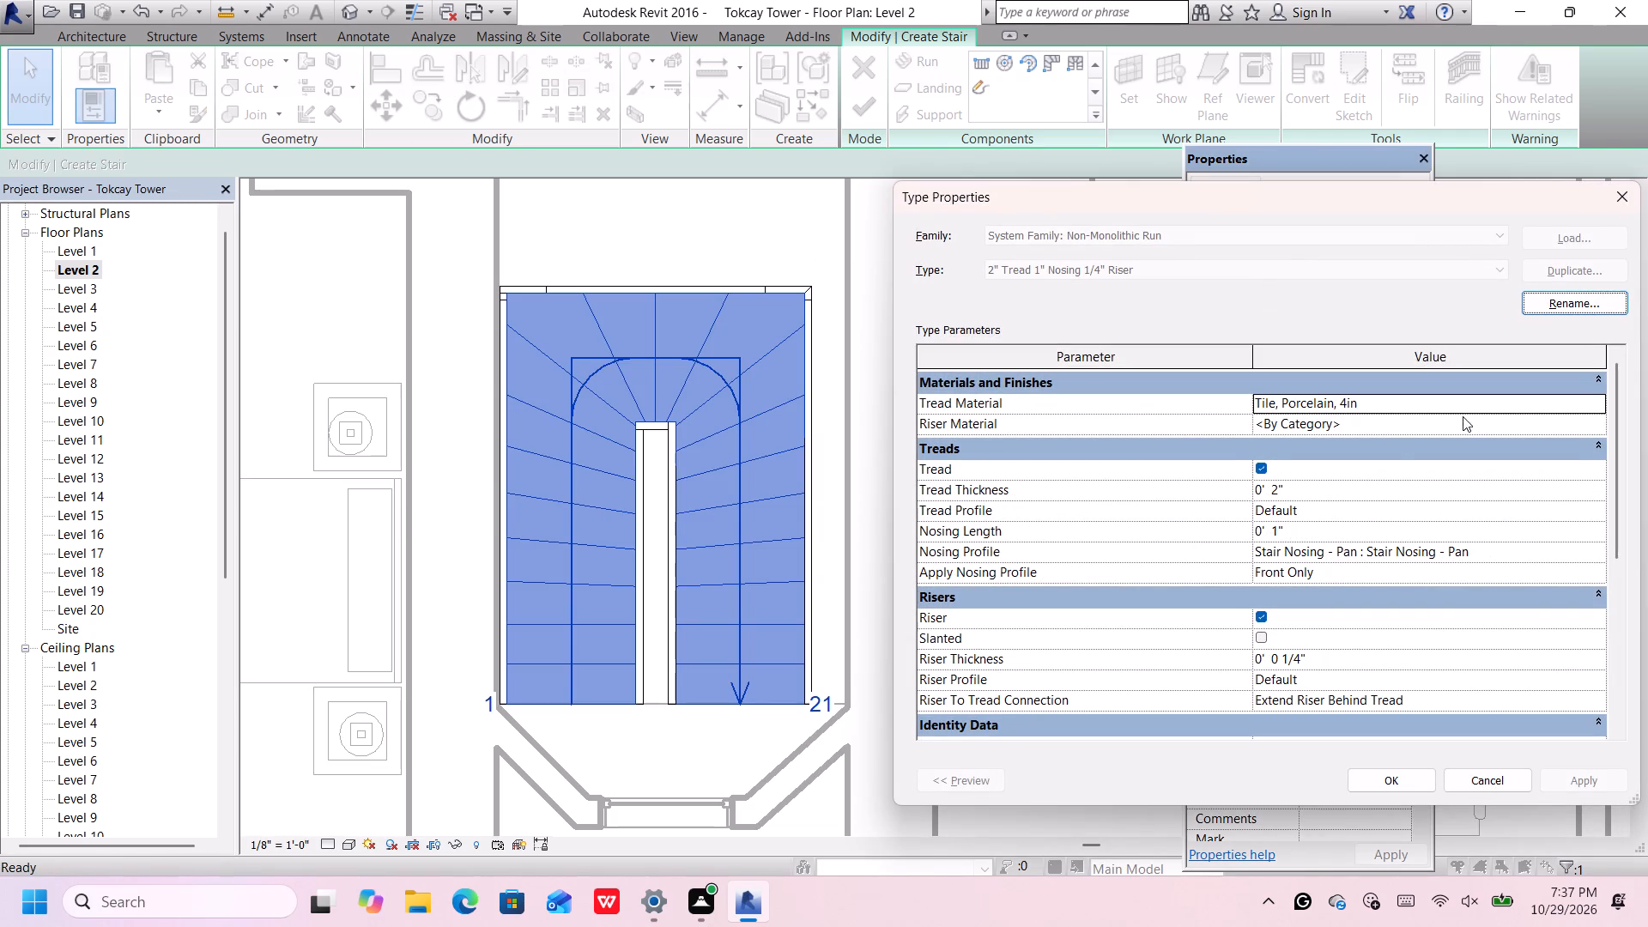
pyautogui.click(1596, 403)
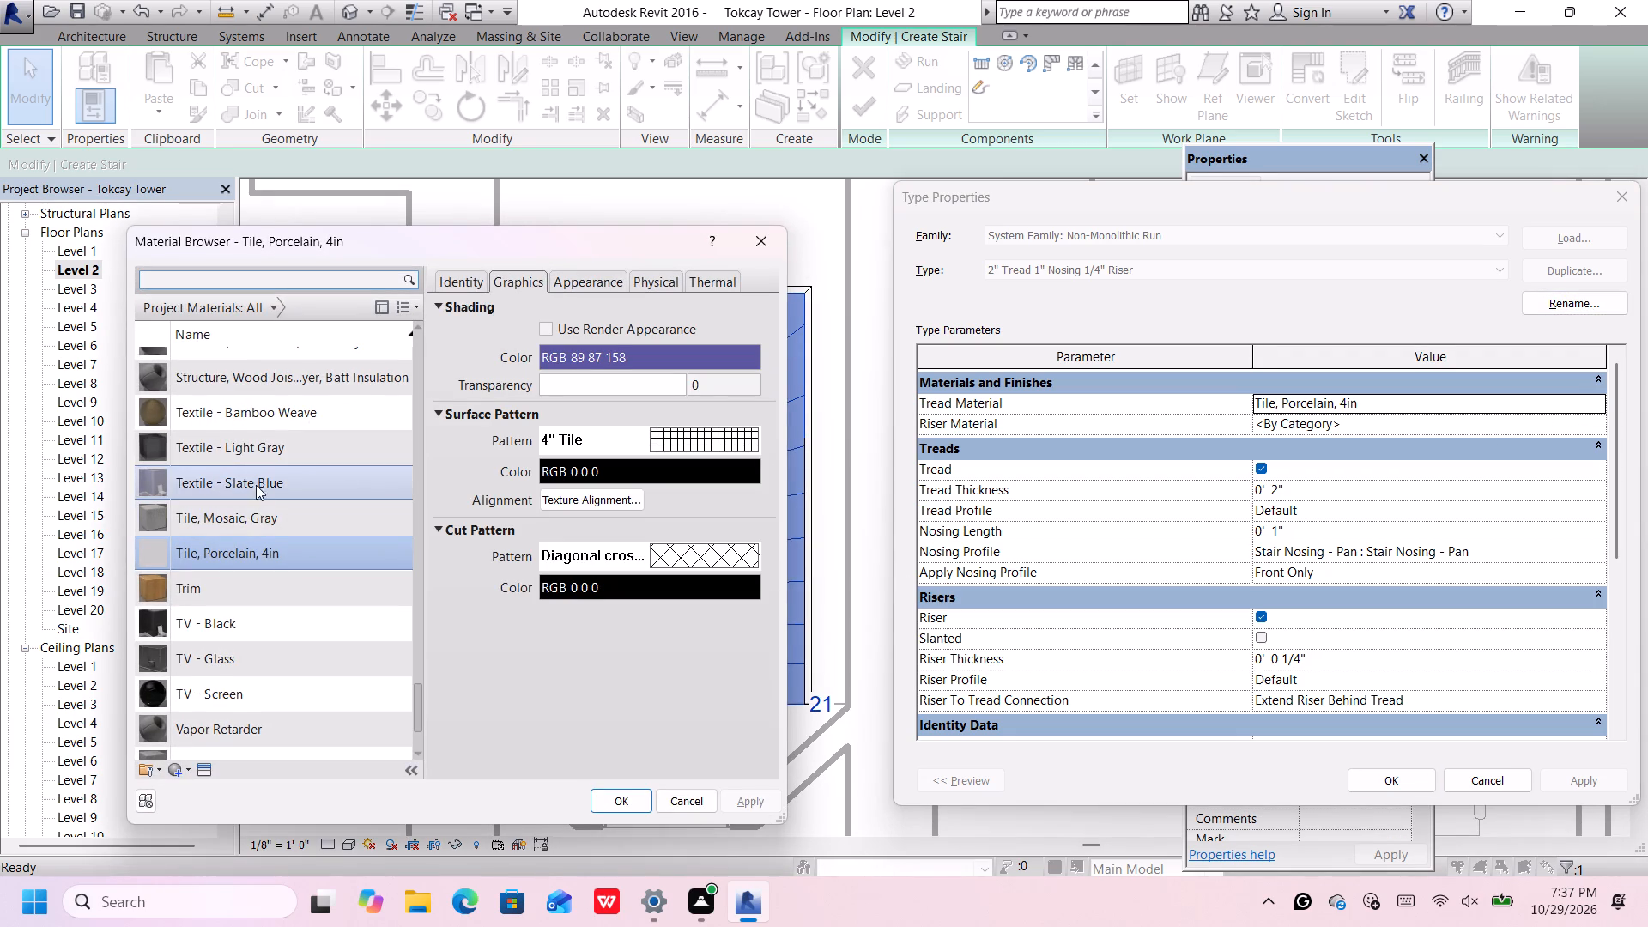
pyautogui.scroll(-1, 253, 512)
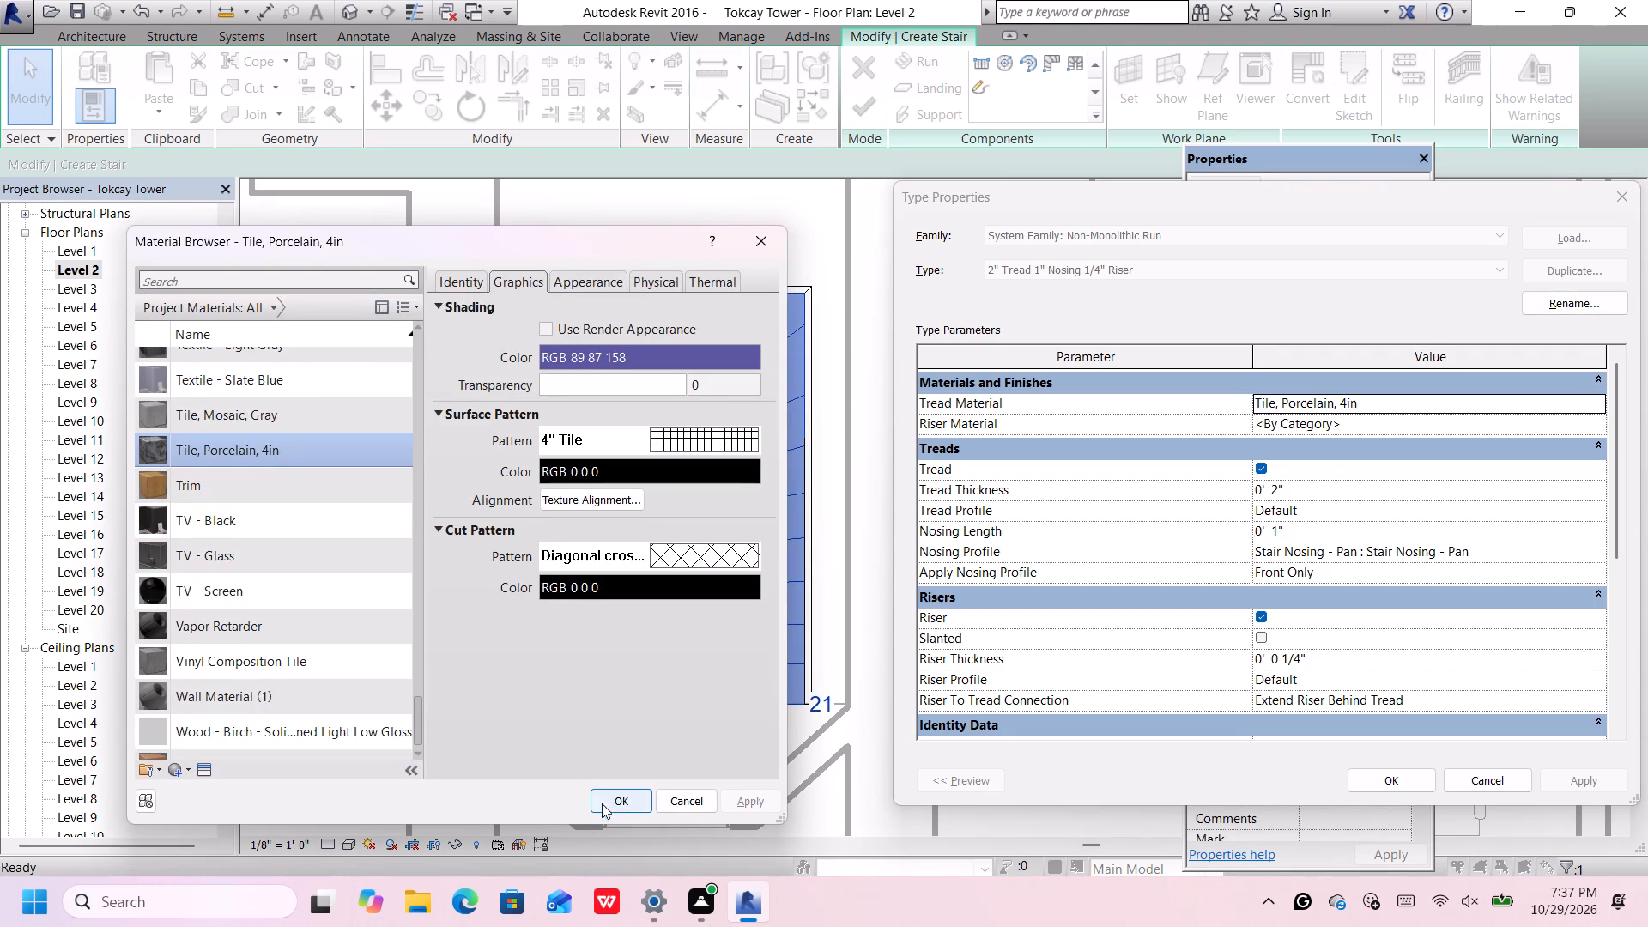
pyautogui.click(617, 803)
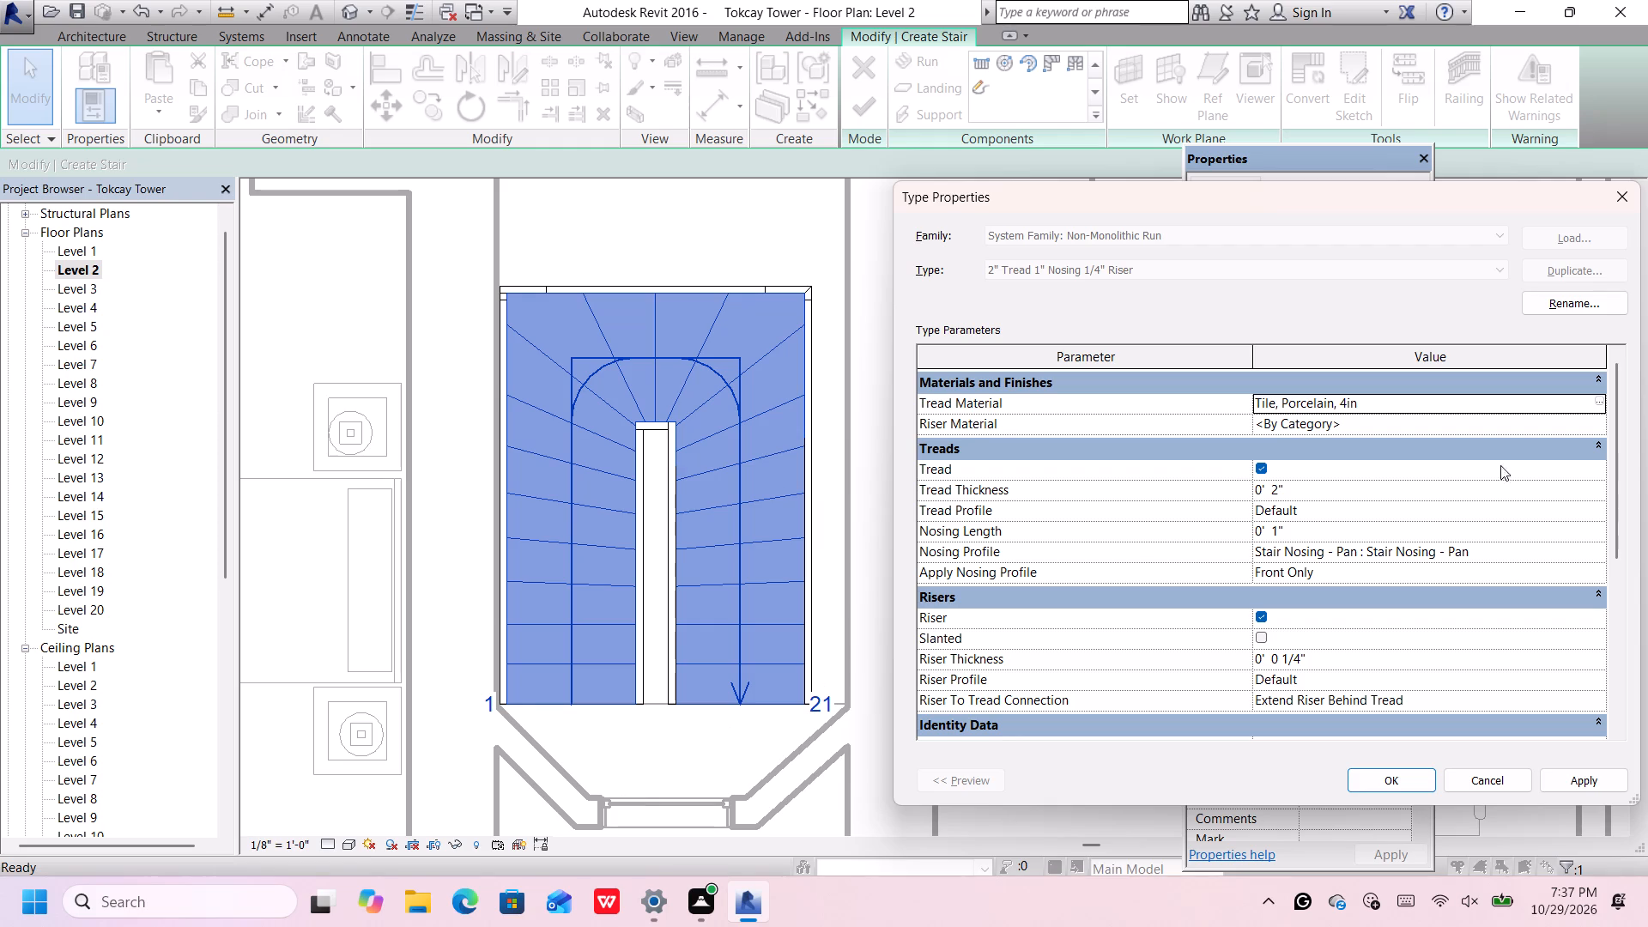
pyautogui.click(1599, 425)
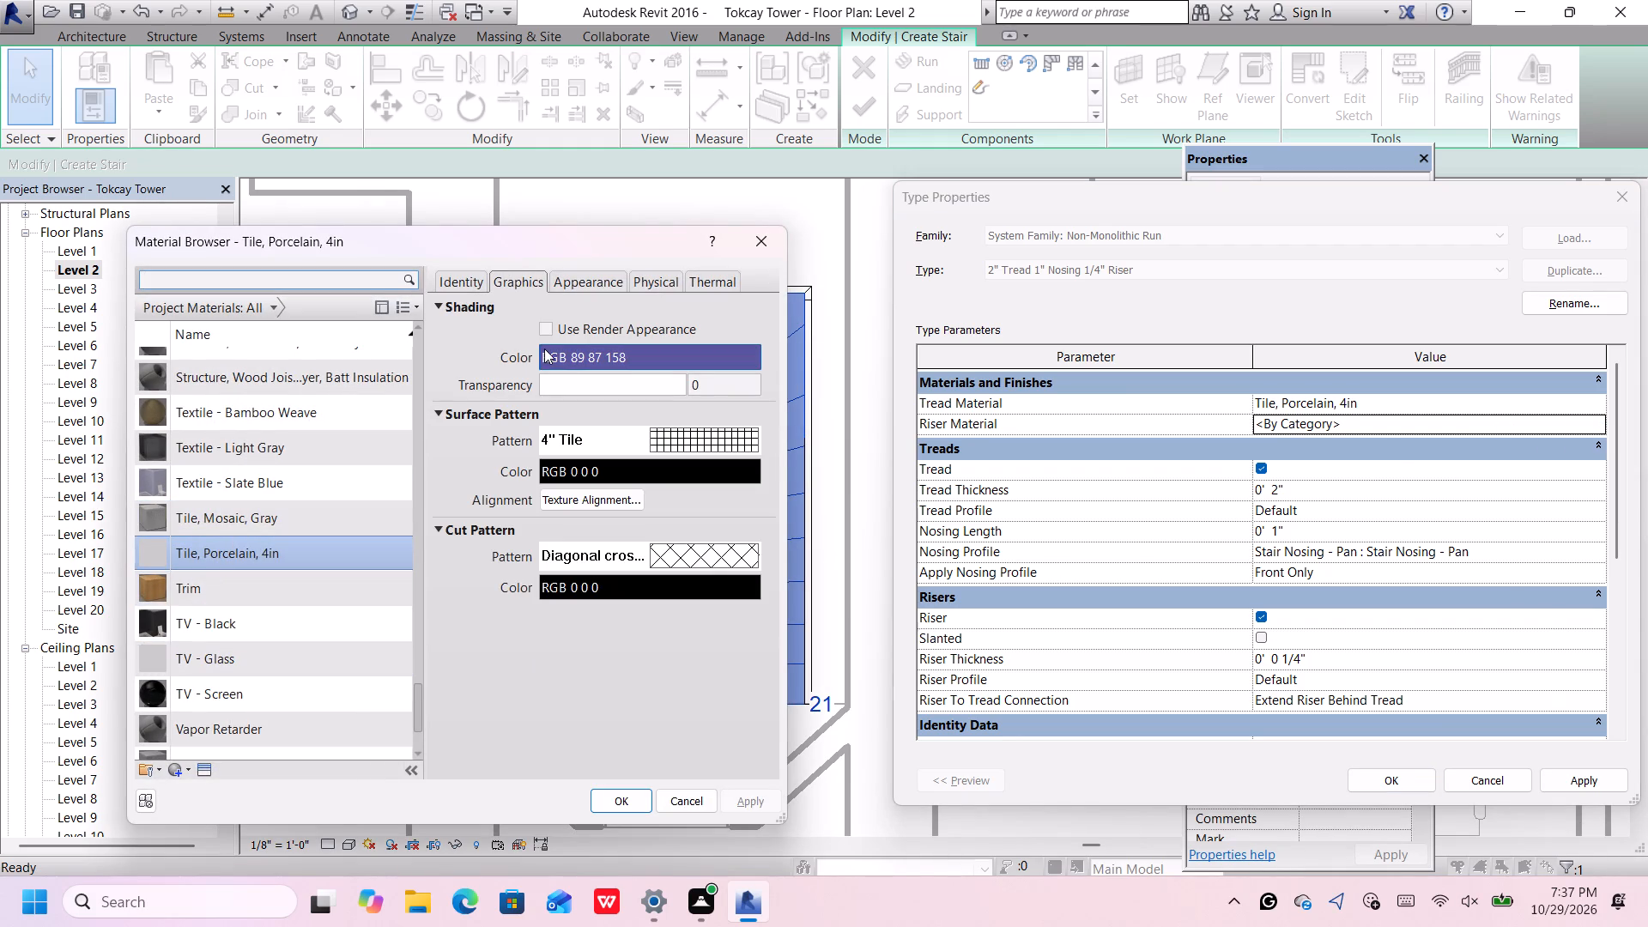
pyautogui.click(586, 283)
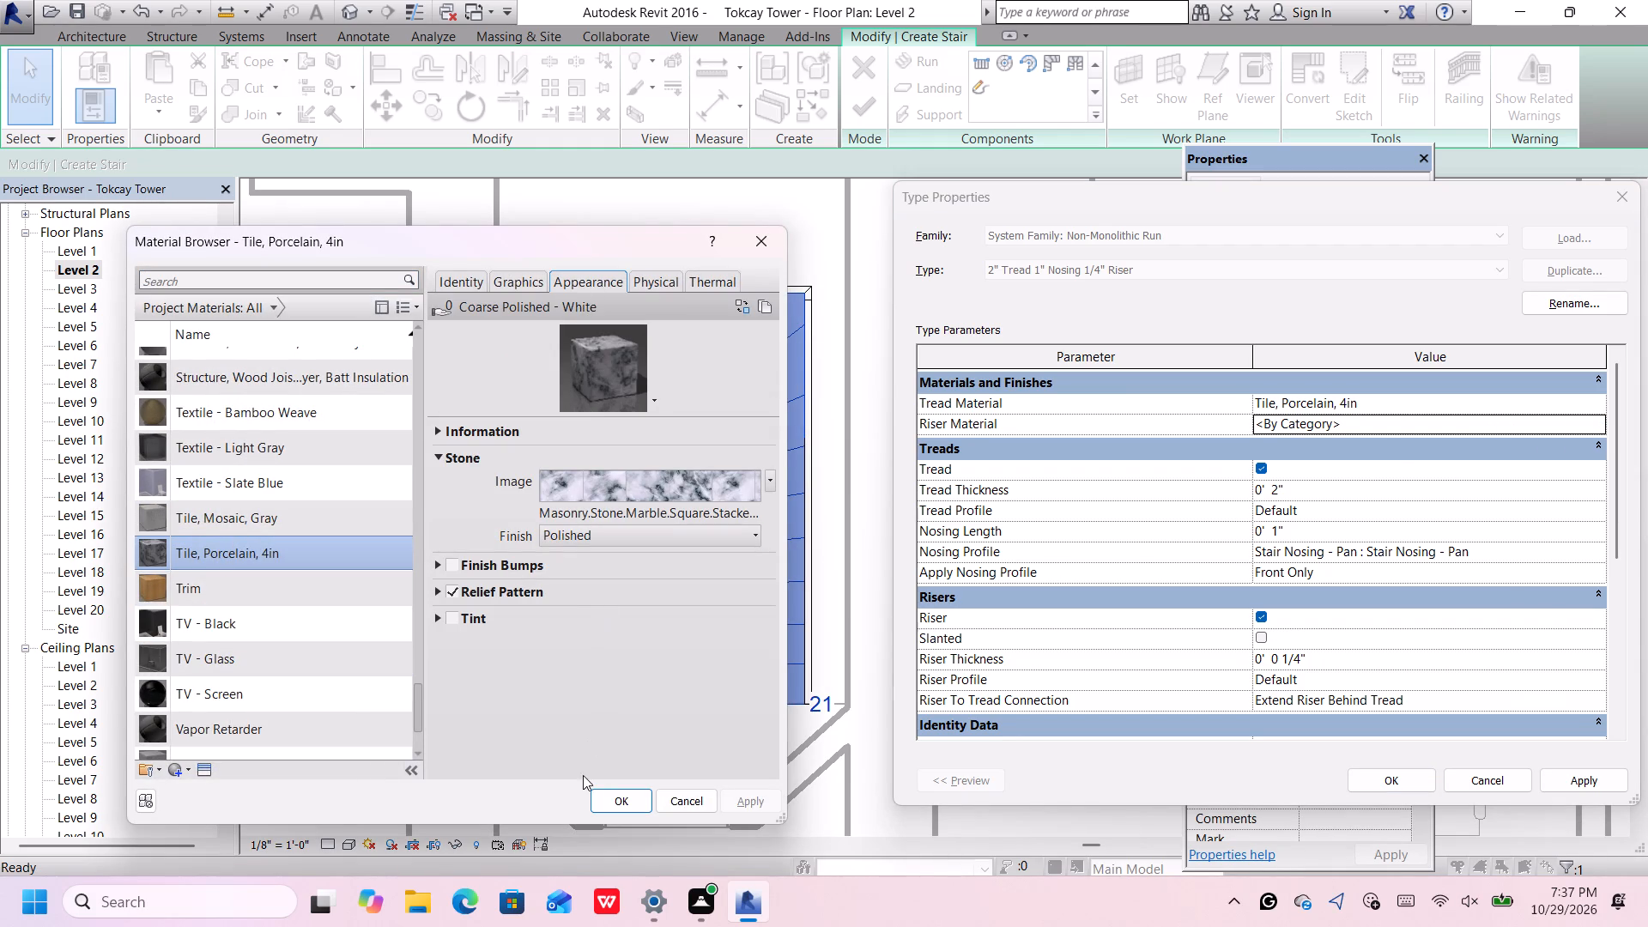
pyautogui.click(611, 802)
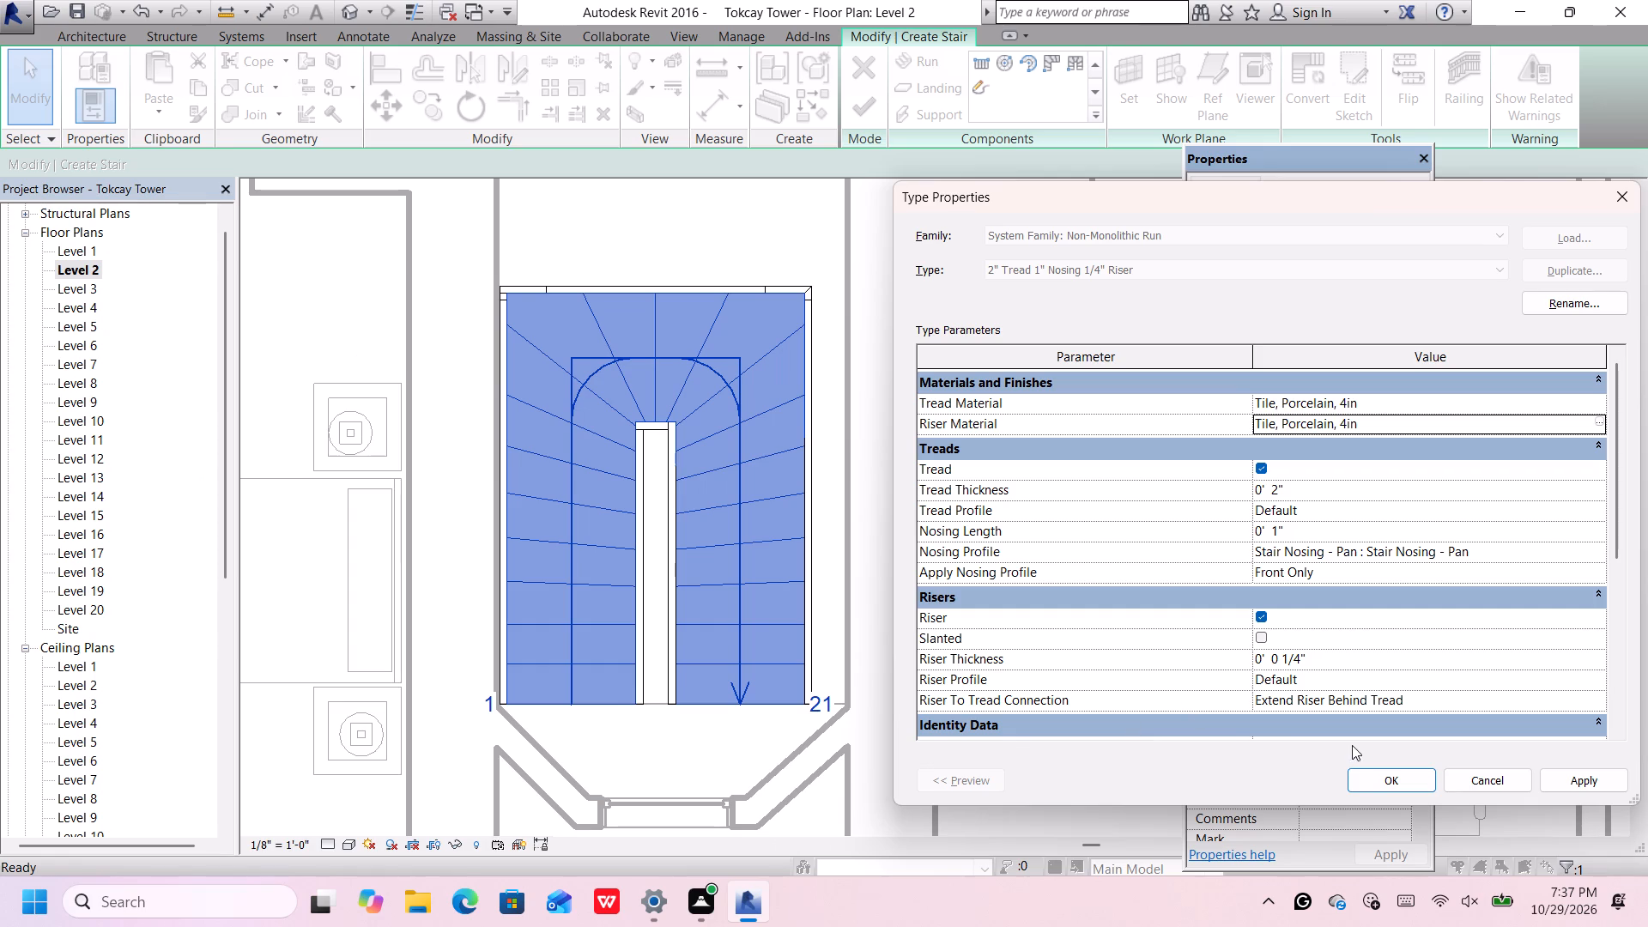
pyautogui.click(1592, 783)
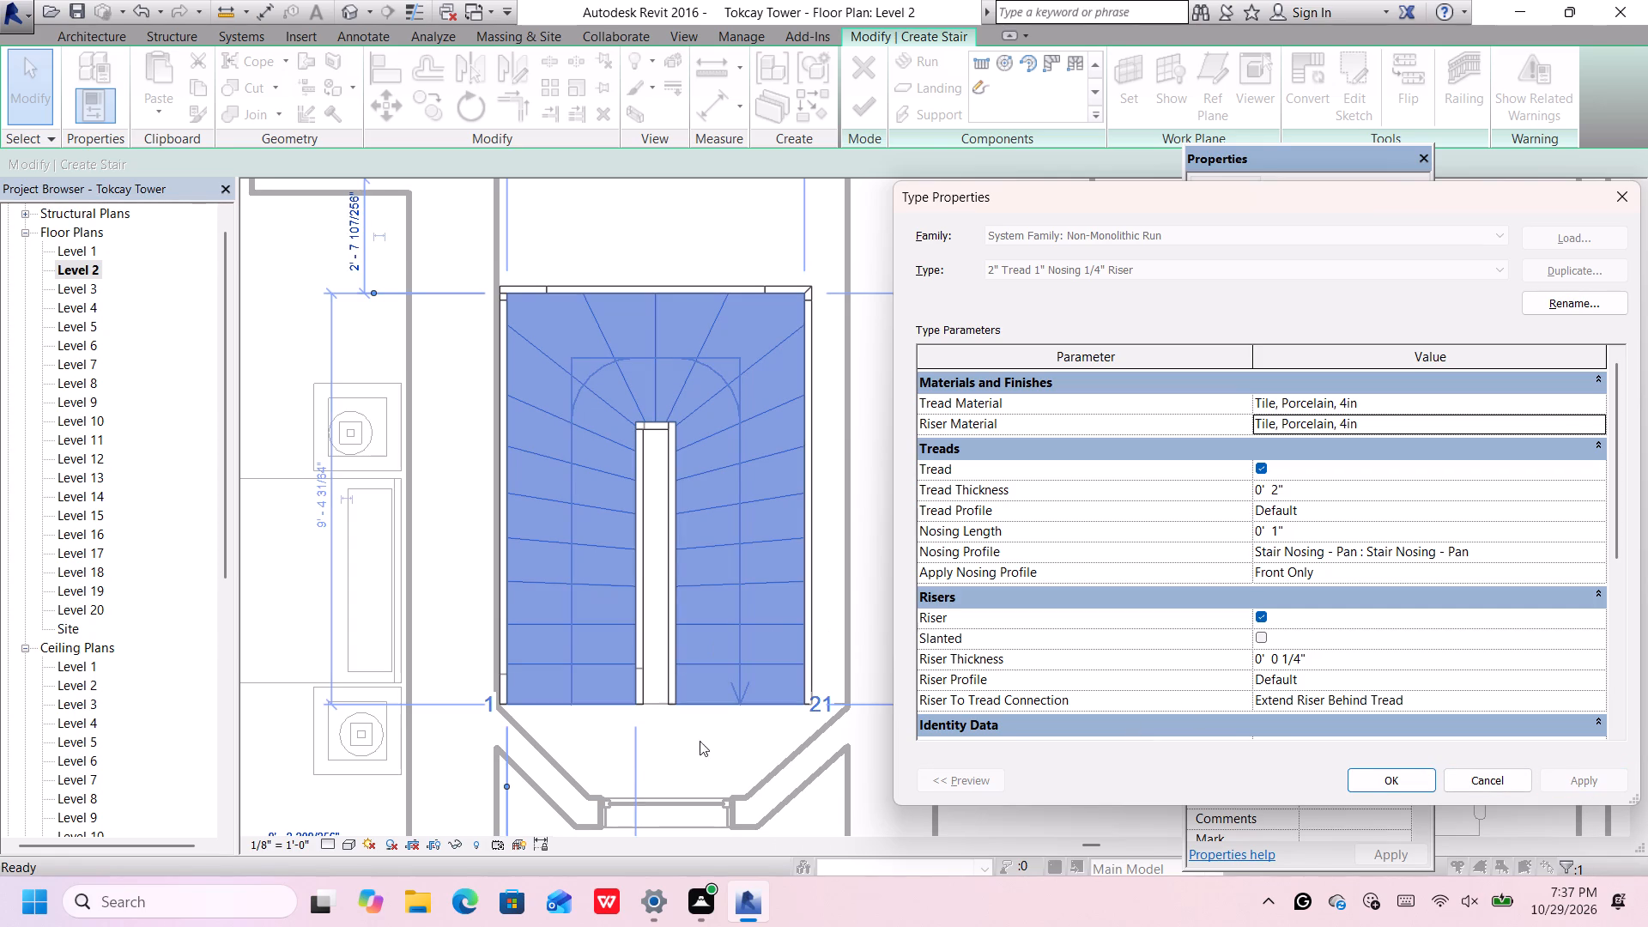
pyautogui.click(704, 749)
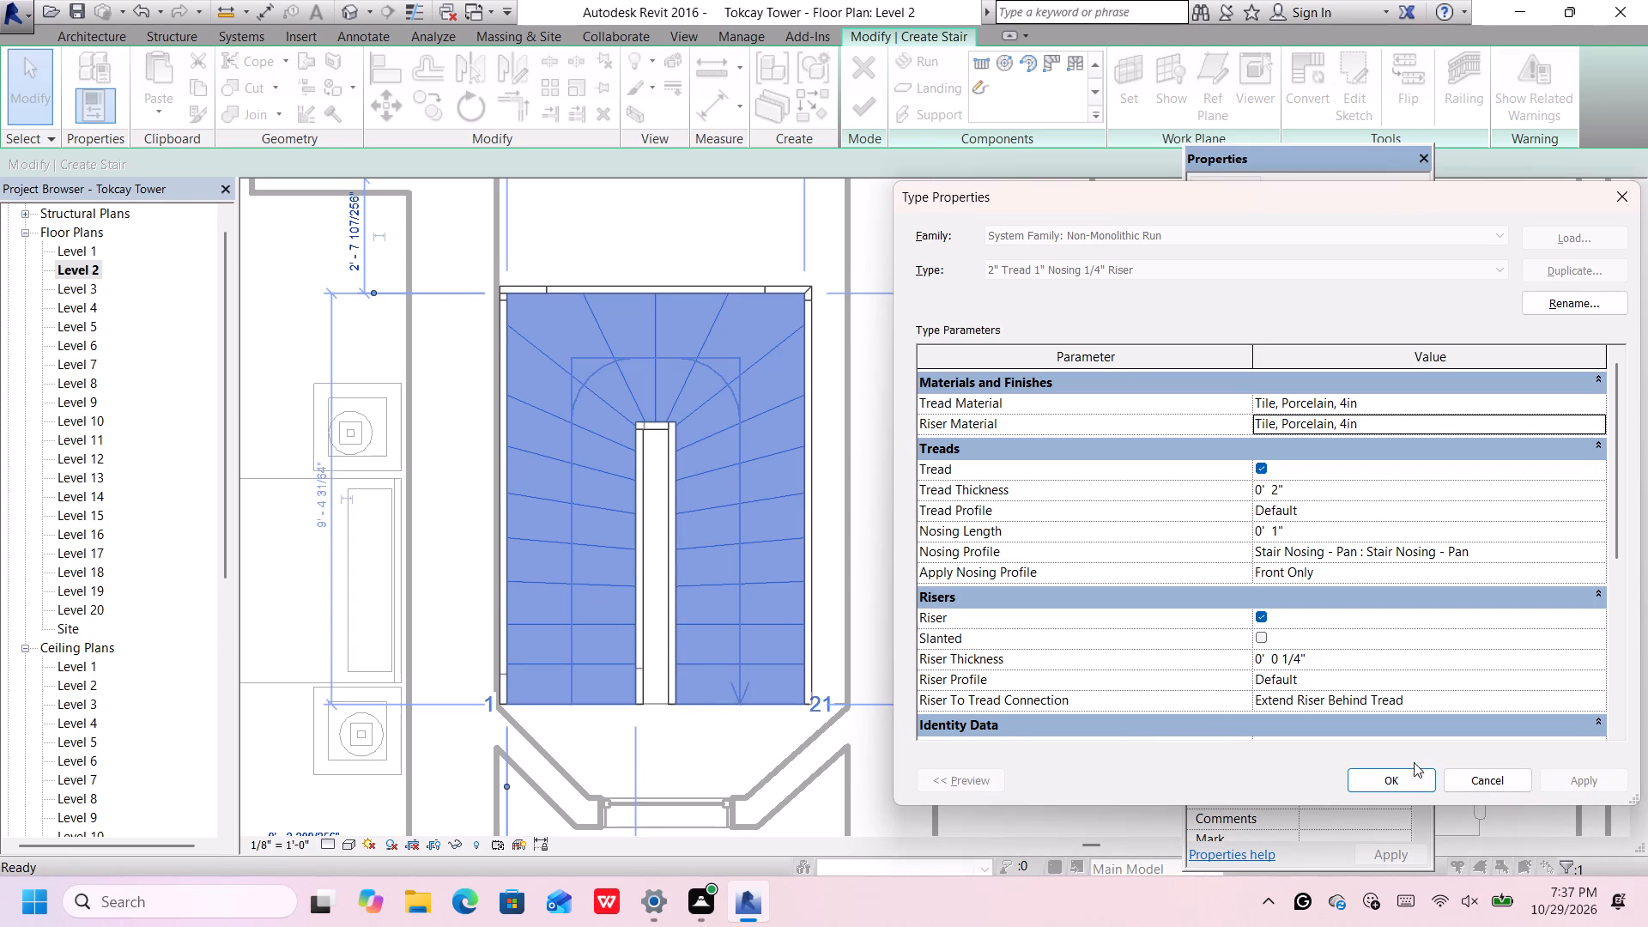
pyautogui.click(1402, 778)
# Delete the right and middle 2" stringer segments along the outer edge at the stair's turn.
pyautogui.click(763, 251)
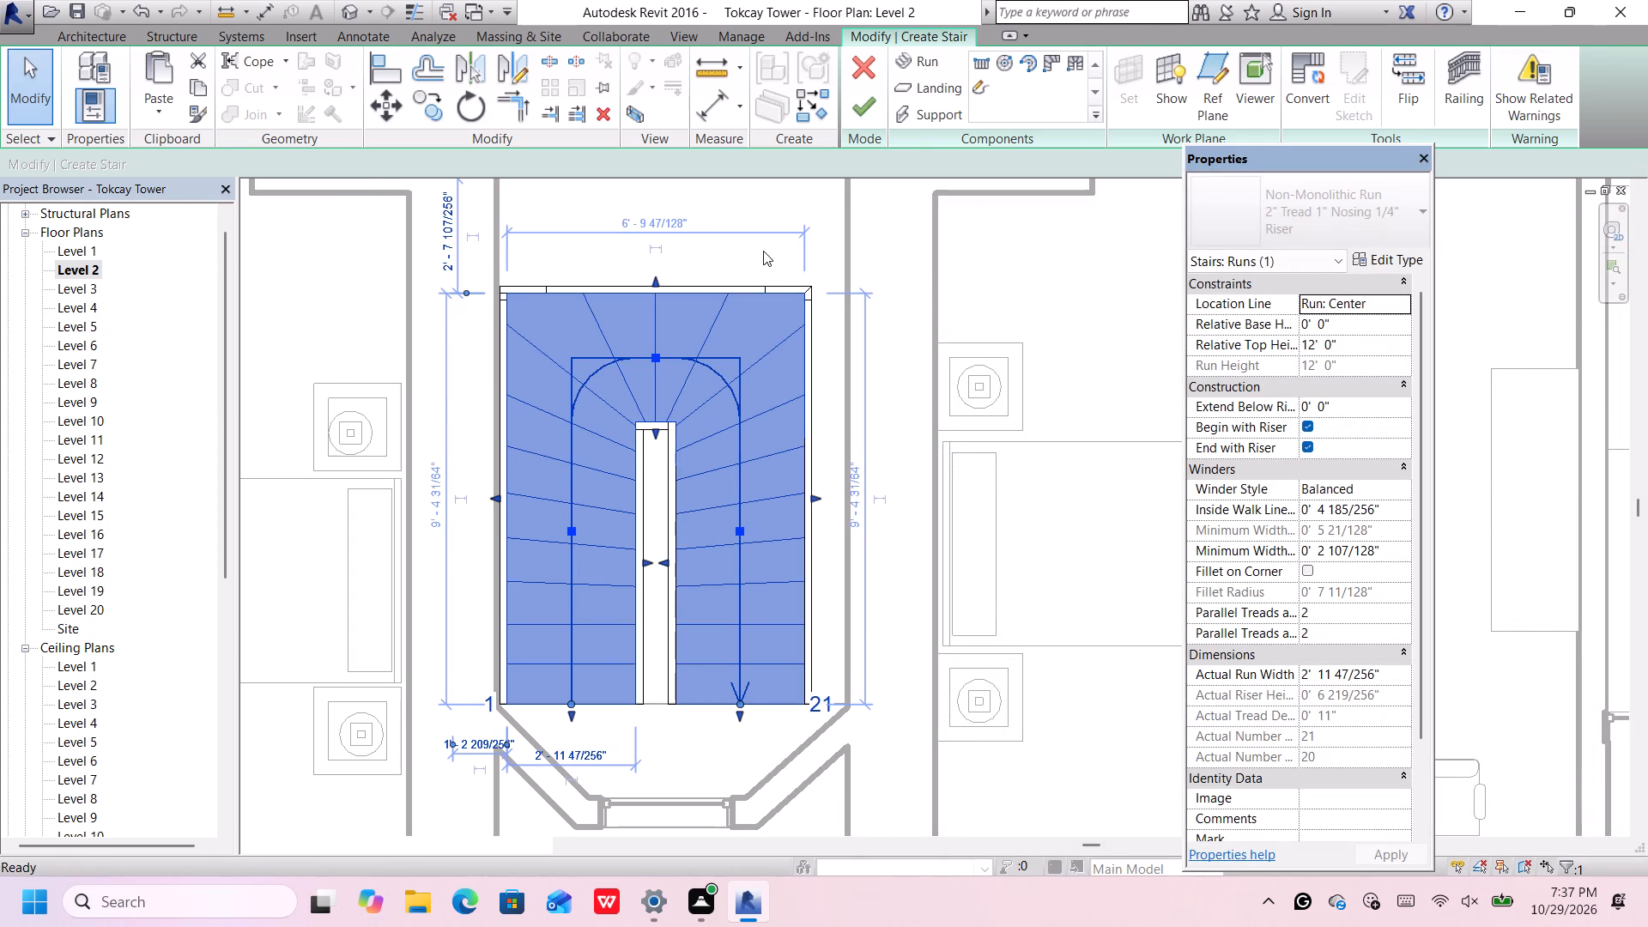
pyautogui.click(782, 282)
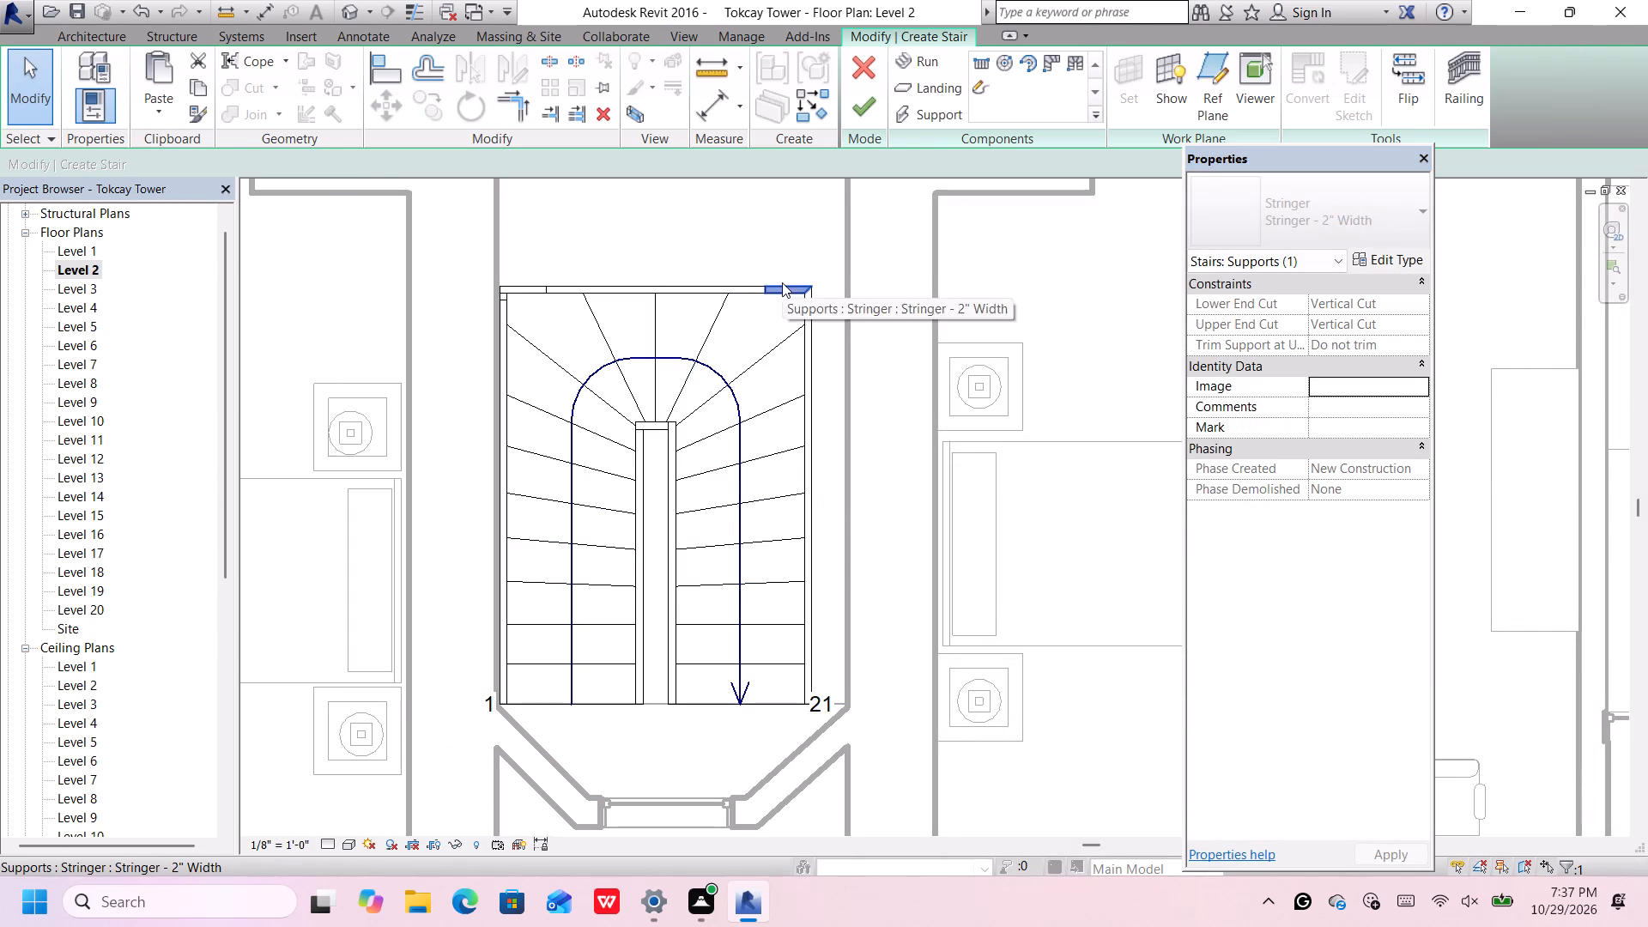
pyautogui.moveTo(806, 300); pyautogui.dragTo(795, 301, button='middle')
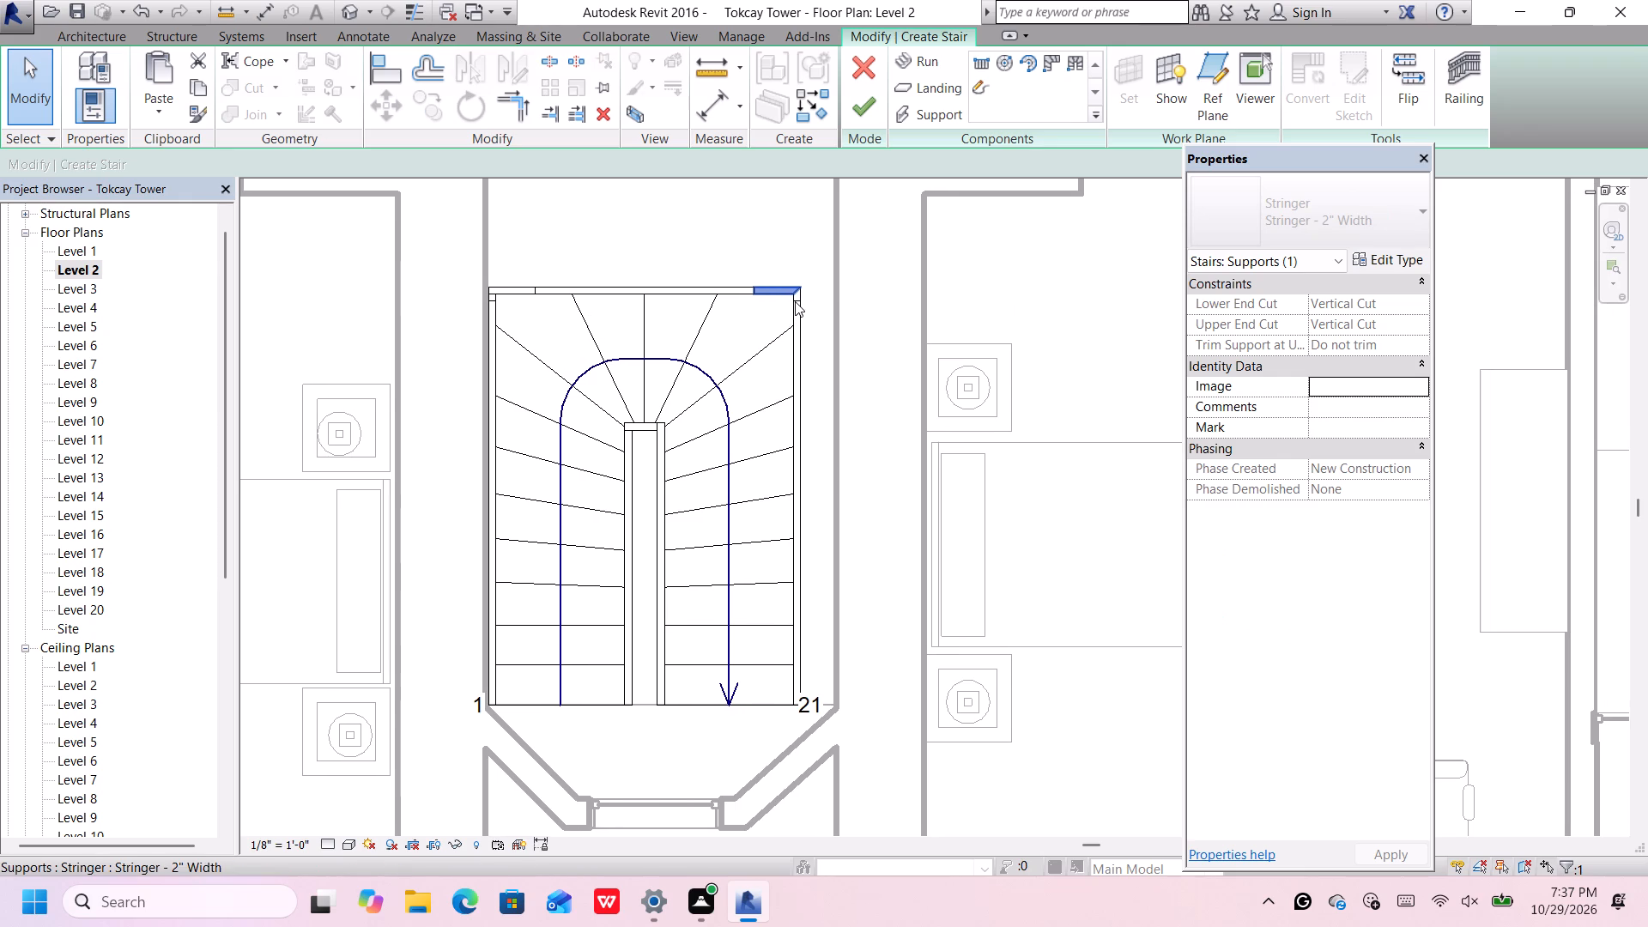
pyautogui.press('Delete')
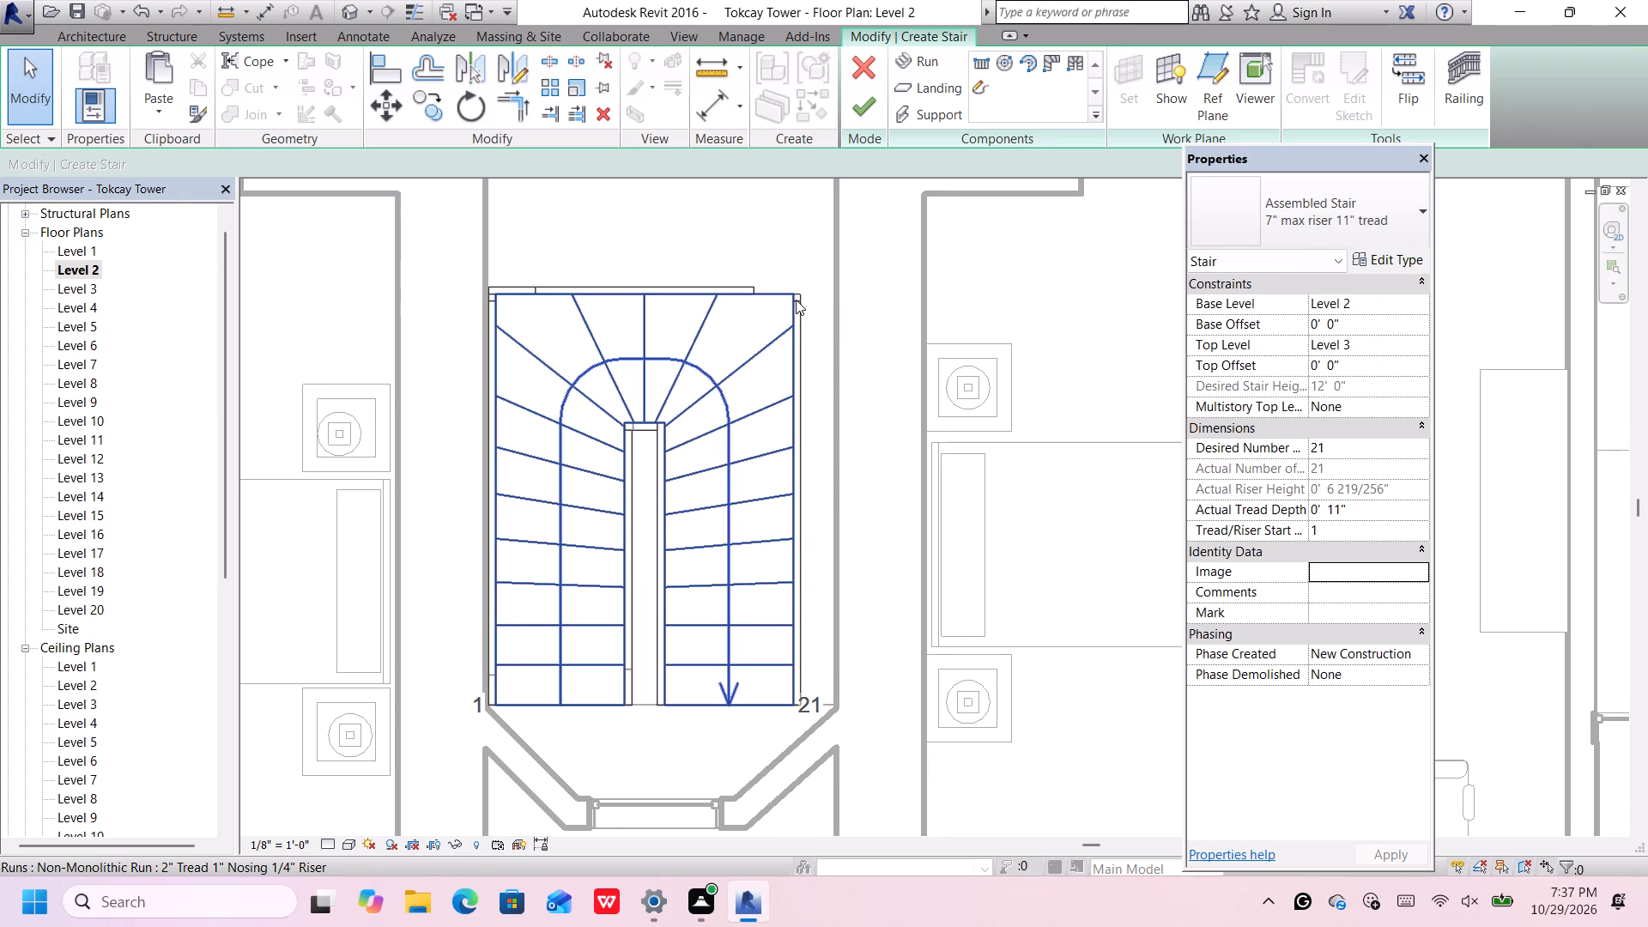
pyautogui.click(797, 301)
pyautogui.click(803, 320)
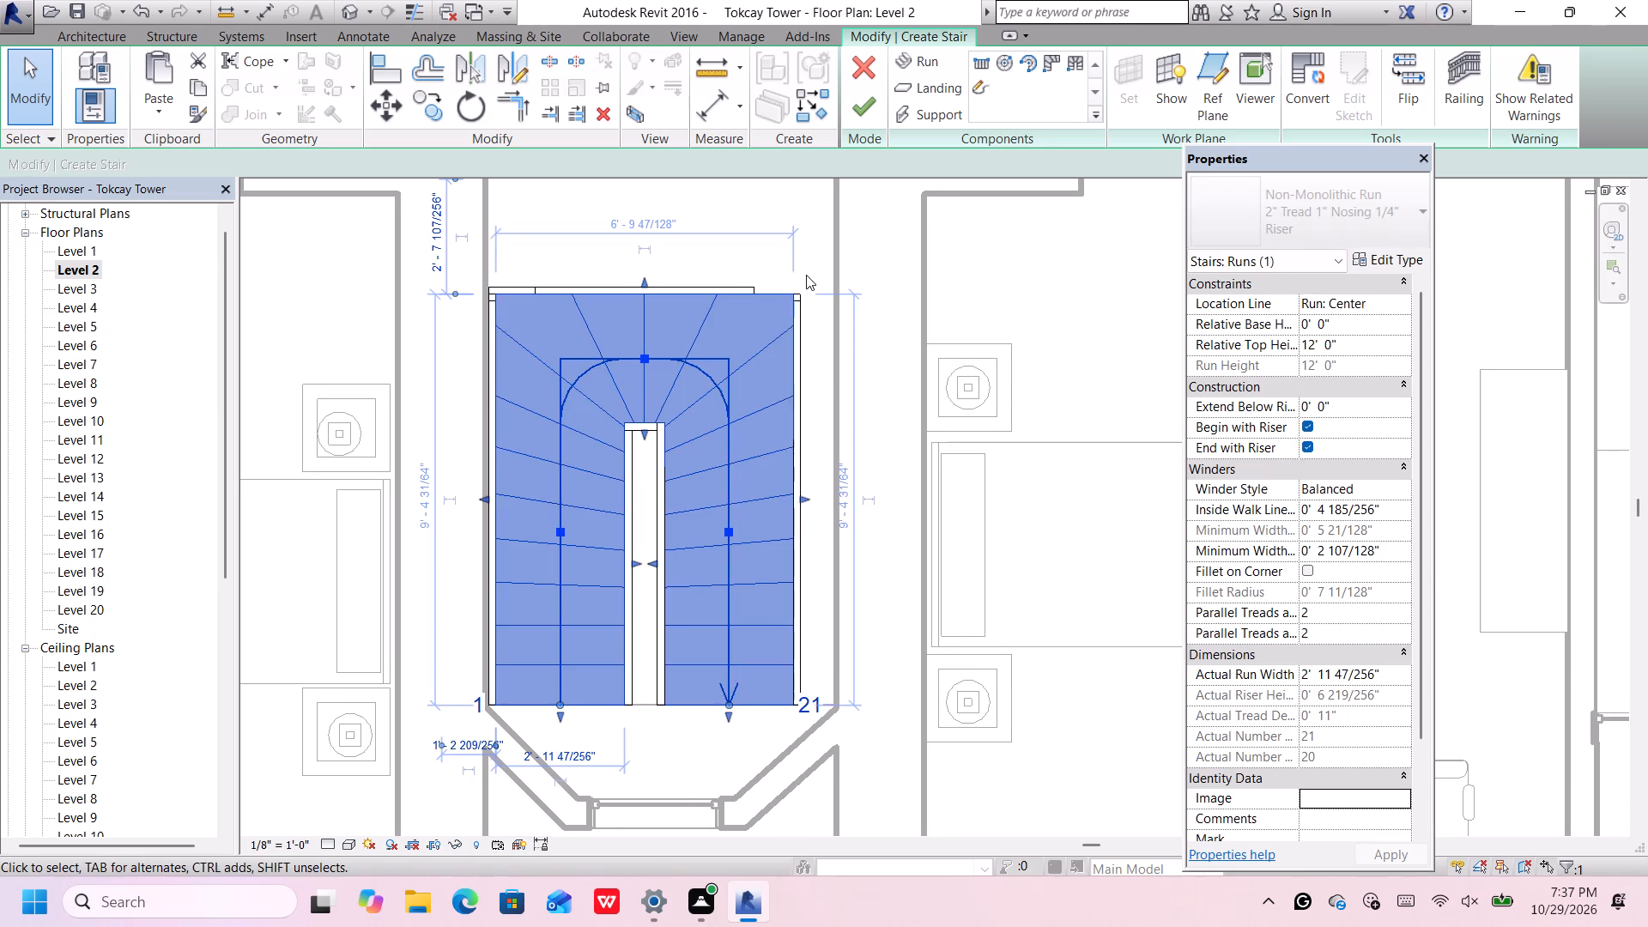
pyautogui.click(806, 276)
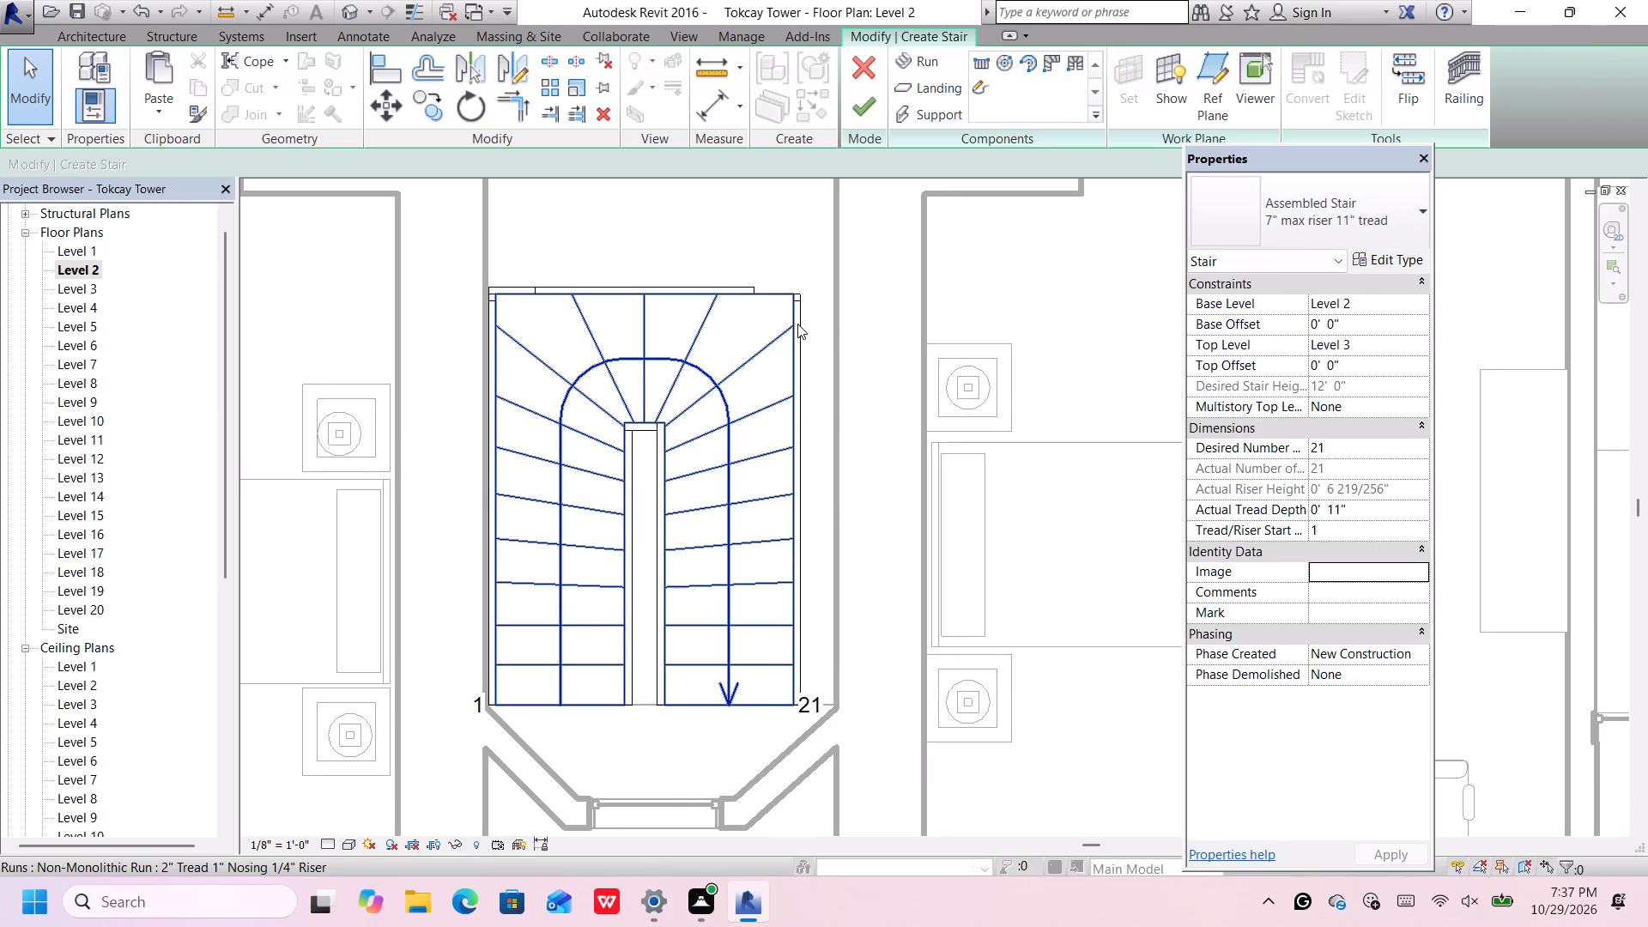
pyautogui.click(801, 360)
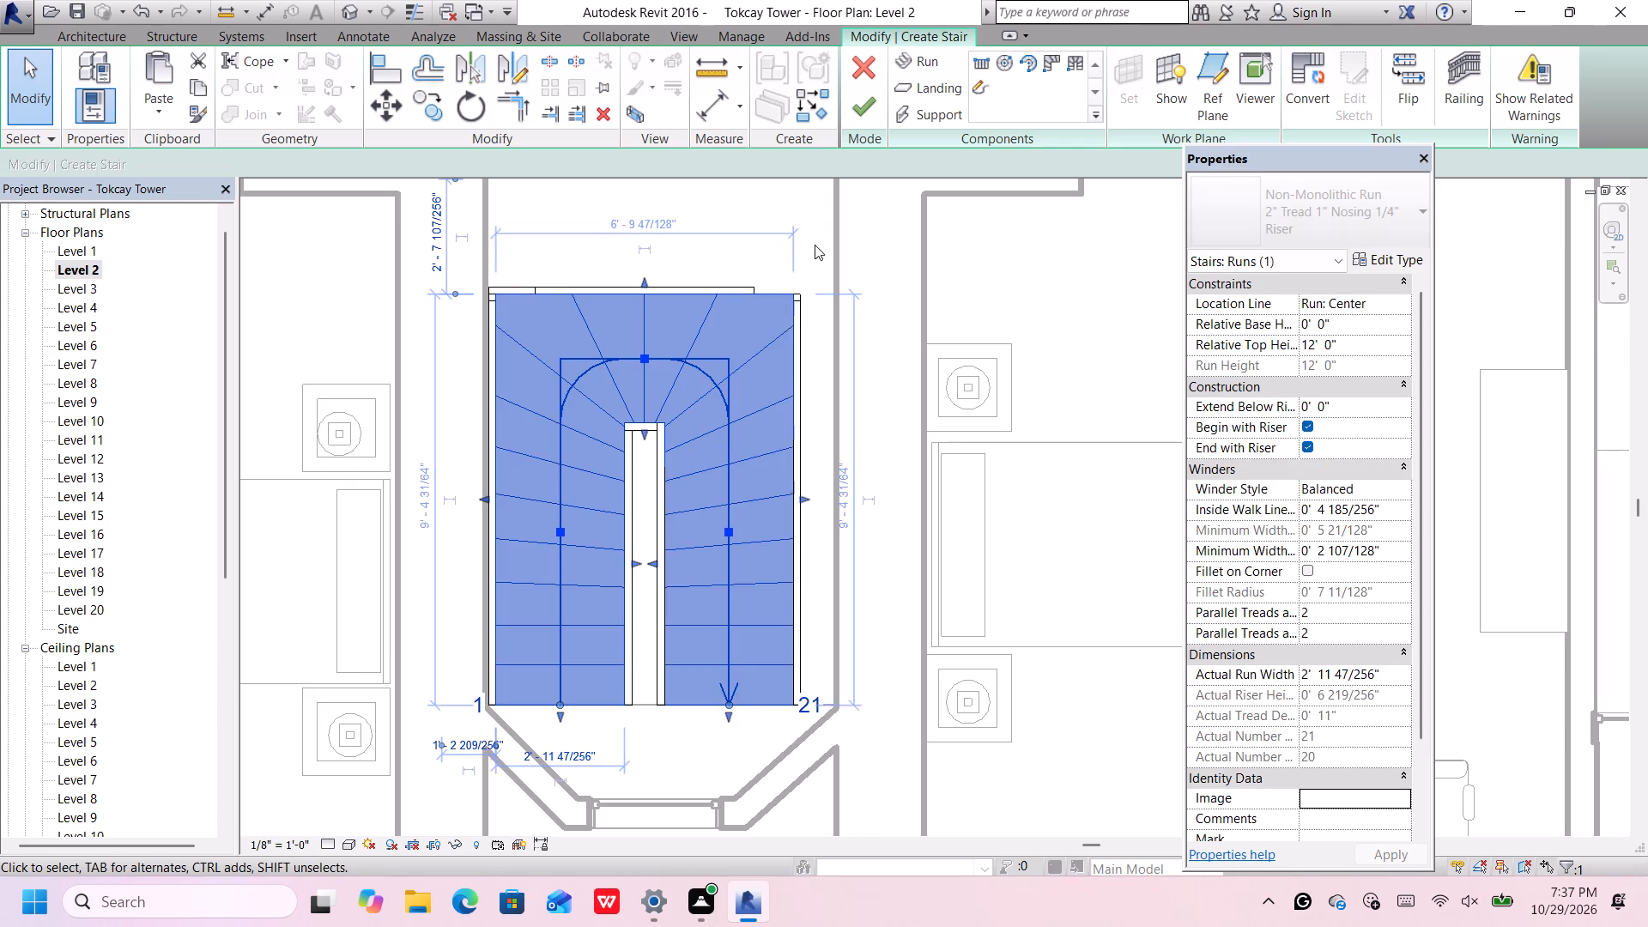
pyautogui.click(815, 245)
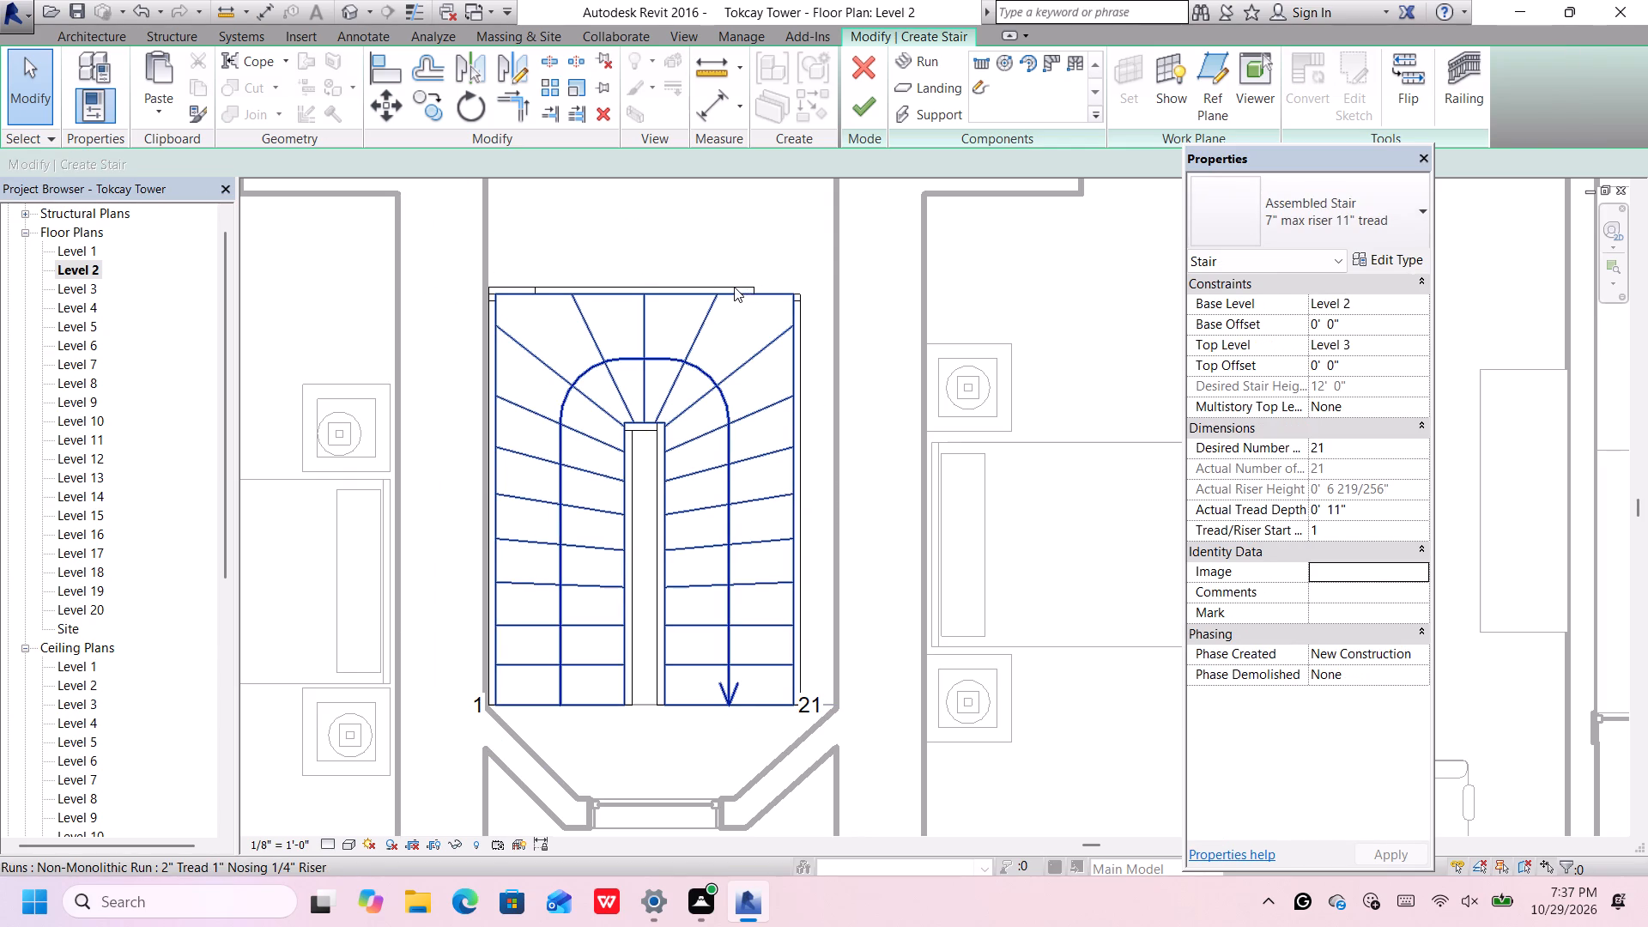
pyautogui.click(726, 280)
pyautogui.press('Delete')
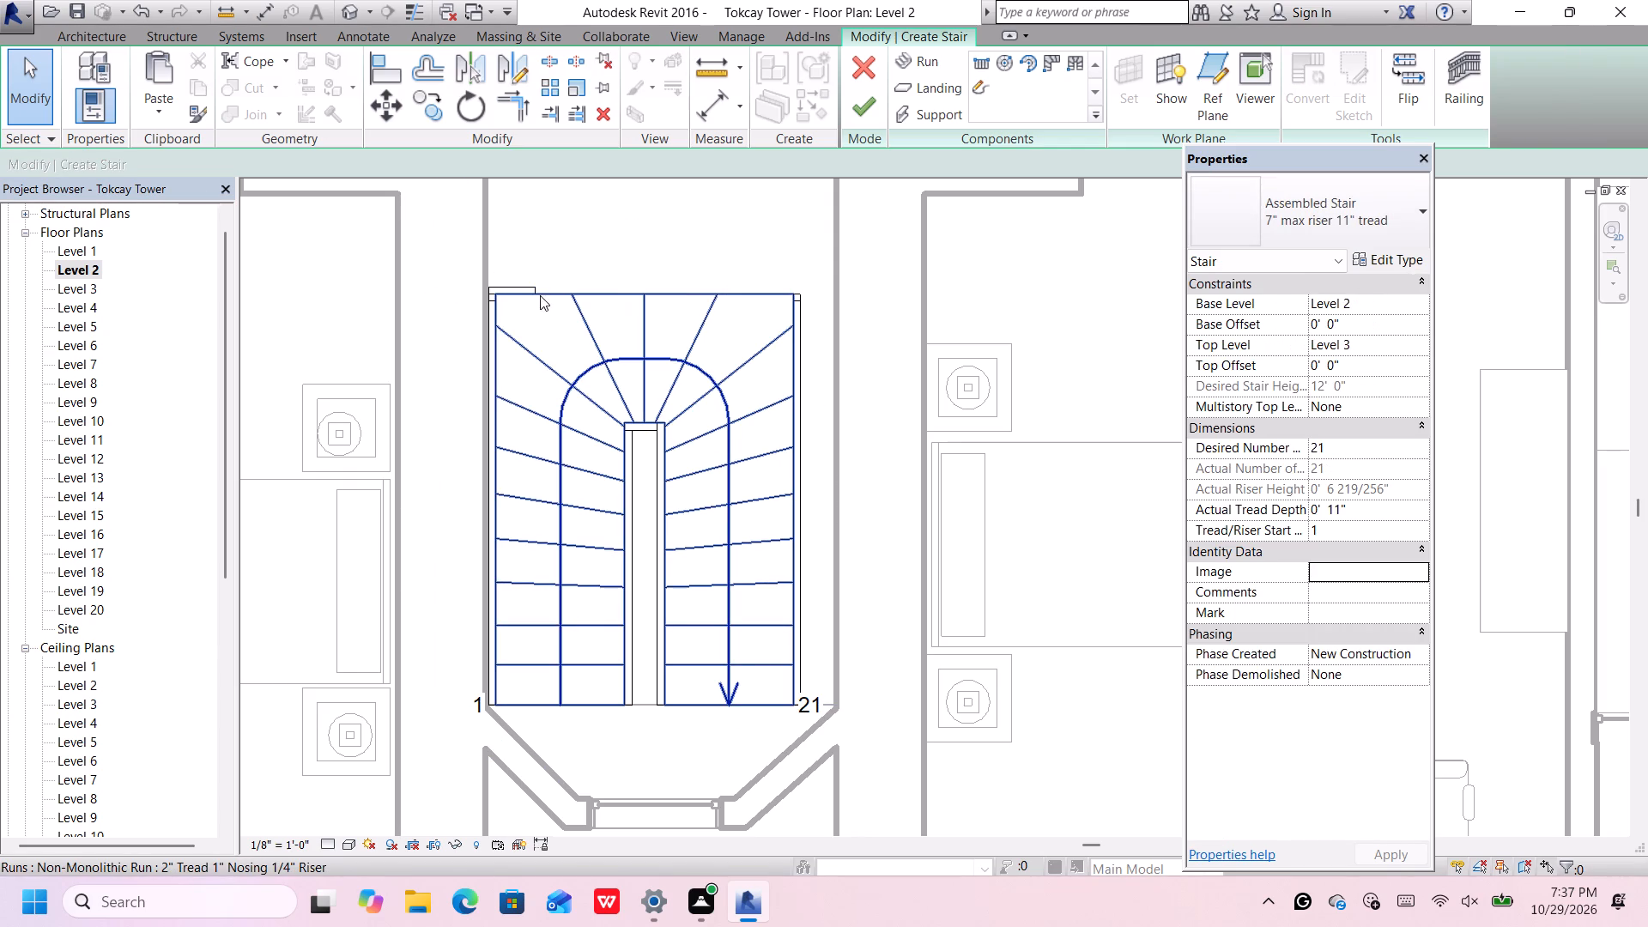
# Delete the remaining 2" stringers along the stair's outer edge: the left top segment, both long side stringers and the two small corner pieces.
pyautogui.click(529, 283)
pyautogui.press('Delete')
pyautogui.click(481, 428)
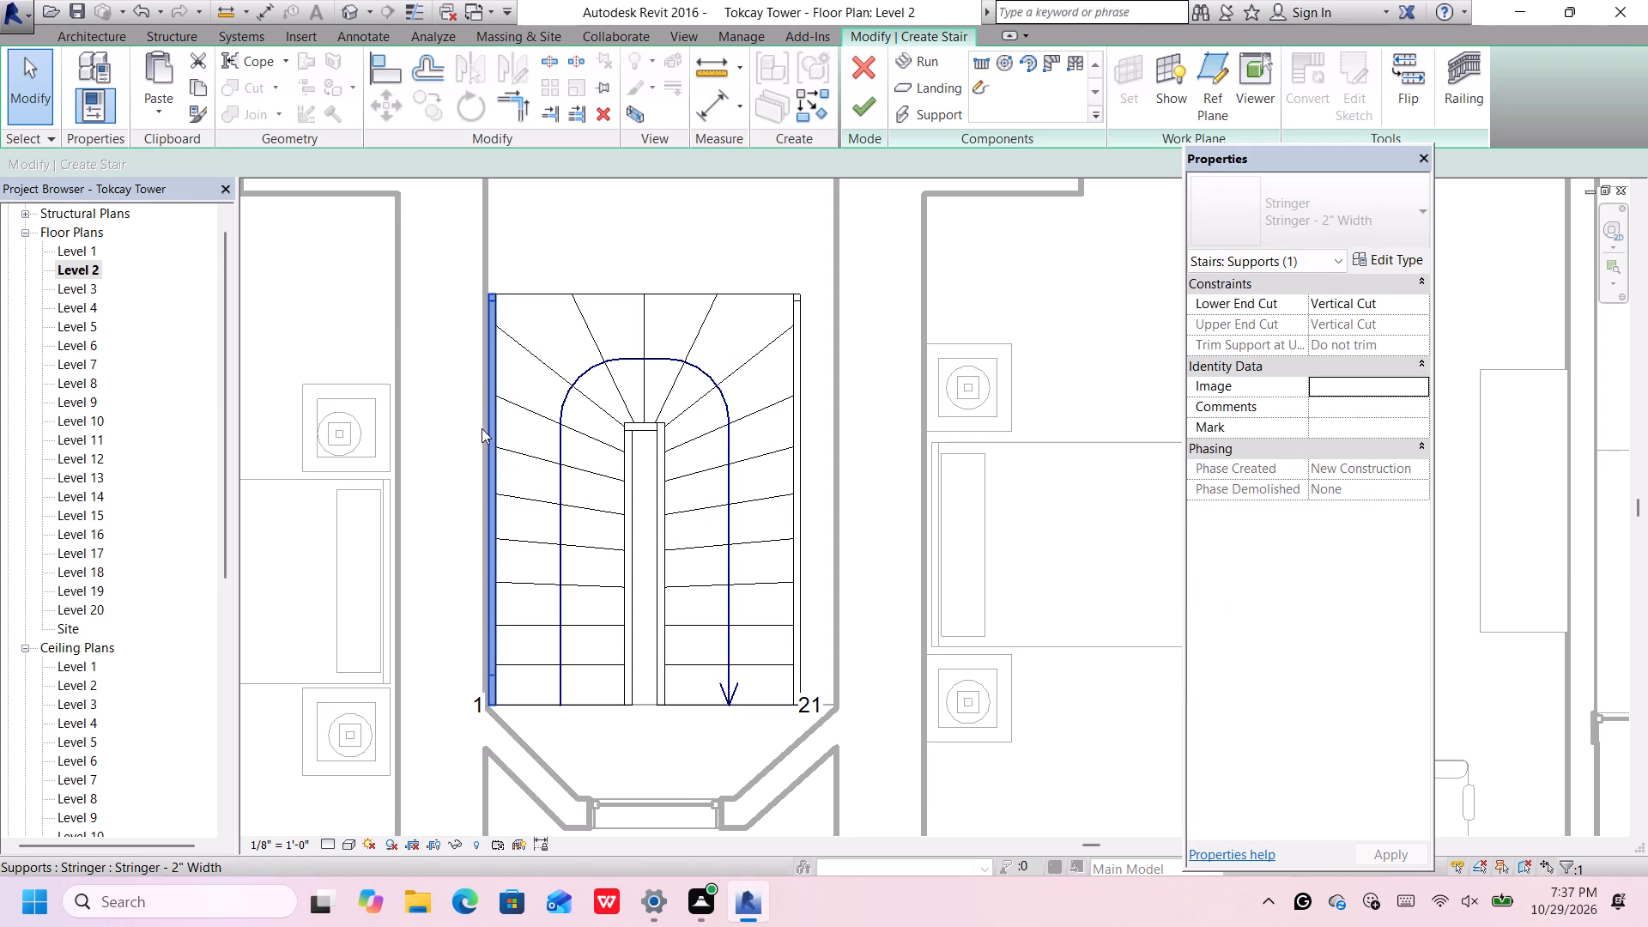
pyautogui.press('Delete')
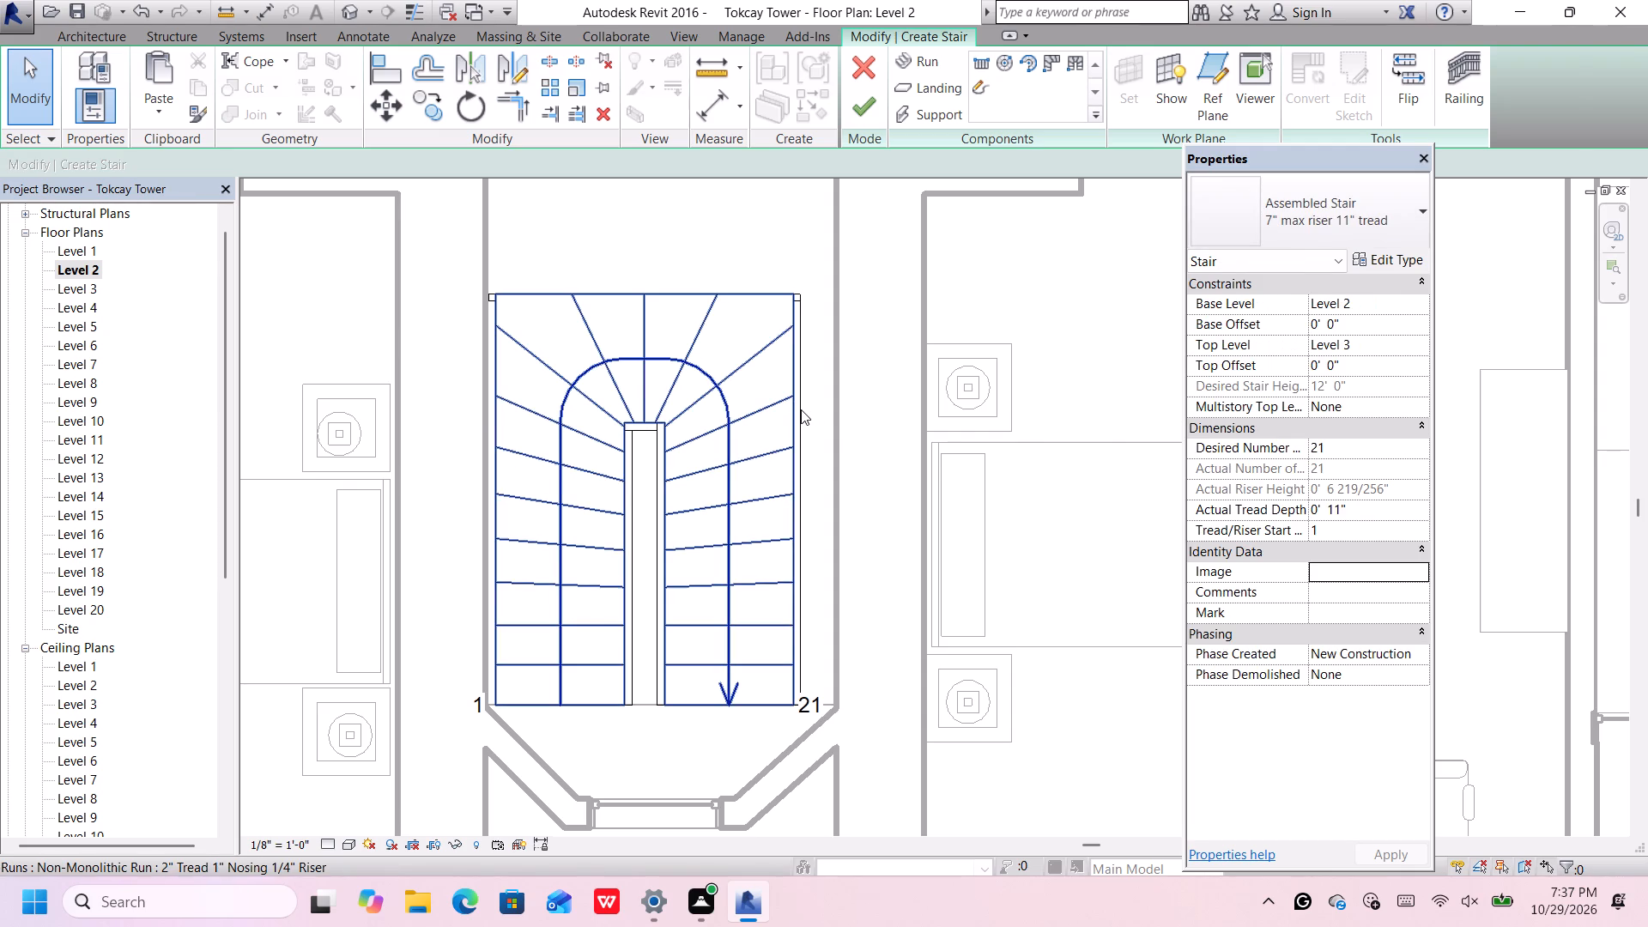
pyautogui.click(801, 409)
pyautogui.click(808, 252)
pyautogui.click(808, 628)
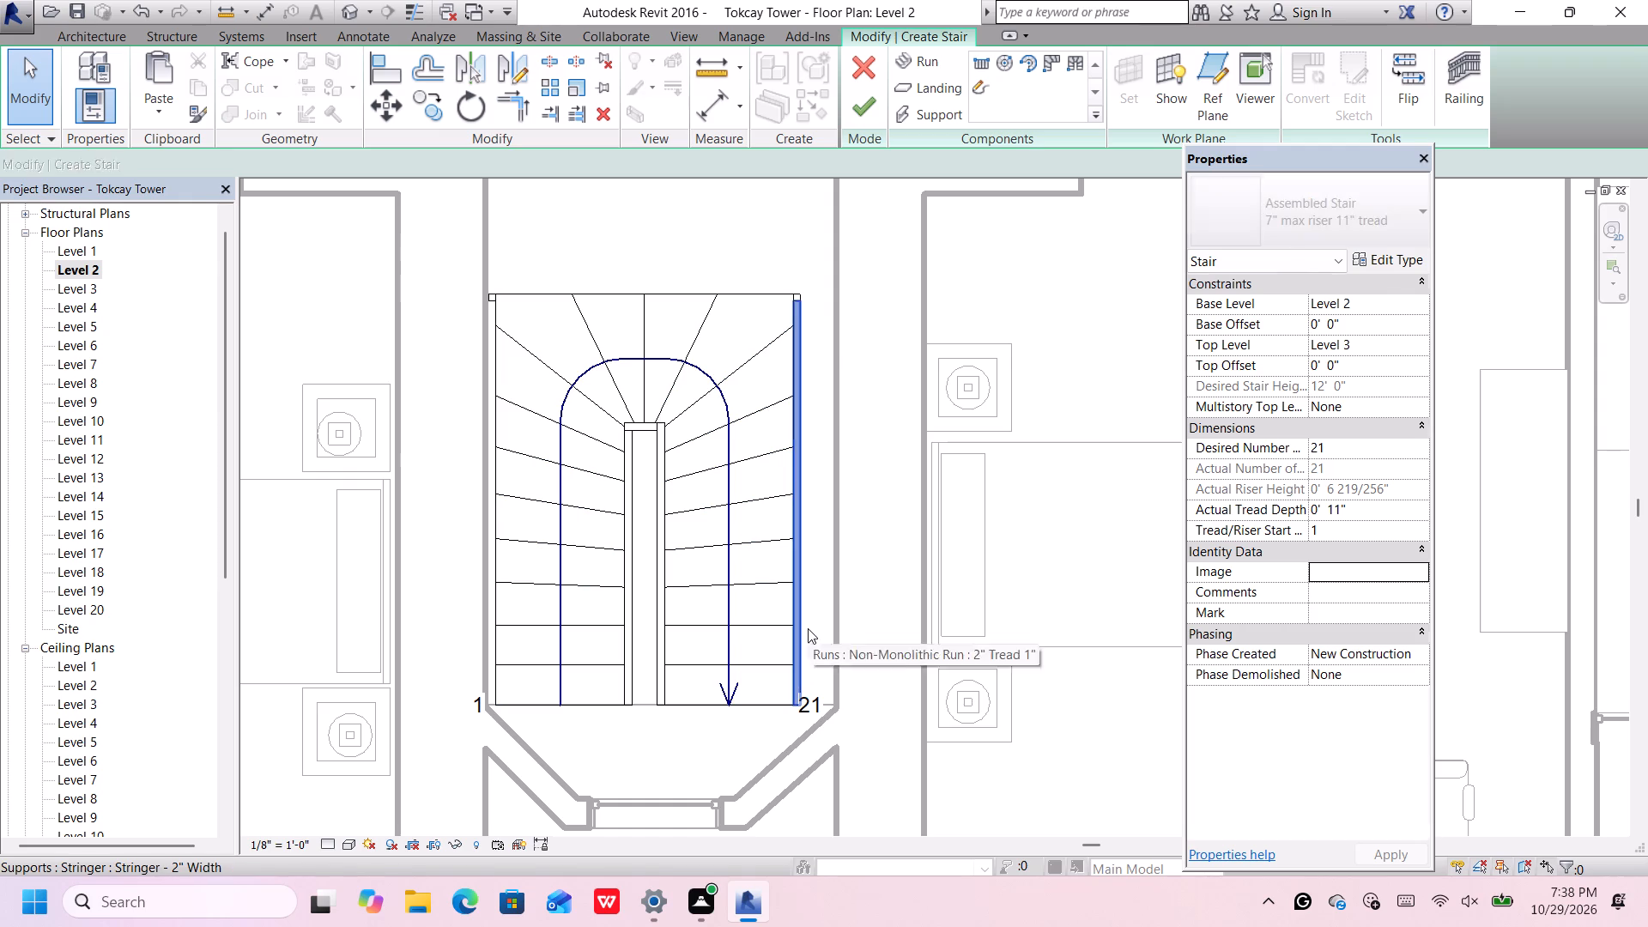
pyautogui.press('Delete')
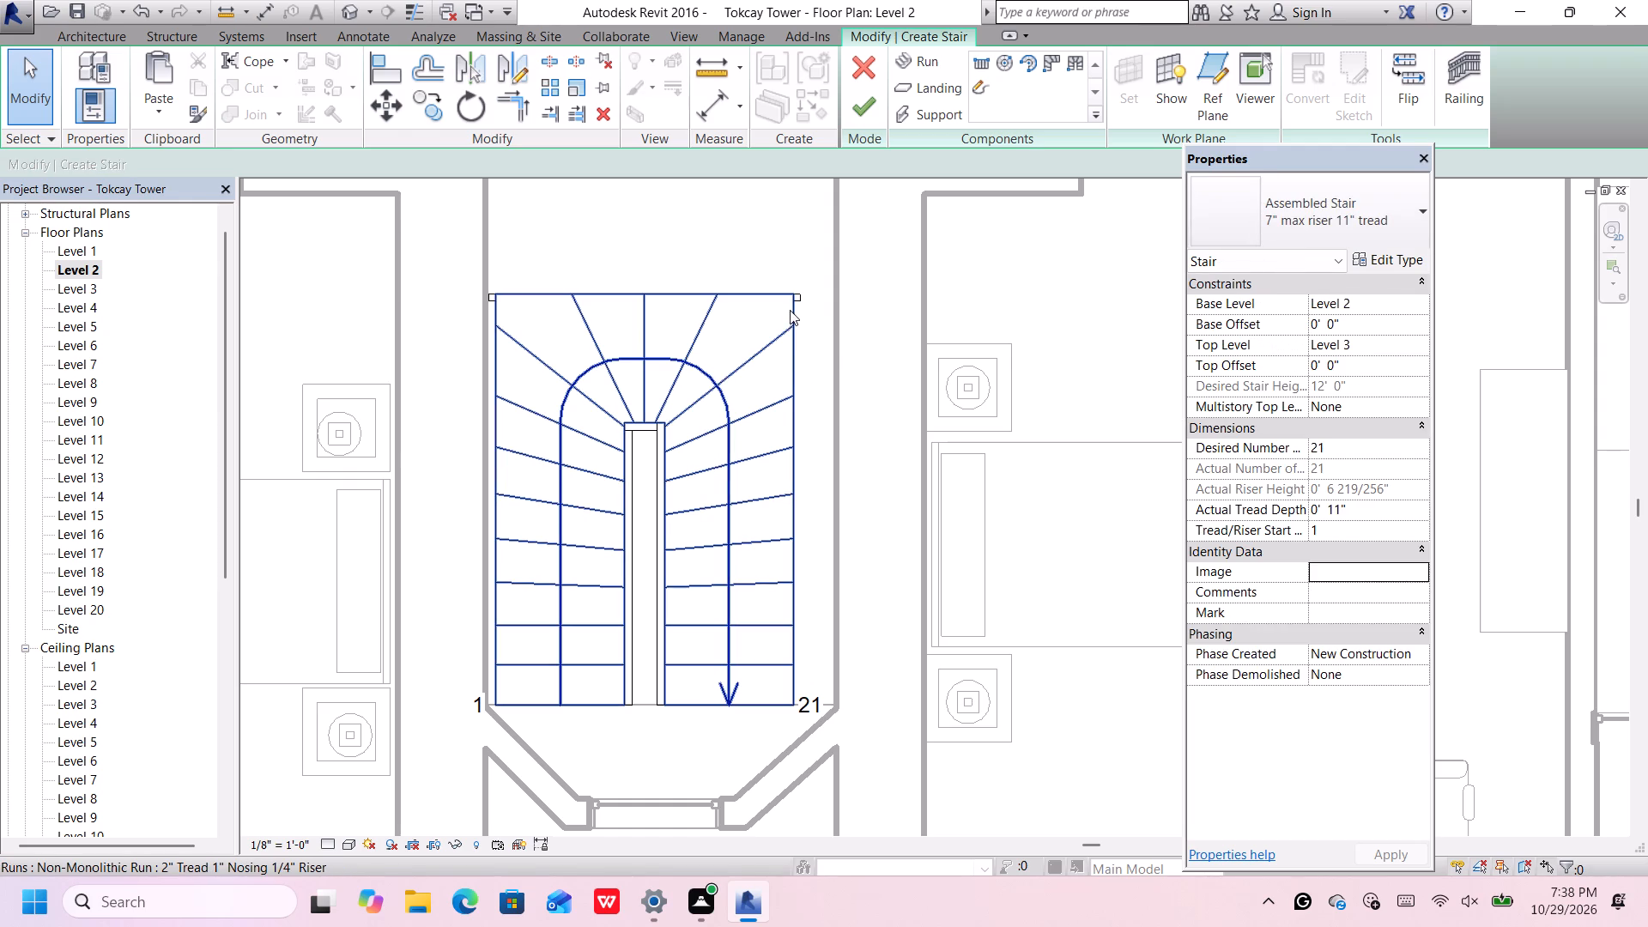
pyautogui.scroll(3, 799, 296)
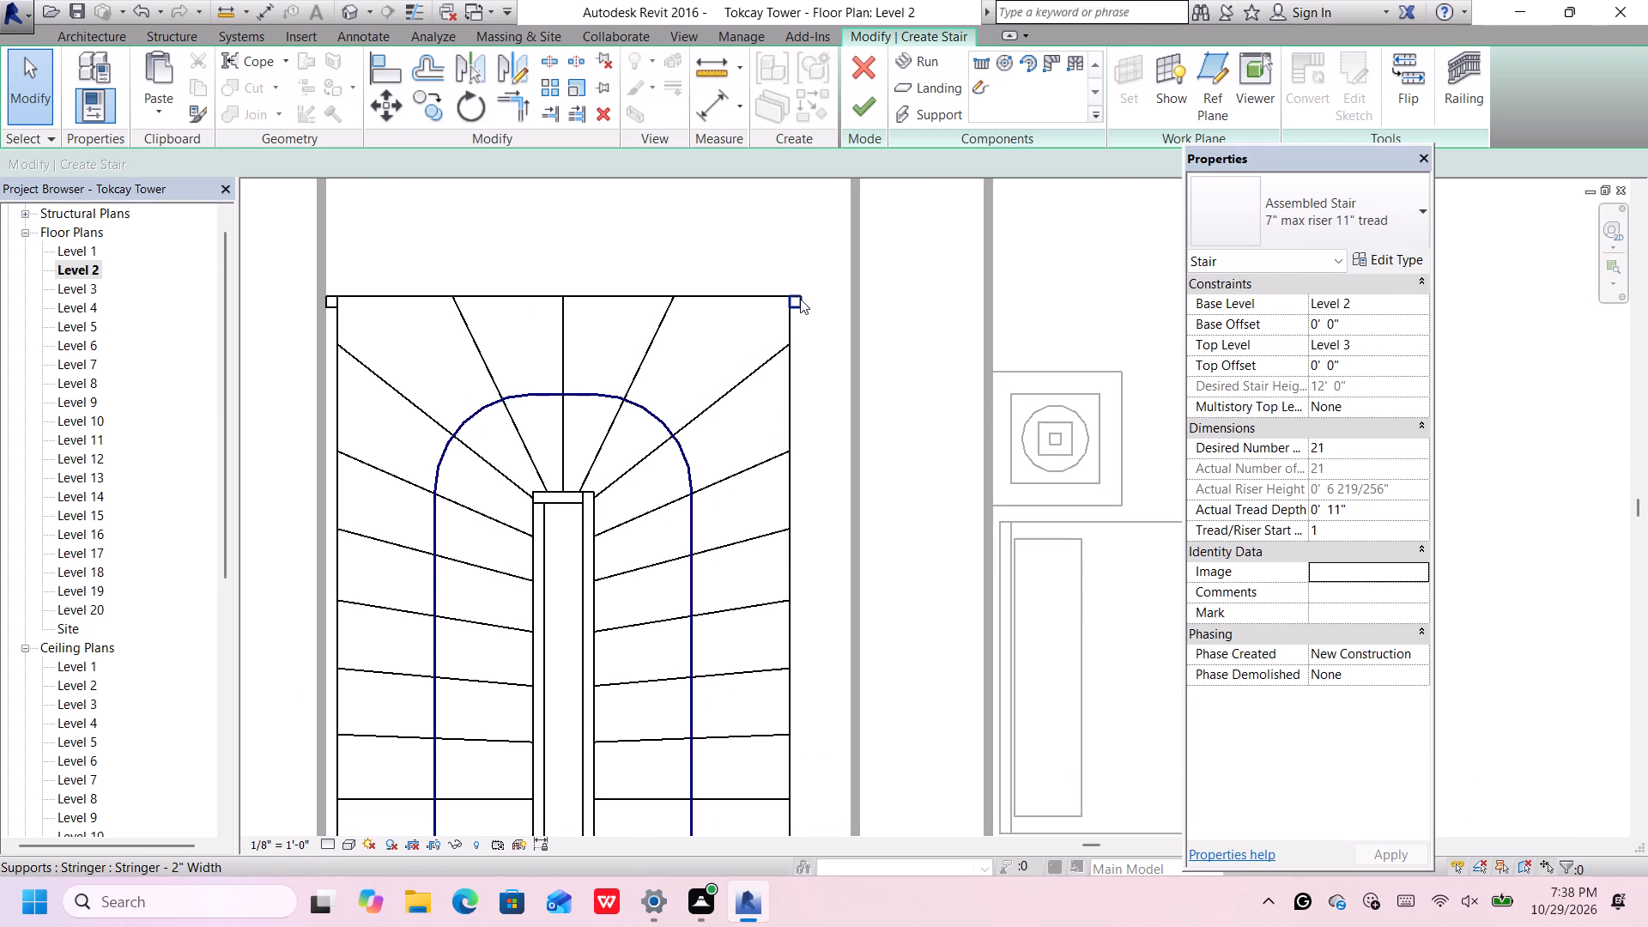
pyautogui.click(800, 298)
pyautogui.press('Delete')
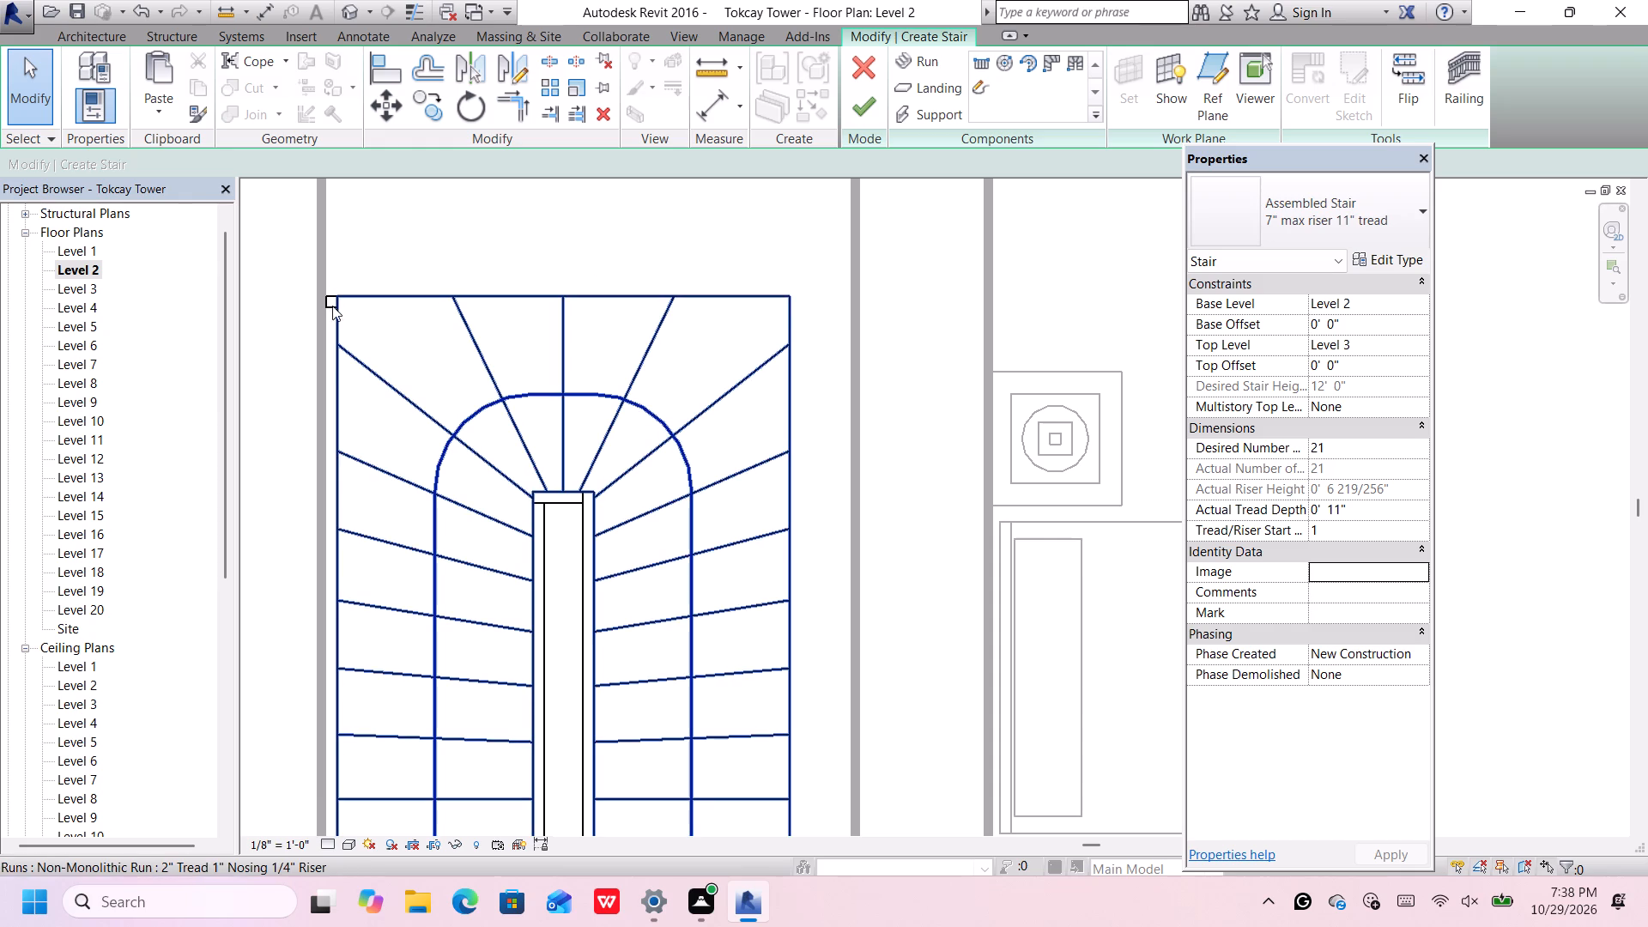
pyautogui.click(326, 307)
pyautogui.press('Delete')
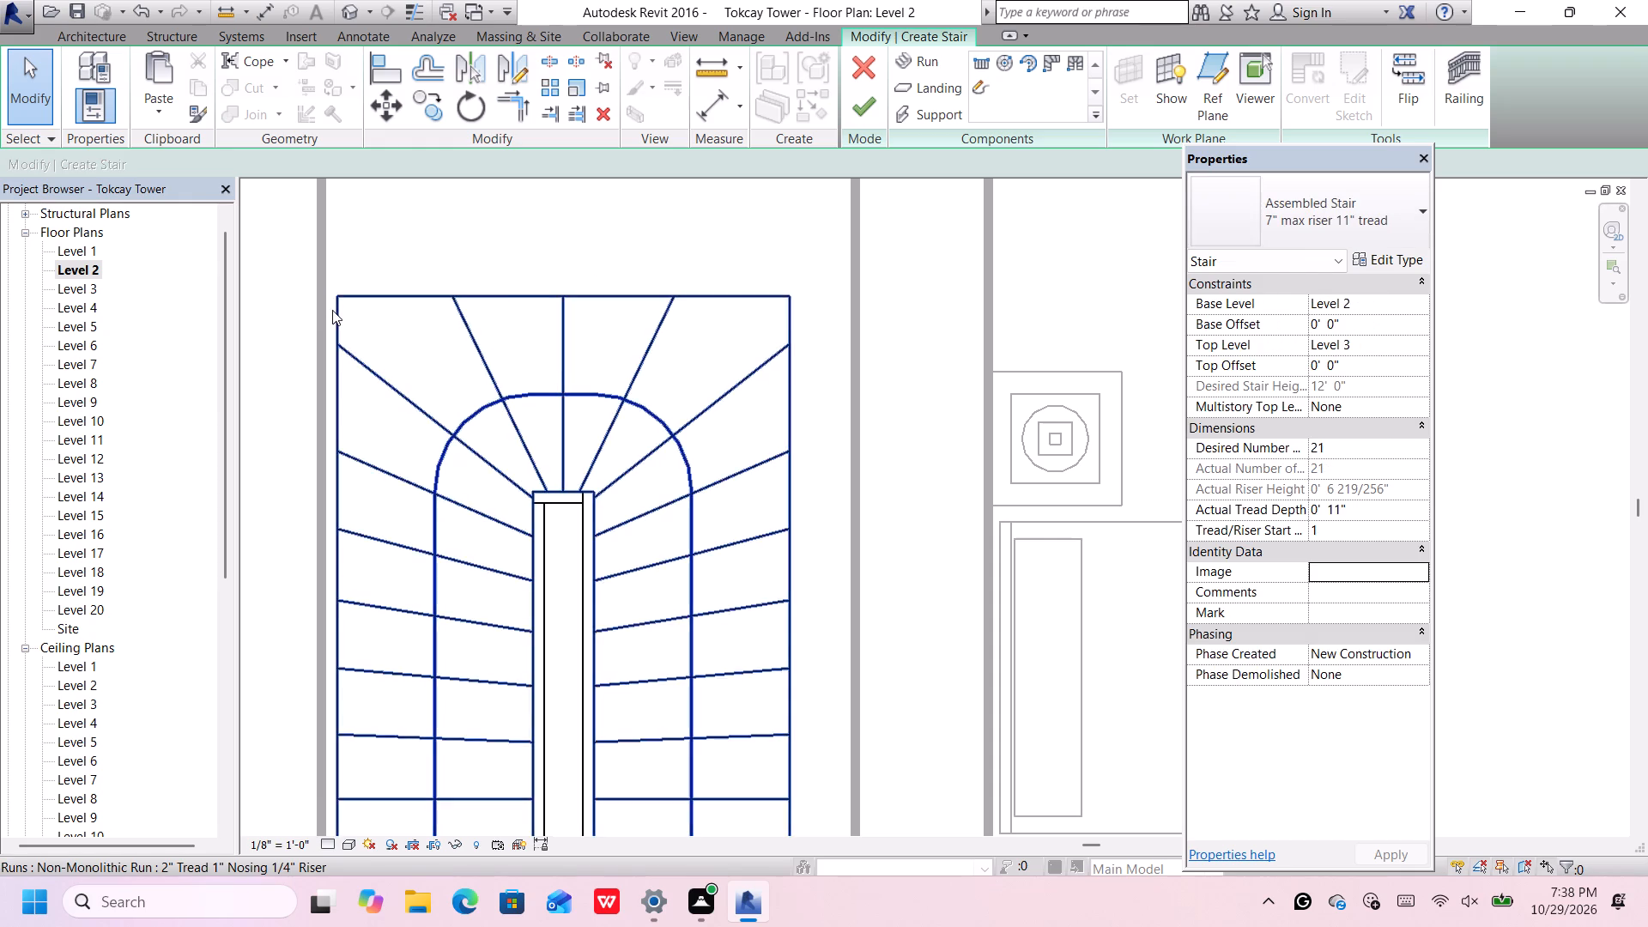
# Delete the three 2" stringer segments around the stair's inner well: the short one at the turn and both long ones.
pyautogui.scroll(-5, 332, 310)
pyautogui.moveTo(443, 251); pyautogui.dragTo(659, 264, button='middle')
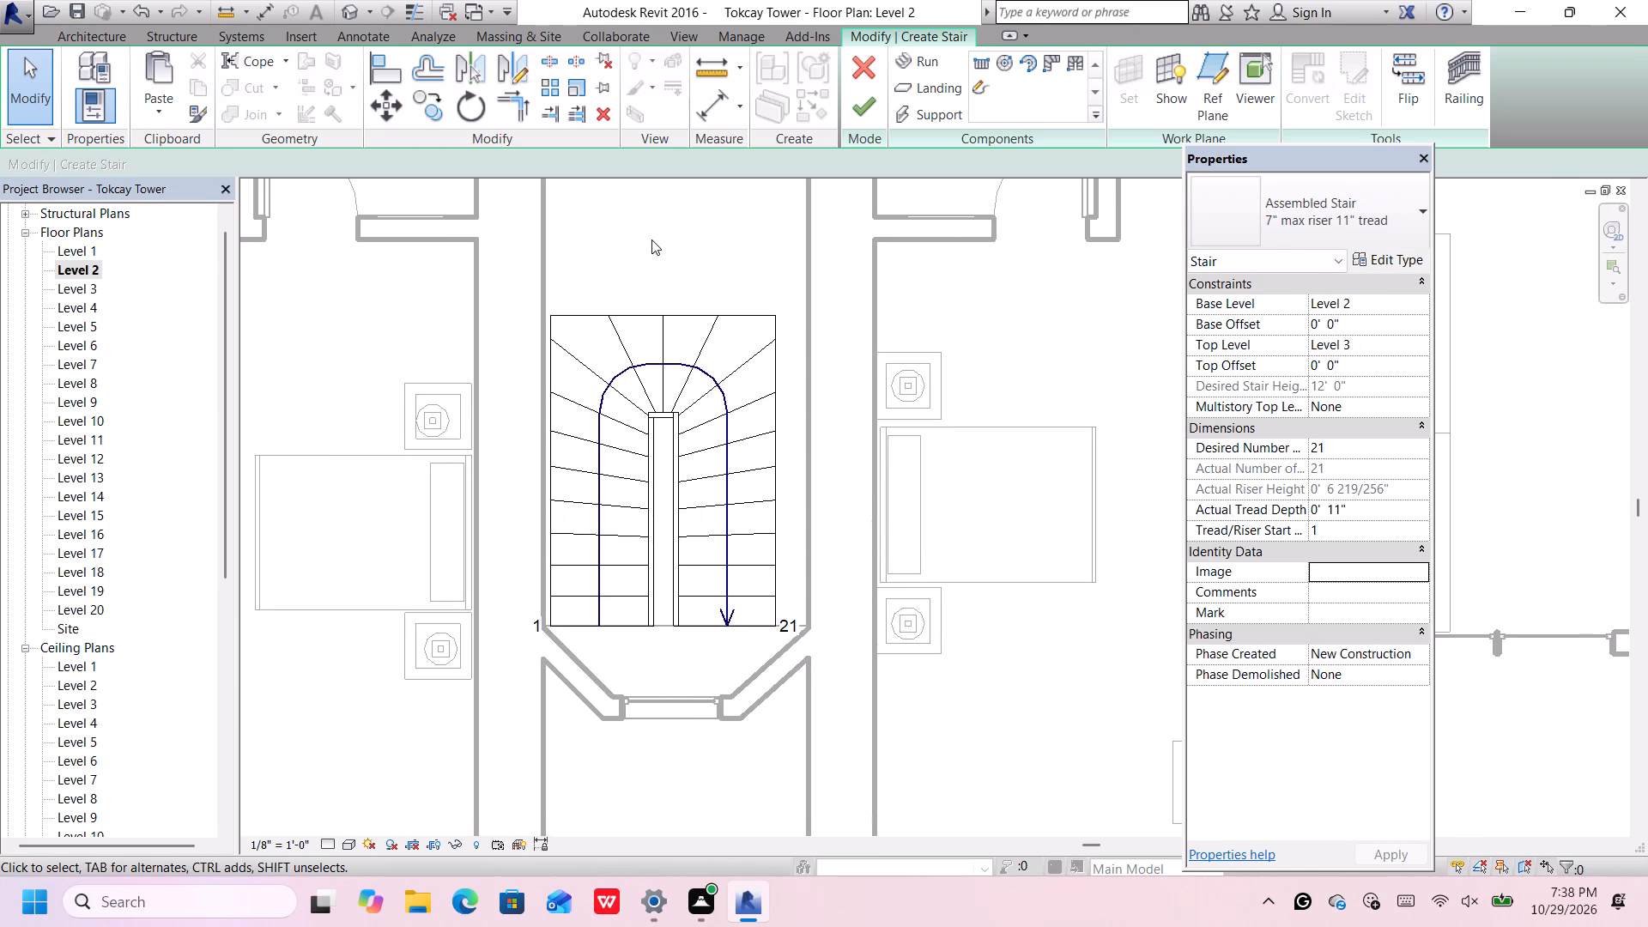
pyautogui.scroll(3, 653, 413)
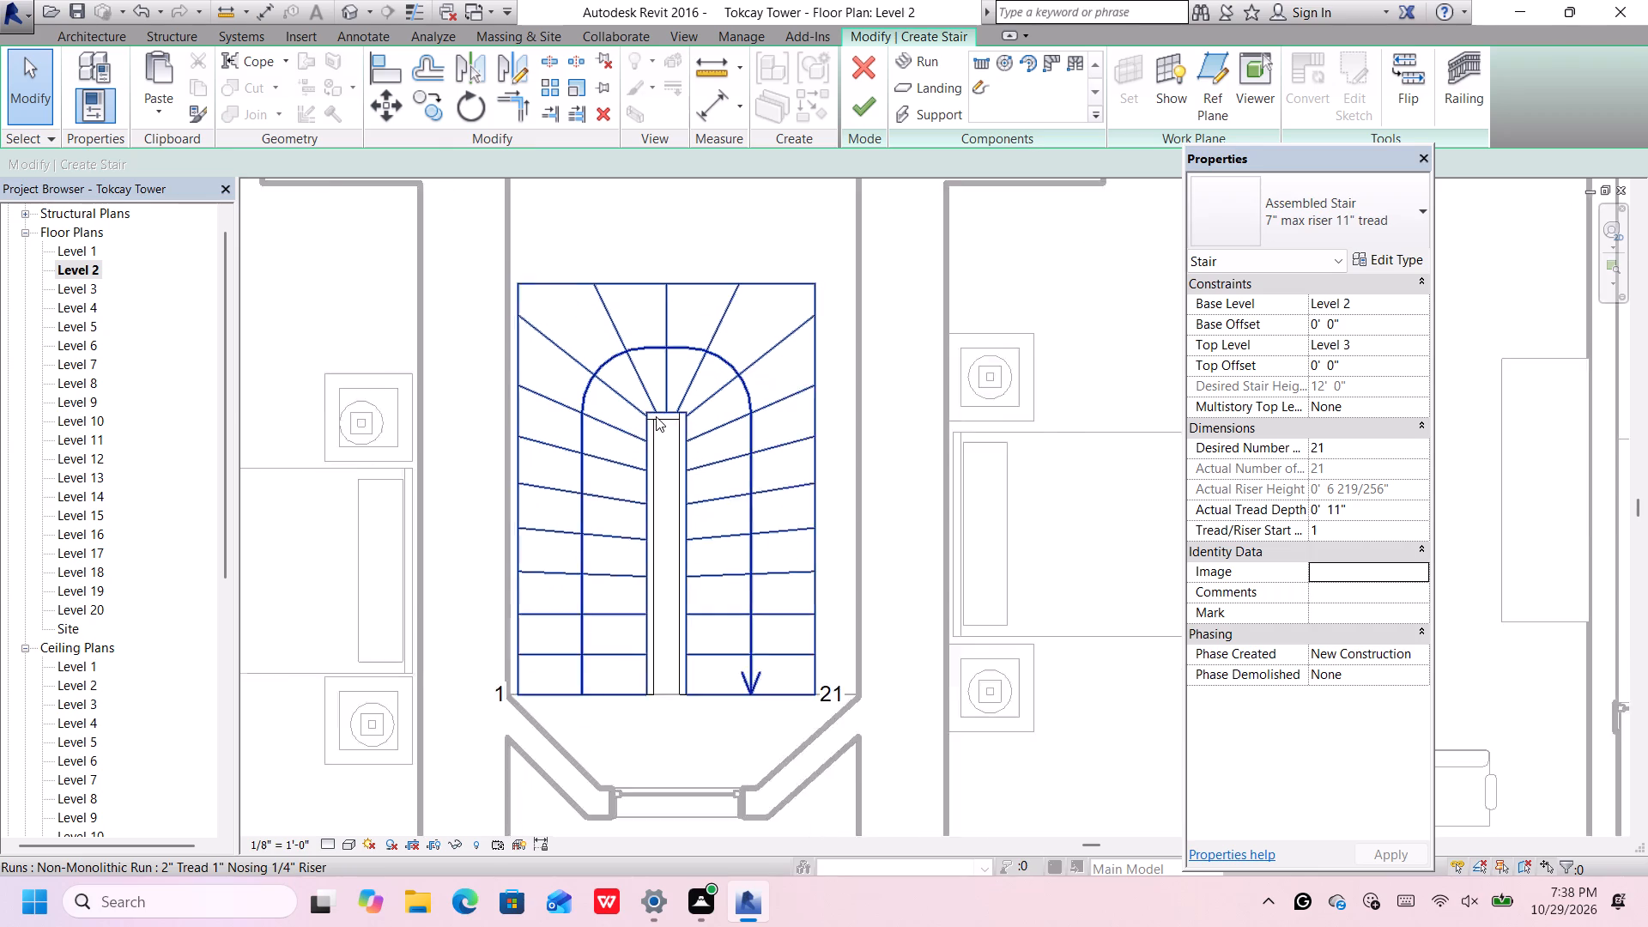
pyautogui.scroll(1, 656, 416)
pyautogui.click(662, 422)
pyautogui.press('Delete')
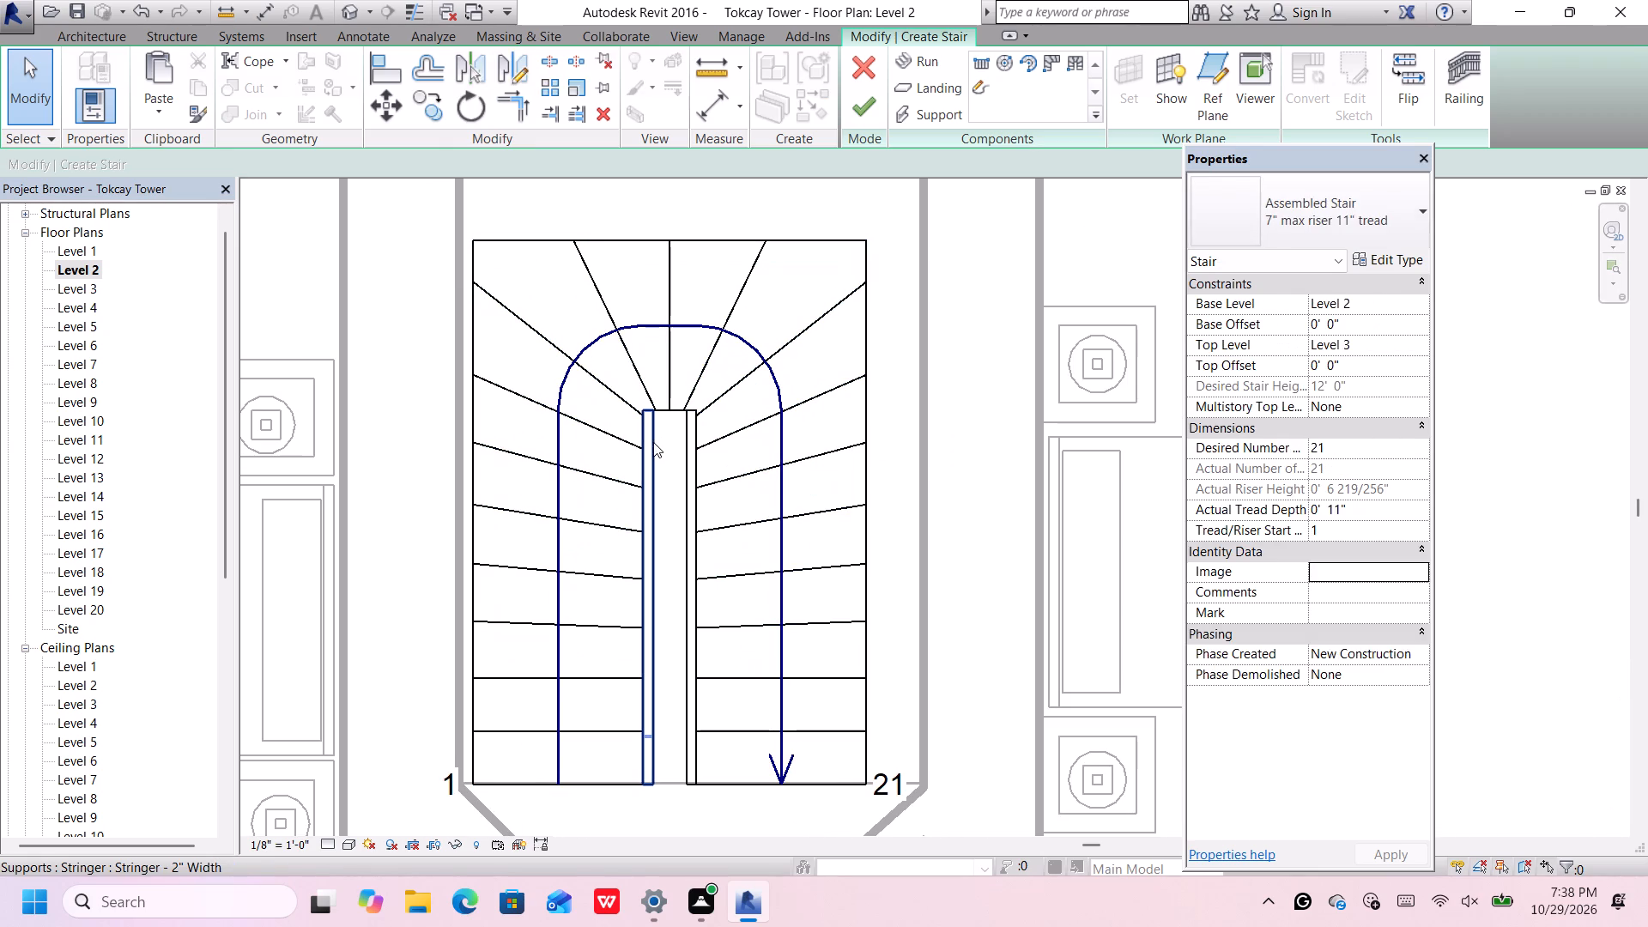
pyautogui.click(653, 442)
pyautogui.press('Delete')
pyautogui.click(682, 451)
pyautogui.press('Delete')
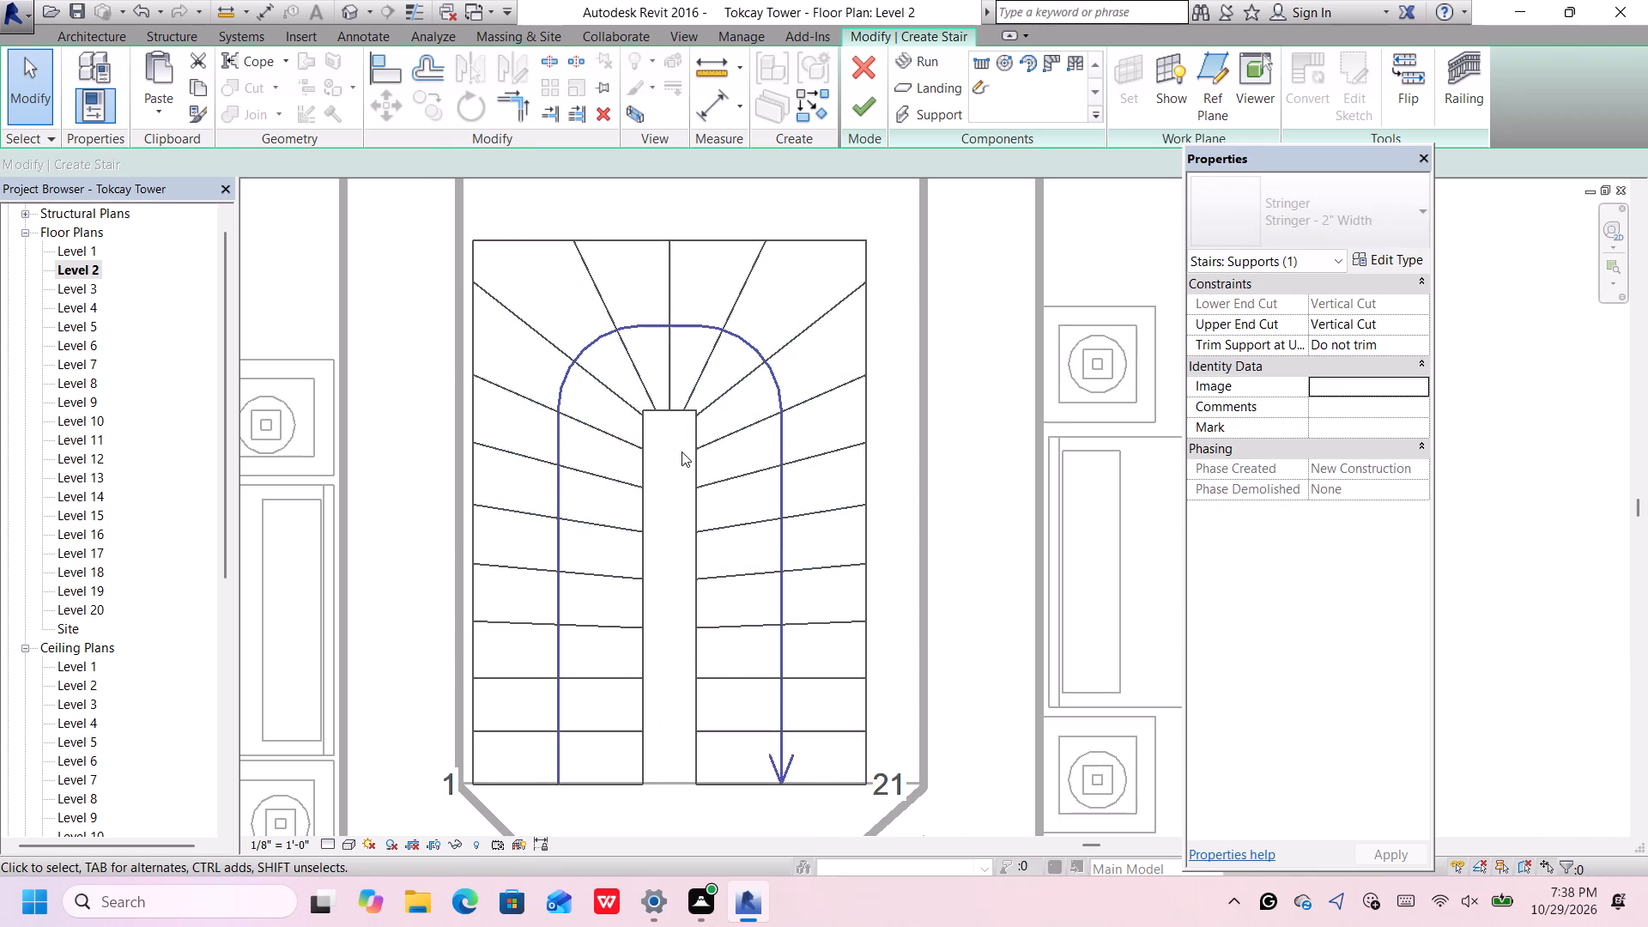
# Finish editing the Level 2 to Level 3 stair and dismiss the railing warning.
pyautogui.scroll(-2, 681, 449)
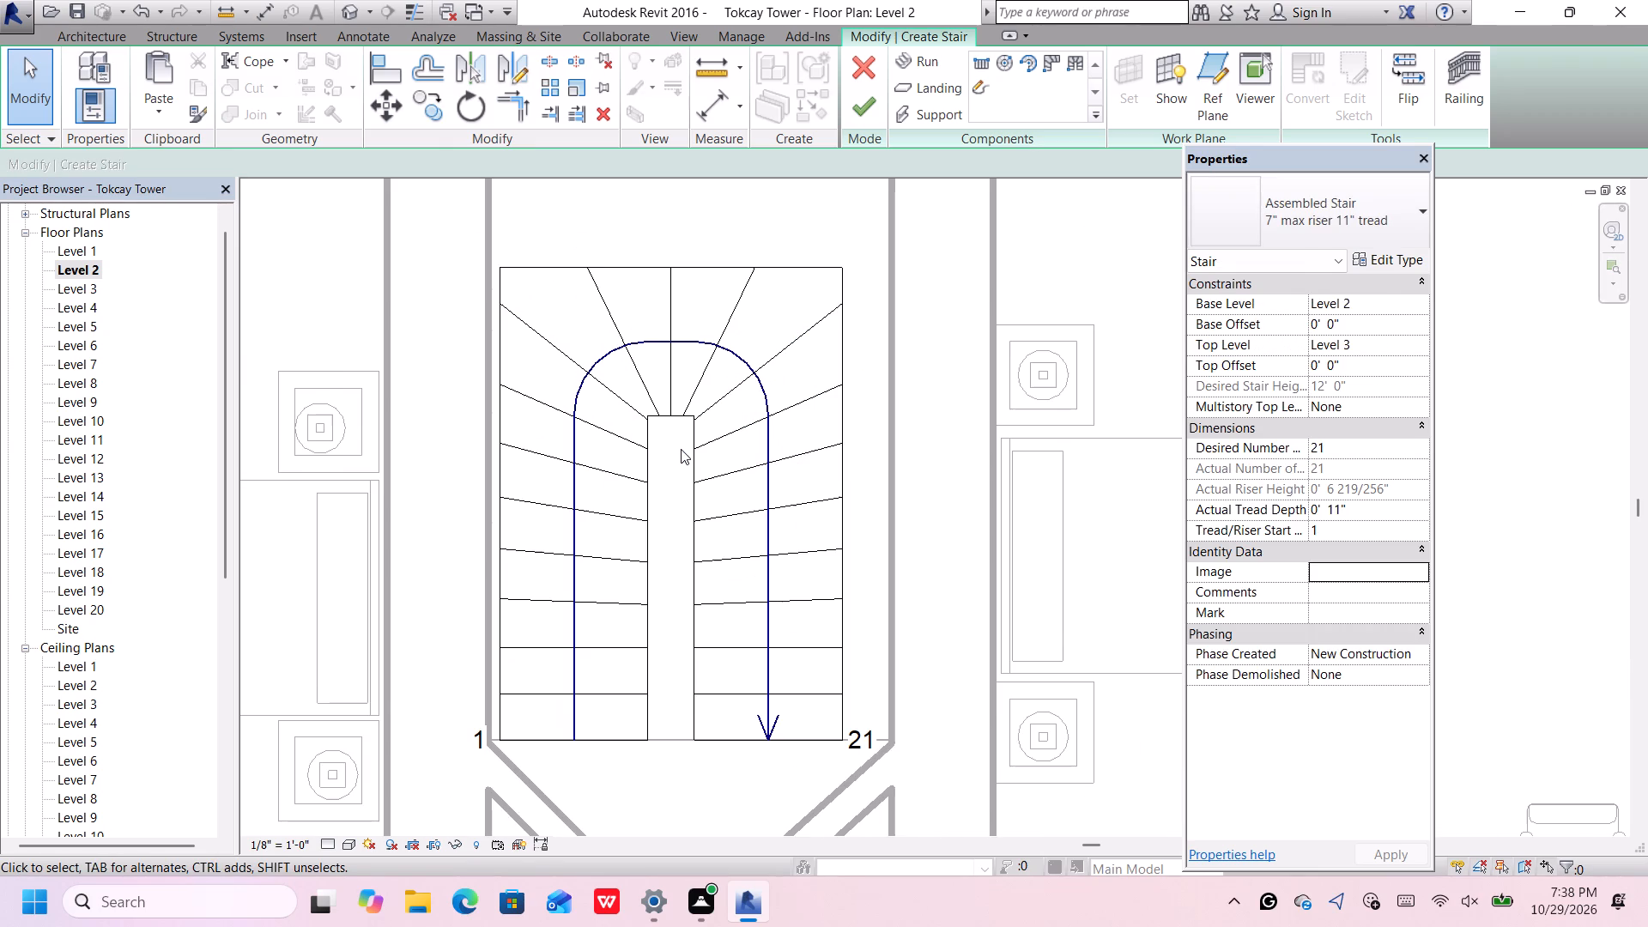
pyautogui.scroll(-3, 681, 449)
pyautogui.moveTo(682, 448); pyautogui.dragTo(686, 454, button='middle')
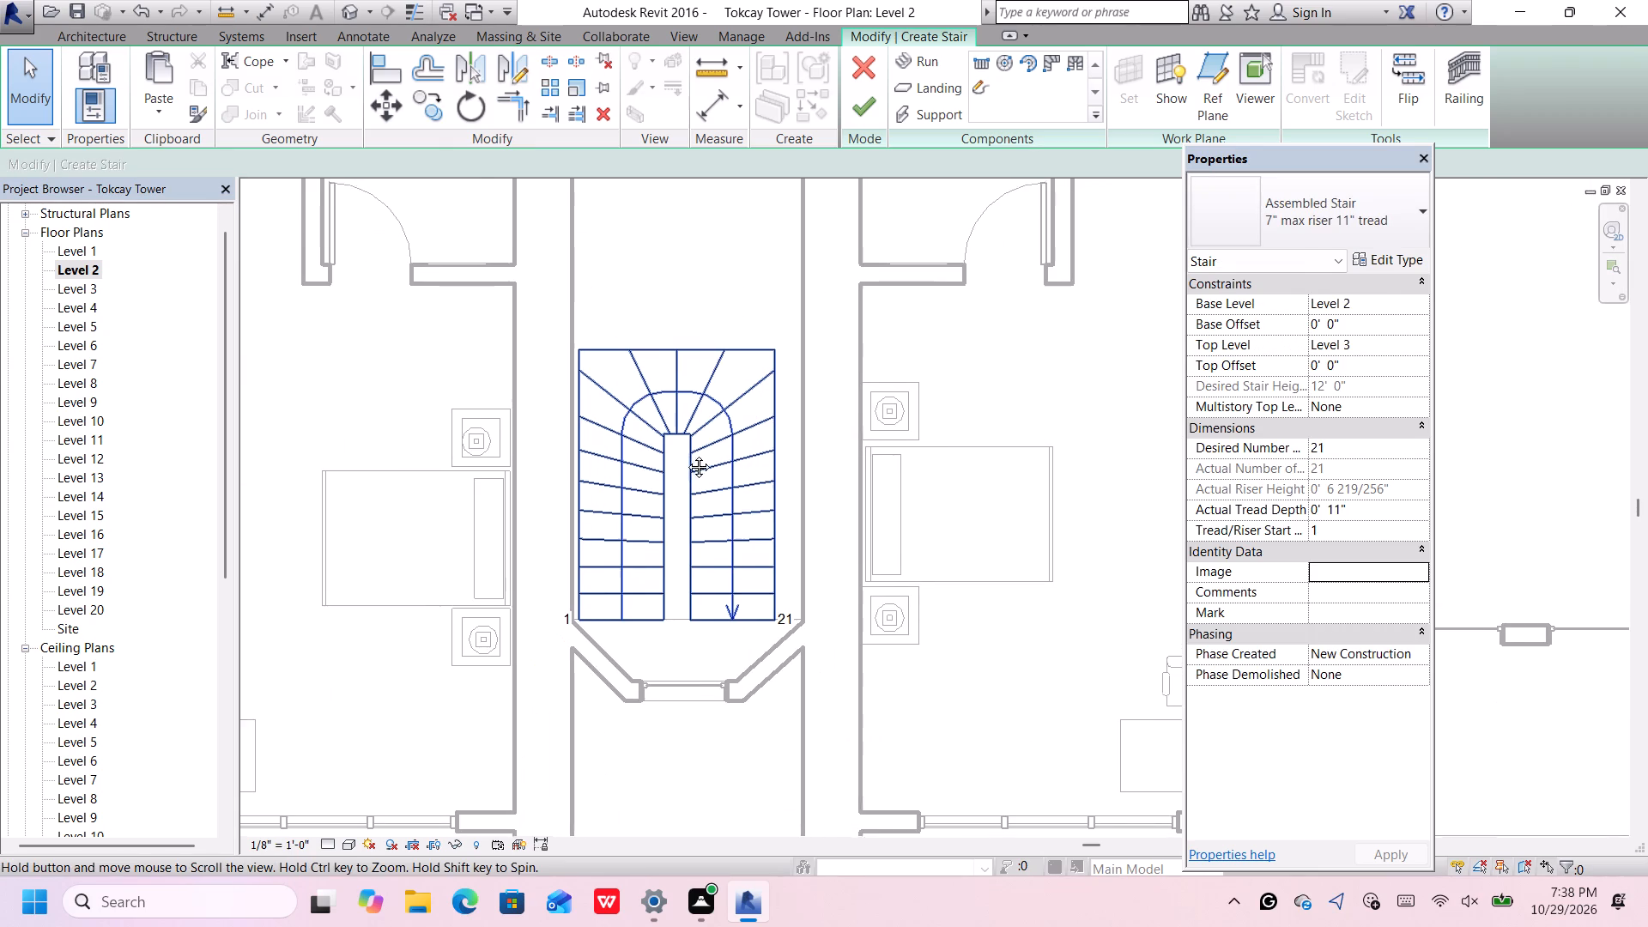
pyautogui.moveTo(686, 454); pyautogui.dragTo(721, 511, button='middle')
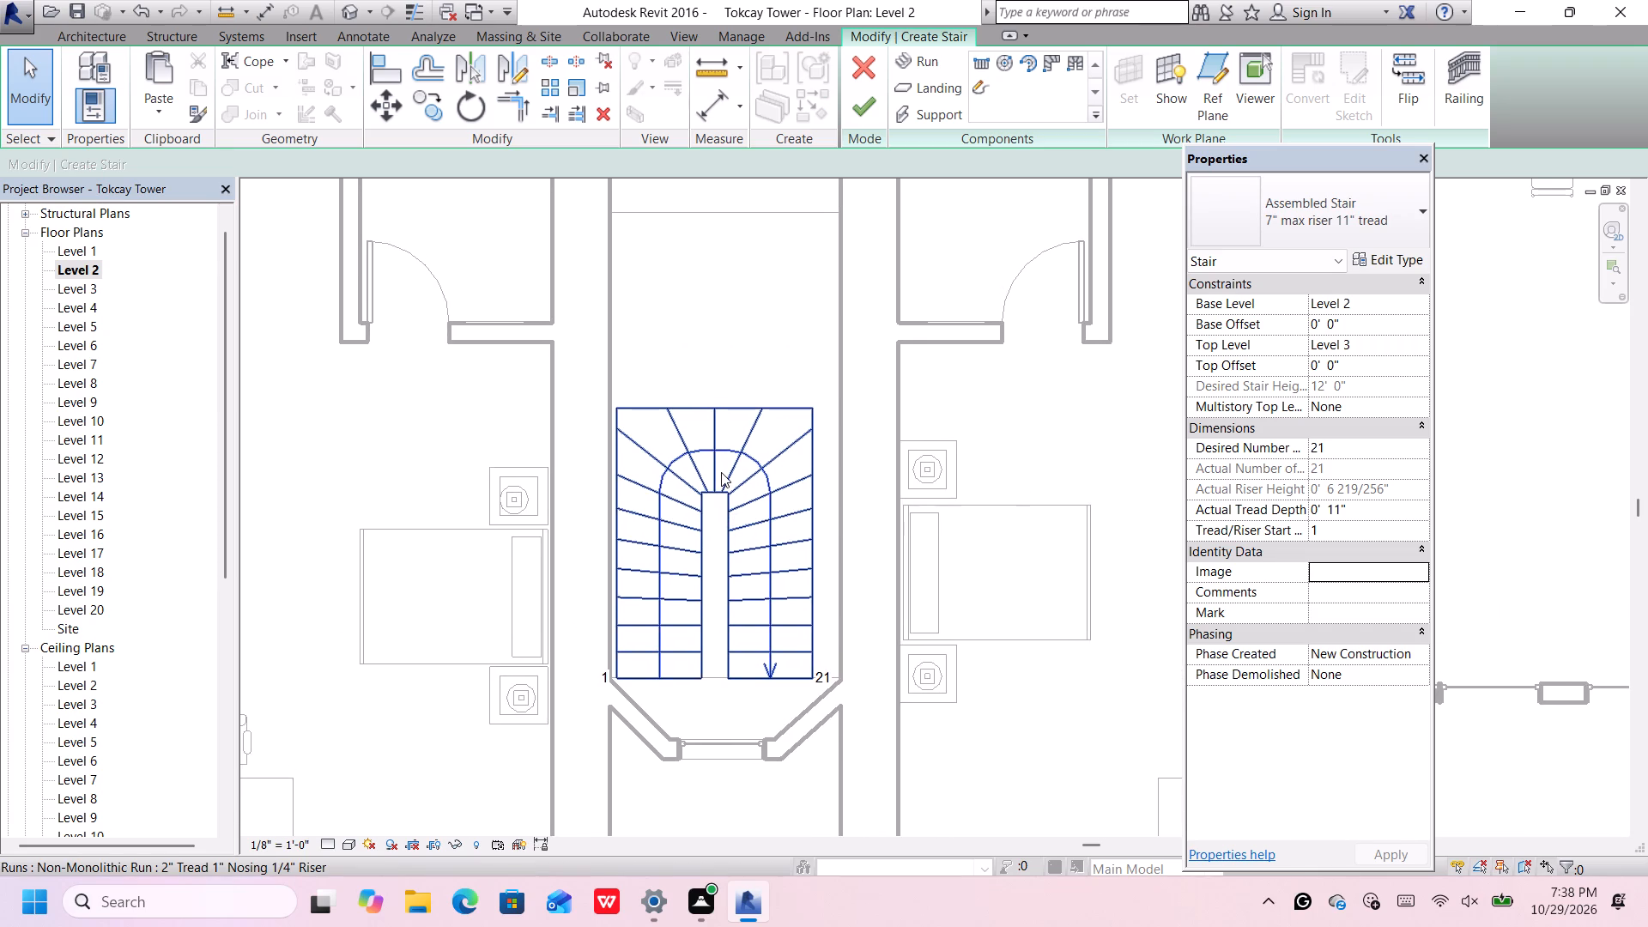
pyautogui.moveTo(810, 375); pyautogui.dragTo(815, 389, button='middle')
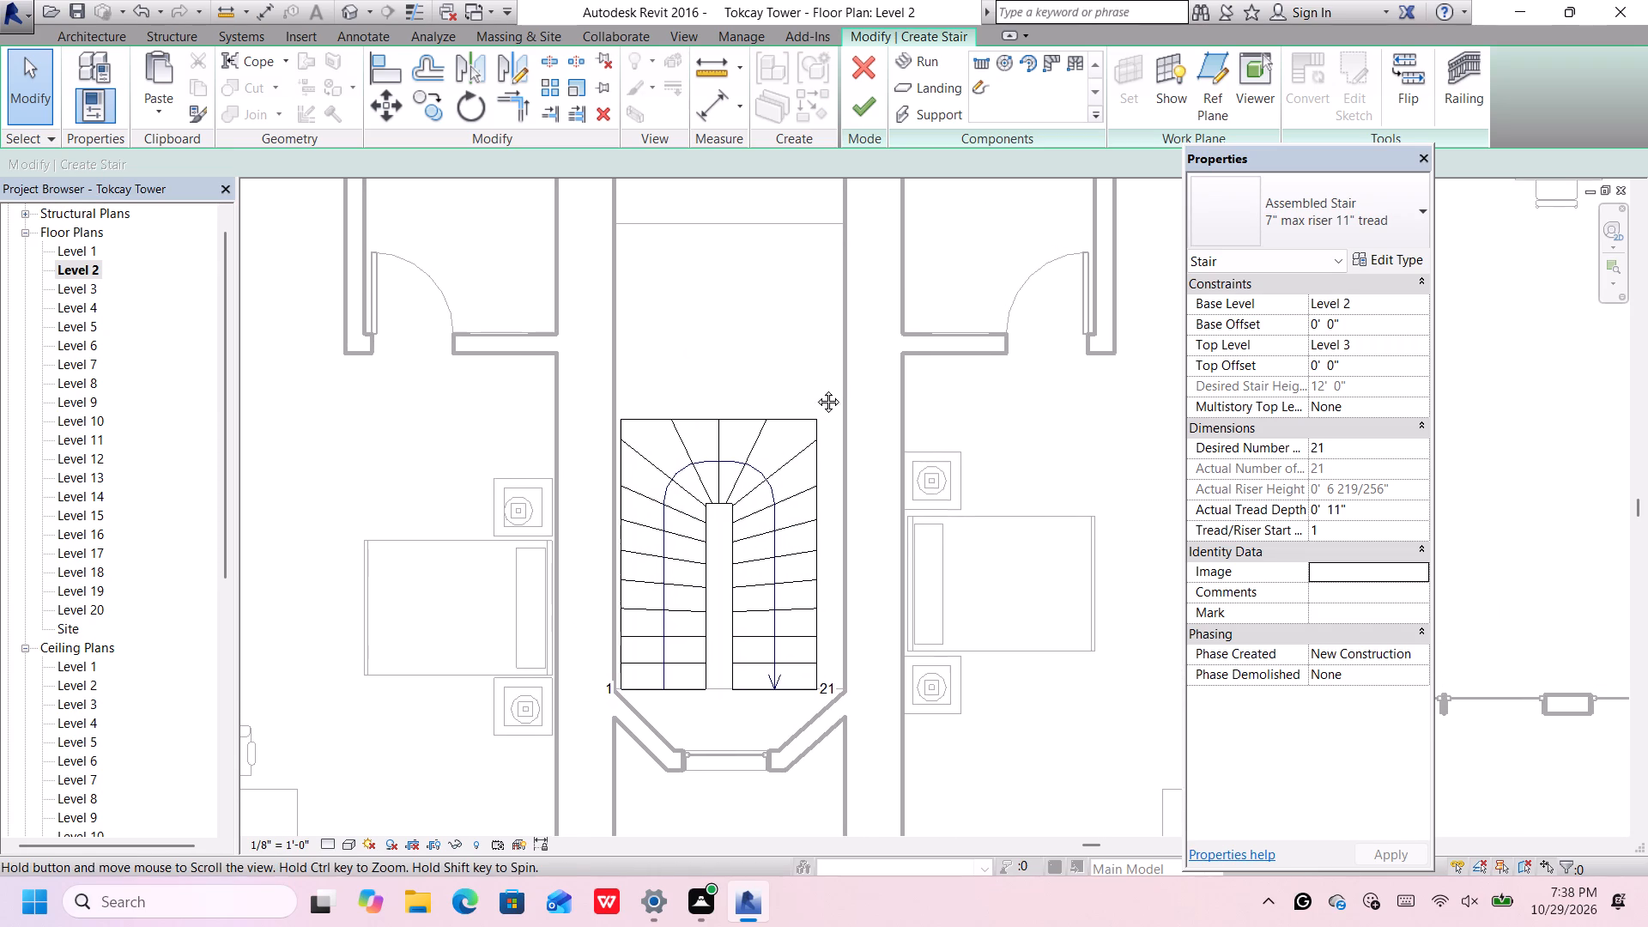
pyautogui.moveTo(815, 389); pyautogui.dragTo(817, 392, button='middle')
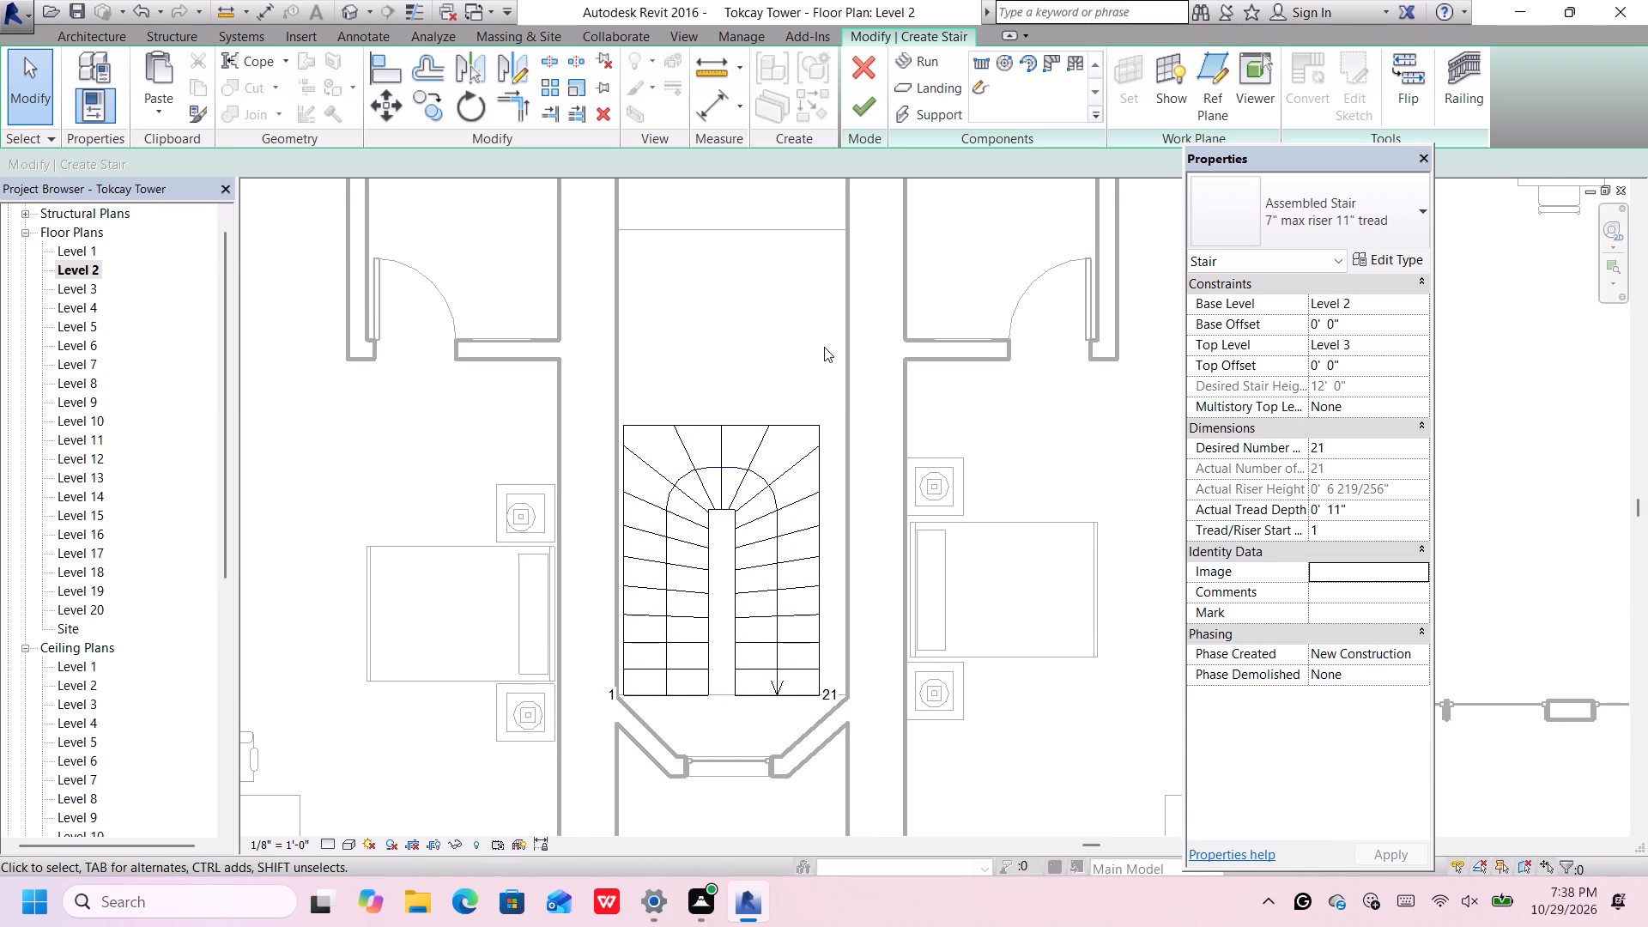
pyautogui.moveTo(809, 331); pyautogui.dragTo(807, 477, button='middle')
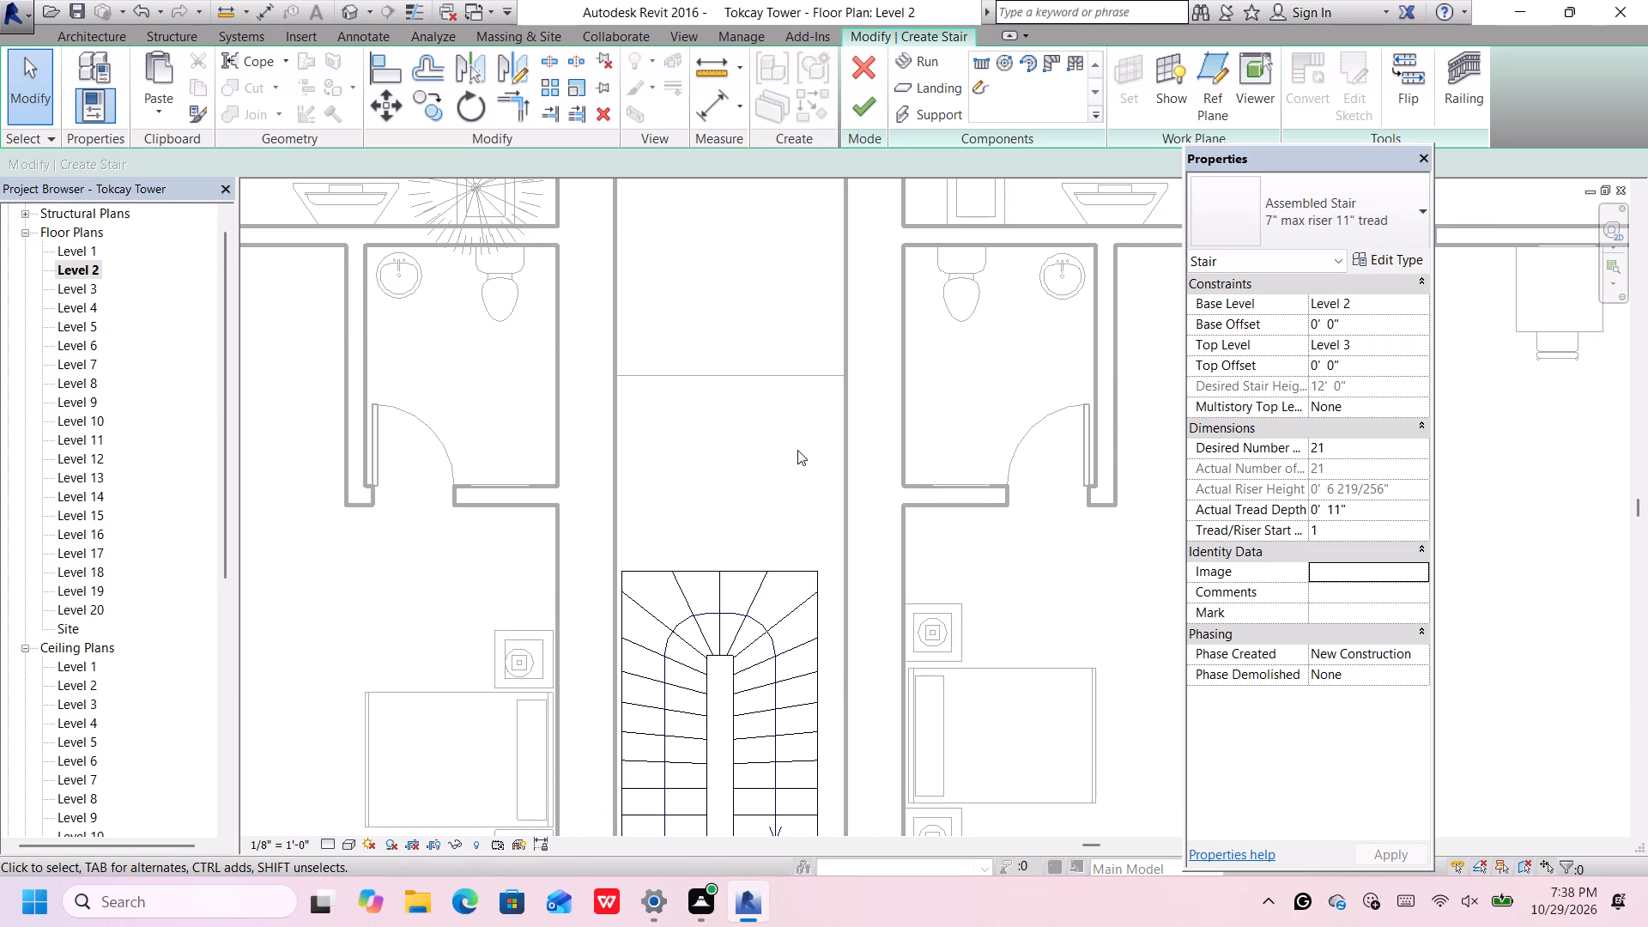
pyautogui.scroll(-5, 785, 371)
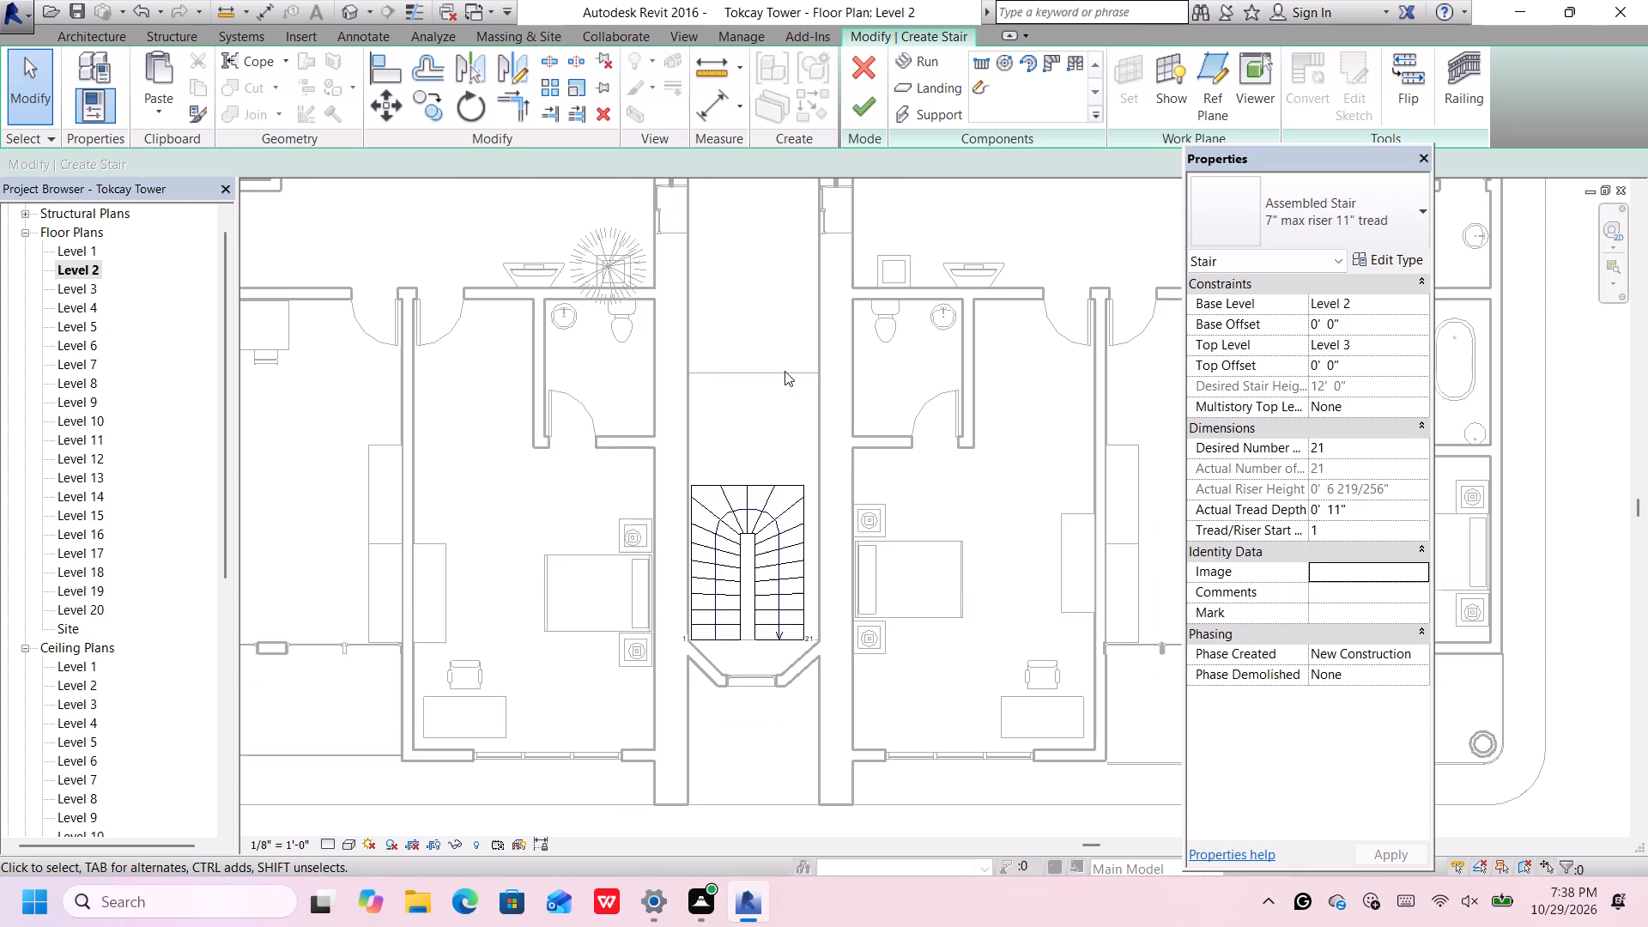
pyautogui.scroll(-3, 785, 371)
pyautogui.moveTo(786, 381); pyautogui.dragTo(766, 465, button='middle')
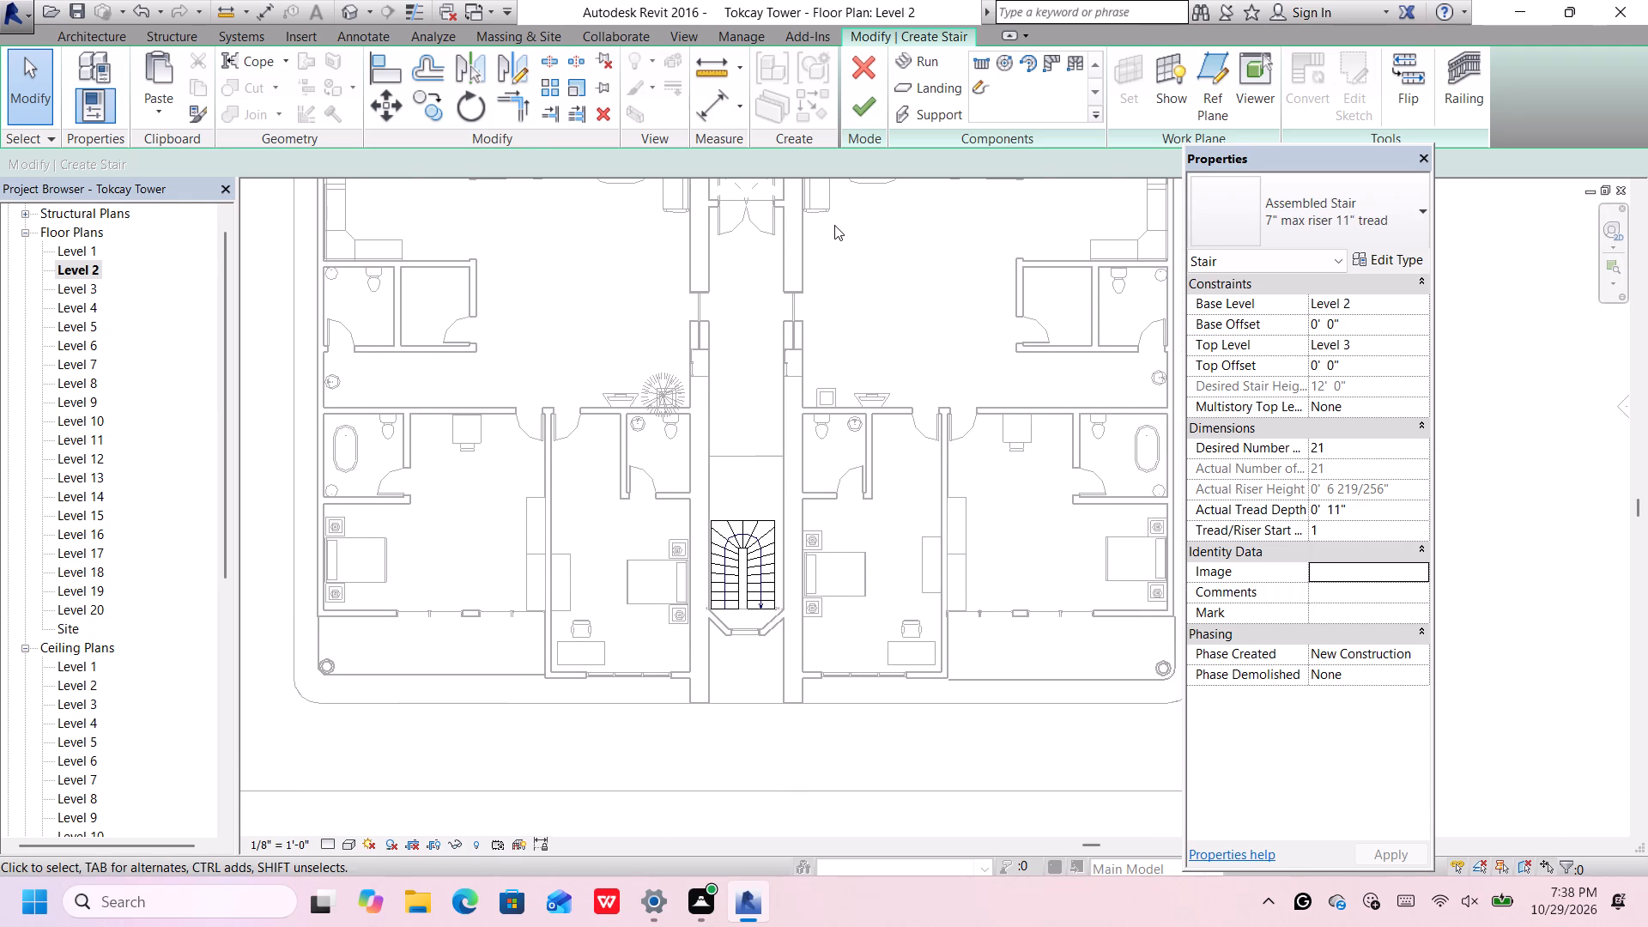
pyautogui.click(865, 106)
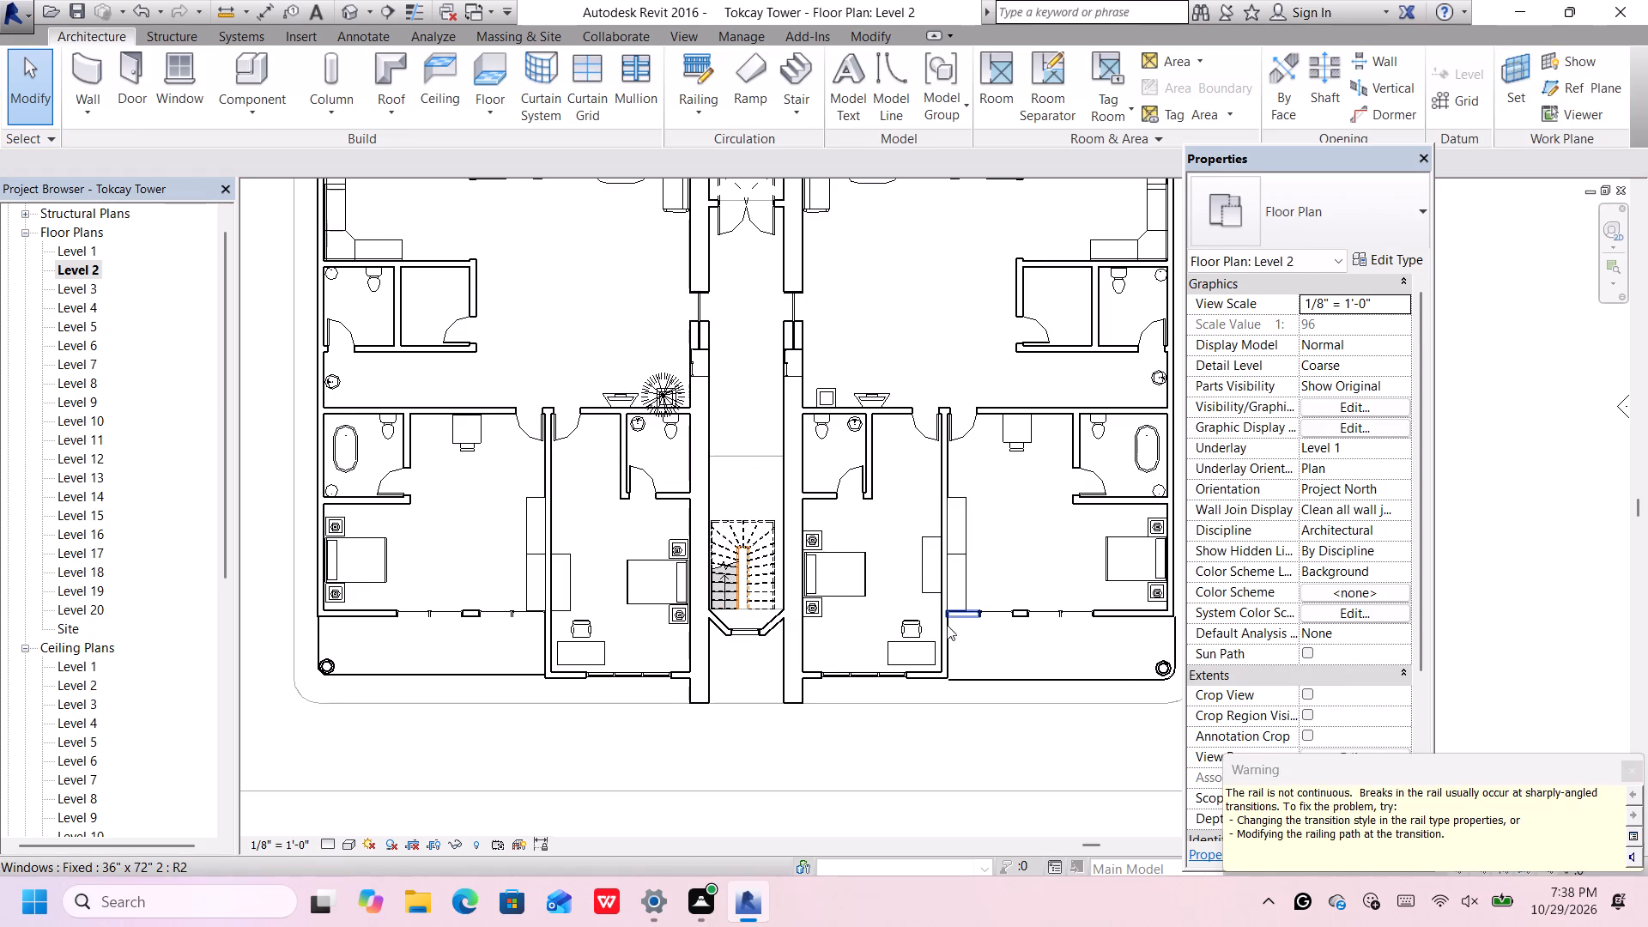
pyautogui.click(1633, 774)
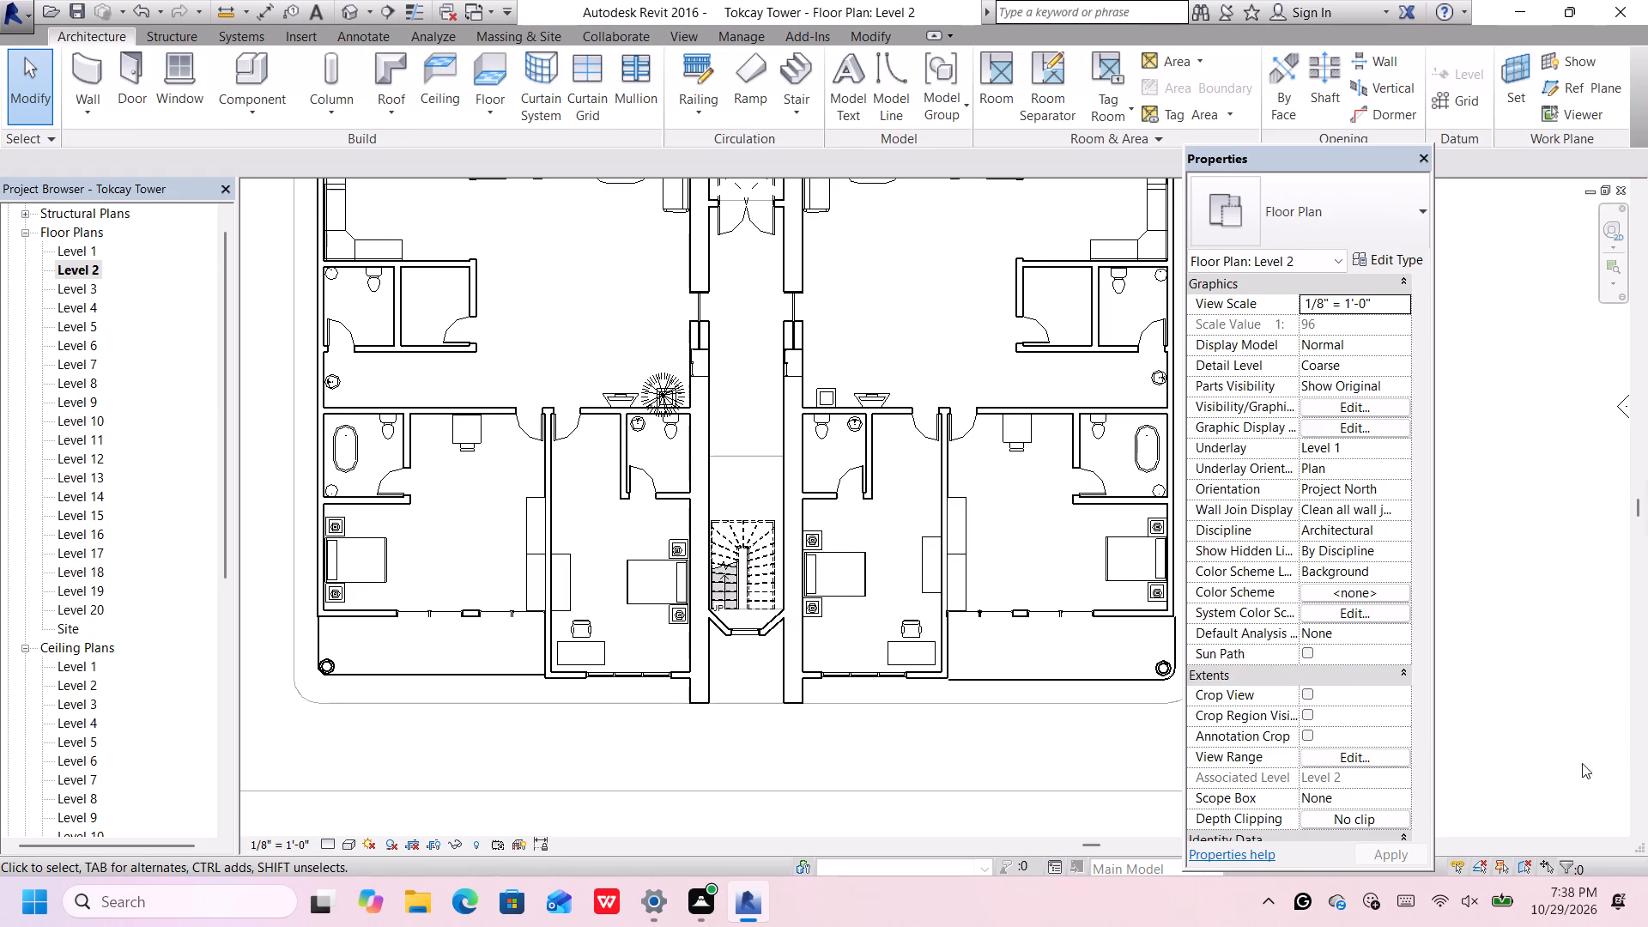
# Look over the Level 1 floor plan and return to the Level 2 floor plan.
pyautogui.click(839, 812)
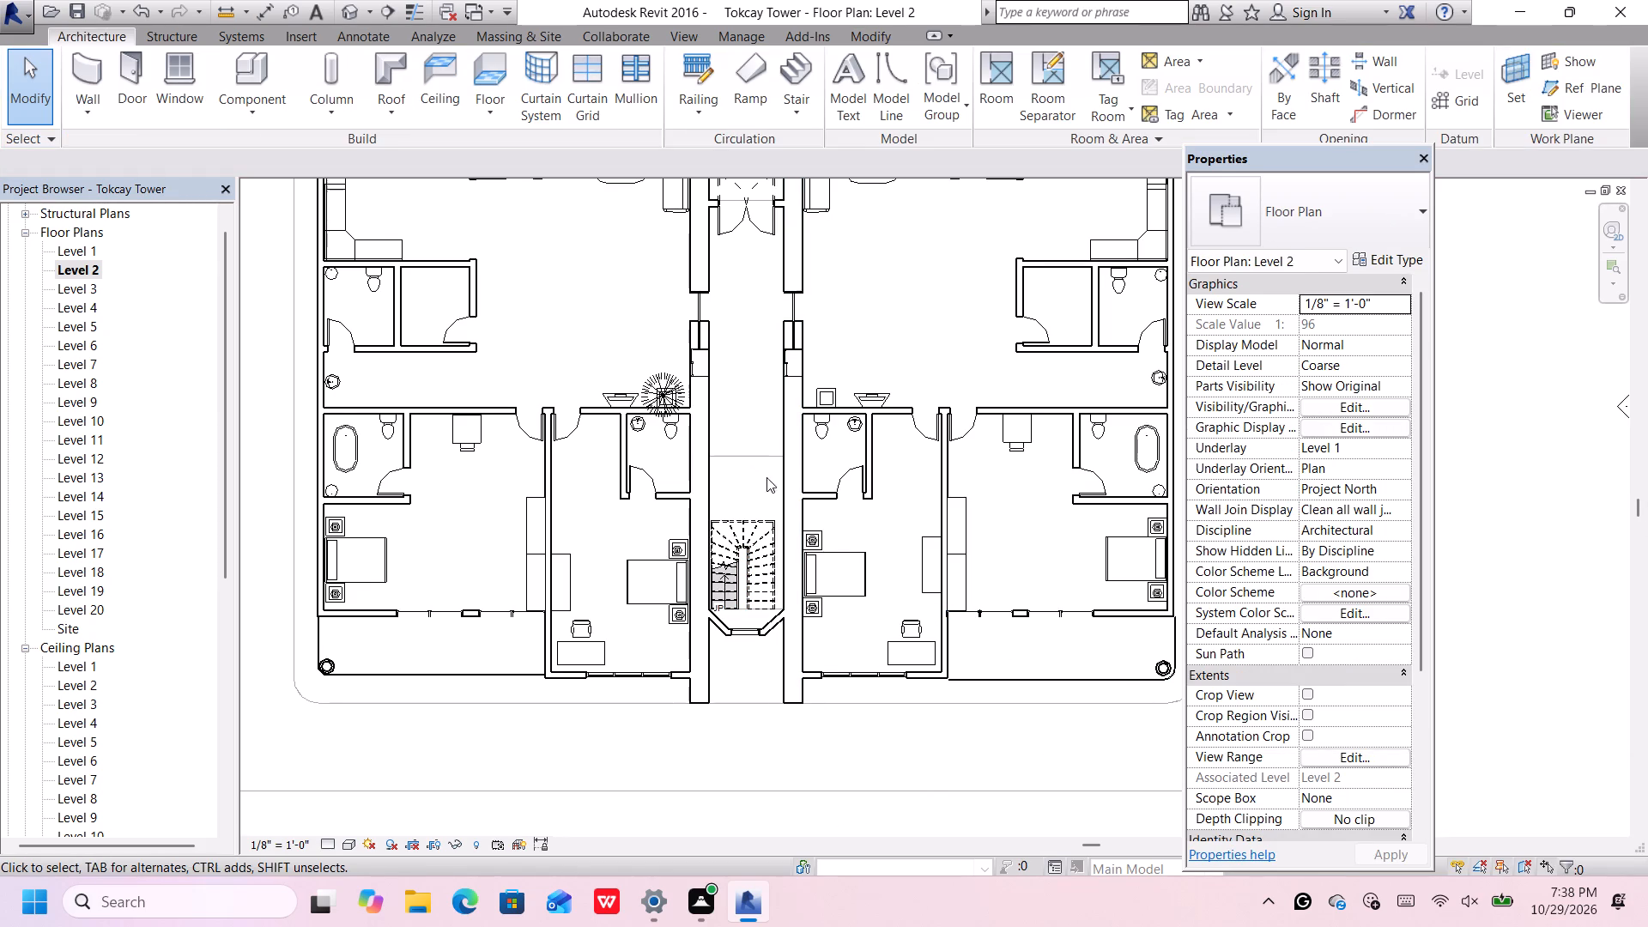
pyautogui.click(745, 460)
pyautogui.scroll(-4, 742, 488)
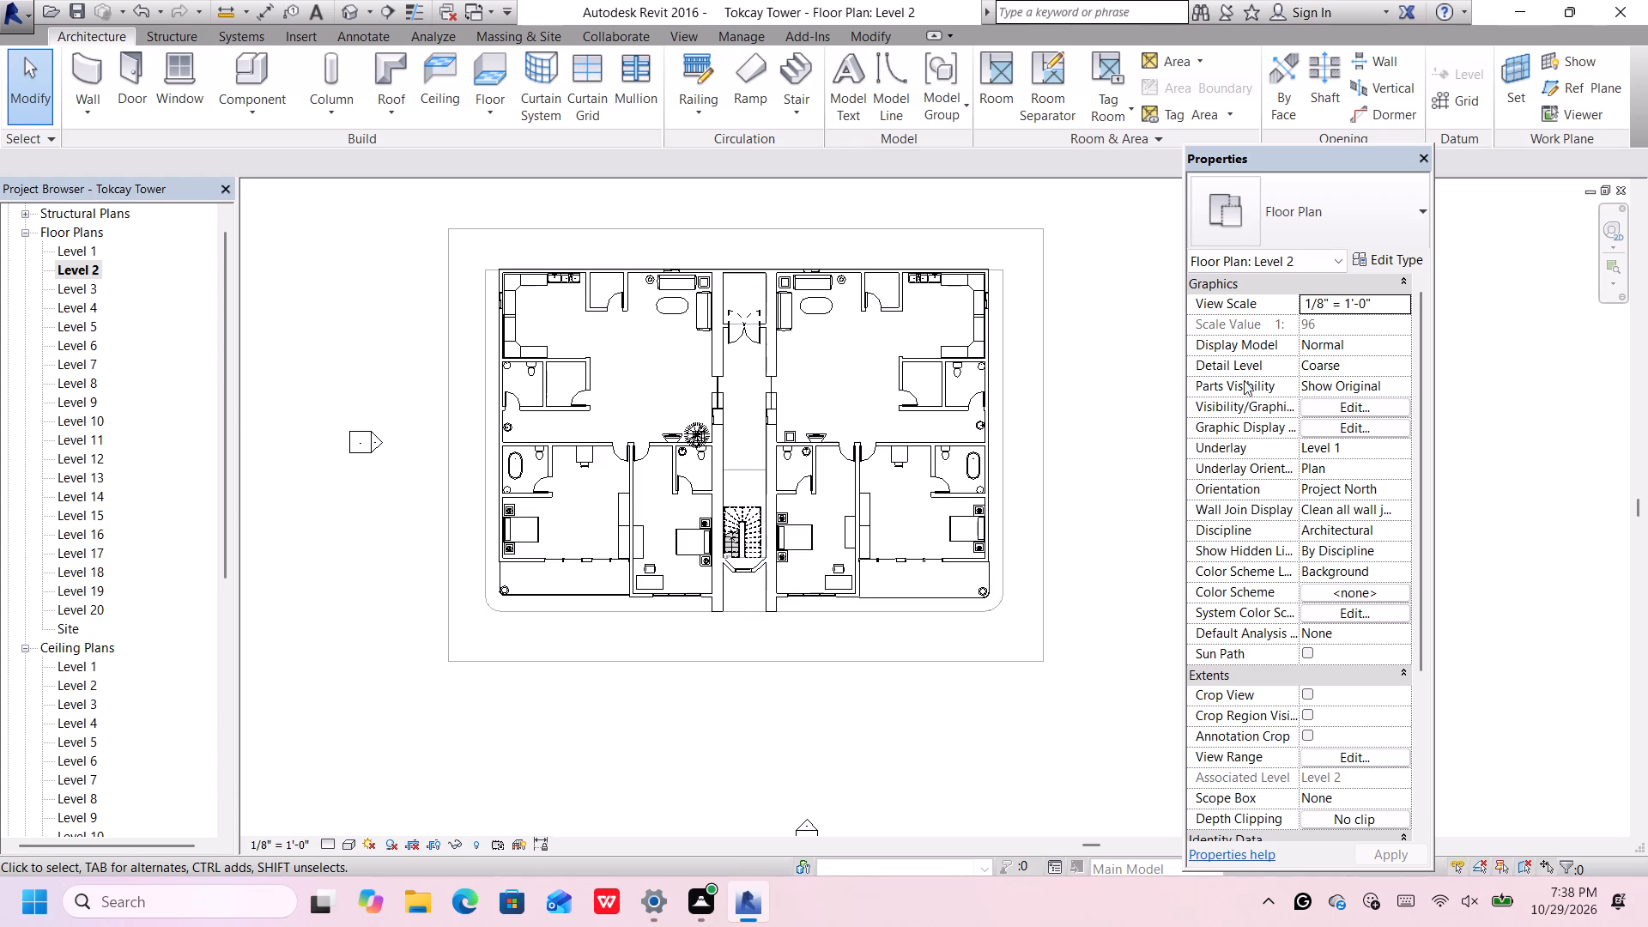
pyautogui.scroll(2, 1096, 403)
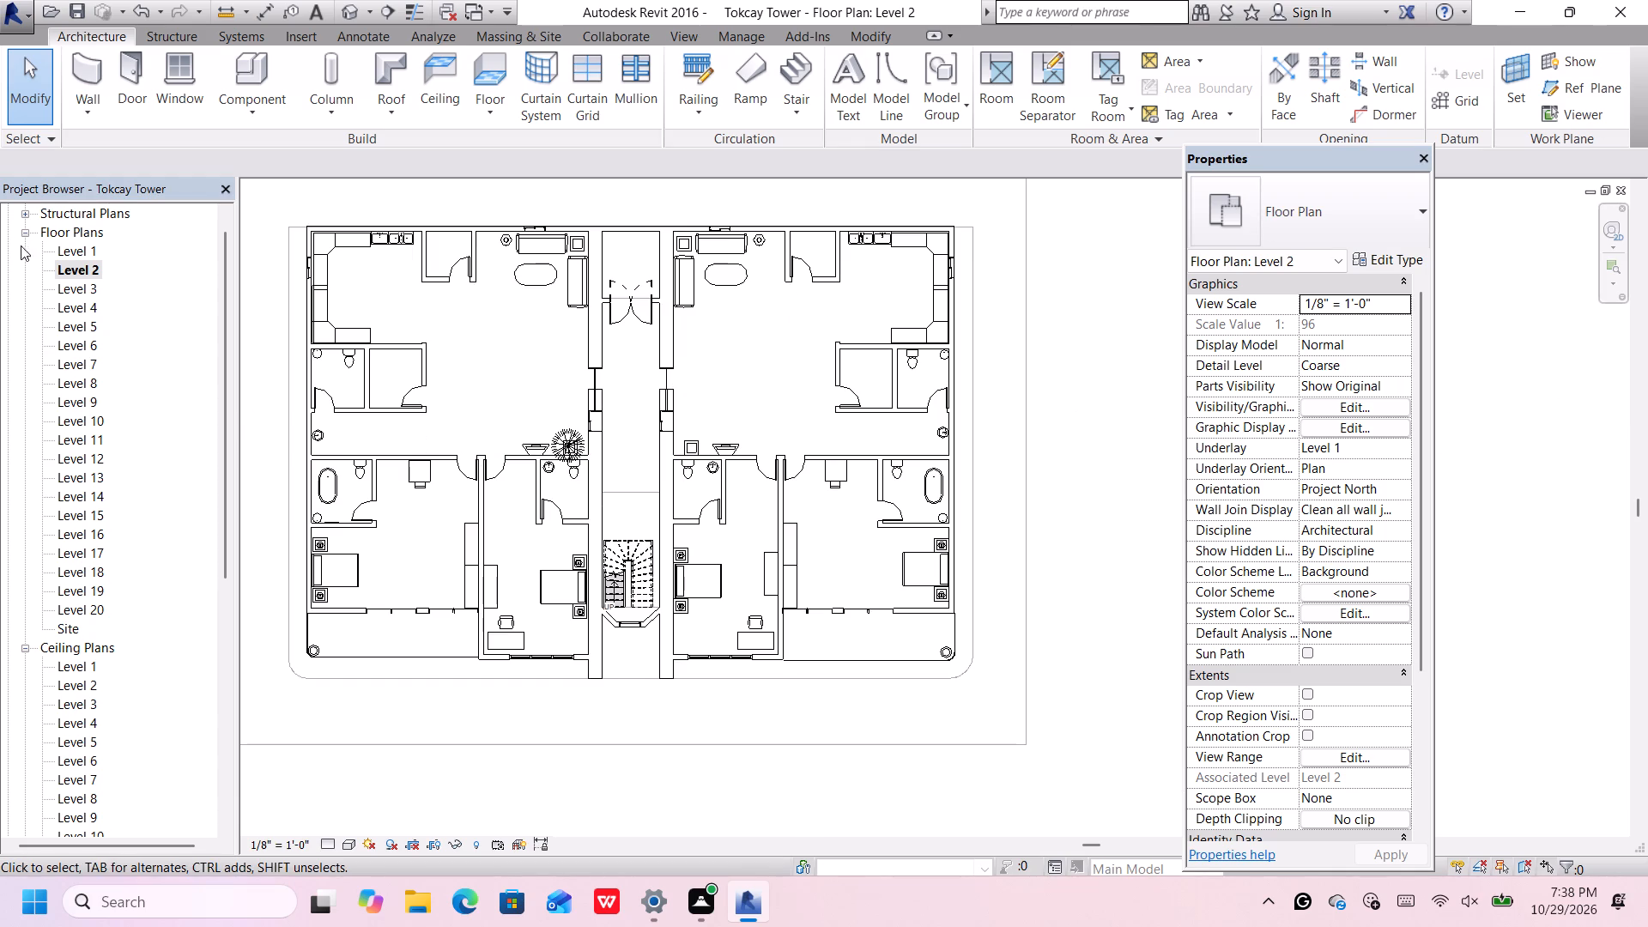
pyautogui.doubleClick(86, 251)
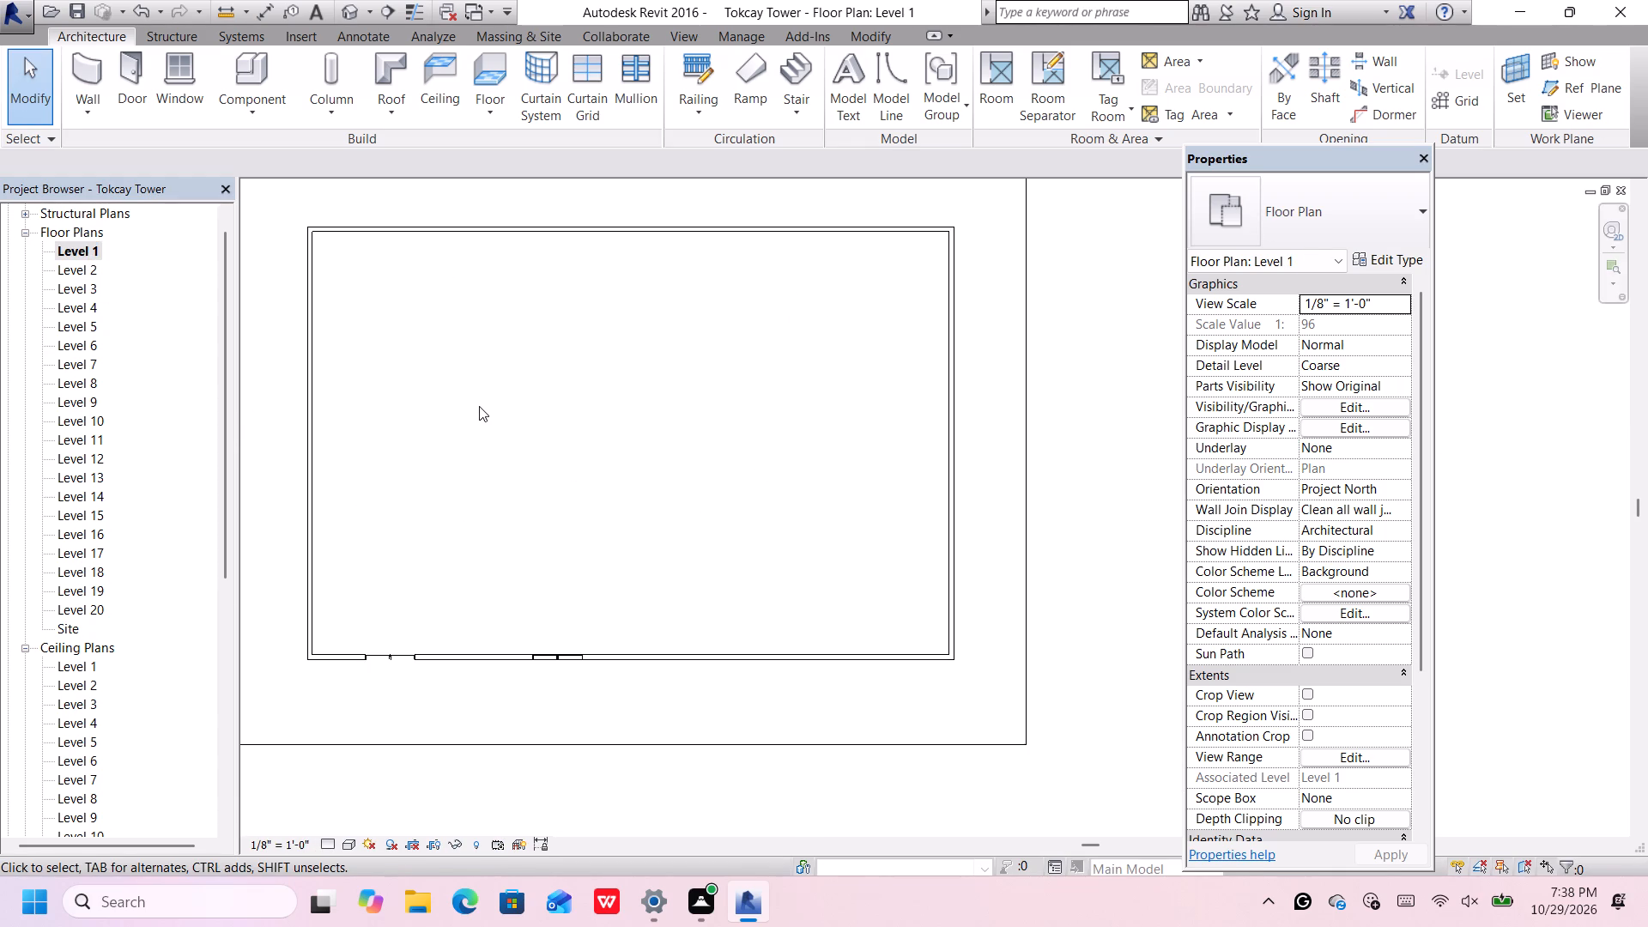
pyautogui.scroll(-3, 479, 406)
pyautogui.moveTo(486, 420); pyautogui.dragTo(519, 457, button='middle')
pyautogui.doubleClick(87, 266)
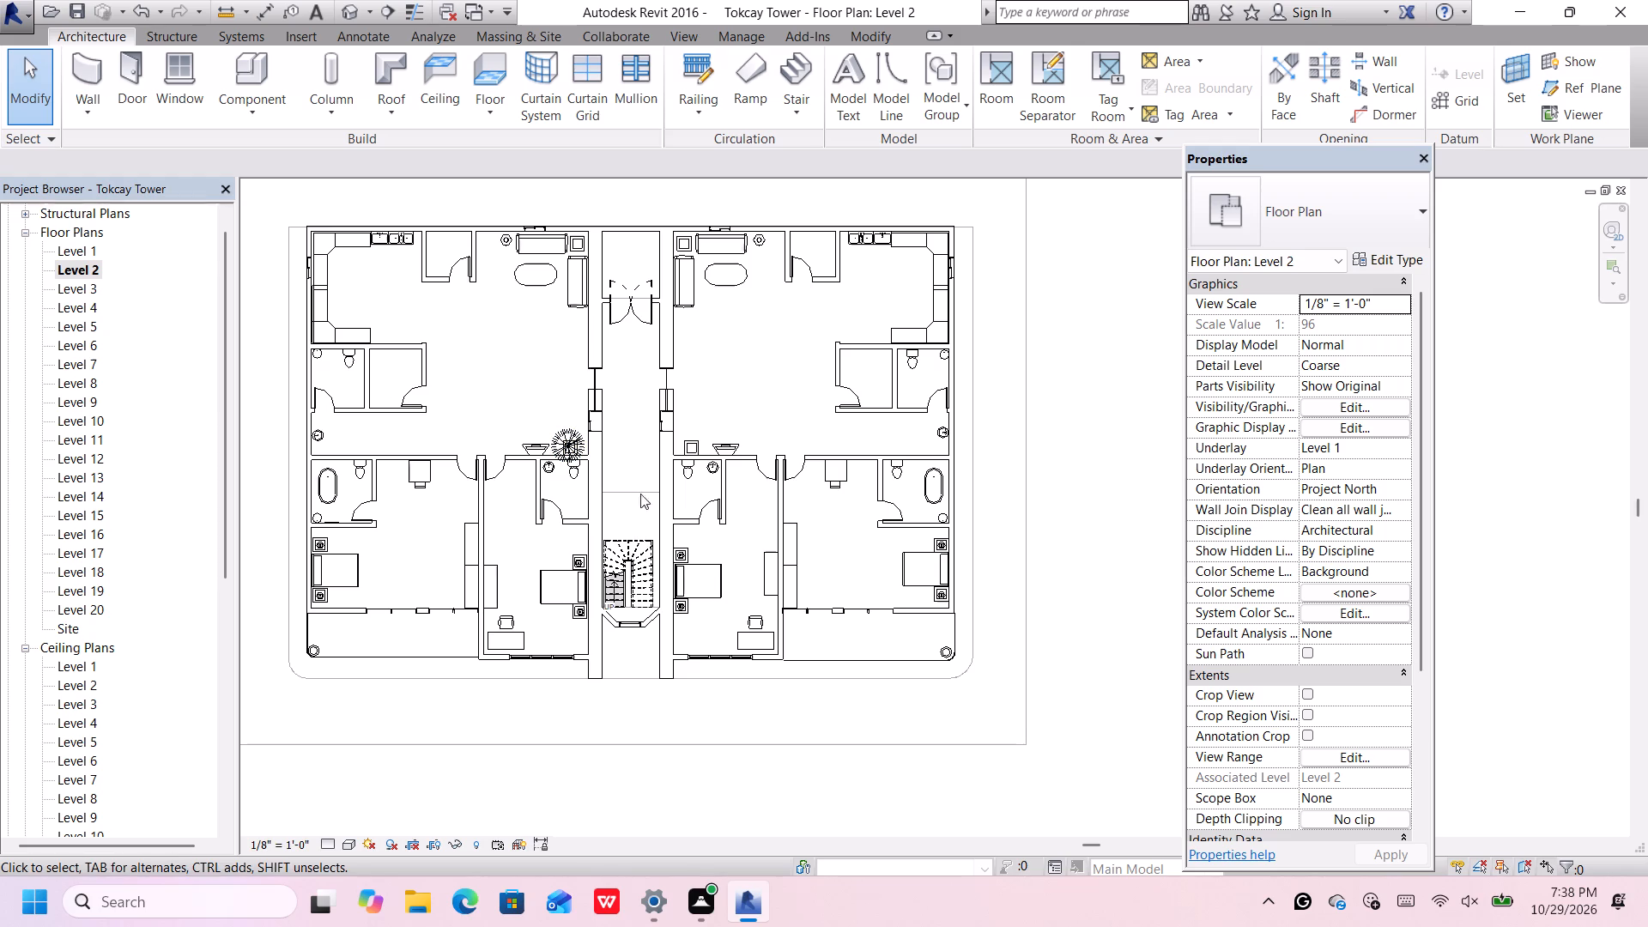
# Examine the line crossing the central shaft beyond the stair's turn and its surroundings on the Level 2 plan.
pyautogui.click(634, 492)
pyautogui.scroll(5, 604, 527)
pyautogui.moveTo(605, 524); pyautogui.dragTo(627, 515, button='middle')
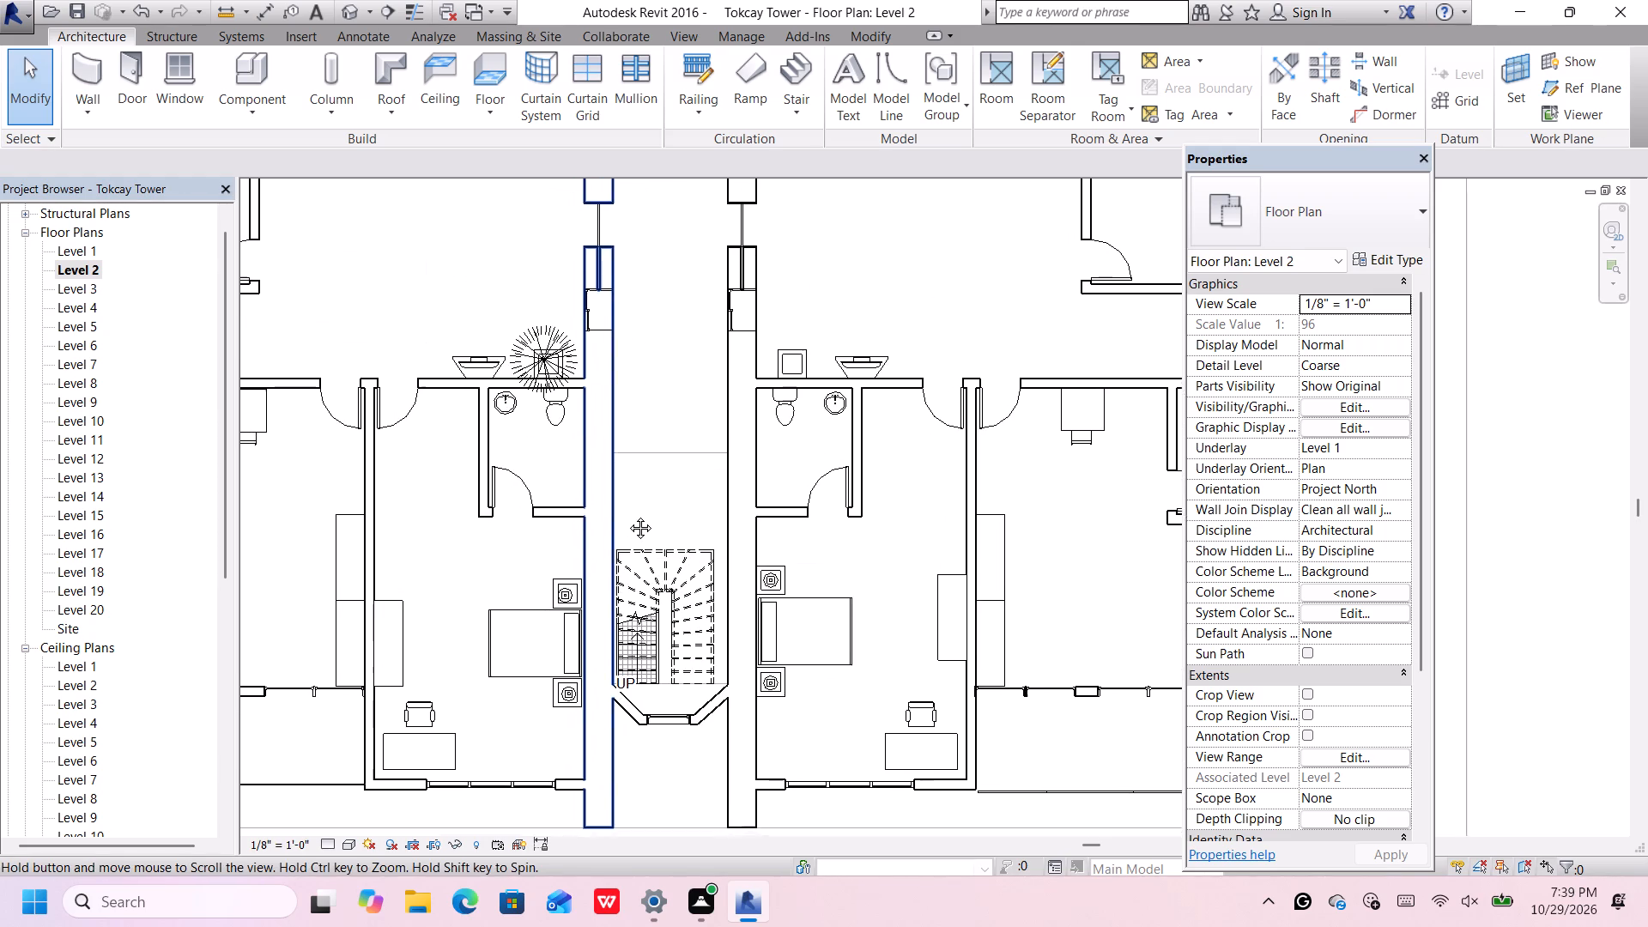
pyautogui.moveTo(627, 515); pyautogui.dragTo(678, 507, button='middle')
pyautogui.scroll(-1, 677, 503)
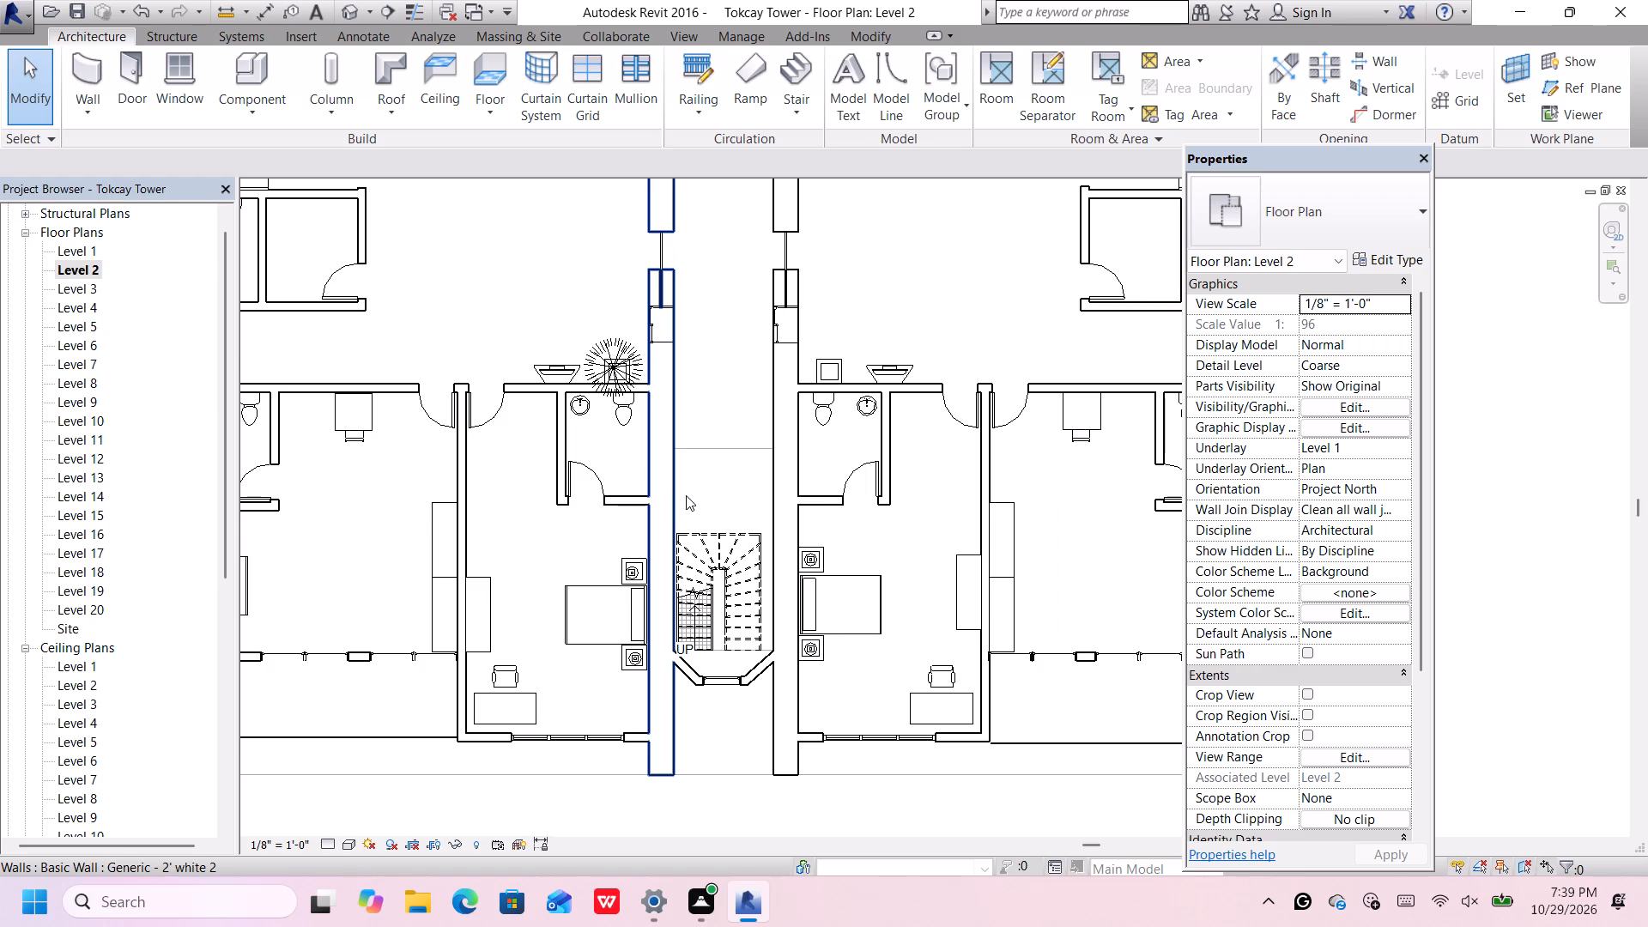
pyautogui.scroll(-1, 690, 494)
pyautogui.moveTo(695, 492); pyautogui.dragTo(722, 524, button='middle')
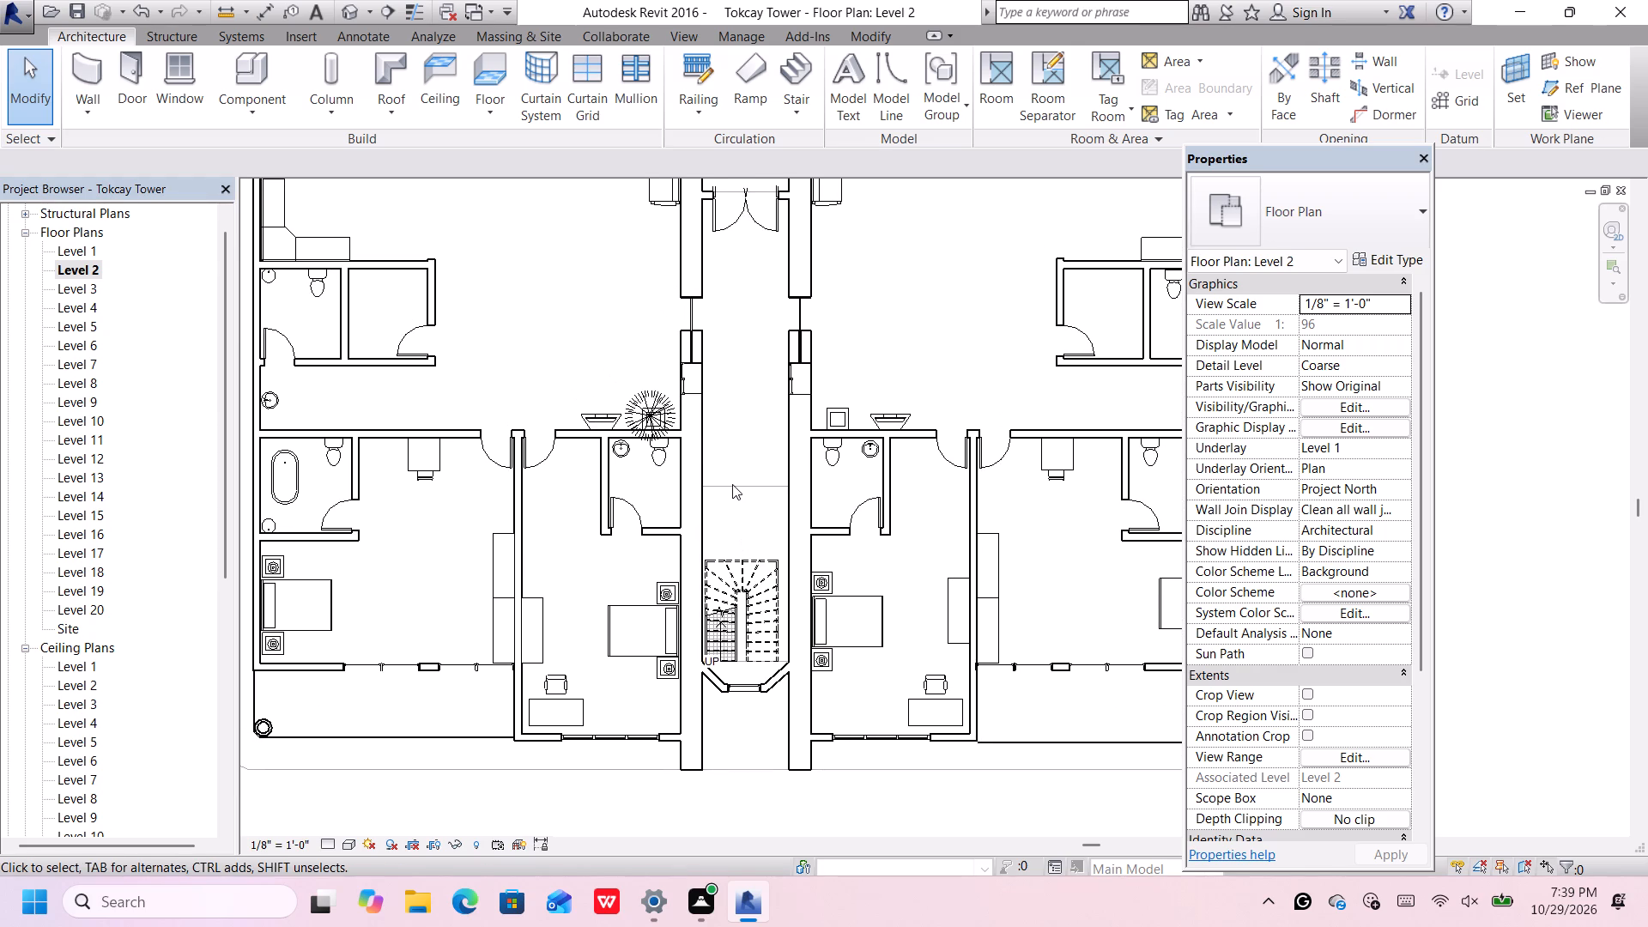
pyautogui.click(732, 486)
pyautogui.moveTo(748, 530); pyautogui.dragTo(766, 551, button='middle')
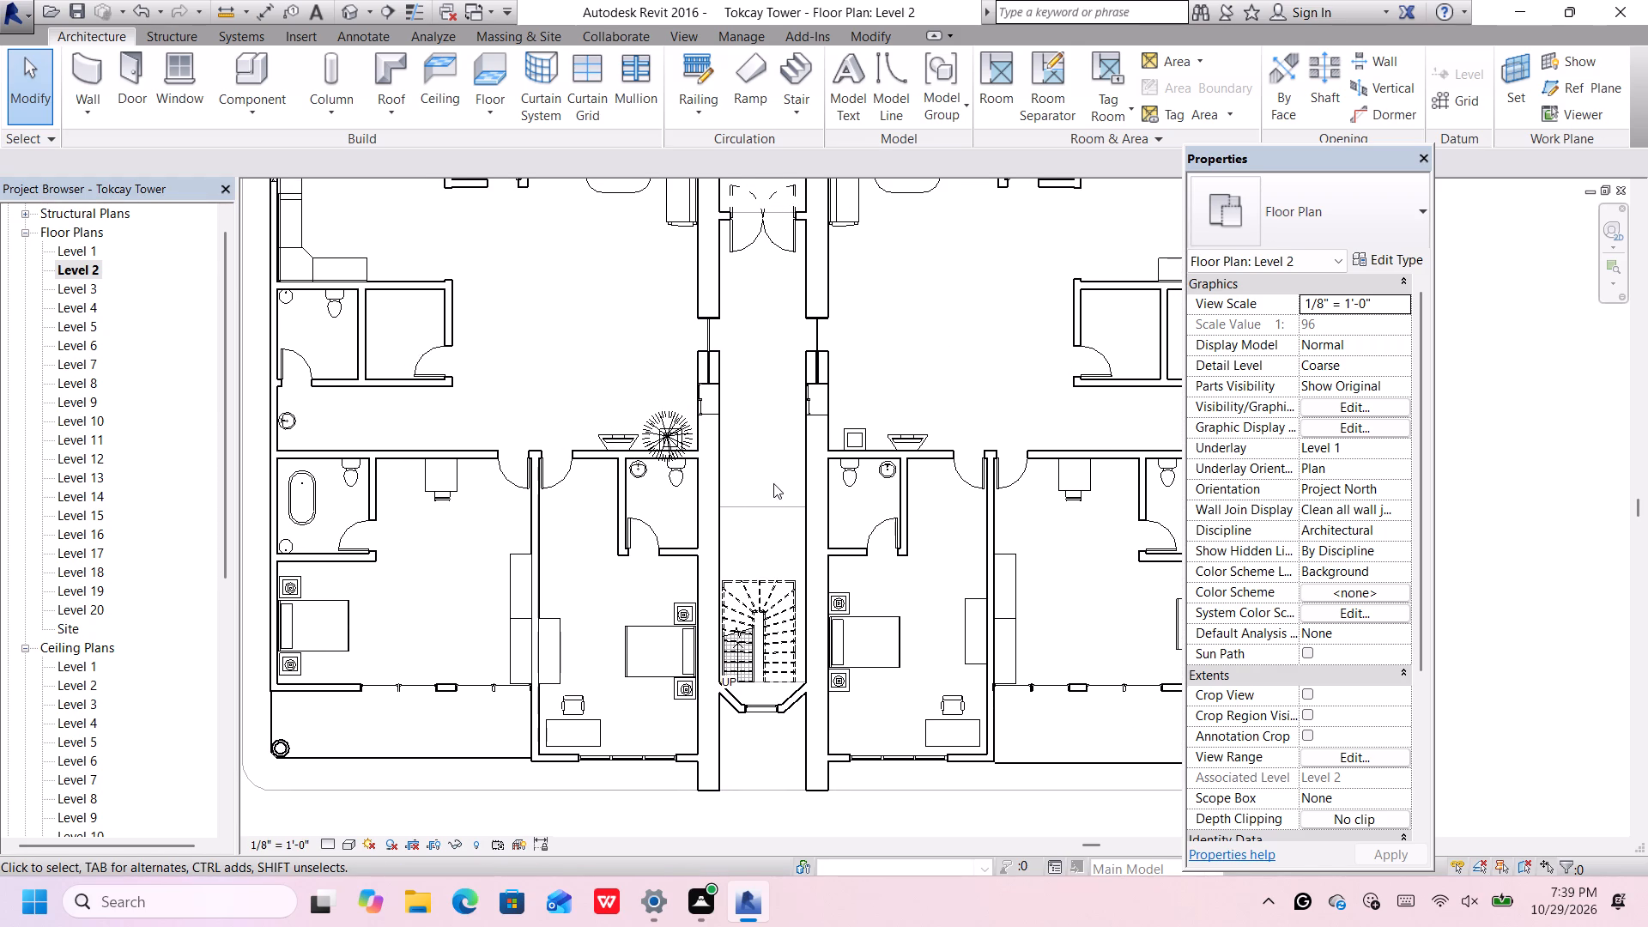
pyautogui.scroll(-2, 773, 483)
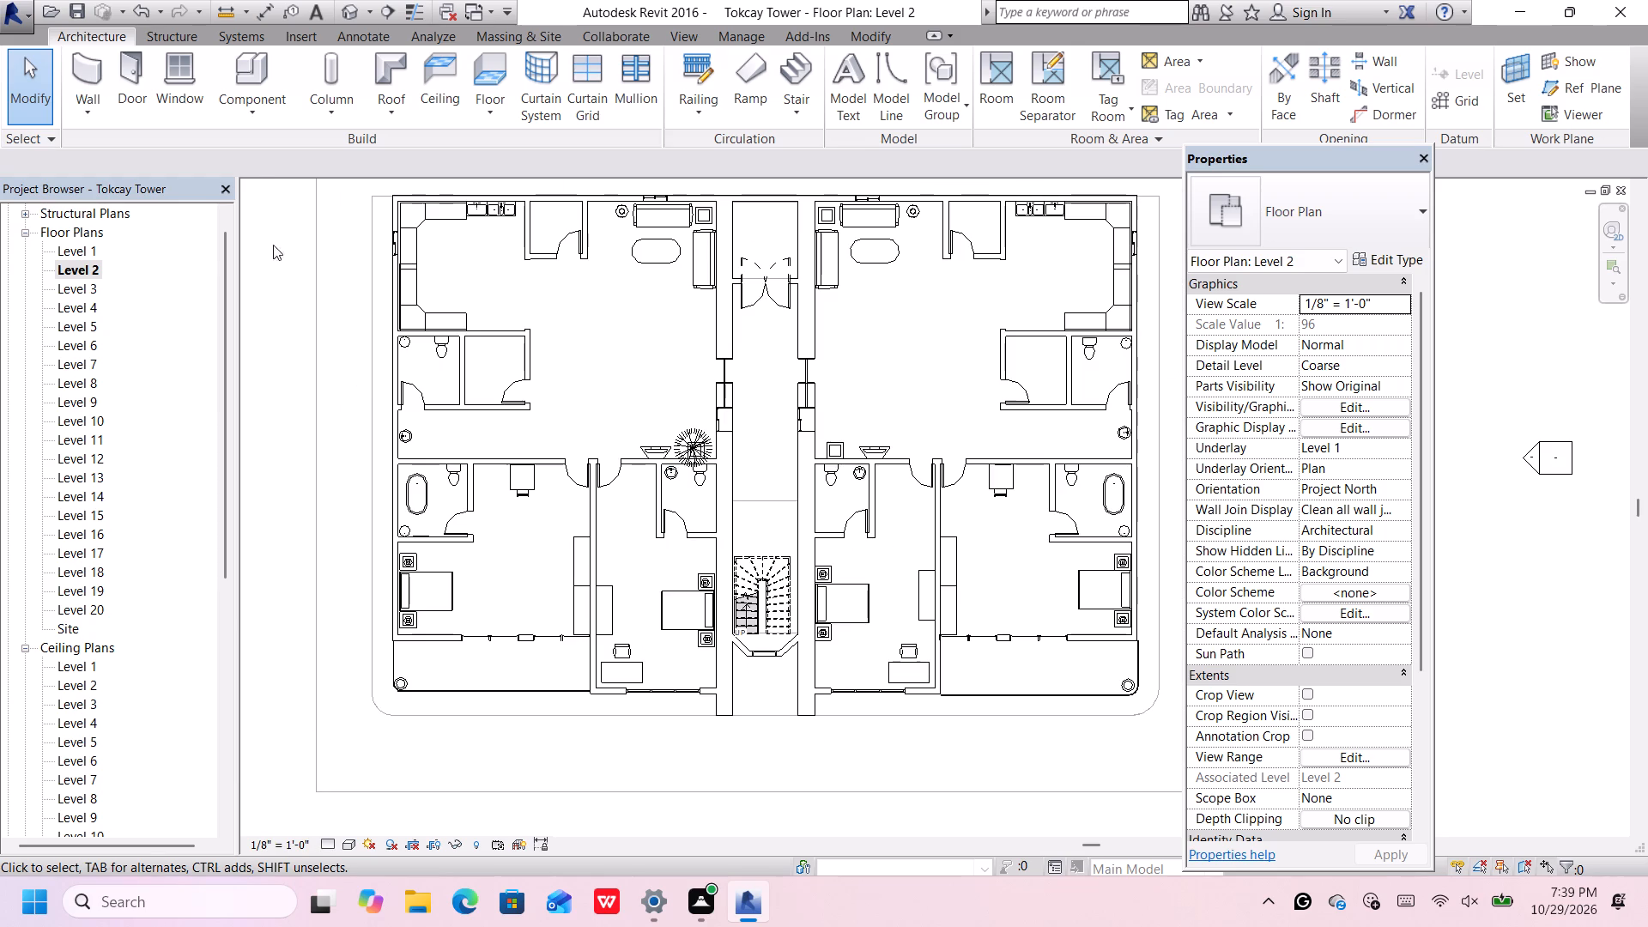
# Change the Level 2 plan's visual style to a filled display and inspect the stair and central shaft.
pyautogui.click(344, 845)
pyautogui.click(387, 796)
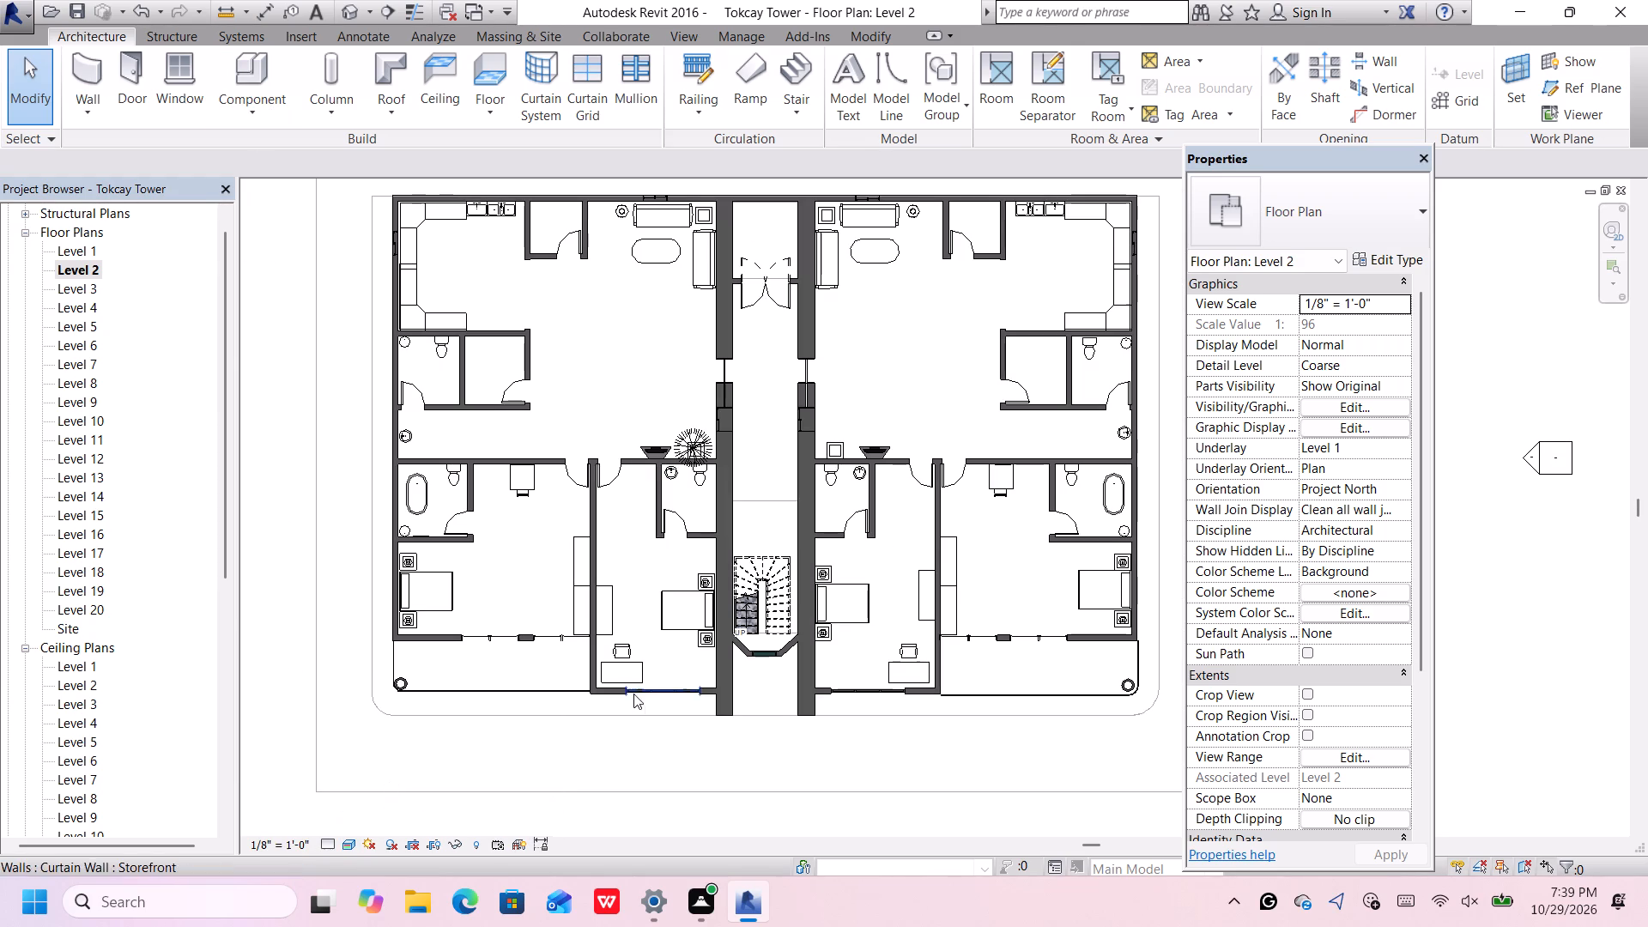
pyautogui.scroll(2, 766, 502)
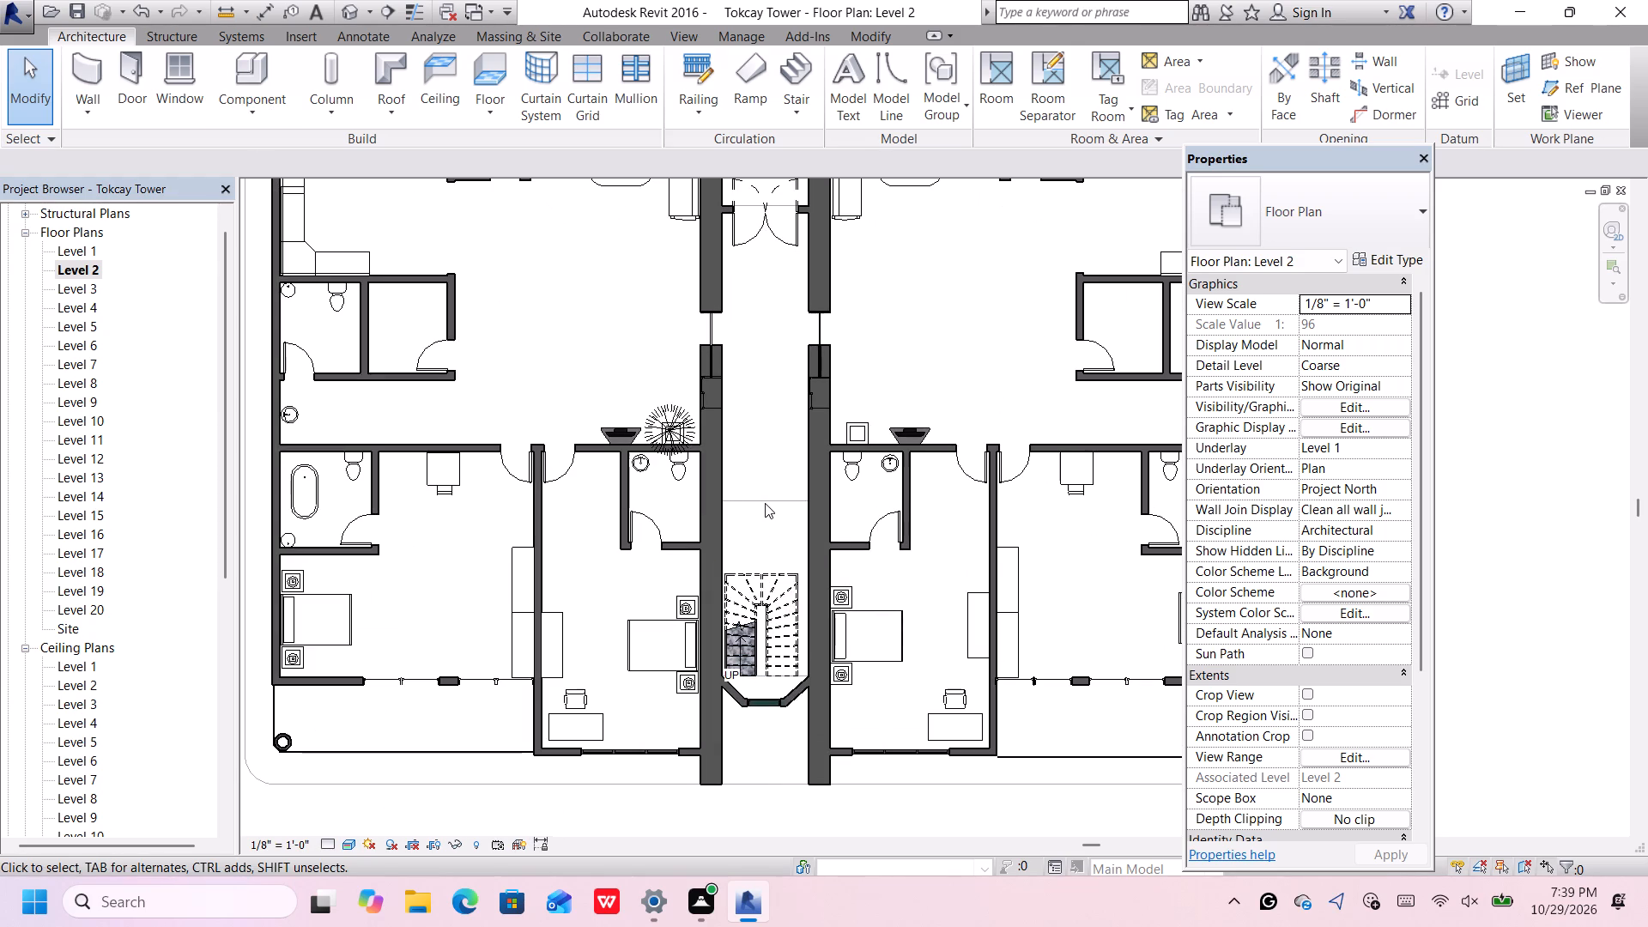
pyautogui.click(765, 505)
pyautogui.scroll(-4, 765, 505)
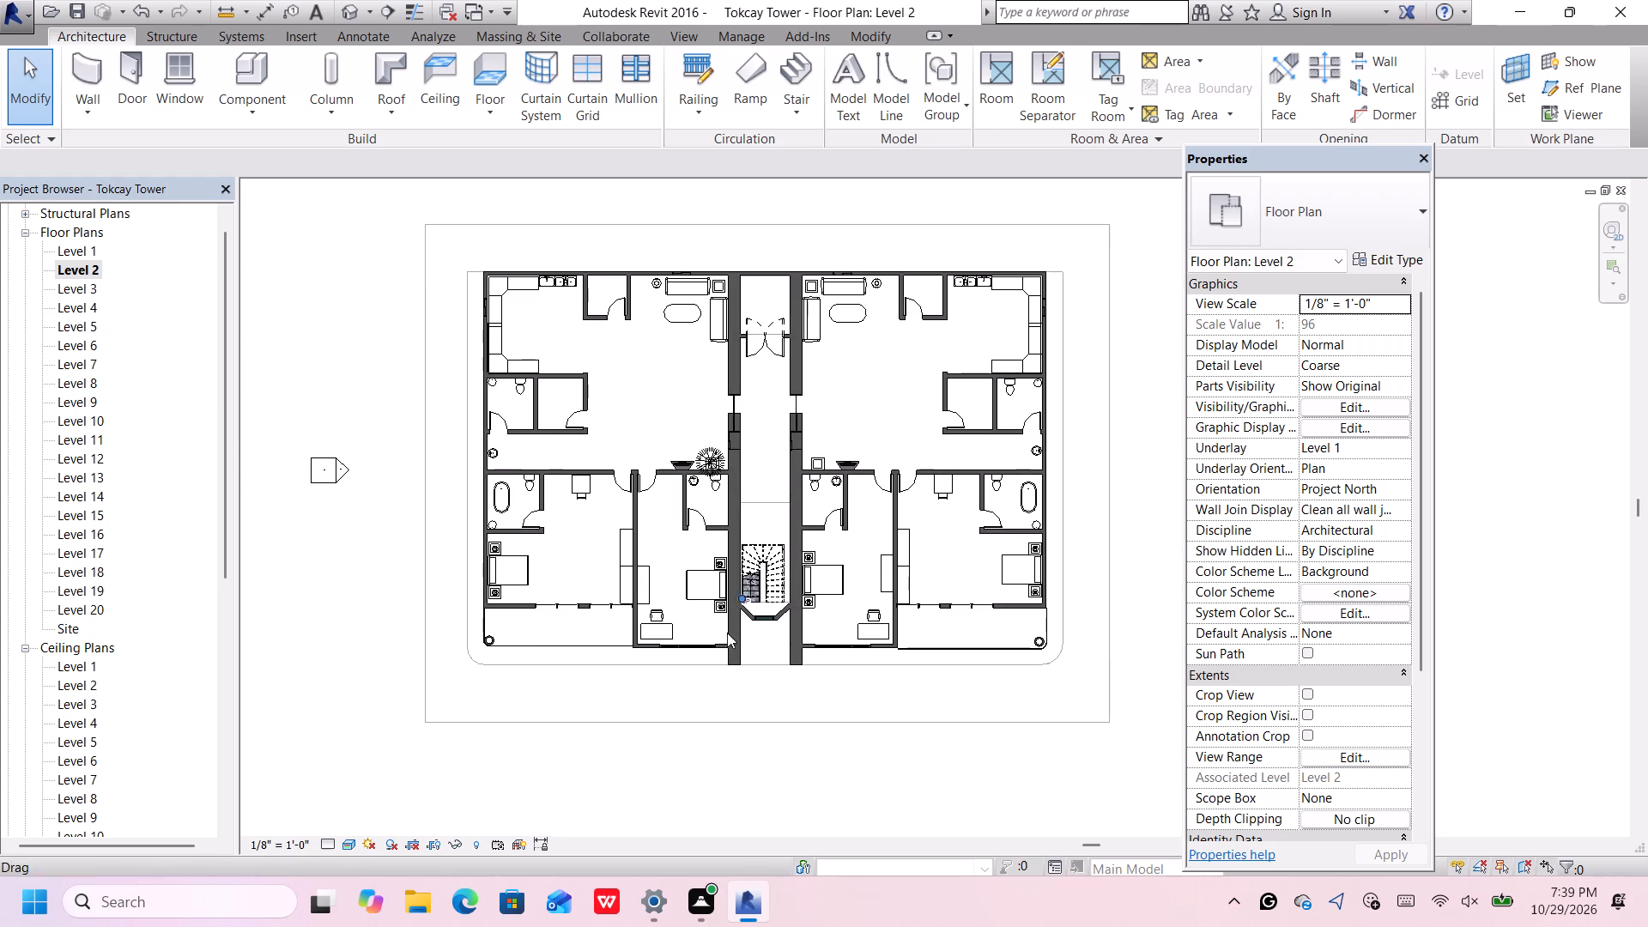
pyautogui.click(691, 825)
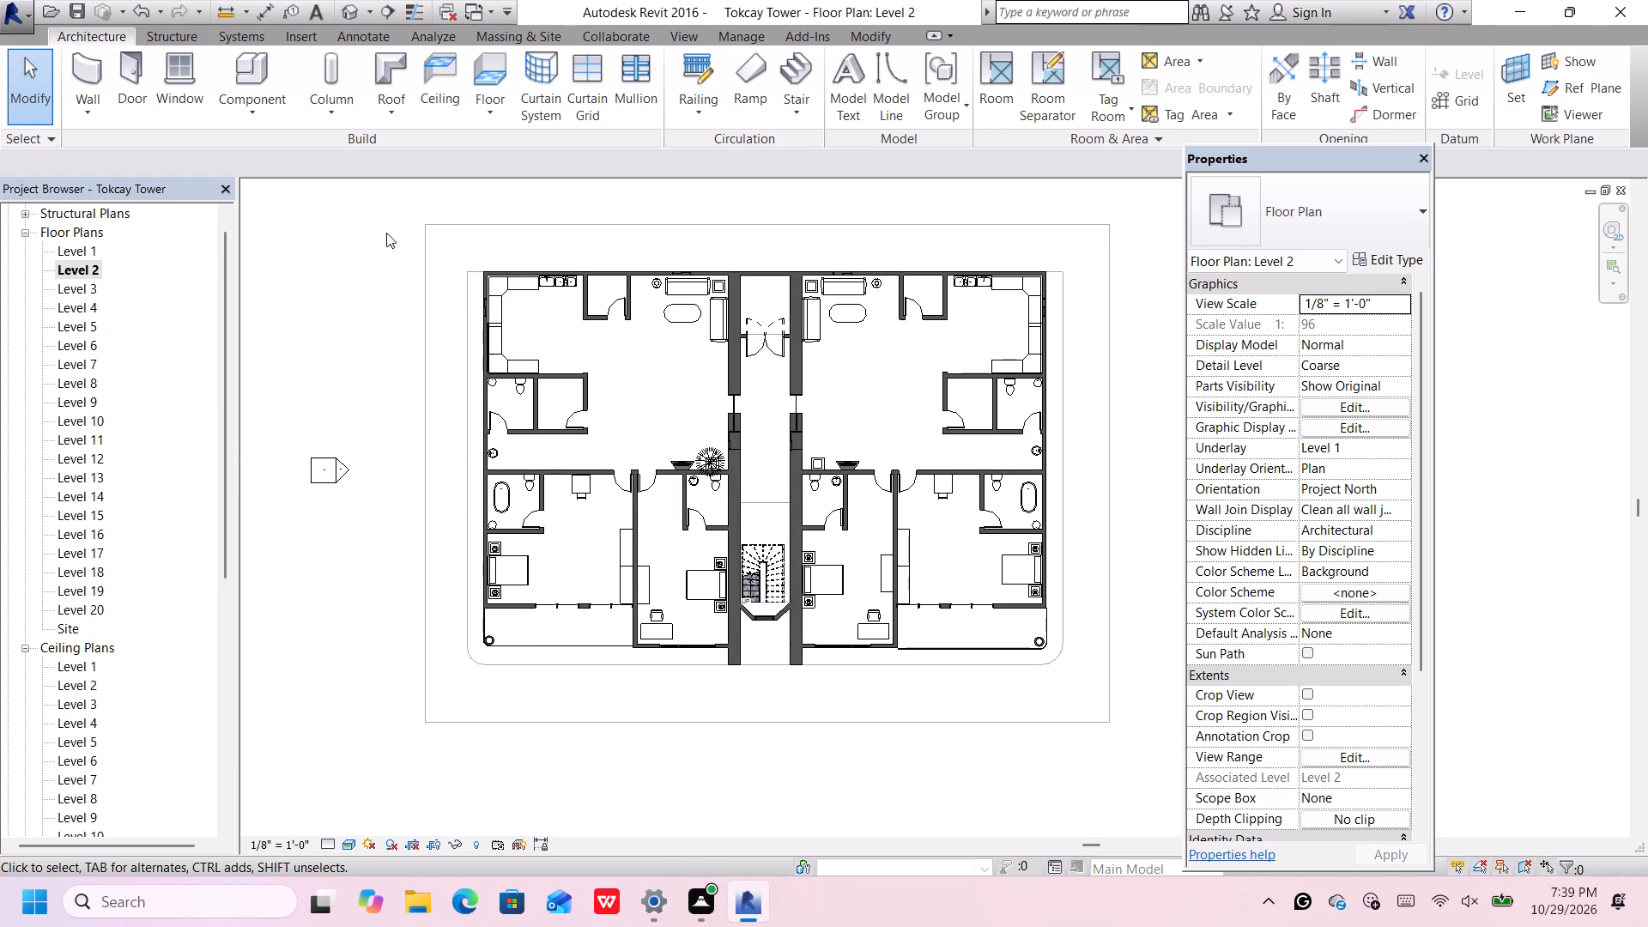
# In the 3D view, open the footprint of the Generic - 2' white 2 roof at Level 2 for editing.
pyautogui.click(346, 15)
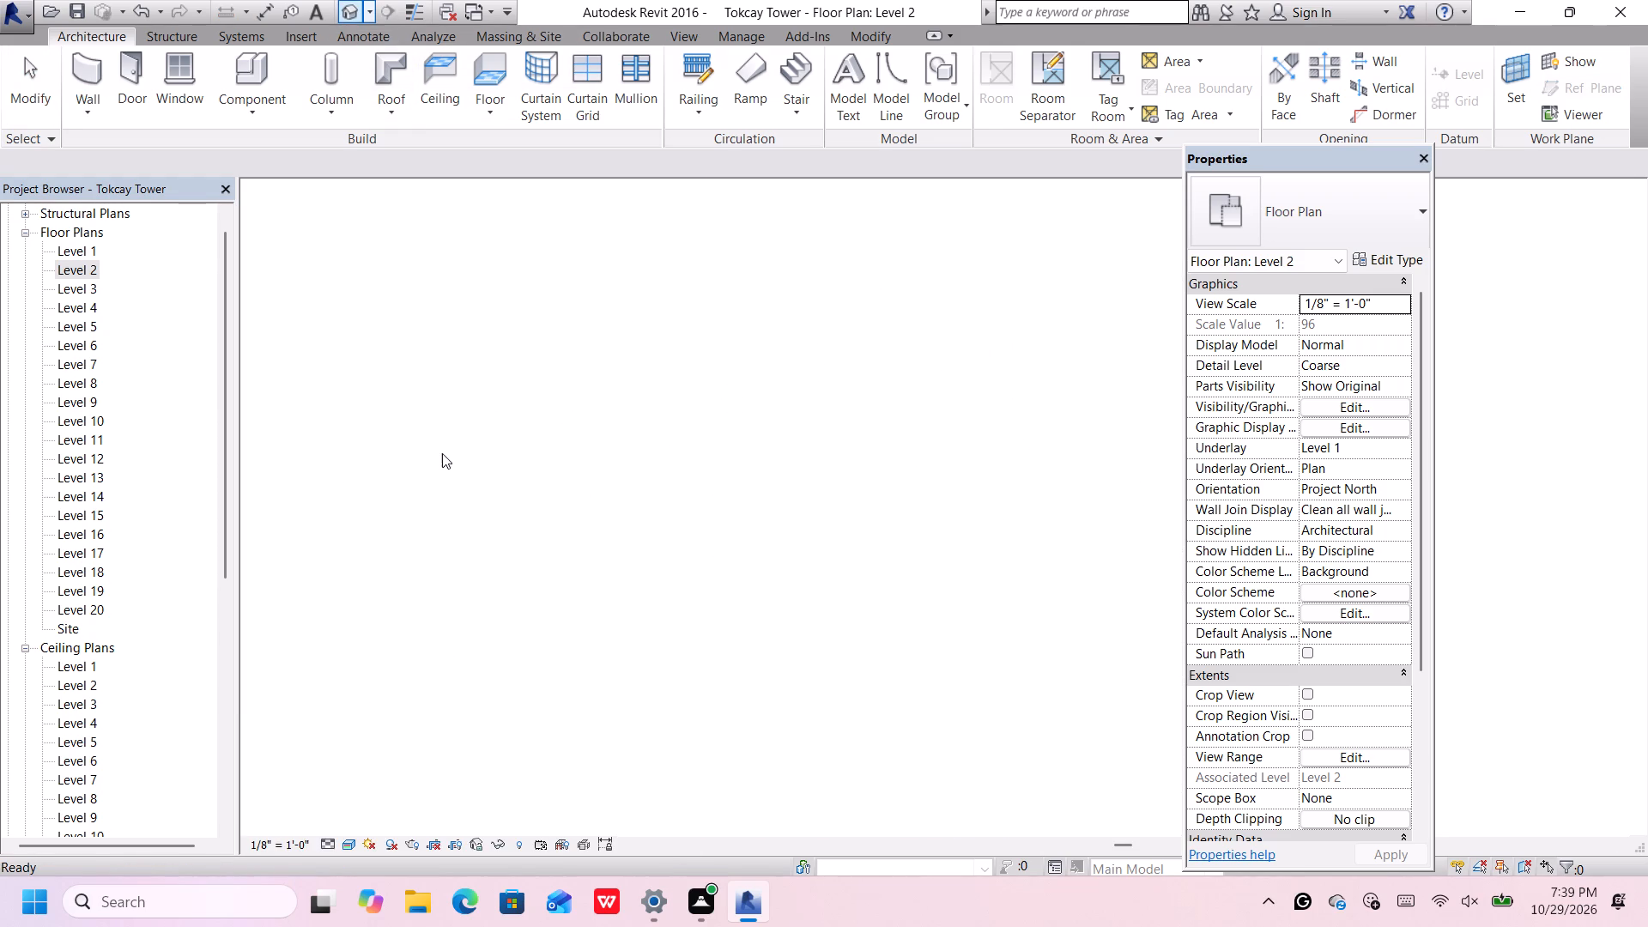
pyautogui.scroll(-5, 442, 453)
pyautogui.scroll(3, 542, 646)
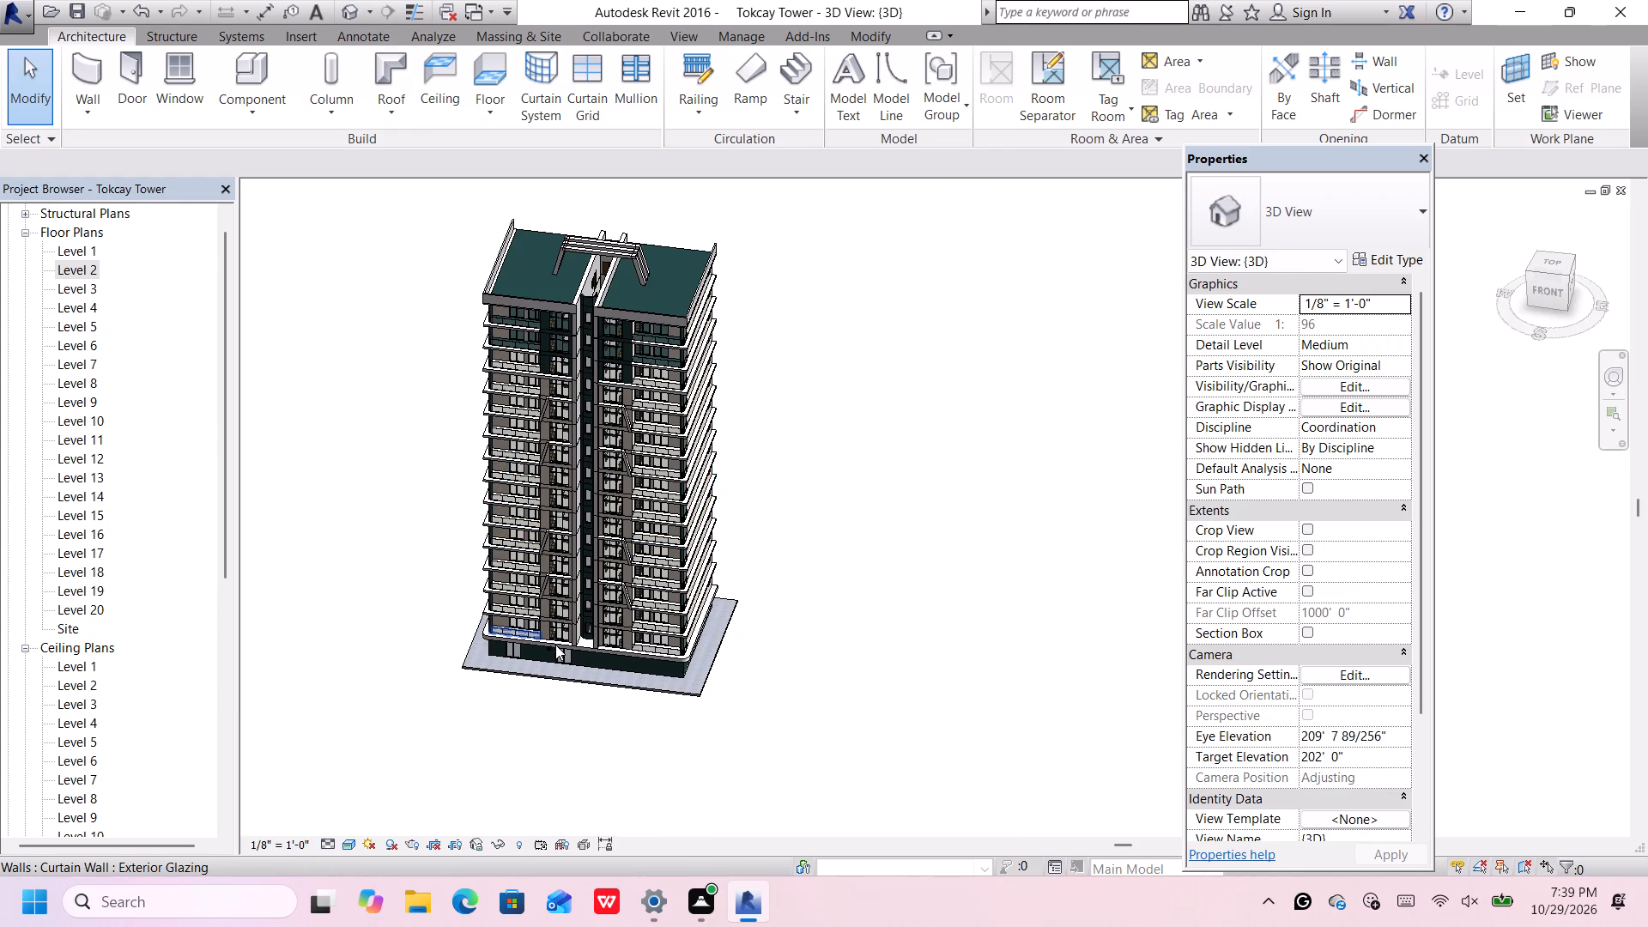
pyautogui.scroll(4, 555, 645)
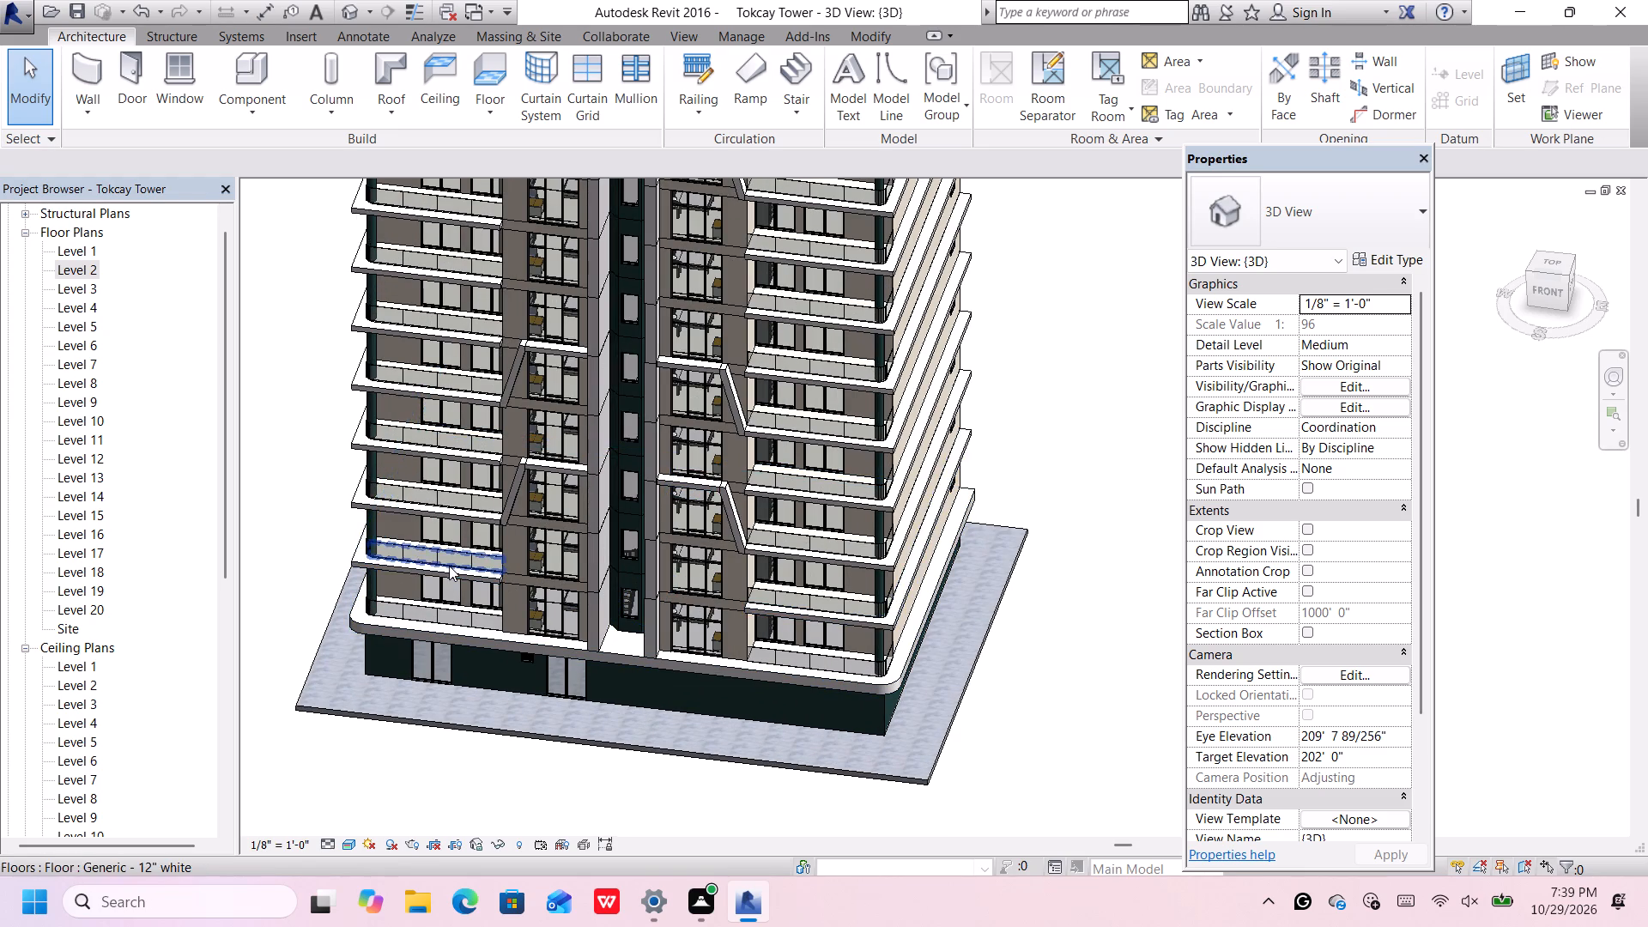
pyautogui.click(609, 652)
pyautogui.click(610, 652)
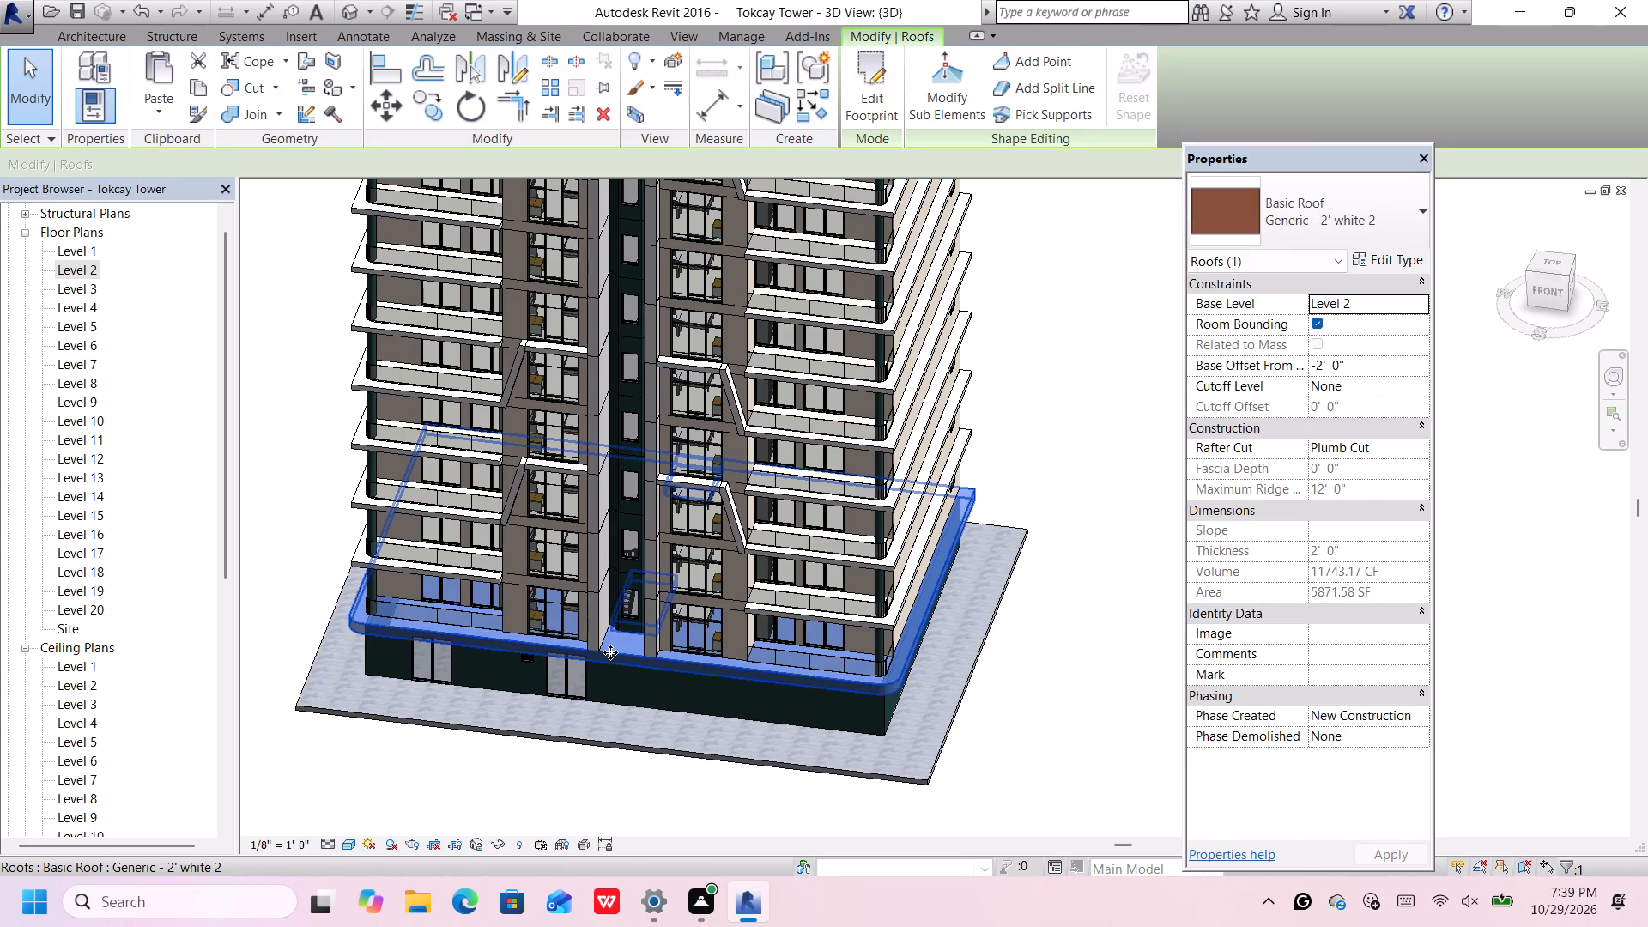
pyautogui.doubleClick(615, 654)
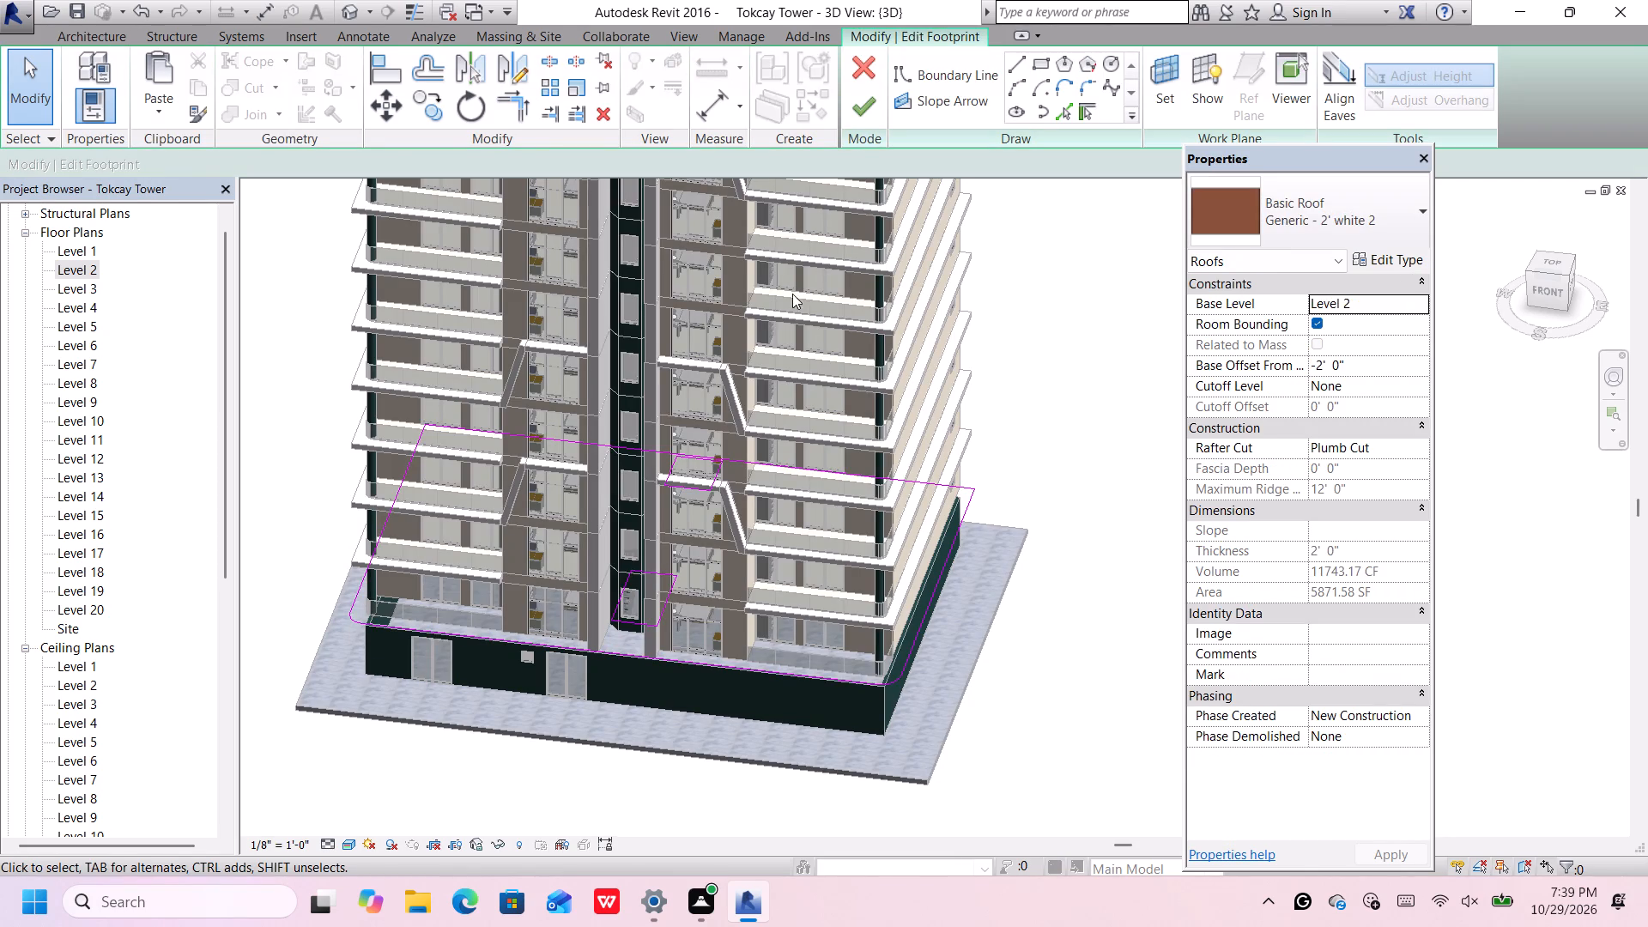
# Viewed from the top, move the stair opening's north edge south to the stair's turn, making the opening about 9' 5 3/4" long.
pyautogui.click(1553, 262)
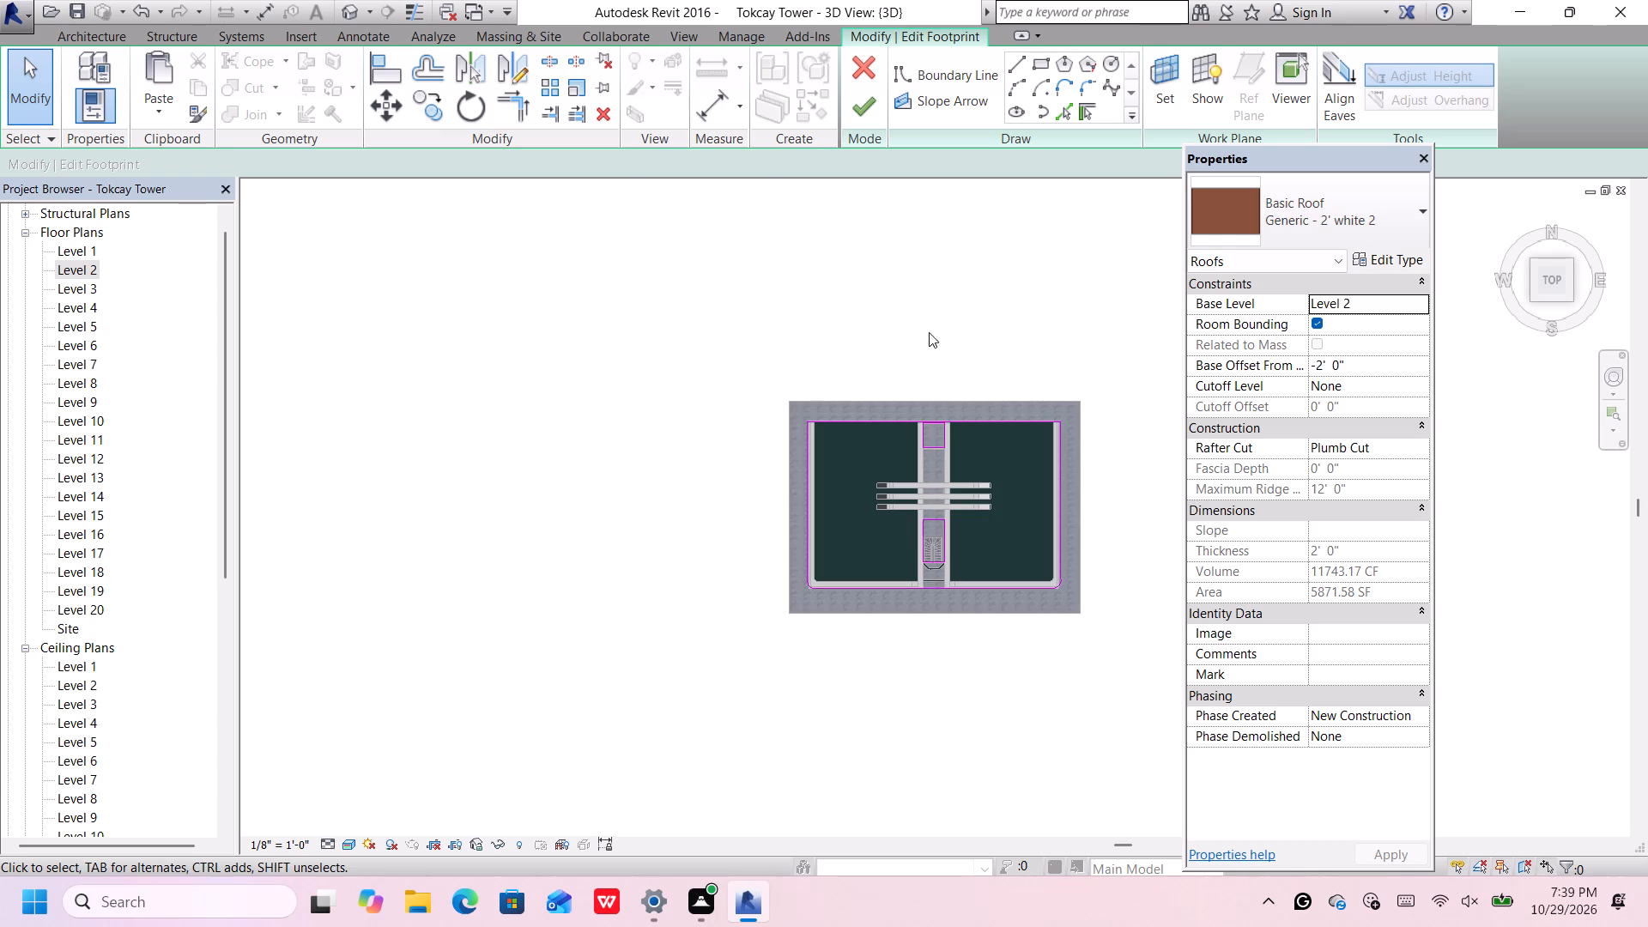
pyautogui.scroll(10, 1117, 463)
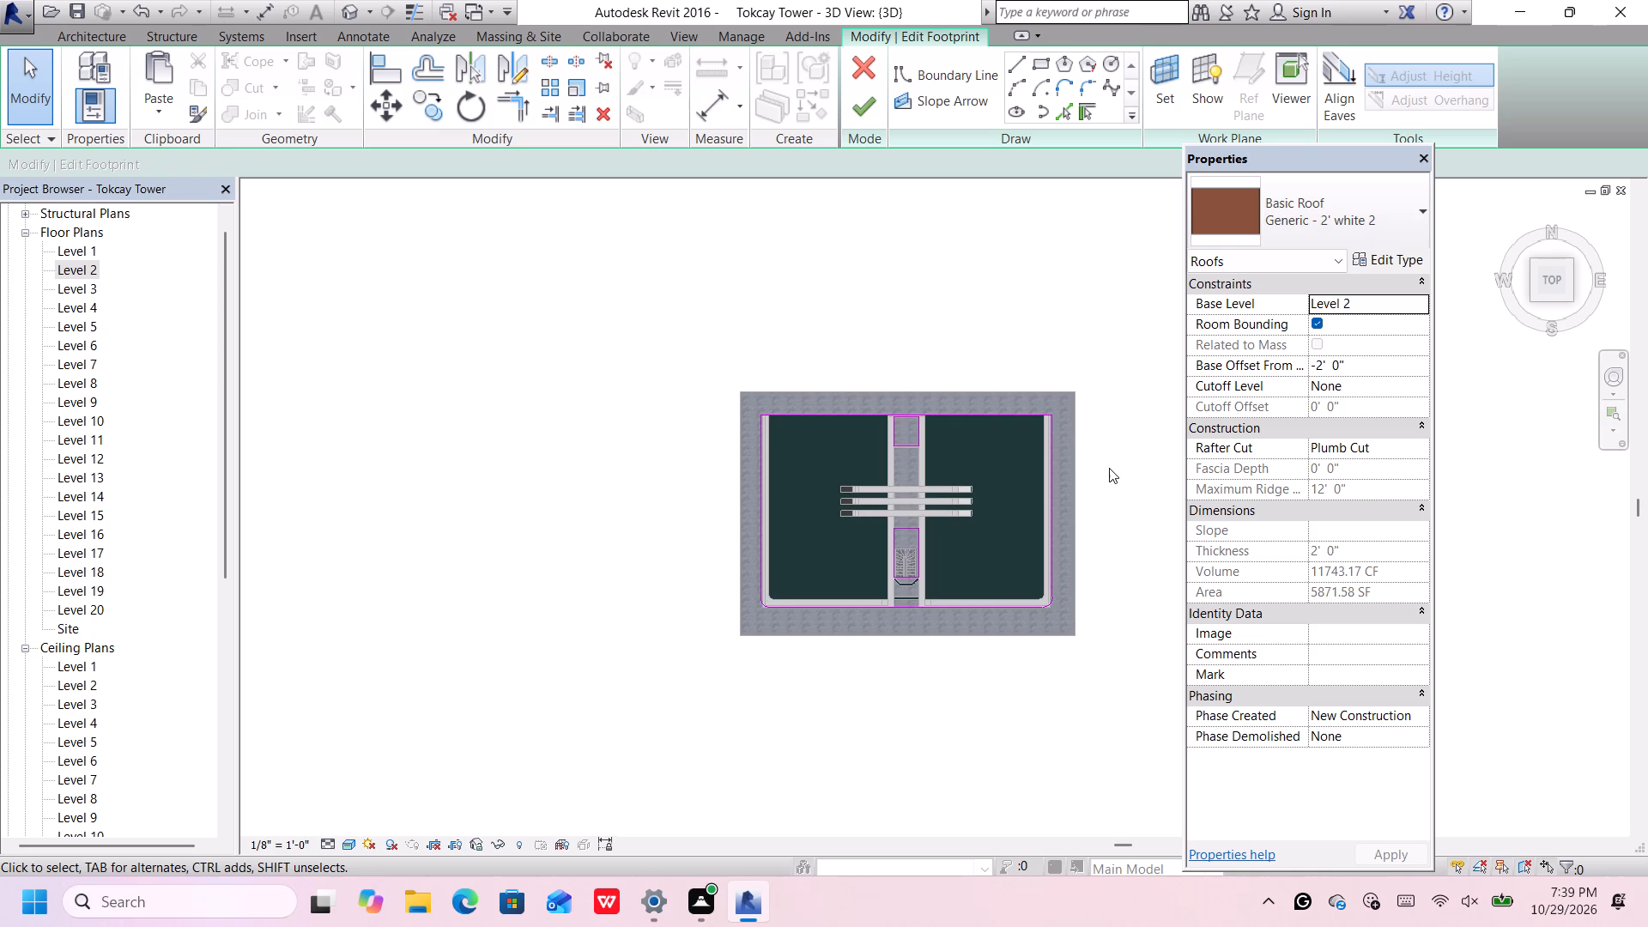
pyautogui.scroll(4, 1108, 468)
pyautogui.scroll(-7, 1089, 452)
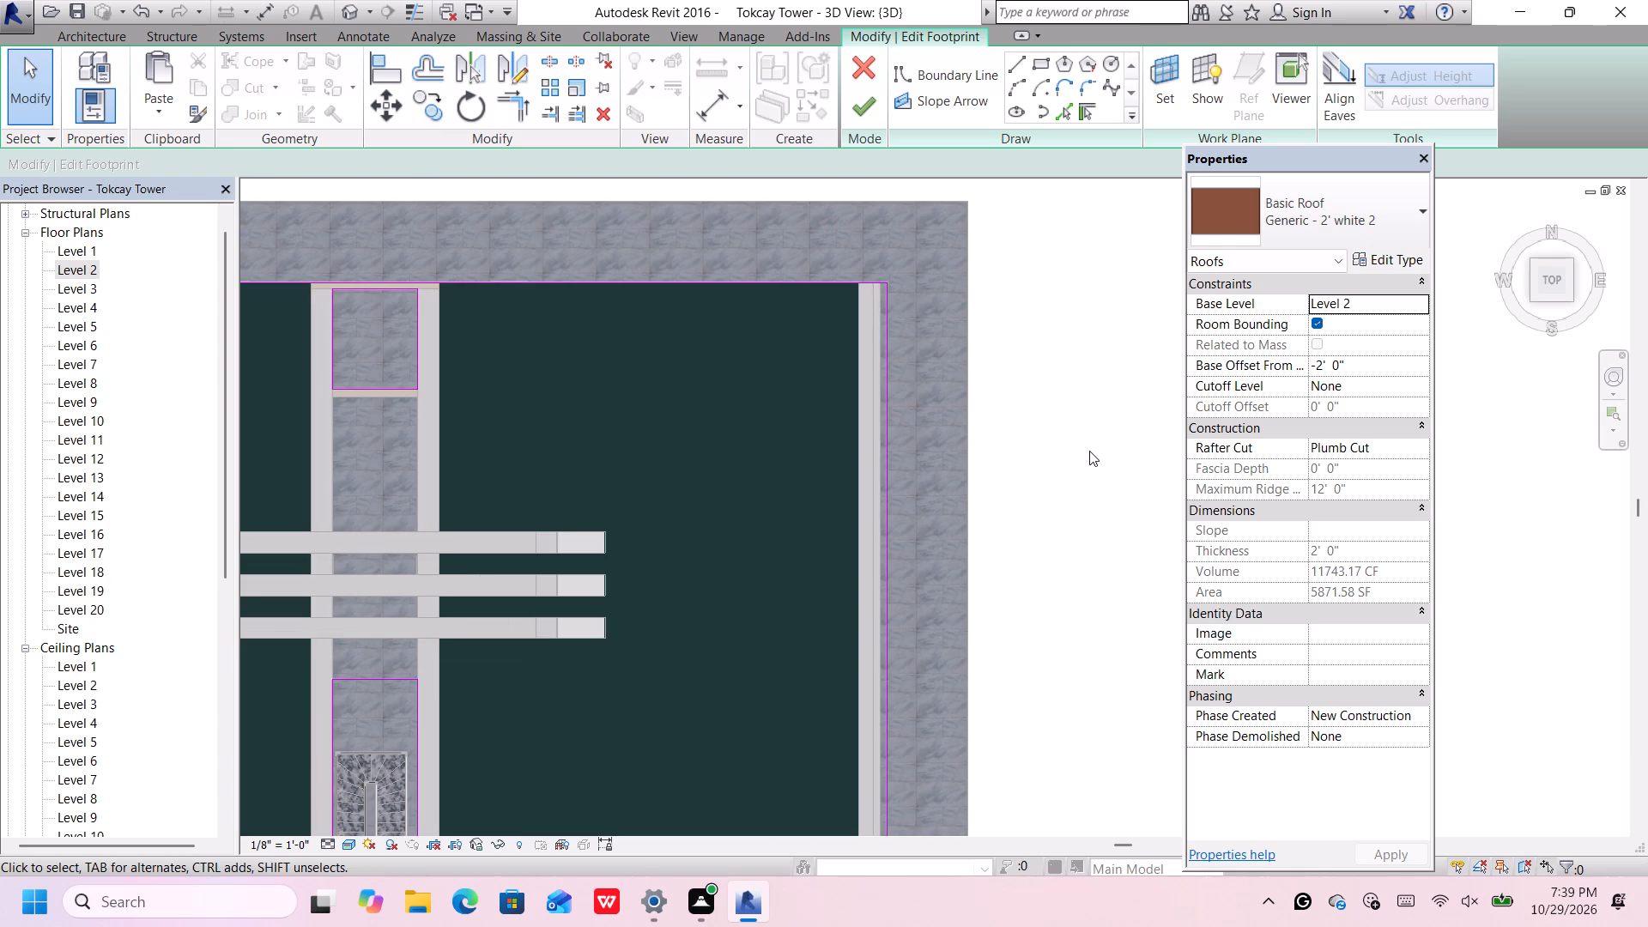
pyautogui.scroll(-2, 1089, 451)
pyautogui.scroll(2, 754, 559)
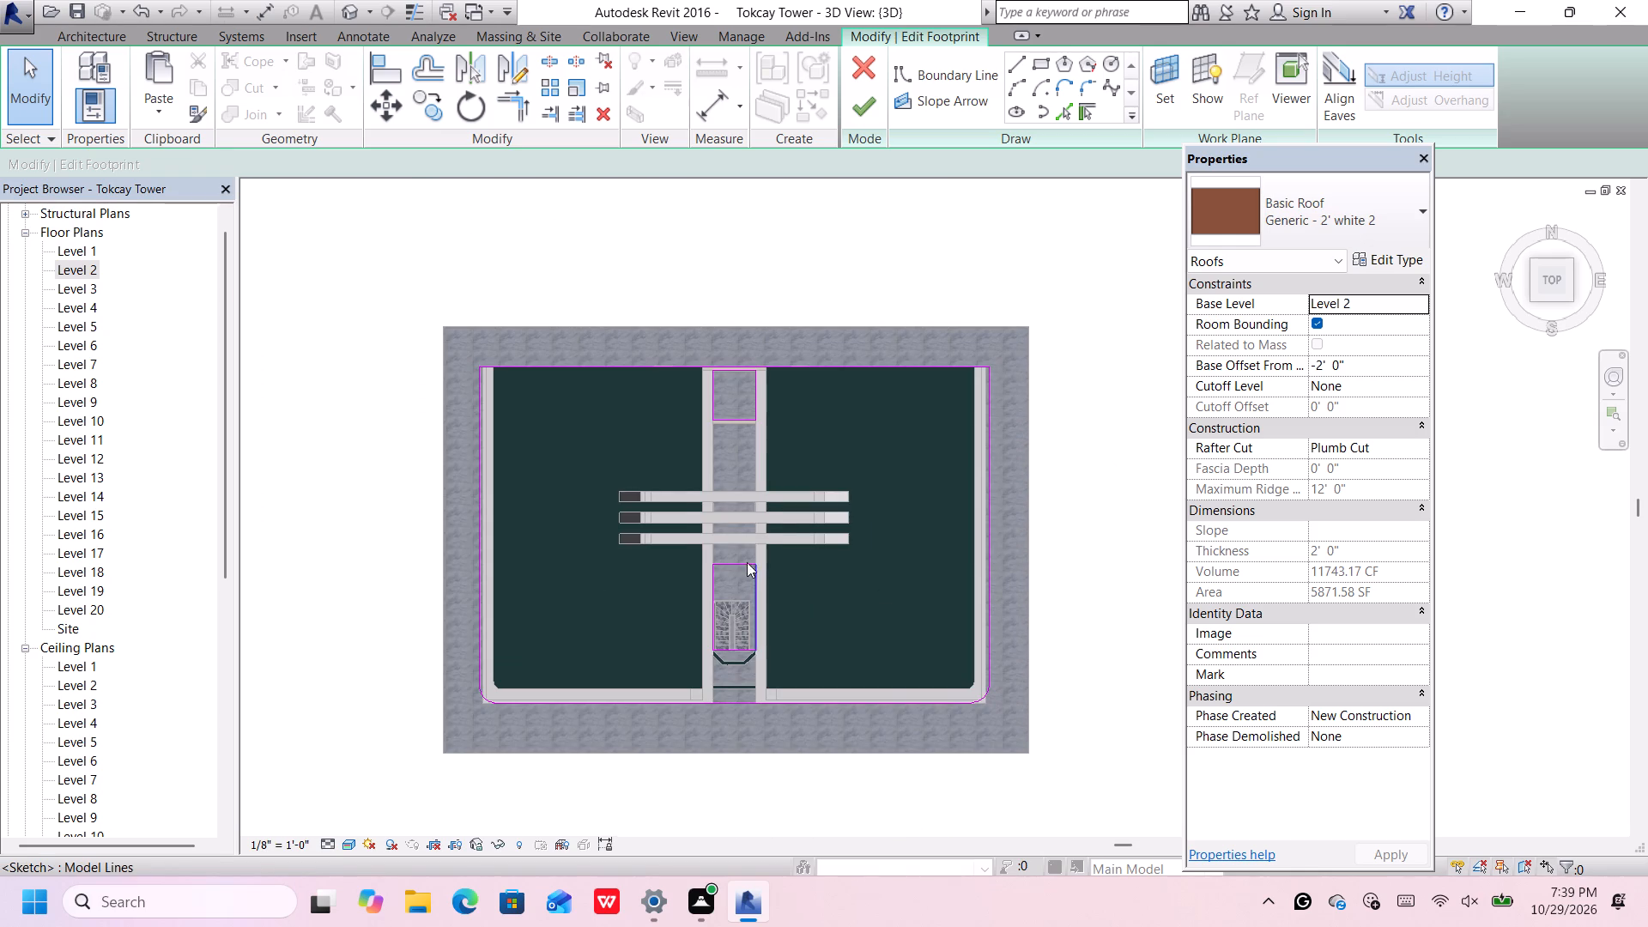
pyautogui.scroll(5, 747, 562)
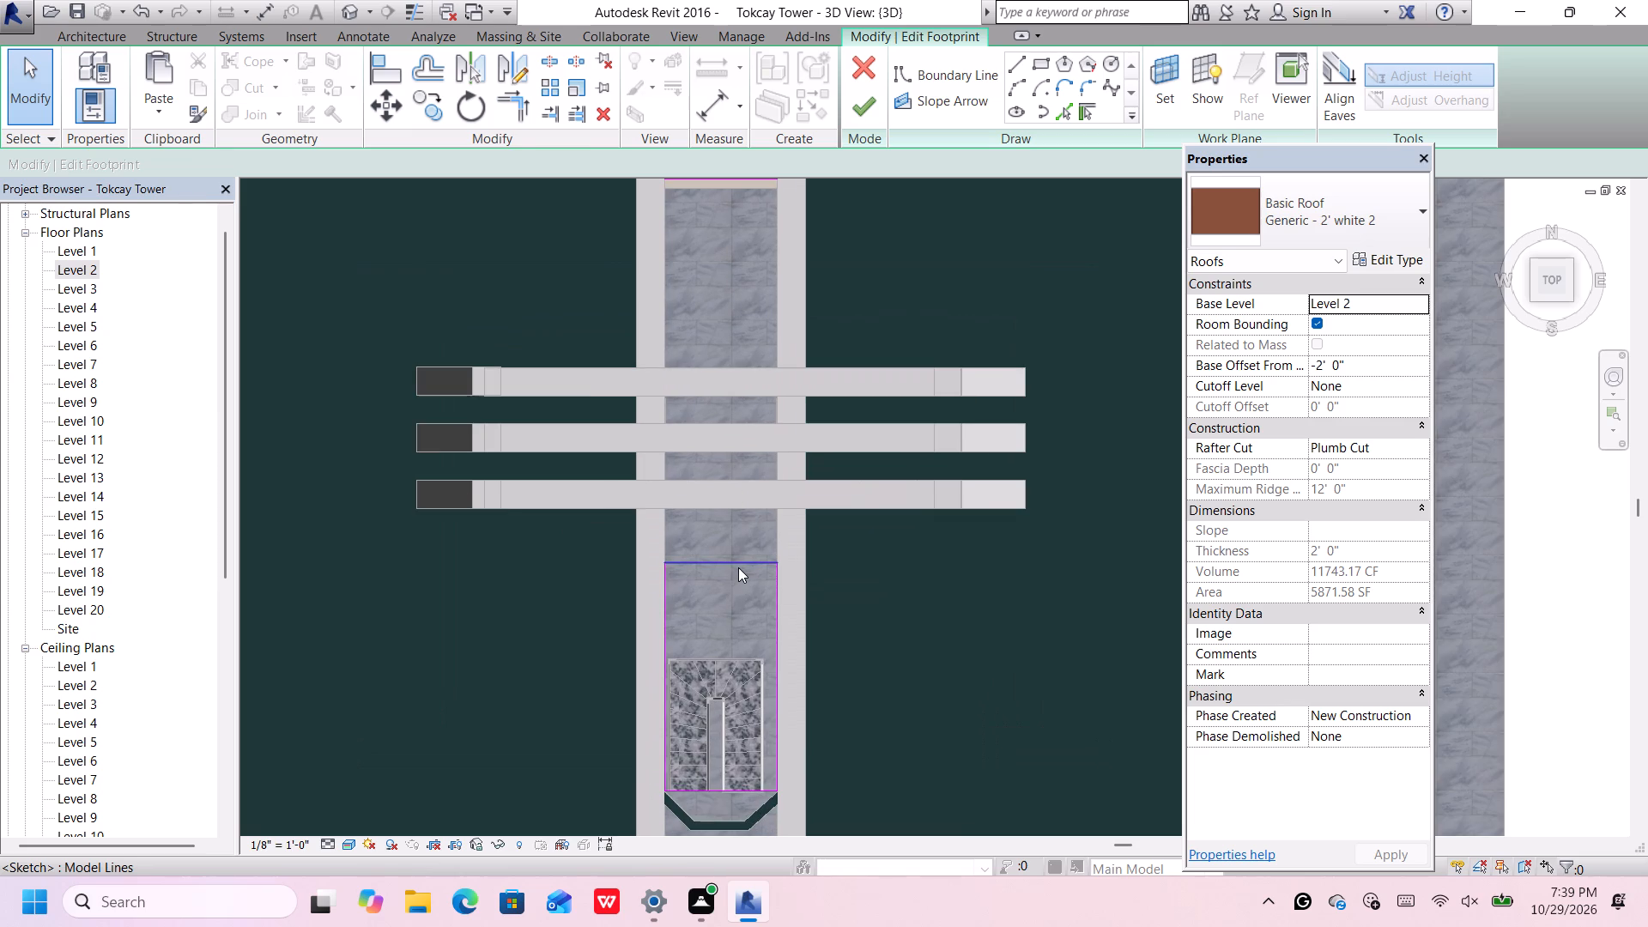
pyautogui.click(738, 567)
pyautogui.press('Down')
pyautogui.press('Down')
pyautogui.press('Down')
pyautogui.press('Down')
pyautogui.press('Down')
pyautogui.press('Down')
pyautogui.press('Down')
pyautogui.press('Down')
pyautogui.press('Down')
pyautogui.press('Down')
pyautogui.press('Down')
pyautogui.press('Down')
pyautogui.press('Down')
pyautogui.press('Down')
pyautogui.press('Down')
pyautogui.press('Down')
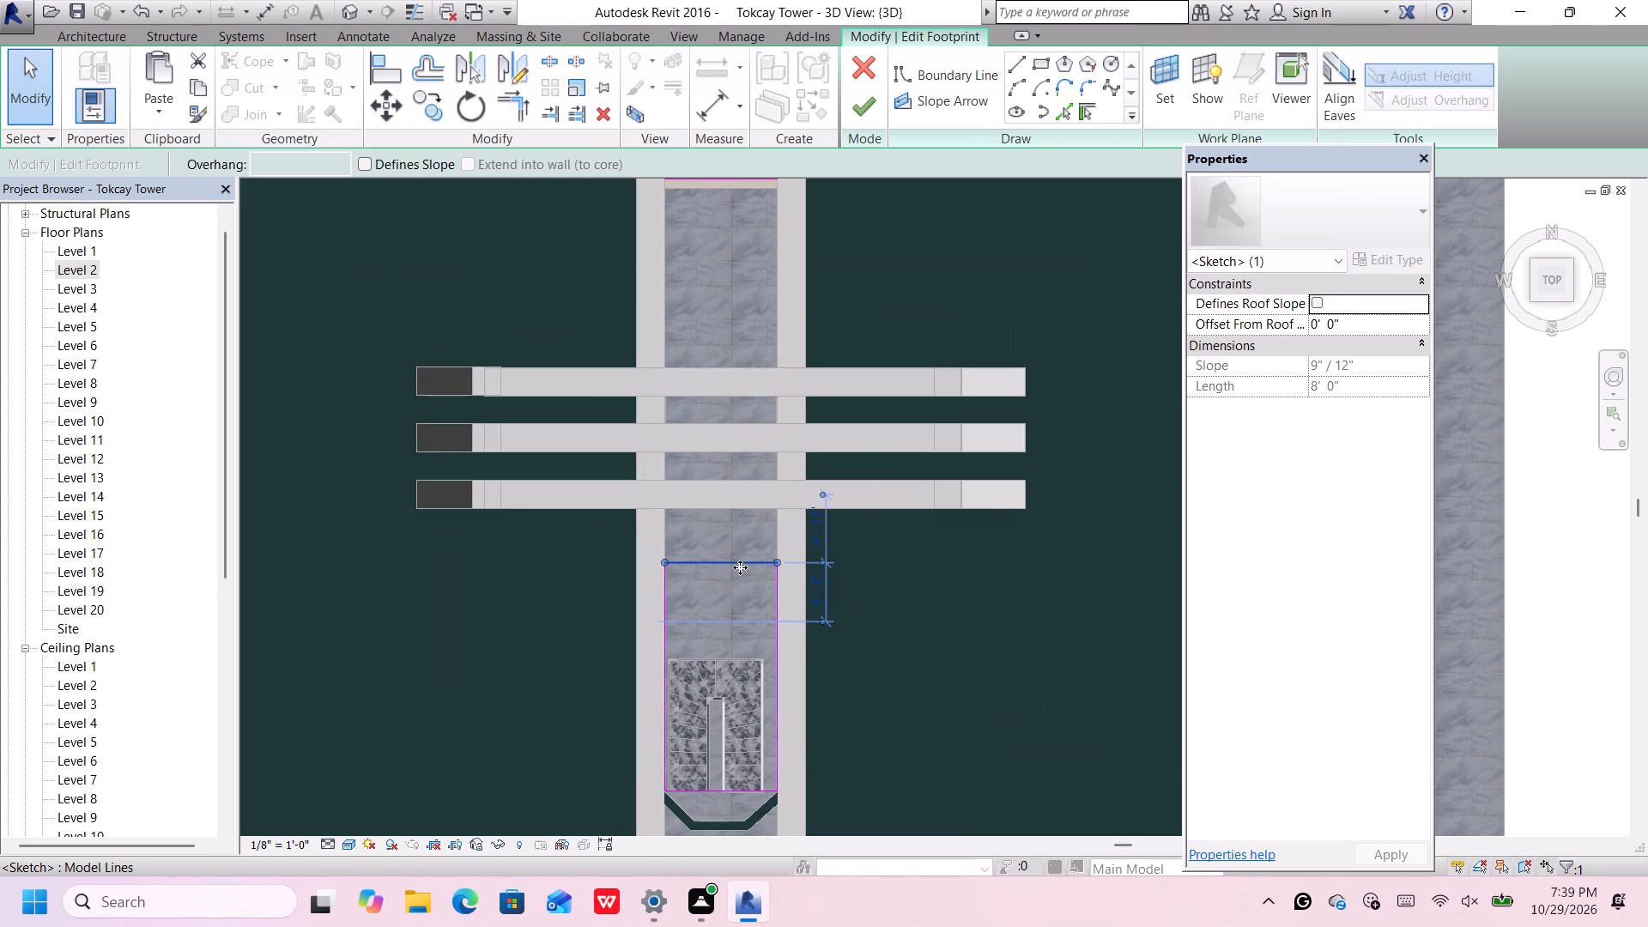
pyautogui.press('Down')
pyautogui.press('Down')
pyautogui.press('Down')
pyautogui.press('Down')
pyautogui.press('Down')
pyautogui.press('Down')
pyautogui.press('Down')
pyautogui.press('Down')
pyautogui.press('Down')
pyautogui.press('Down')
pyautogui.press('Down')
pyautogui.press('Down')
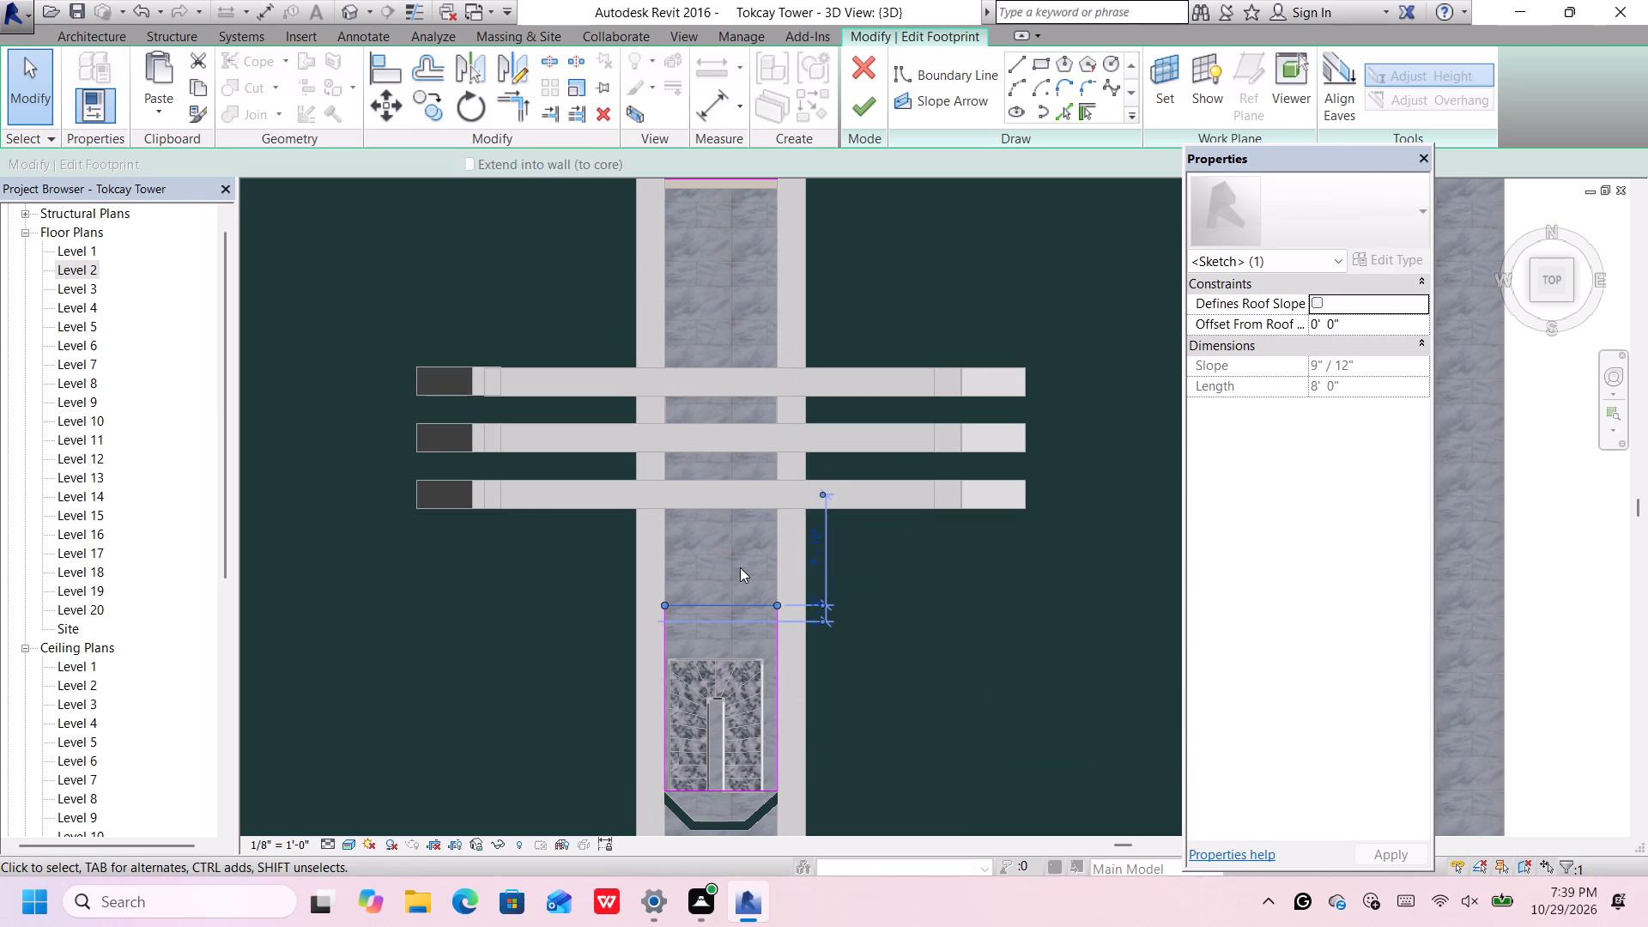
pyautogui.press('Down')
pyautogui.press('Down')
pyautogui.press('Down')
pyautogui.press('Down')
pyautogui.press('Down')
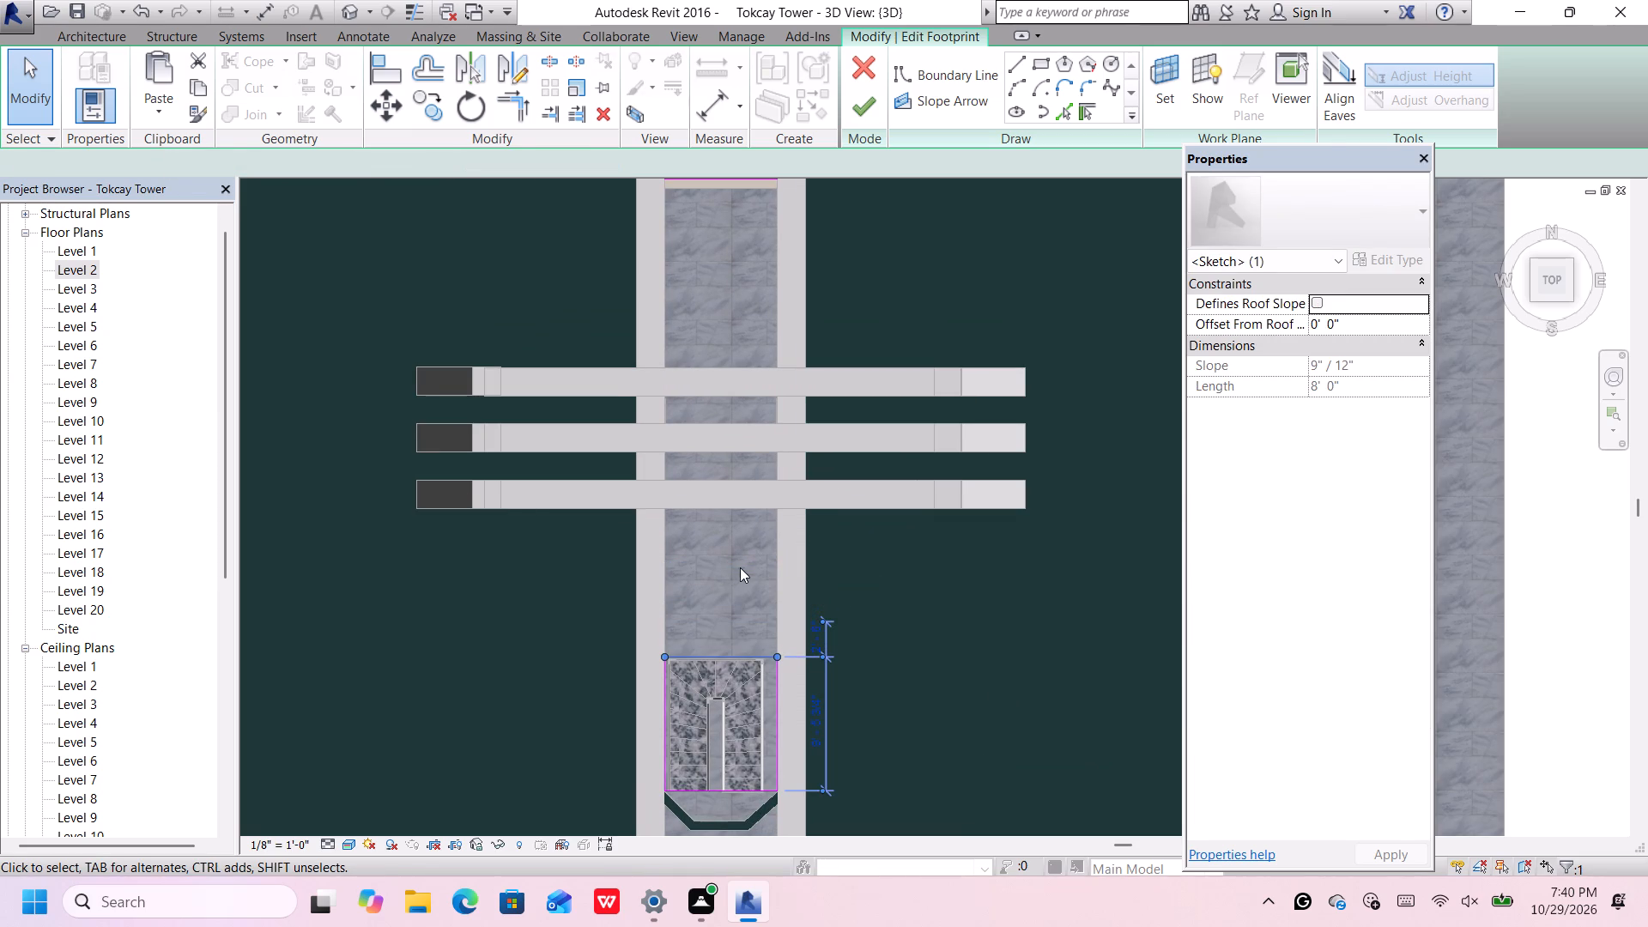
# Finish the roof footprint edit and decline attaching the highlighted walls to the roof.
pyautogui.scroll(-4, 740, 567)
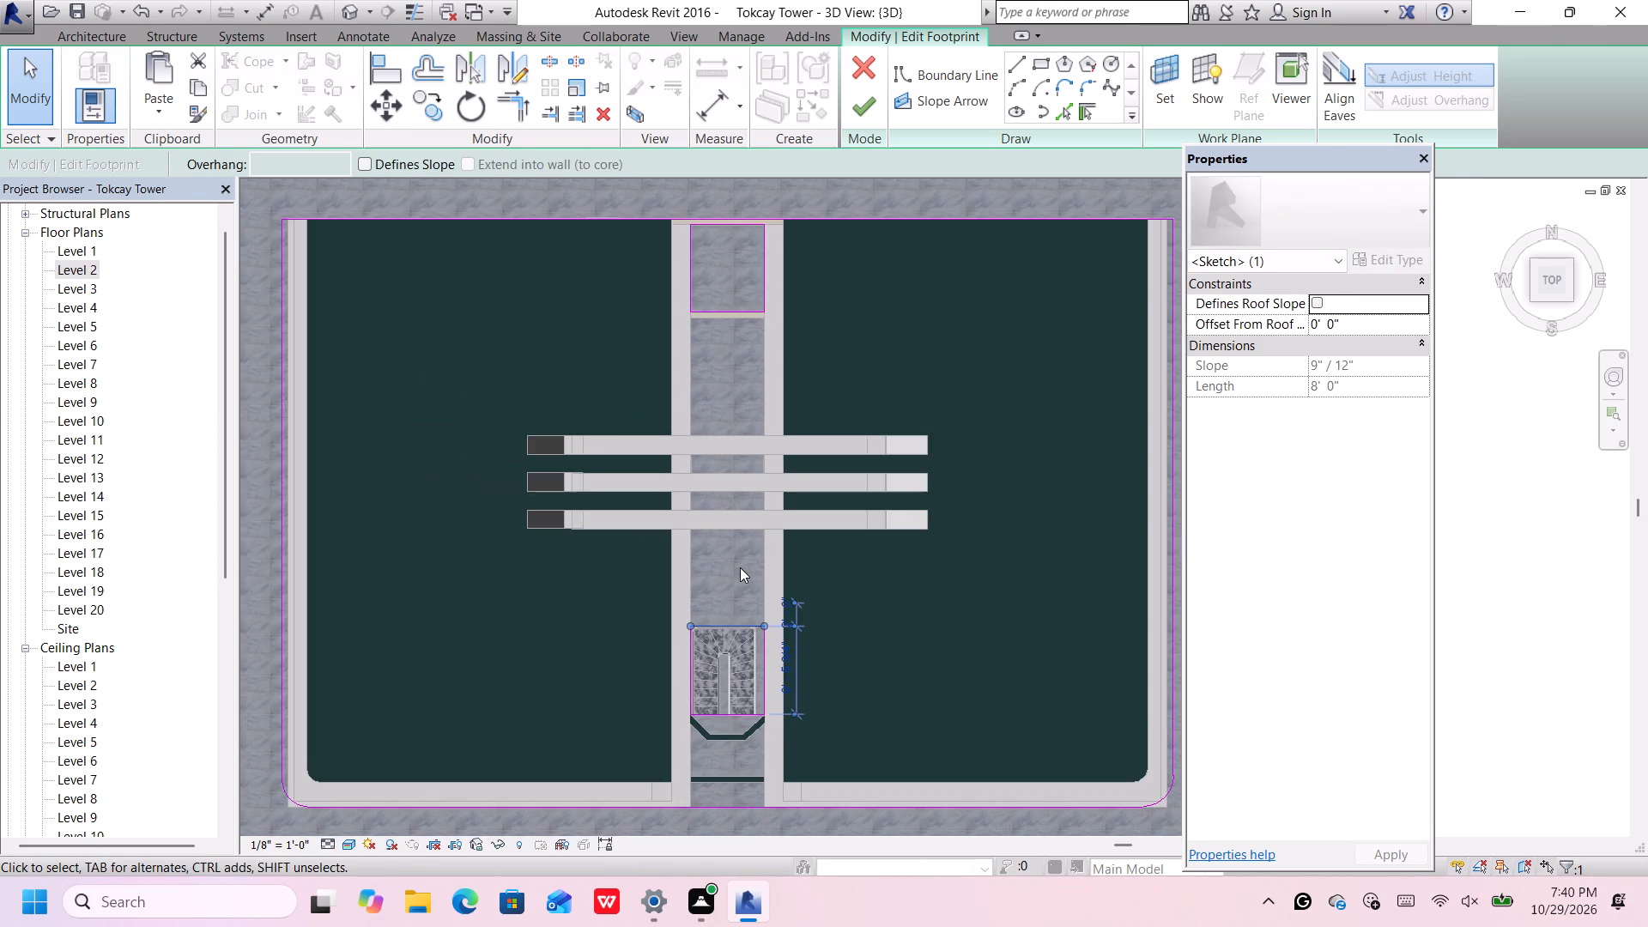
pyautogui.scroll(-2, 740, 567)
pyautogui.scroll(4, 725, 379)
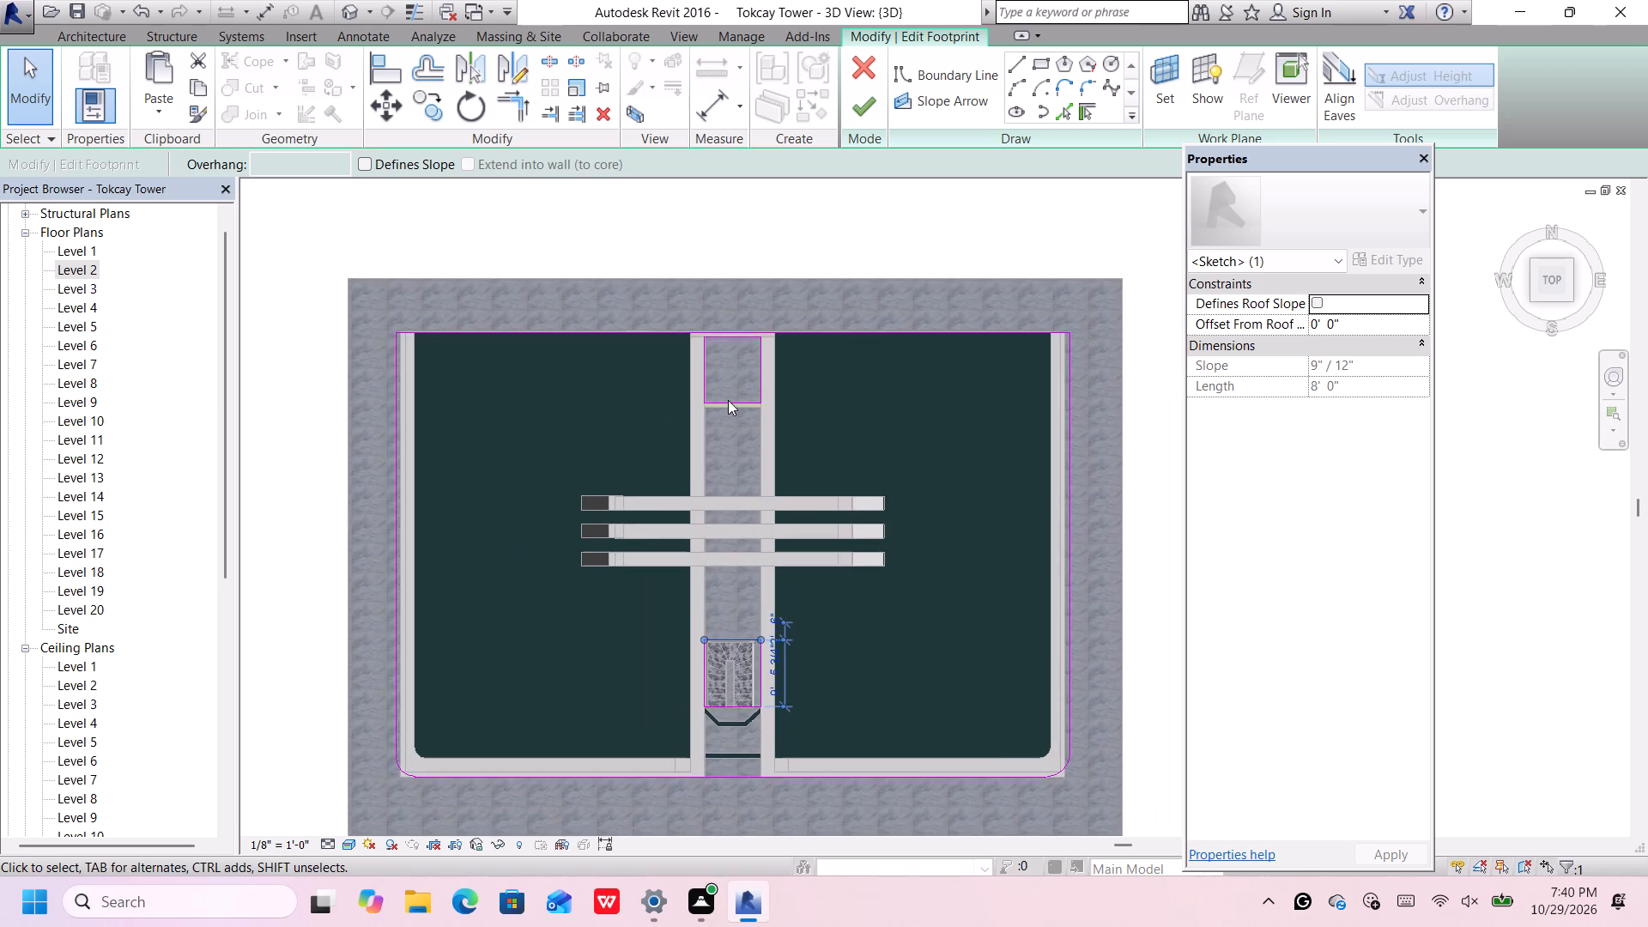
pyautogui.scroll(2, 728, 400)
pyautogui.scroll(-6, 728, 398)
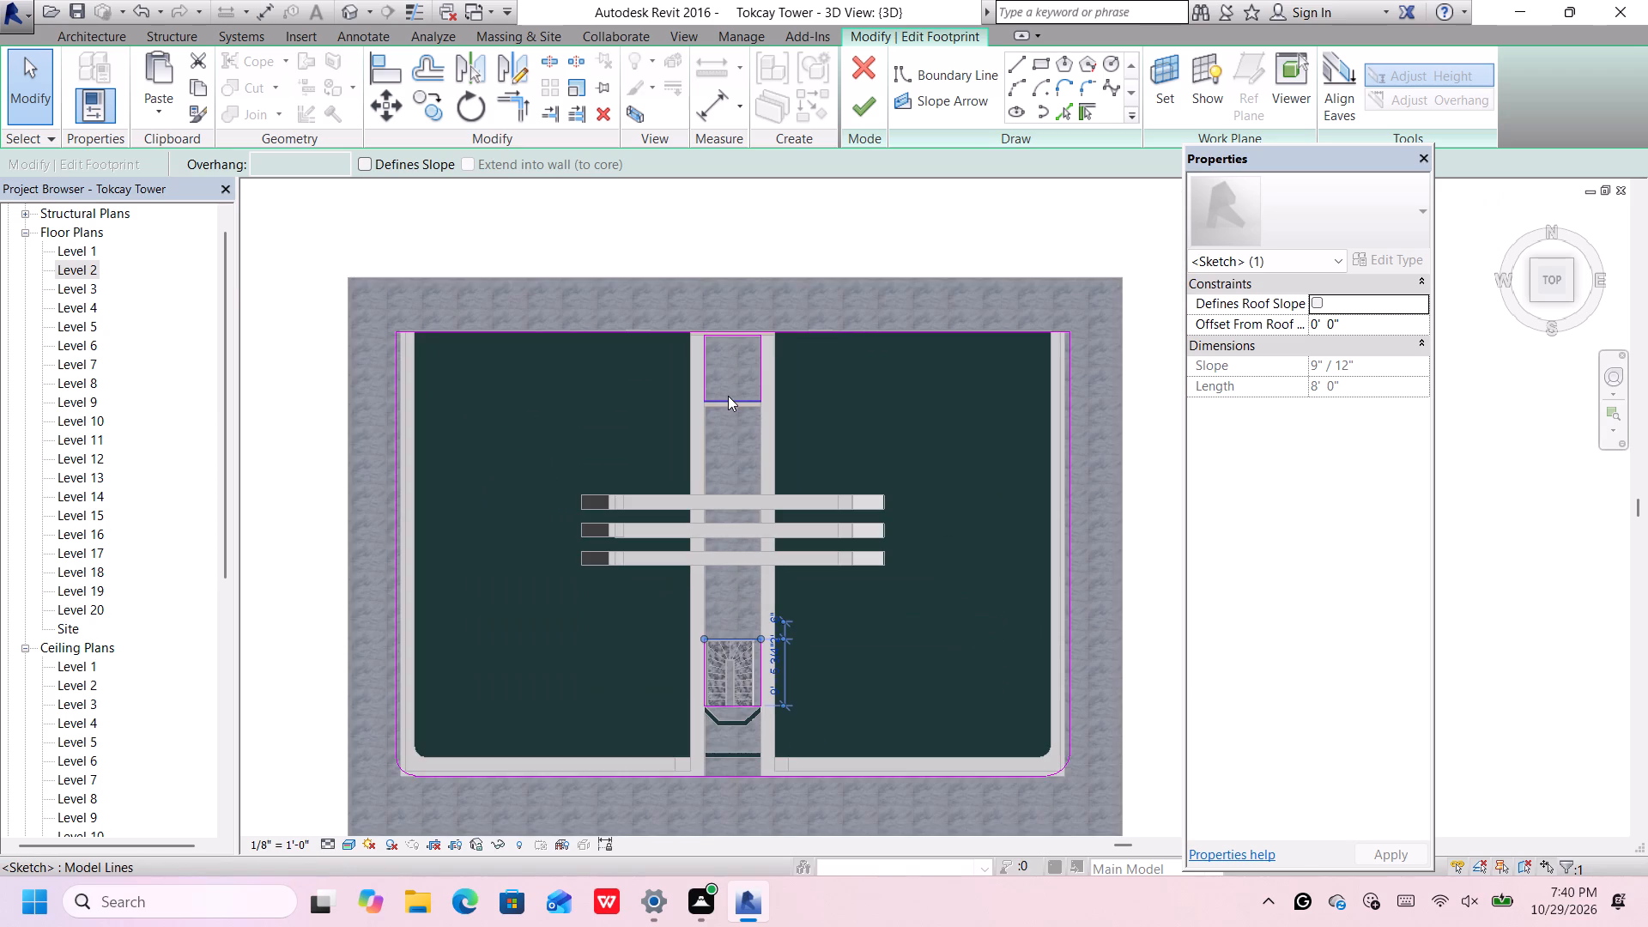
pyautogui.scroll(-4, 728, 396)
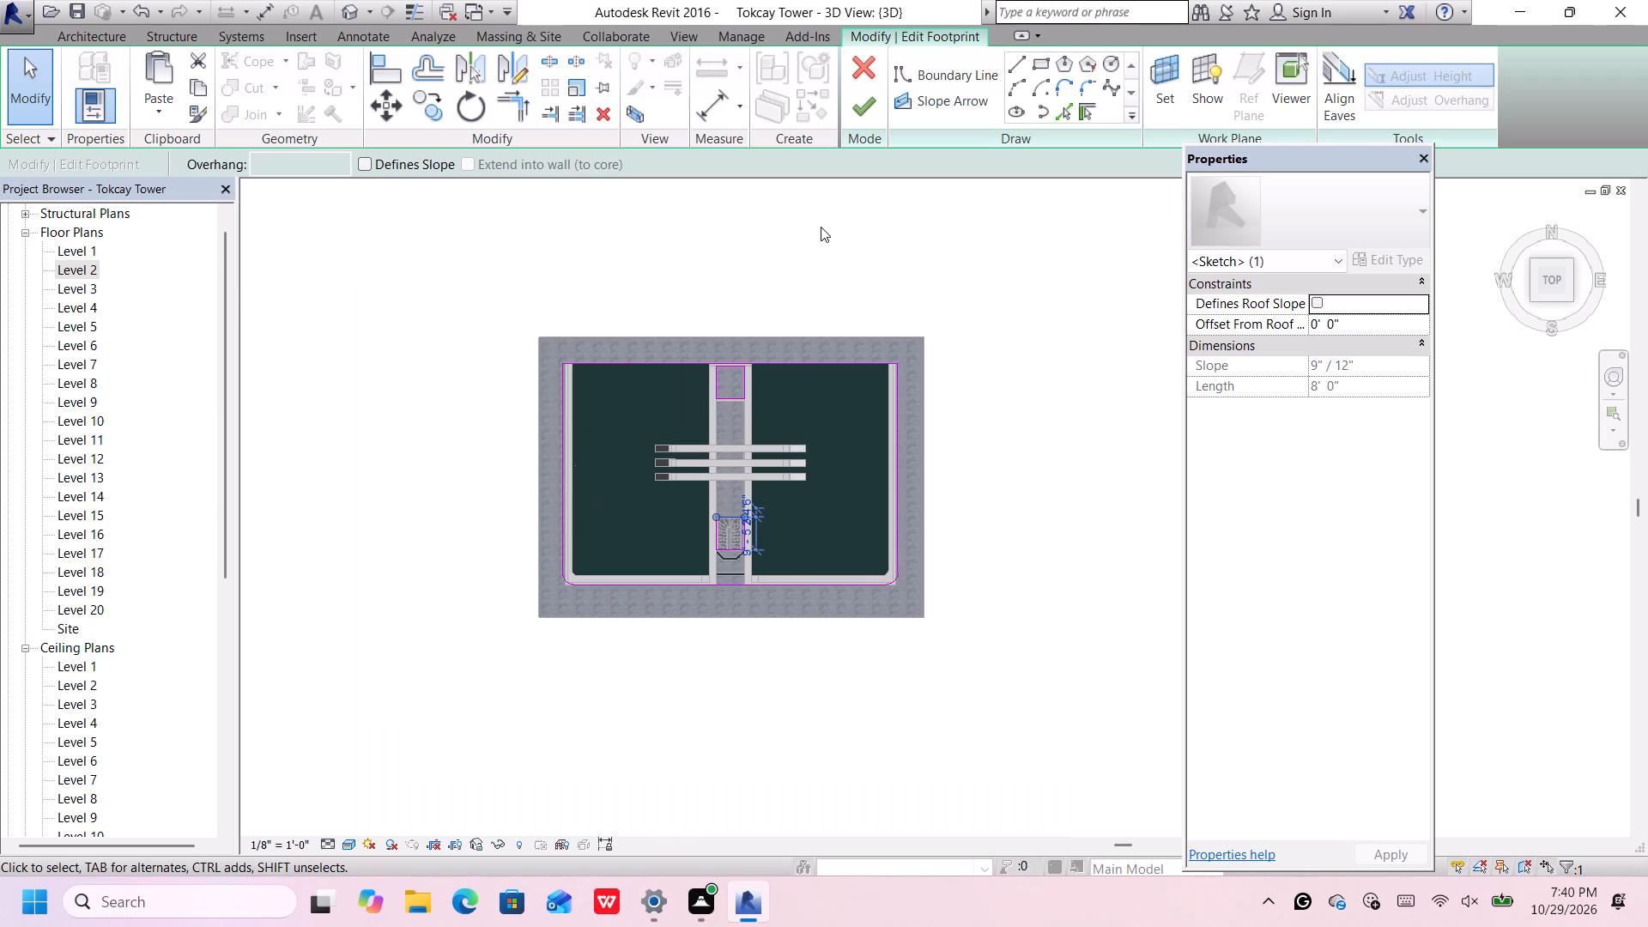
pyautogui.click(877, 113)
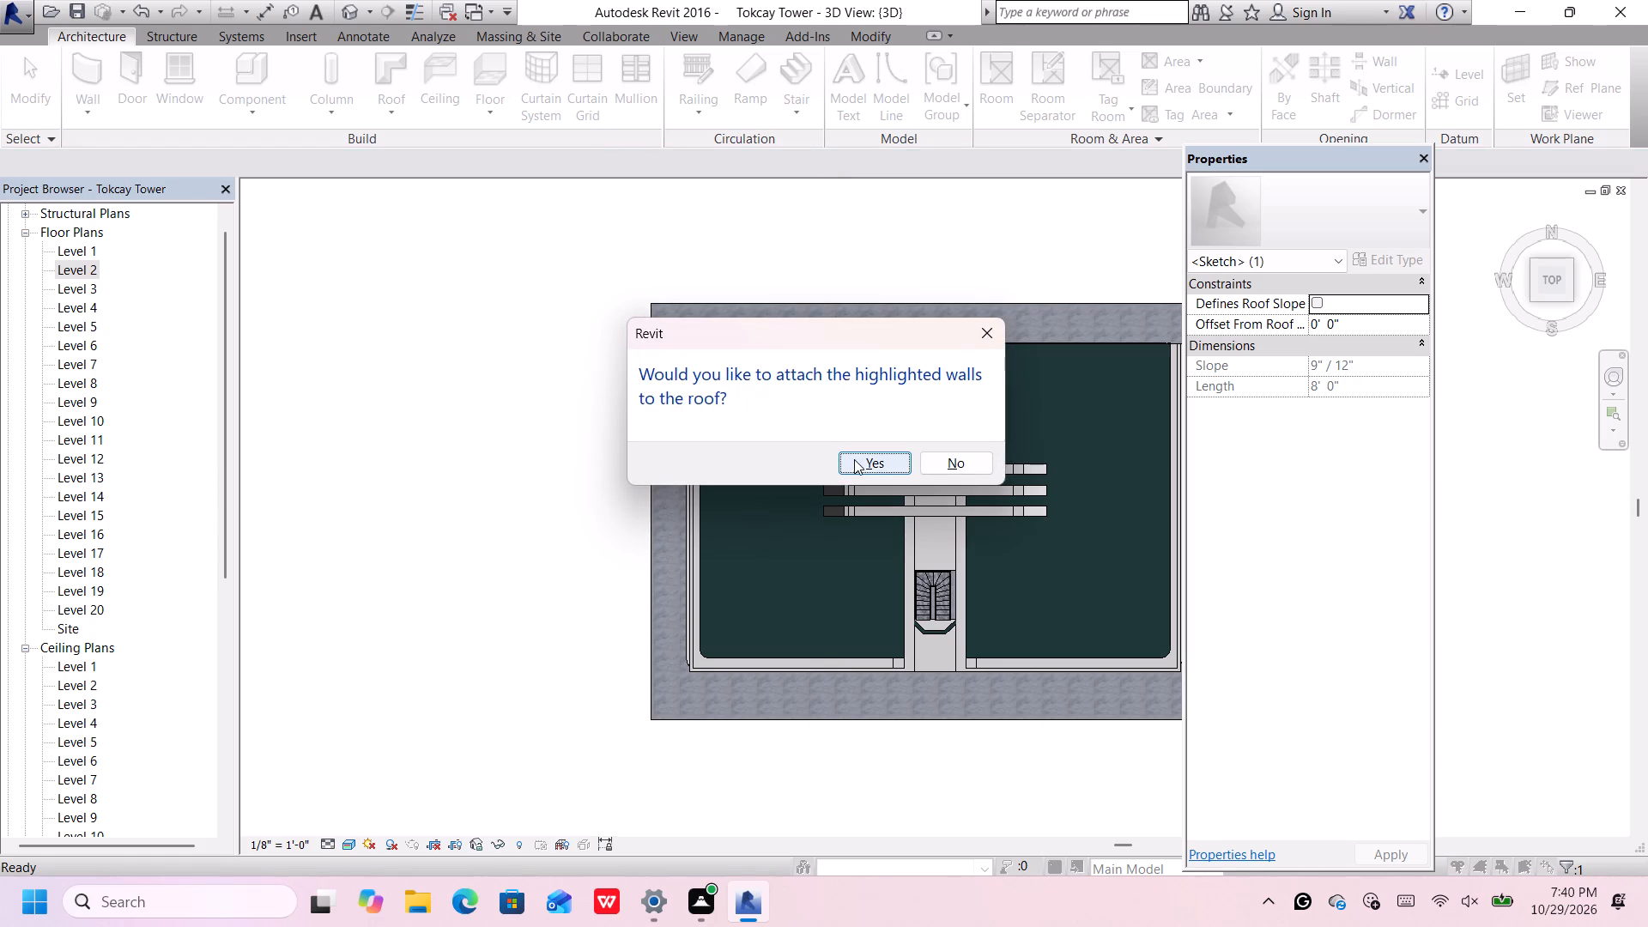
pyautogui.click(942, 471)
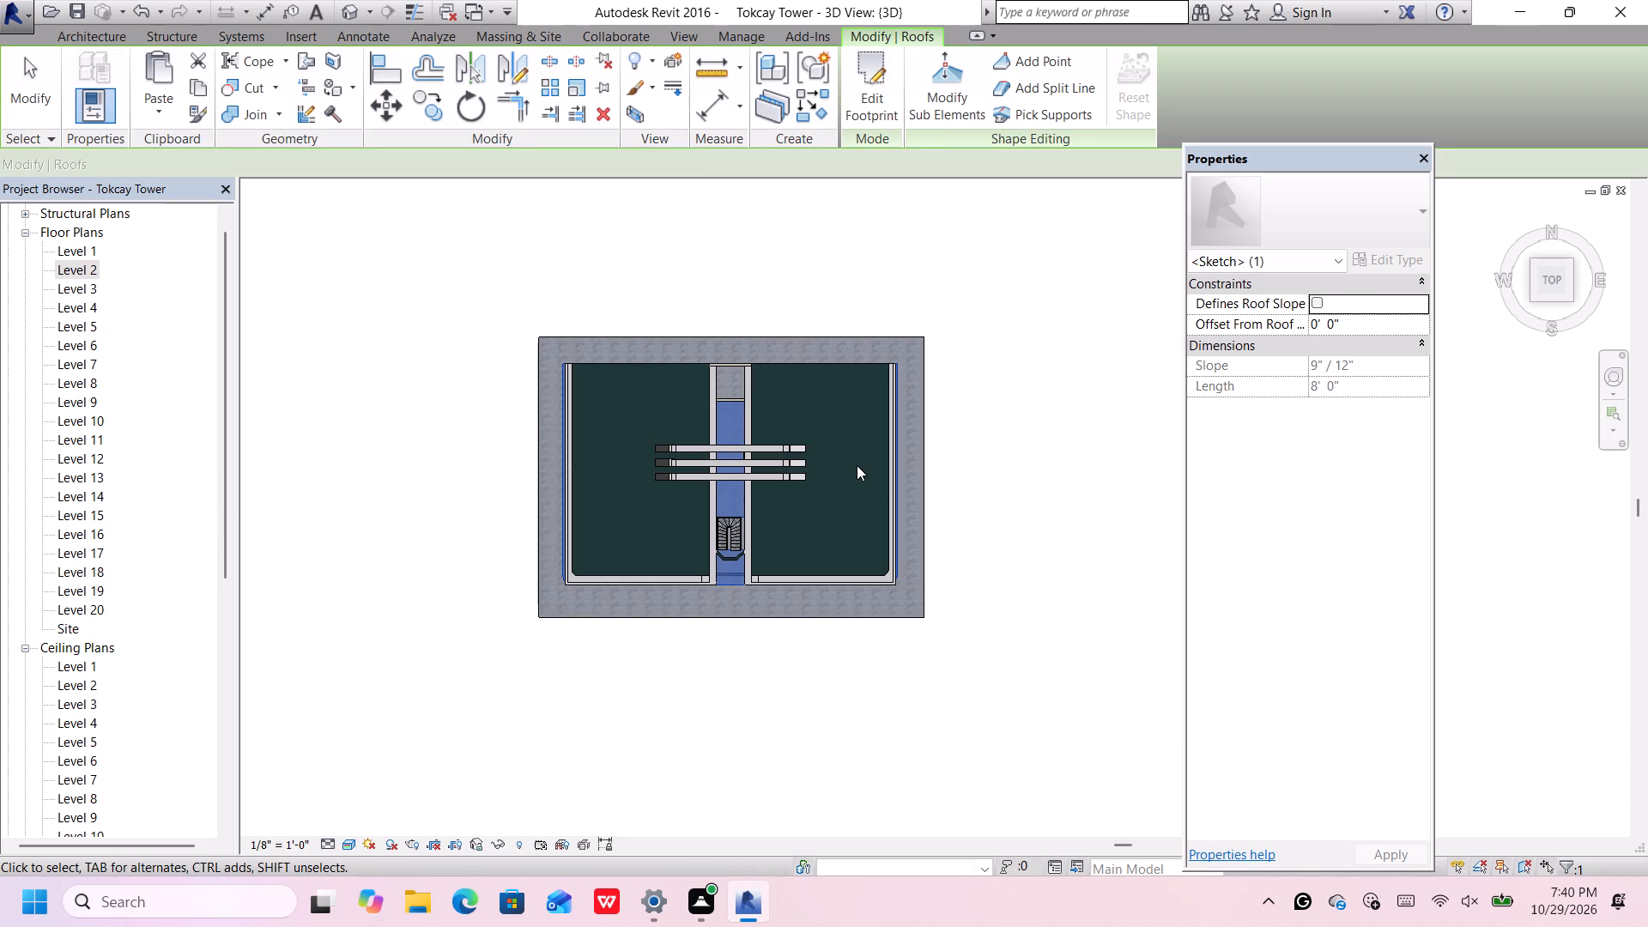
# Reopen the same roof's footprint and move the stair opening's east edge in to the stair, making the opening 7' 1" wide.
pyautogui.scroll(11, 736, 533)
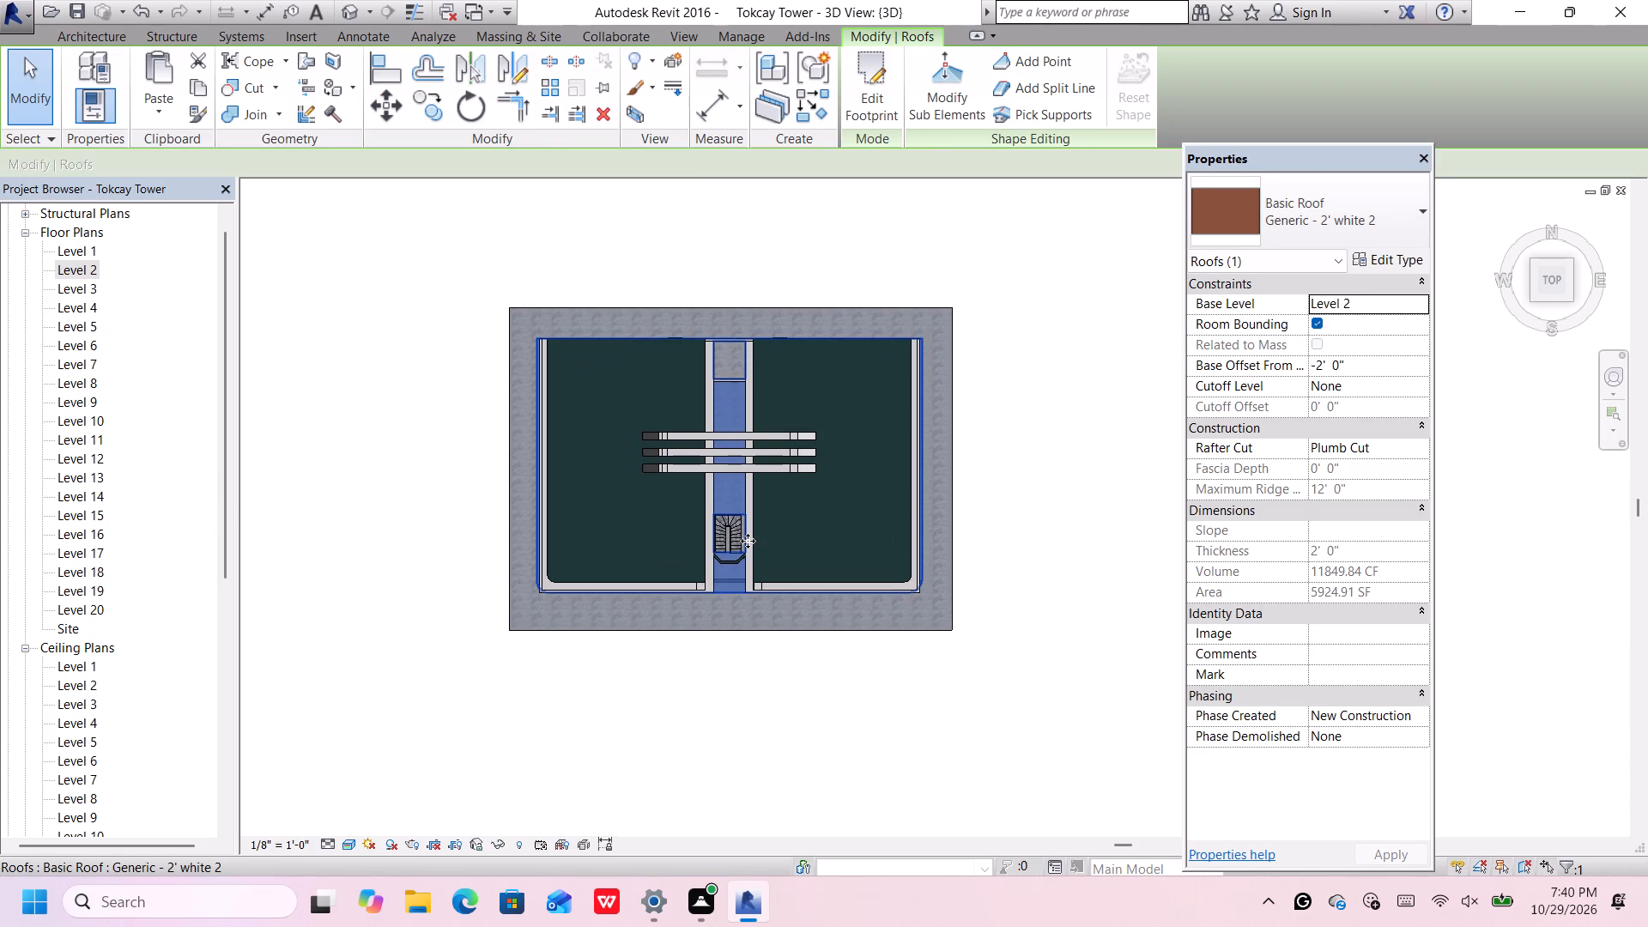
pyautogui.scroll(8, 748, 541)
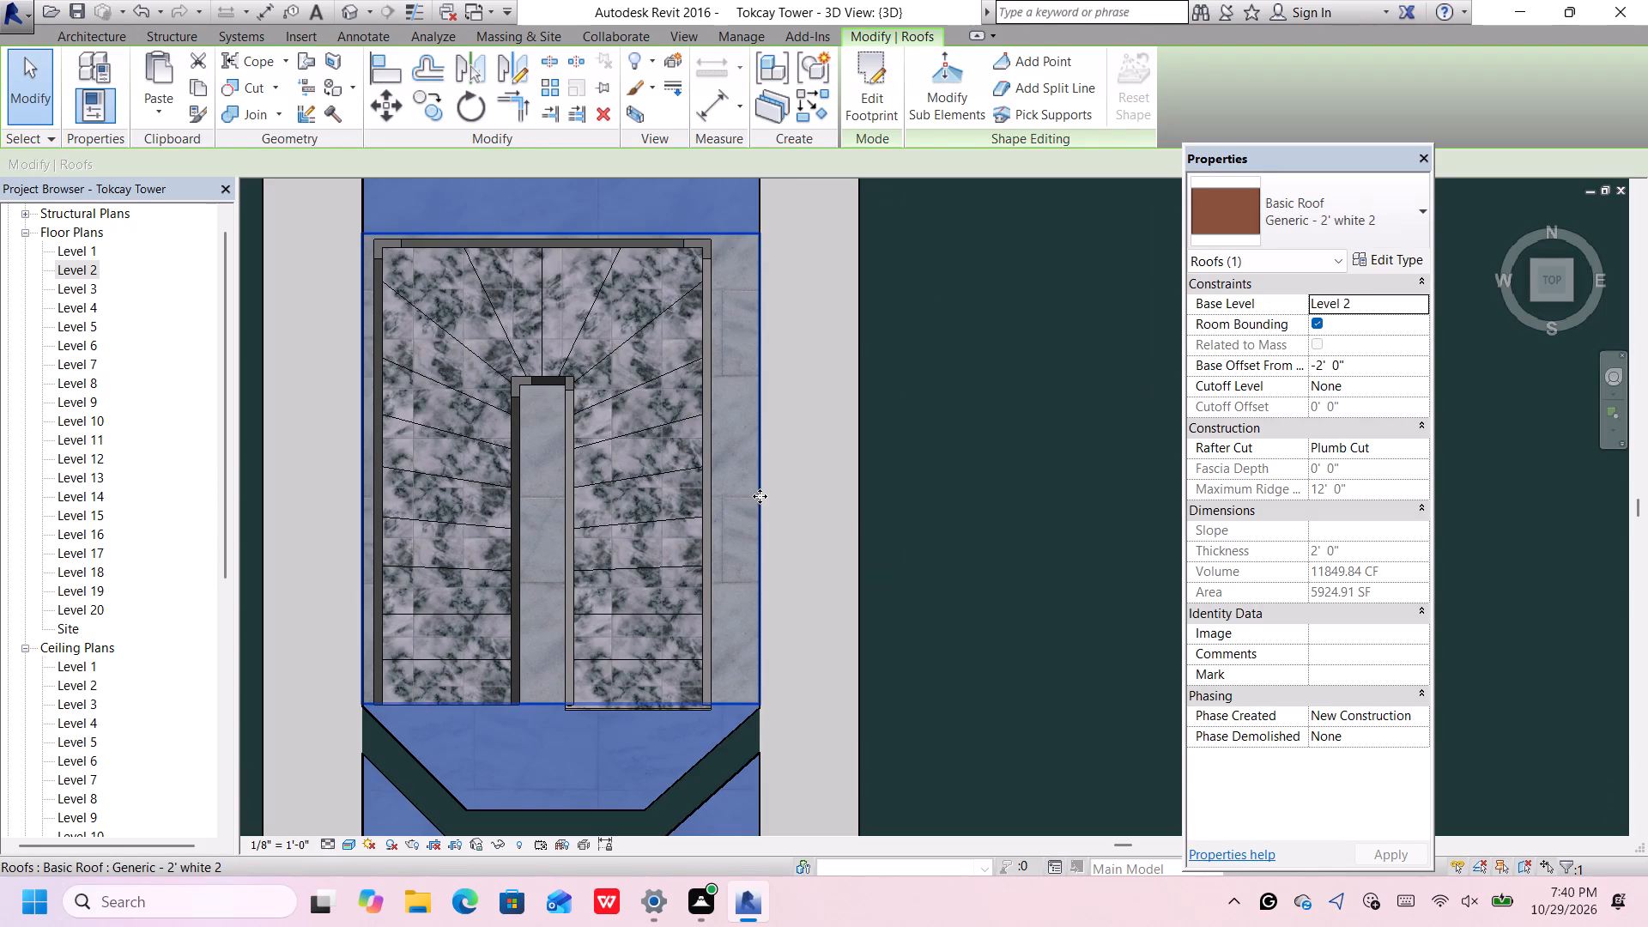
pyautogui.click(760, 496)
pyautogui.doubleClick(760, 496)
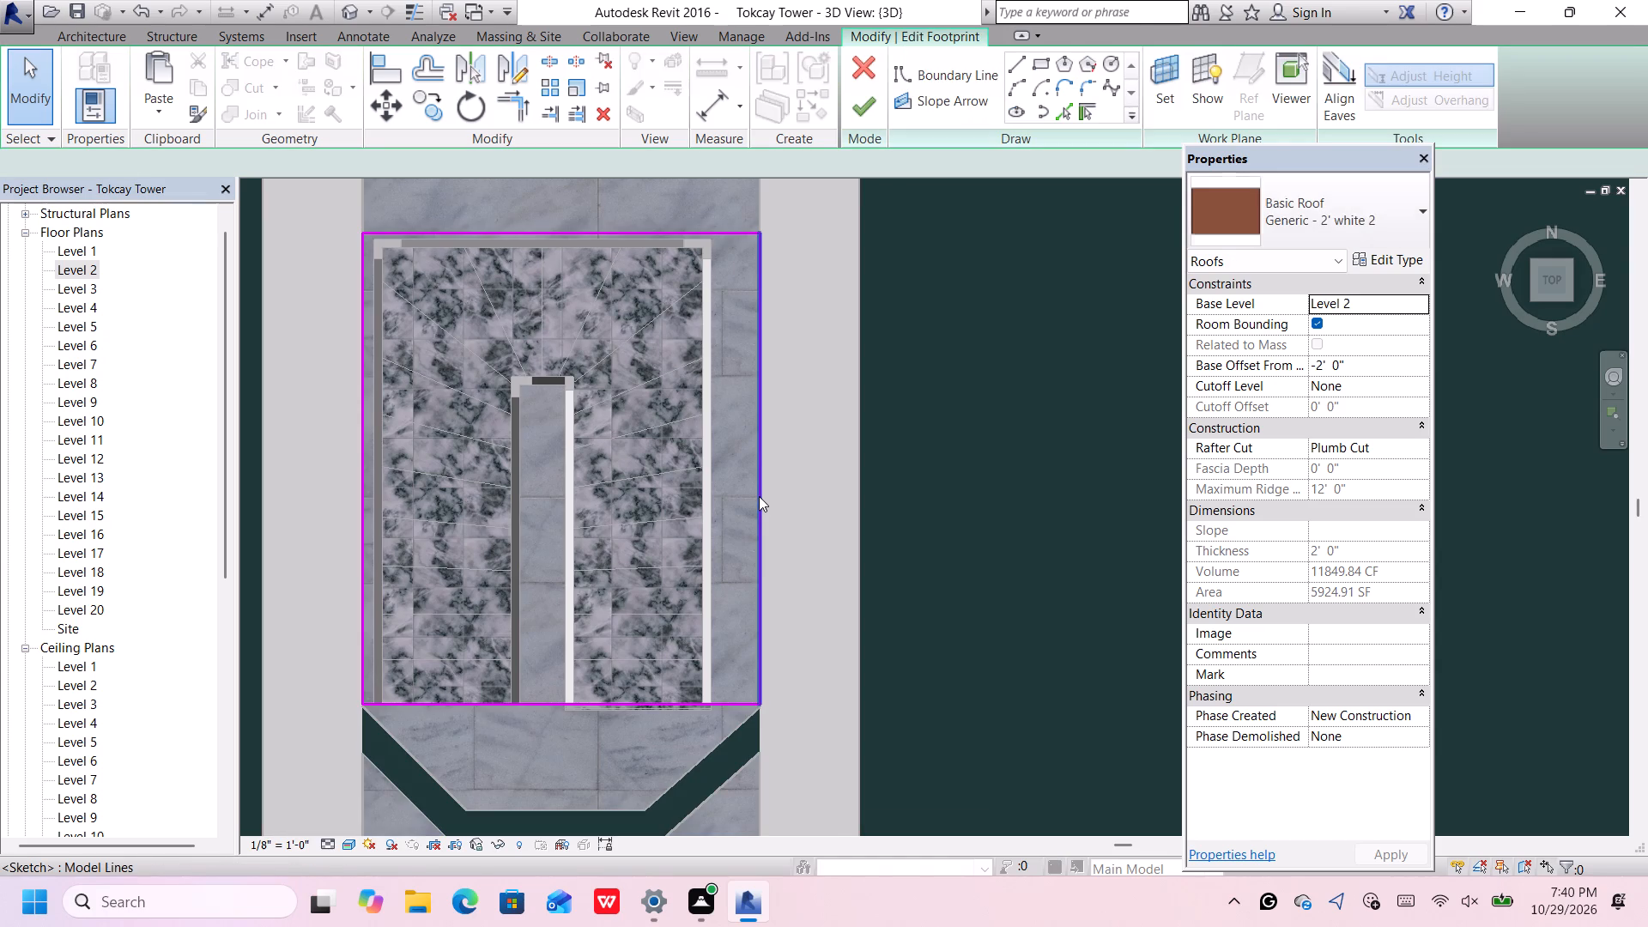
pyautogui.click(759, 495)
pyautogui.press('Left')
pyautogui.press('Left')
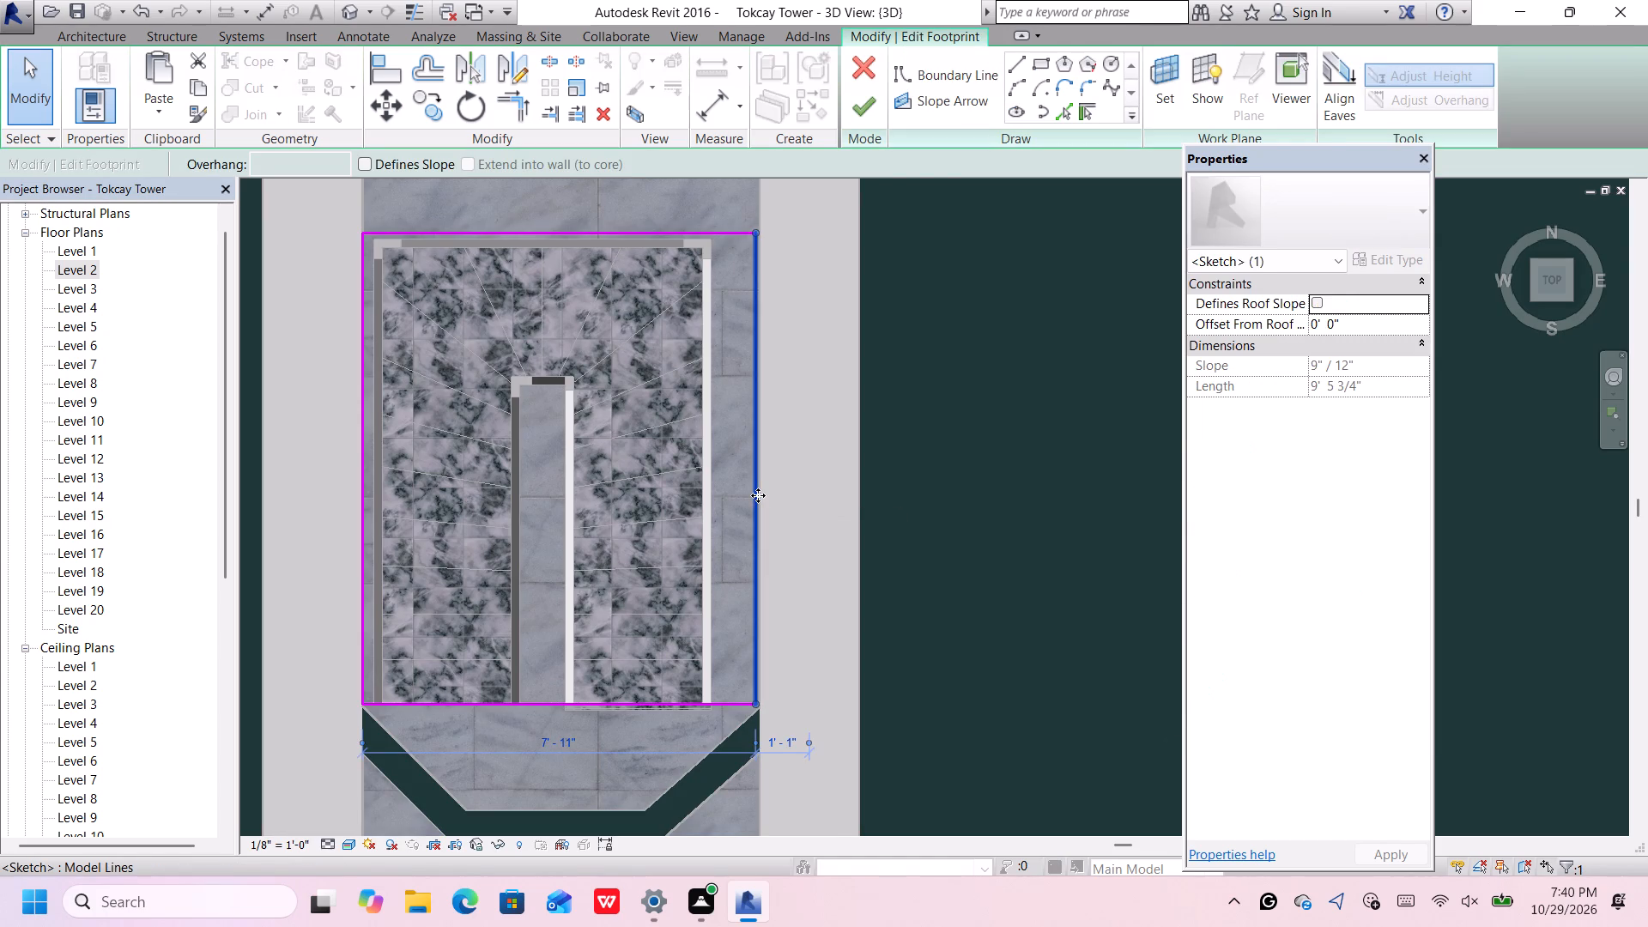
pyautogui.press('Left')
pyautogui.press('Left')
pyautogui.press('Left')
pyautogui.press('Left')
pyautogui.press('Left')
pyautogui.press('Left')
pyautogui.press('Left')
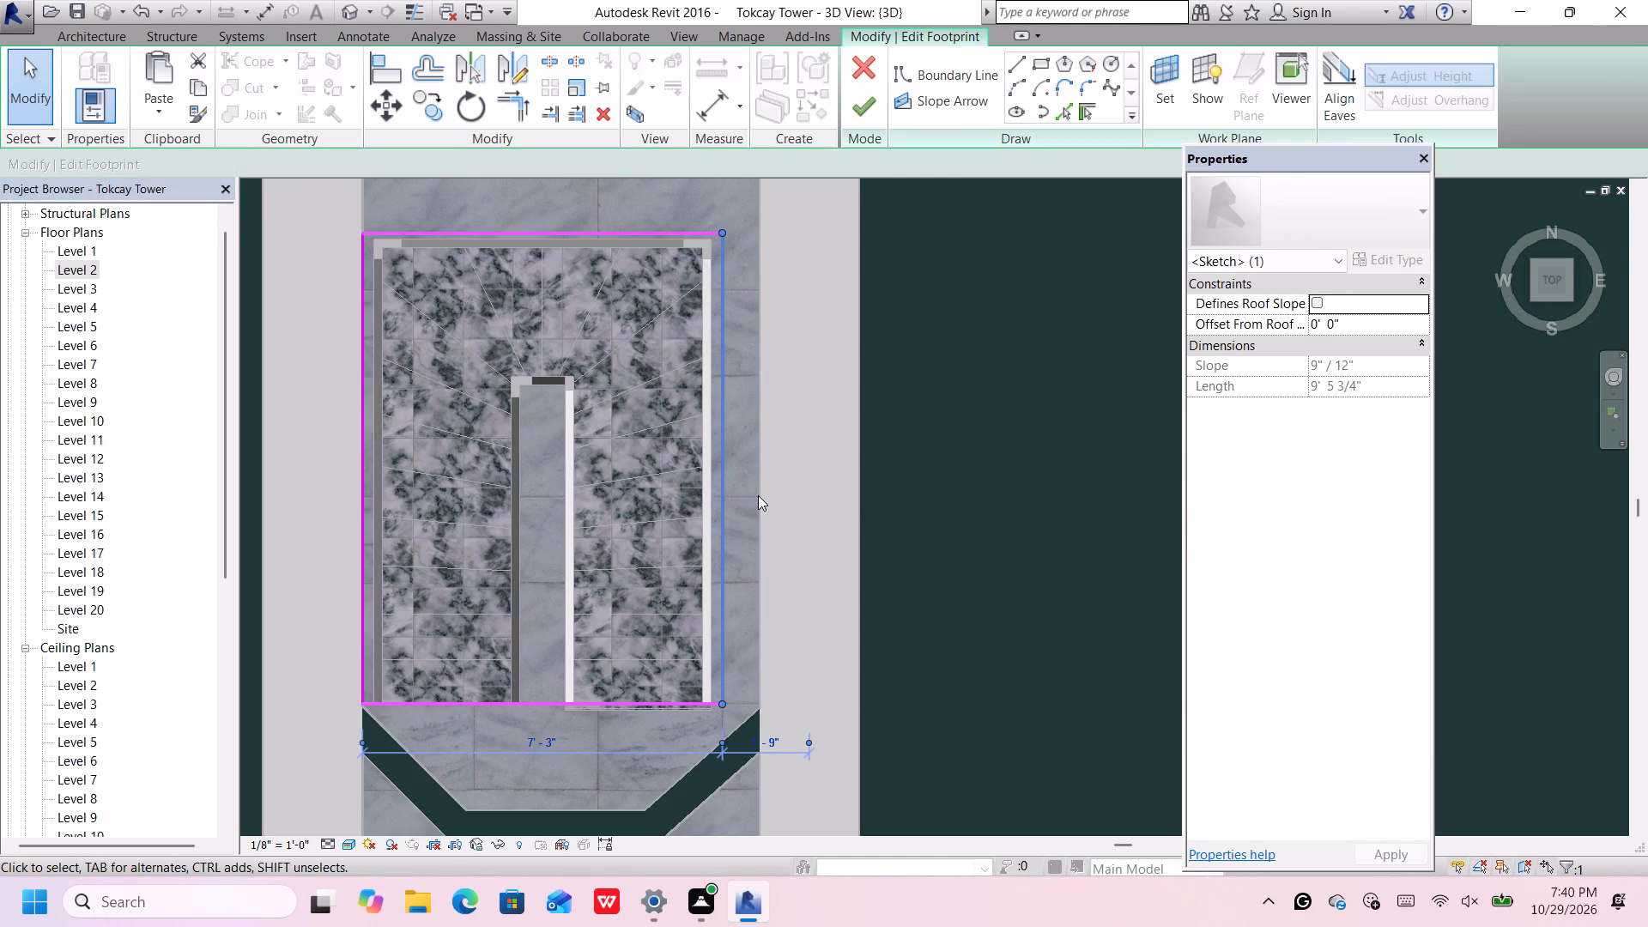
pyautogui.press('Left')
pyautogui.press('Left')
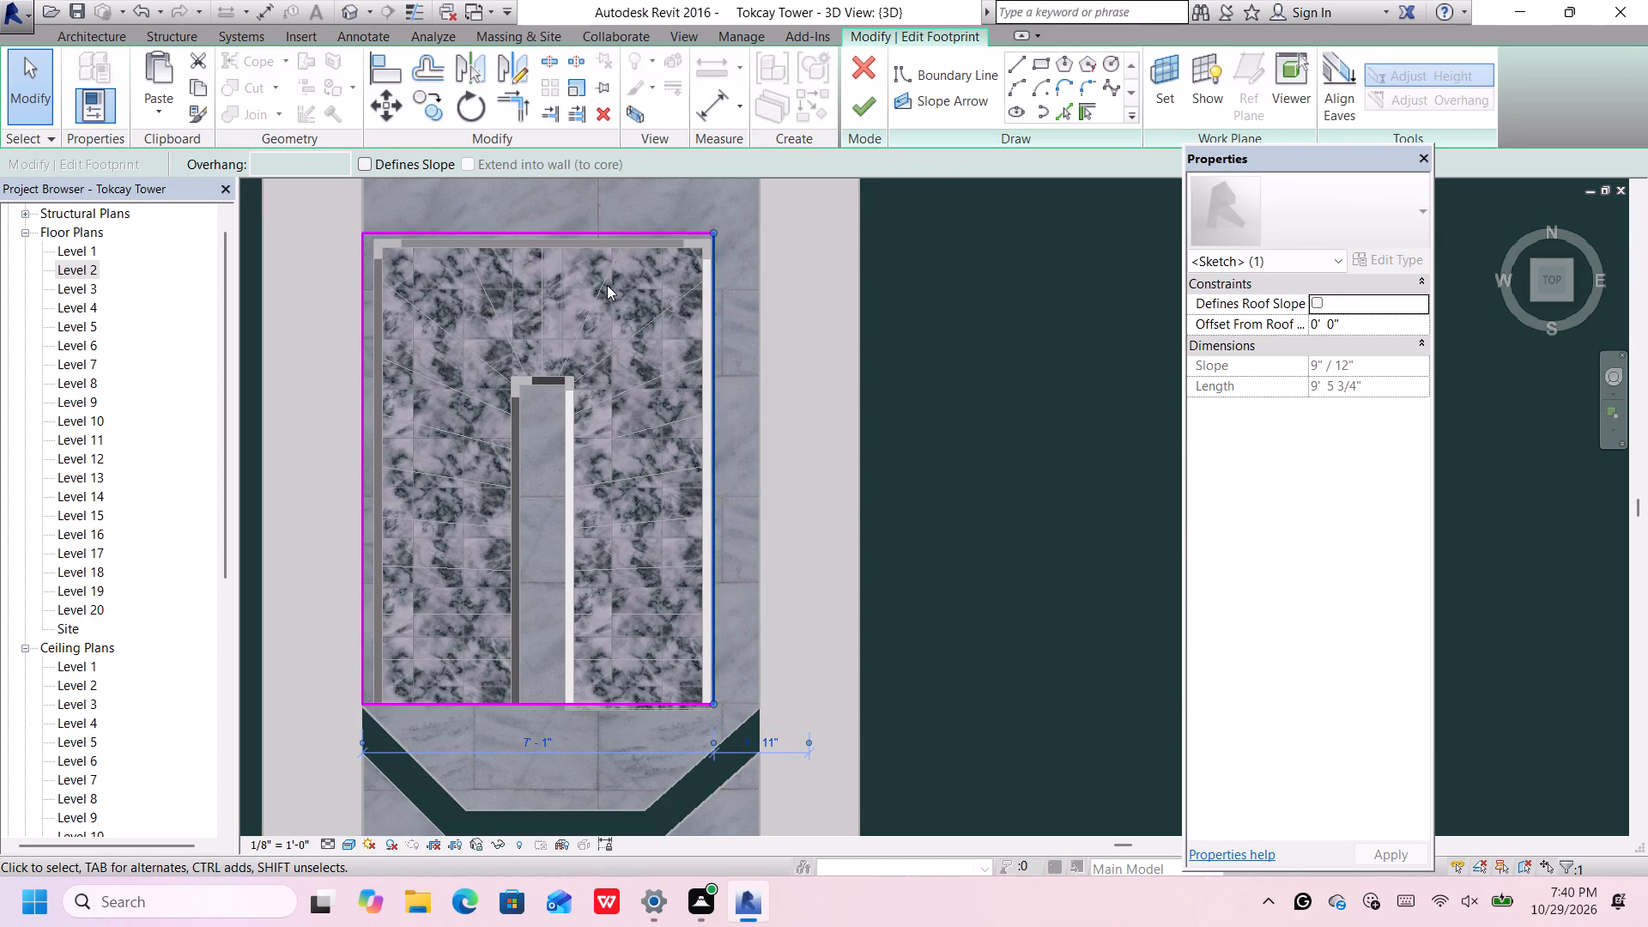
# Shift the stair opening's north and south edges each 1" south to match the stair's ends.
pyautogui.click(612, 228)
pyautogui.press('Down')
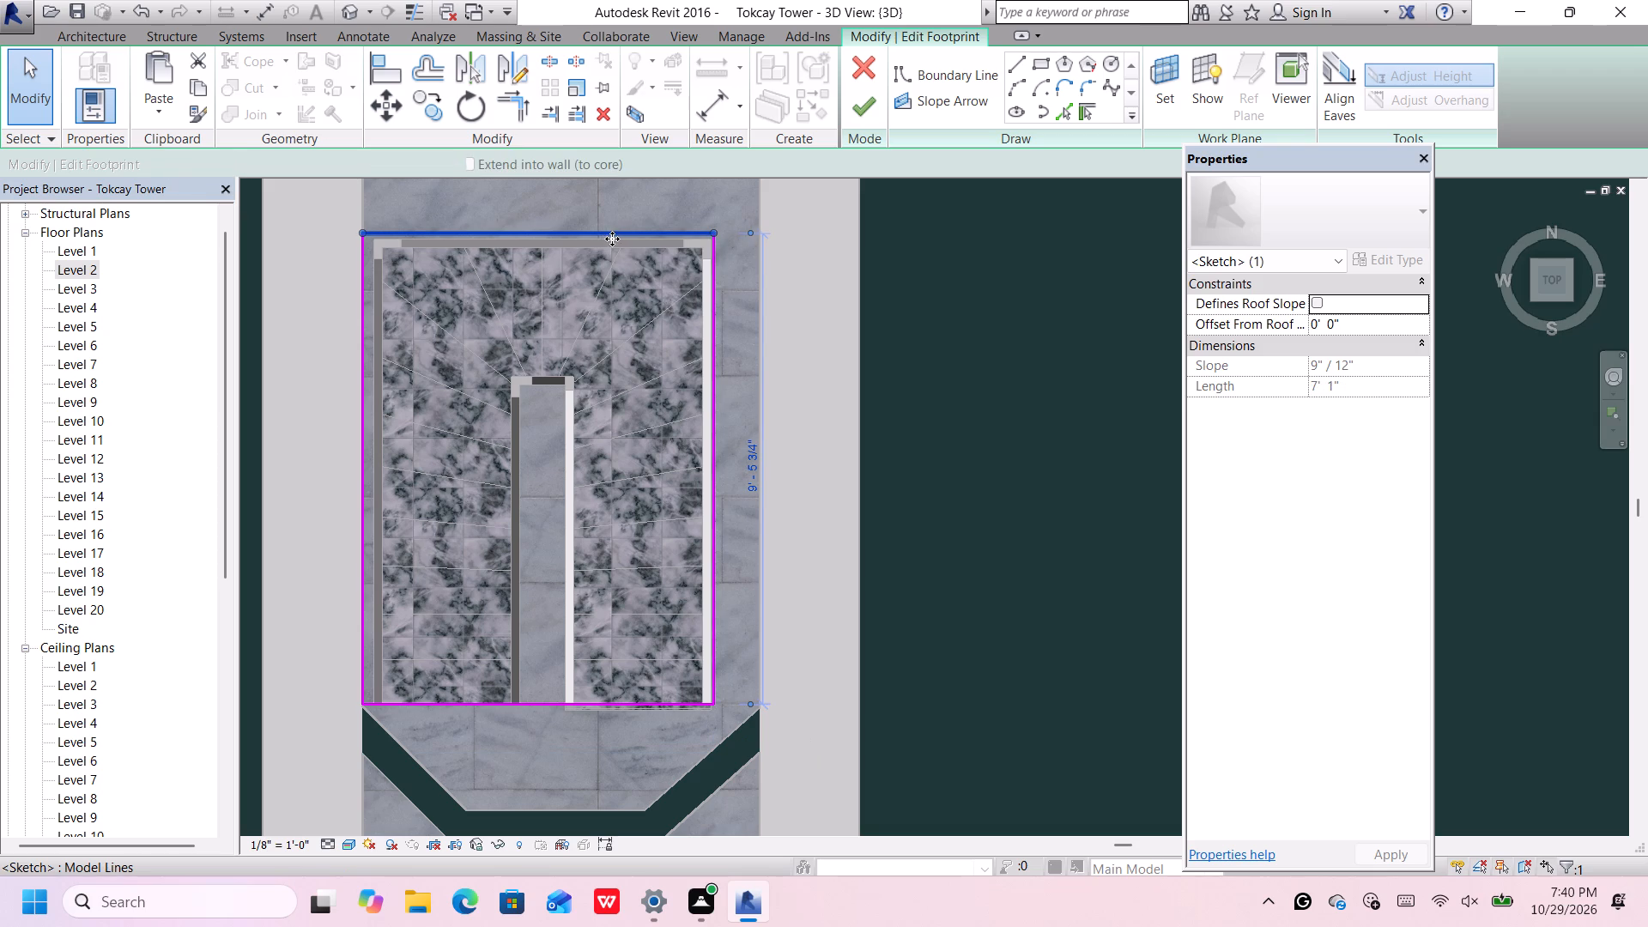
pyautogui.click(530, 703)
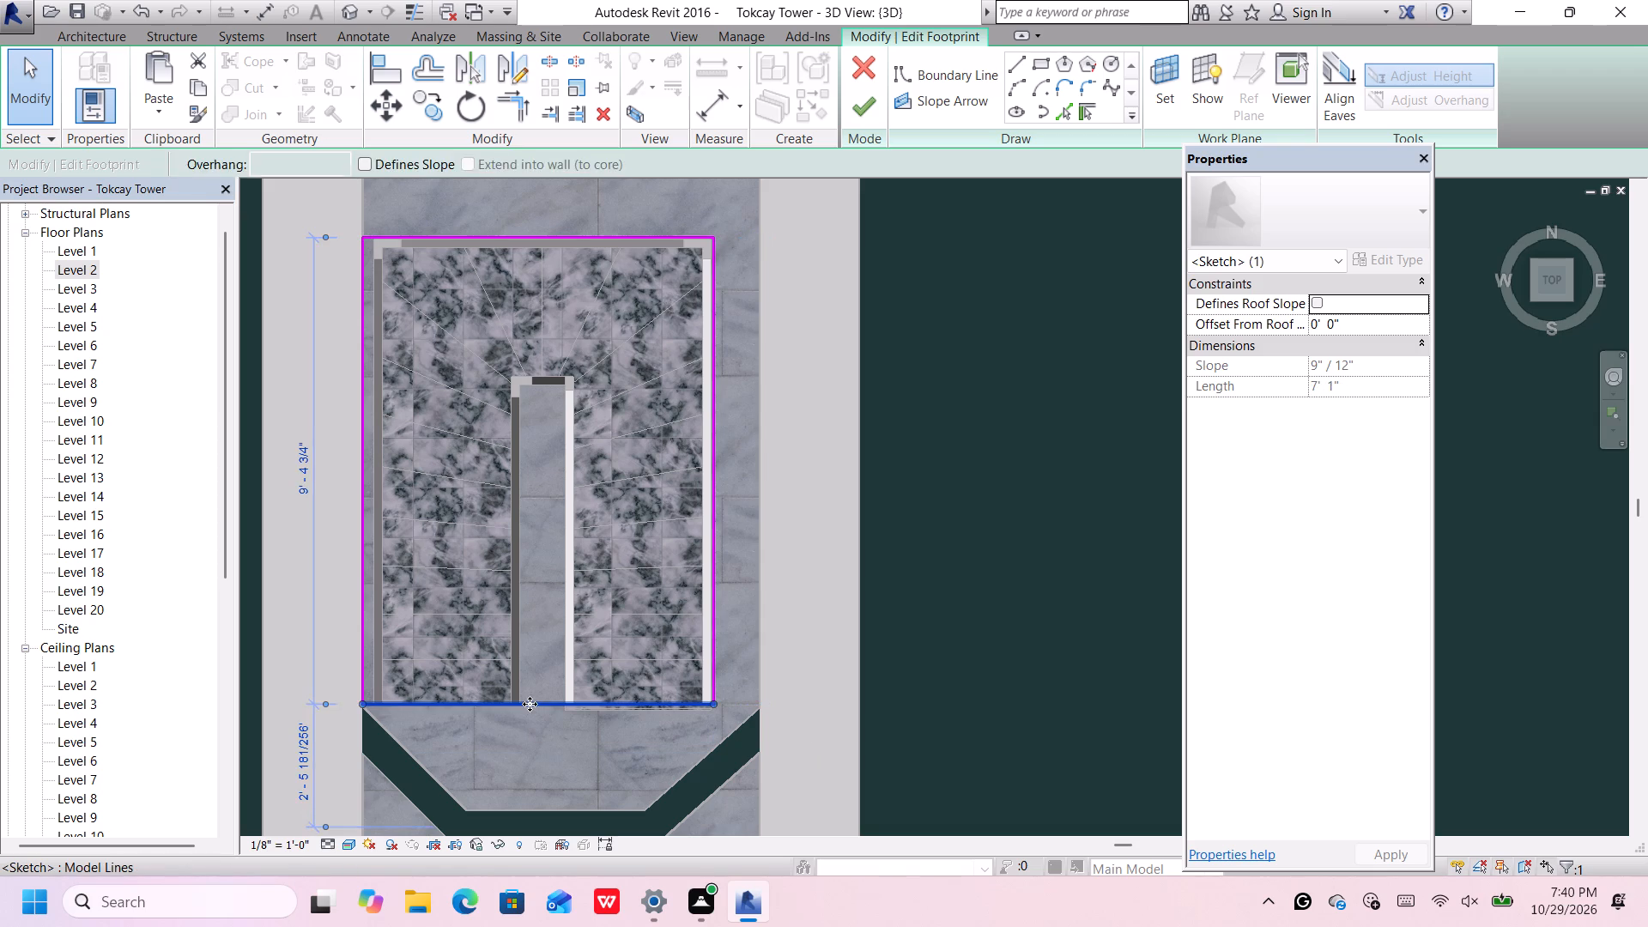
pyautogui.press('Down')
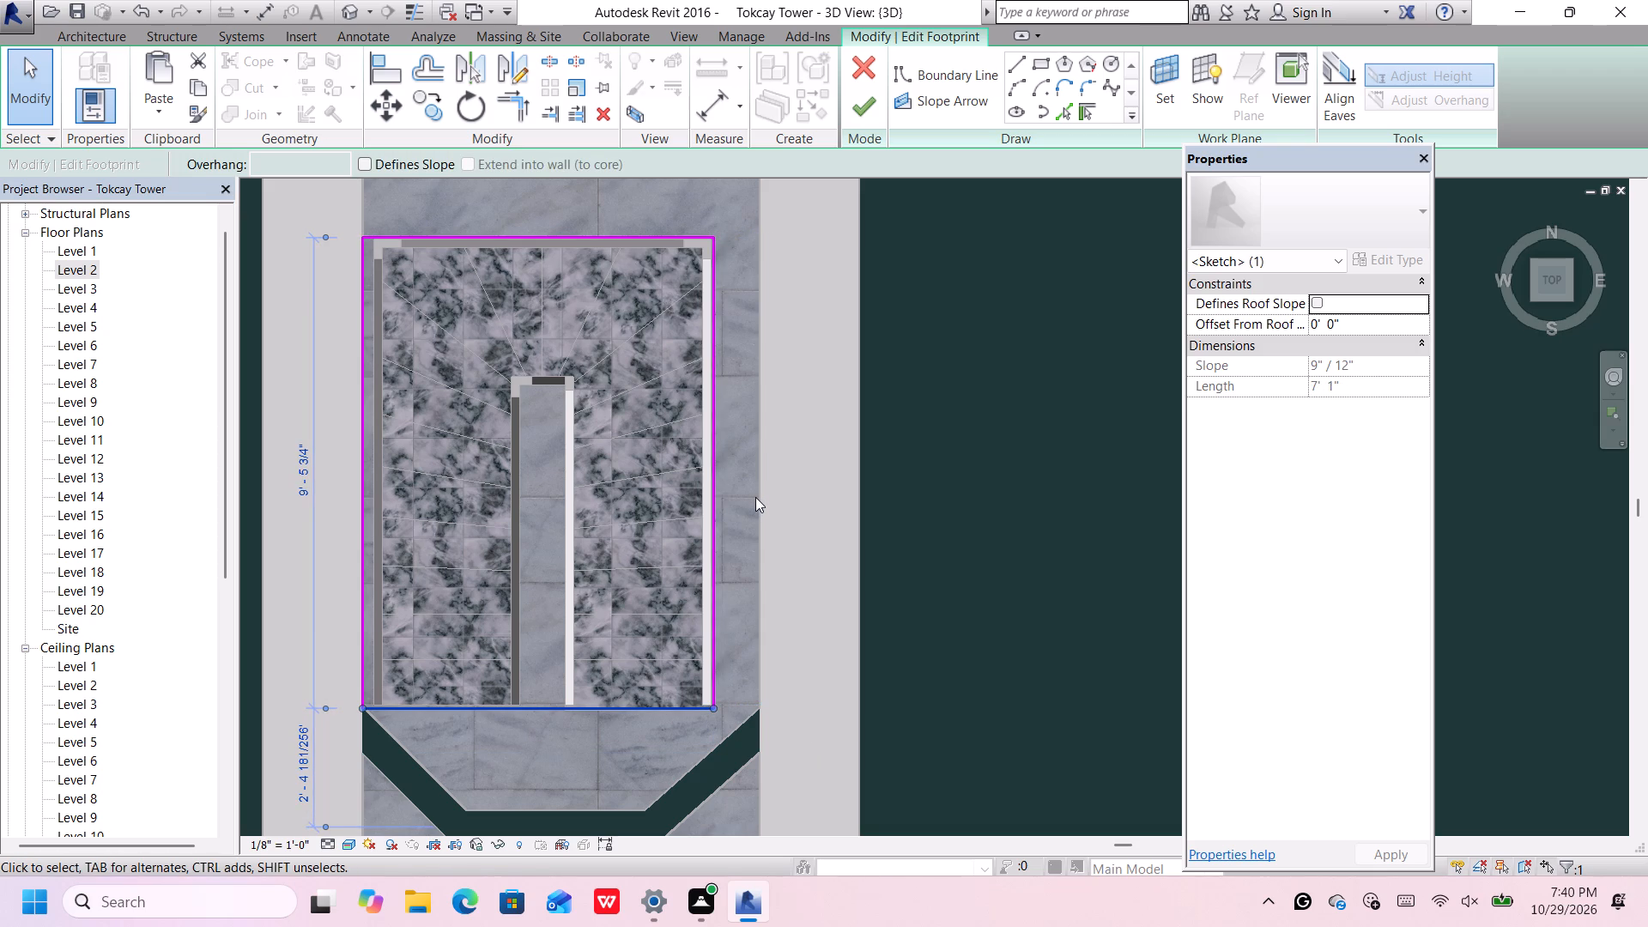
# Finish the adjusted roof footprint without attaching the highlighted walls to the roof.
pyautogui.click(863, 107)
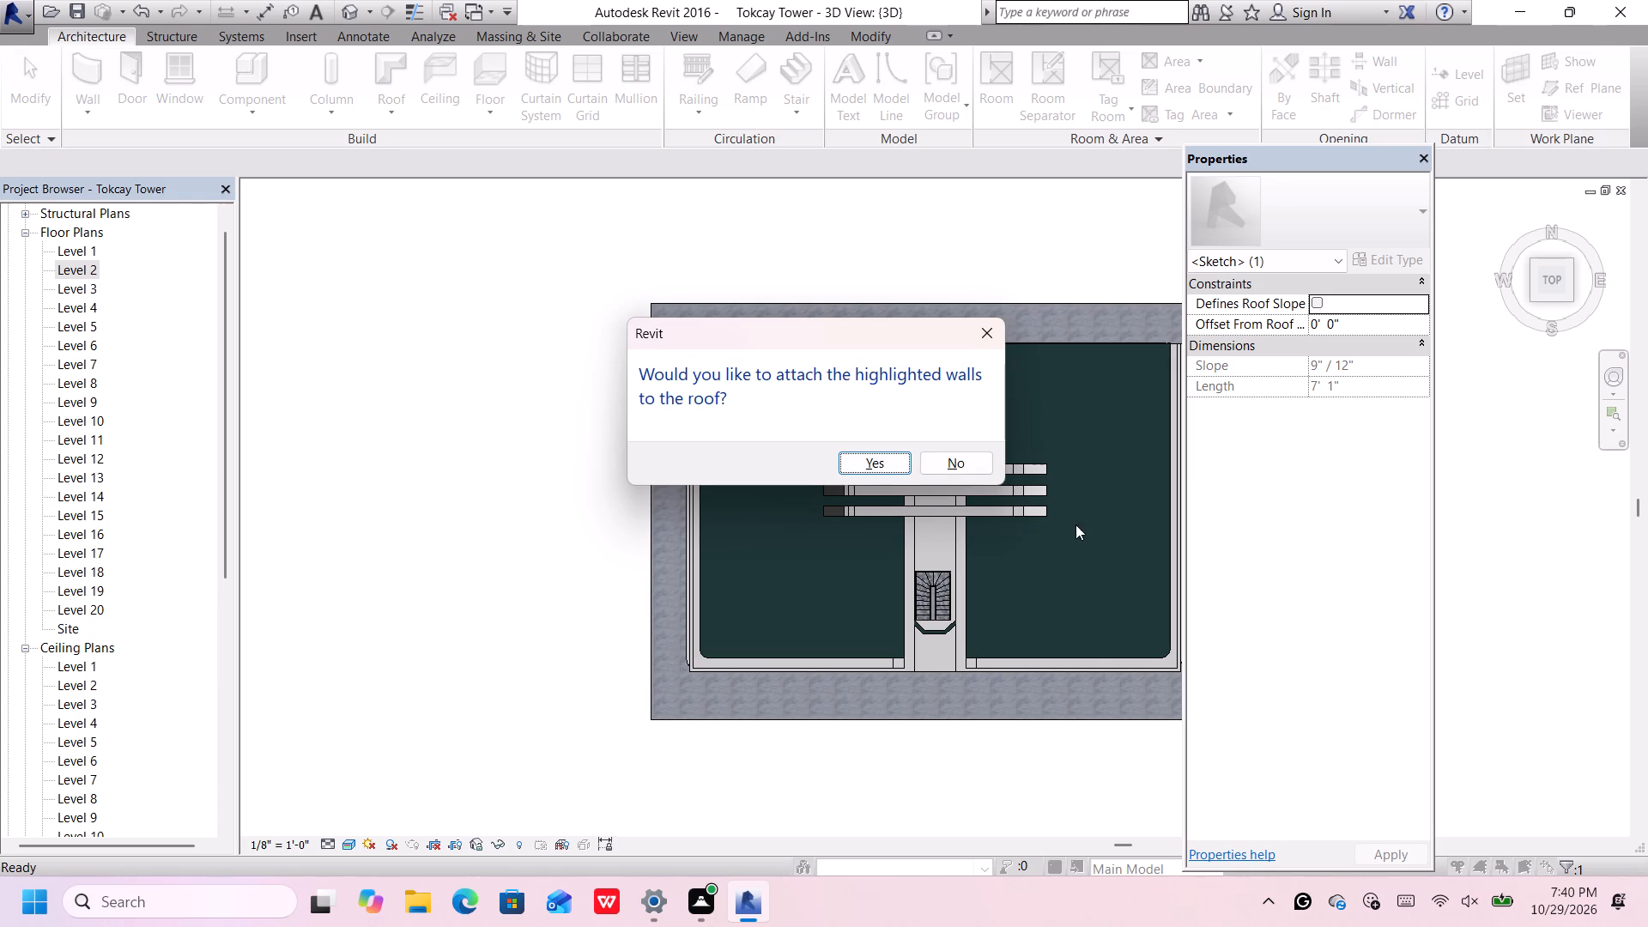
pyautogui.click(946, 457)
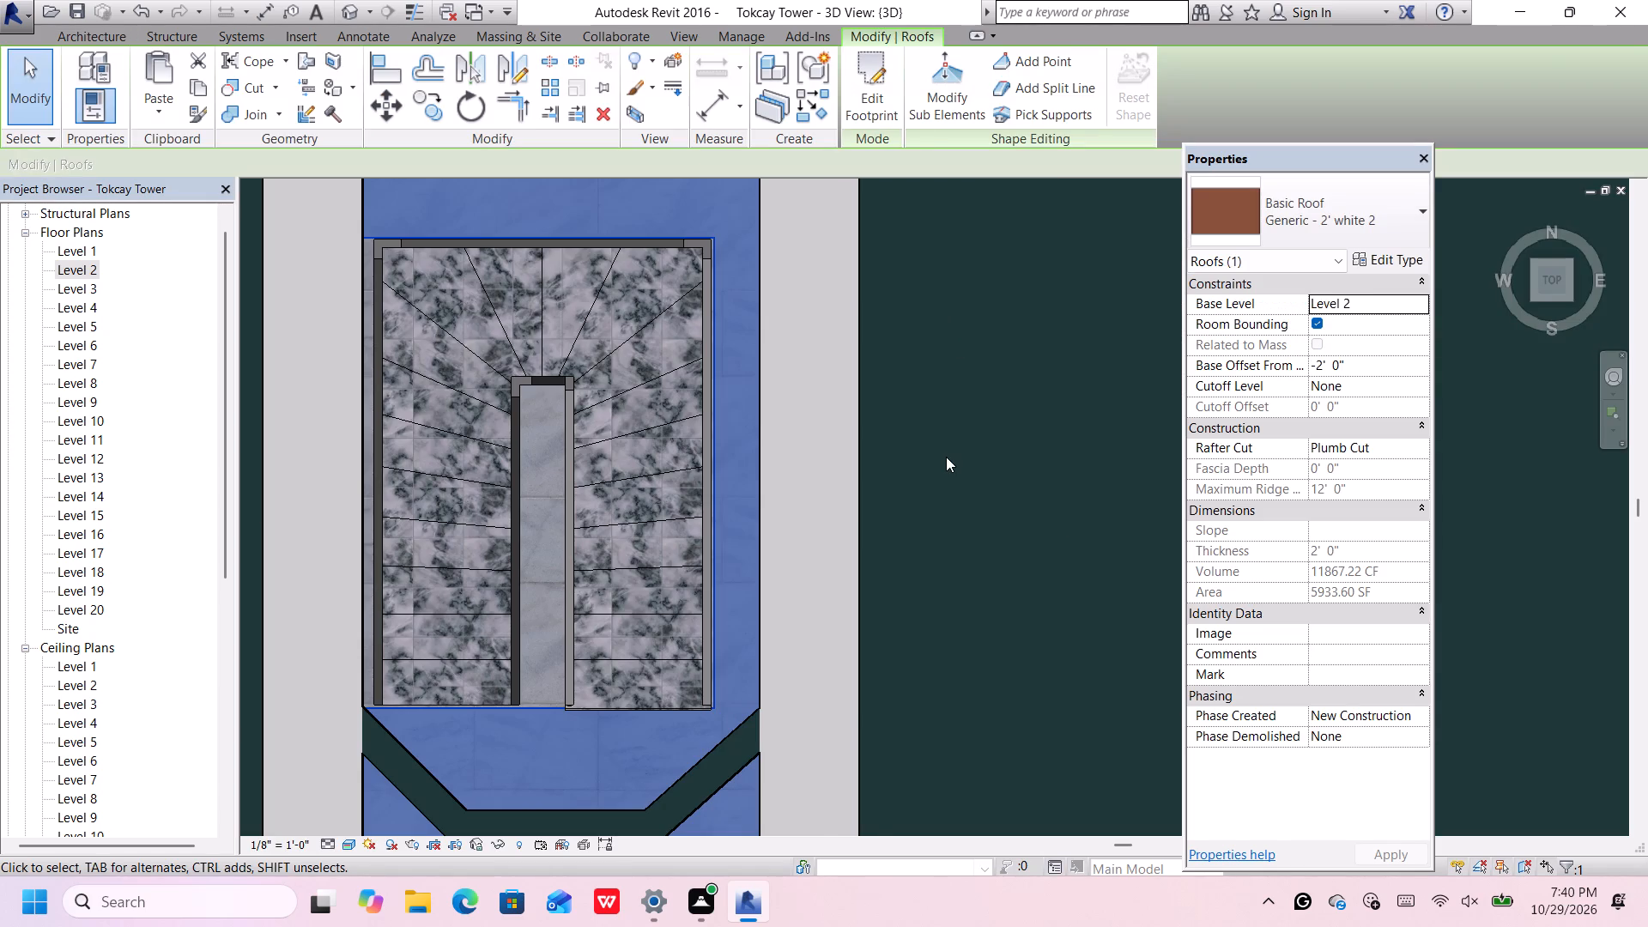
pyautogui.scroll(-18, 946, 457)
pyautogui.scroll(-3, 946, 457)
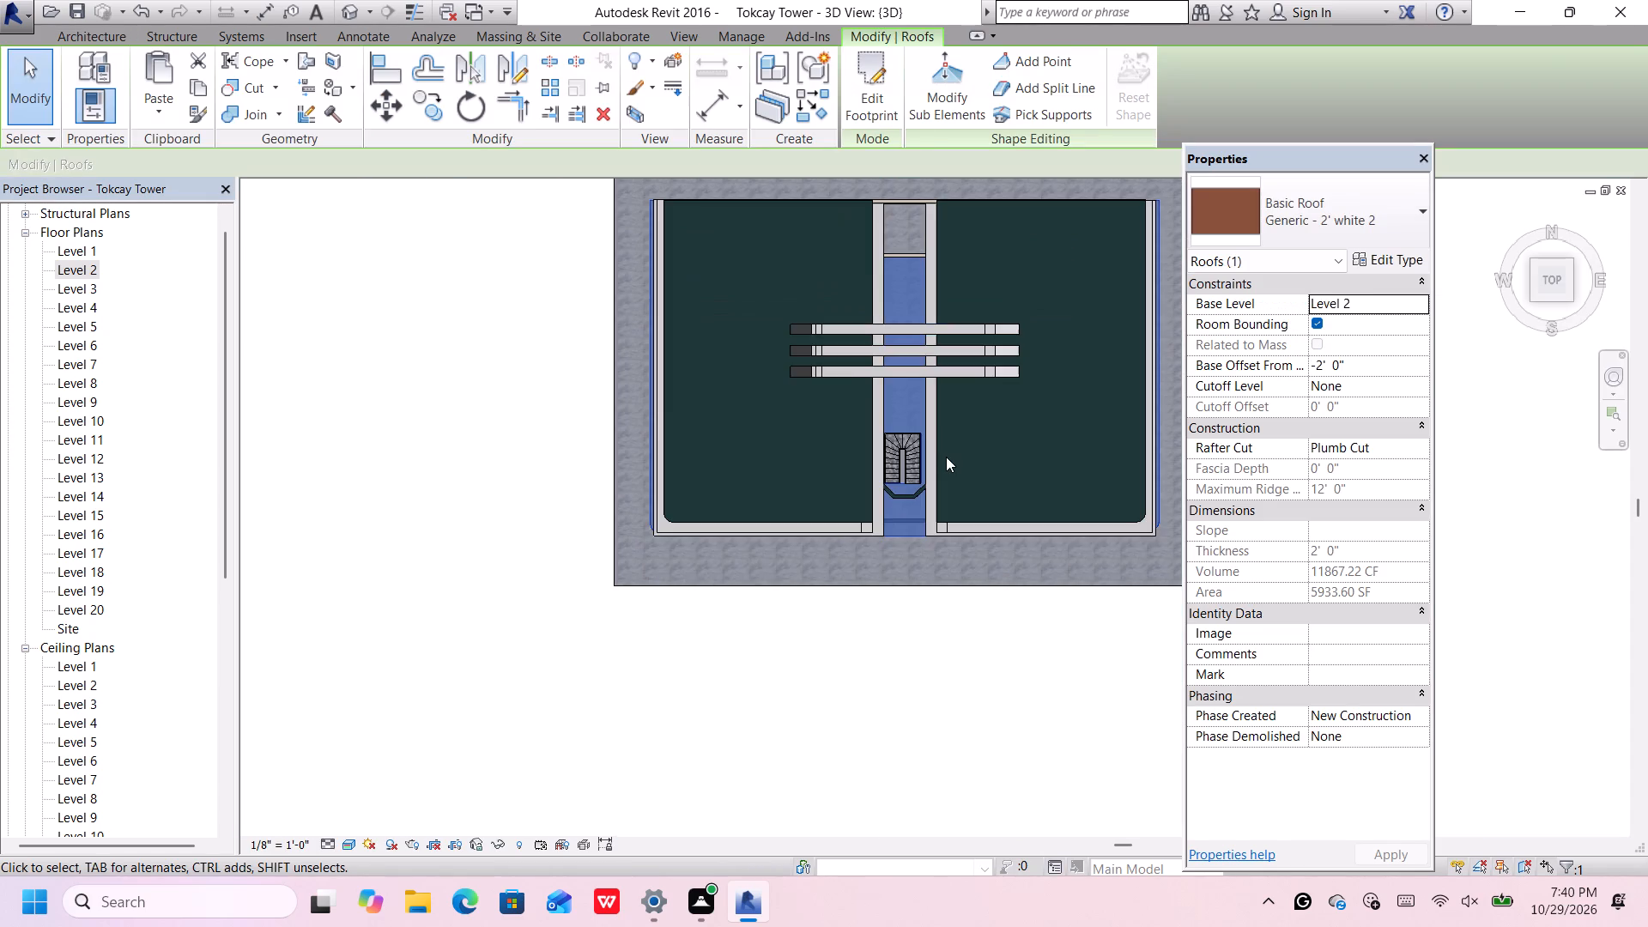
# Examine the Level 2 slab opening from above and the tower from corner and front views in 3D.
pyautogui.click(884, 694)
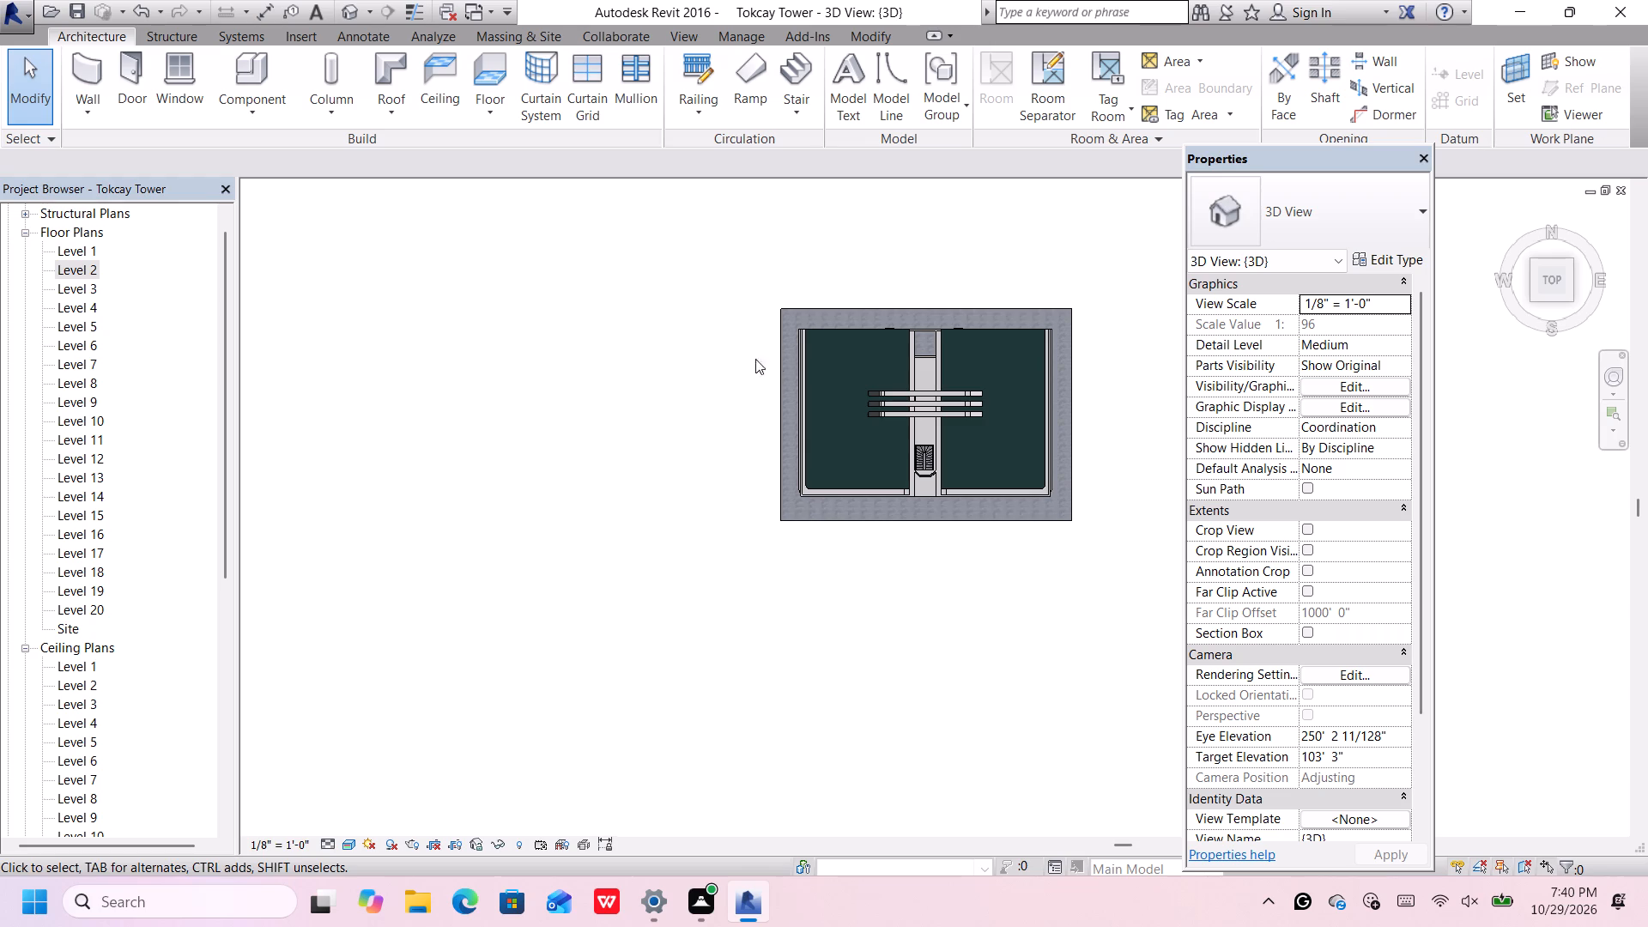
pyautogui.scroll(11, 950, 315)
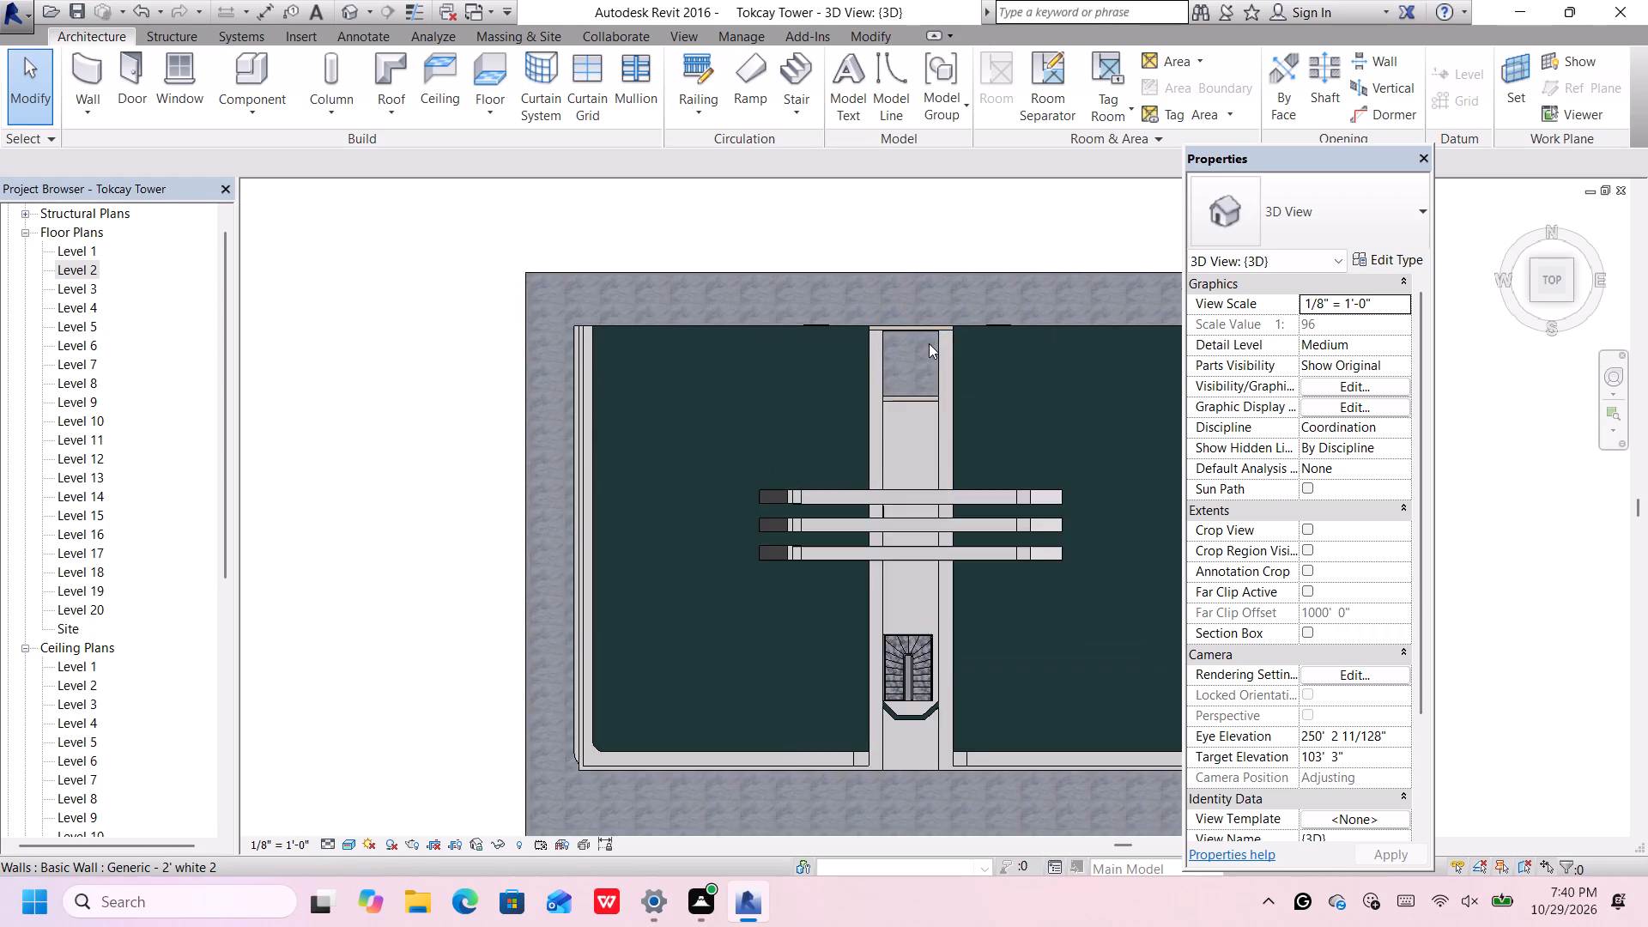
pyautogui.scroll(-1, 929, 343)
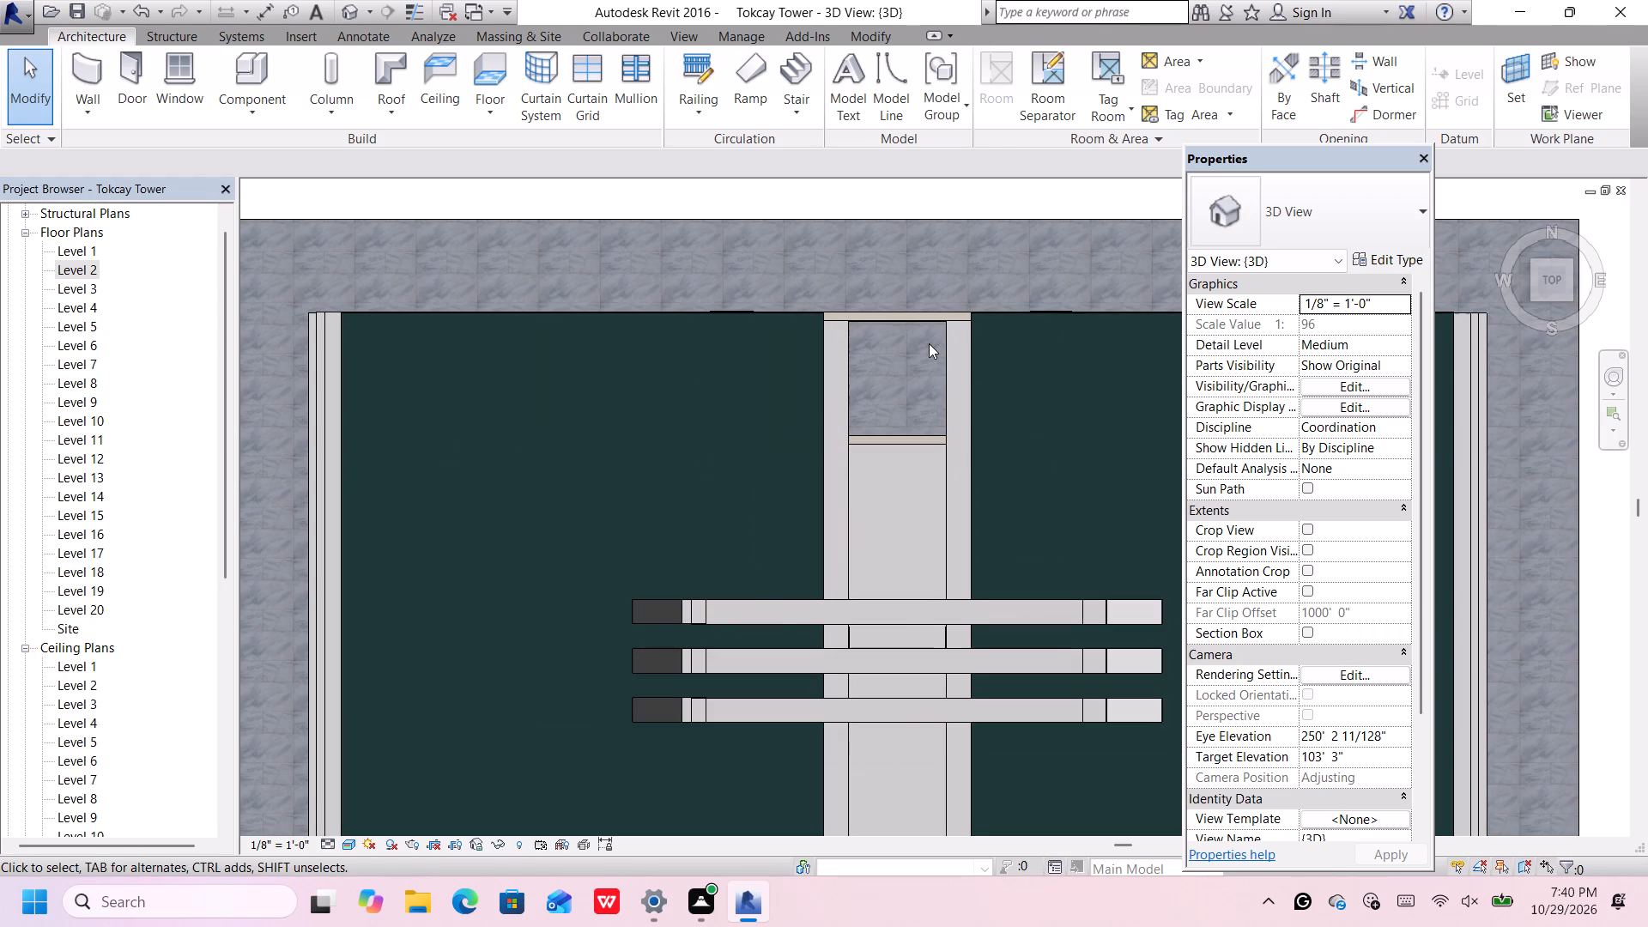
pyautogui.scroll(-4, 929, 343)
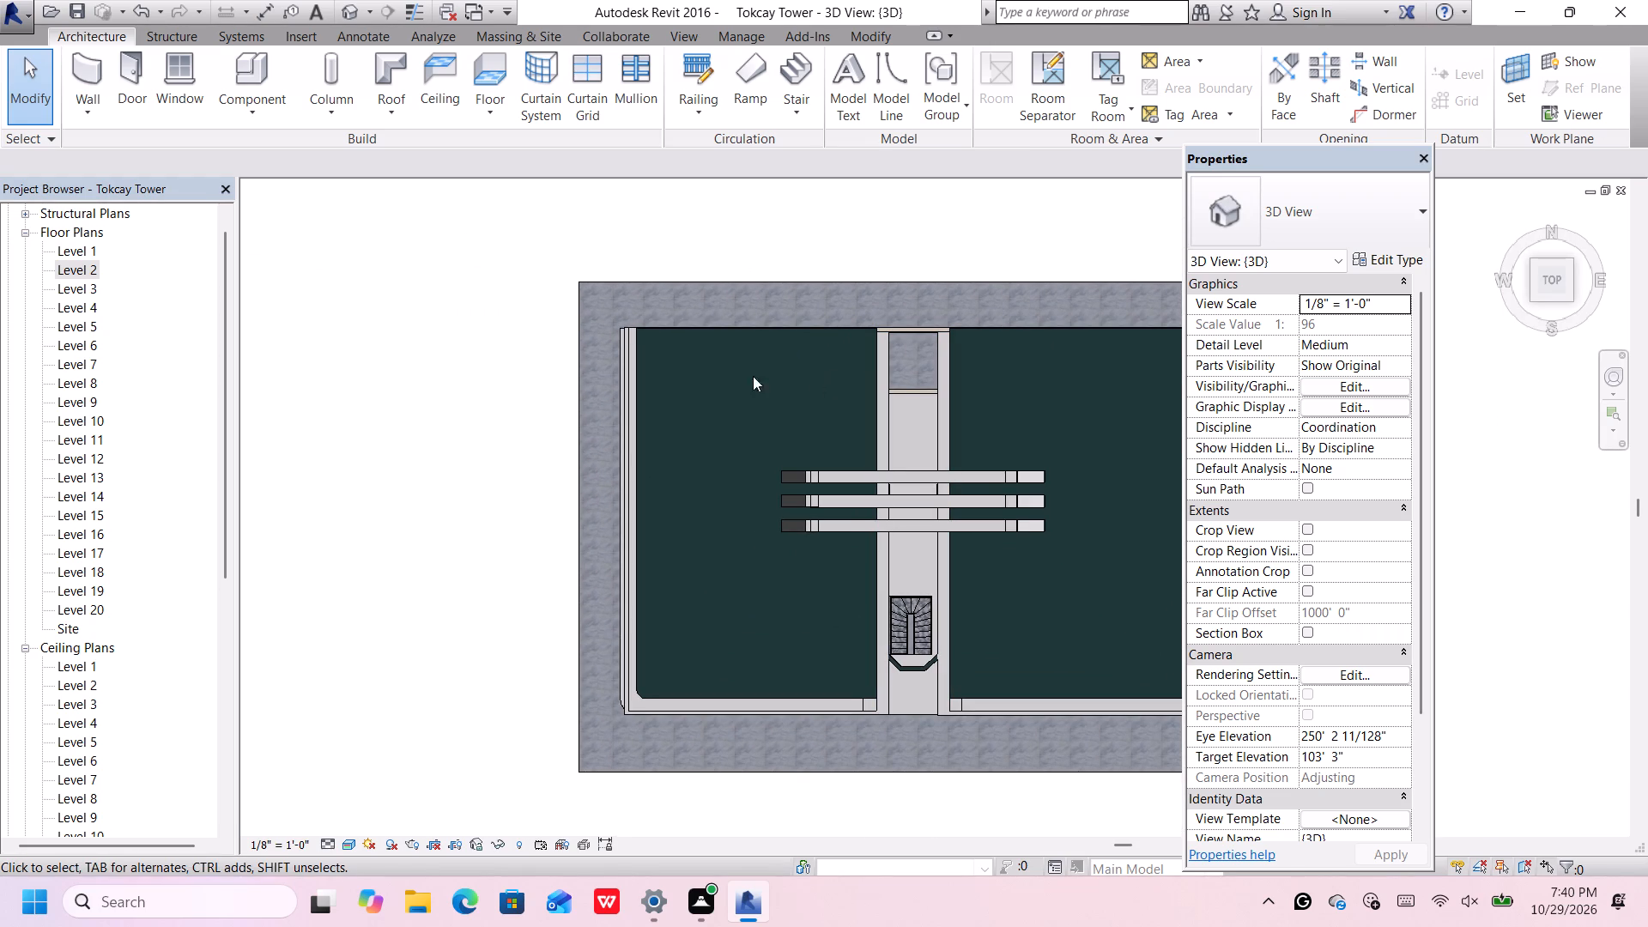
pyautogui.click(348, 11)
pyautogui.click(1535, 298)
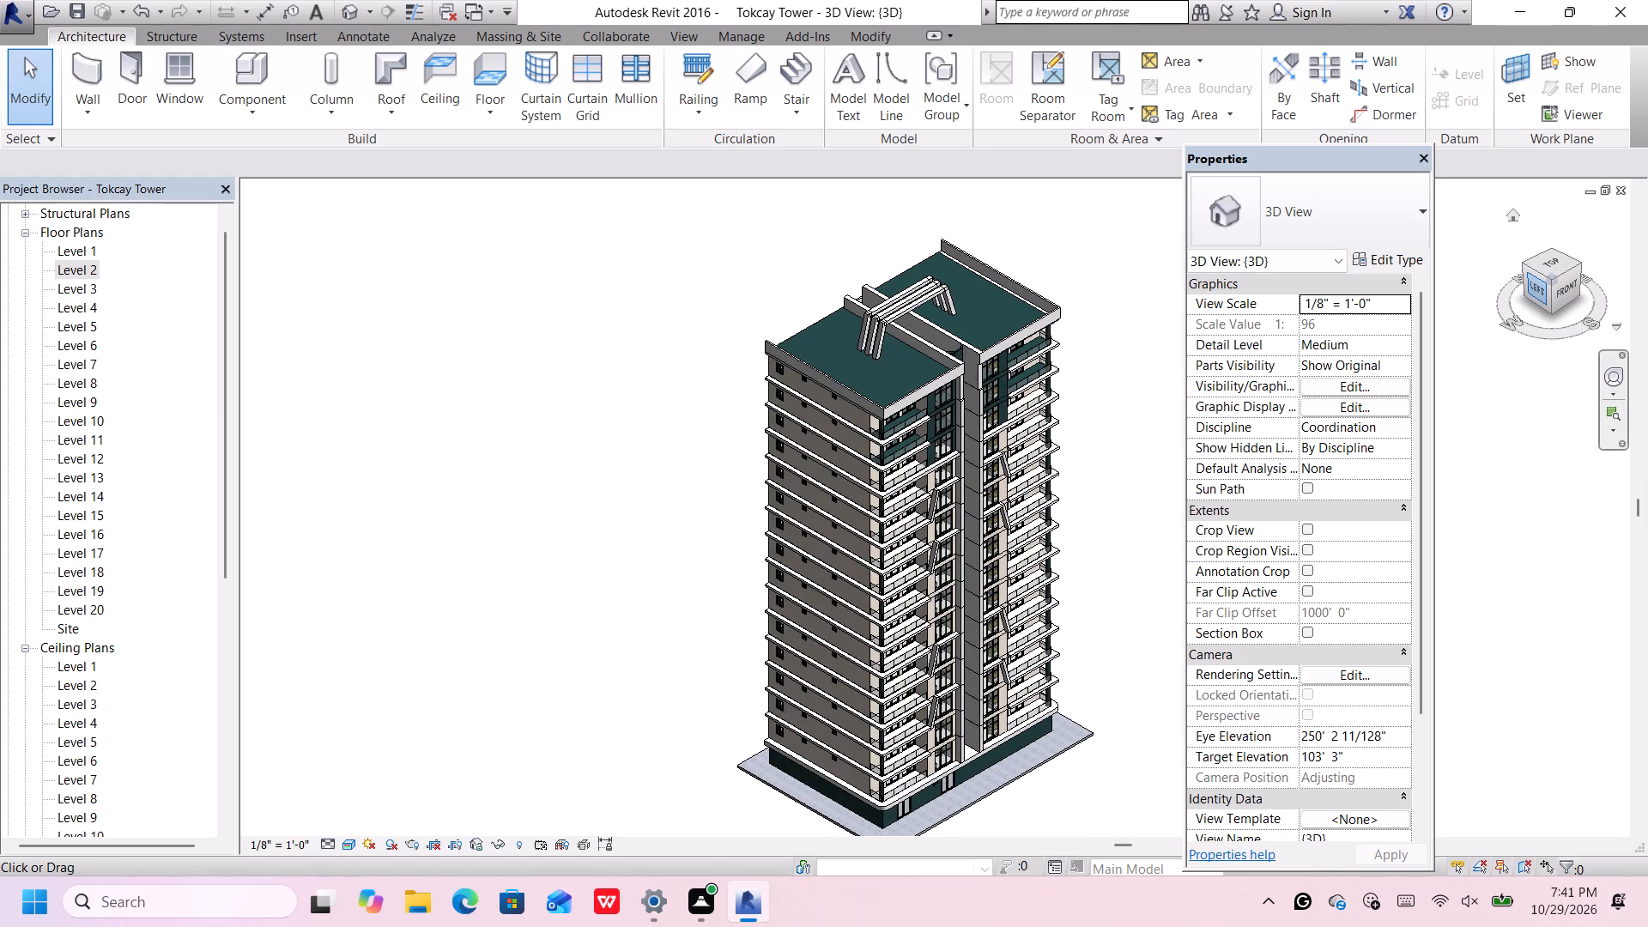
pyautogui.click(1524, 260)
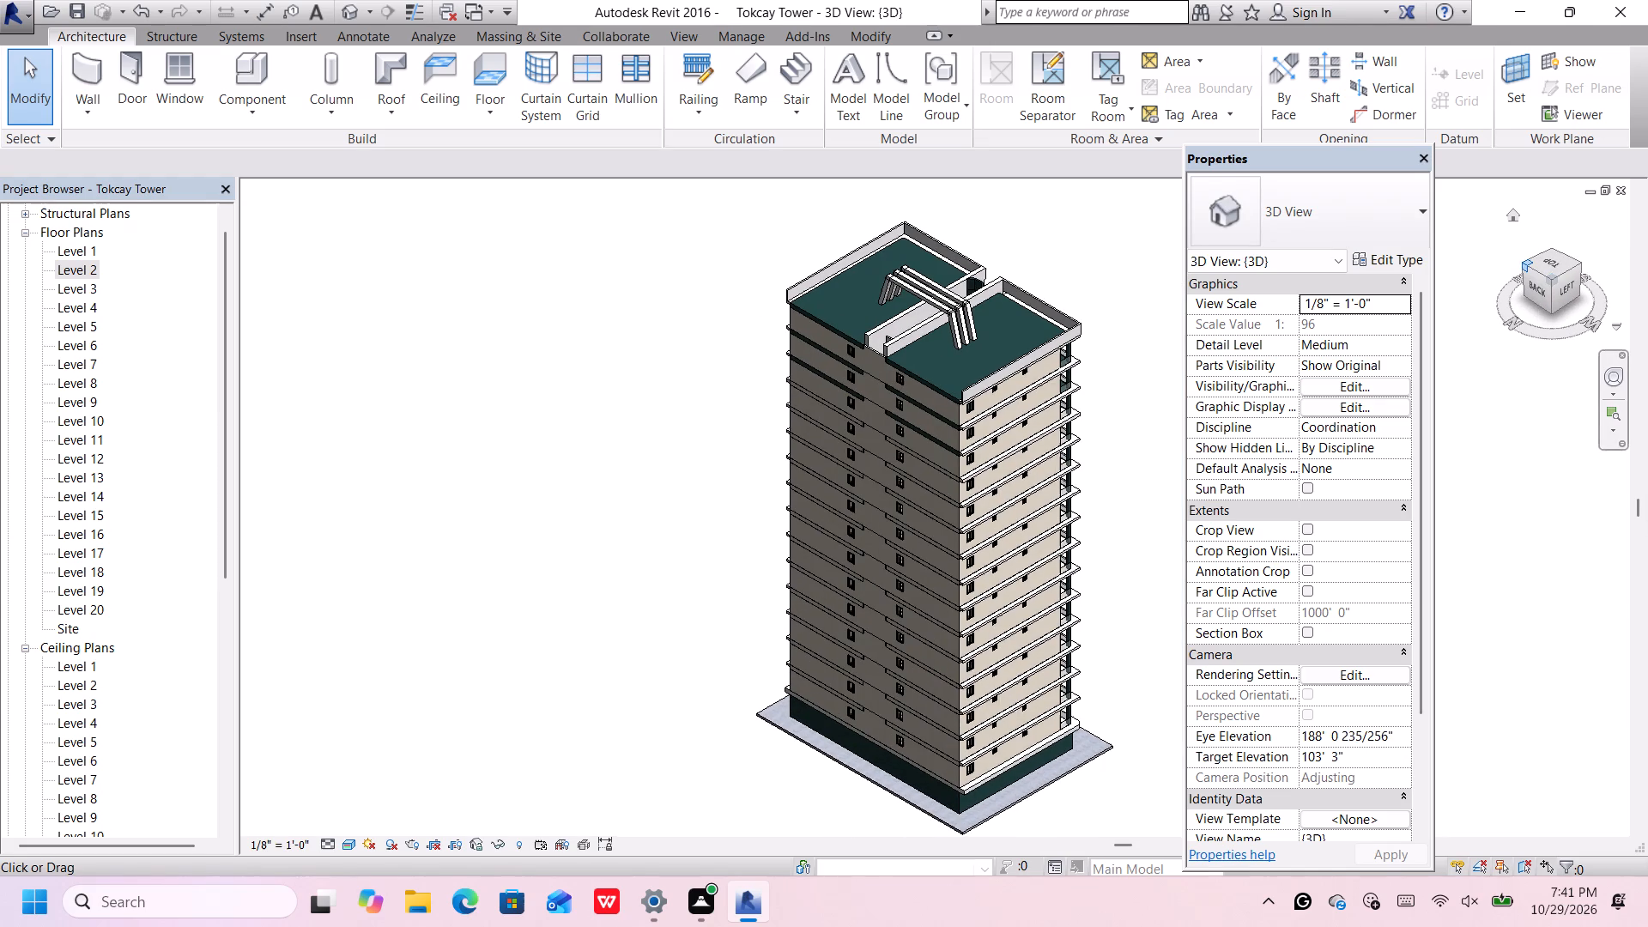
pyautogui.click(1572, 261)
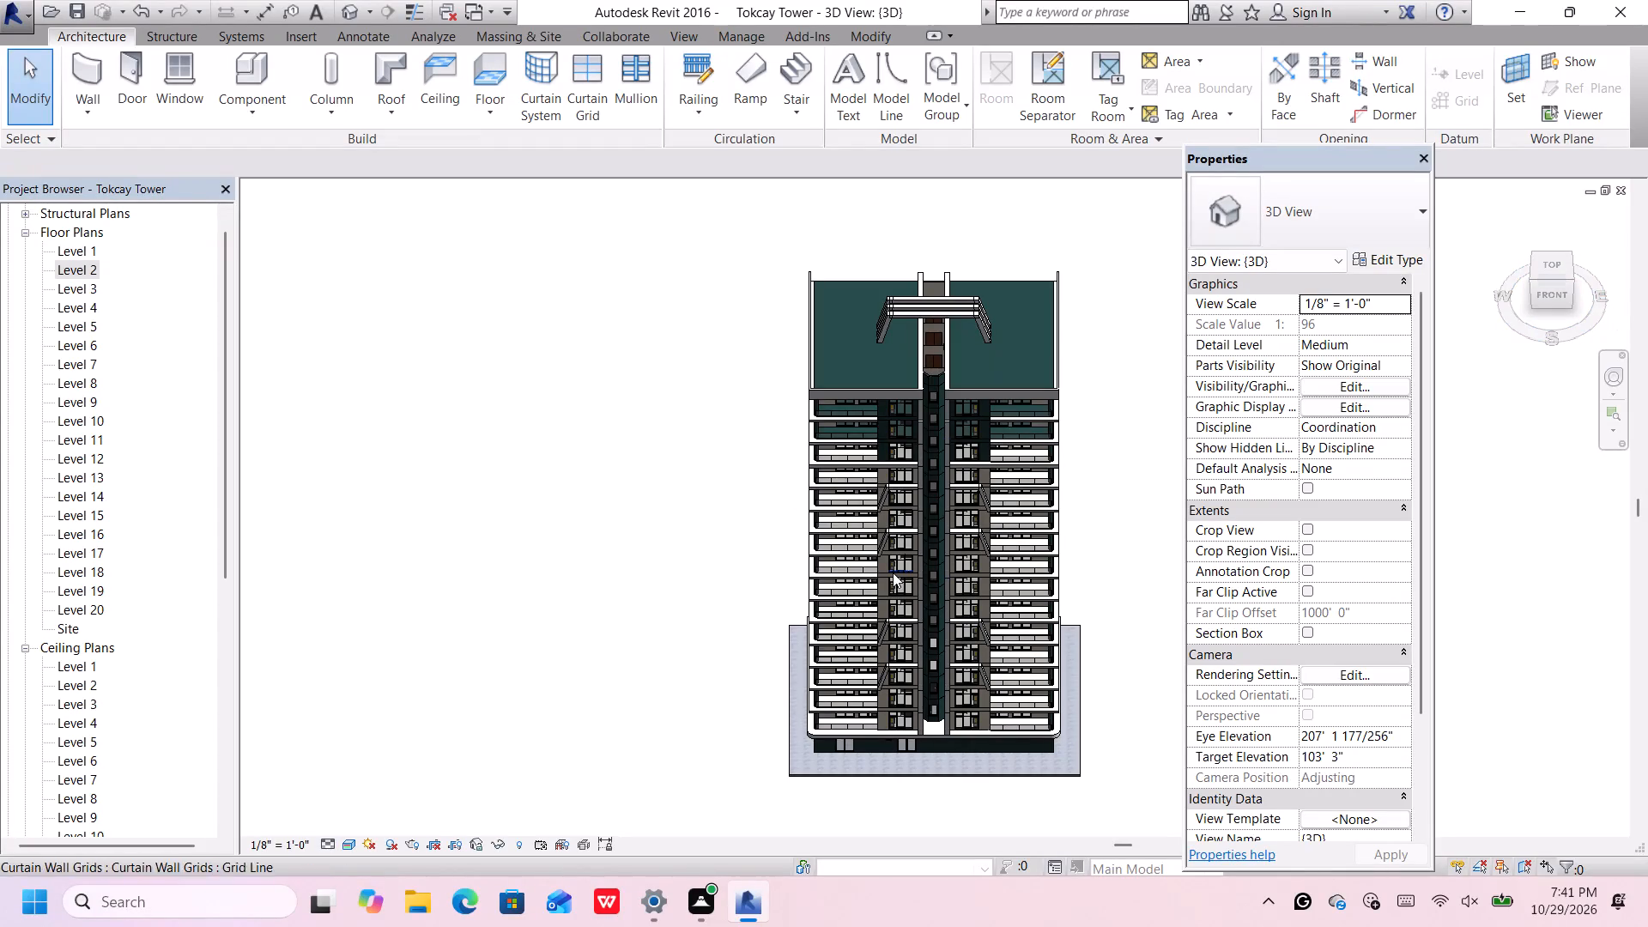
pyautogui.scroll(5, 1024, 716)
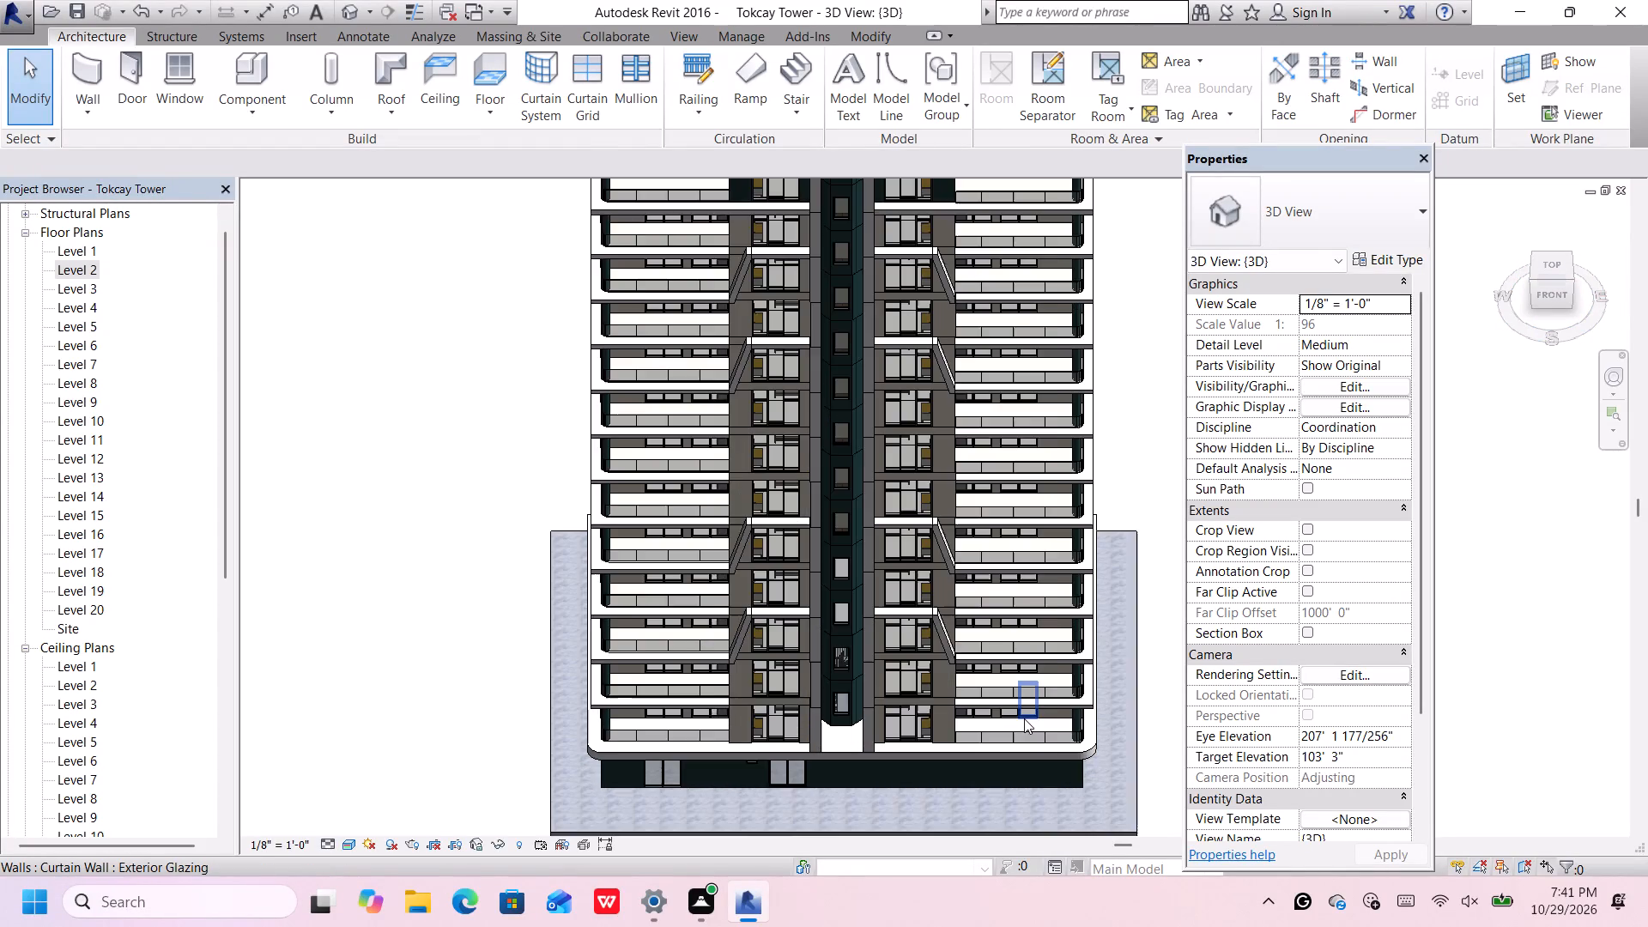
pyautogui.scroll(1, 1025, 718)
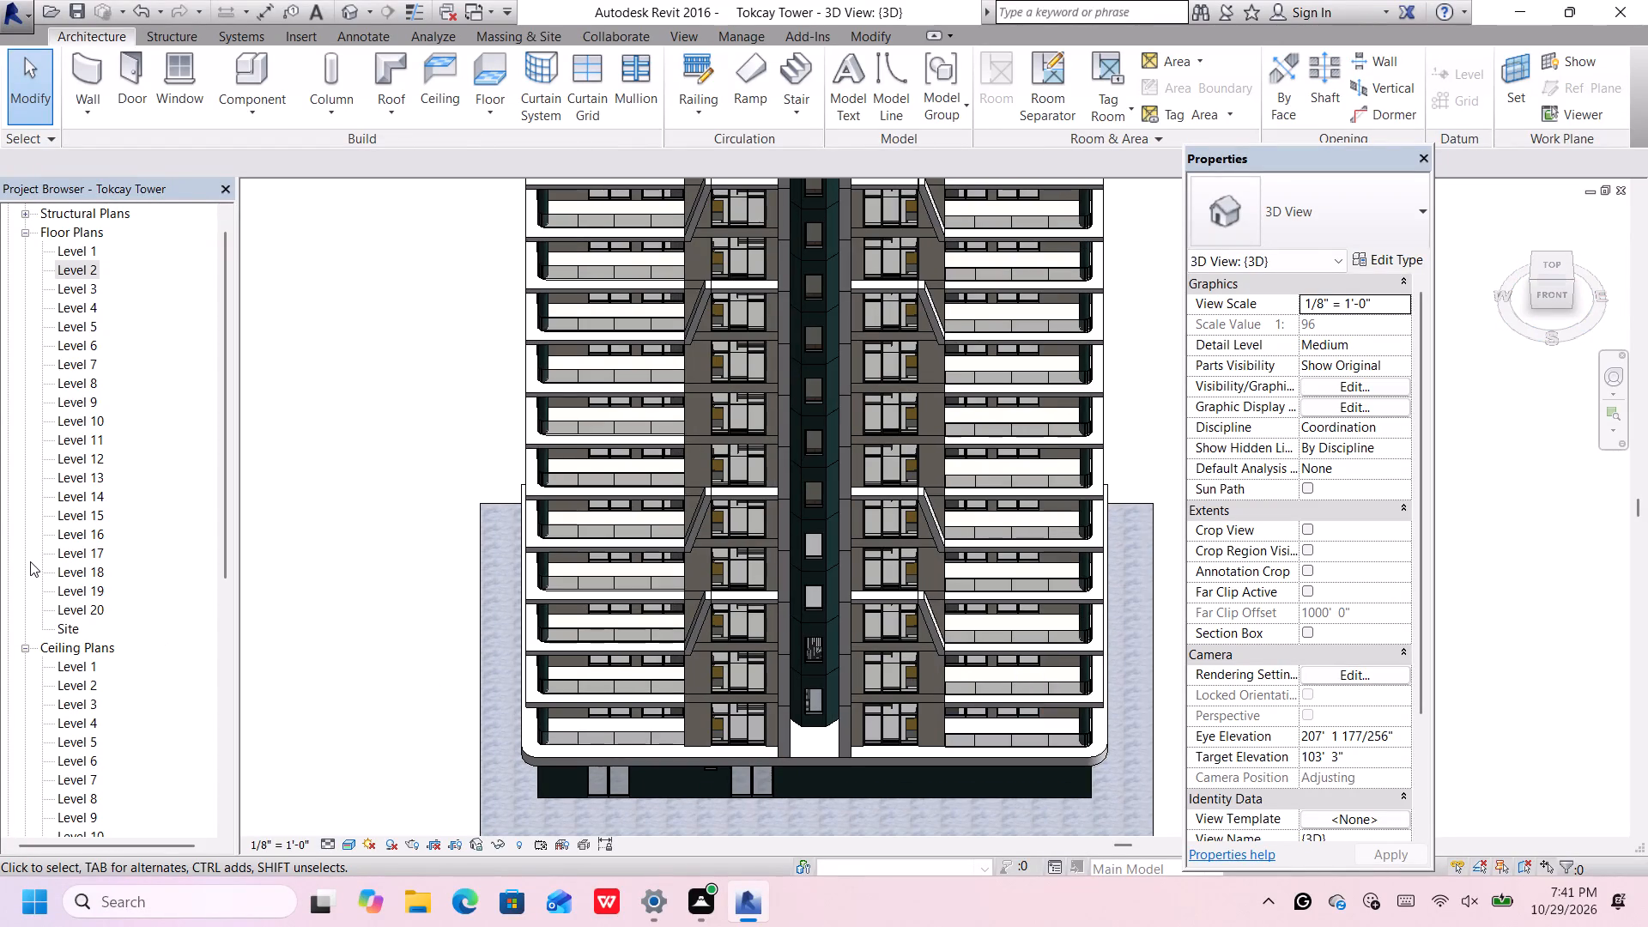
# In the Level 3 plan, start a floor and sketch an 8' wide, about 33' long rectangle from the corridor's double-door wall to the stair's north end.
pyautogui.doubleClick(82, 288)
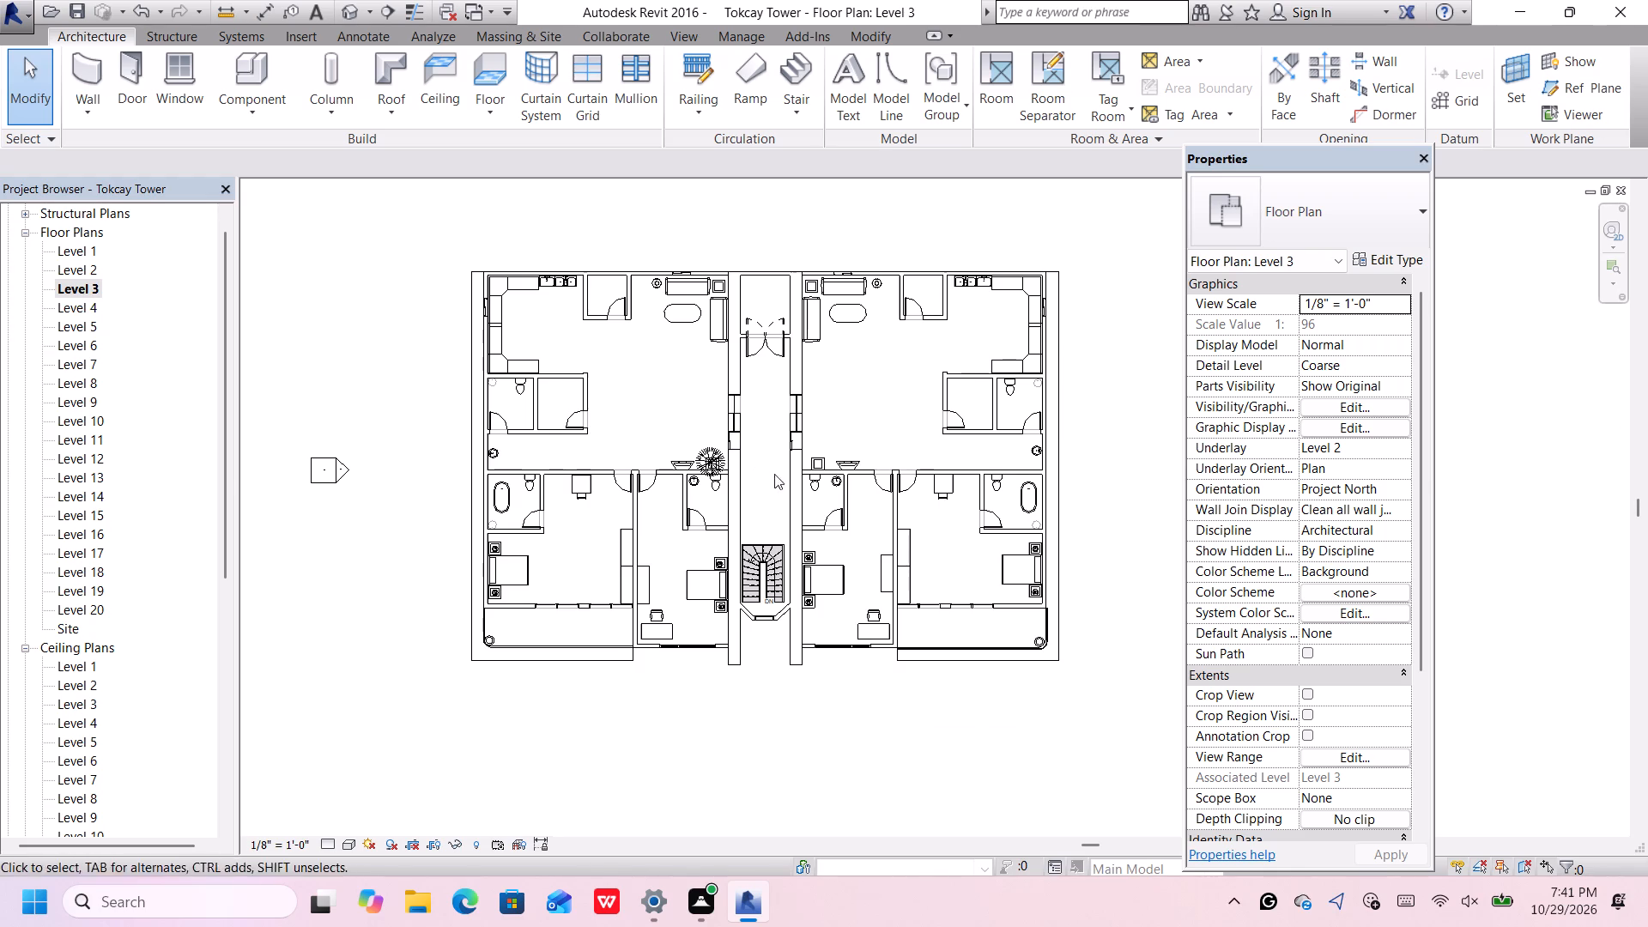
pyautogui.scroll(2, 778, 468)
pyautogui.scroll(-1, 777, 468)
pyautogui.scroll(-8, 706, 412)
pyautogui.scroll(3, 718, 374)
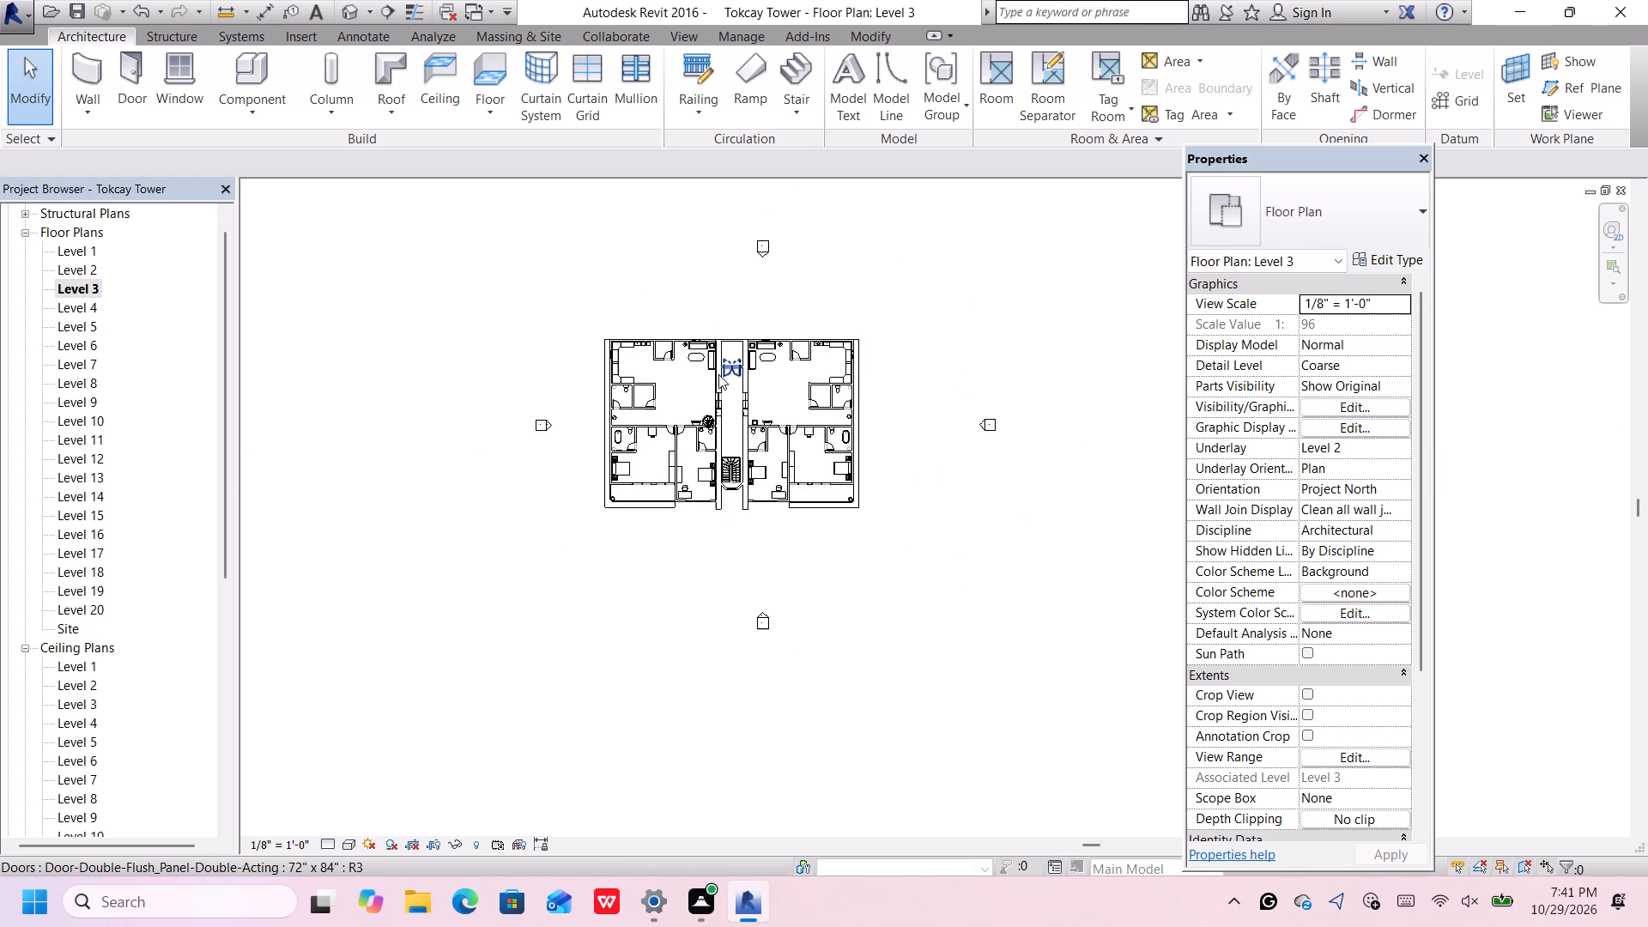
pyautogui.scroll(9, 718, 374)
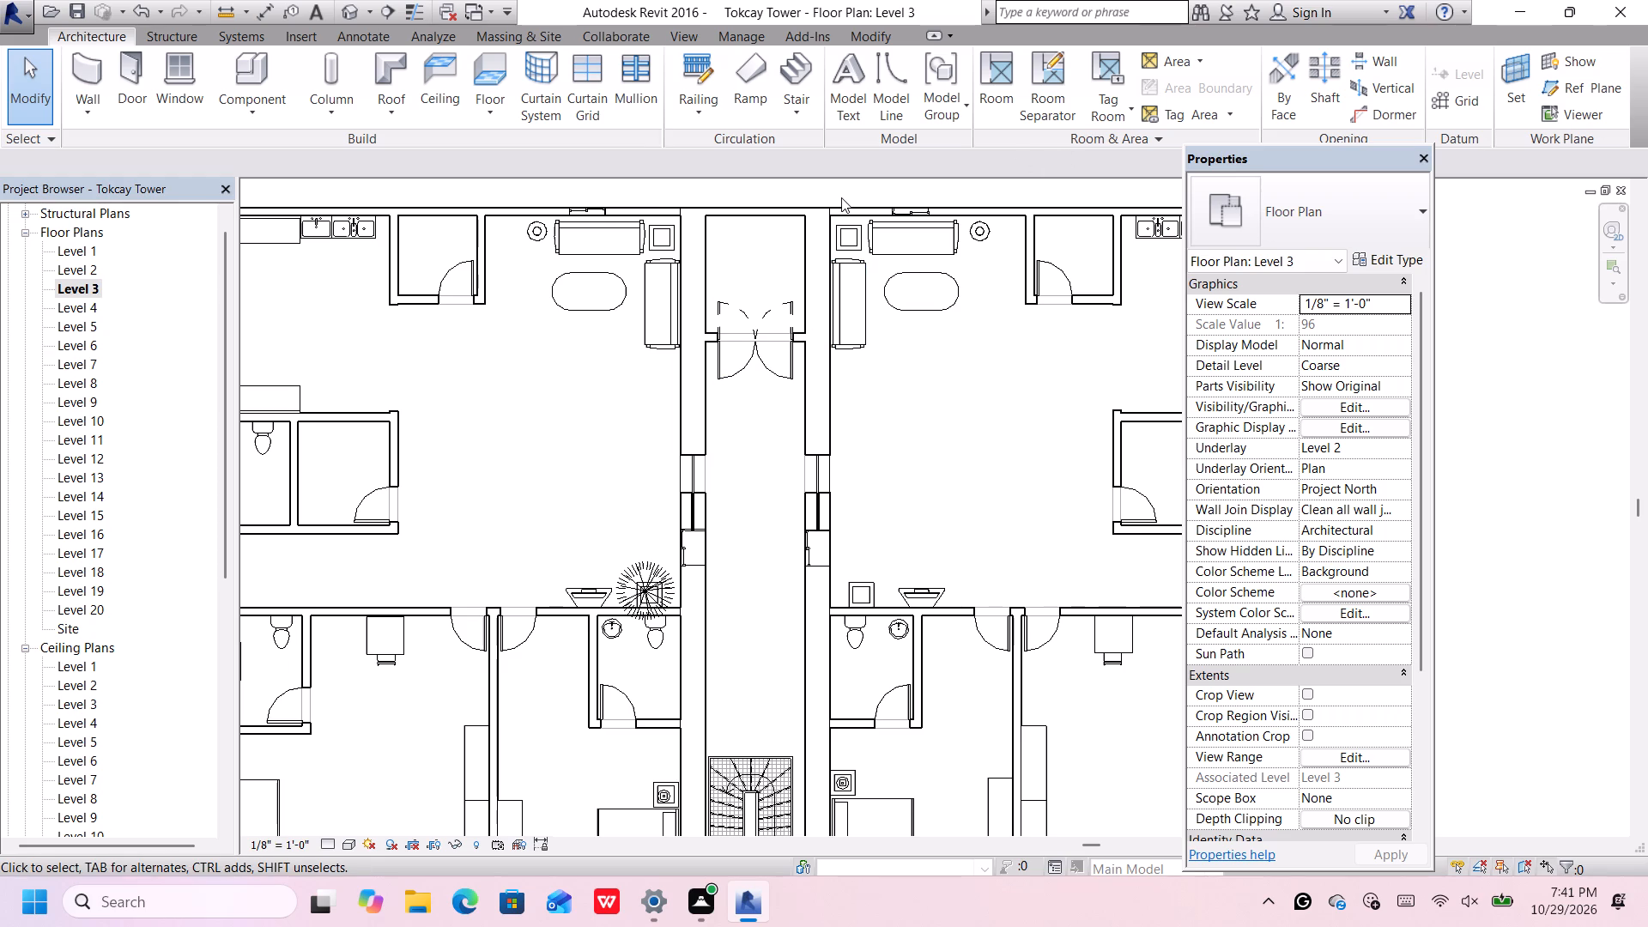
pyautogui.click(487, 76)
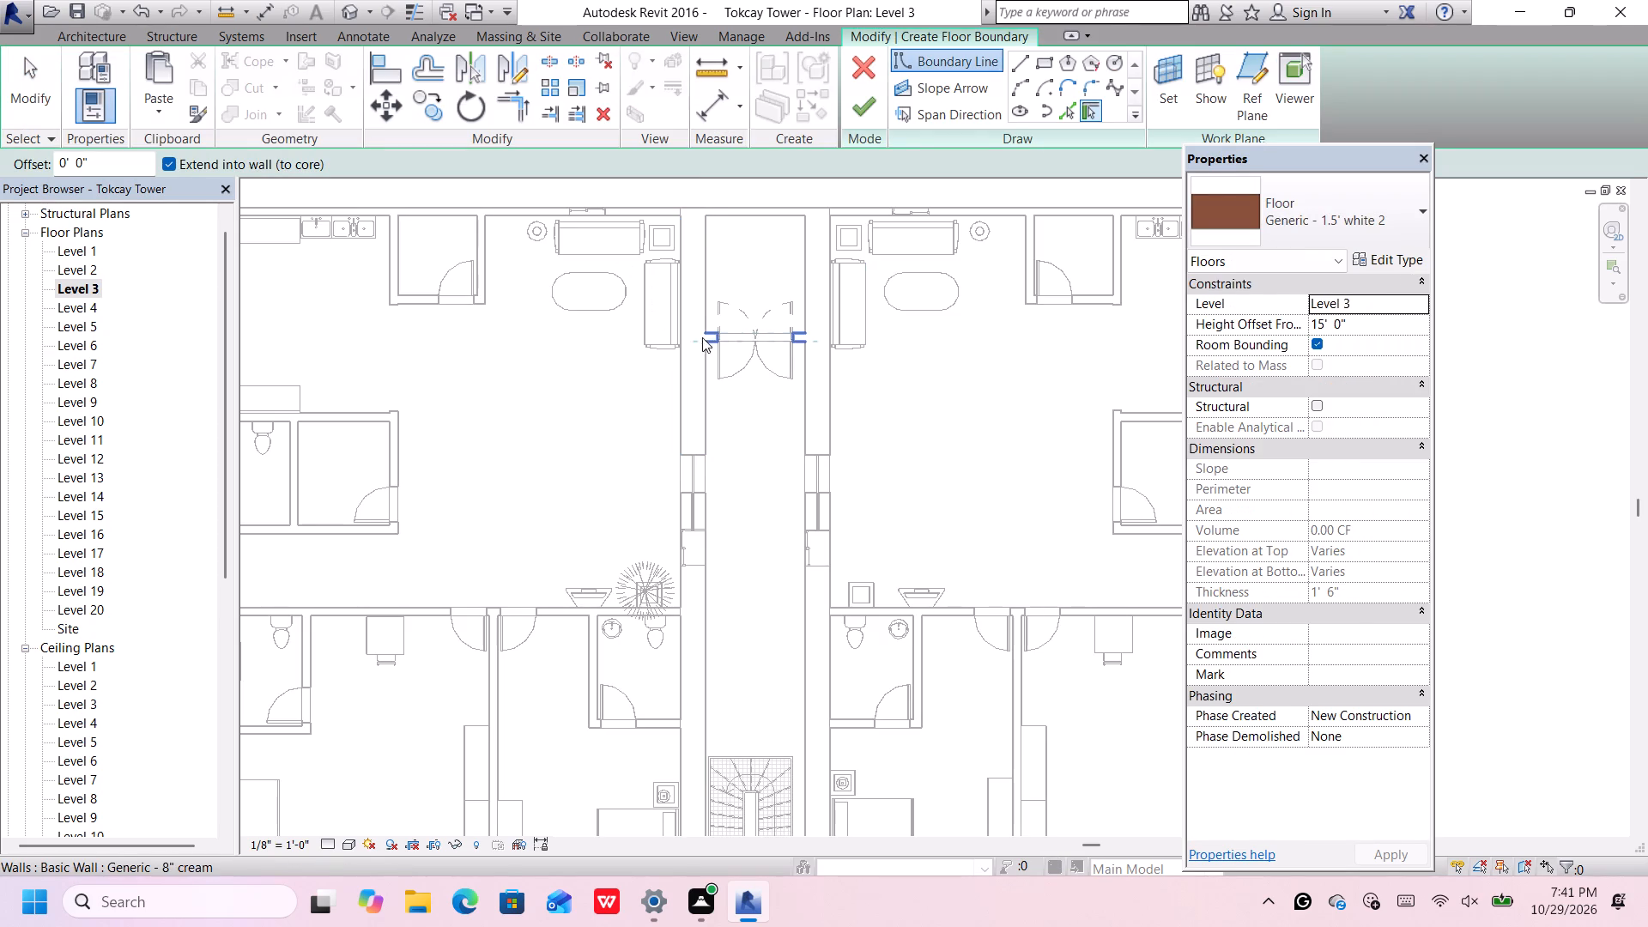
pyautogui.click(1039, 59)
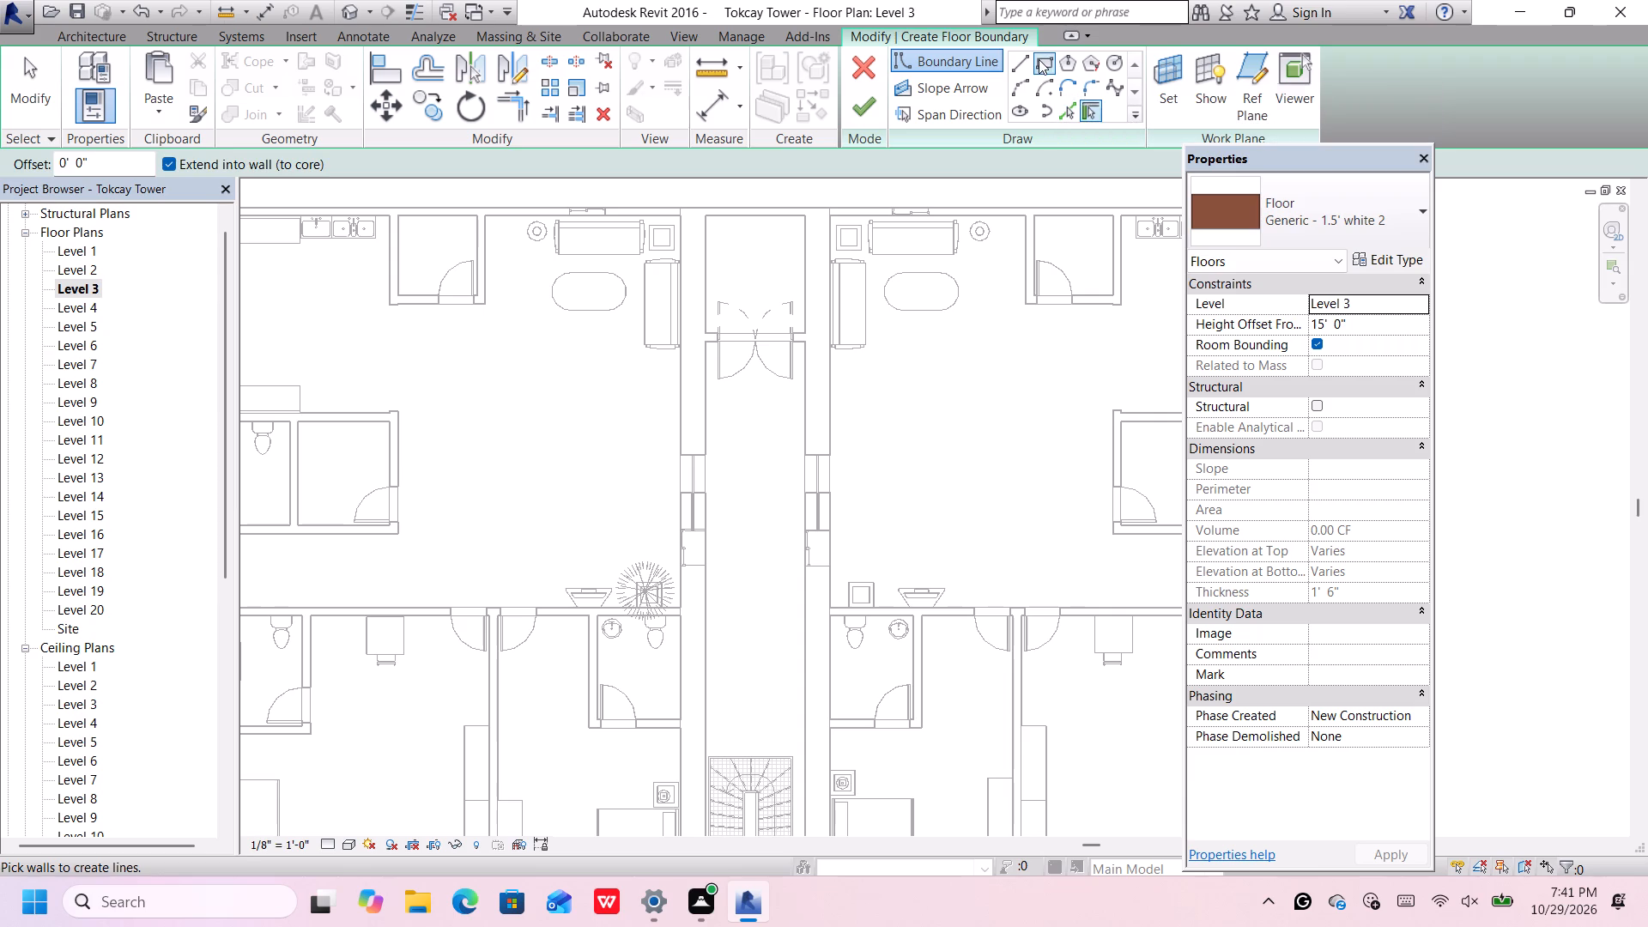
pyautogui.click(704, 342)
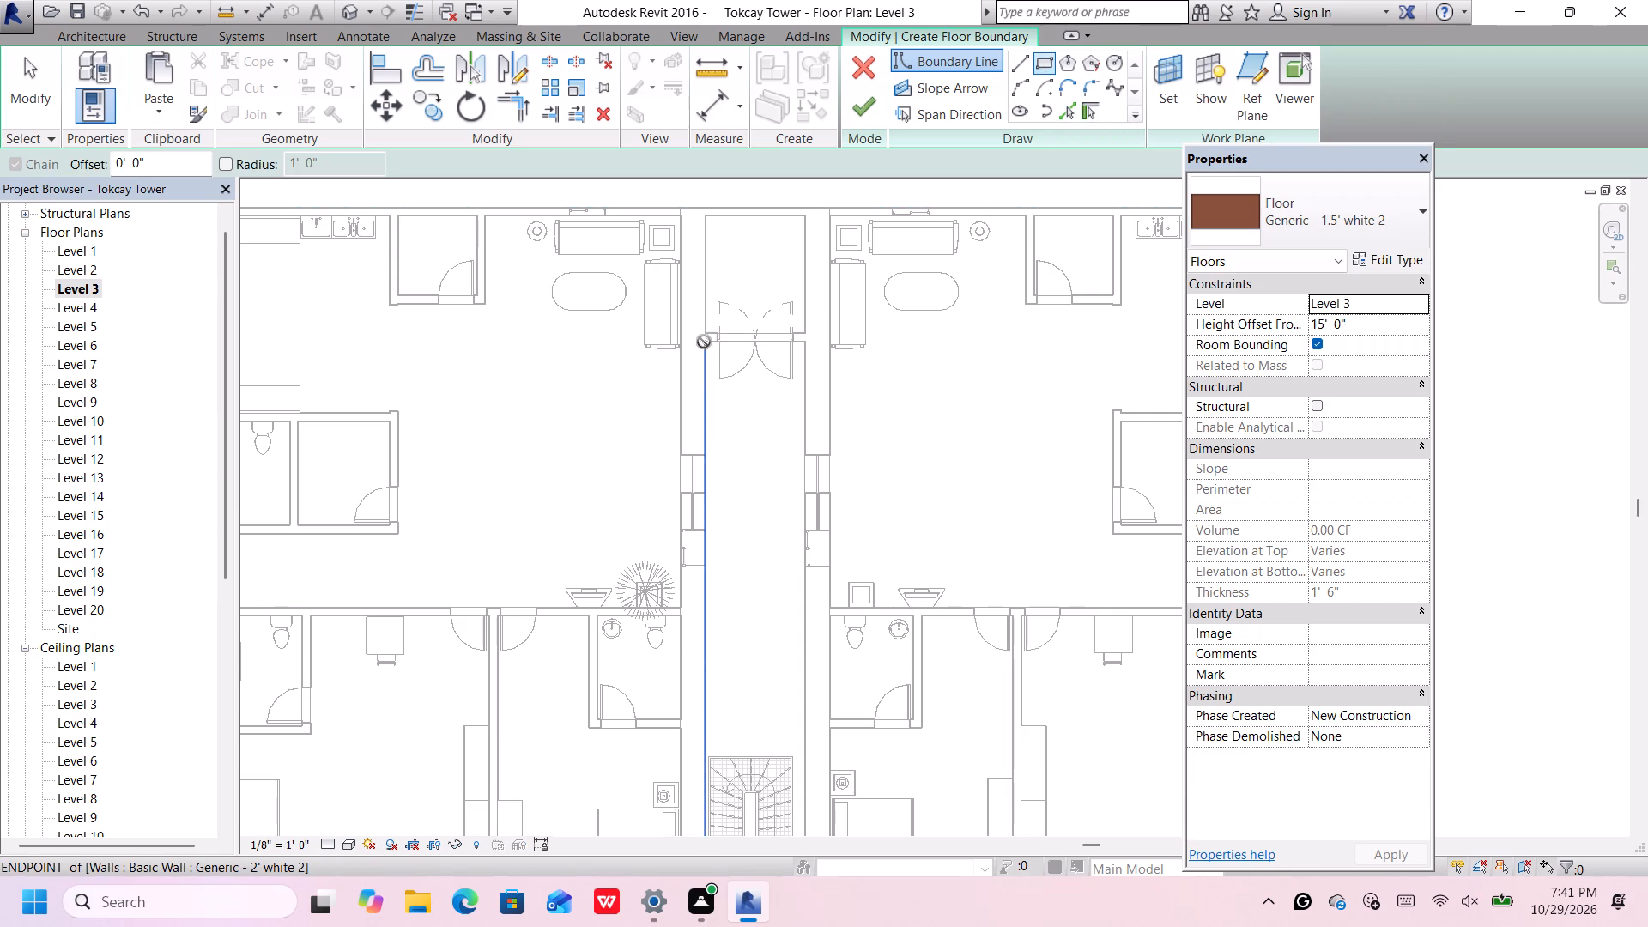
pyautogui.scroll(-5, 717, 361)
pyautogui.scroll(4, 744, 532)
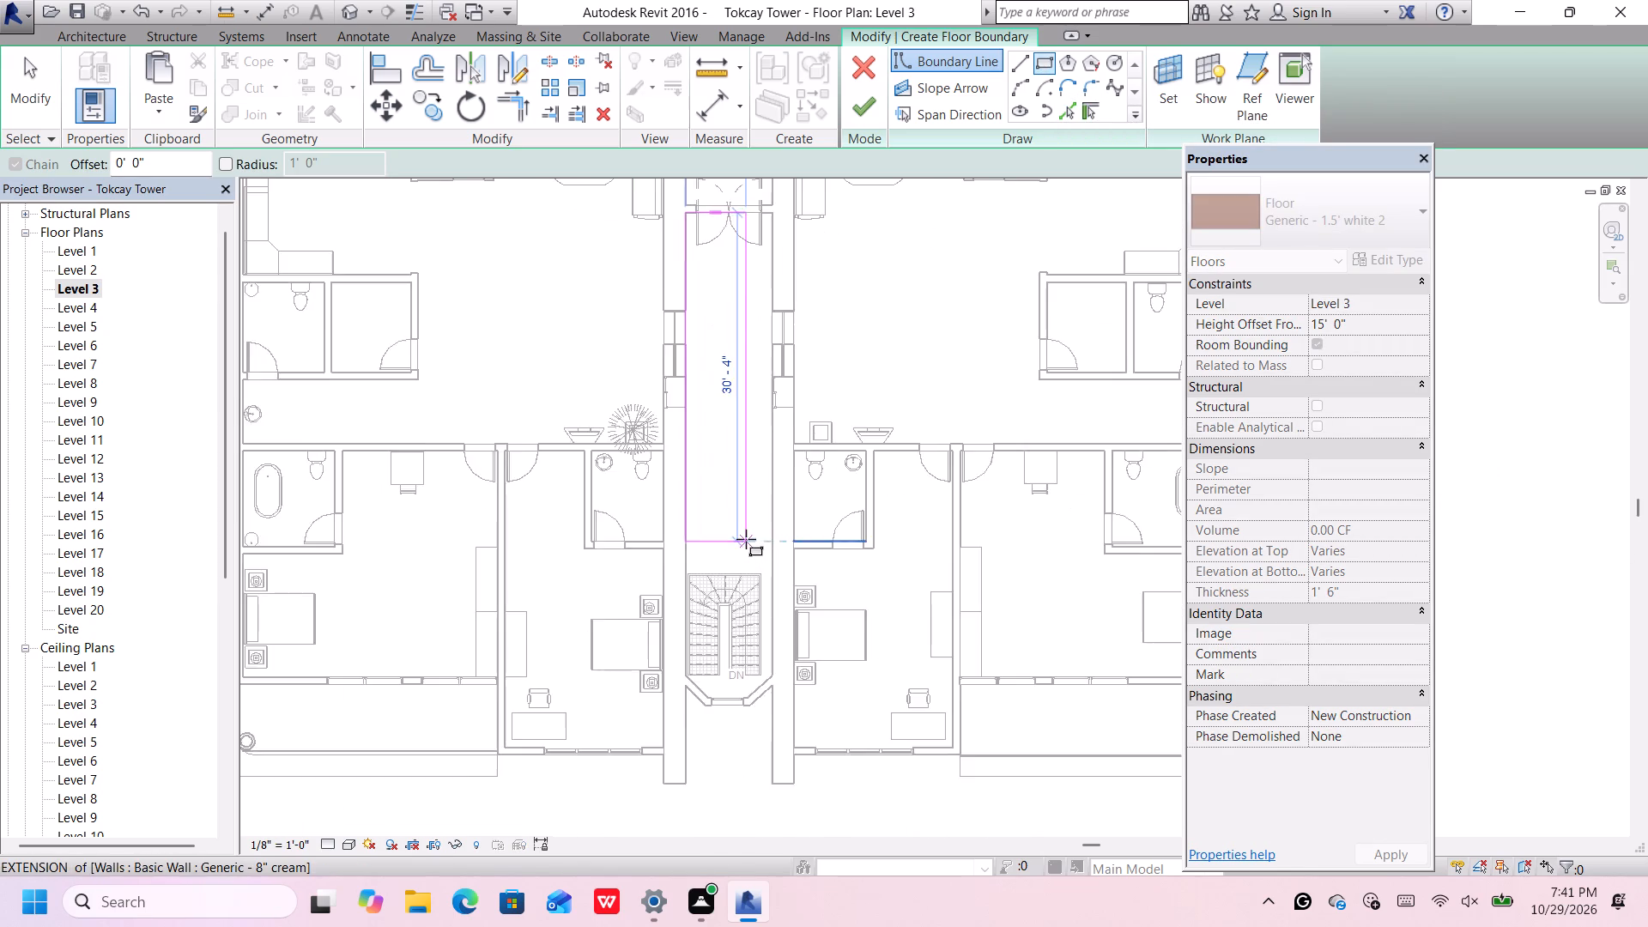
pyautogui.scroll(2, 746, 539)
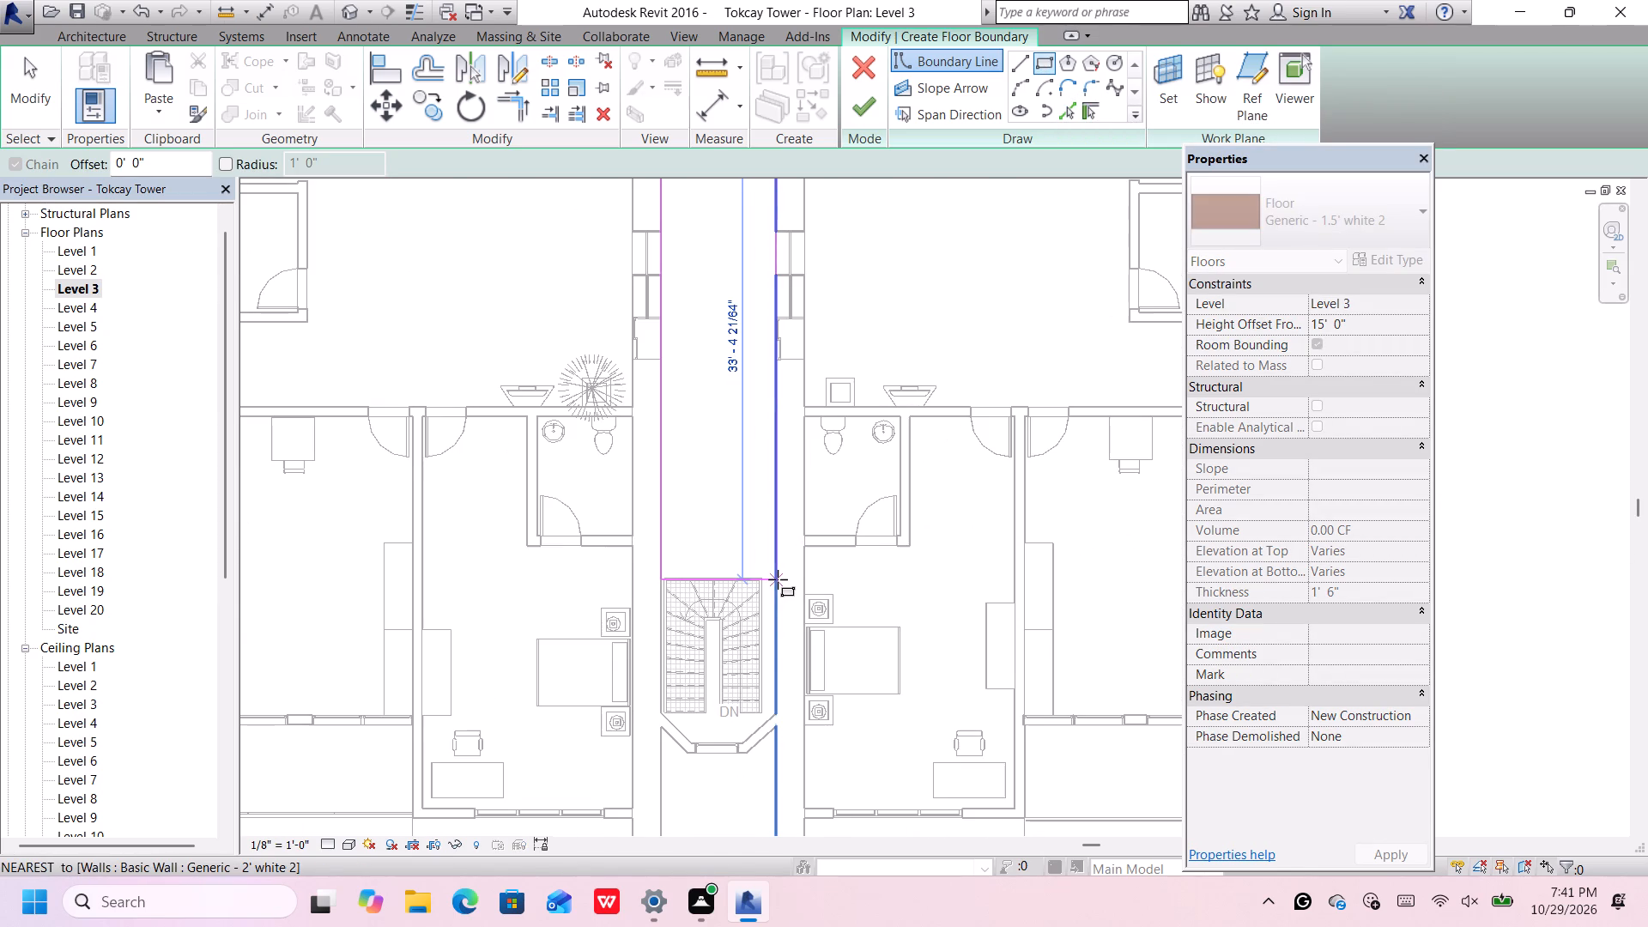
pyautogui.scroll(2, 776, 579)
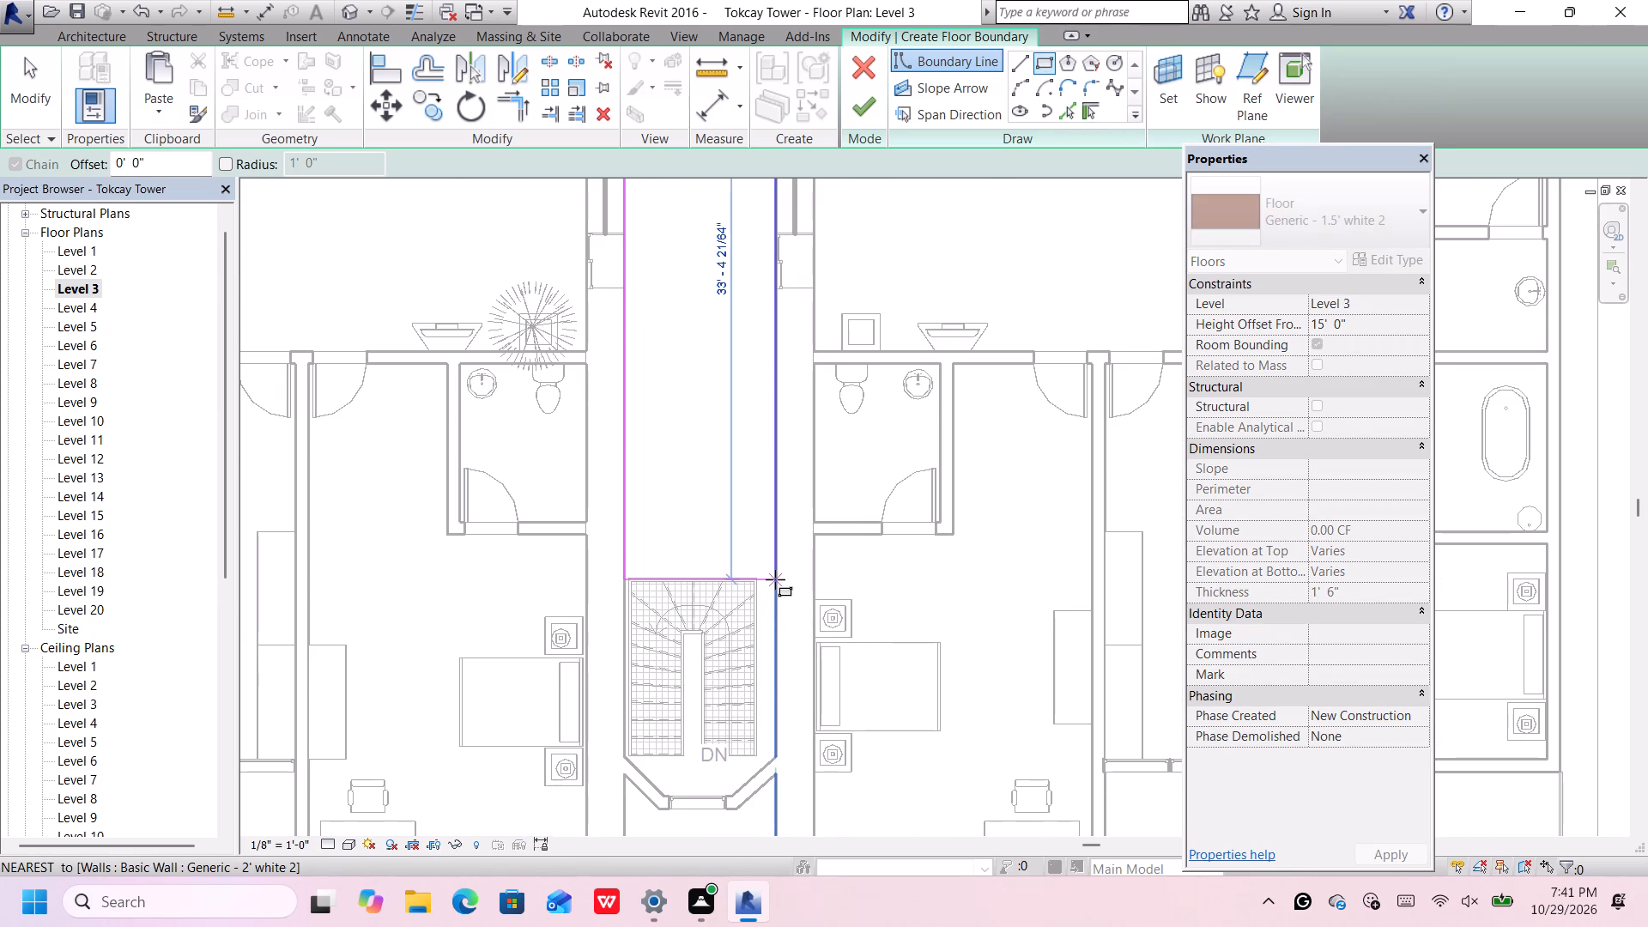
pyautogui.click(775, 577)
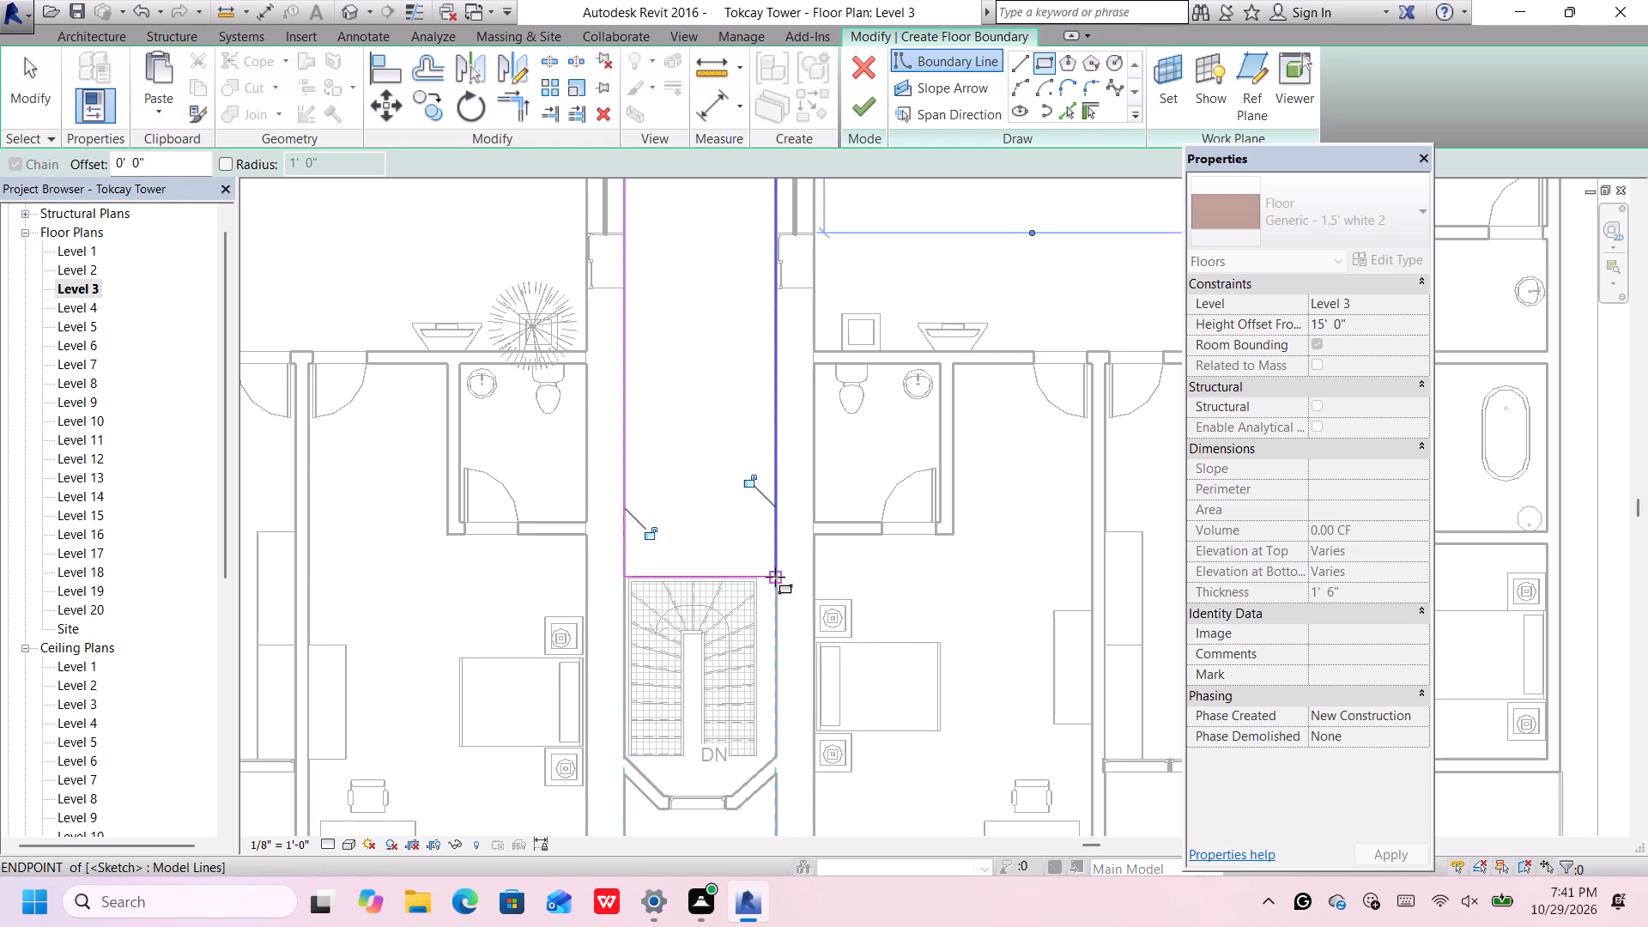
# Add boundary lines for a narrow strip about 9' 6" long between the stair's east side and the shaft wall.
pyautogui.scroll(5, 788, 541)
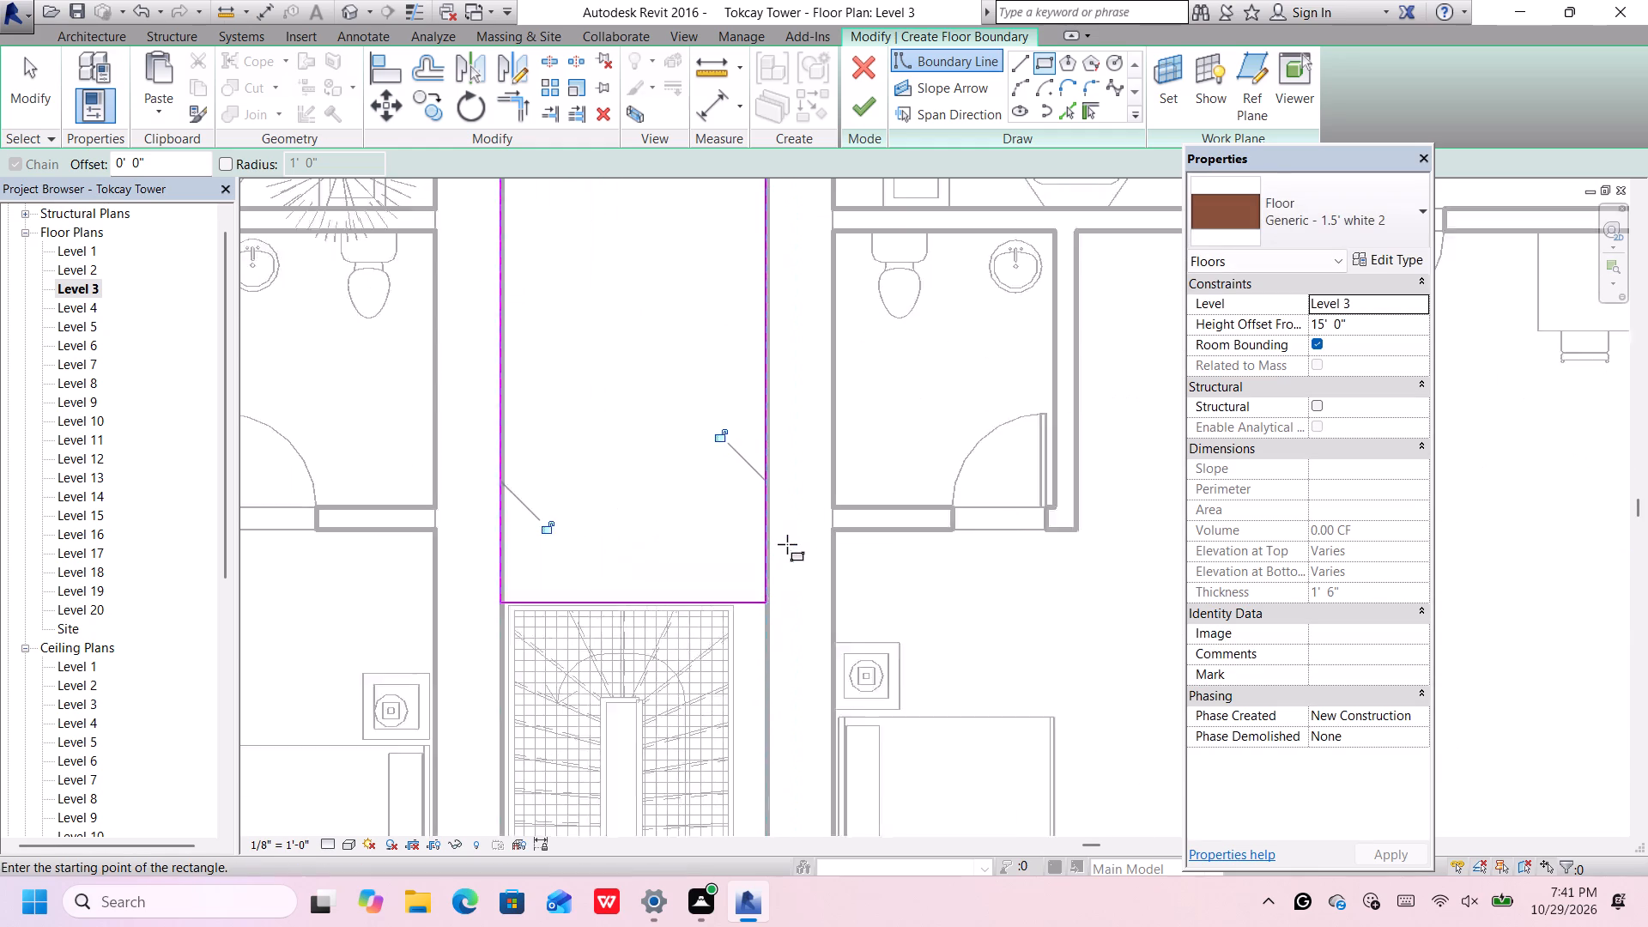
pyautogui.scroll(1, 787, 544)
pyautogui.scroll(-2, 789, 537)
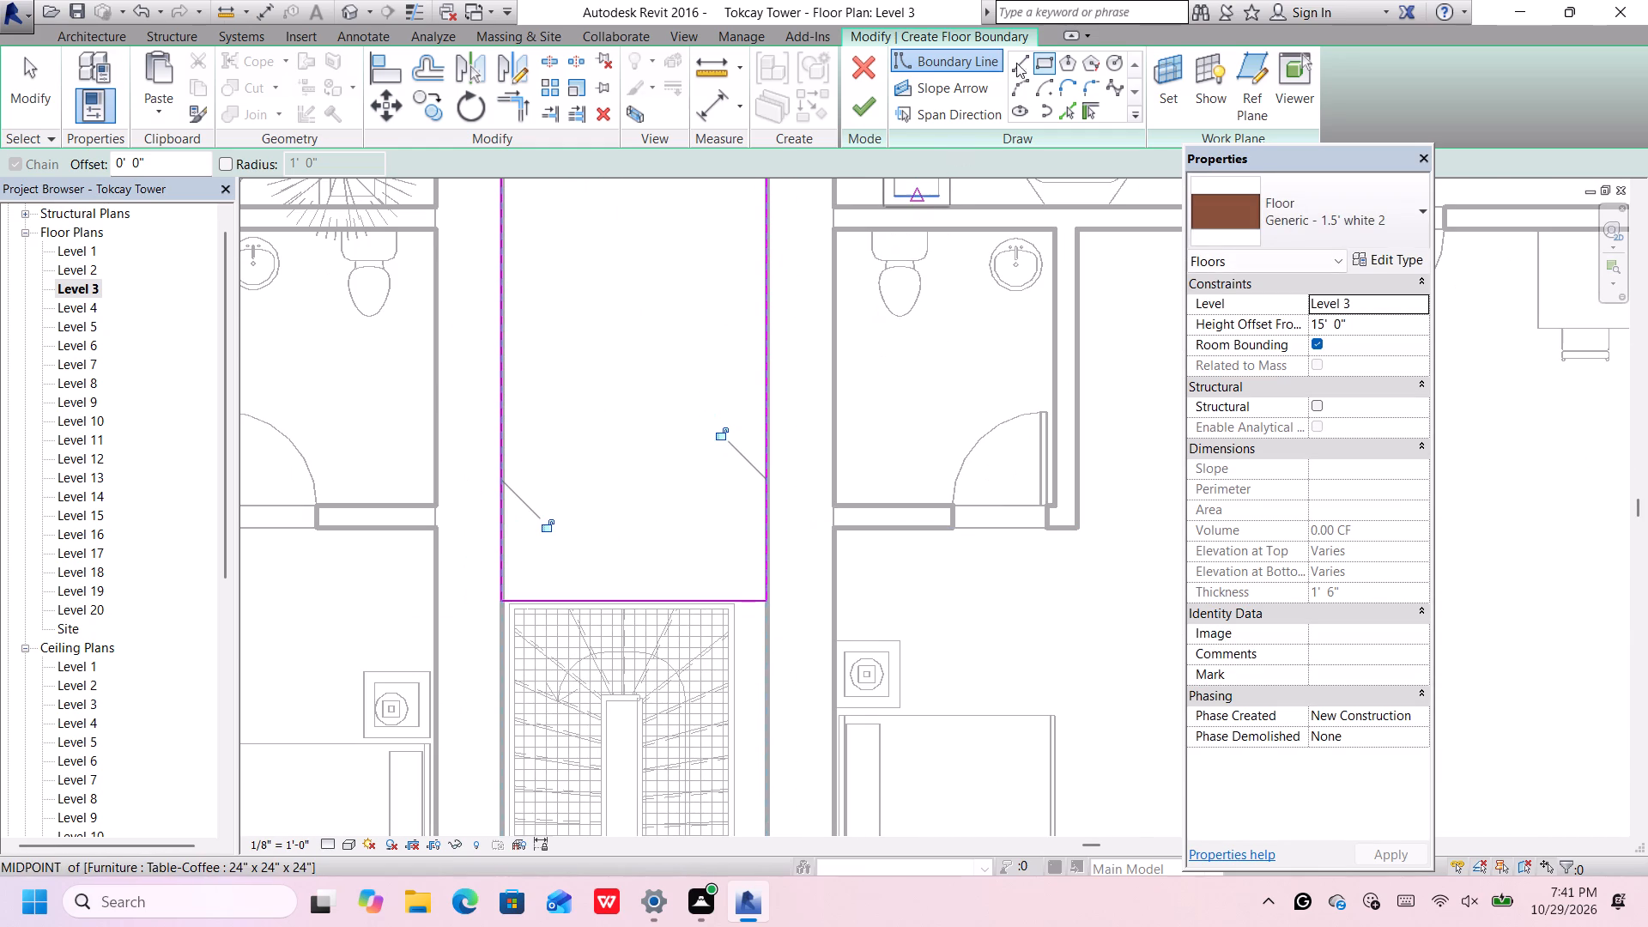
pyautogui.click(1020, 59)
pyautogui.scroll(-1, 878, 288)
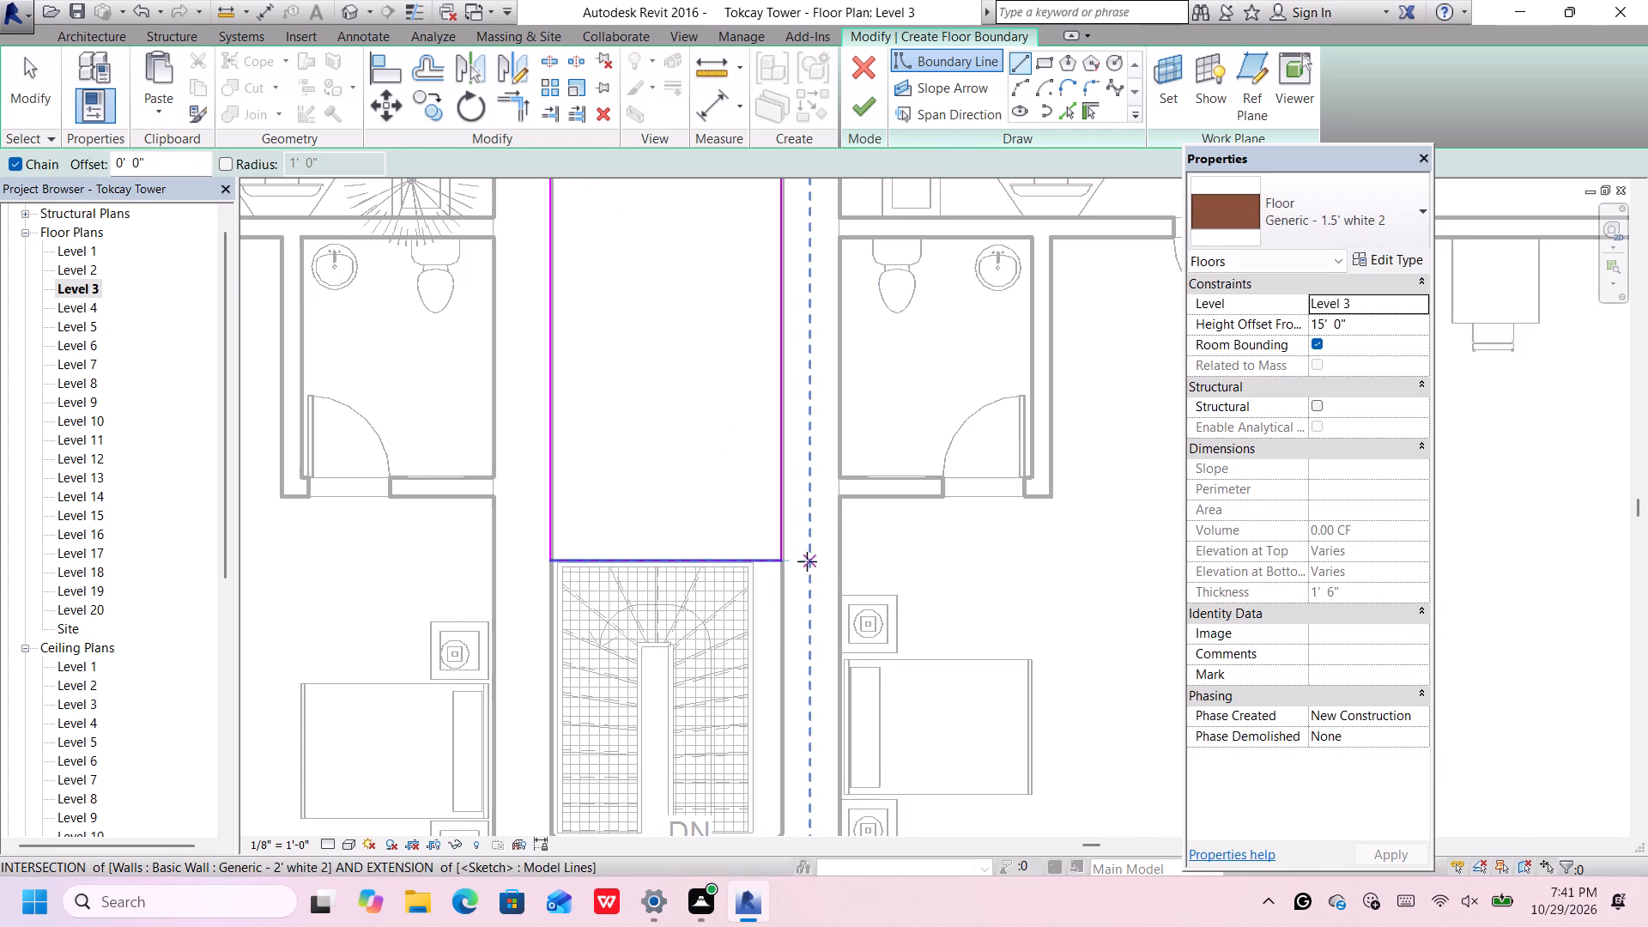
pyautogui.scroll(-1, 804, 561)
pyautogui.click(786, 562)
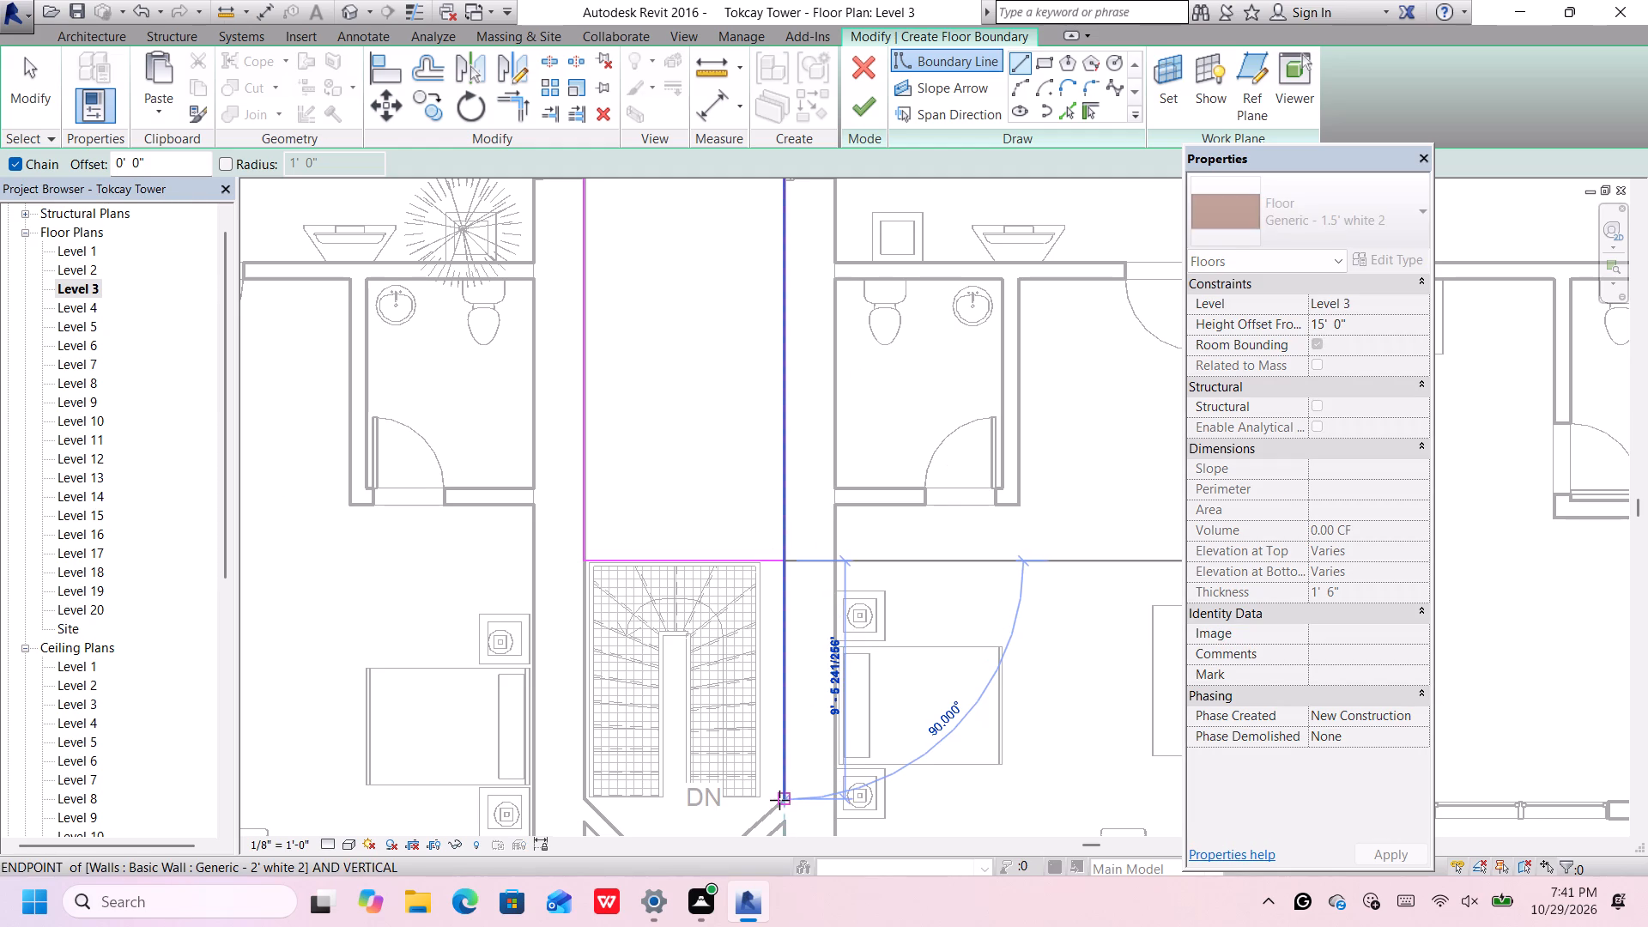
pyautogui.click(779, 800)
pyautogui.click(759, 798)
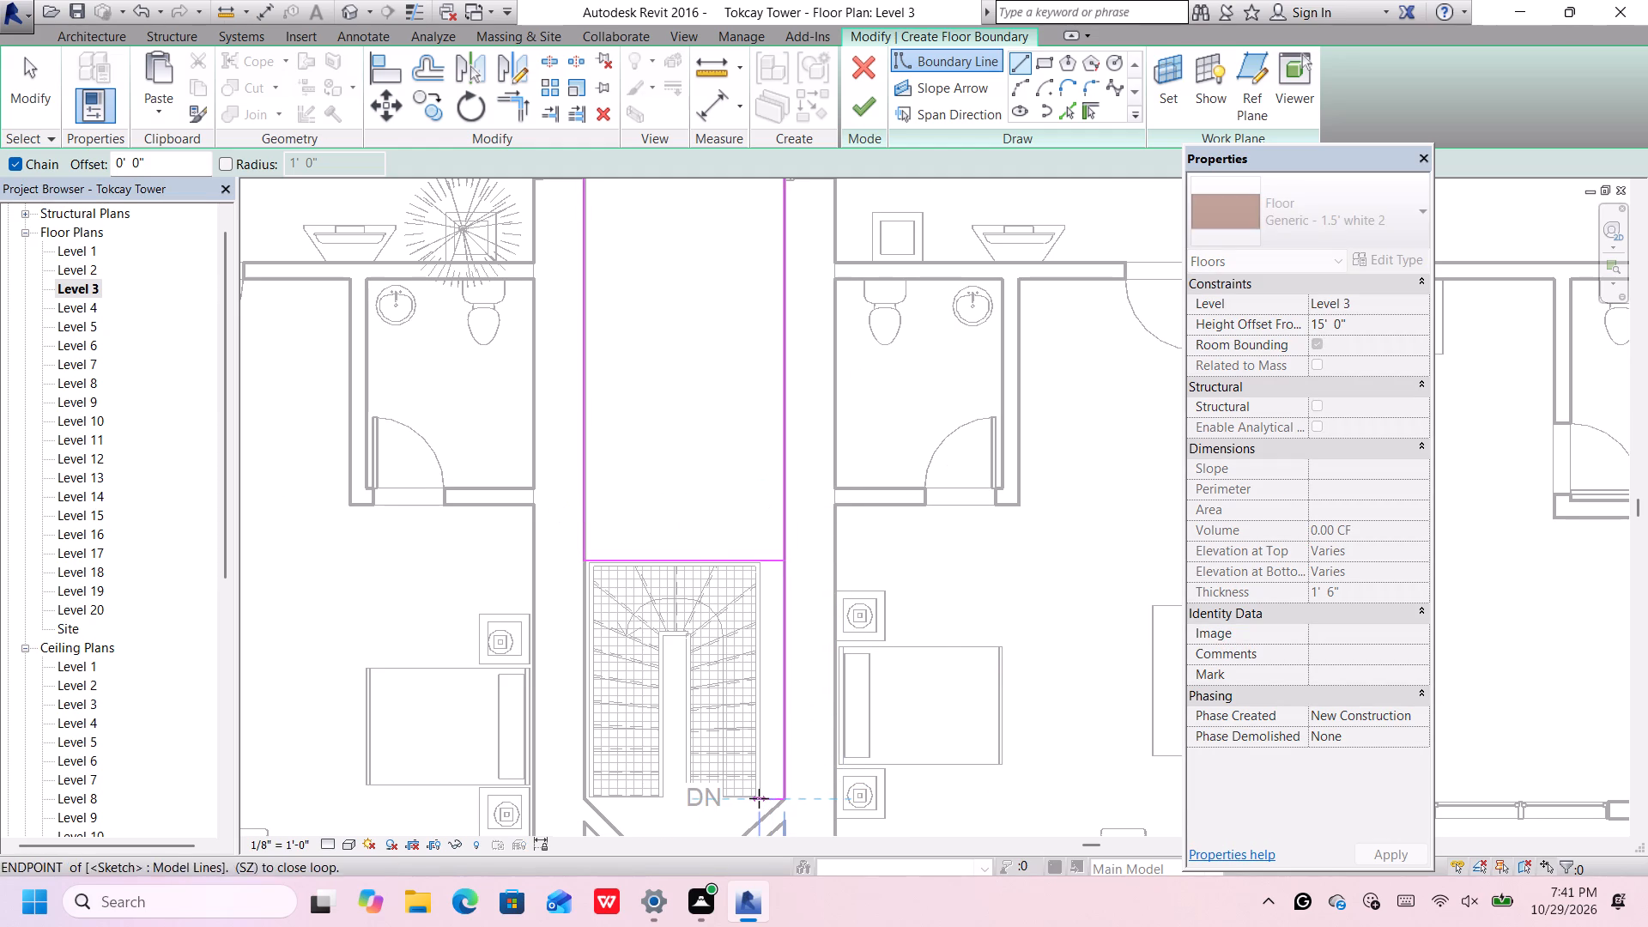
pyautogui.scroll(5, 760, 560)
pyautogui.click(760, 560)
pyautogui.scroll(4, 760, 538)
pyautogui.press('Escape')
pyautogui.press('Escape')
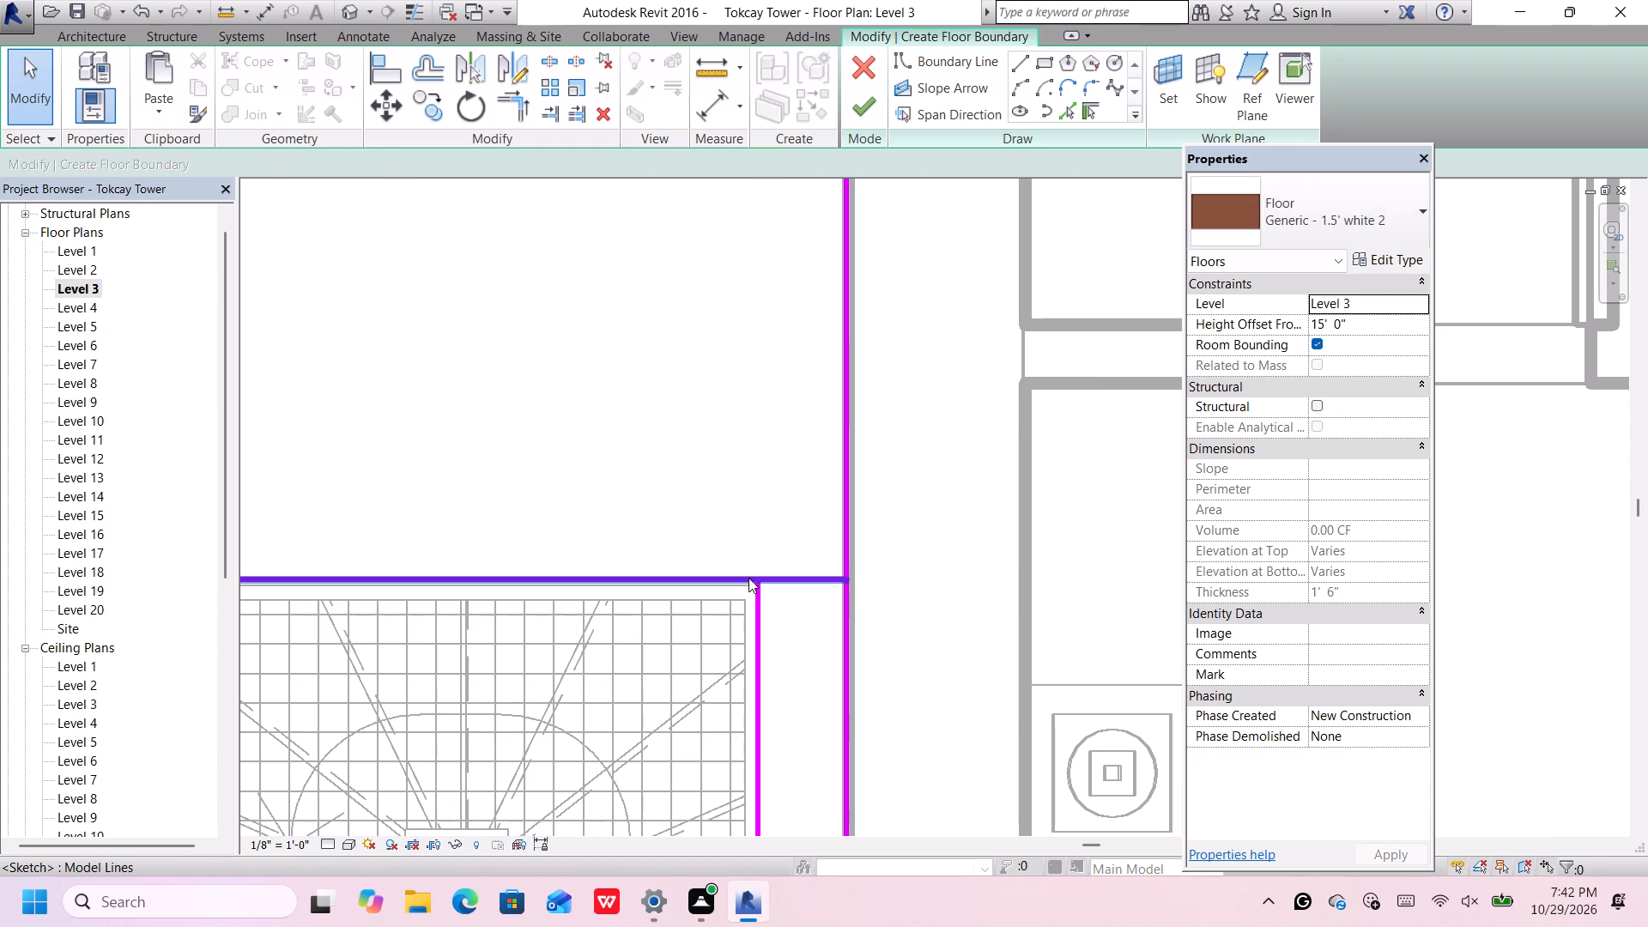
# Nudge the rectangle's stair-side edge slightly south and shorten it to 7' so it ends at the strip, forming one L-shaped boundary.
pyautogui.click(748, 578)
pyautogui.scroll(3, 752, 584)
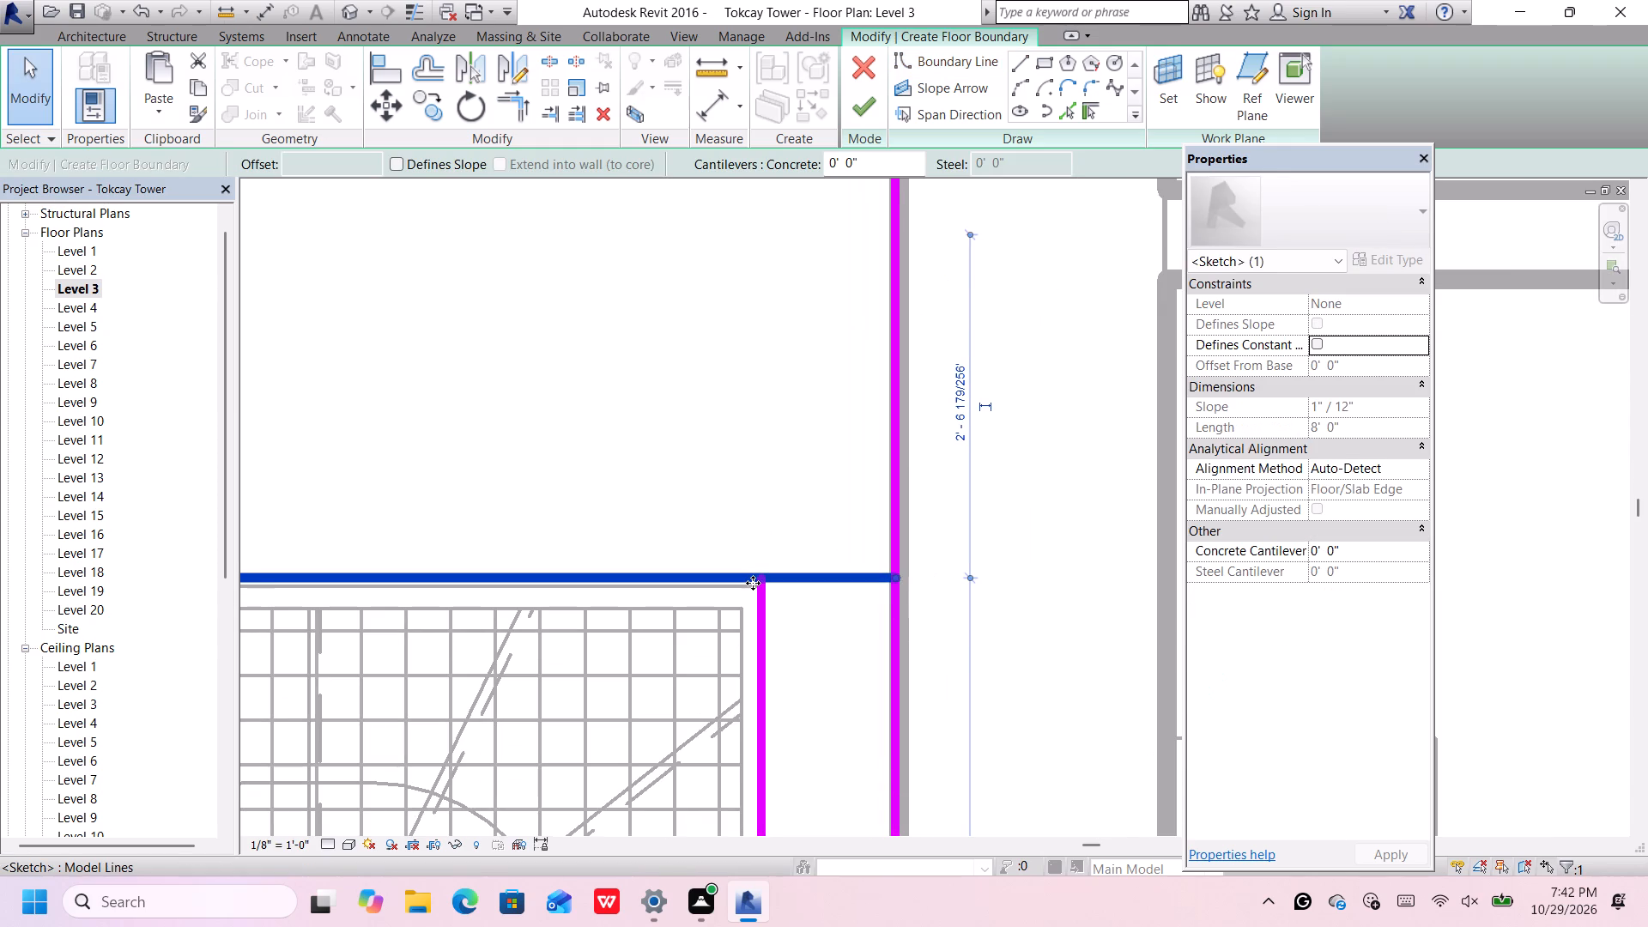
pyautogui.press('Down')
pyautogui.scroll(-1, 788, 552)
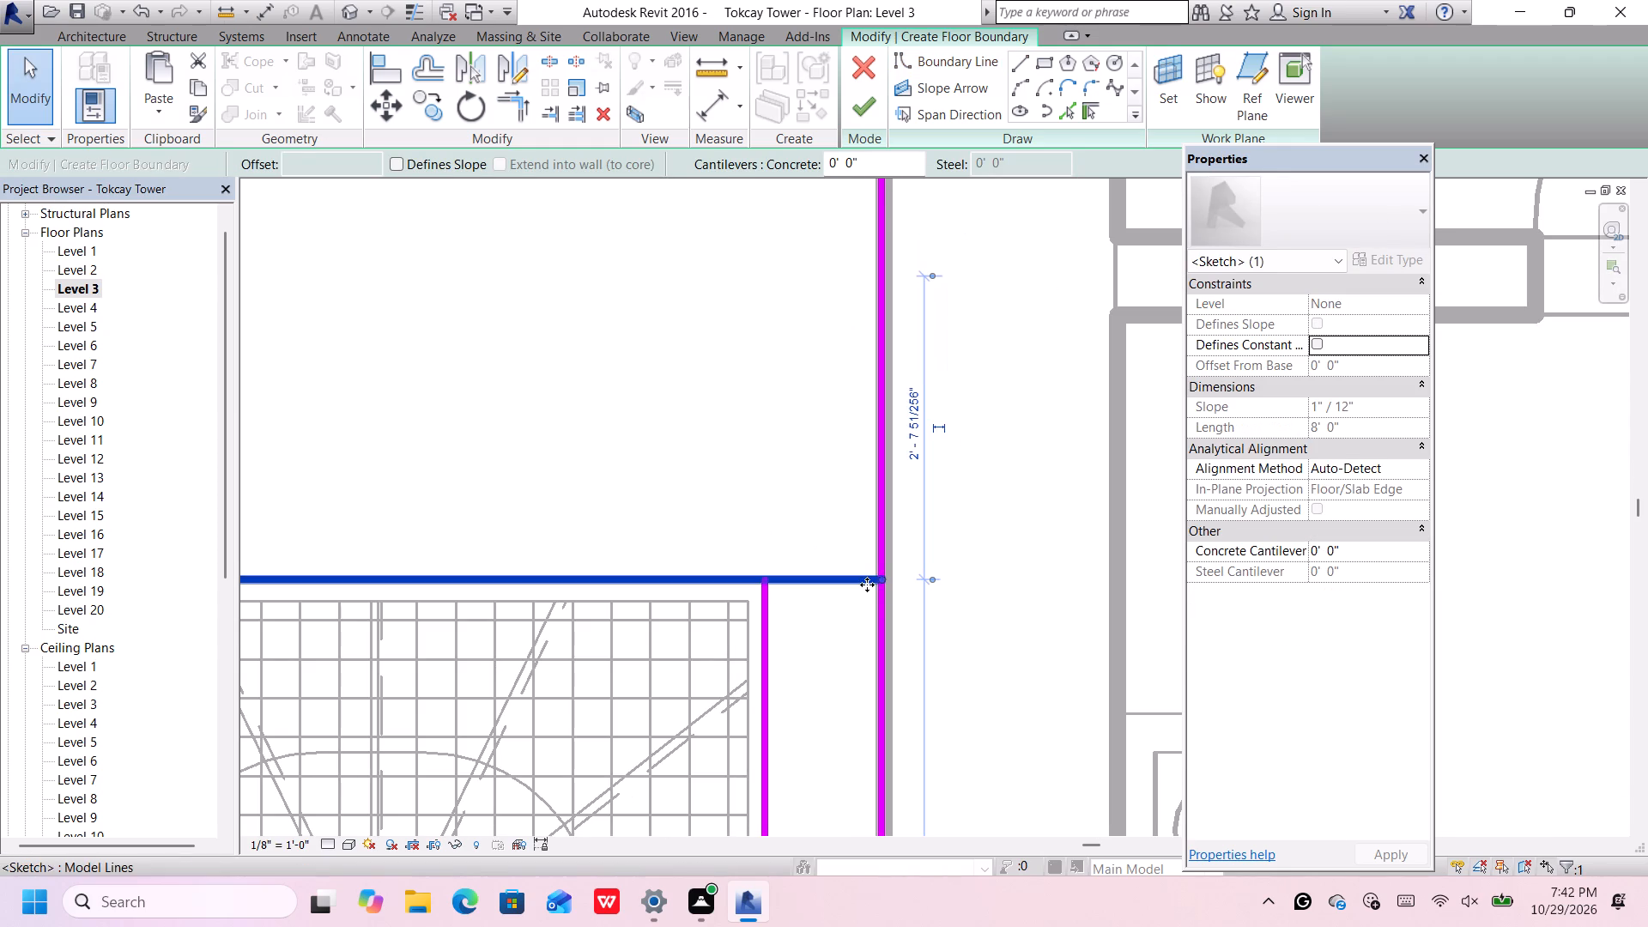
pyautogui.moveTo(880, 579); pyautogui.dragTo(766, 589)
pyautogui.scroll(-12, 785, 587)
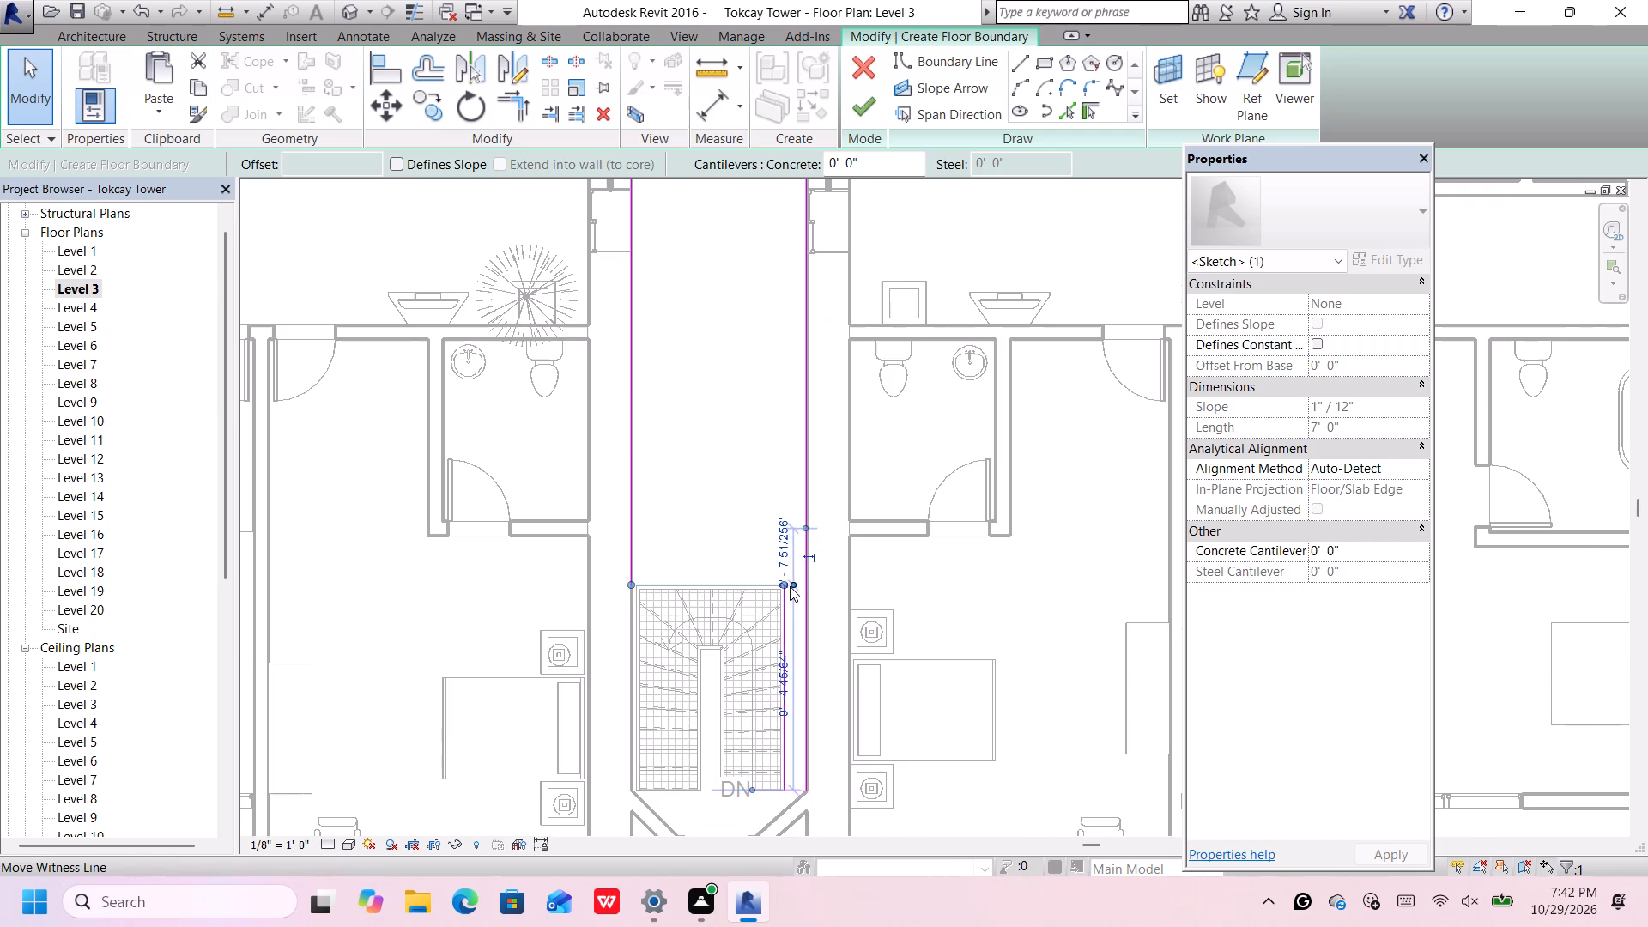
pyautogui.scroll(-3, 791, 586)
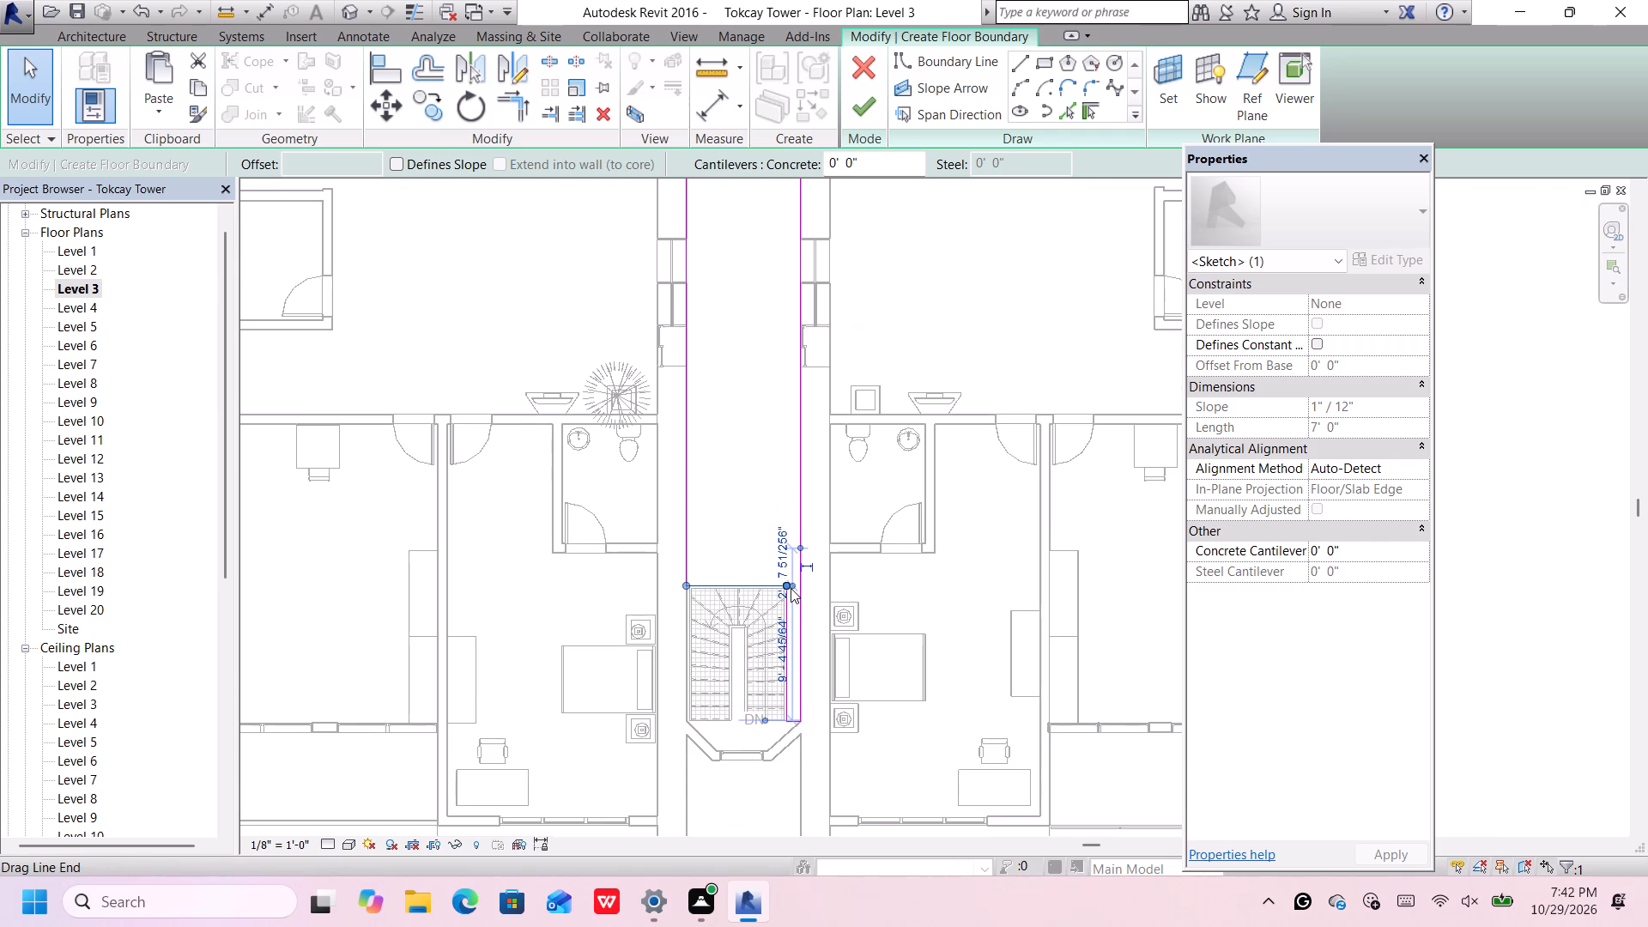
pyautogui.scroll(4, 791, 589)
pyautogui.scroll(-8, 791, 589)
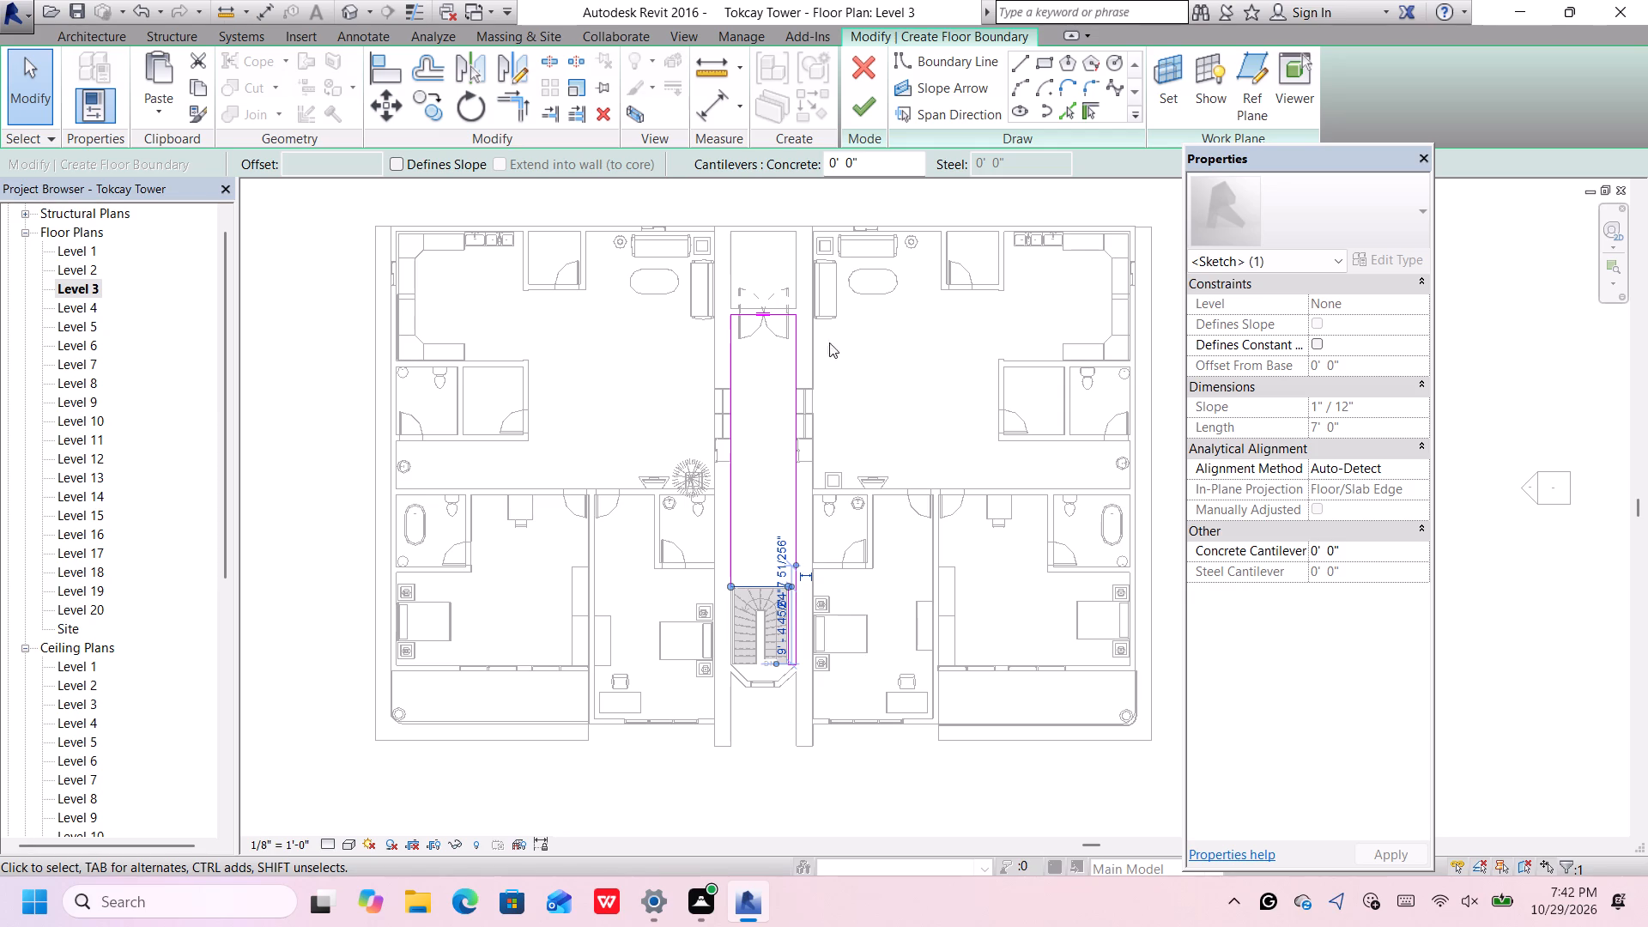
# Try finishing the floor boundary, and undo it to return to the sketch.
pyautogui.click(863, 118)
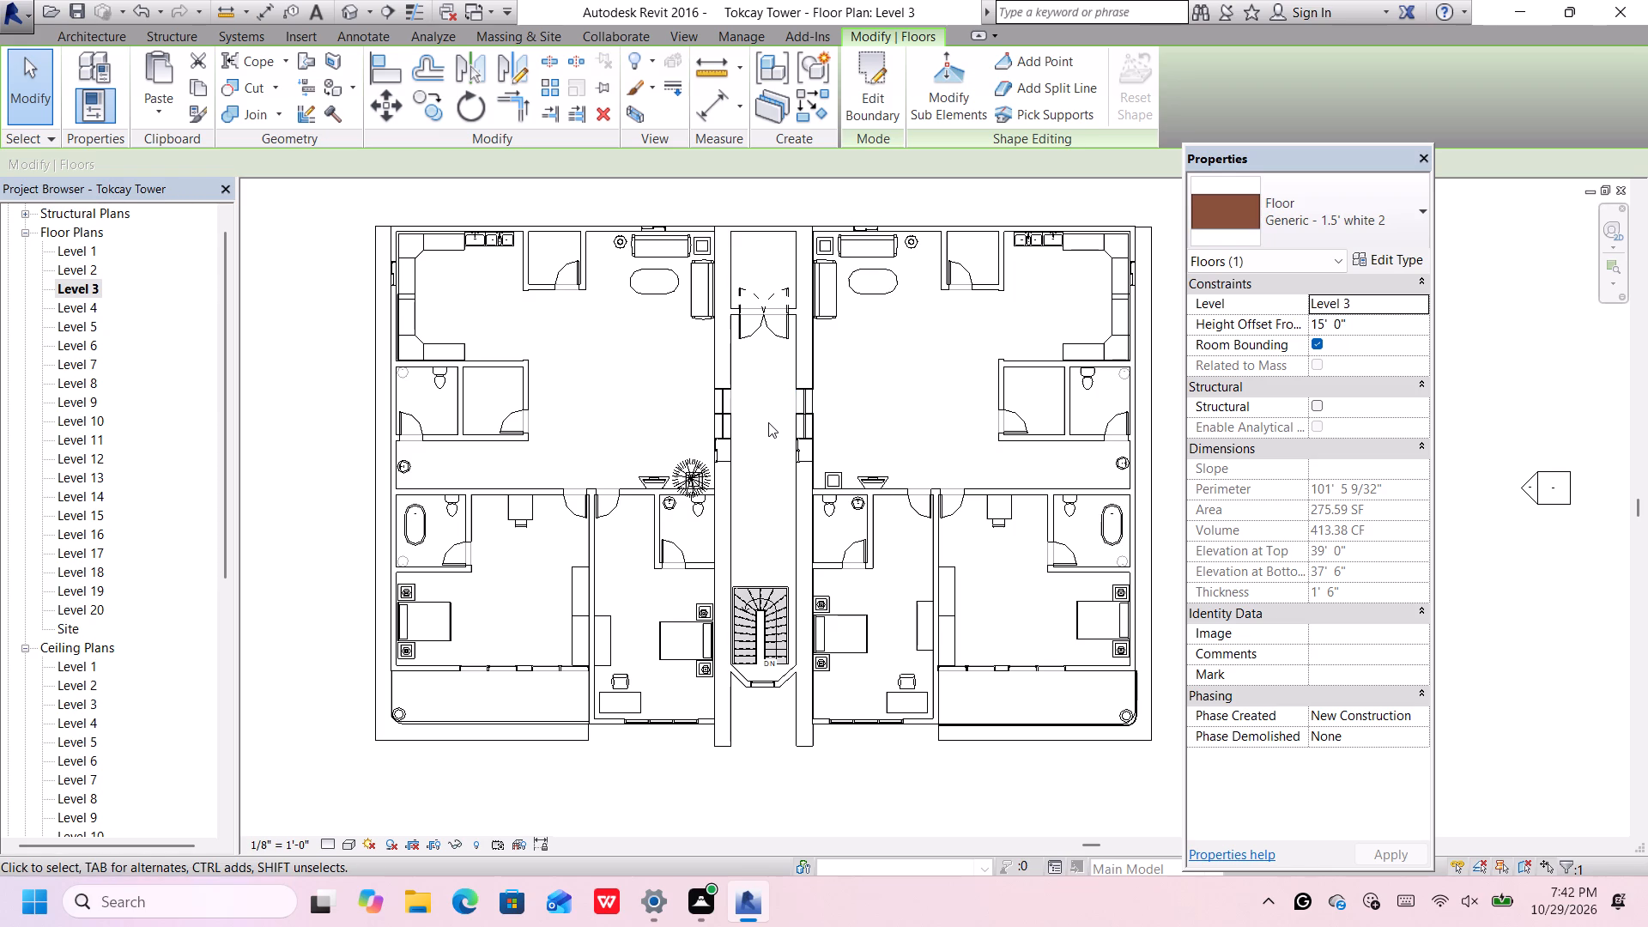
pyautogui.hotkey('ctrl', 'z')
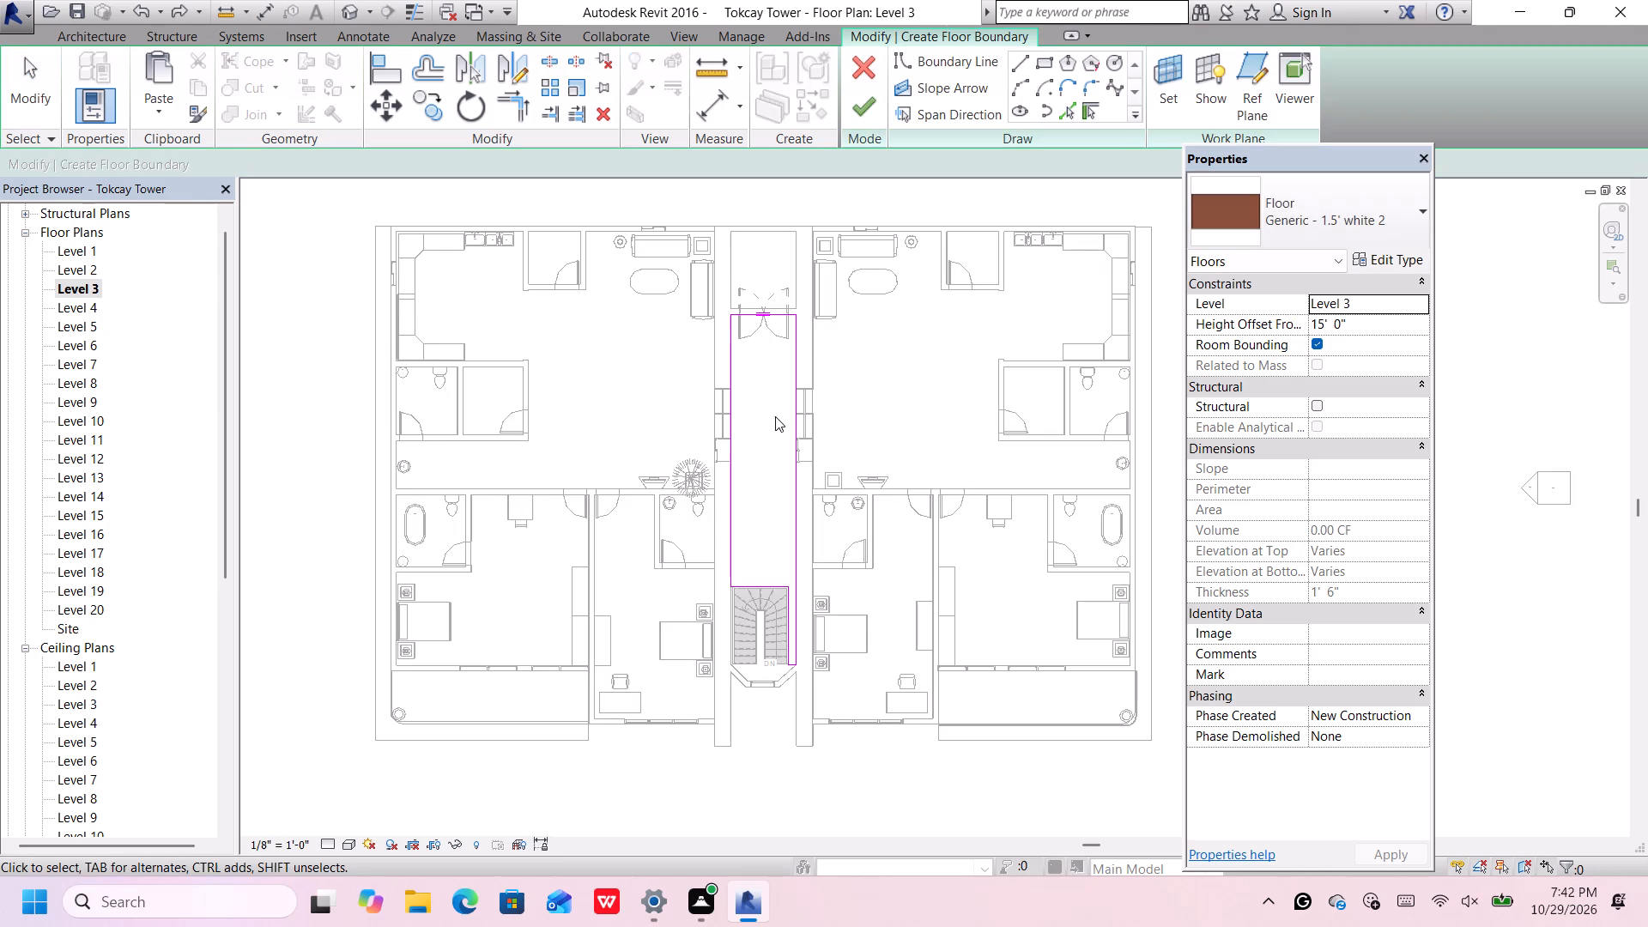
# Set the new corridor floor's height offset from Level 3 to 0' 0".
pyautogui.click(1403, 330)
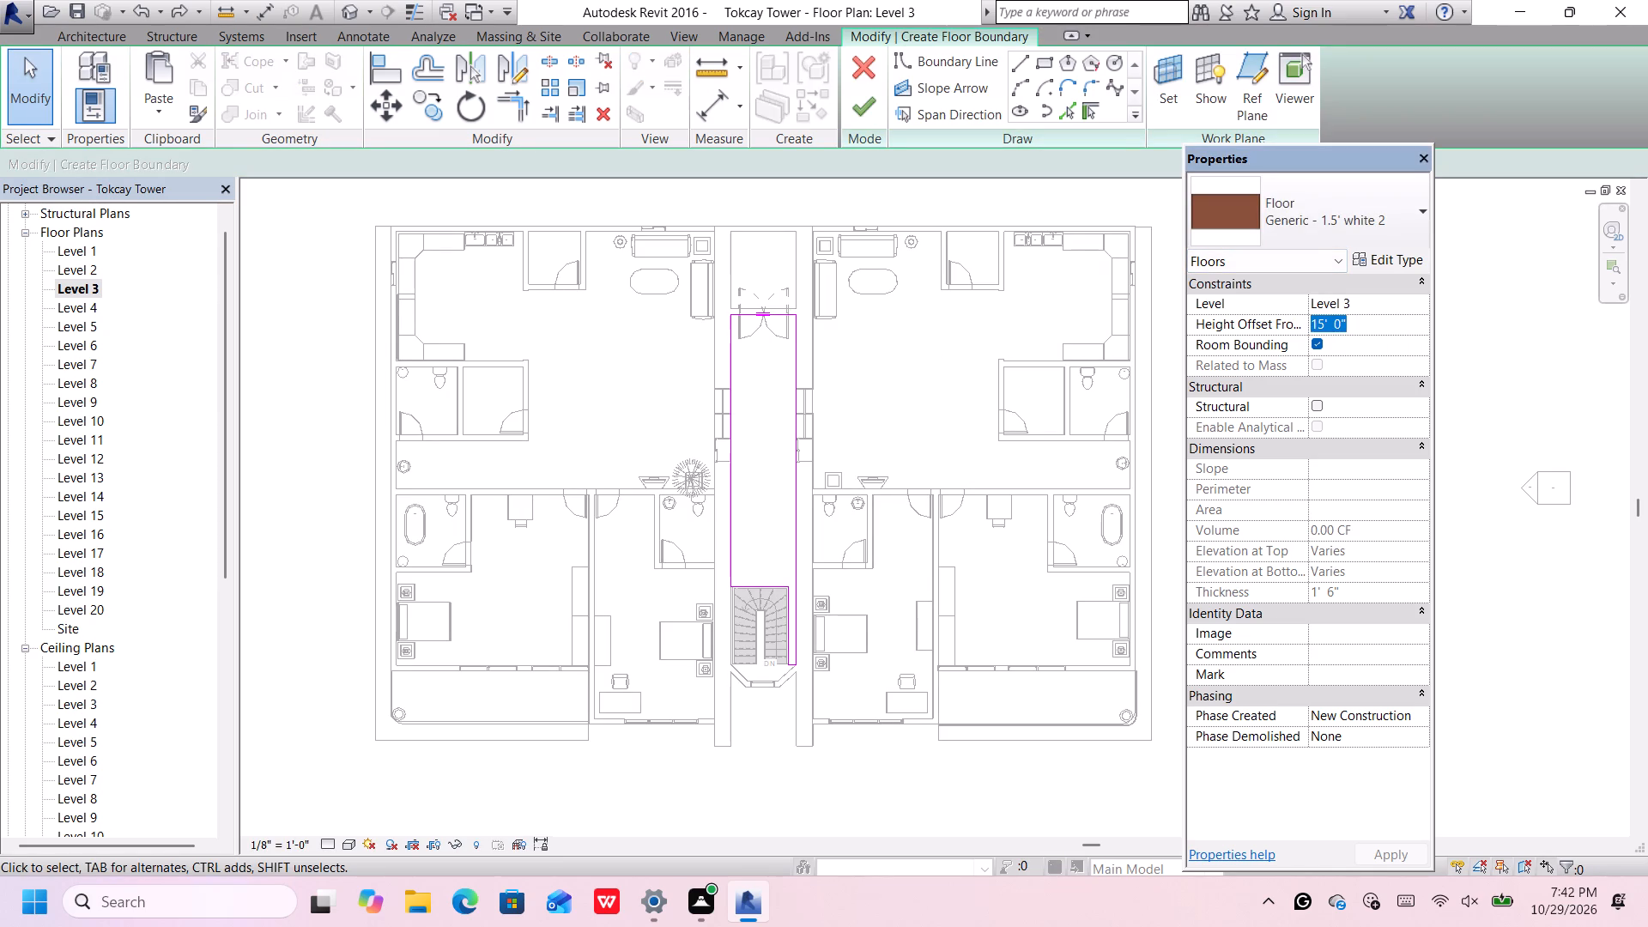
pyautogui.press('BackSpace')
pyautogui.press('0')
pyautogui.press('Return')
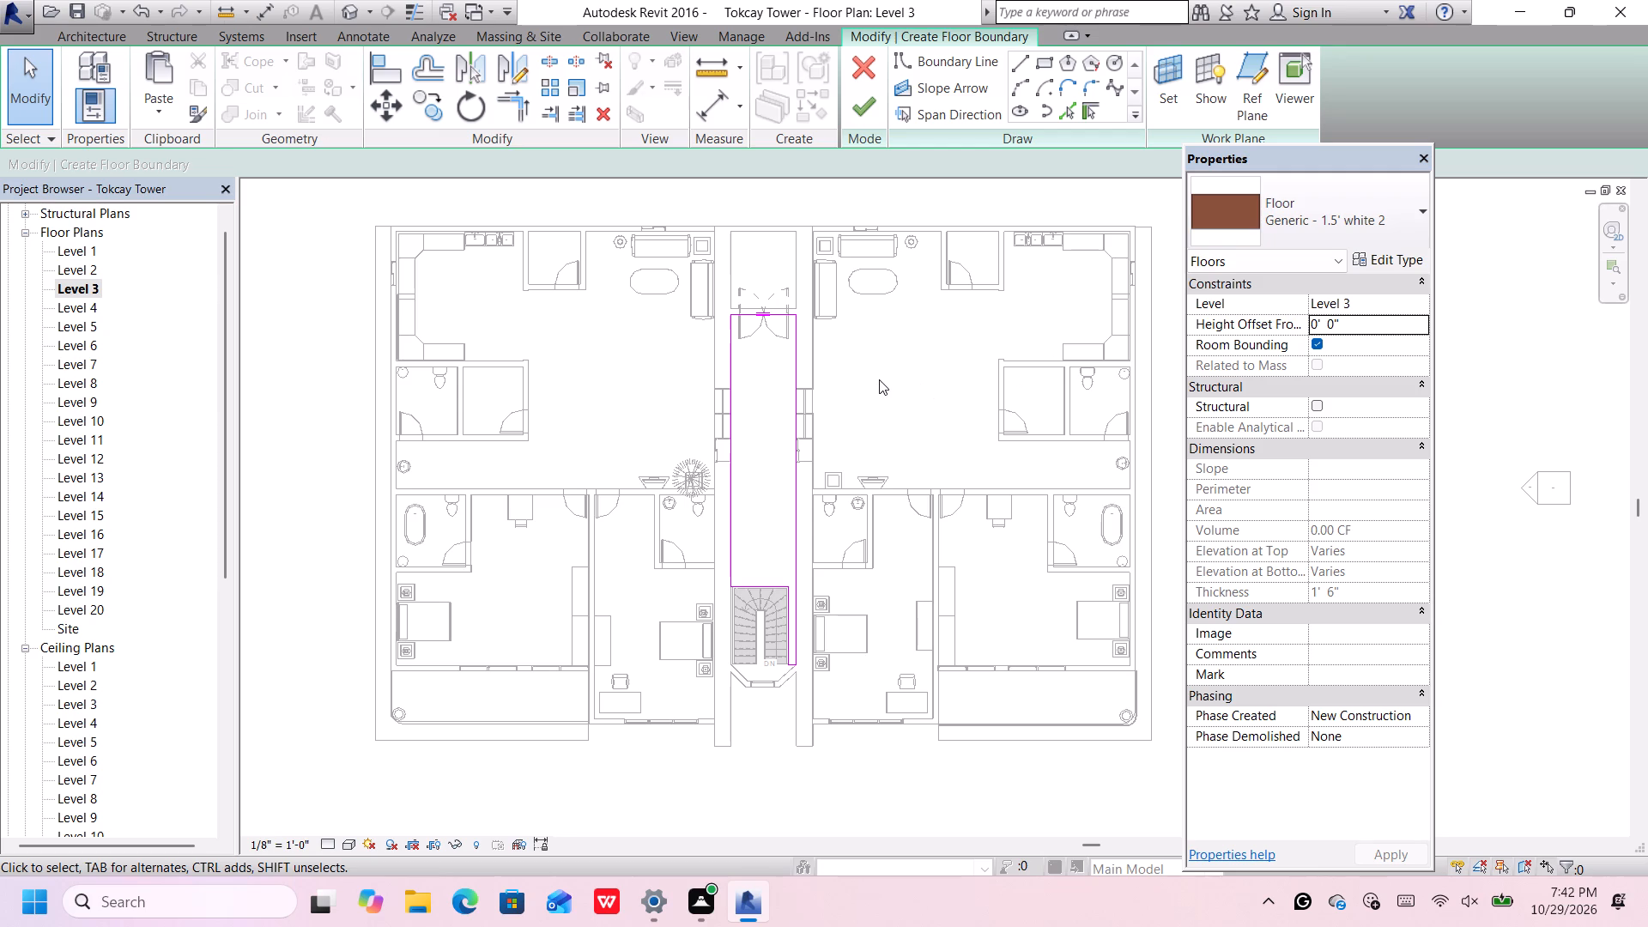
# Change the new corridor floor's type to Generic - 12" white.
pyautogui.click(1365, 203)
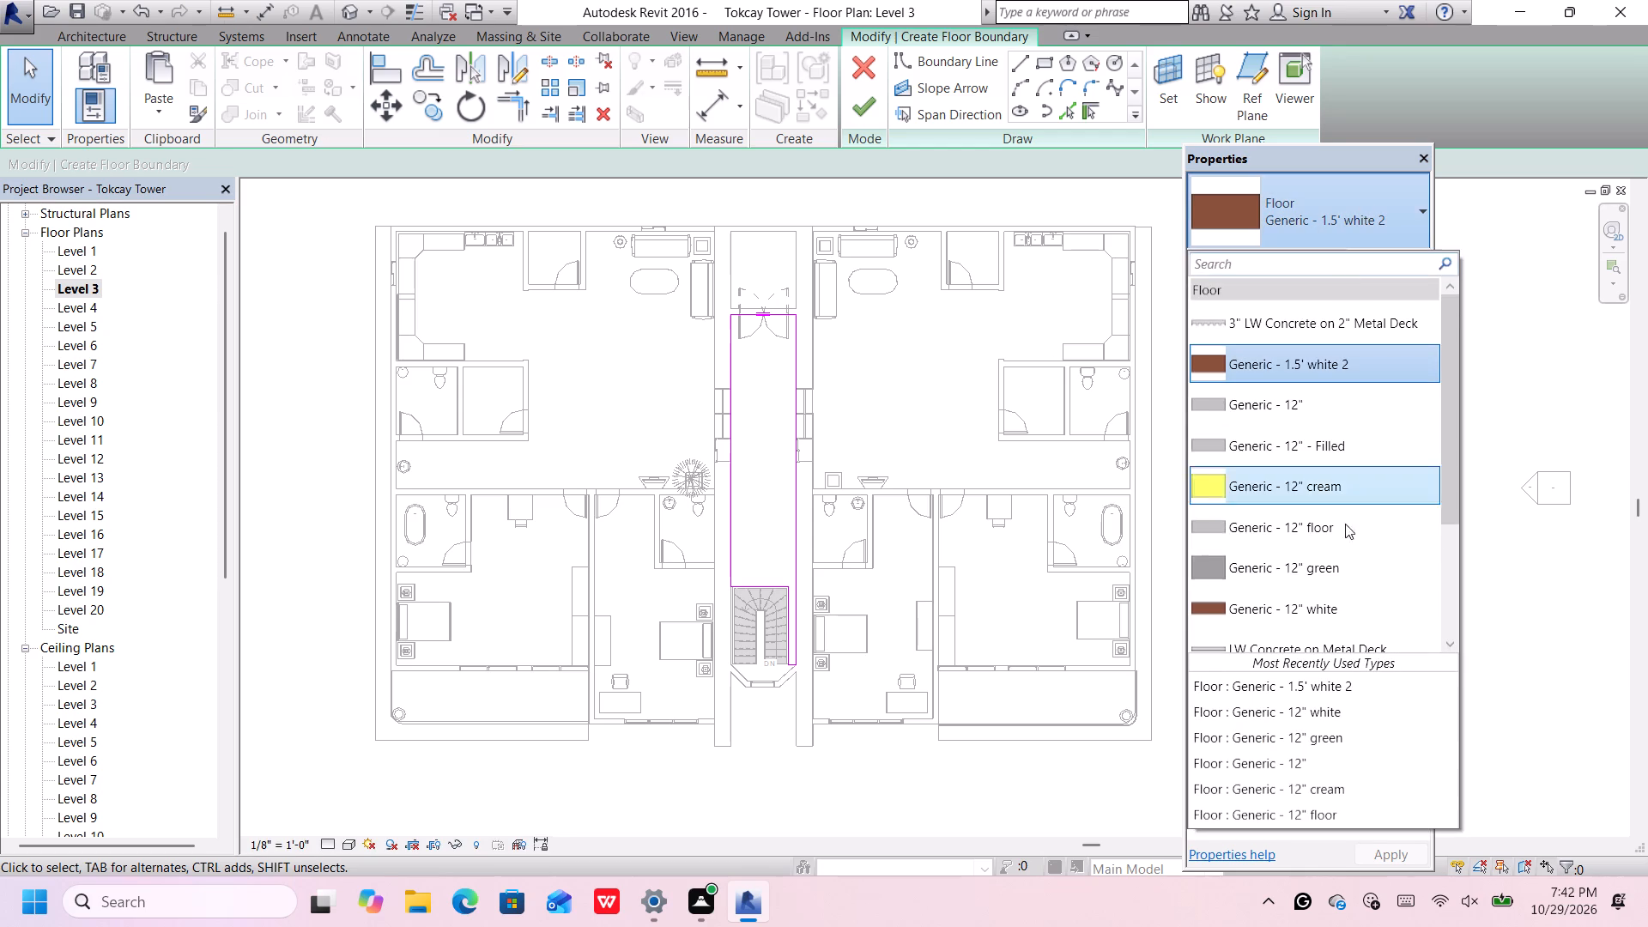
pyautogui.click(1346, 606)
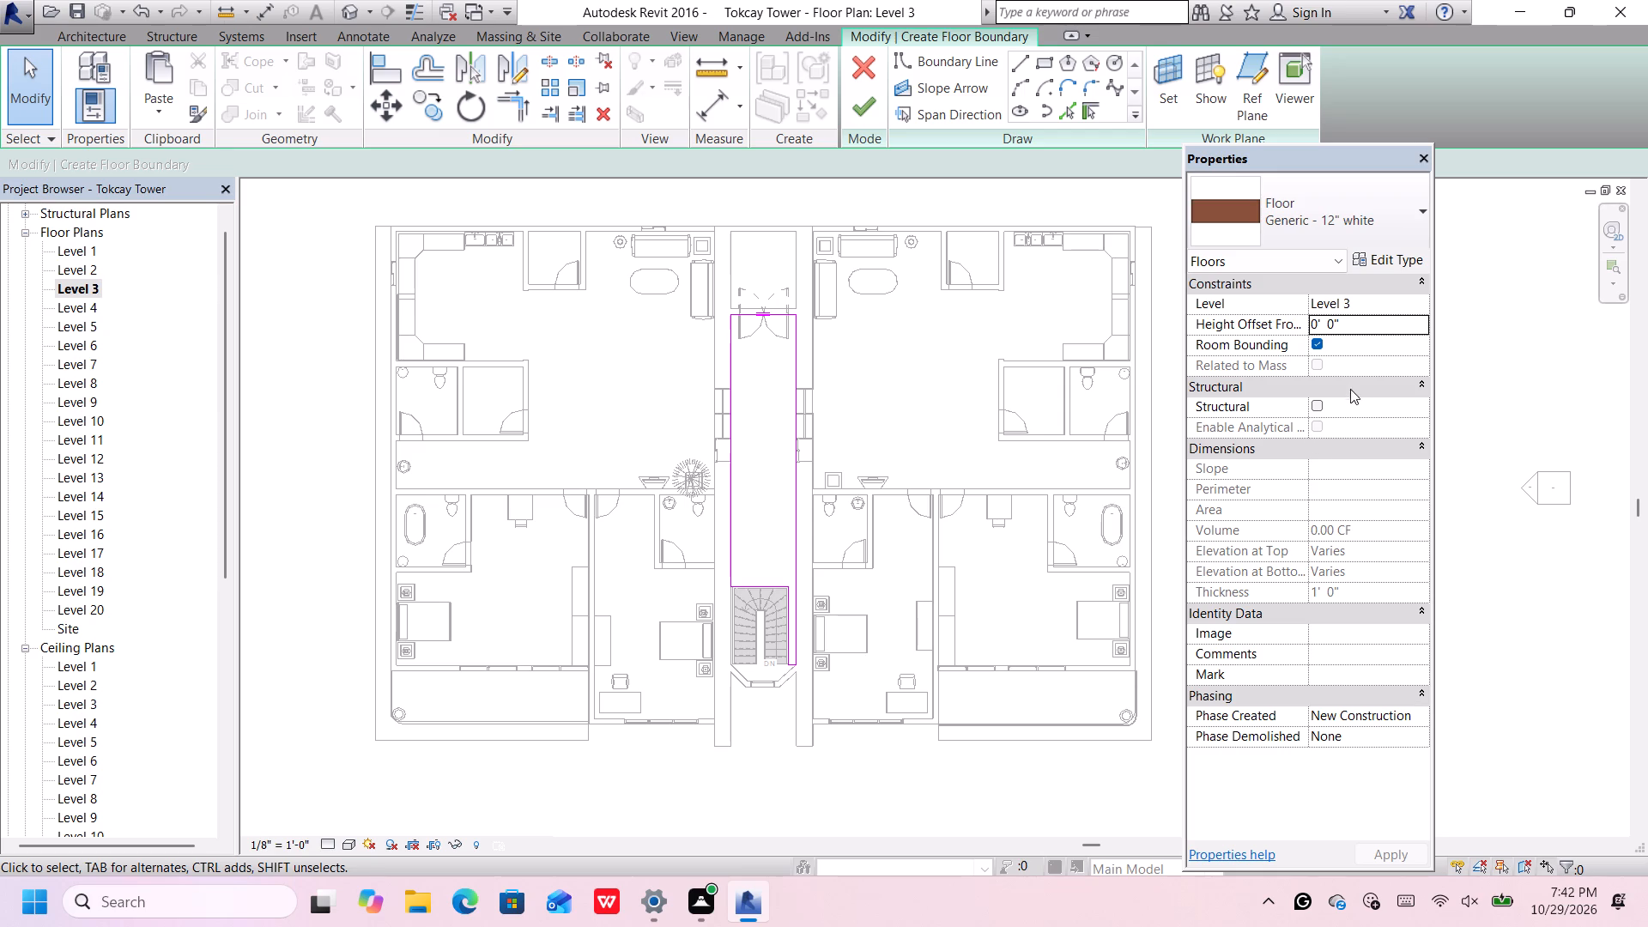
# Set the corridor floor's level to Level 2 with a 12' height offset, and finish the floor boundary.
pyautogui.click(1375, 320)
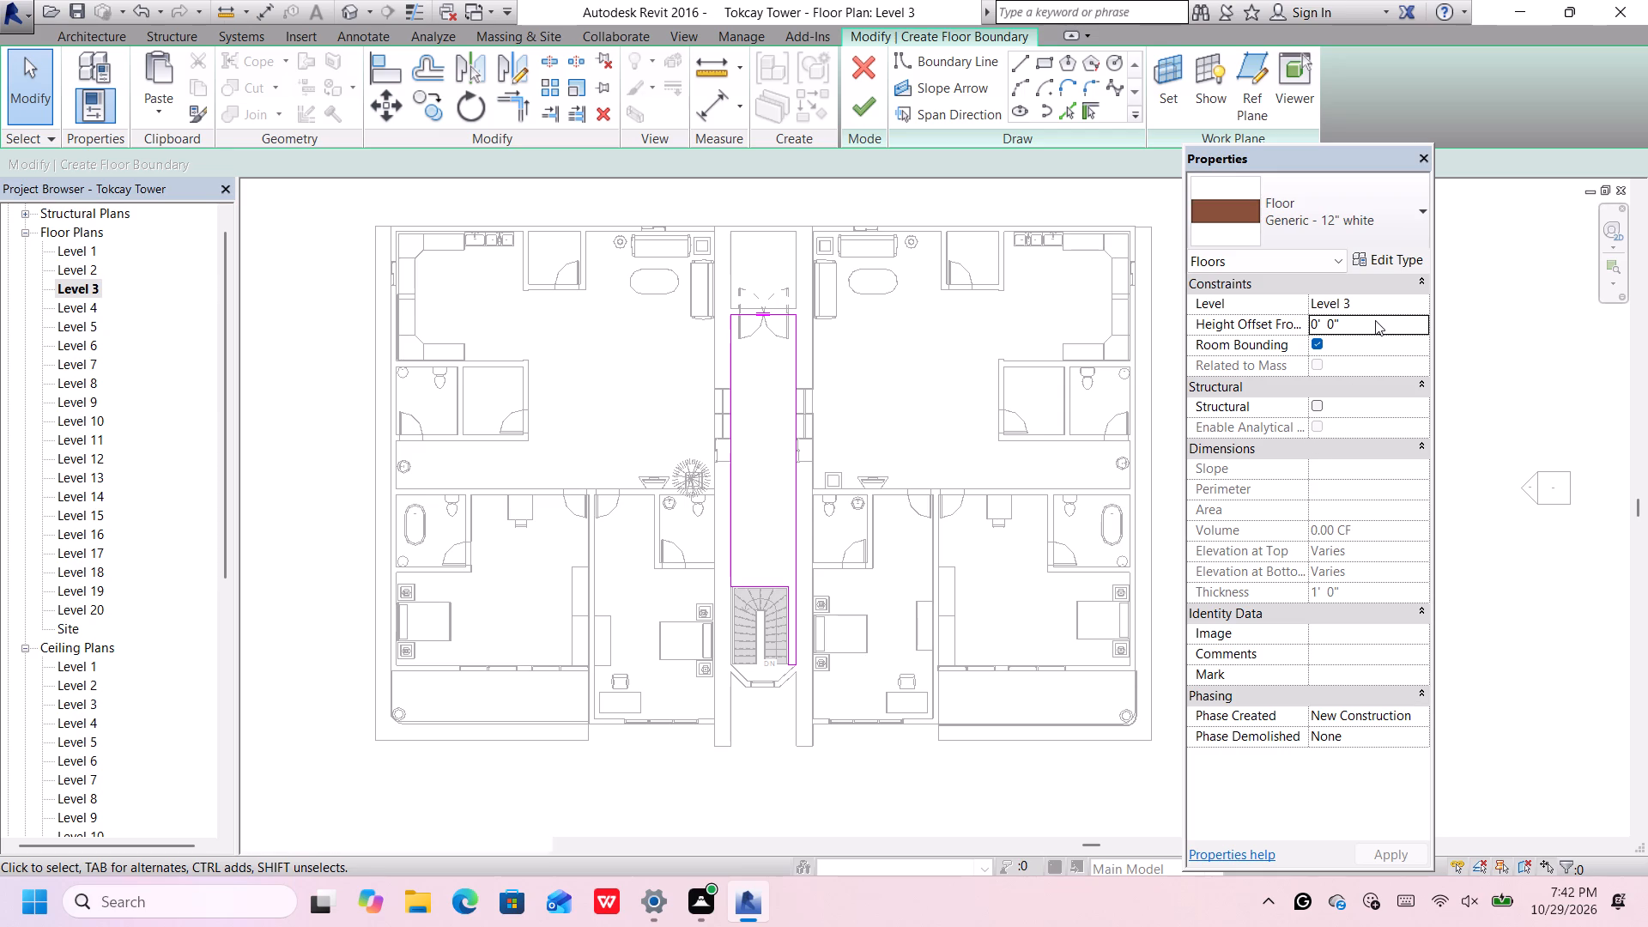
pyautogui.press('BackSpace')
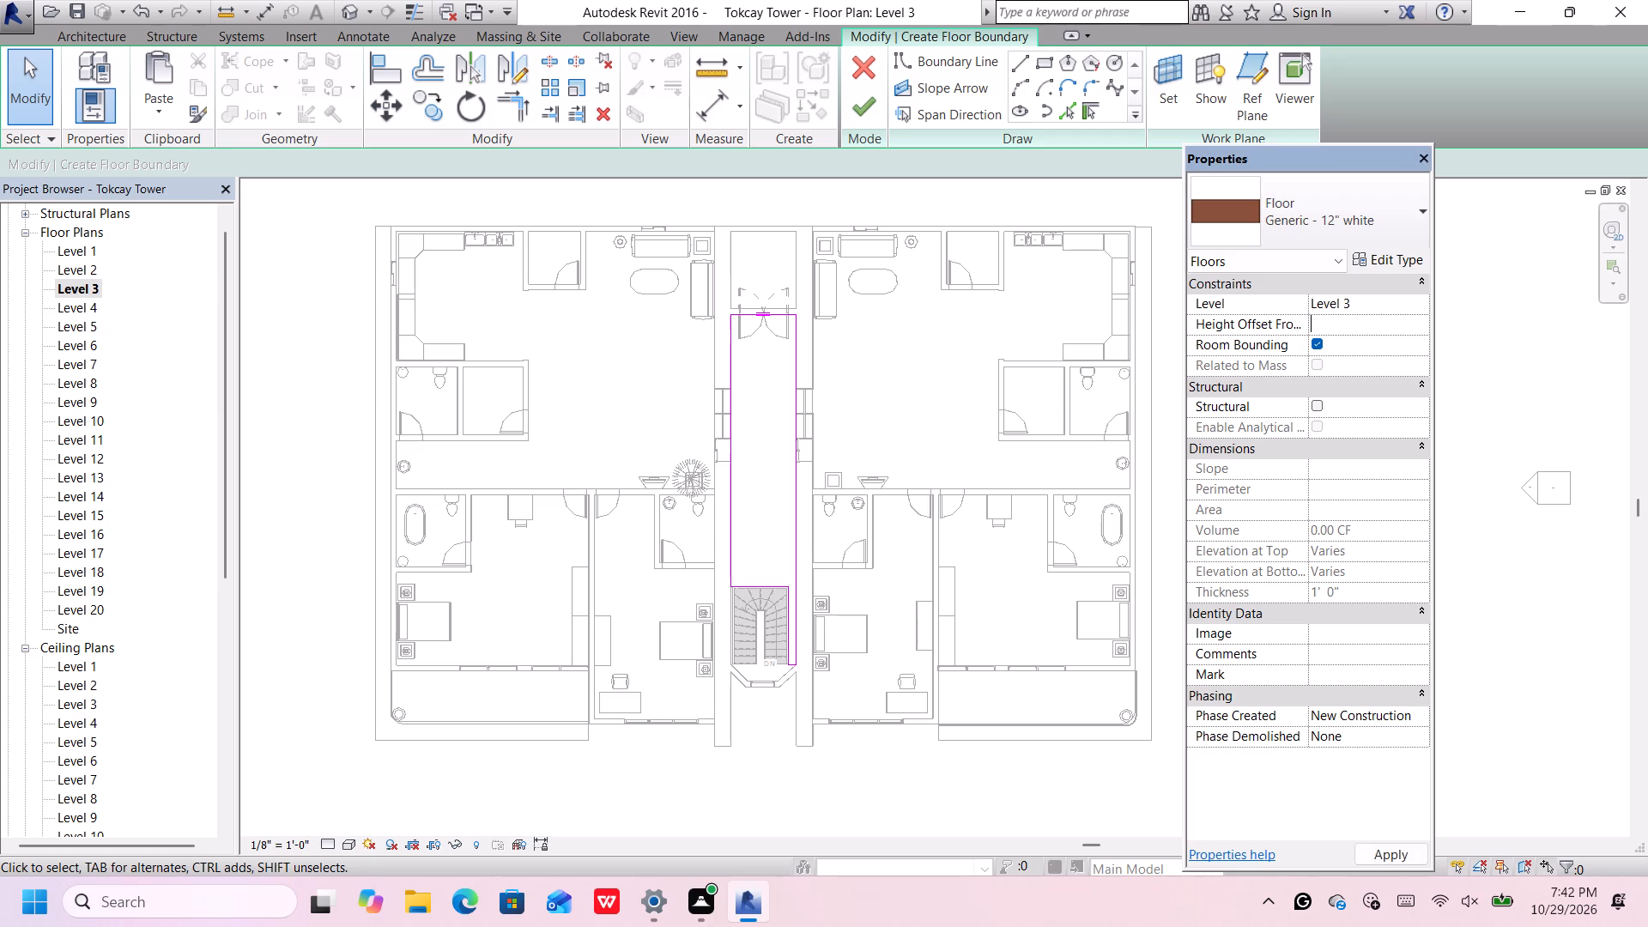
pyautogui.click(1423, 306)
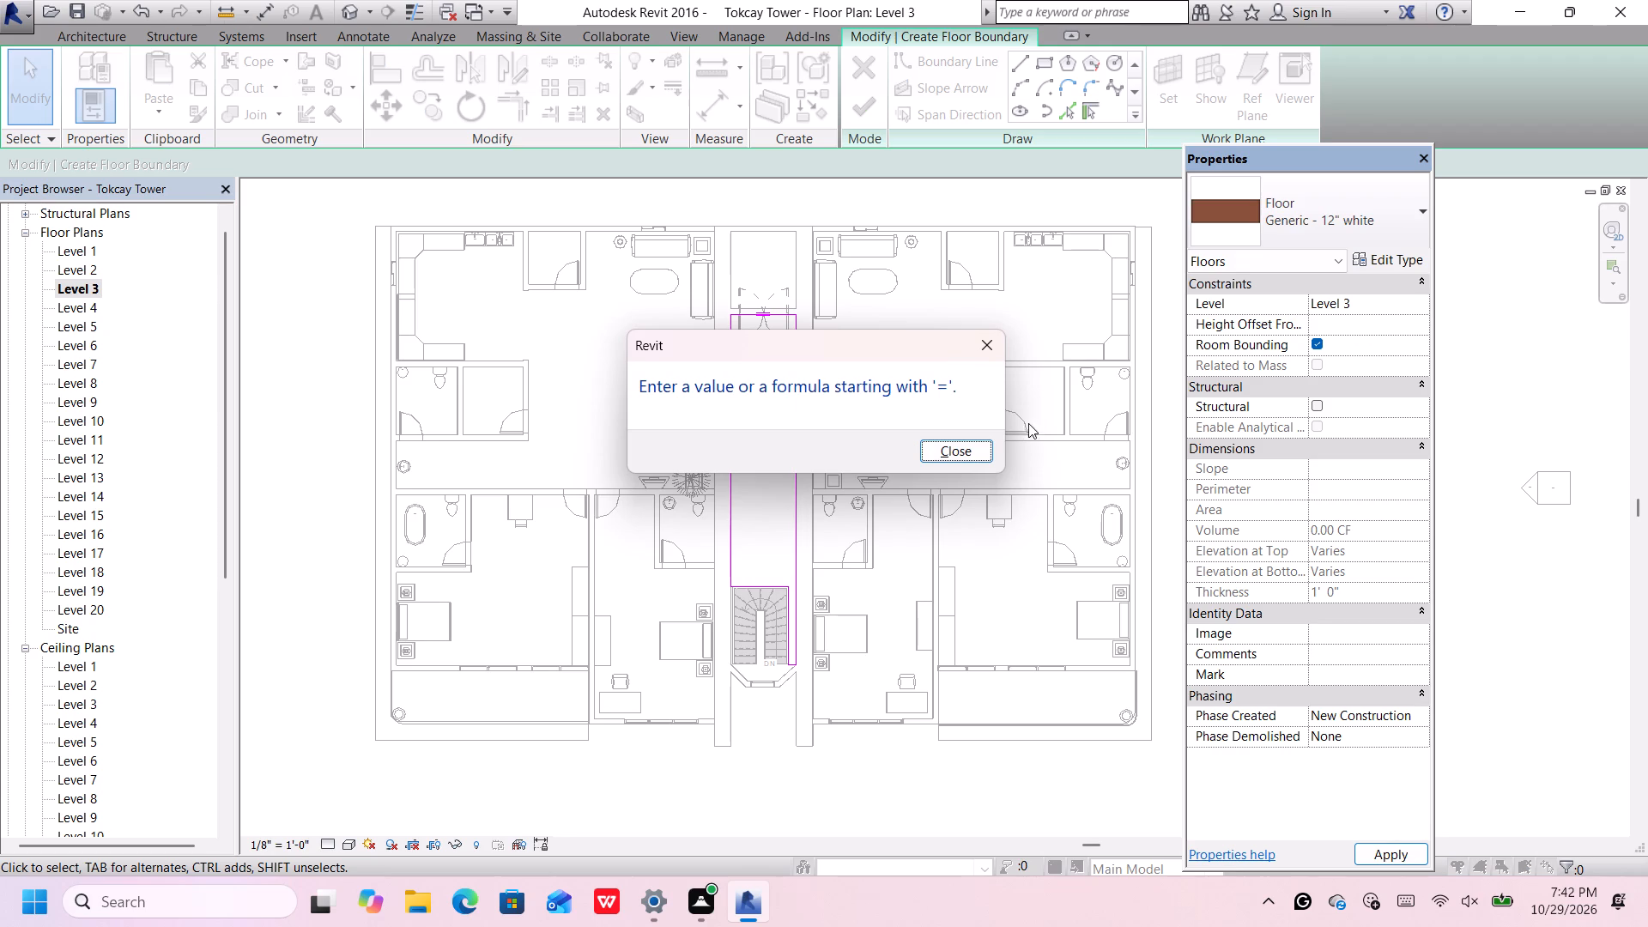
pyautogui.click(951, 448)
pyautogui.click(1375, 321)
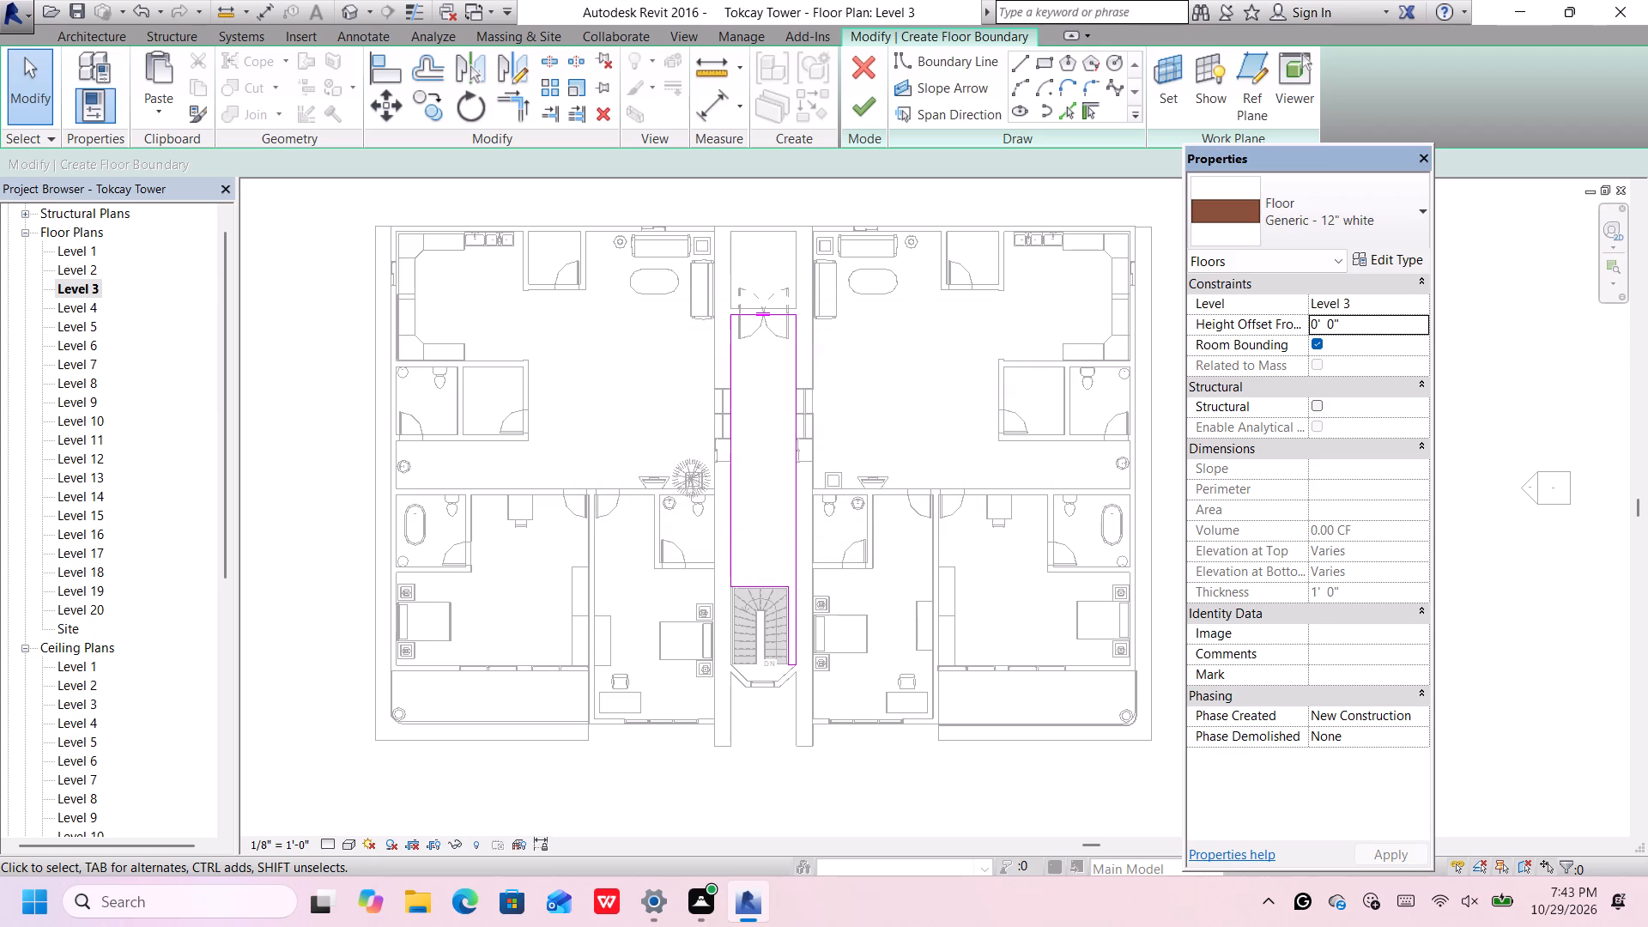
pyautogui.press('BackSpace')
pyautogui.write('12')
pyautogui.press("'")
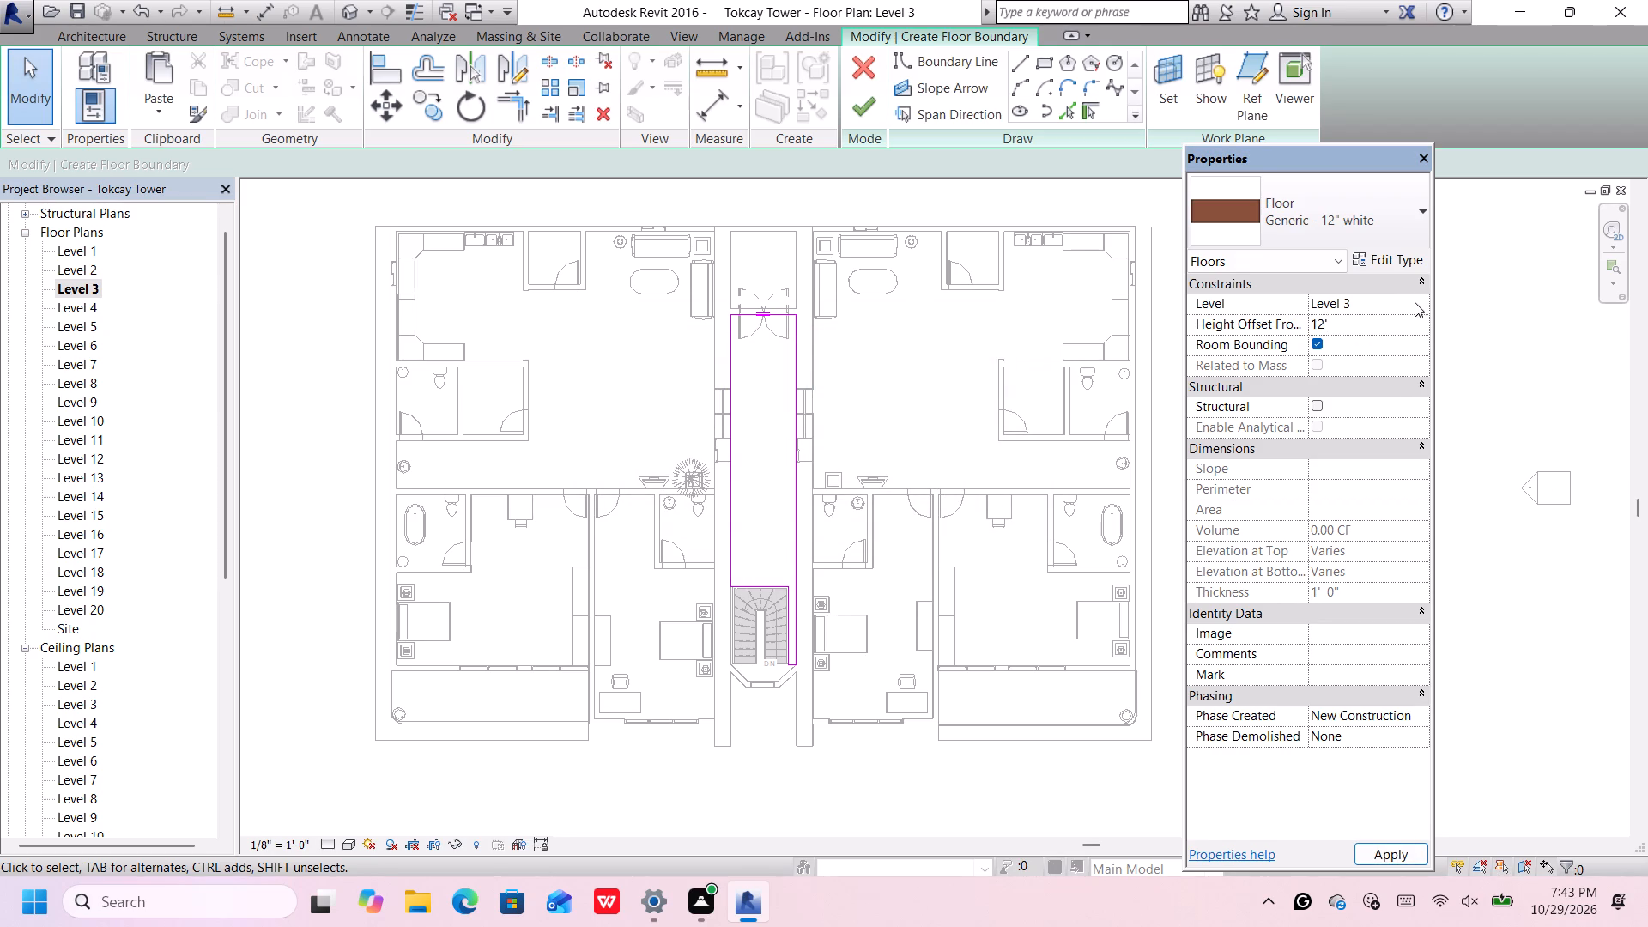
pyautogui.click(1414, 304)
pyautogui.click(1421, 304)
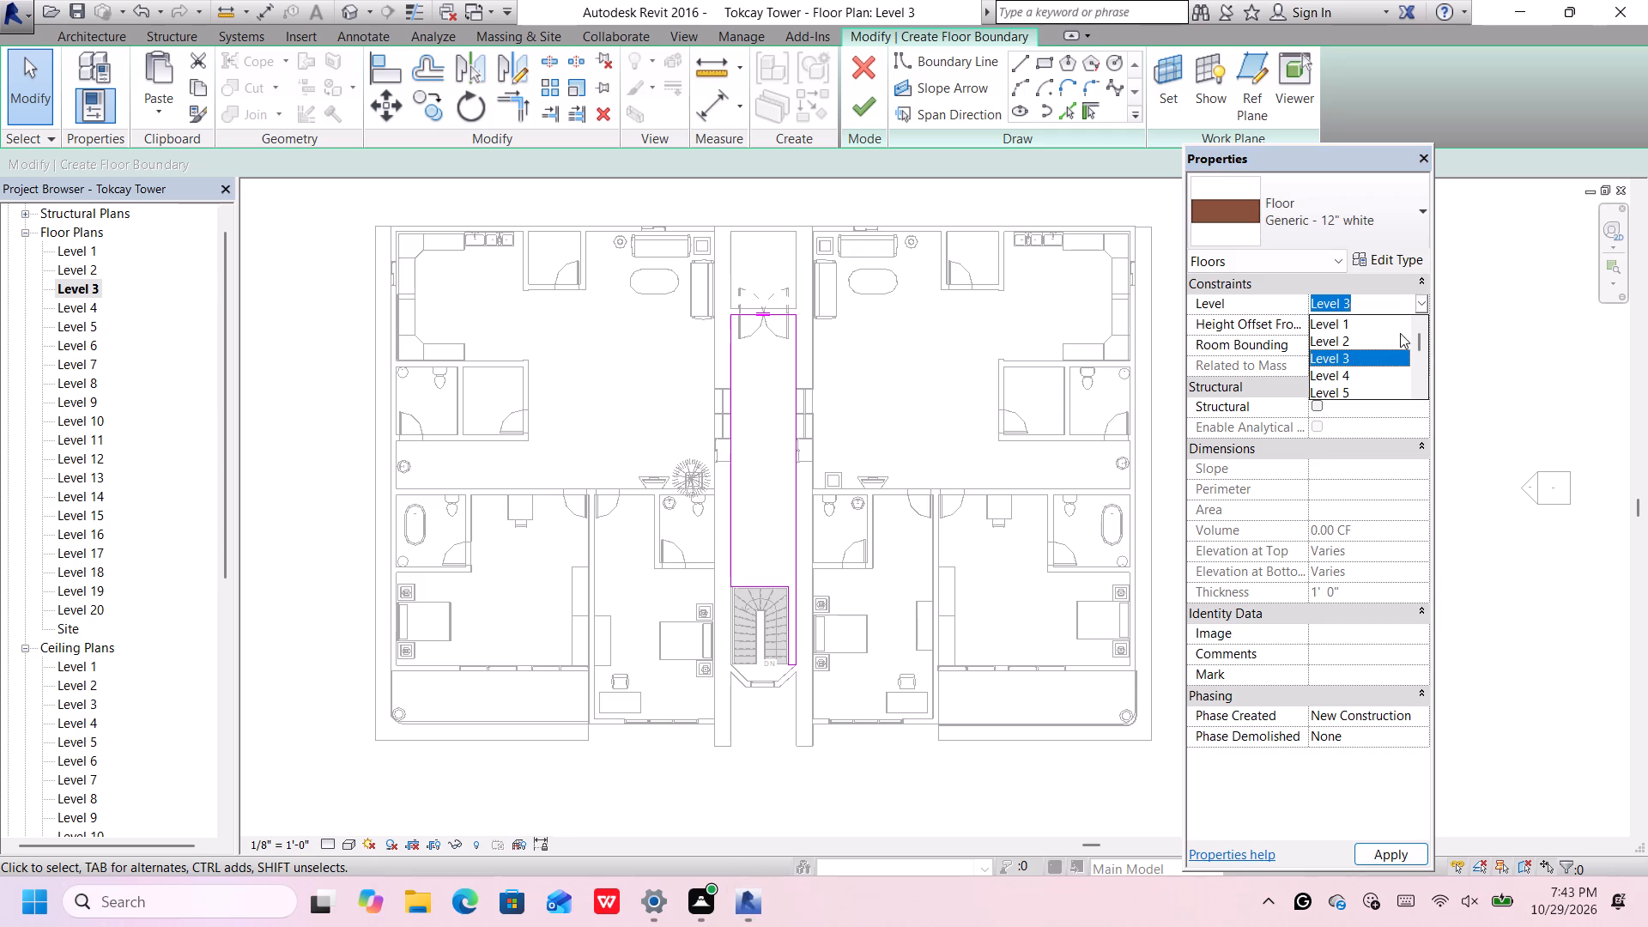
pyautogui.click(1372, 345)
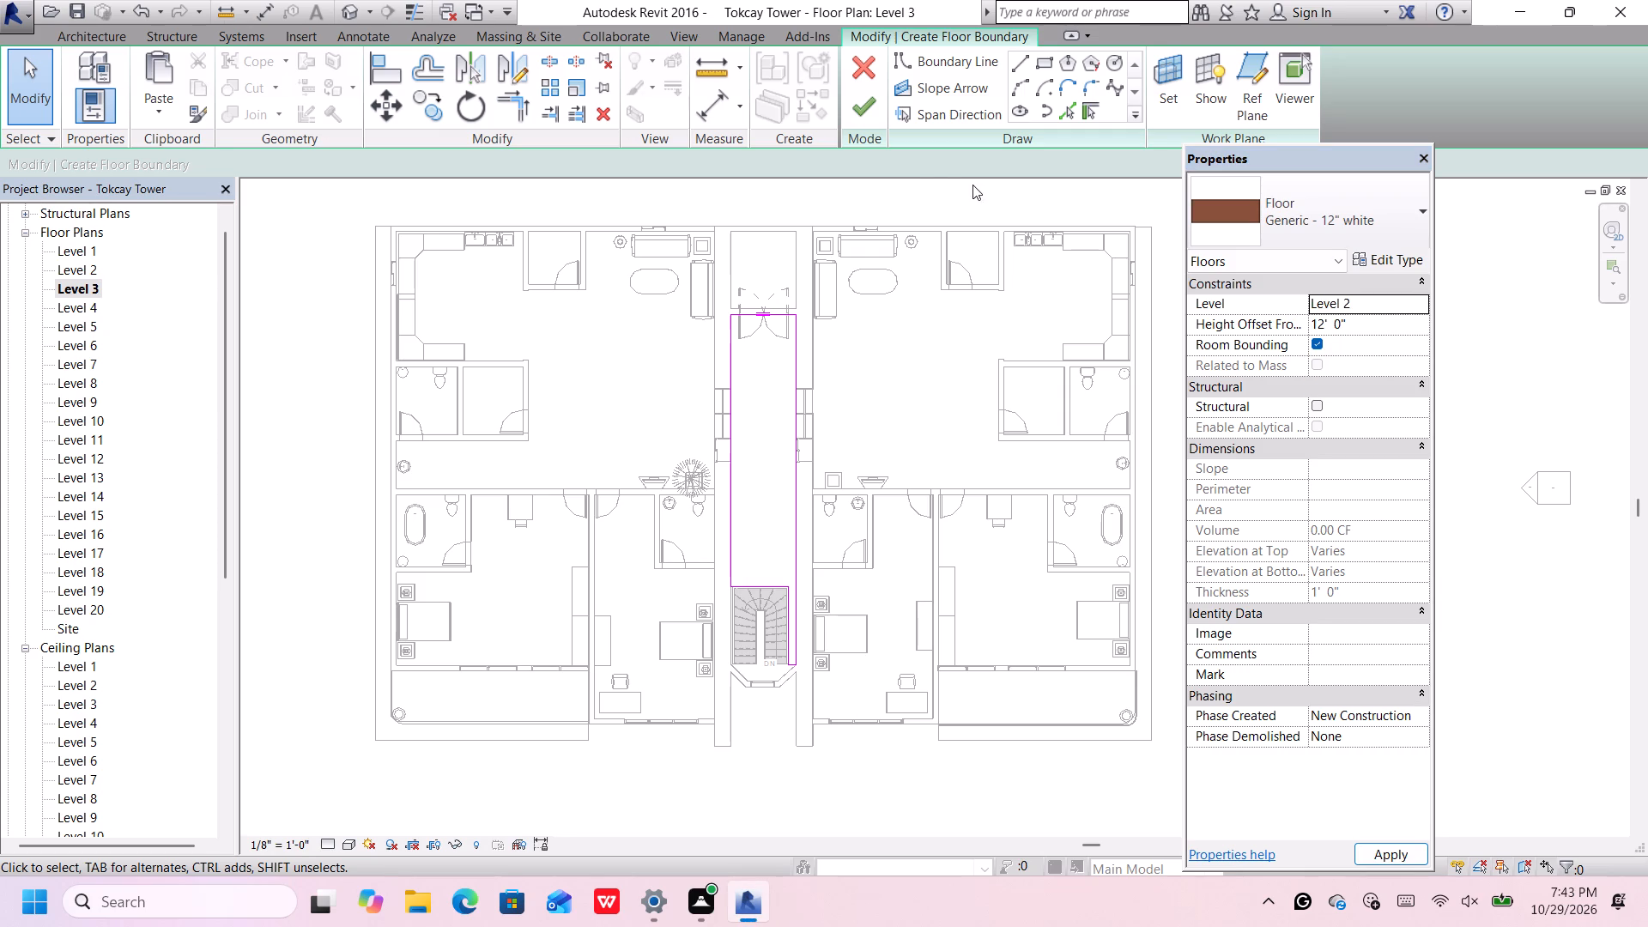
pyautogui.click(872, 108)
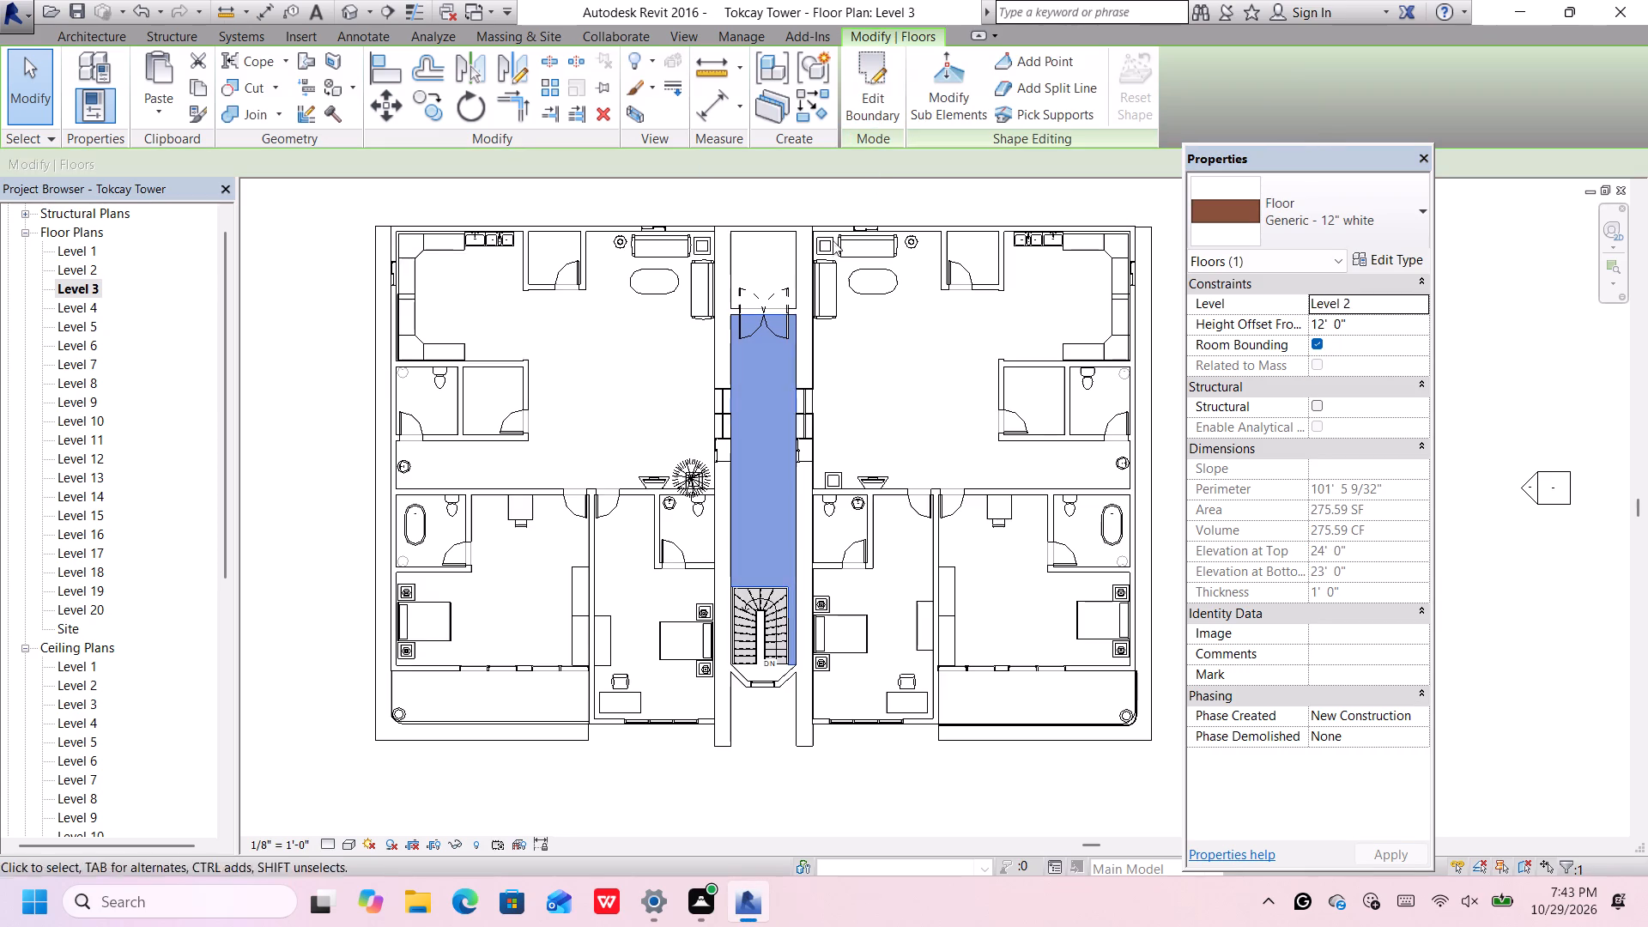
pyautogui.click(797, 209)
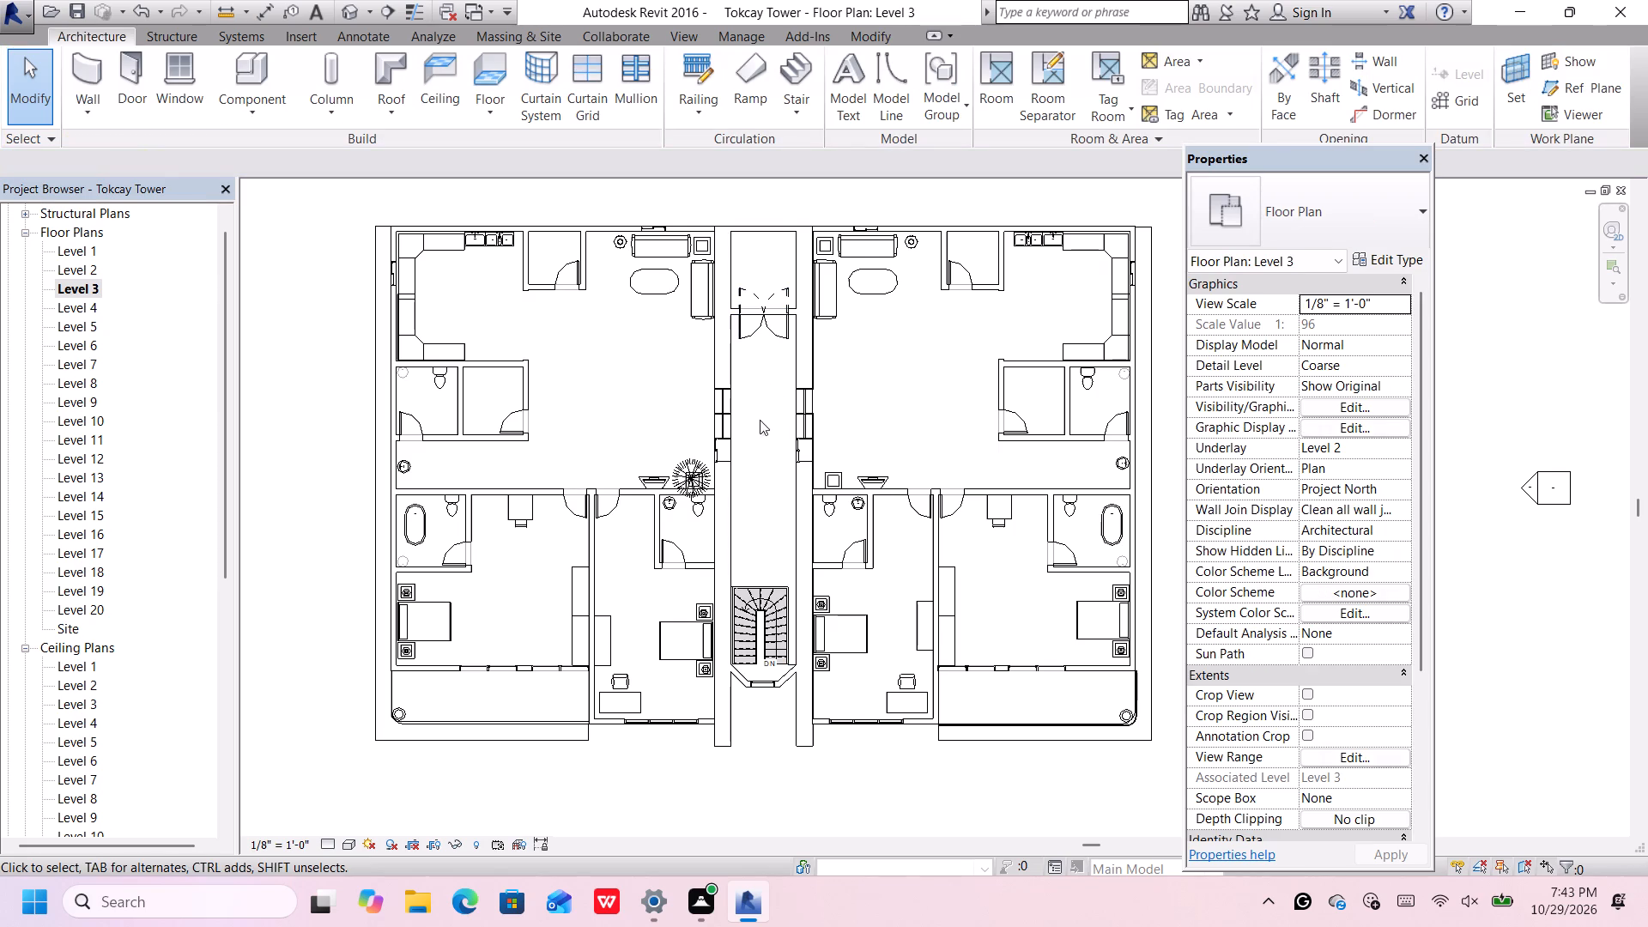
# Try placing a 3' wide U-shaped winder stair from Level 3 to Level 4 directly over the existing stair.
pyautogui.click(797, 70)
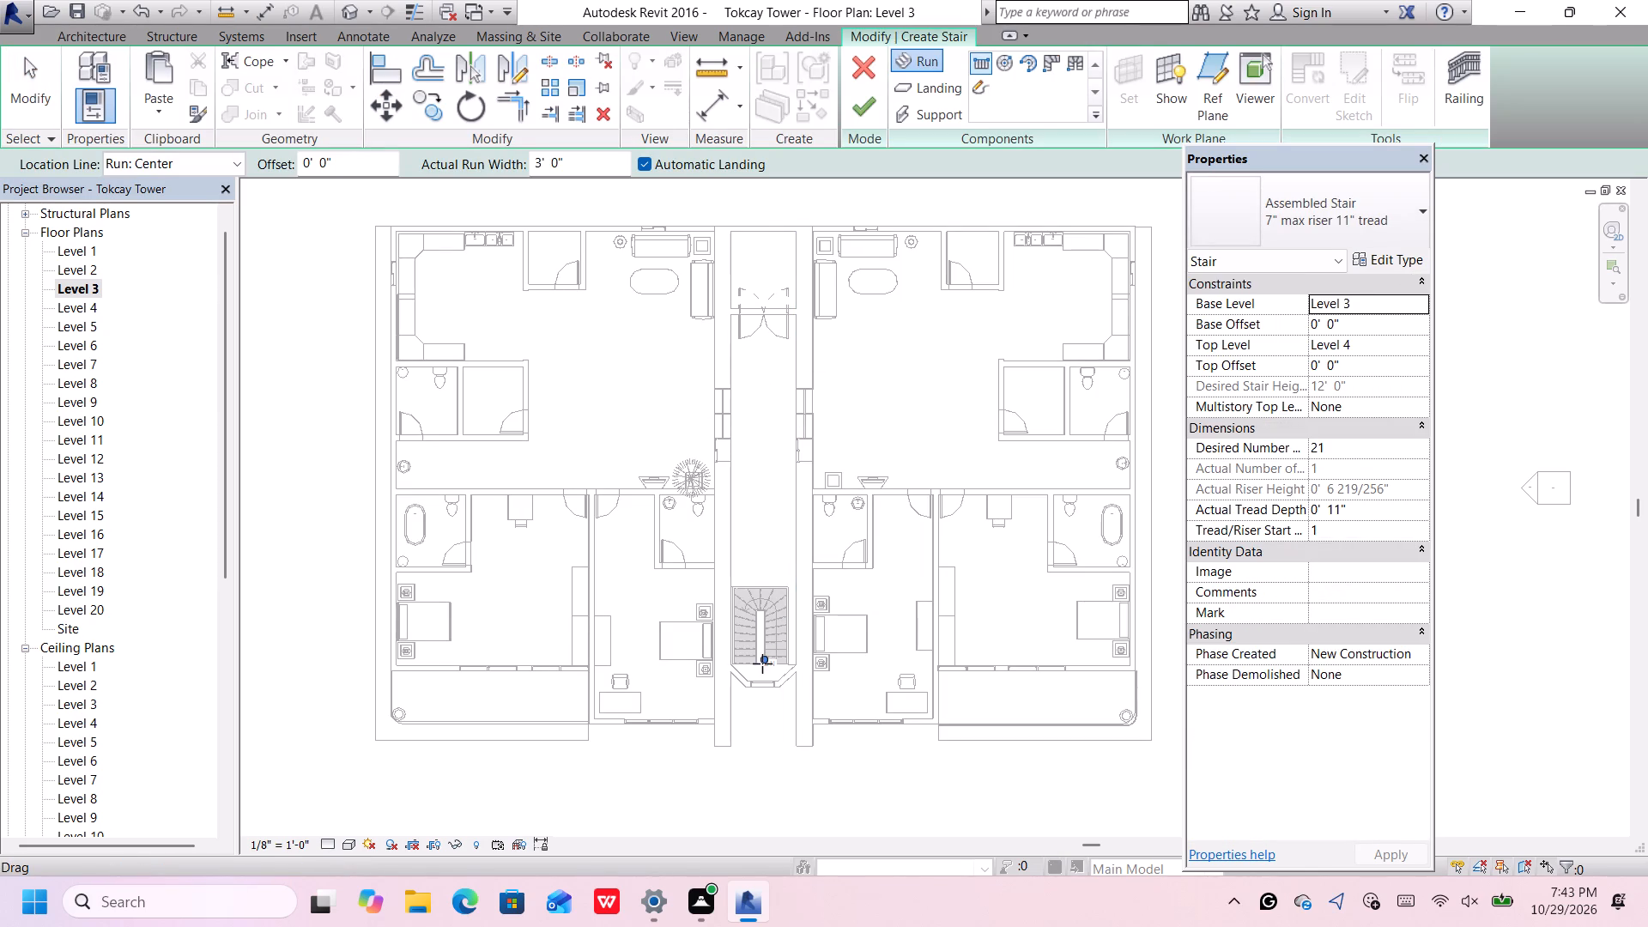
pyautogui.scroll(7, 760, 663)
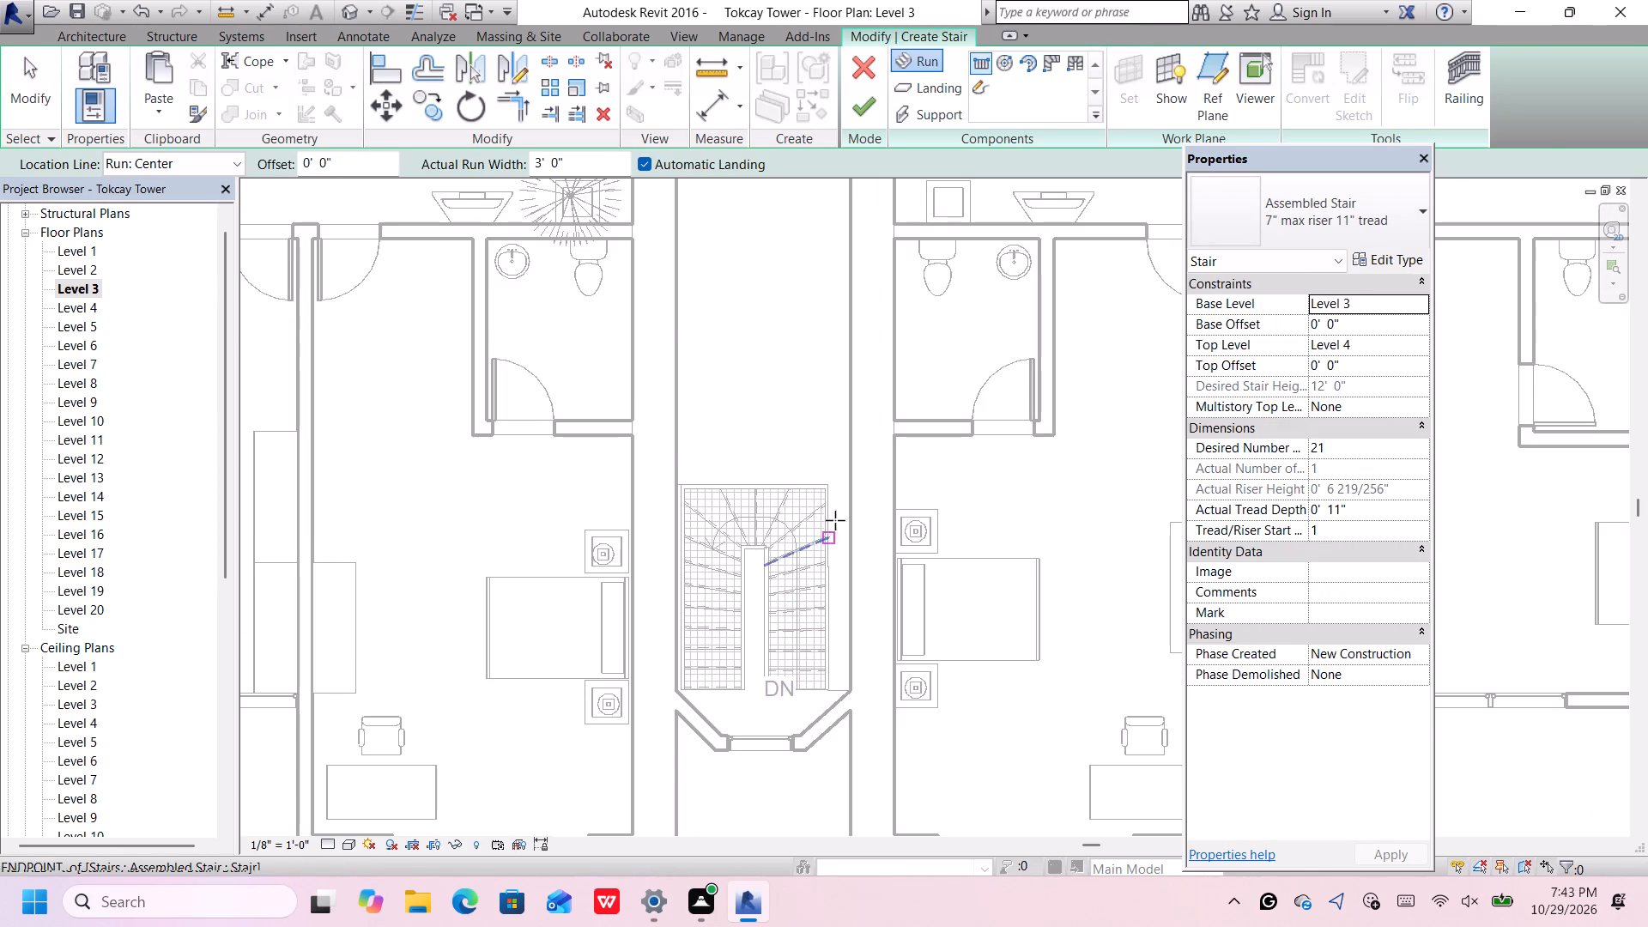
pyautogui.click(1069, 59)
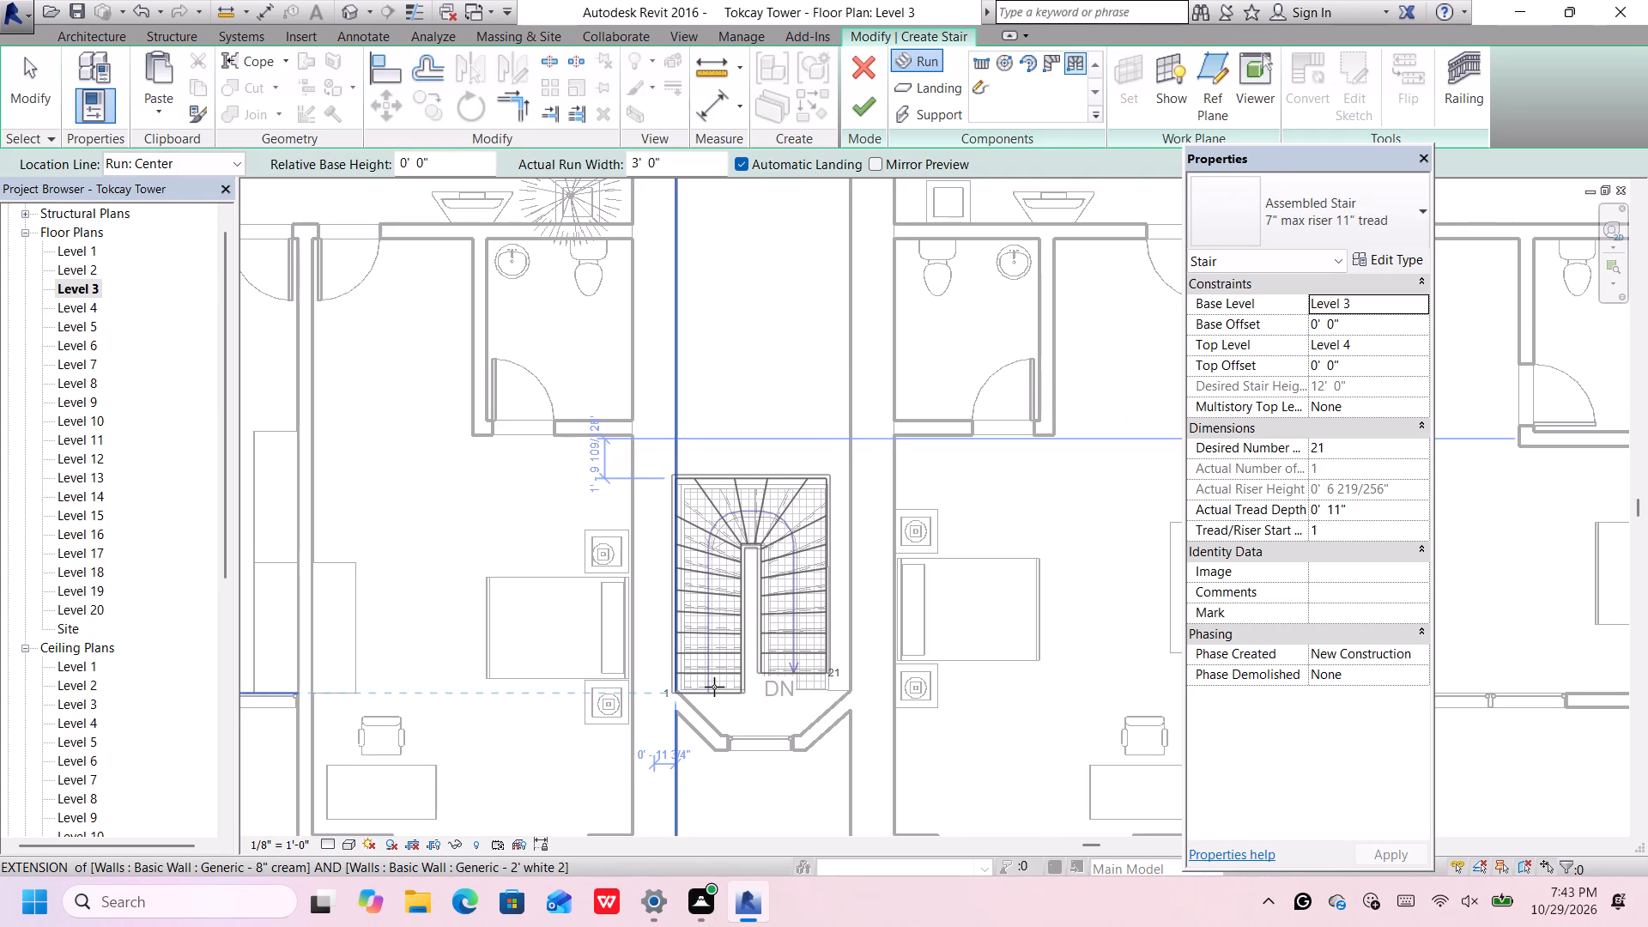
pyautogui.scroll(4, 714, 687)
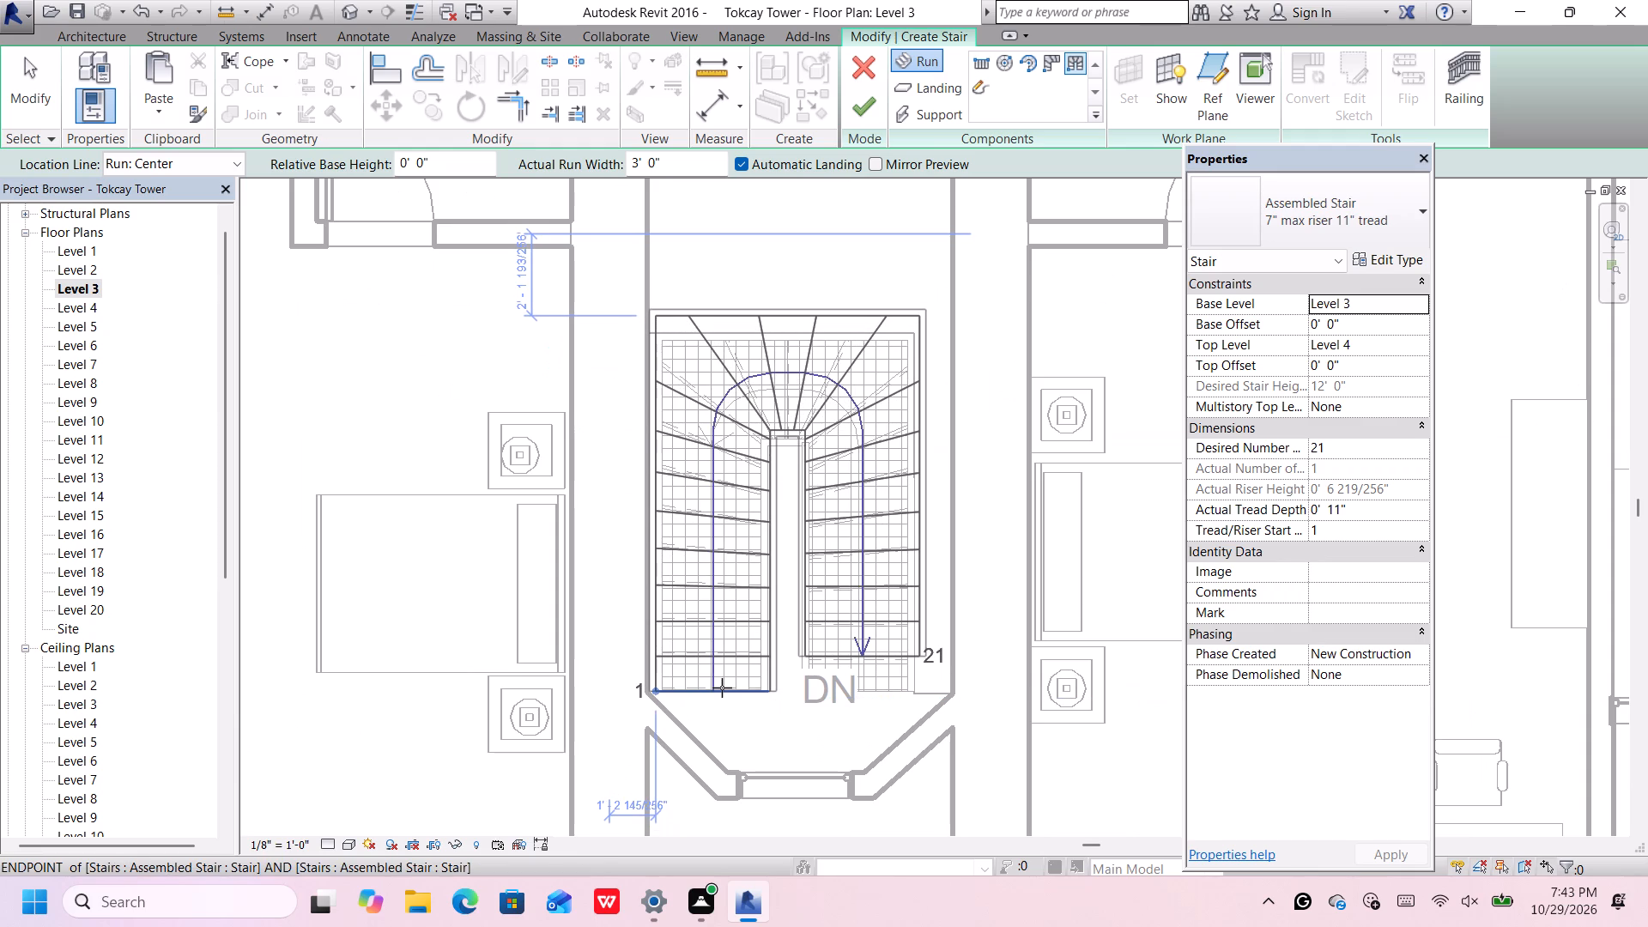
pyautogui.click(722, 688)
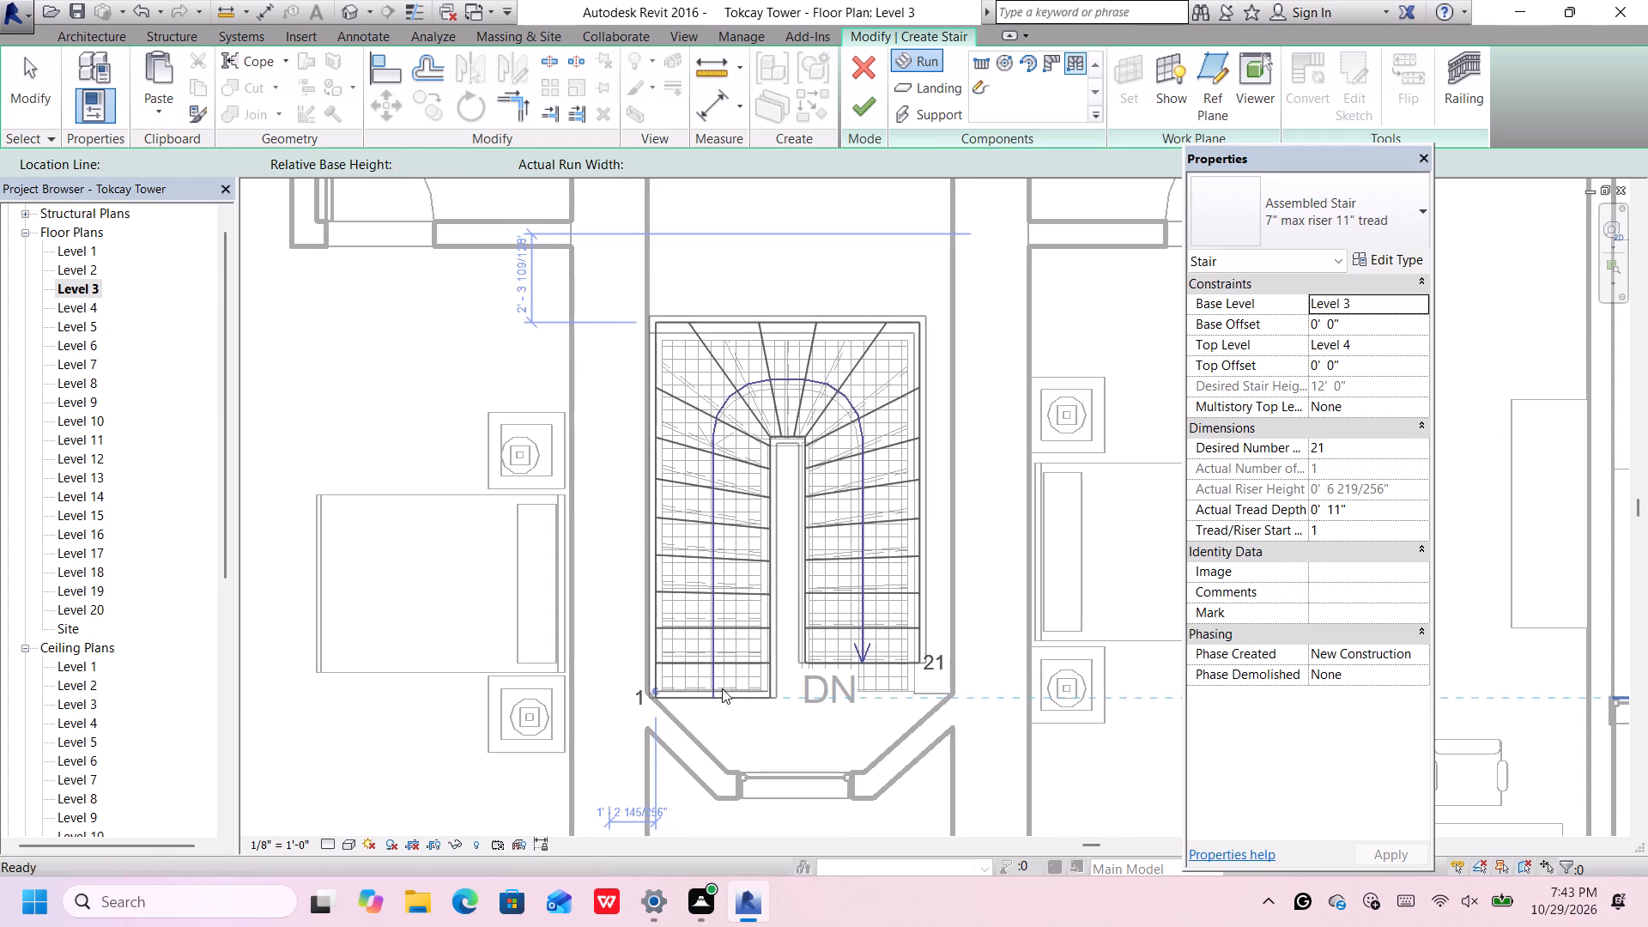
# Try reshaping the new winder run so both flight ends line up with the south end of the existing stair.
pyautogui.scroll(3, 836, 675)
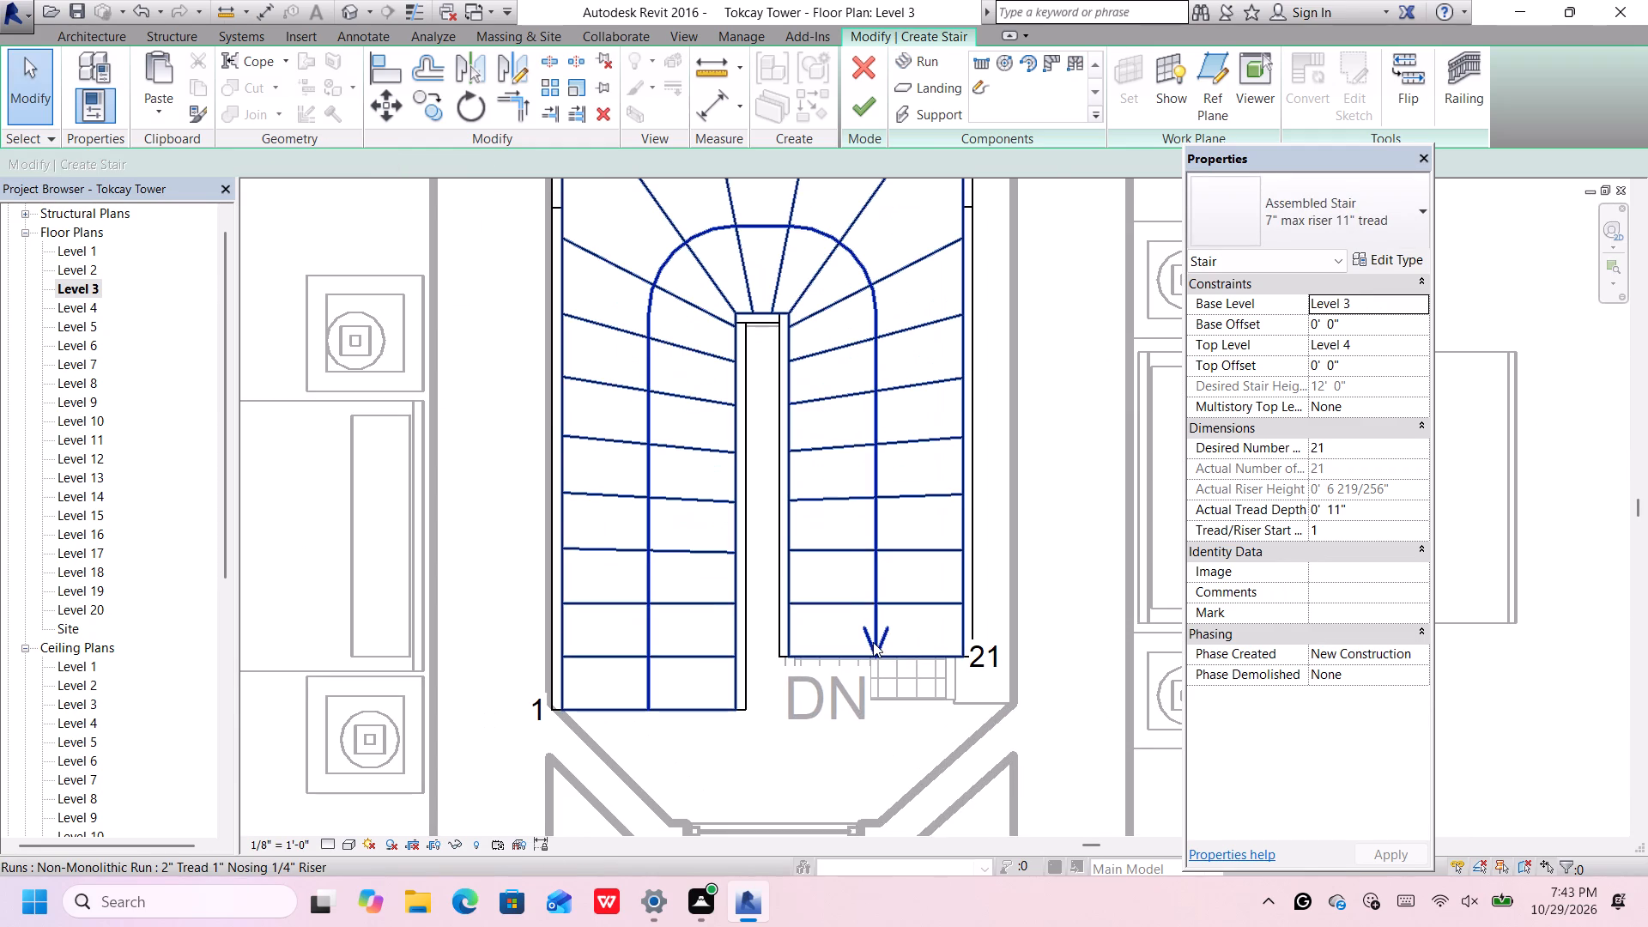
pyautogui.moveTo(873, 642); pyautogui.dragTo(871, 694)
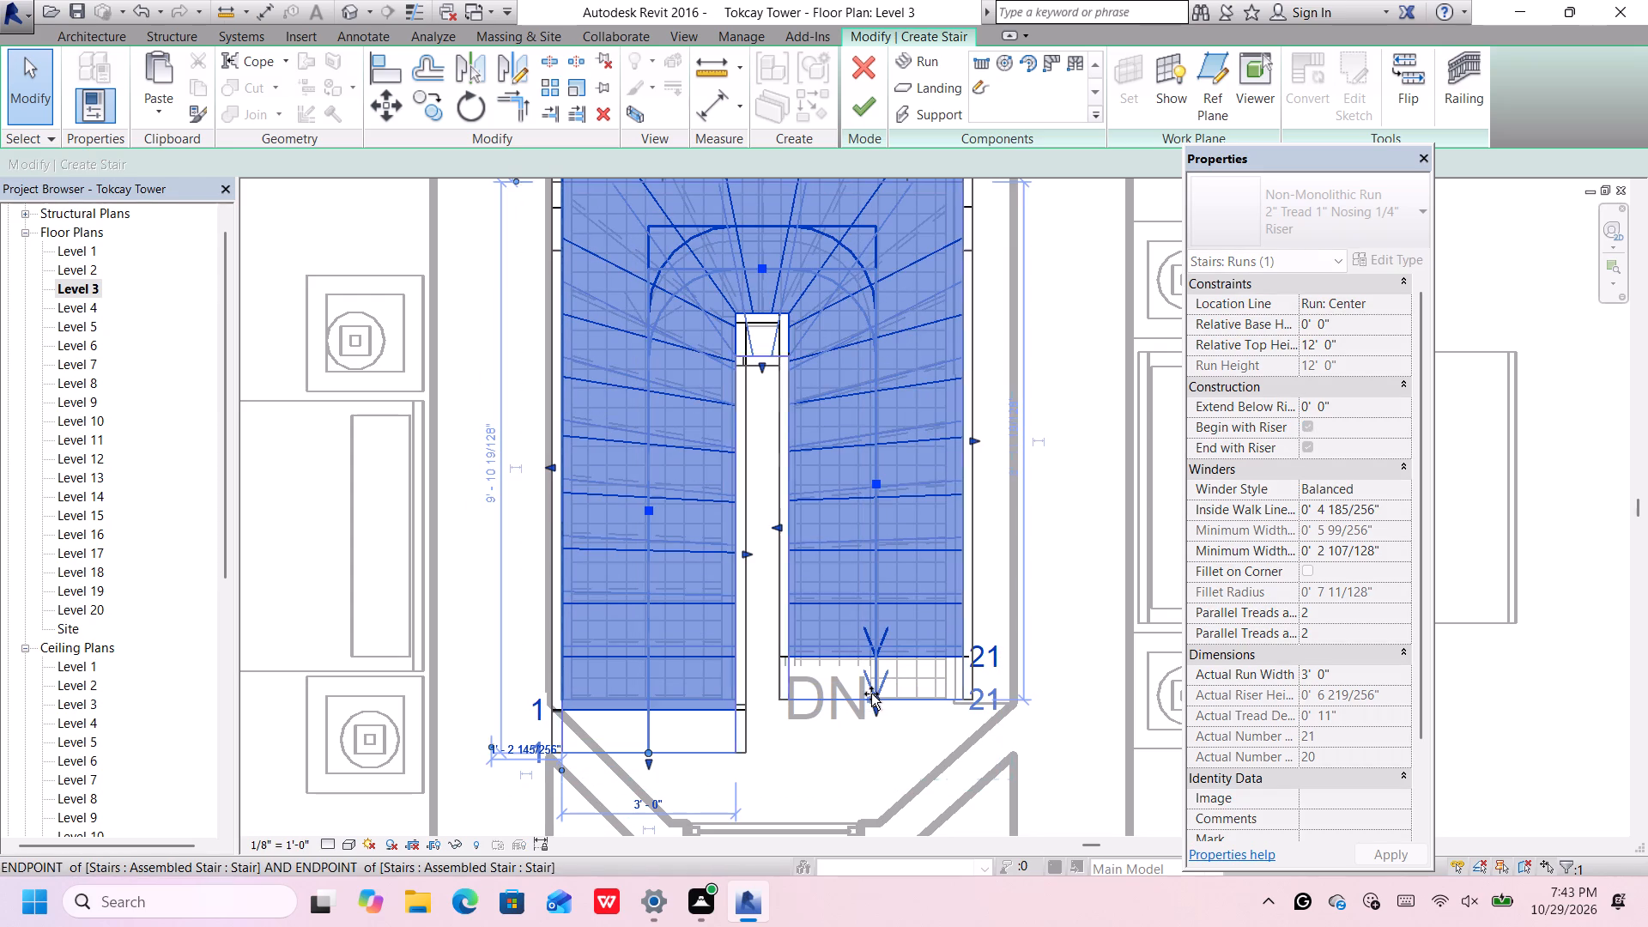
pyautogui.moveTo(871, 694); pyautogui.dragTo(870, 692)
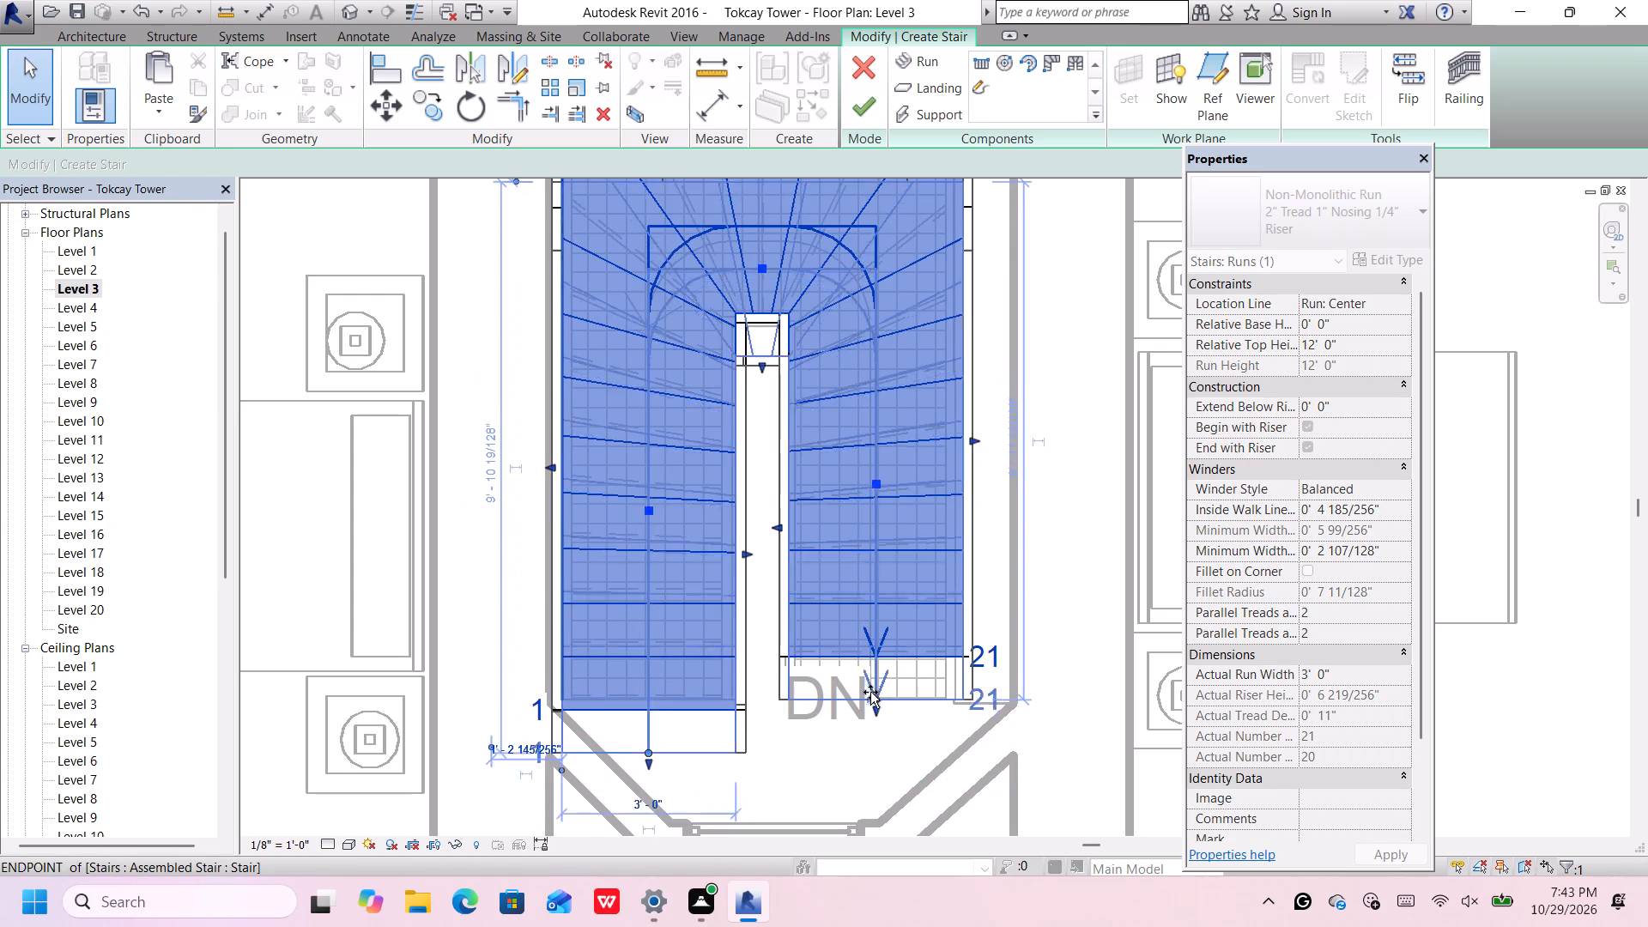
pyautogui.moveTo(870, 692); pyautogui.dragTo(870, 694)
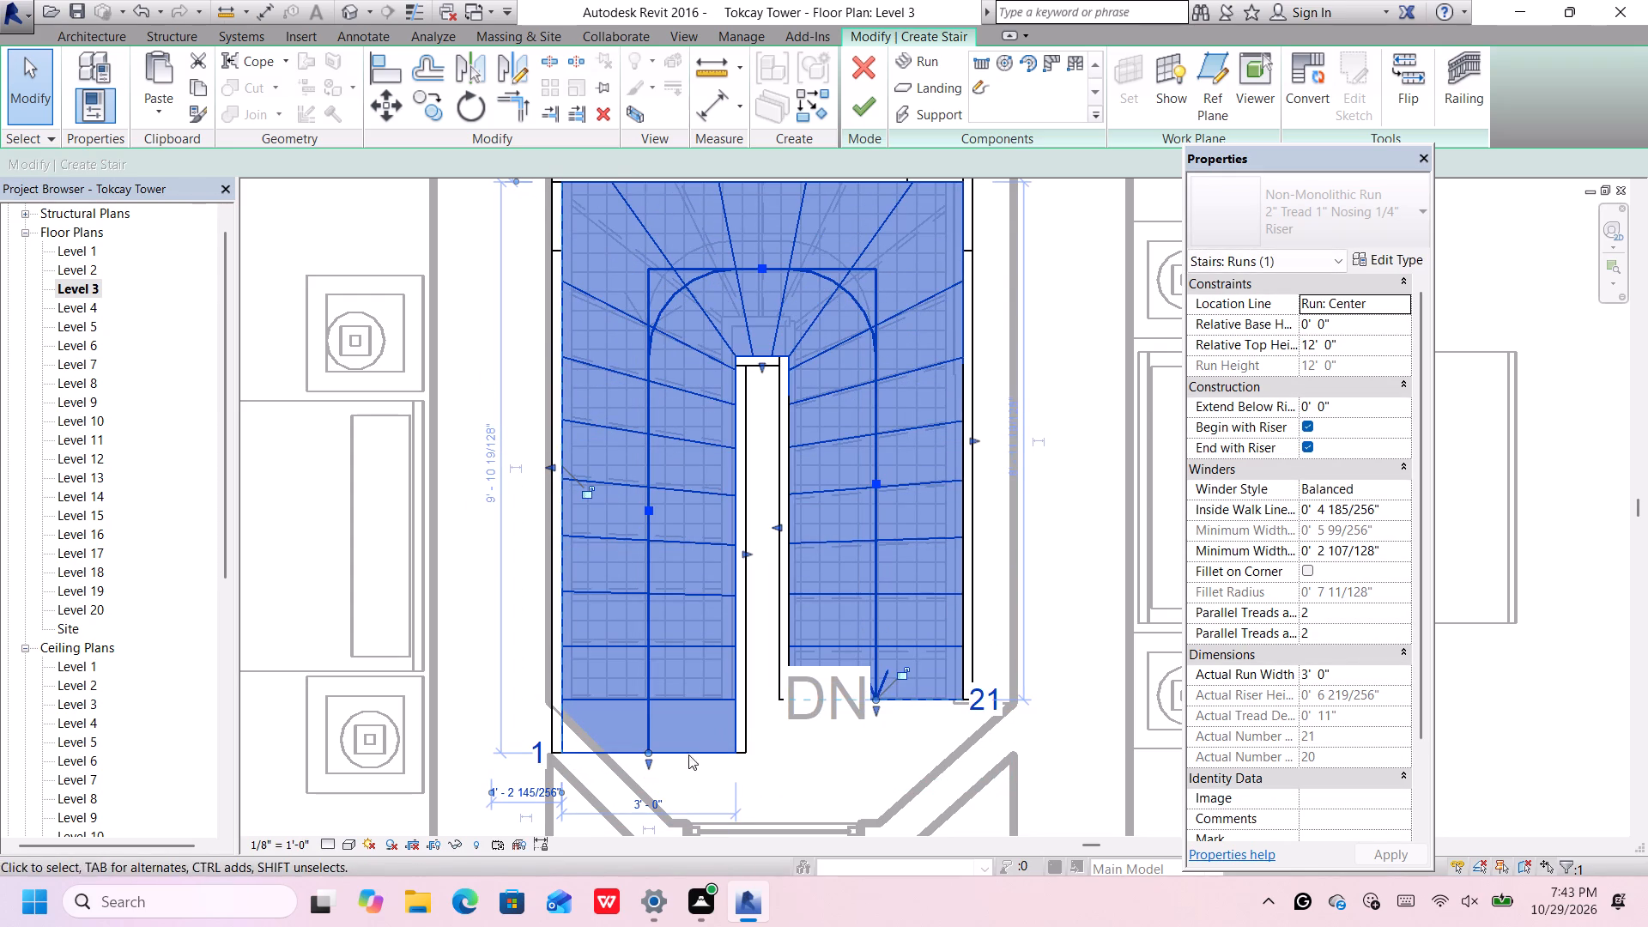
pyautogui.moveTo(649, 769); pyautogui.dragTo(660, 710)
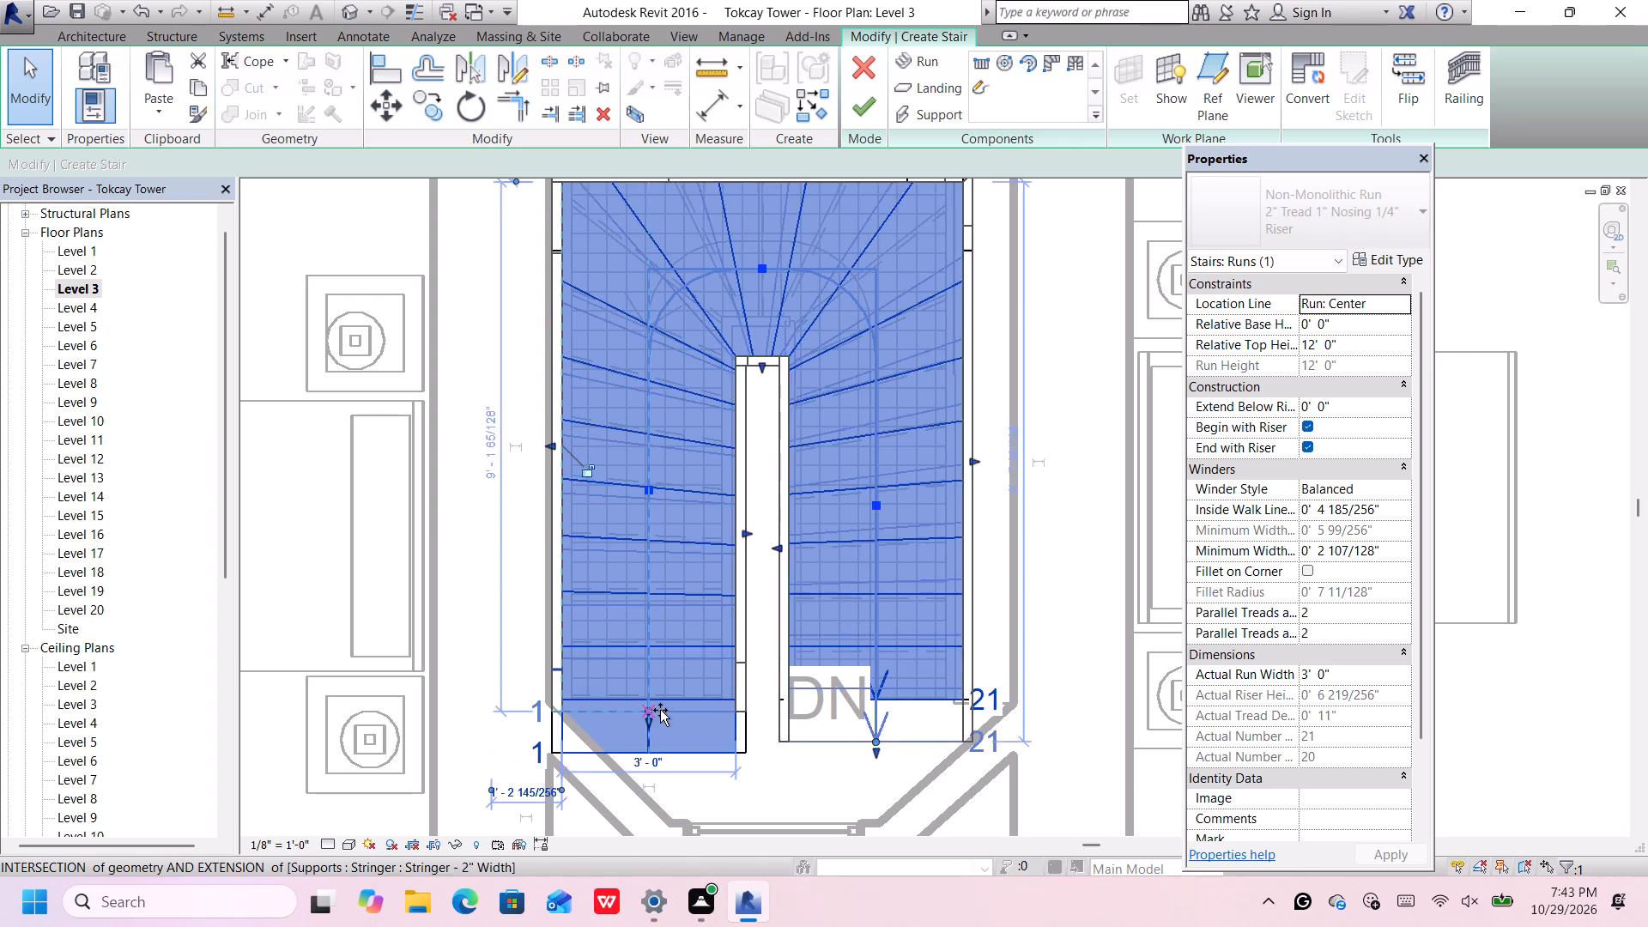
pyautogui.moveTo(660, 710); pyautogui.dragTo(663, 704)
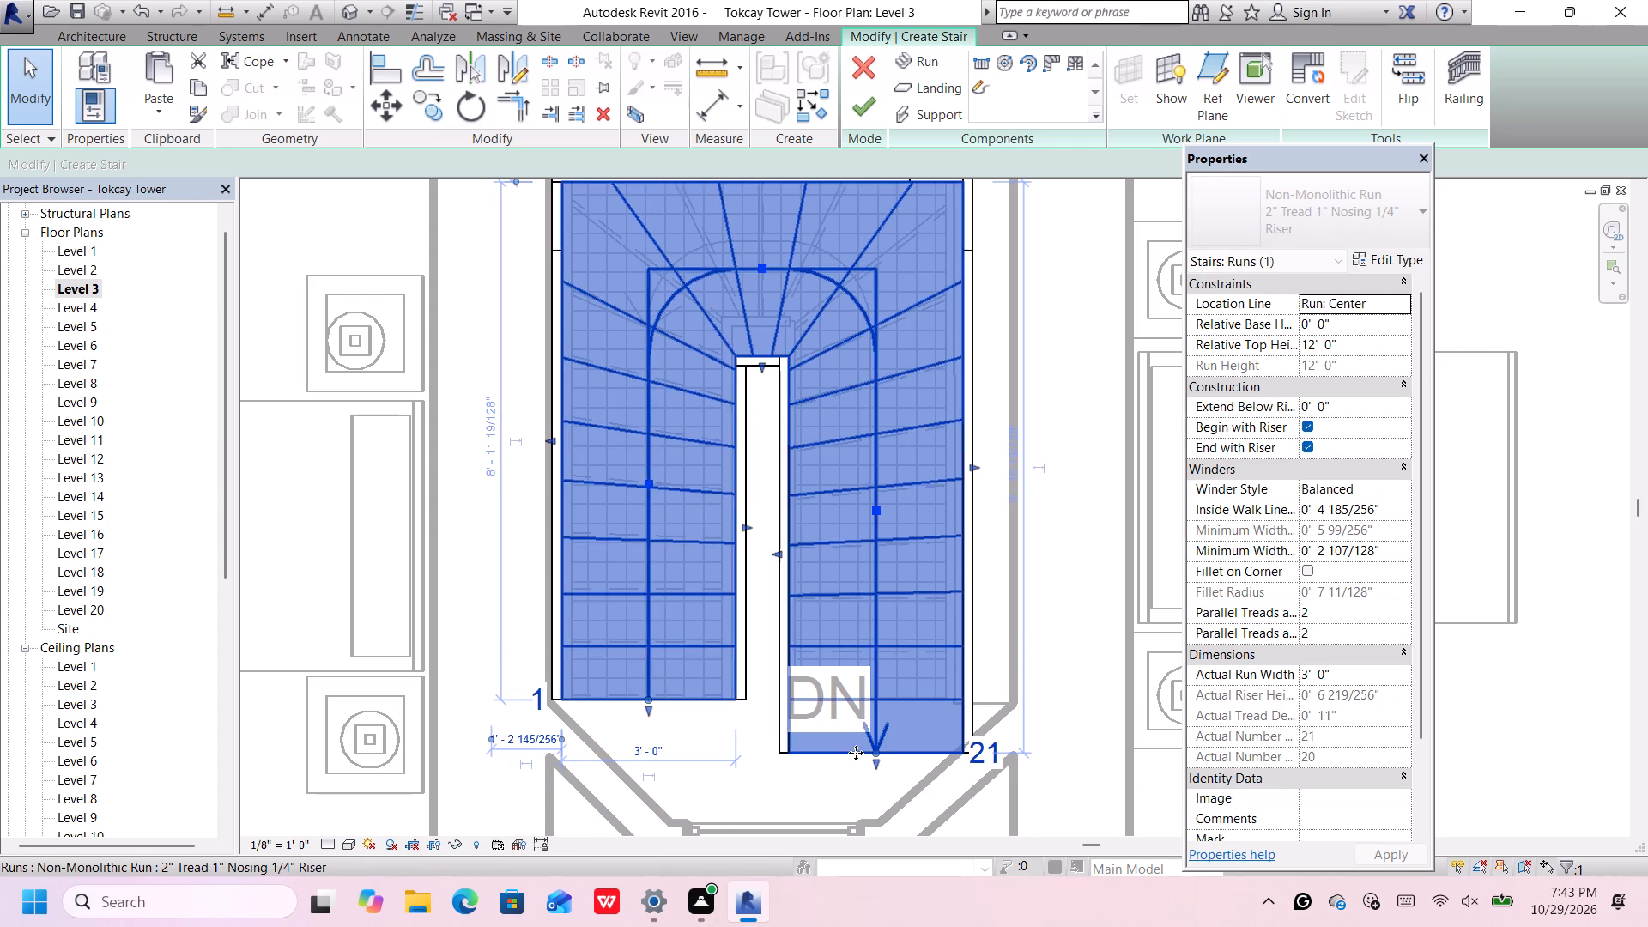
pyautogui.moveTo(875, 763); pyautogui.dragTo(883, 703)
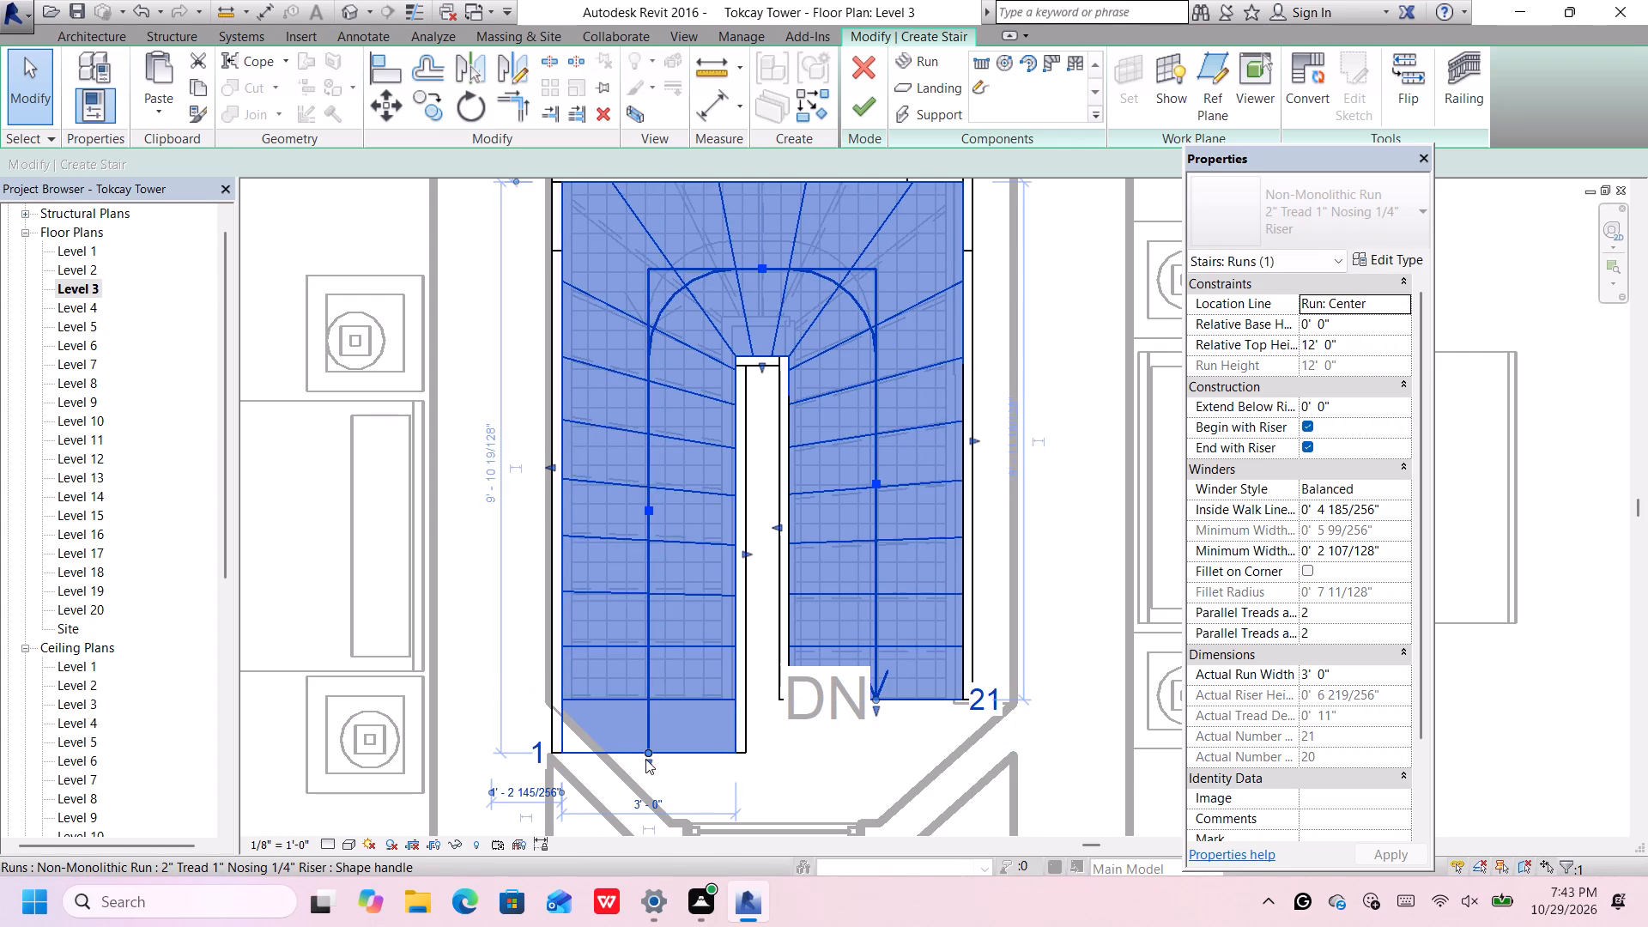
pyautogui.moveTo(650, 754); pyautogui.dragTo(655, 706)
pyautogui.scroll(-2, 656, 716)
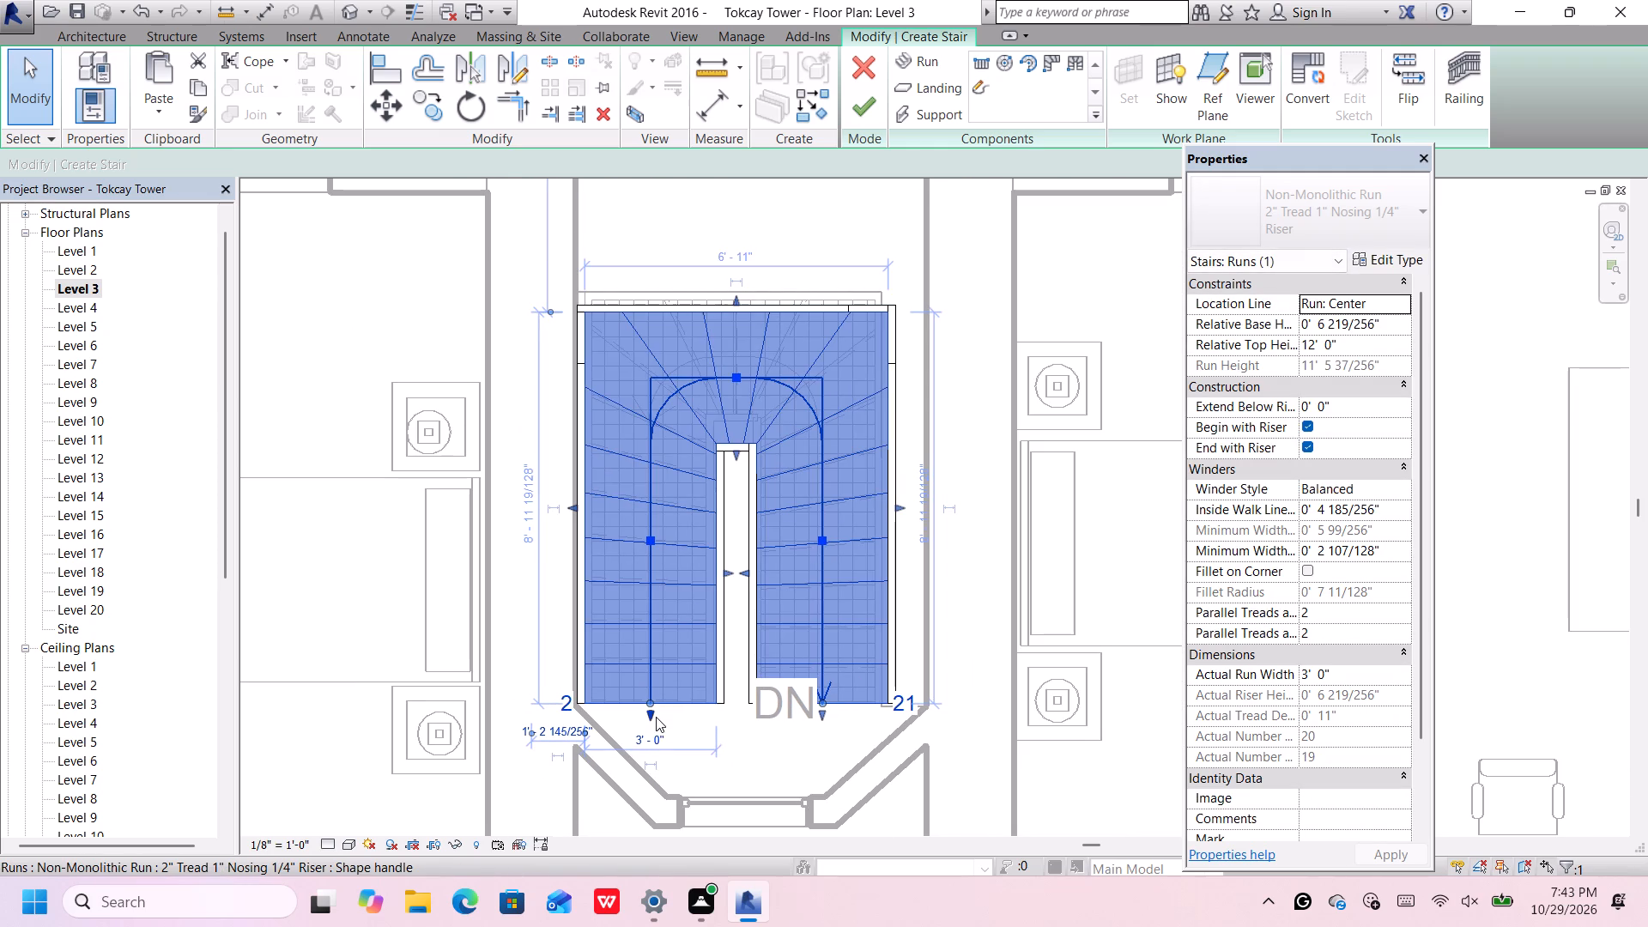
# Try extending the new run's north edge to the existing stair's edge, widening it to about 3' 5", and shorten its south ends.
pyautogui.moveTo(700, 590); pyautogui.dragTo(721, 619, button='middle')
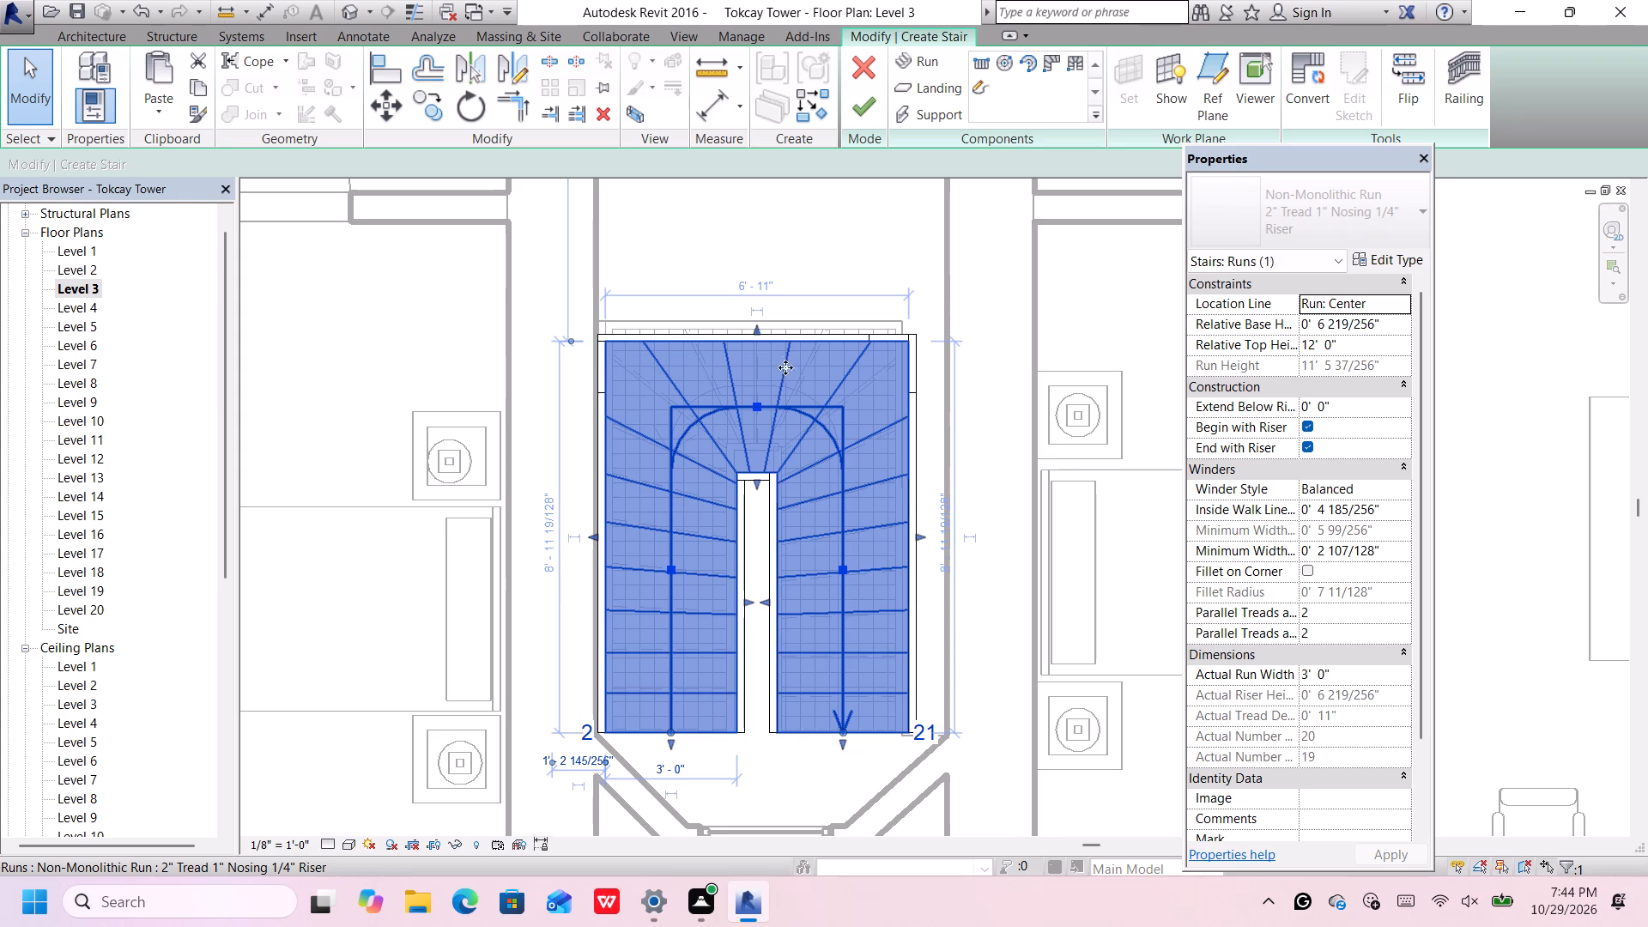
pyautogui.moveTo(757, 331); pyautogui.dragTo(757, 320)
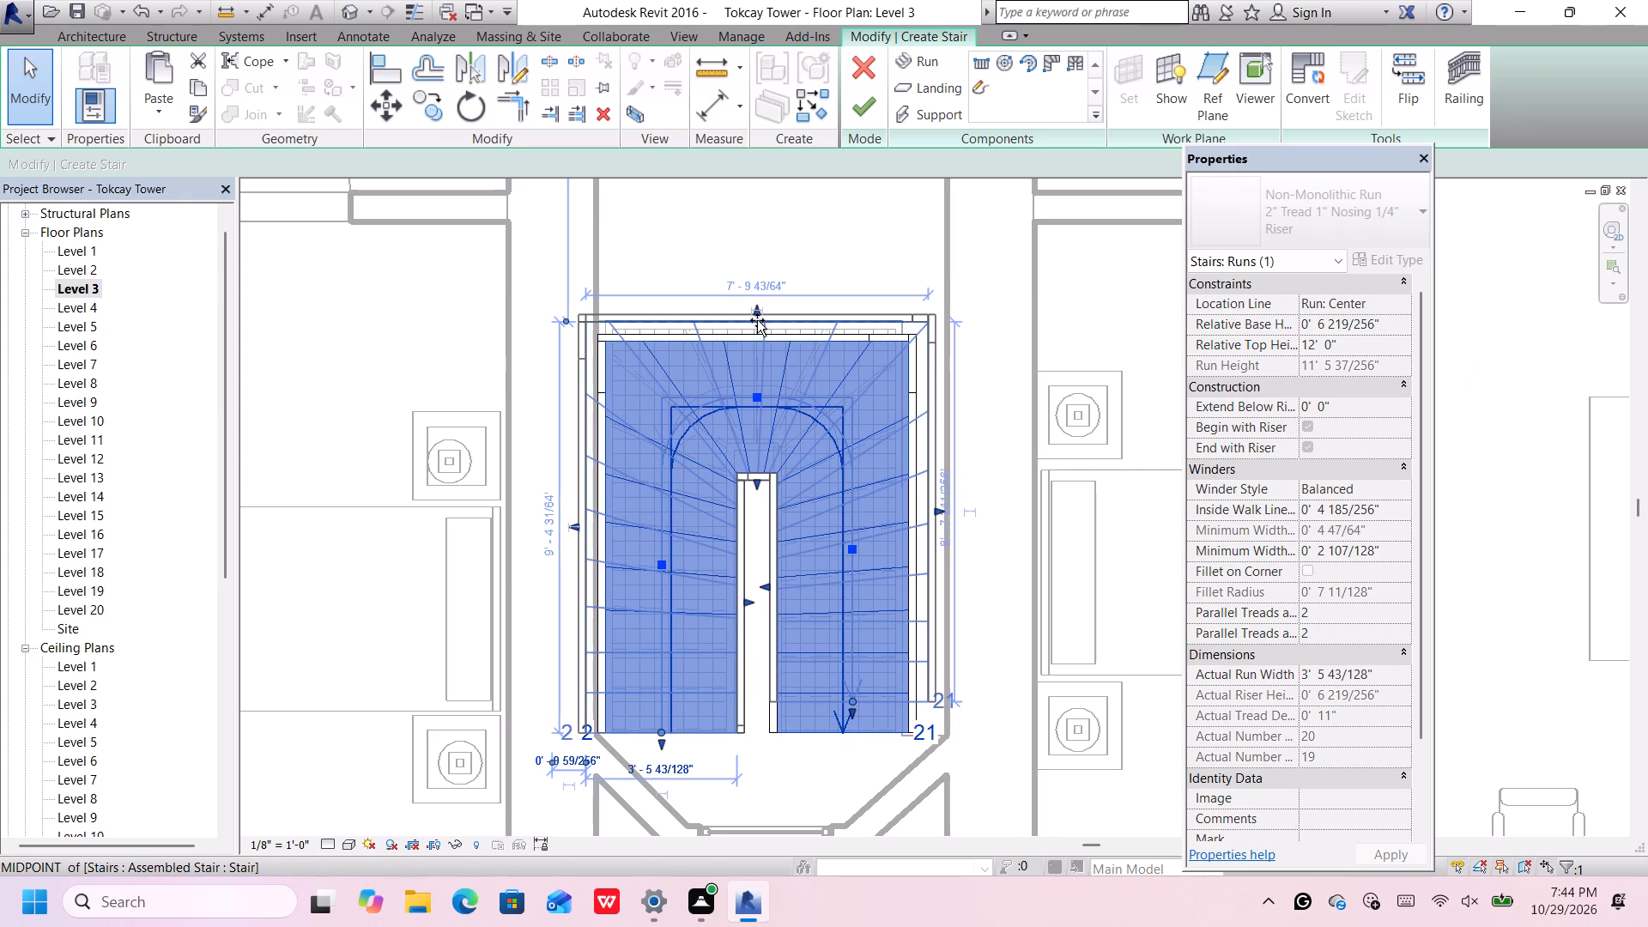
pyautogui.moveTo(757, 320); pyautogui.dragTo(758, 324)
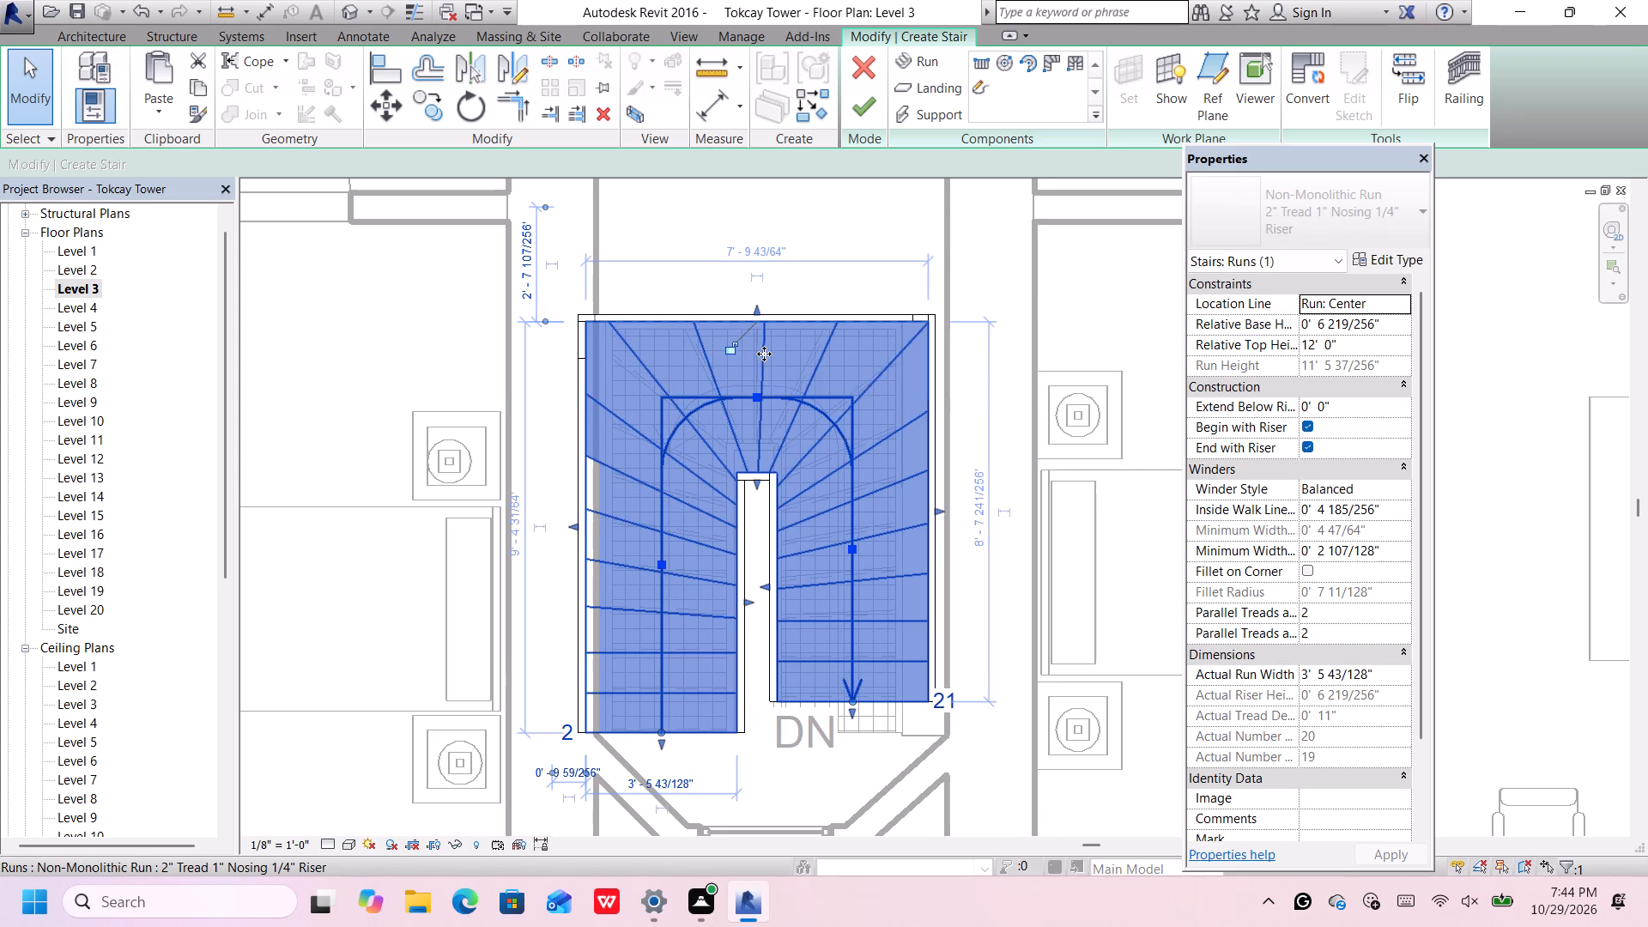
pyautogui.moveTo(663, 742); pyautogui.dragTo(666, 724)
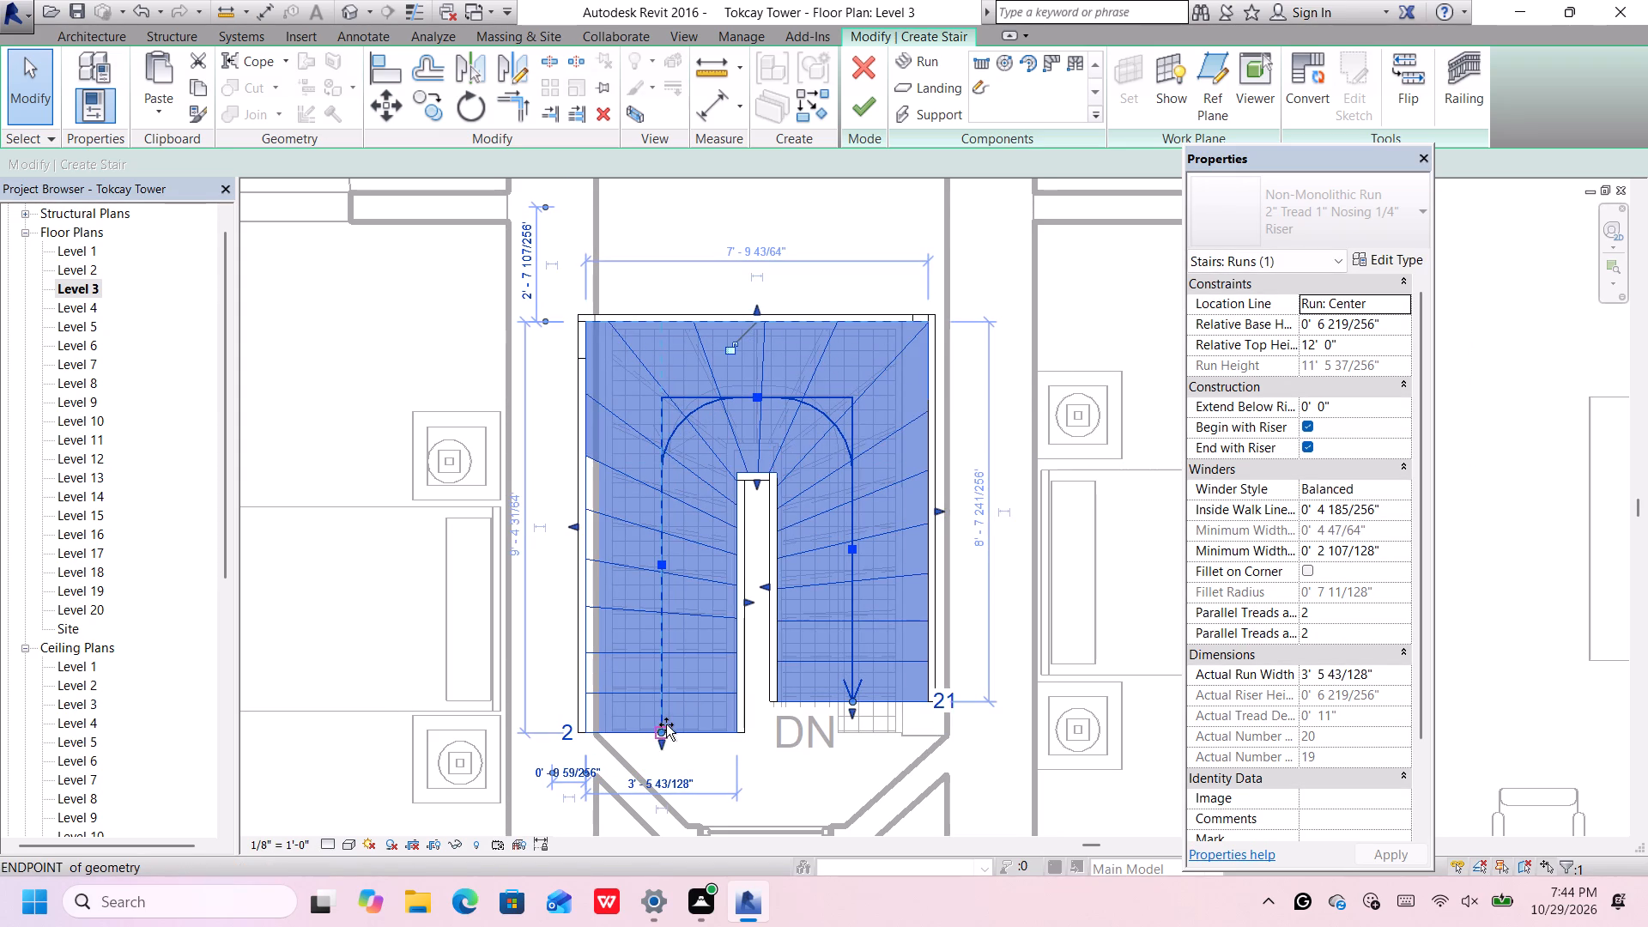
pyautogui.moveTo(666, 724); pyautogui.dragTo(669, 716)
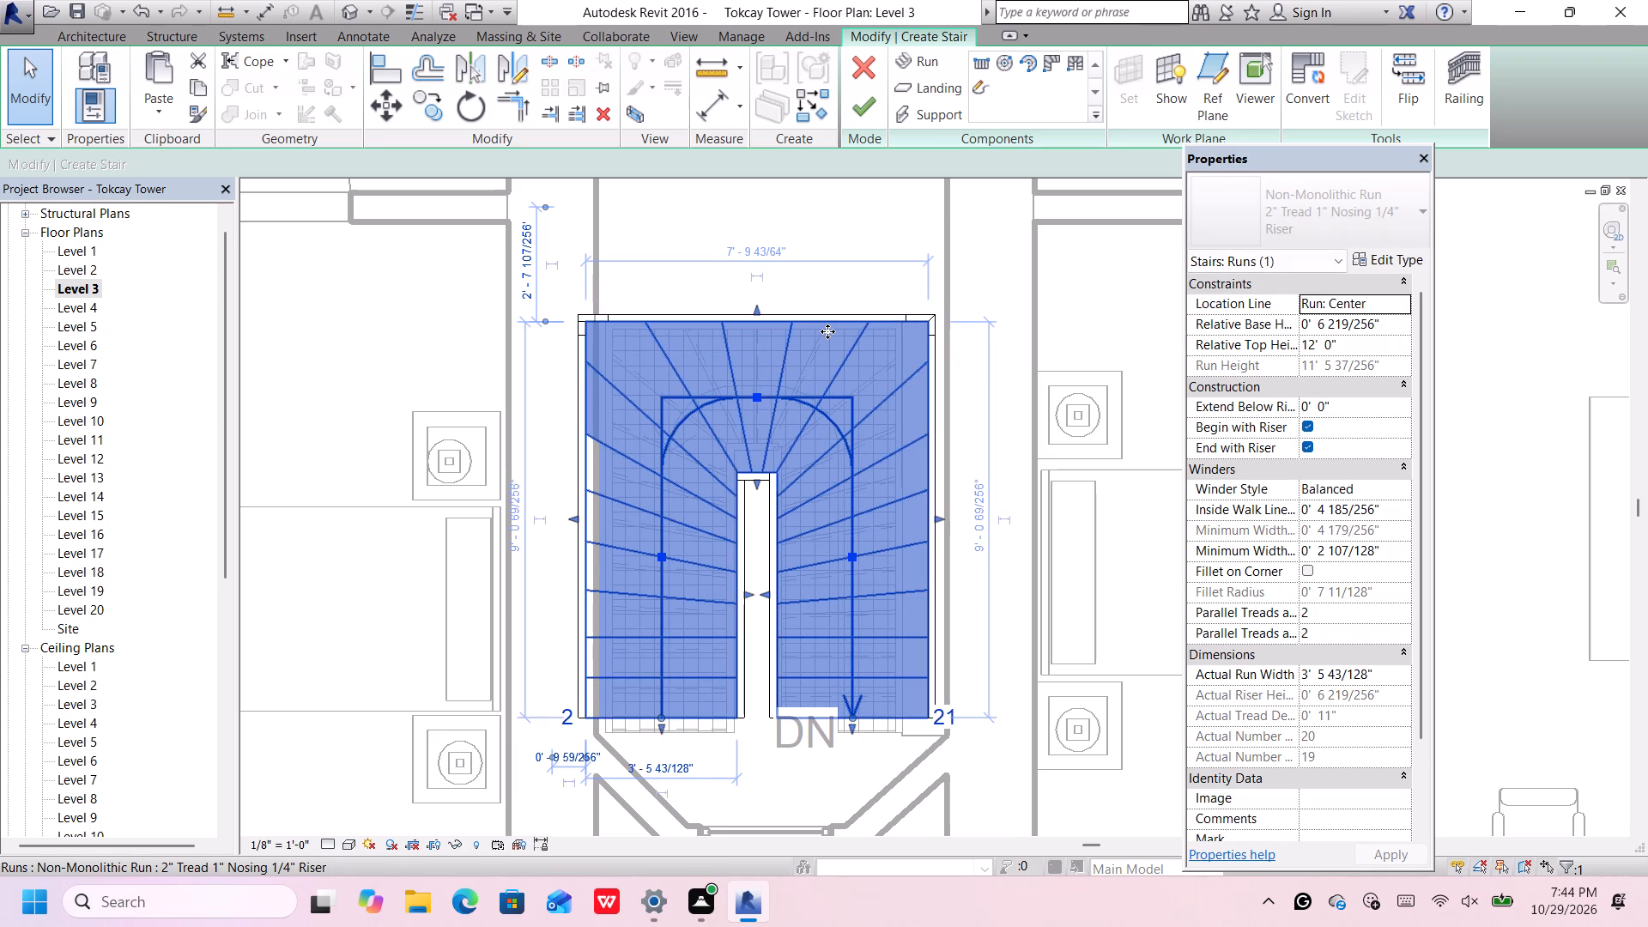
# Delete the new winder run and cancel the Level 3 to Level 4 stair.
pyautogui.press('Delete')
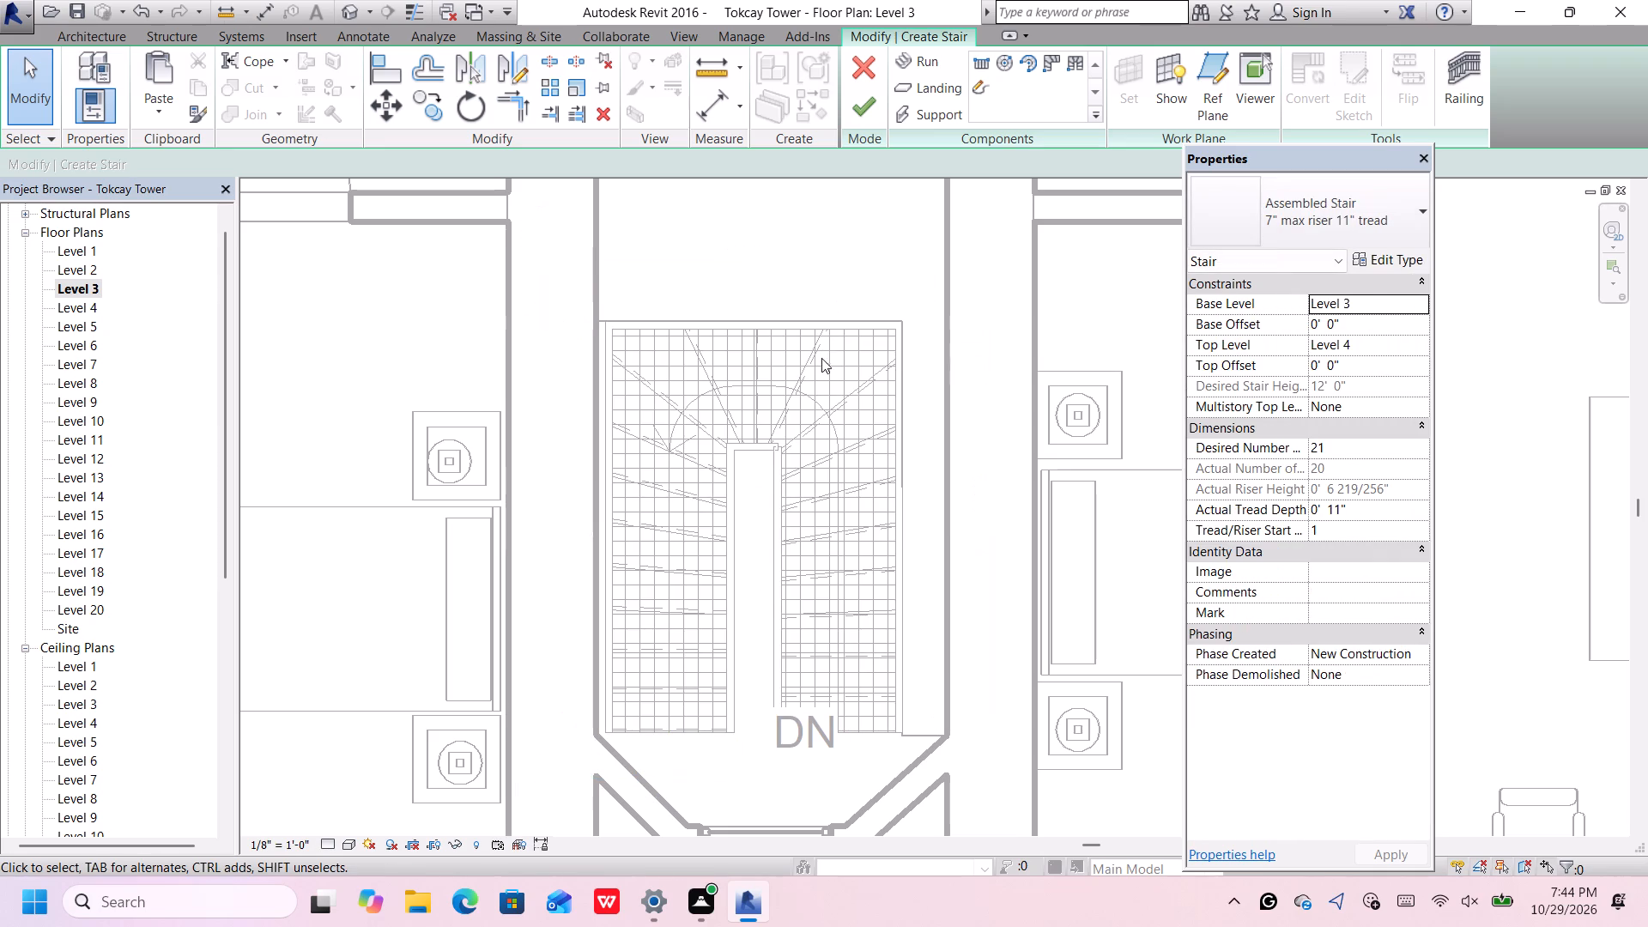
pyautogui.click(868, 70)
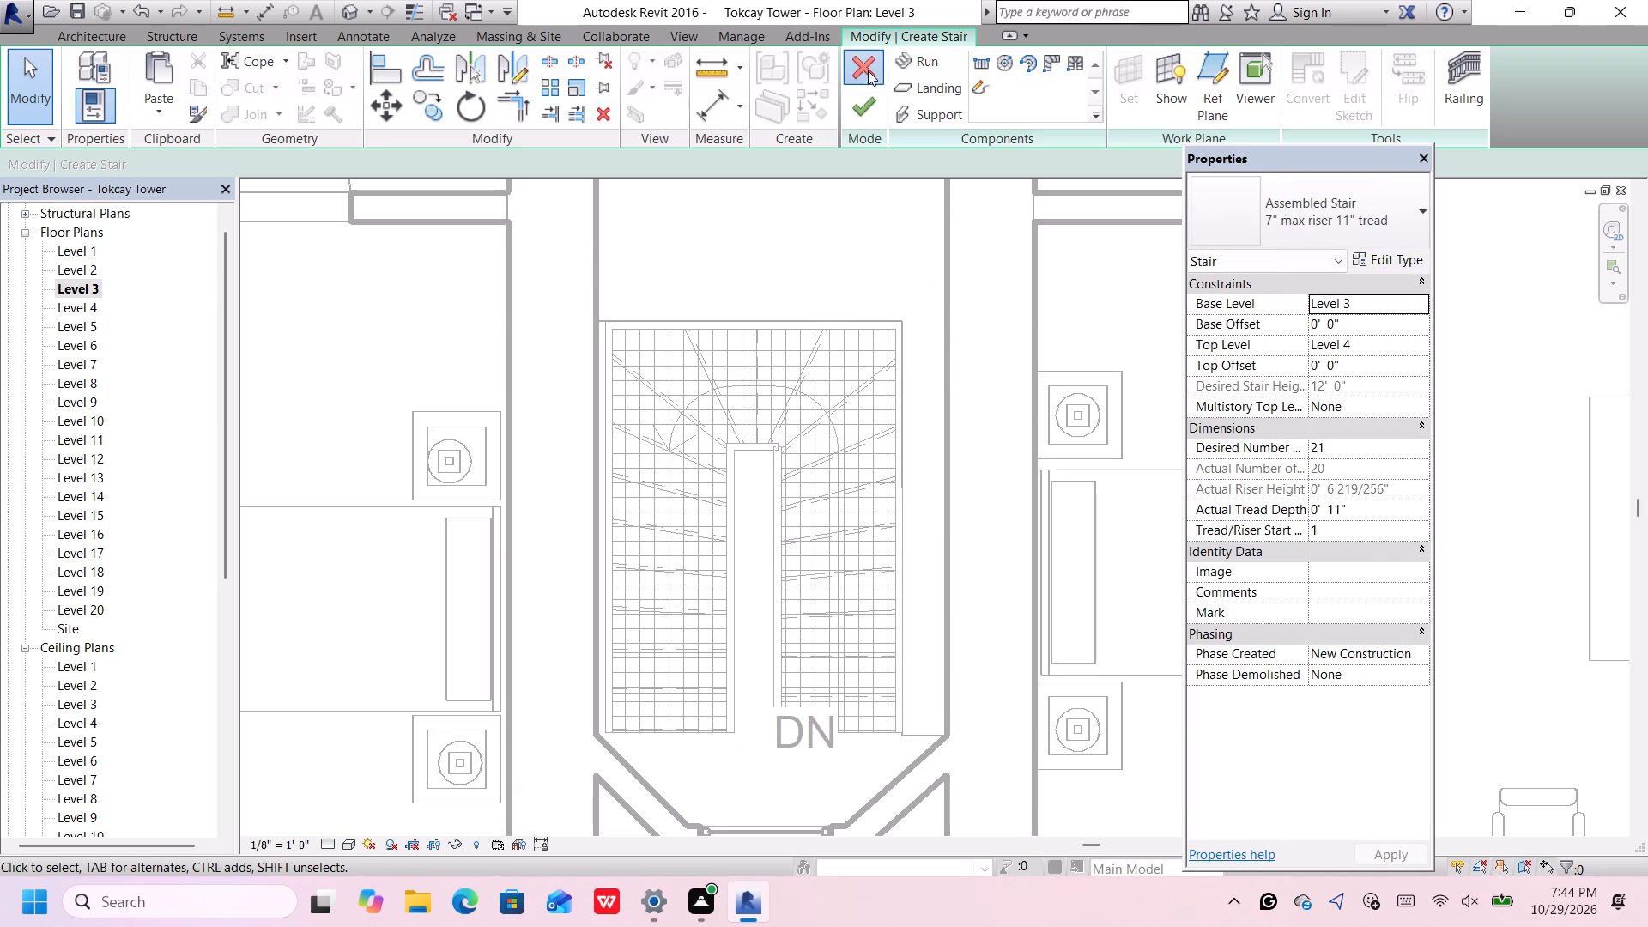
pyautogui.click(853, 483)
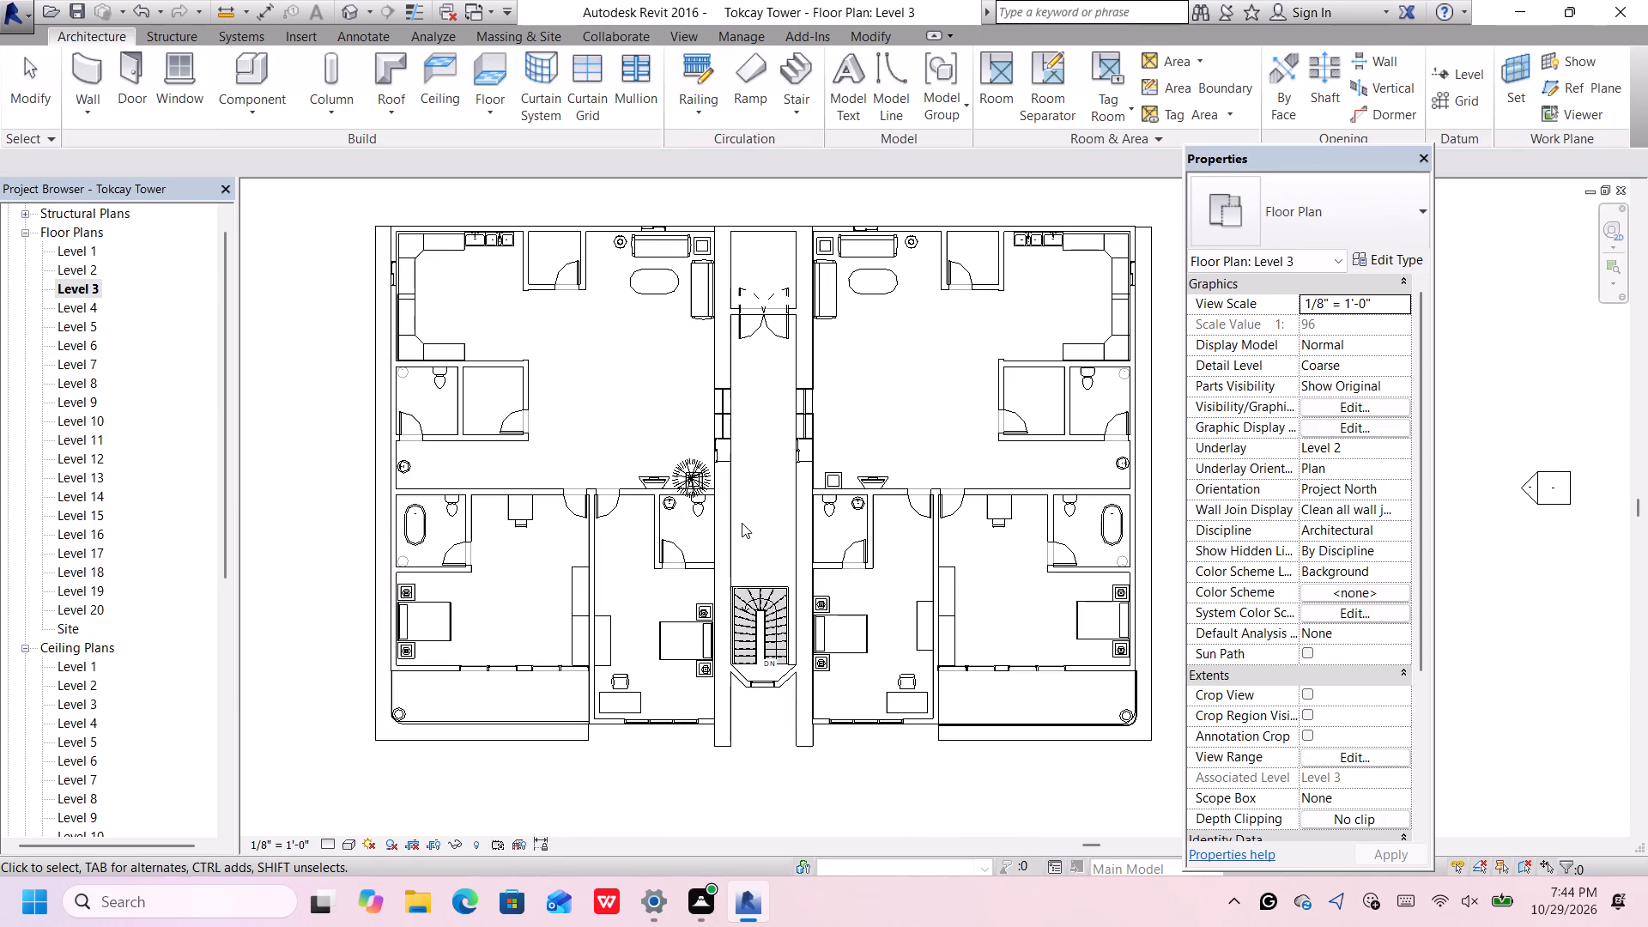
# Create a model group from the Level 2 to Level 3 winder stair, keeping the default group name.
pyautogui.click(779, 603)
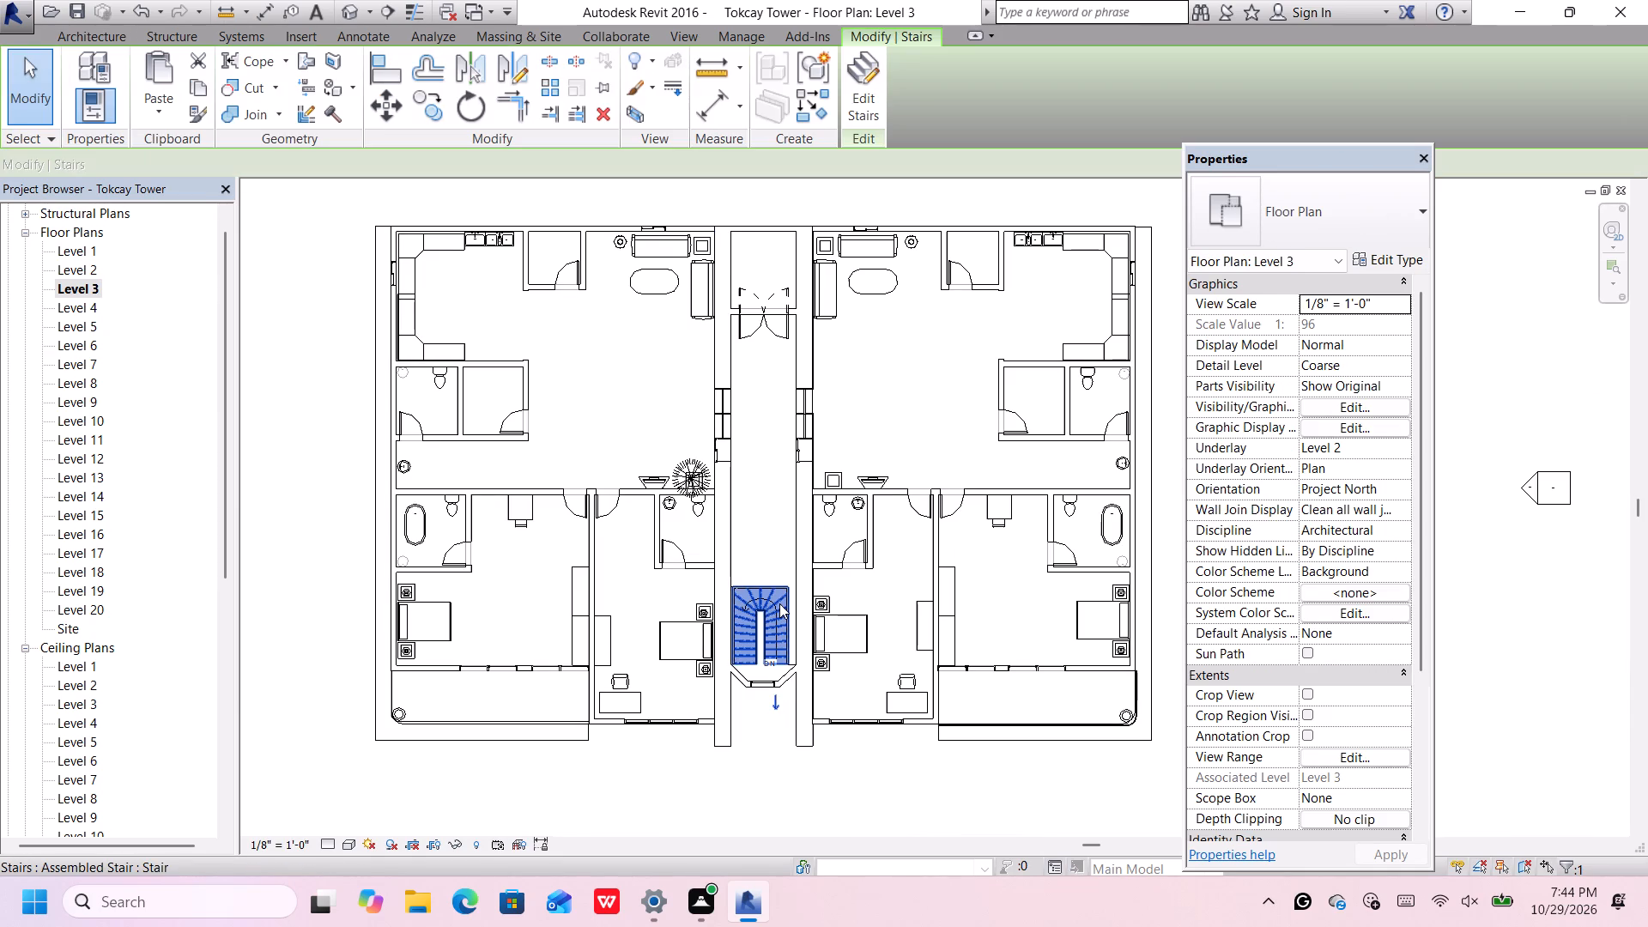
pyautogui.scroll(5, 779, 604)
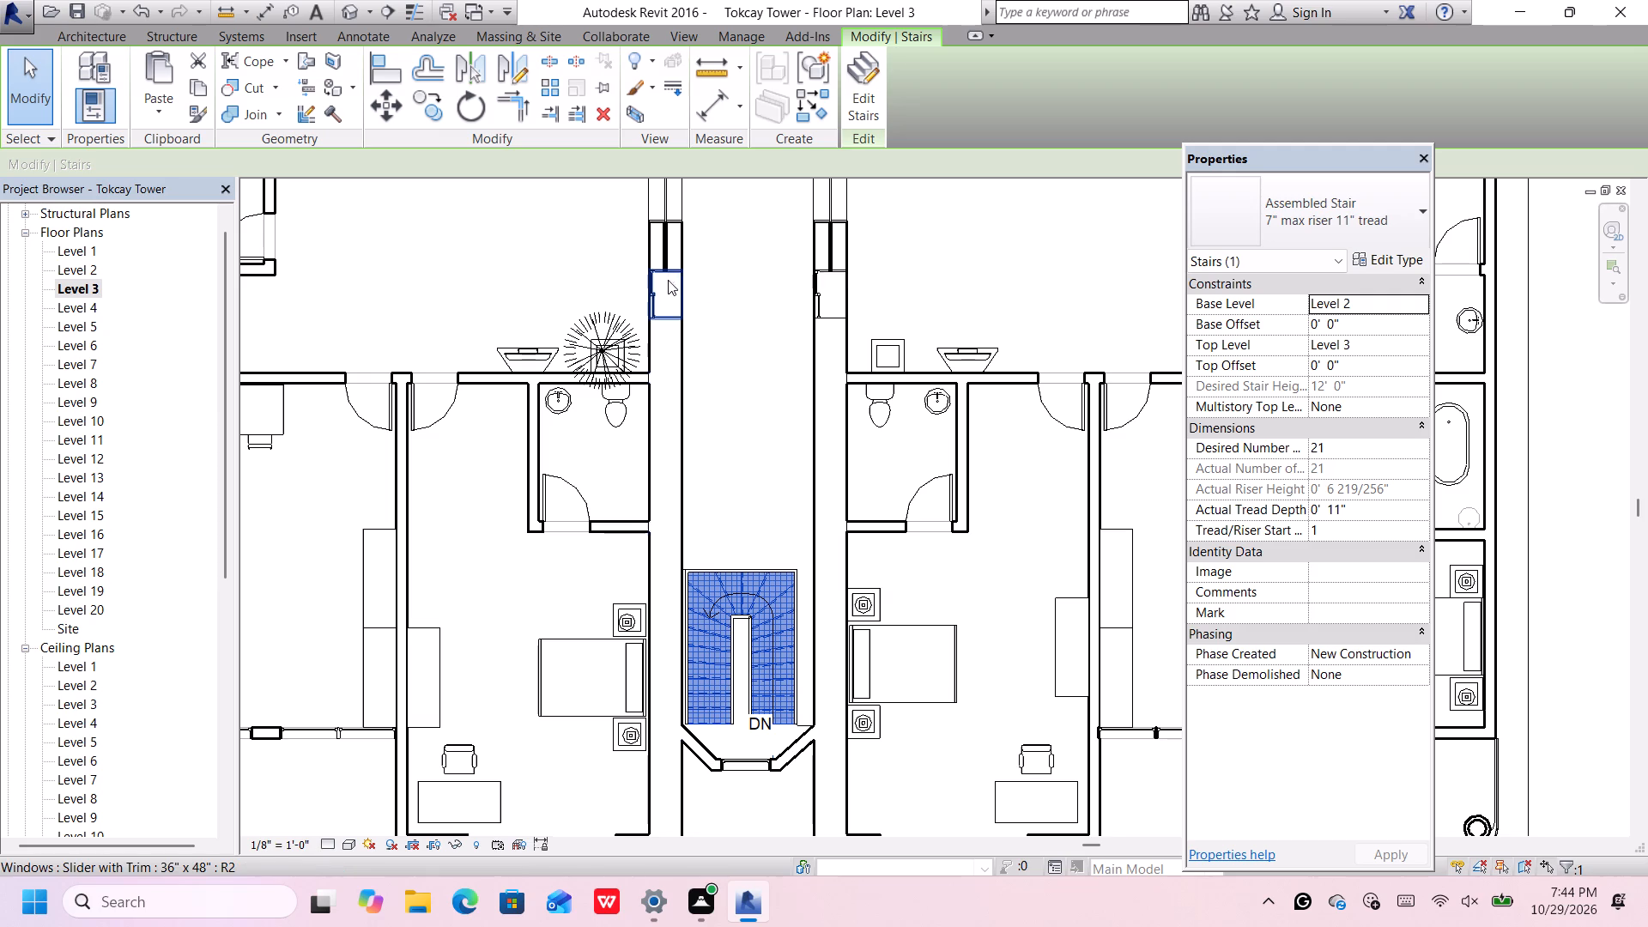
pyautogui.scroll(7, 791, 574)
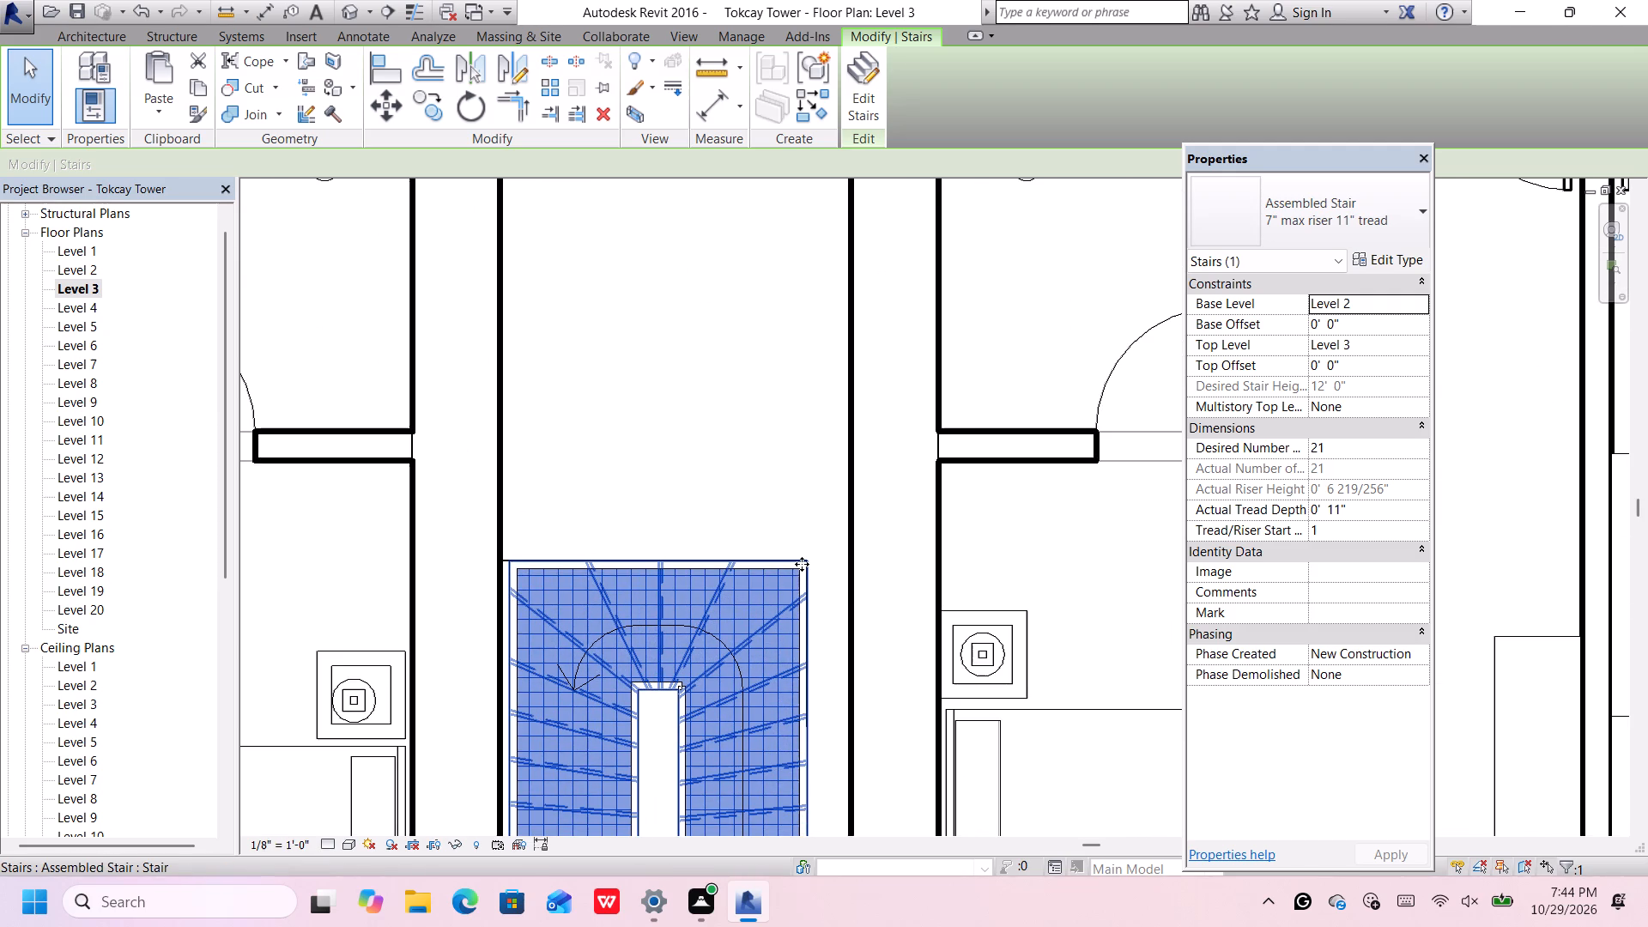
pyautogui.keyDown('ctrl'); pyautogui.click(799, 567); pyautogui.keyUp('ctrl')
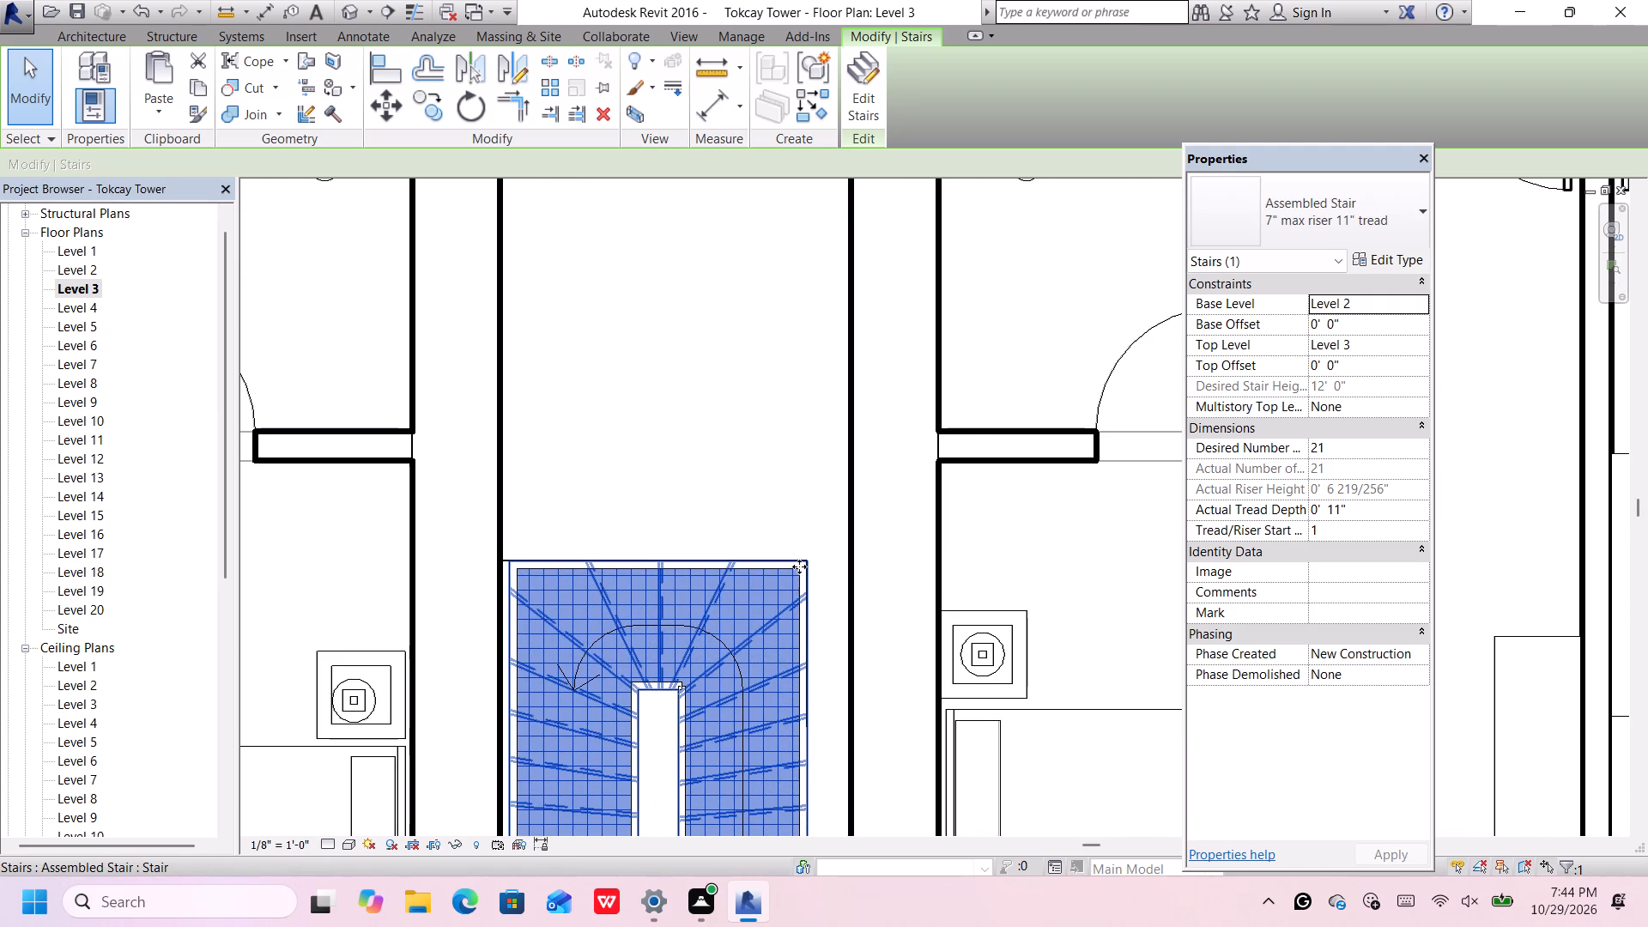
pyautogui.keyDown('ctrl'); pyautogui.scroll(-6, 799, 566); pyautogui.keyUp('ctrl')
pyautogui.scroll(2, 799, 577)
pyautogui.scroll(3, 718, 653)
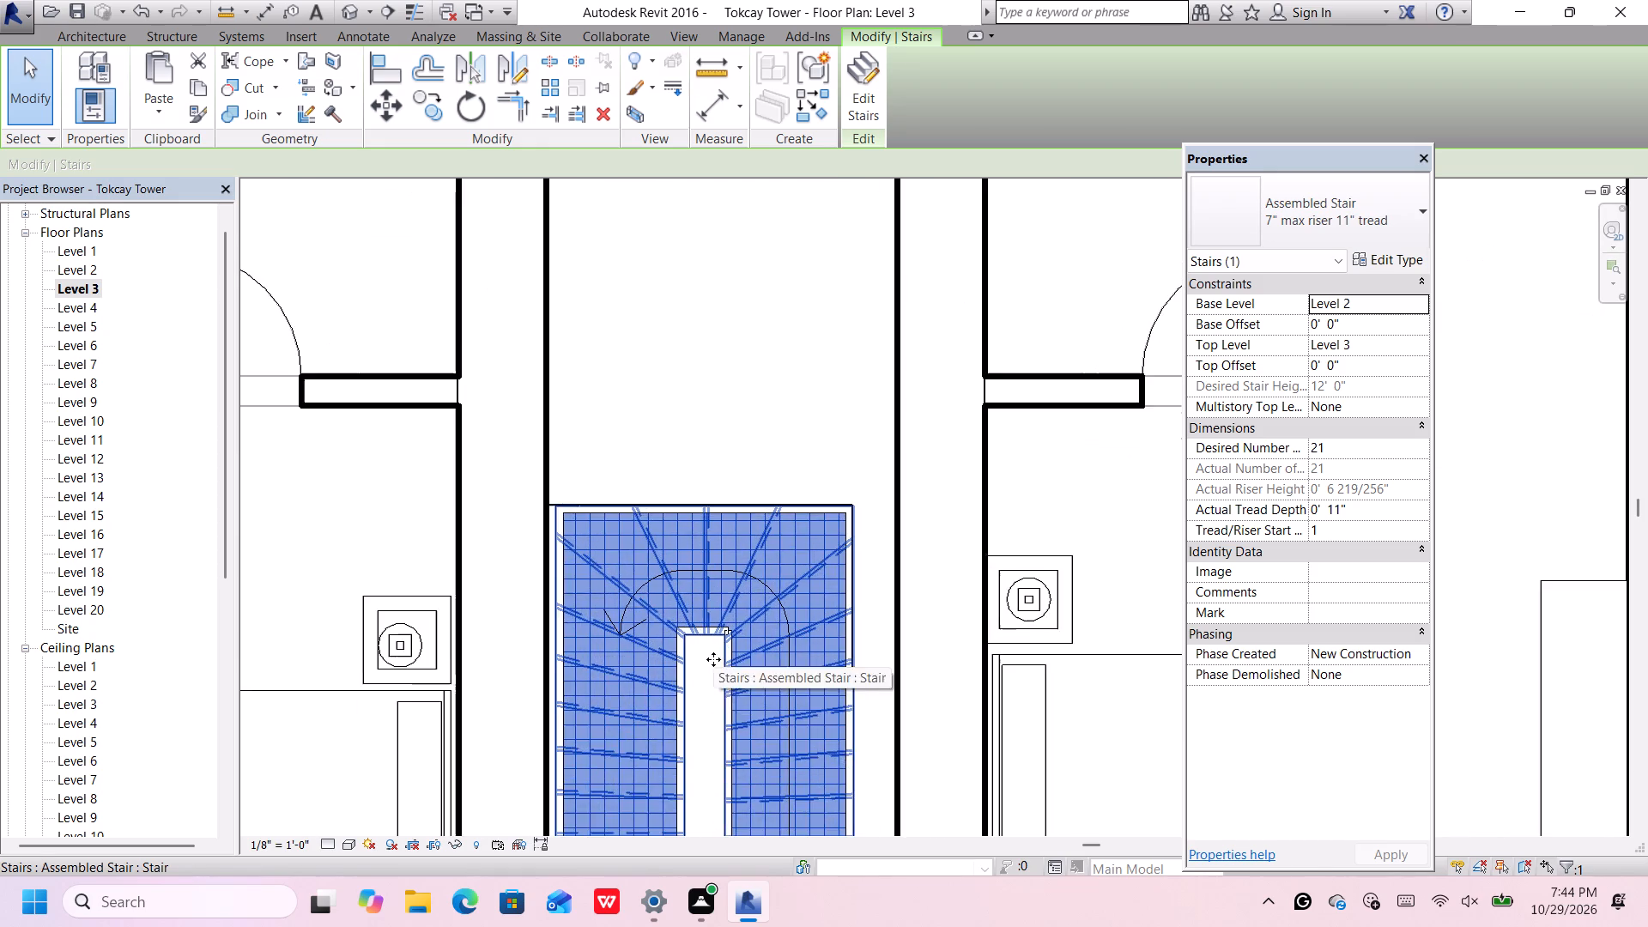
pyautogui.scroll(11, 713, 657)
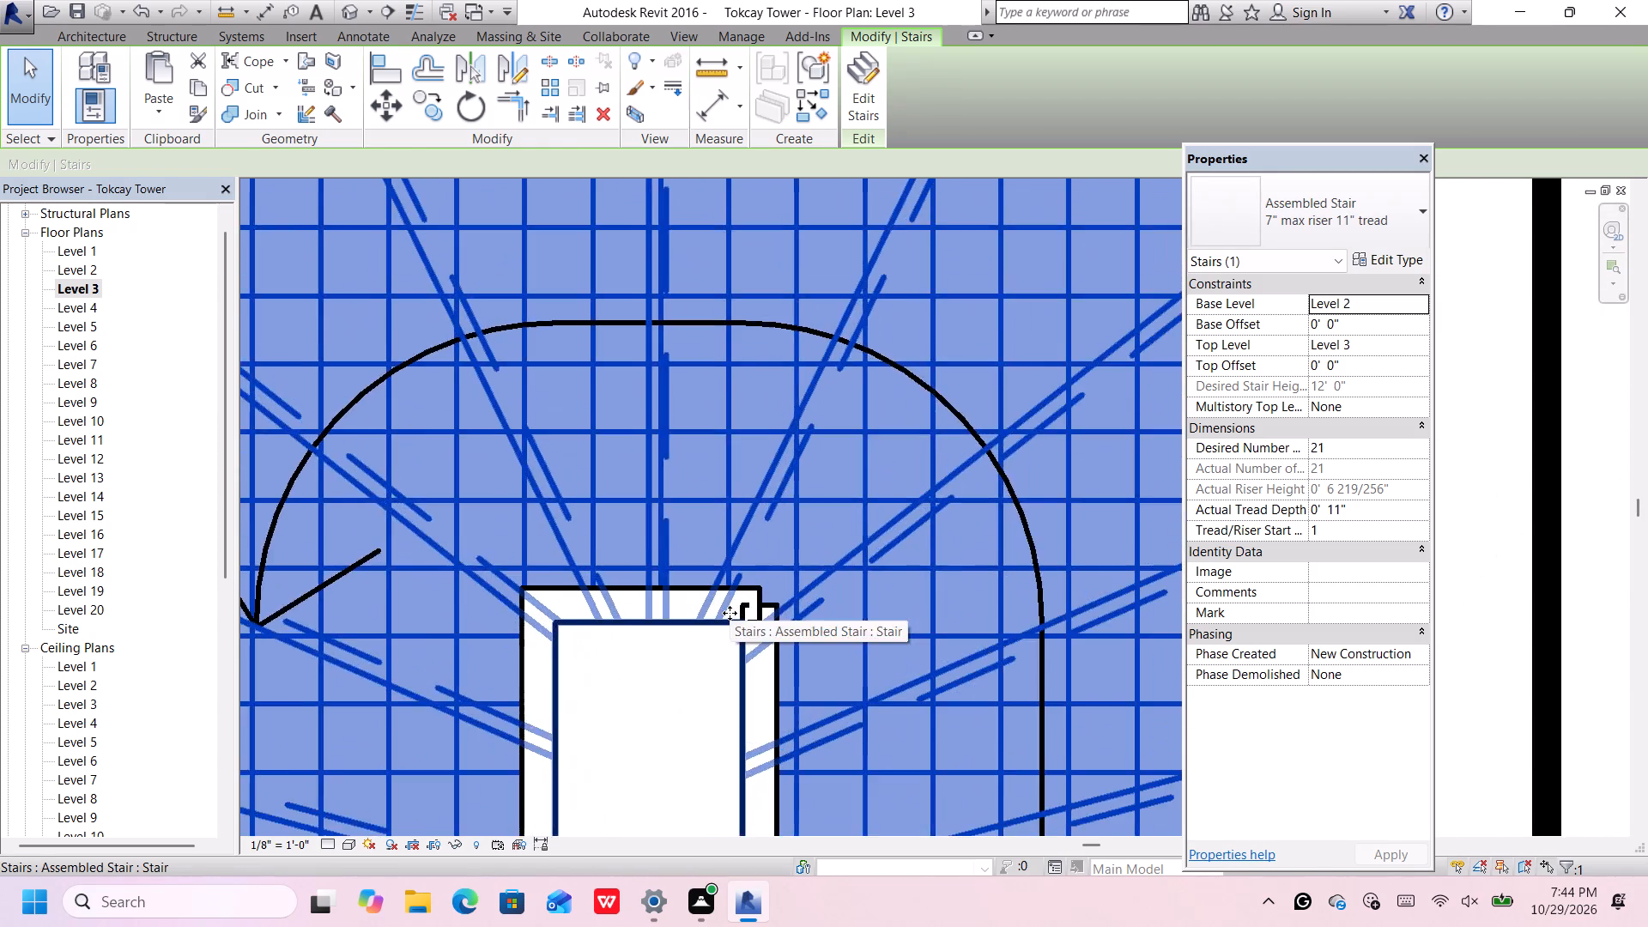
pyautogui.scroll(-9, 730, 613)
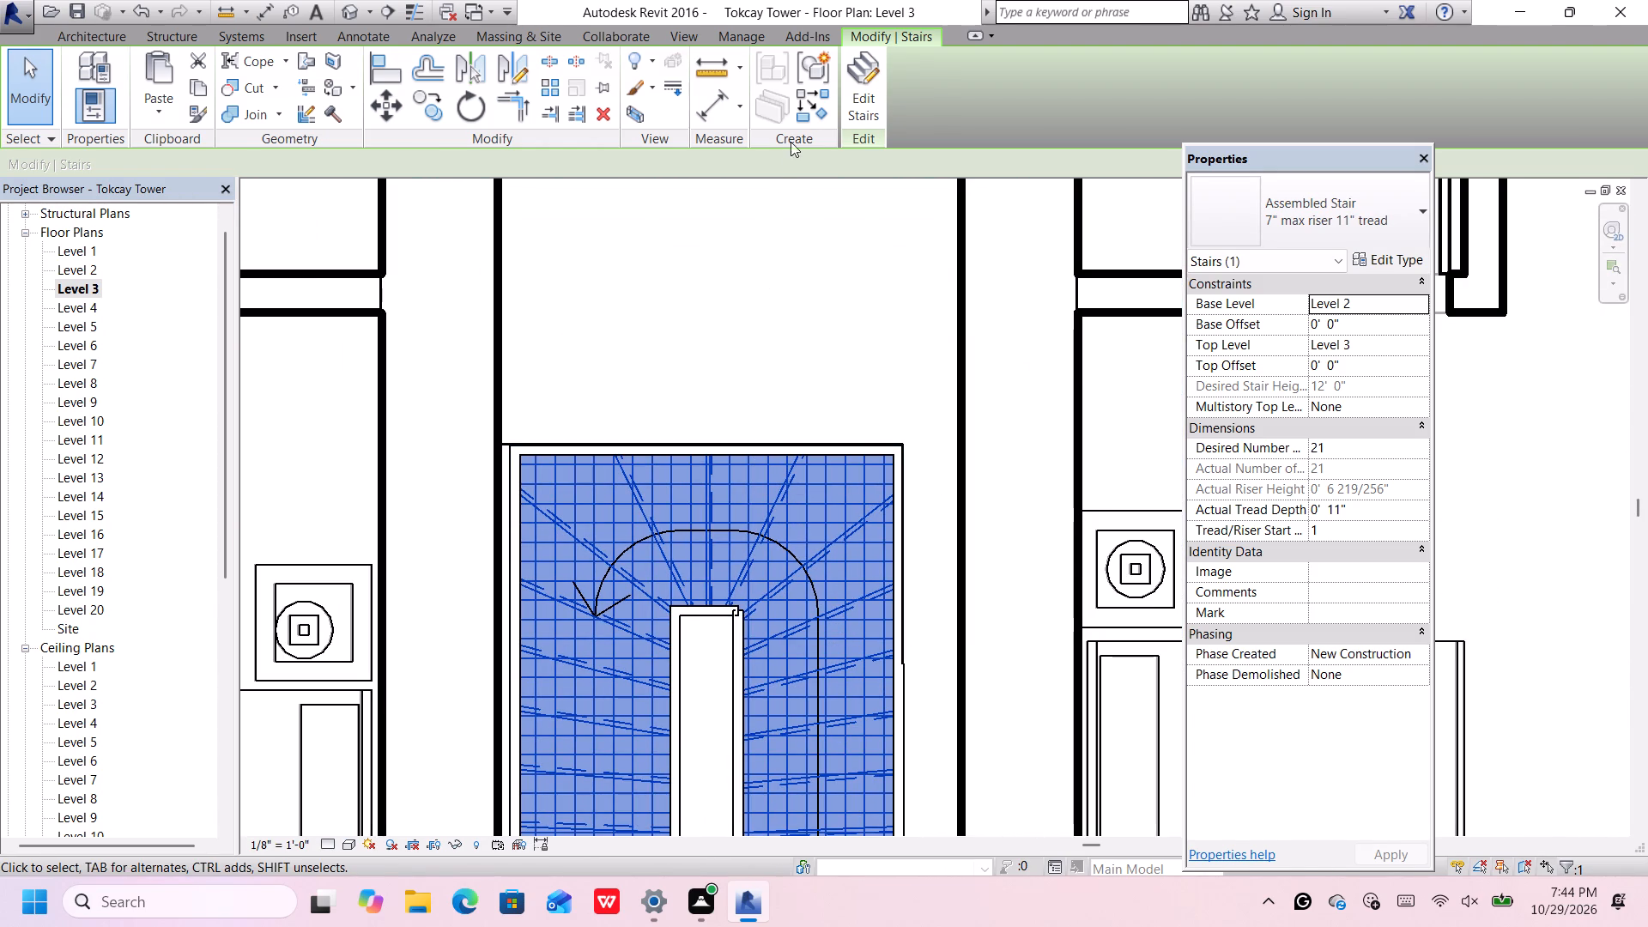
pyautogui.click(821, 73)
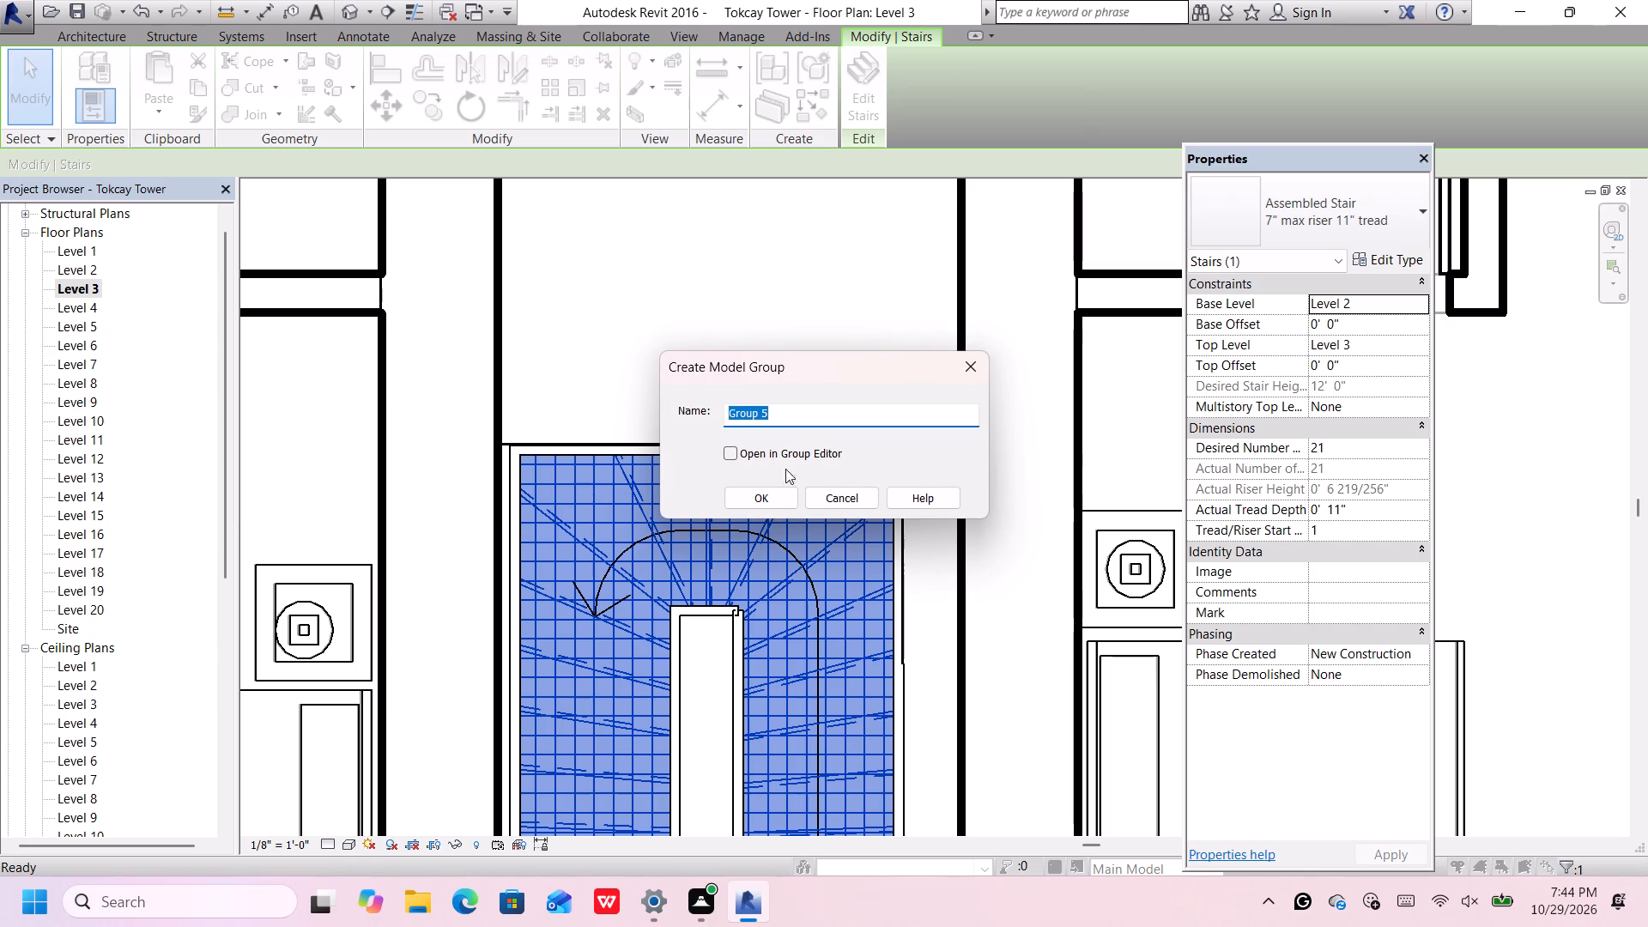
pyautogui.click(769, 504)
pyautogui.scroll(-1, 769, 504)
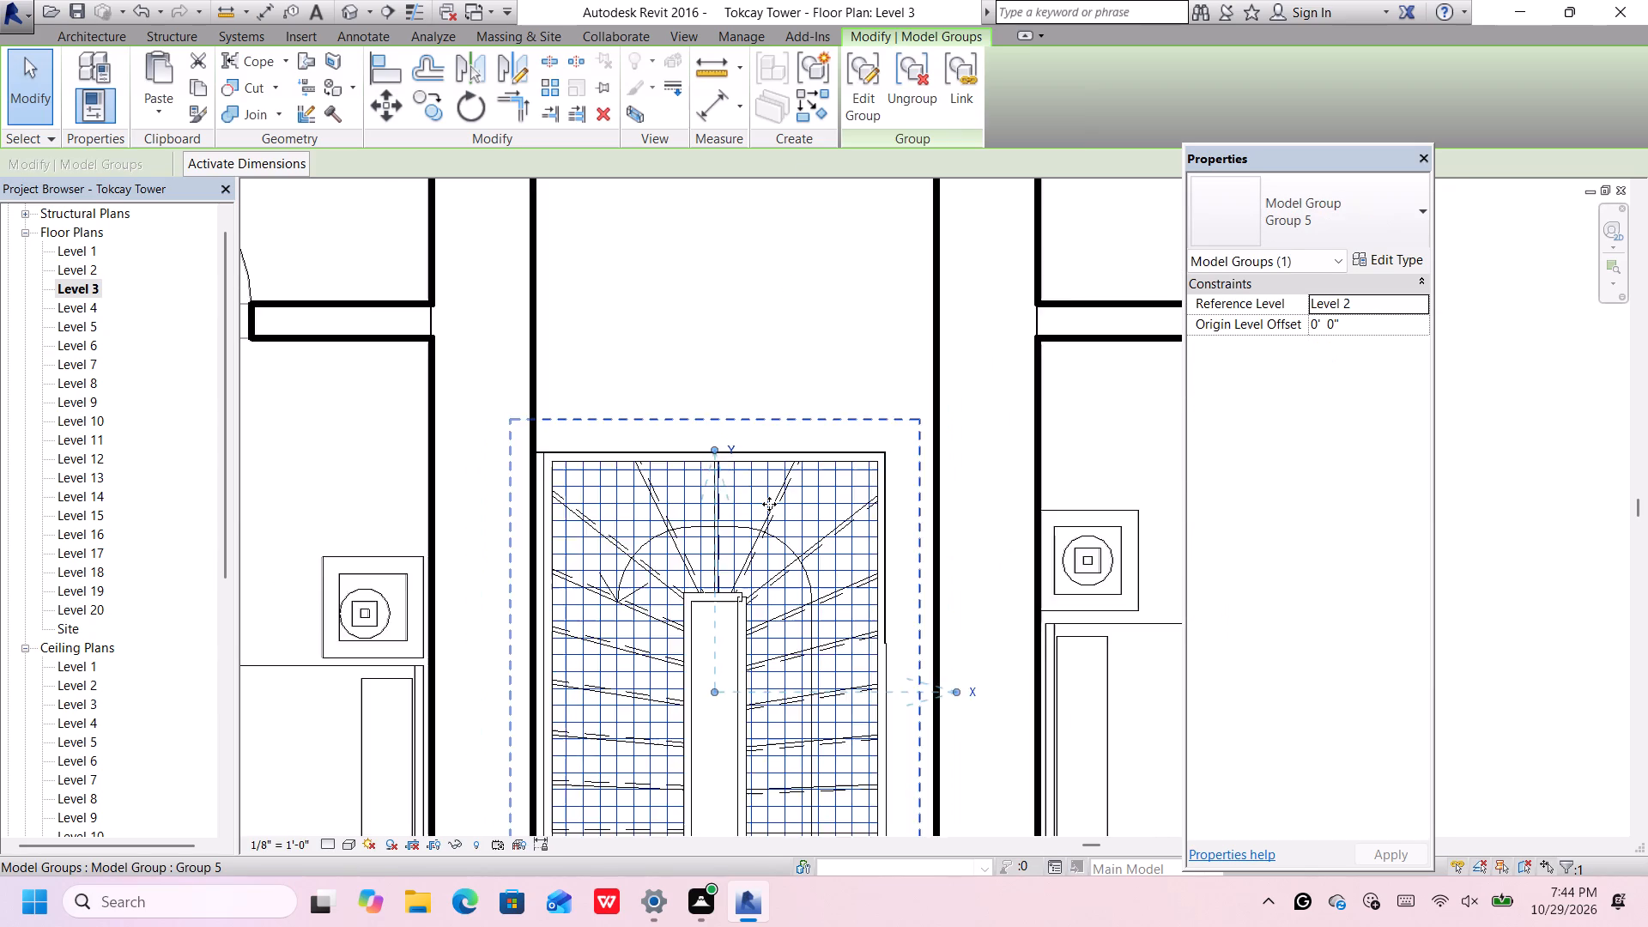
pyautogui.scroll(-3, 769, 504)
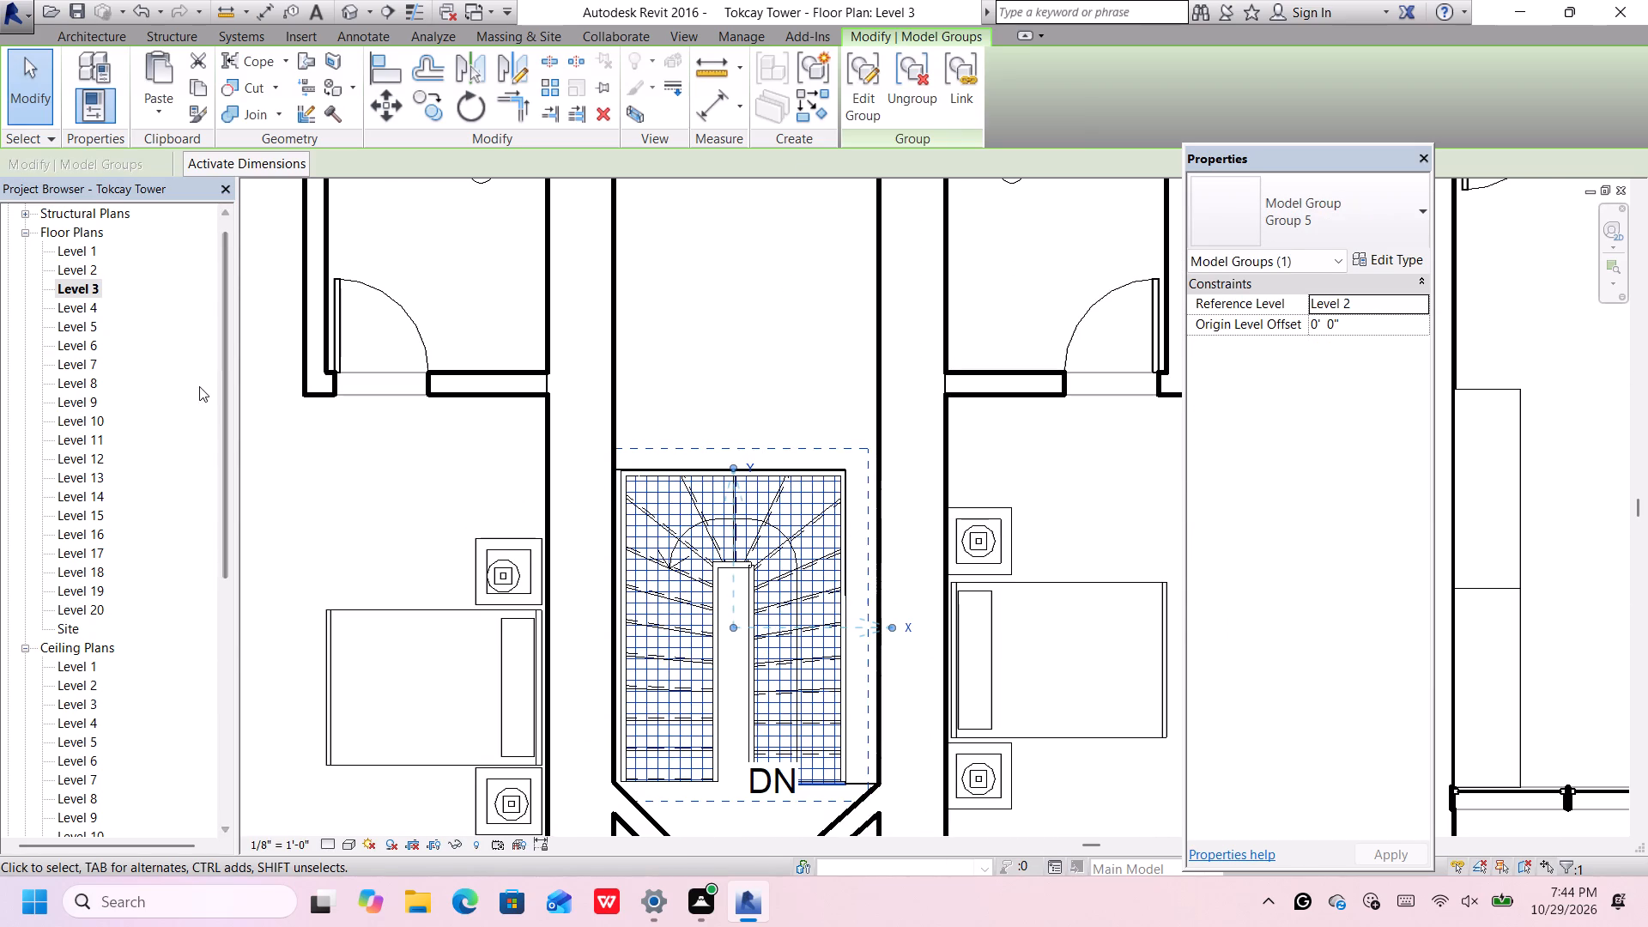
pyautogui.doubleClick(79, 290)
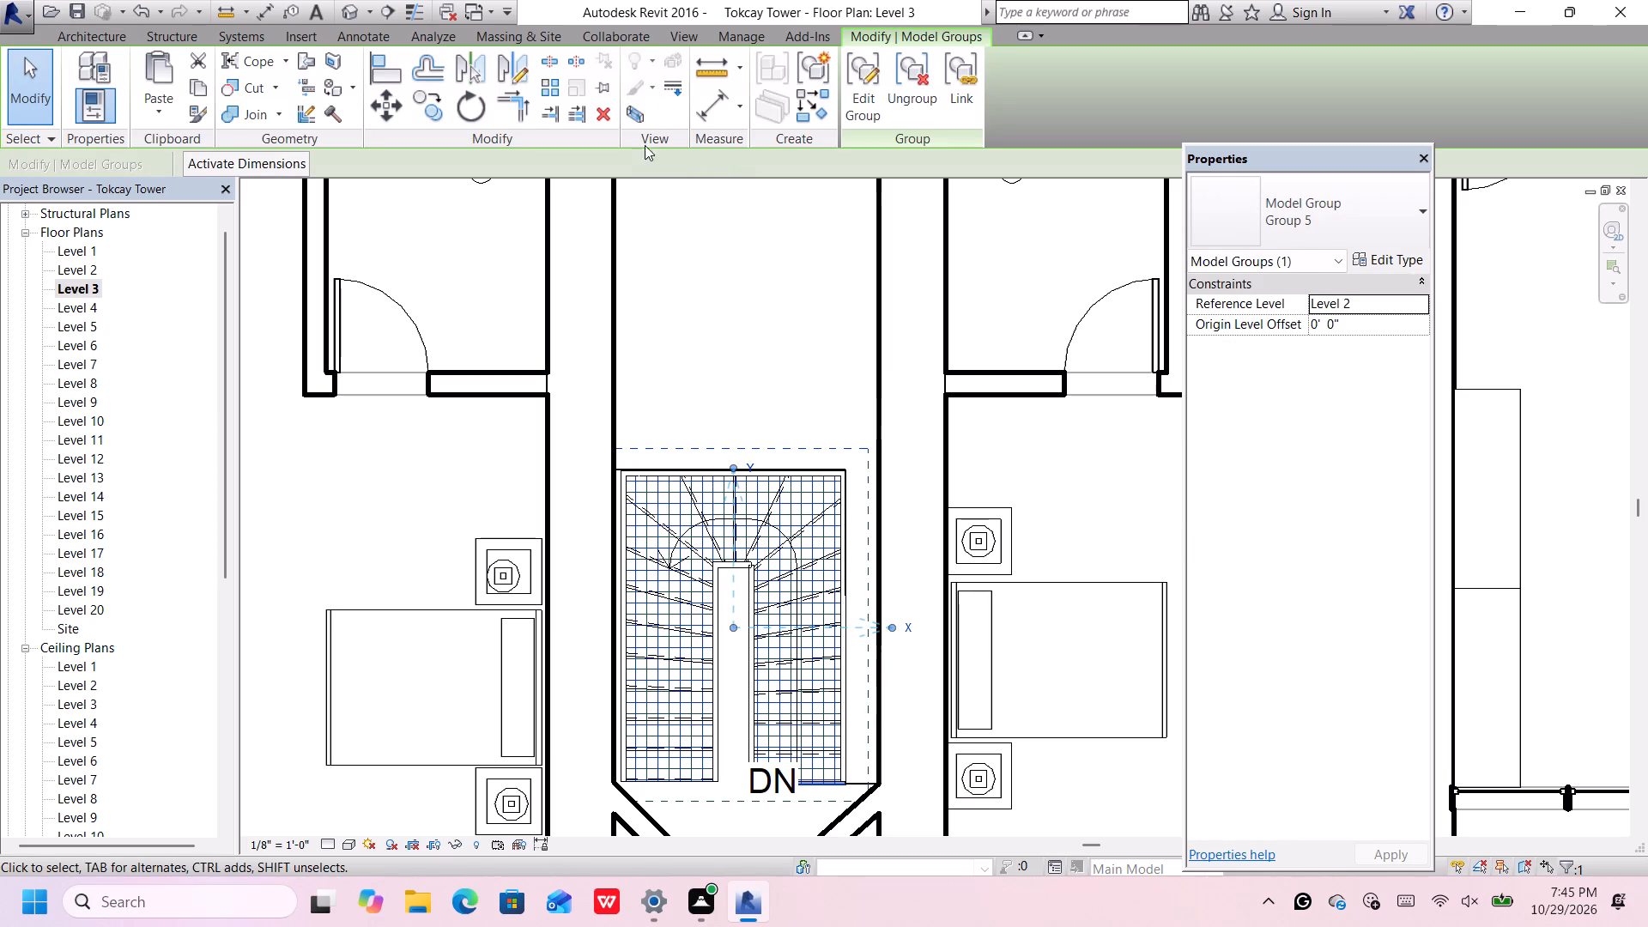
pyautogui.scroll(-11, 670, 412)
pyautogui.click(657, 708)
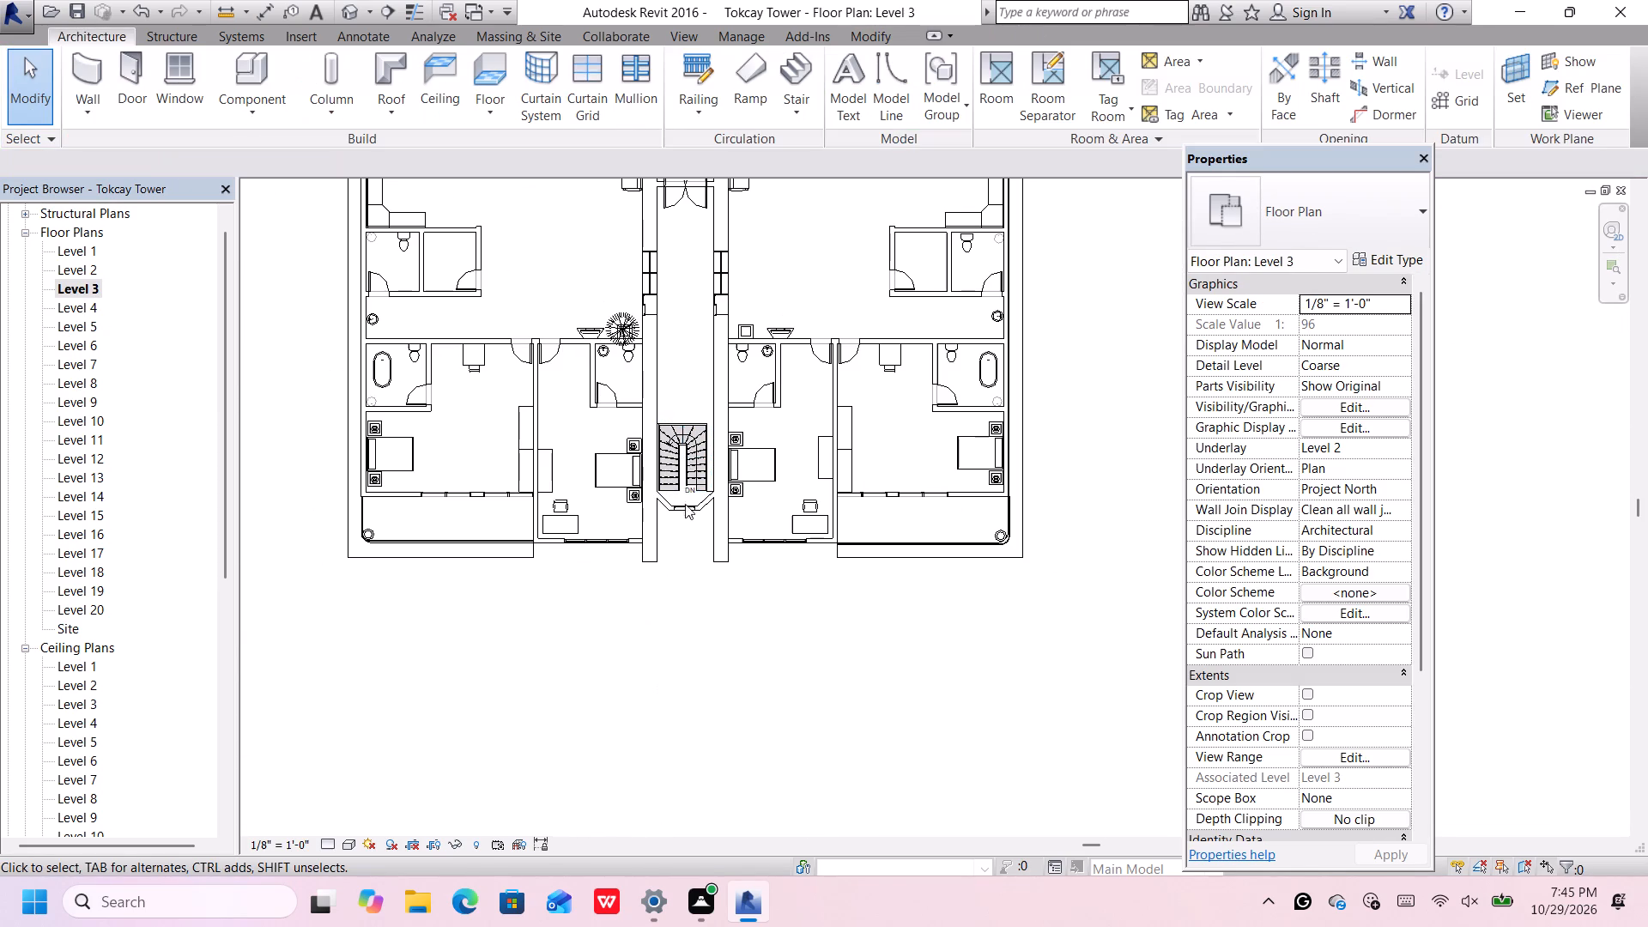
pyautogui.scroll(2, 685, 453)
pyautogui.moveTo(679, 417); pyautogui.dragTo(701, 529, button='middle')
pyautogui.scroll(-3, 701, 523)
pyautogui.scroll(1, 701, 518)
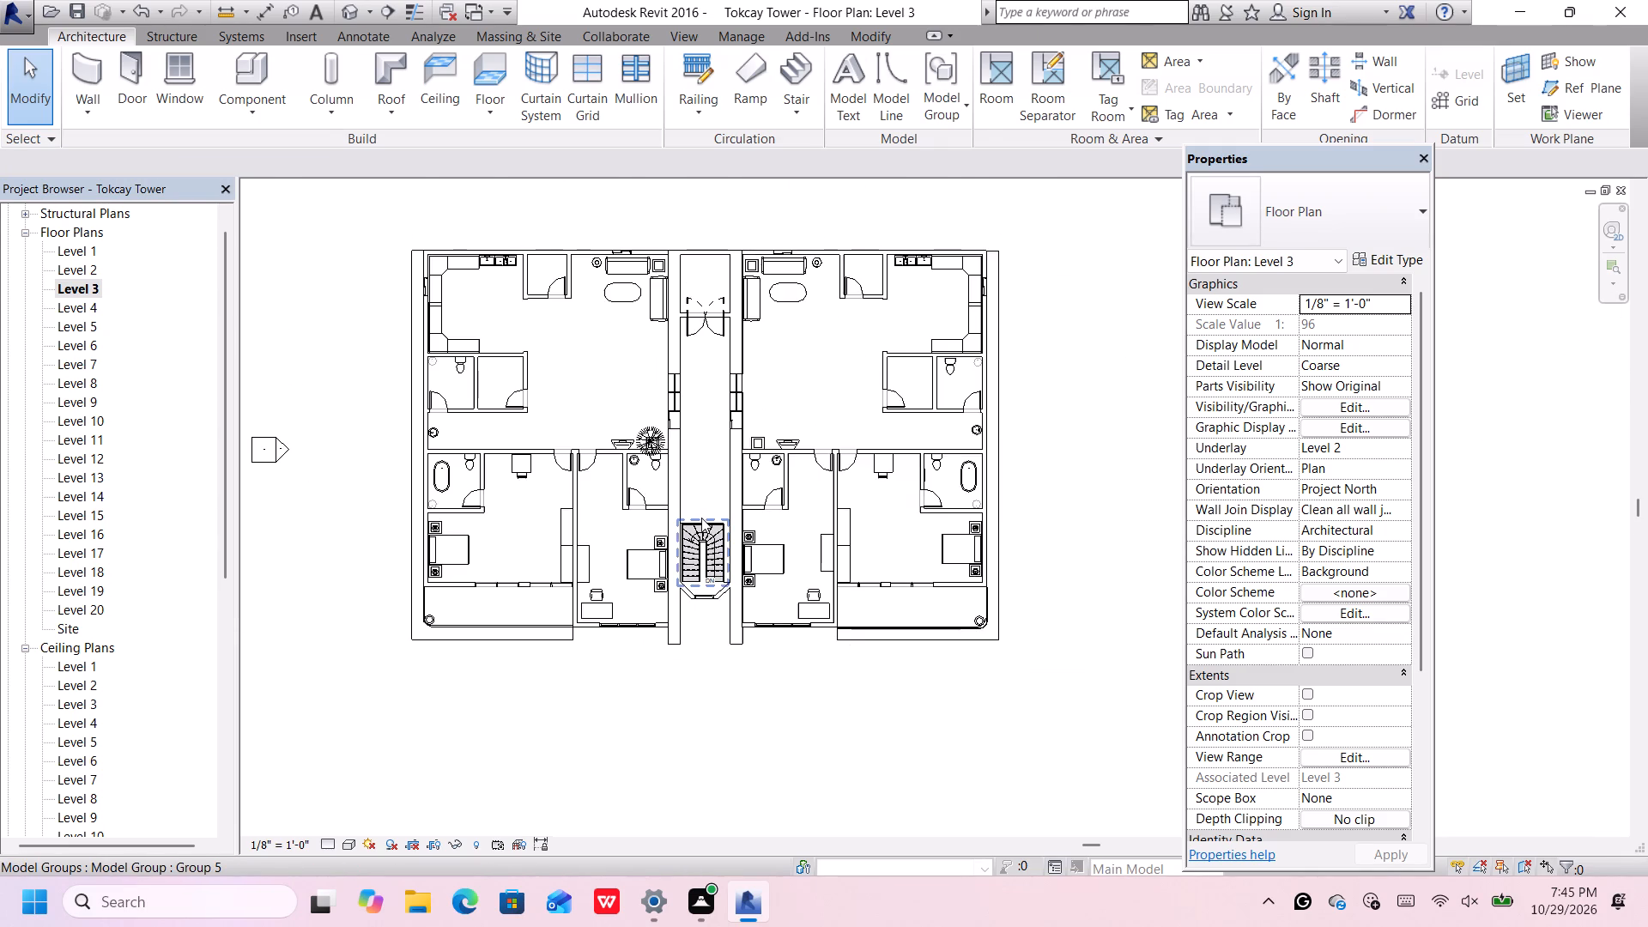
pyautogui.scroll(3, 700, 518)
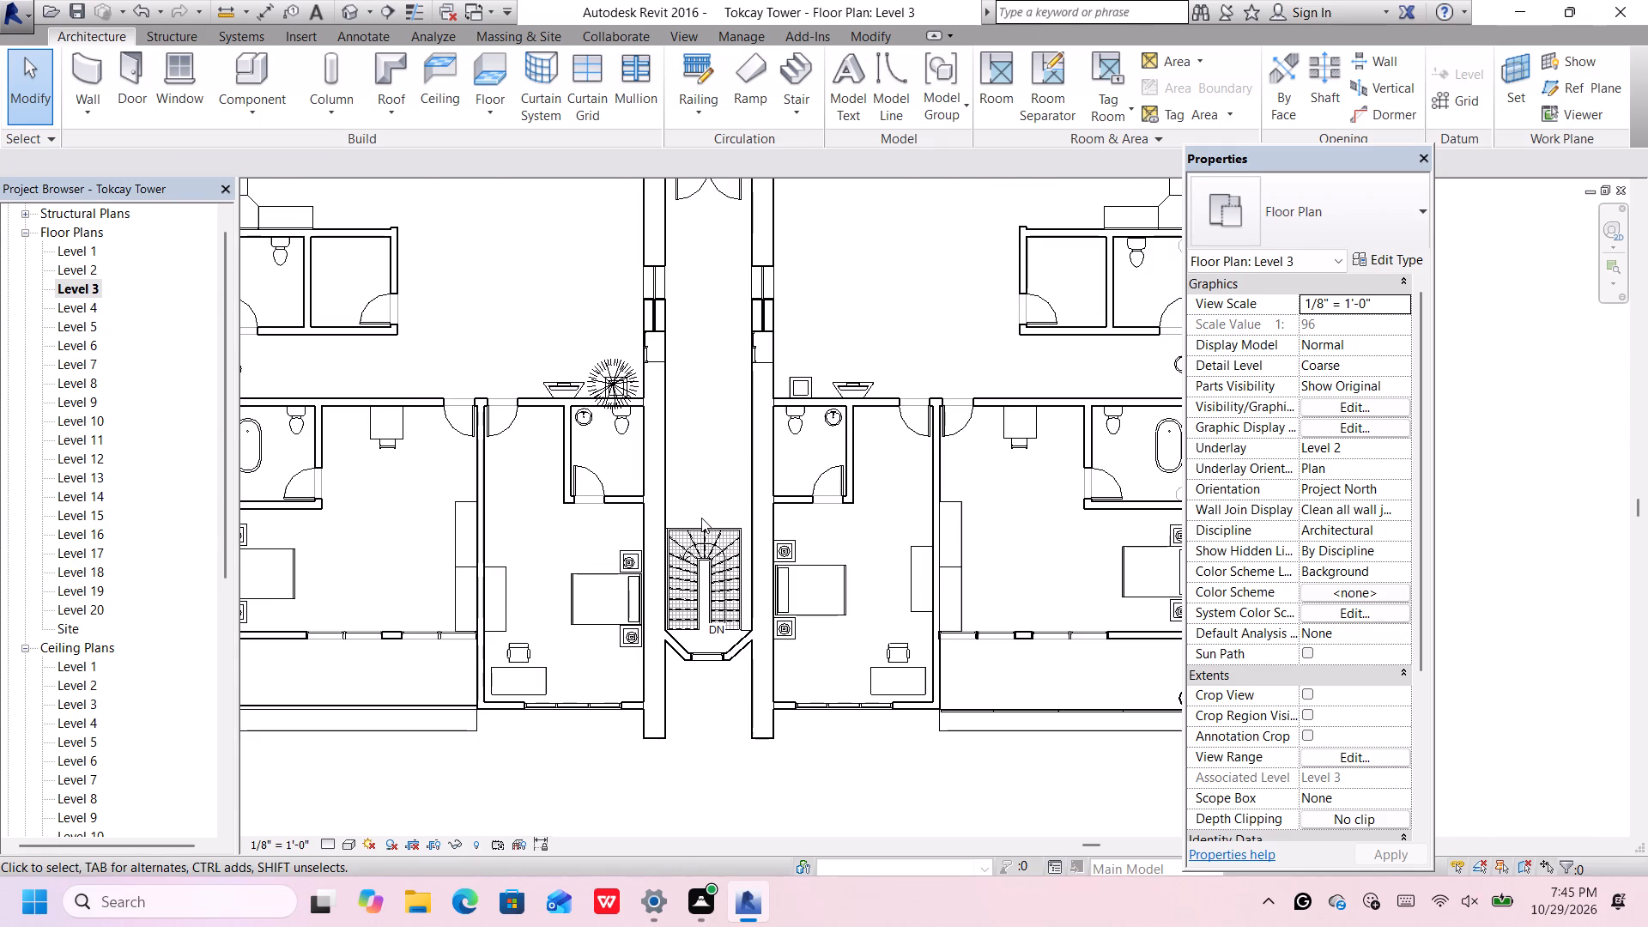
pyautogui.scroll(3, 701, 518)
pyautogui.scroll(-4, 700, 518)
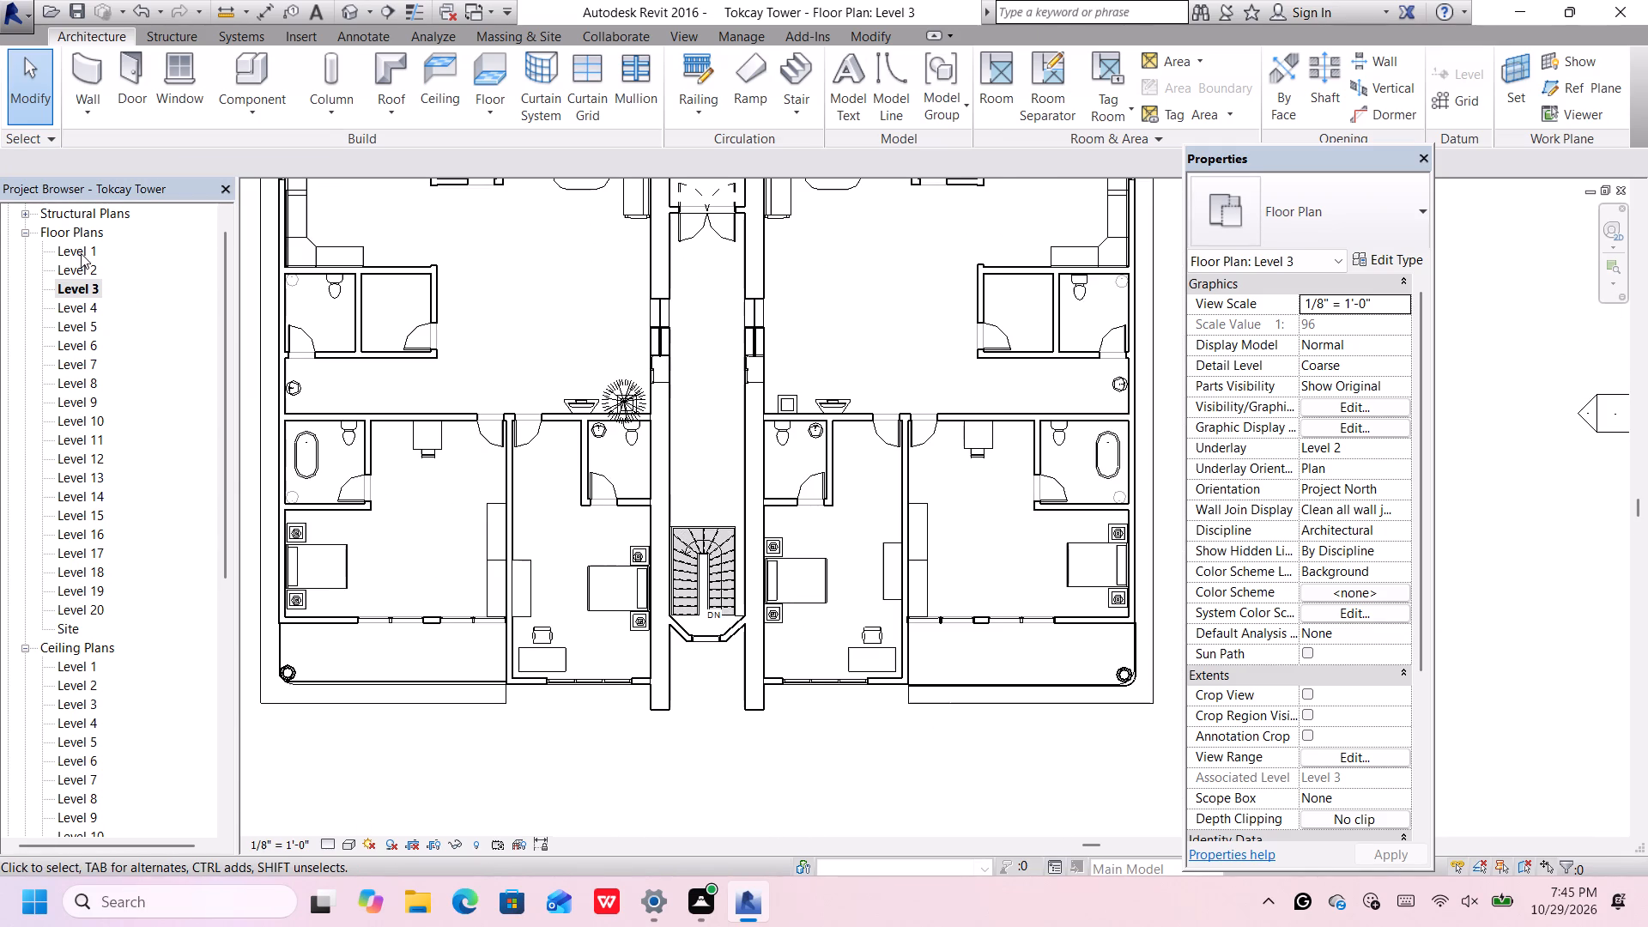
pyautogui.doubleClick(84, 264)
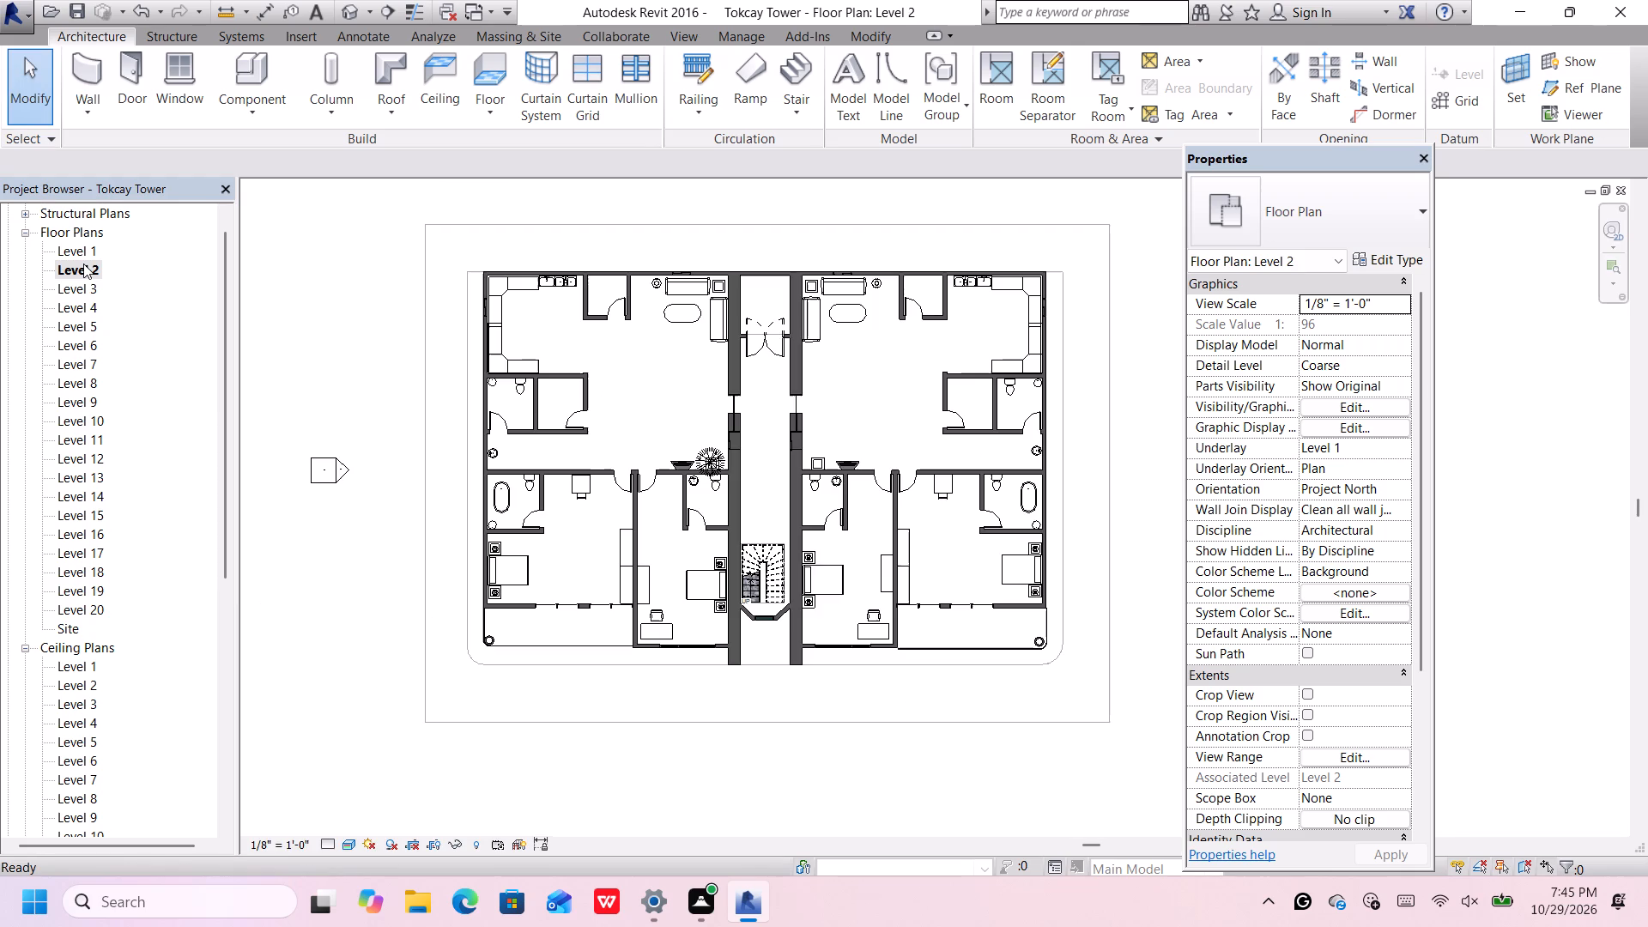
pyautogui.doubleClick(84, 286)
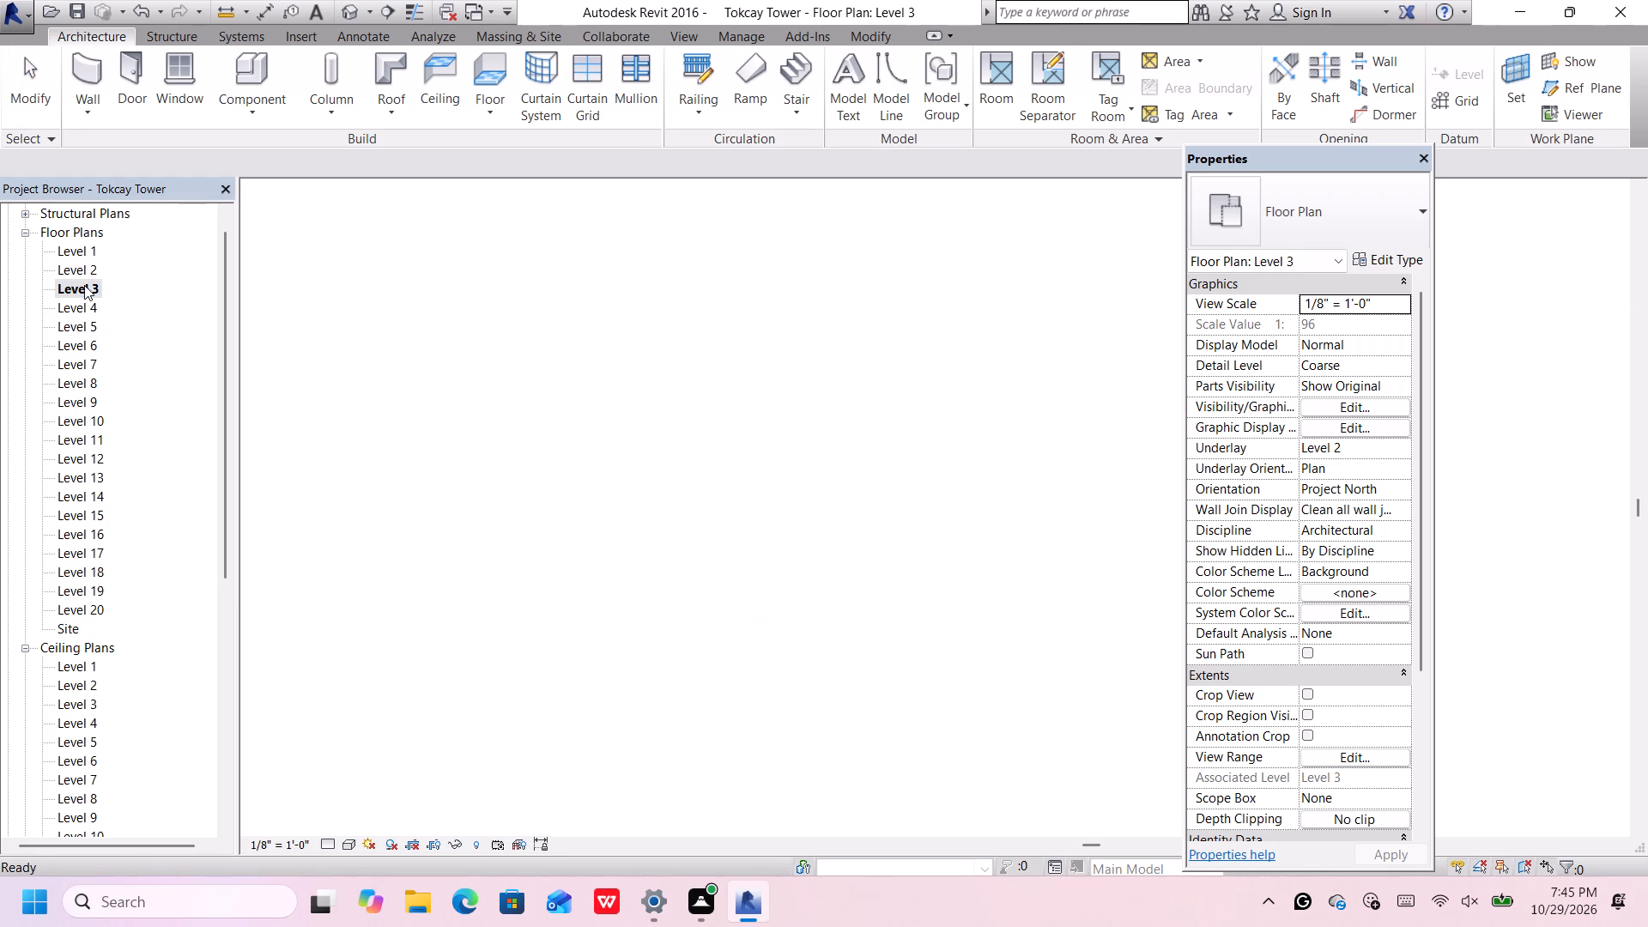
# Place an instance of the Group 5 stair group on Level 3 directly over the existing stair in the shaft.
pyautogui.scroll(3, 735, 550)
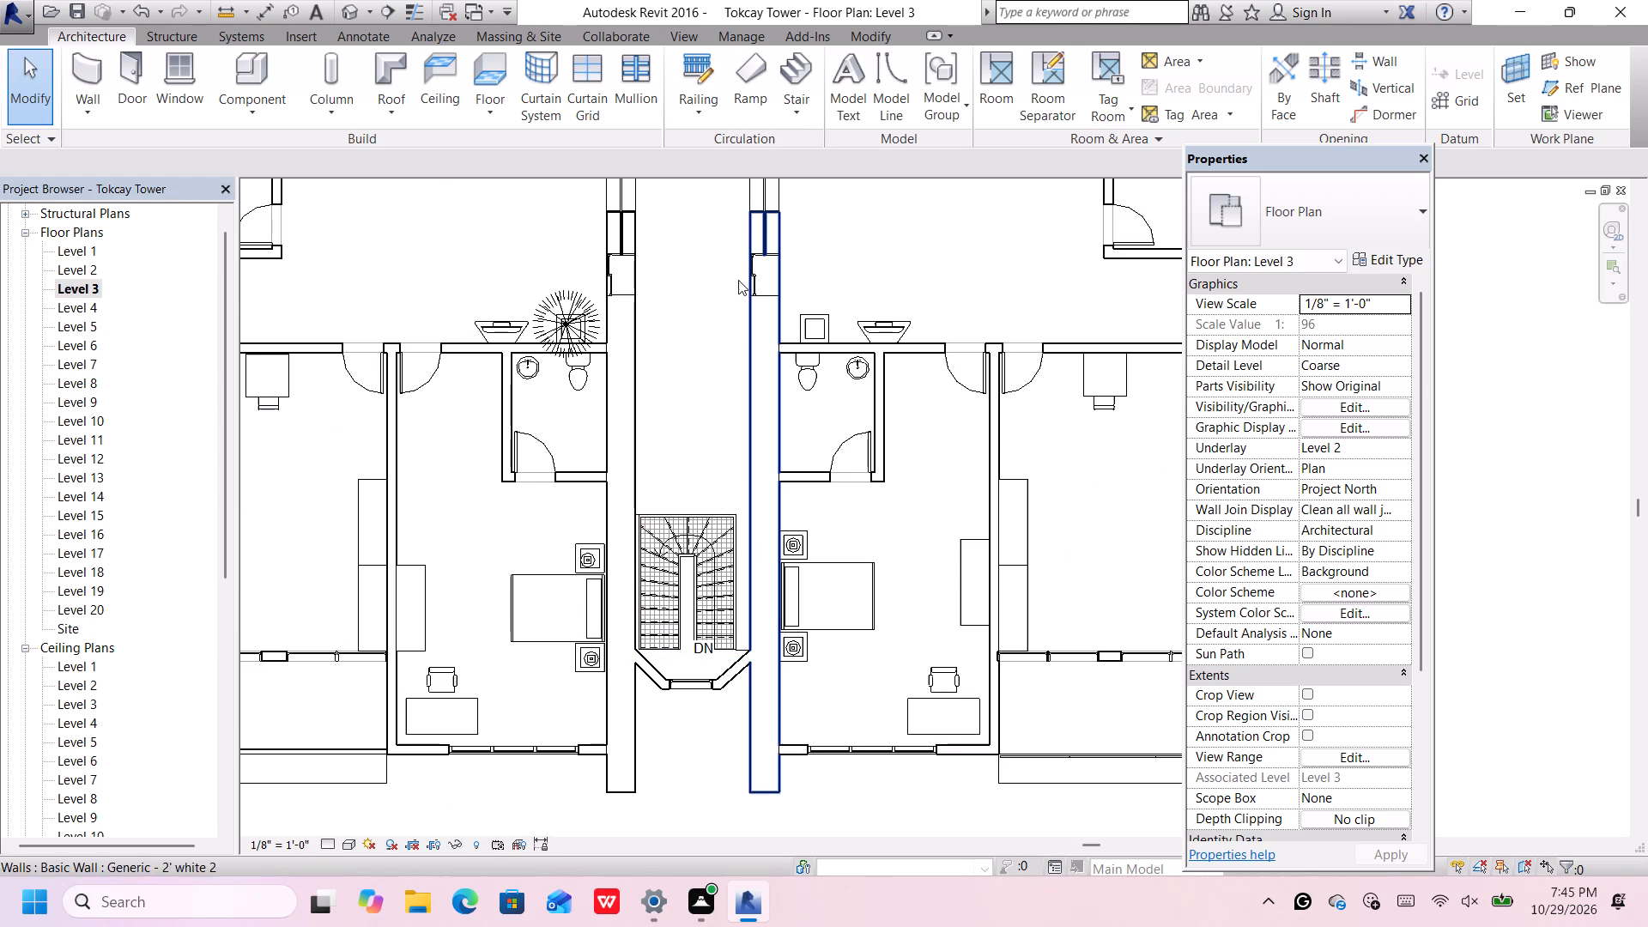
pyautogui.click(951, 100)
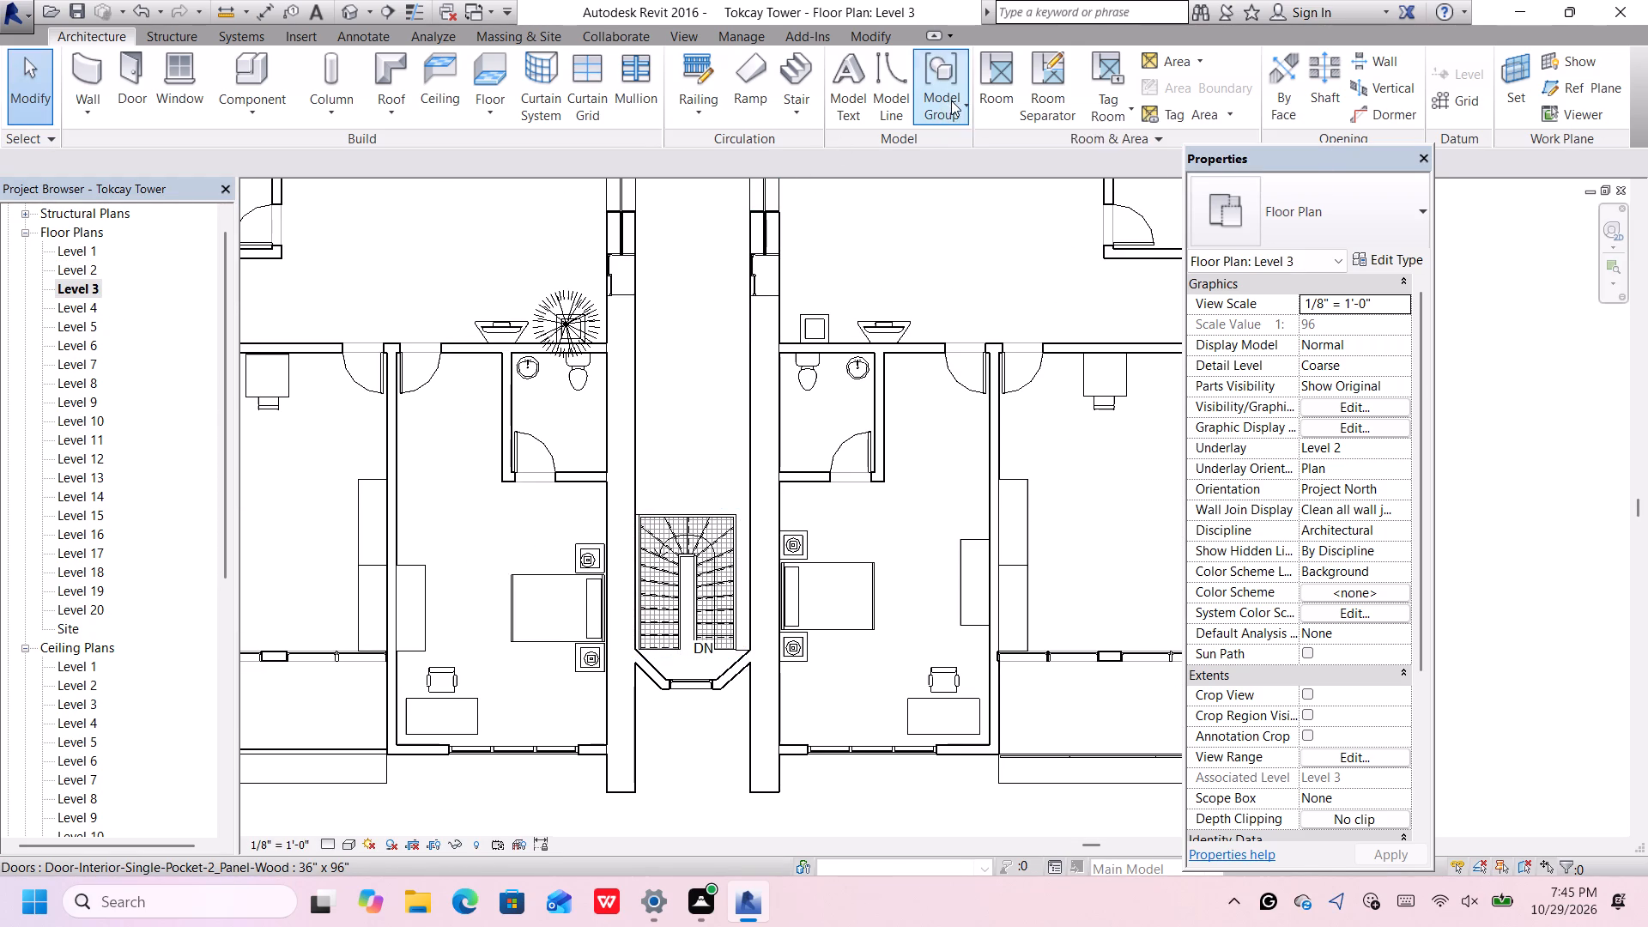
pyautogui.click(947, 143)
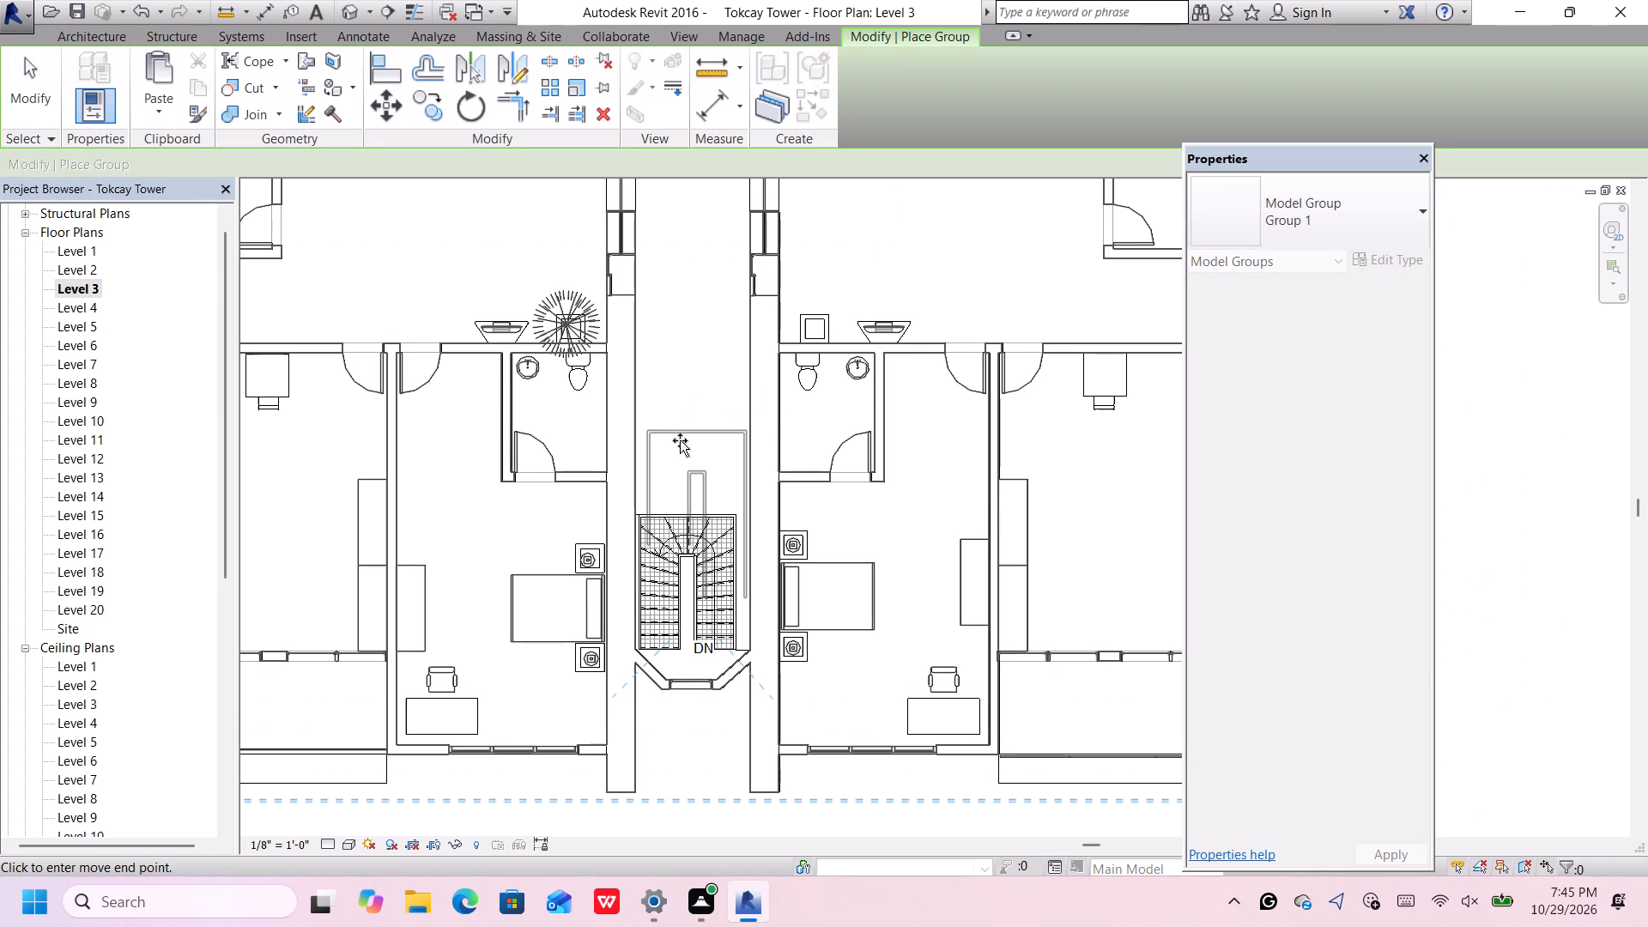
pyautogui.scroll(-6, 669, 487)
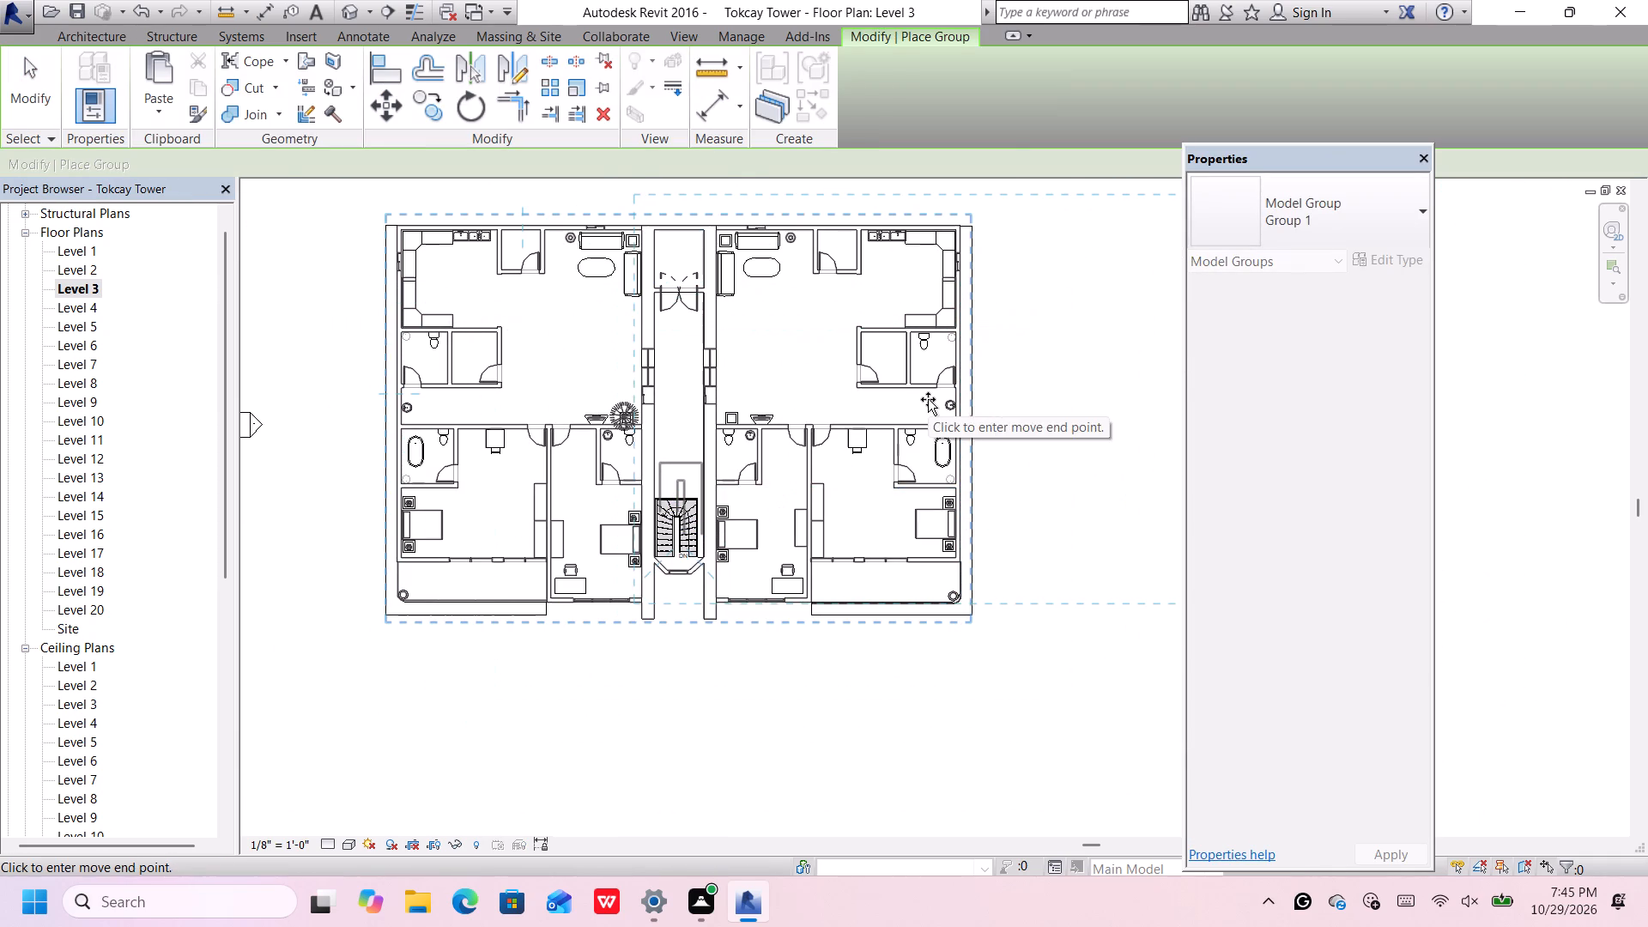
pyautogui.click(1300, 204)
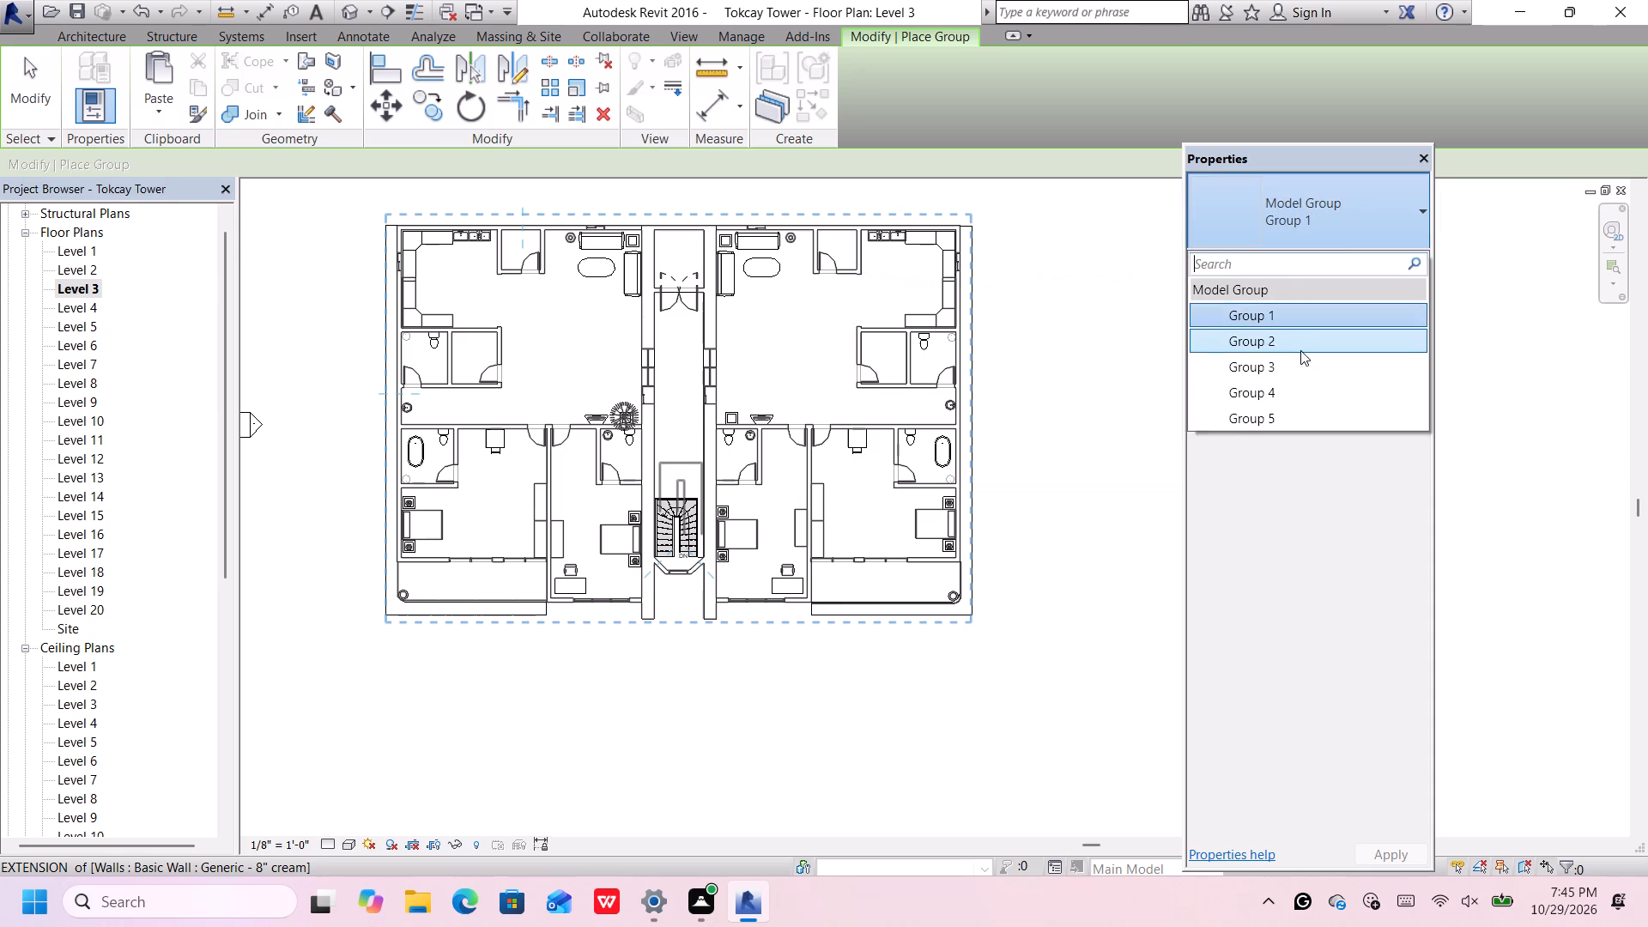
pyautogui.click(1300, 412)
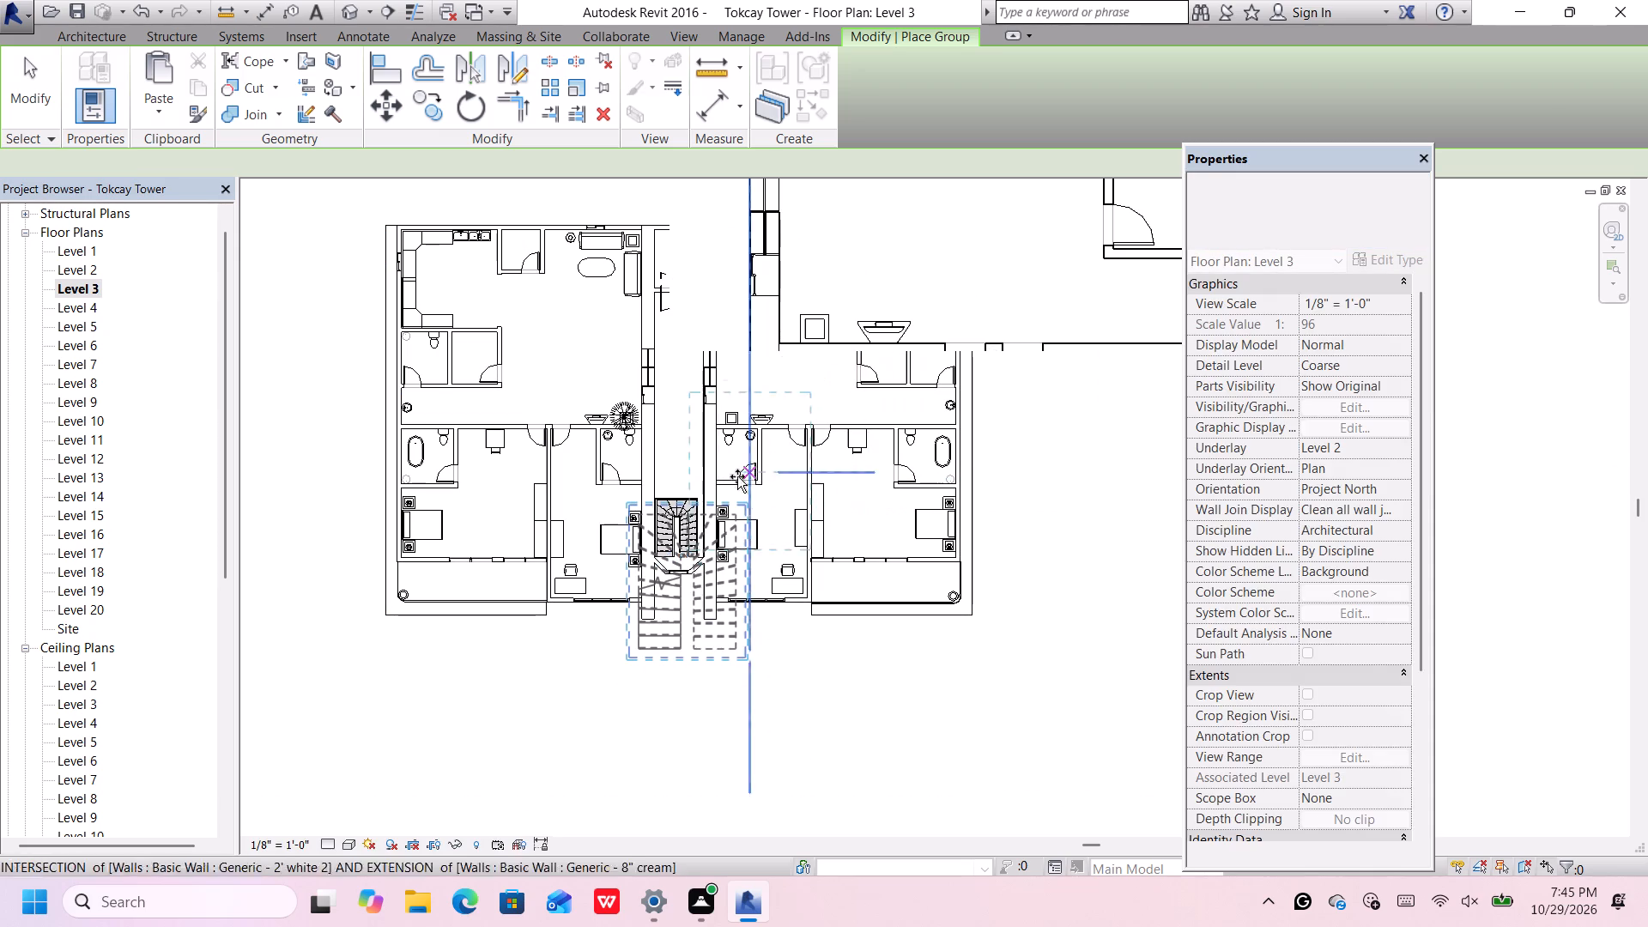
pyautogui.scroll(3, 689, 529)
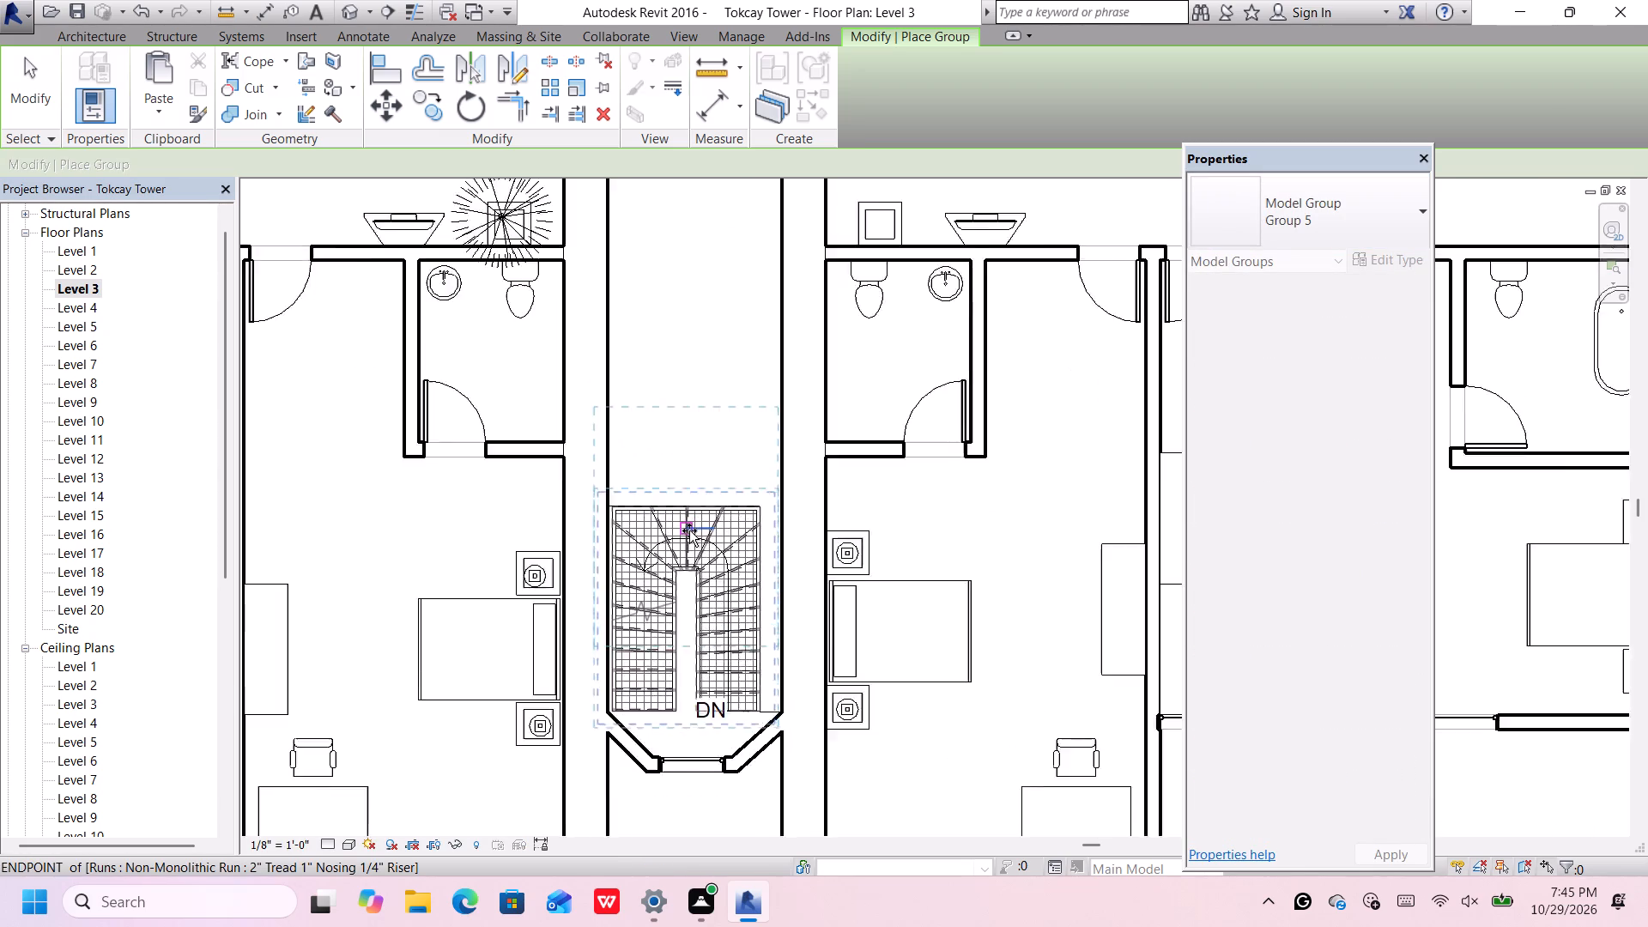
pyautogui.scroll(2, 689, 530)
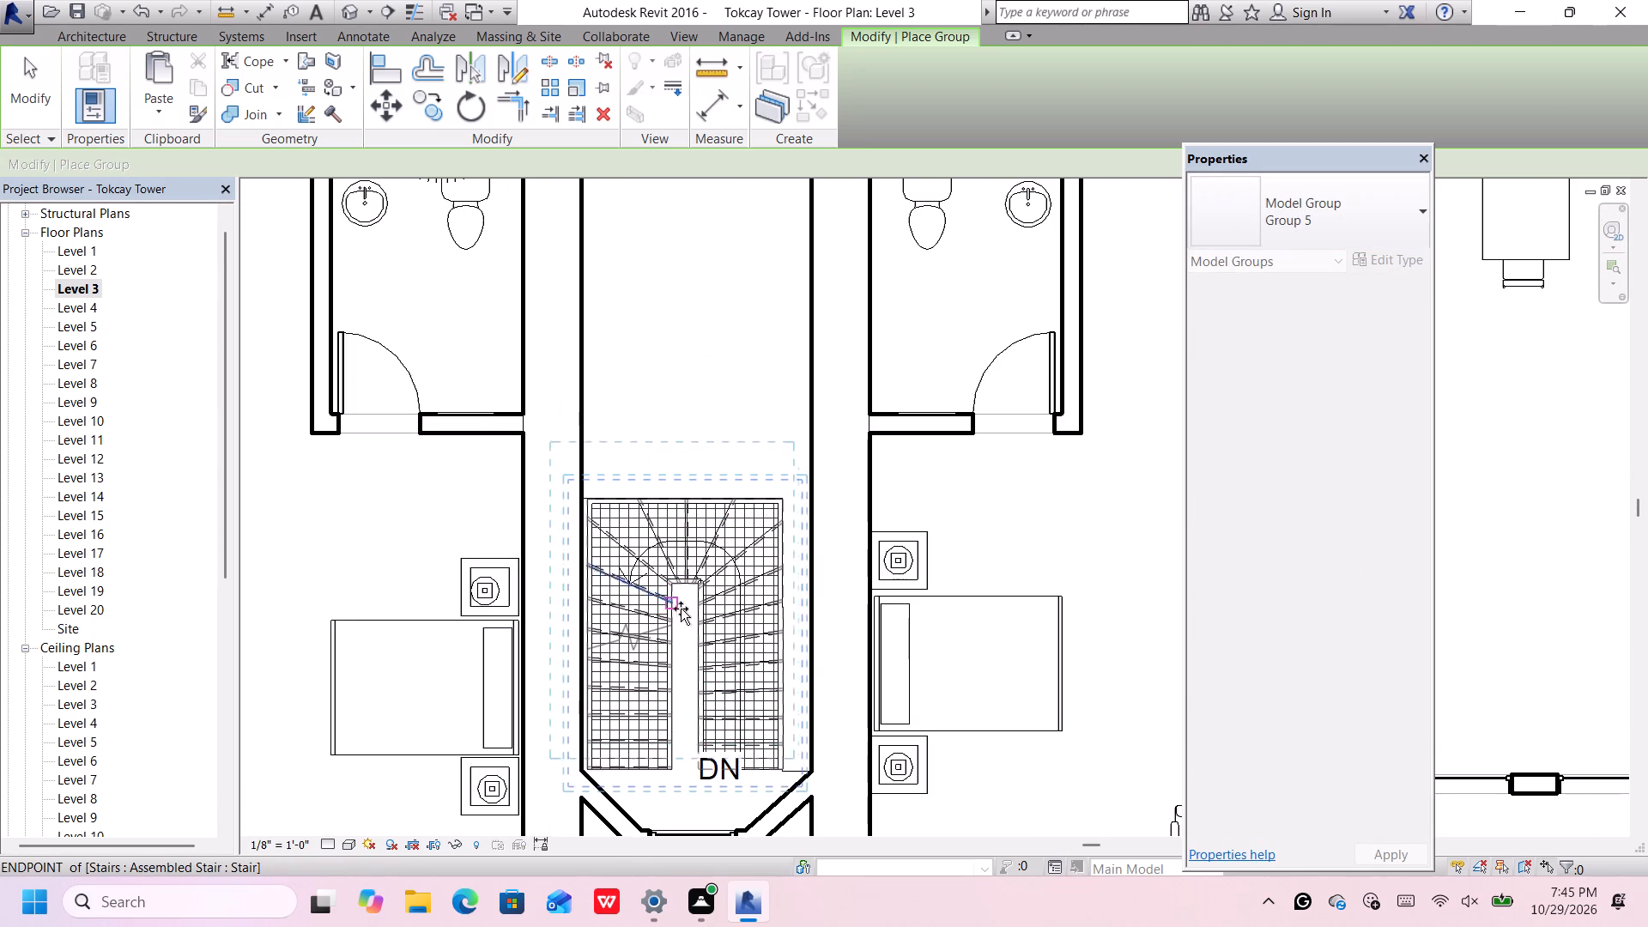
pyautogui.click(682, 629)
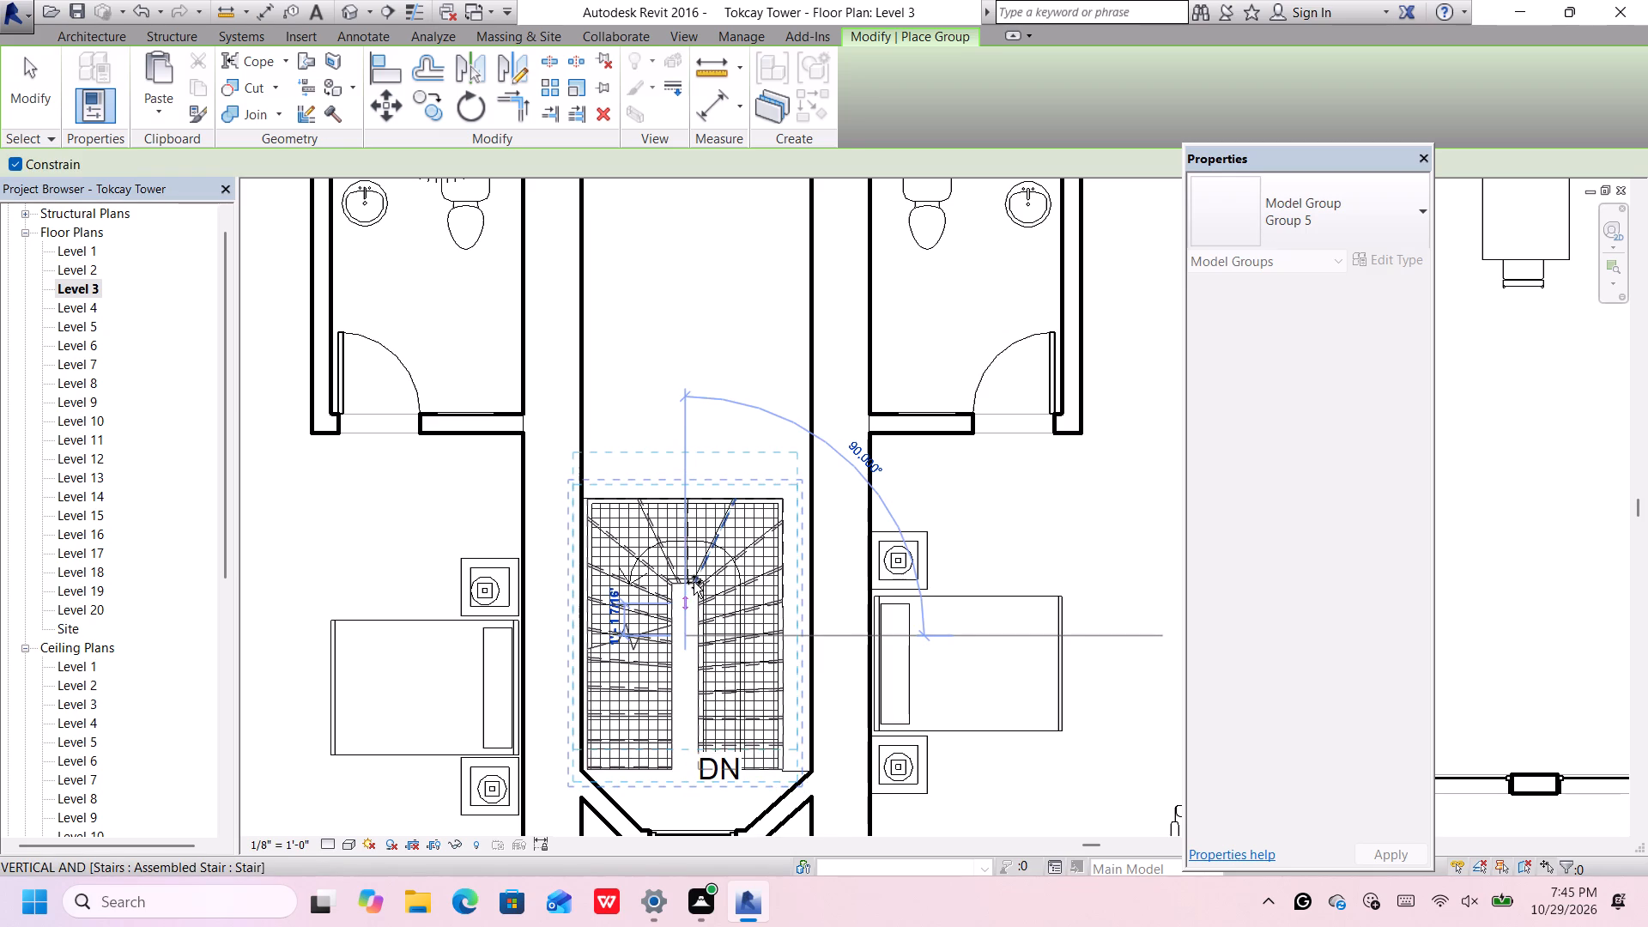
pyautogui.scroll(-3, 694, 582)
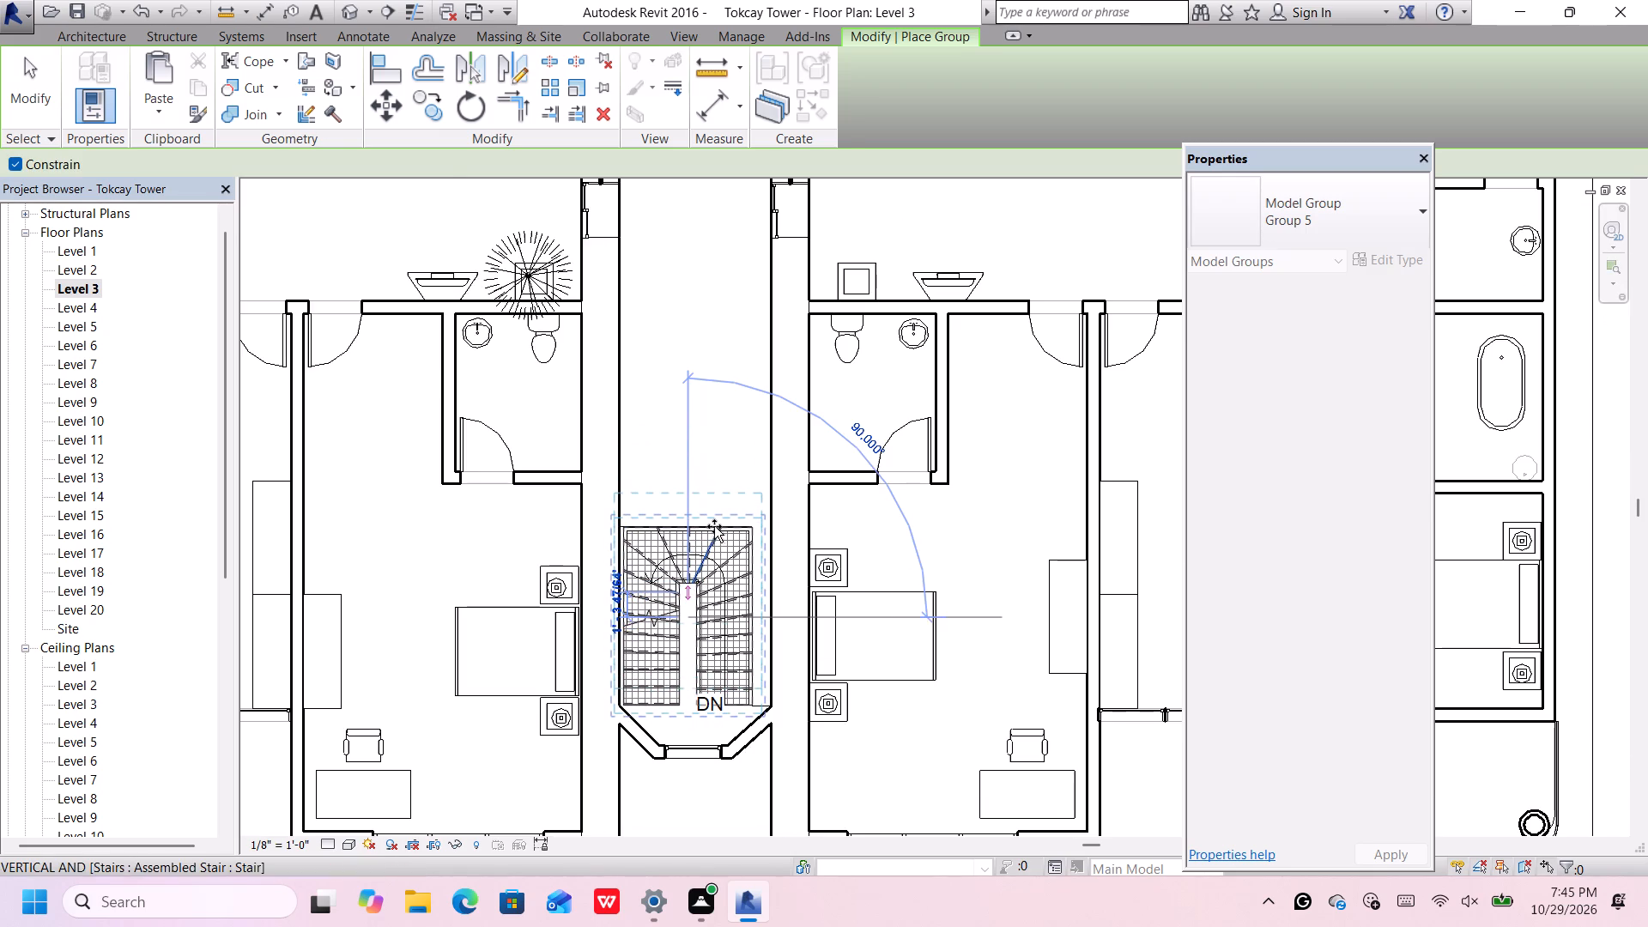
# On the Level 4 floor plan, place another Group 5 stair instance at the group origin of the stair below.
pyautogui.click(68, 311)
pyautogui.click(68, 311)
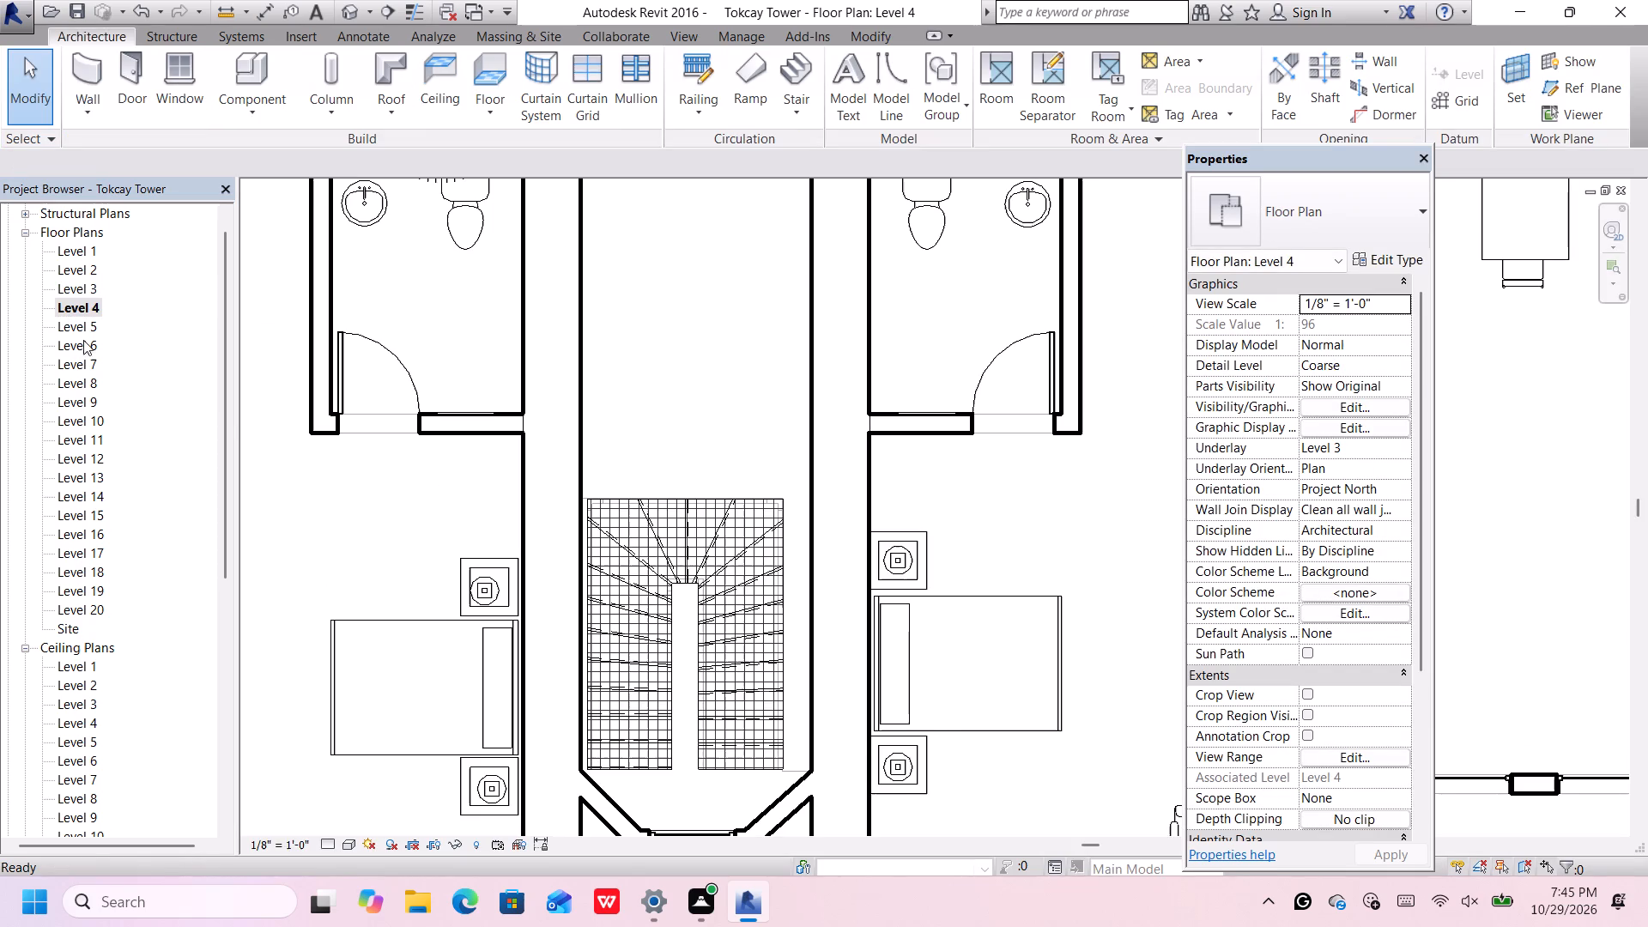
pyautogui.scroll(-4, 671, 551)
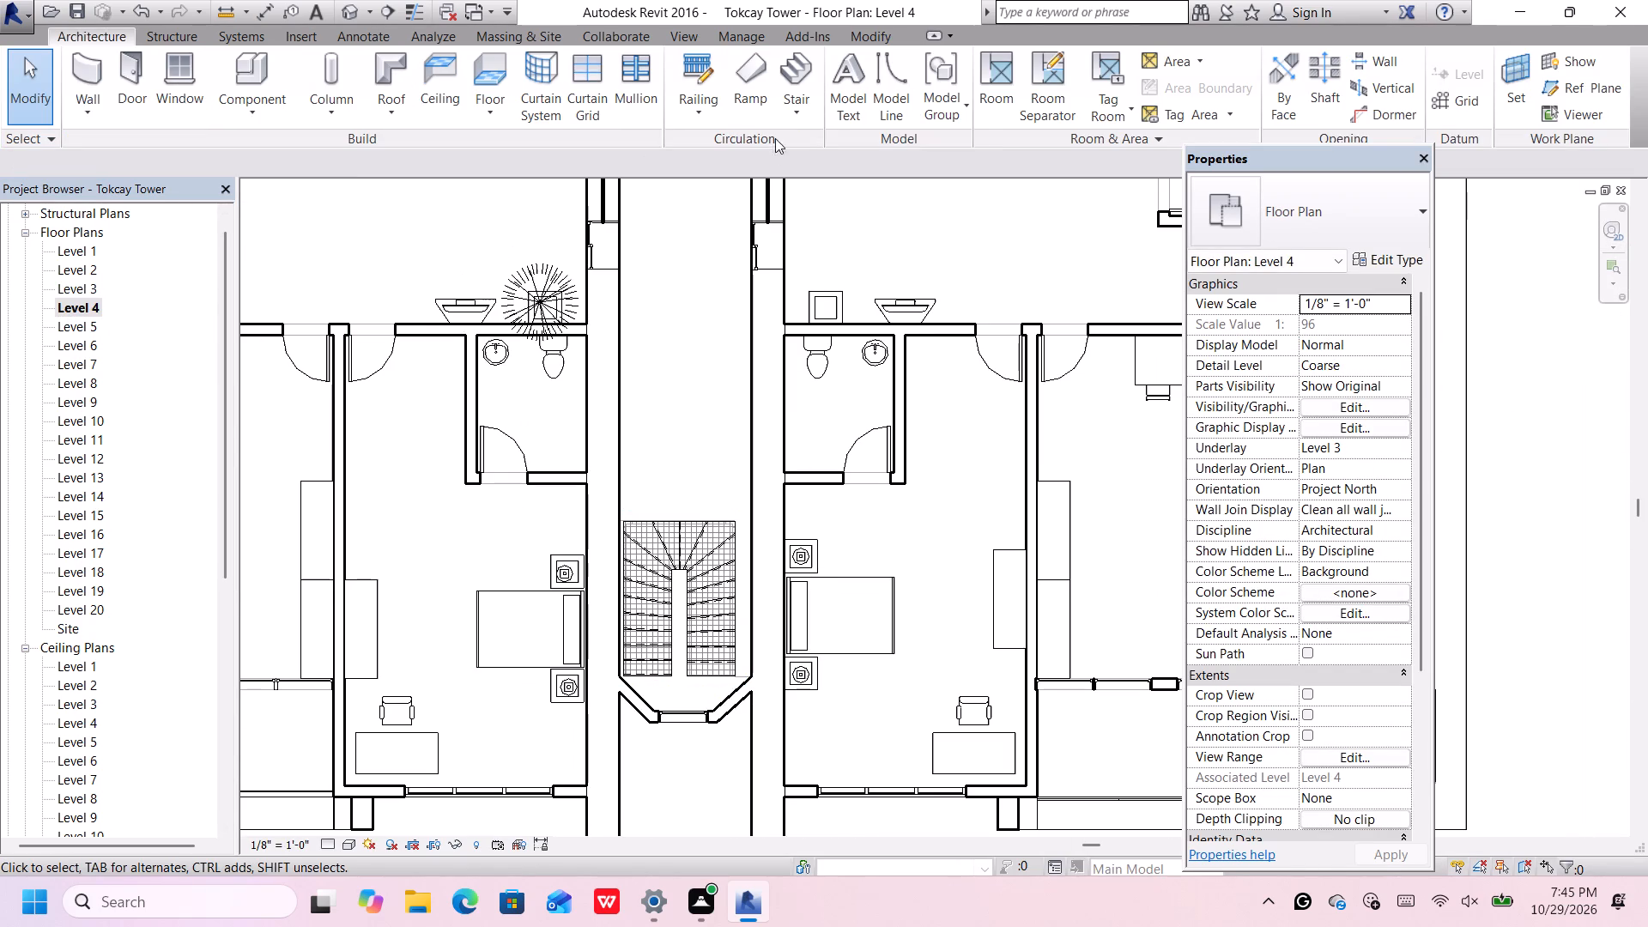
pyautogui.scroll(-2, 701, 318)
pyautogui.moveTo(700, 320); pyautogui.dragTo(700, 362, button='middle')
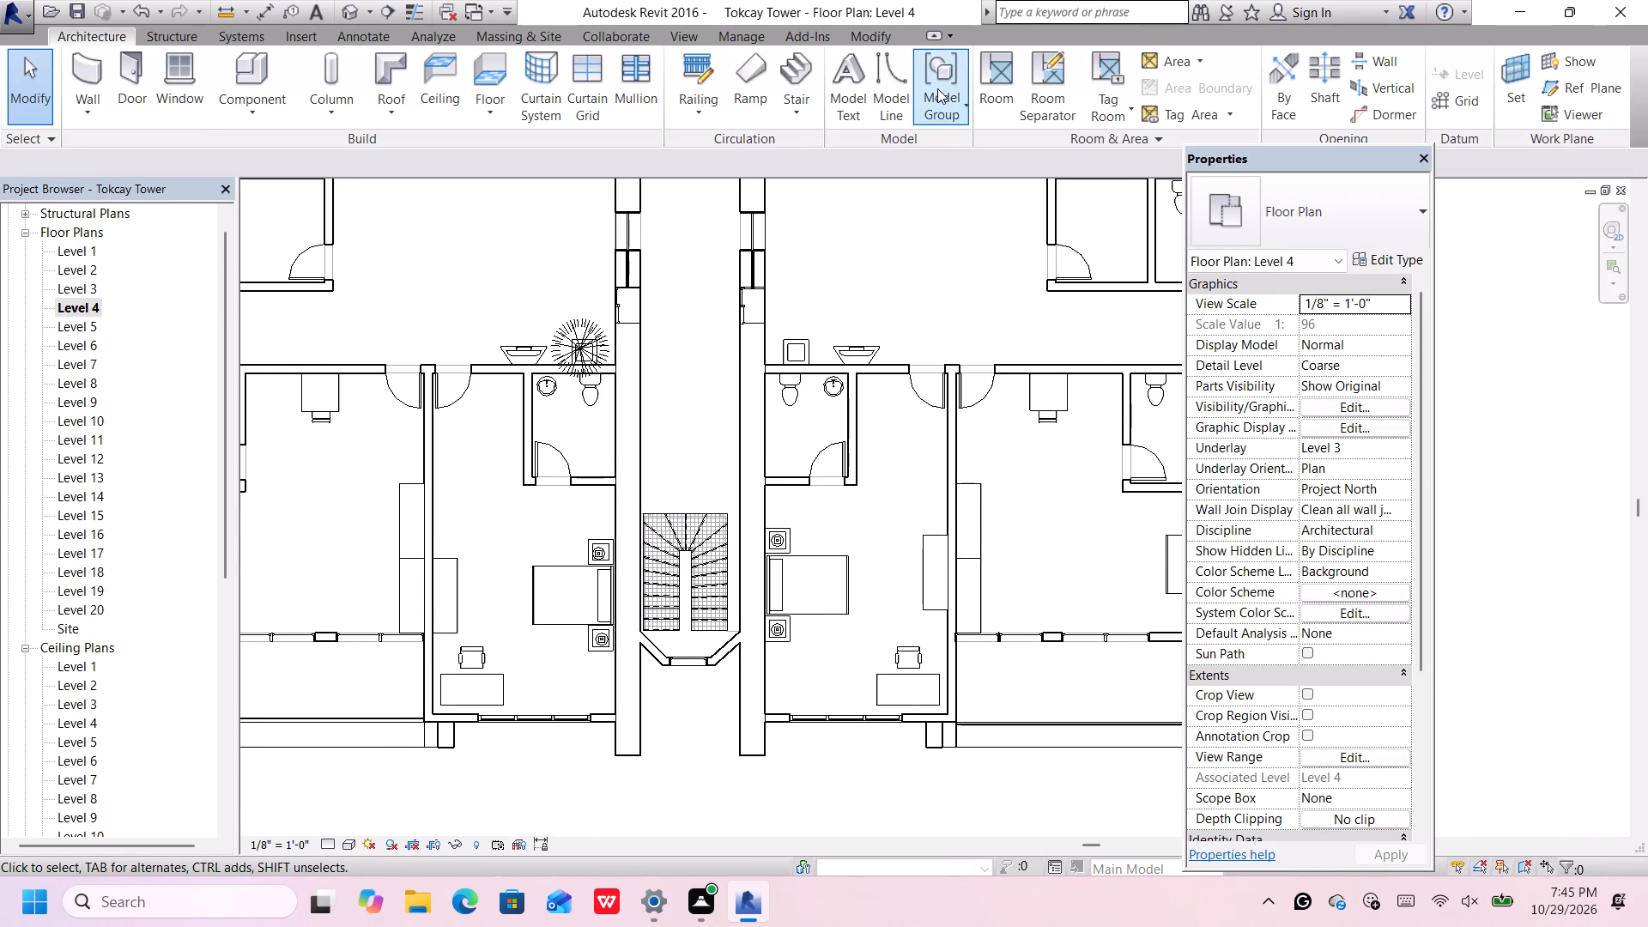
pyautogui.click(937, 88)
pyautogui.click(959, 140)
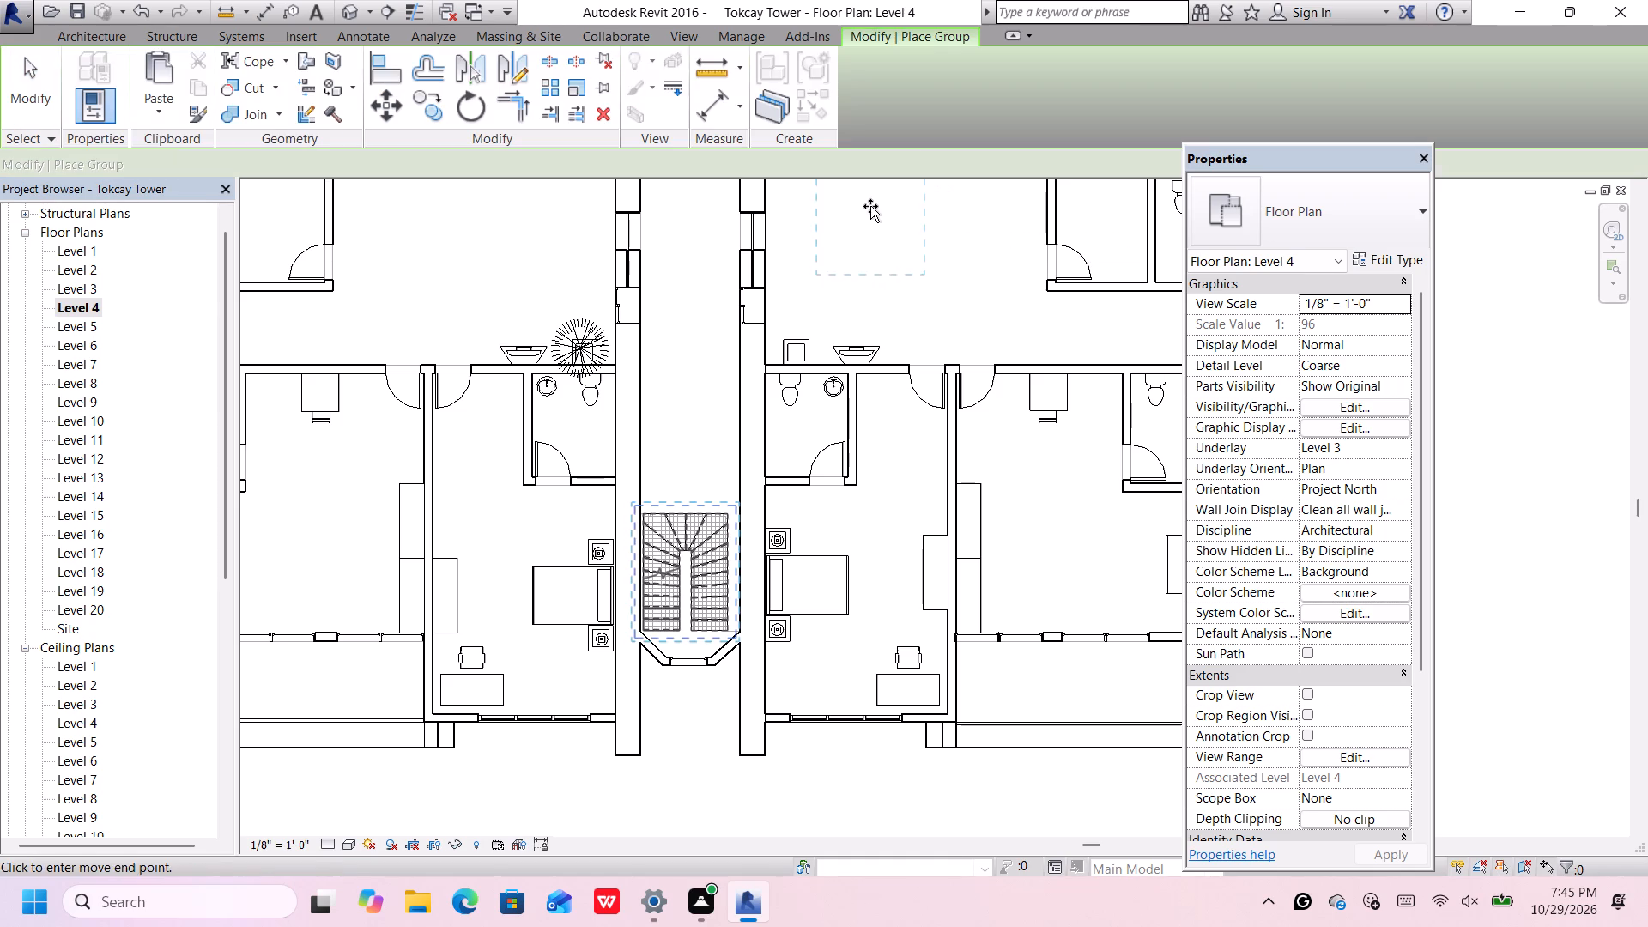
pyautogui.scroll(1, 687, 567)
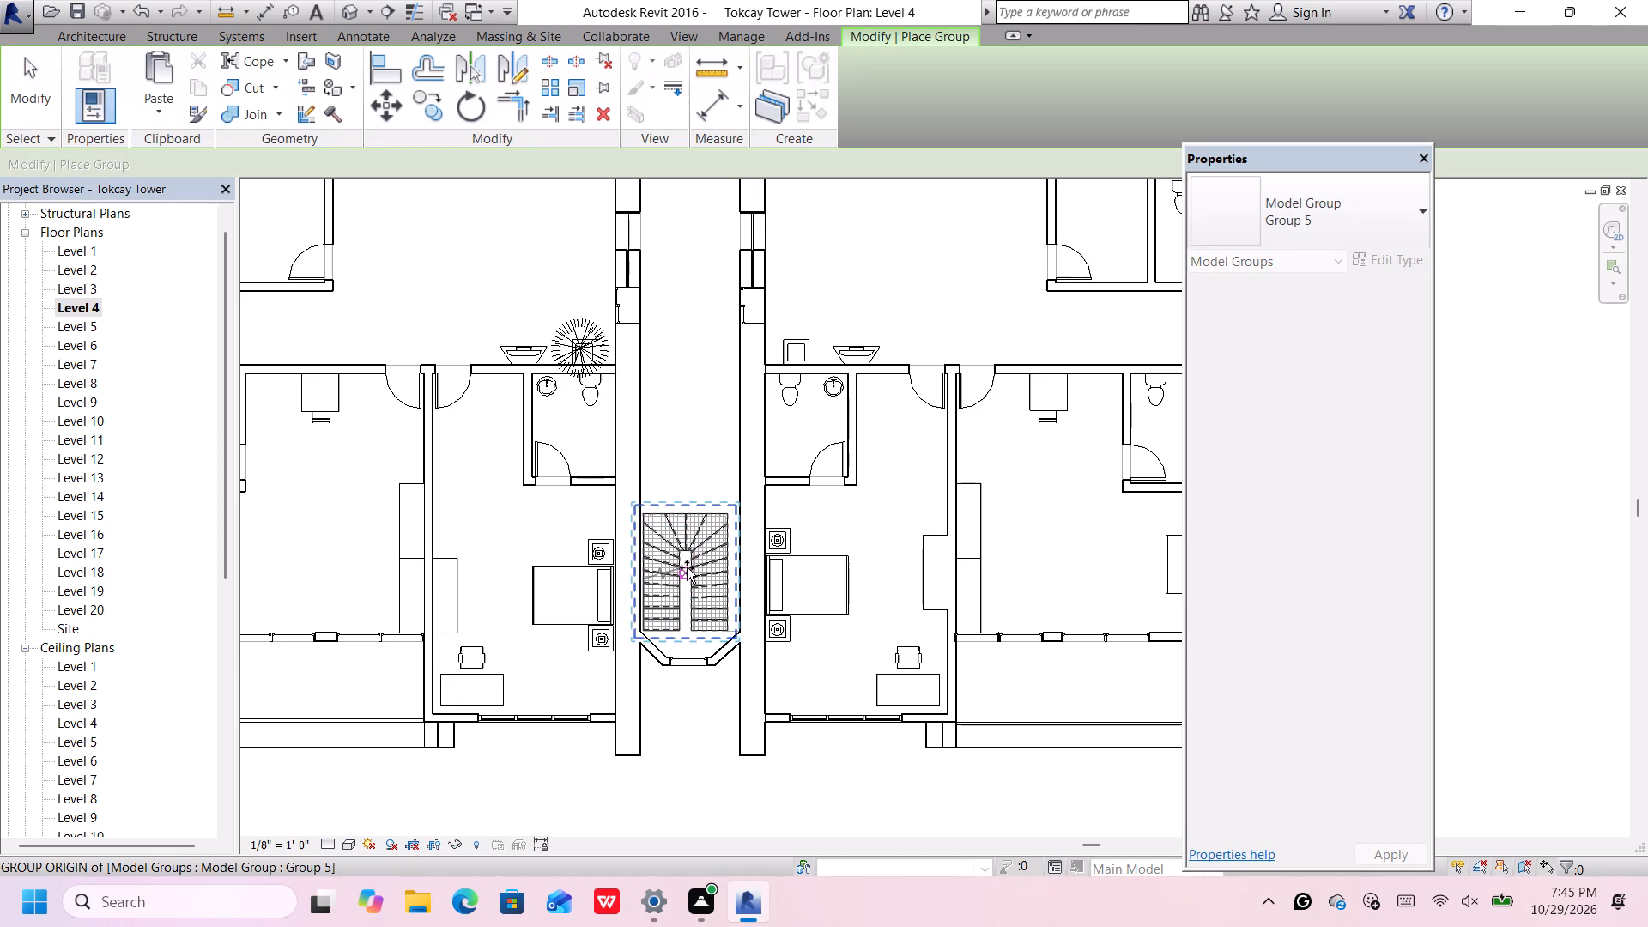
pyautogui.click(687, 567)
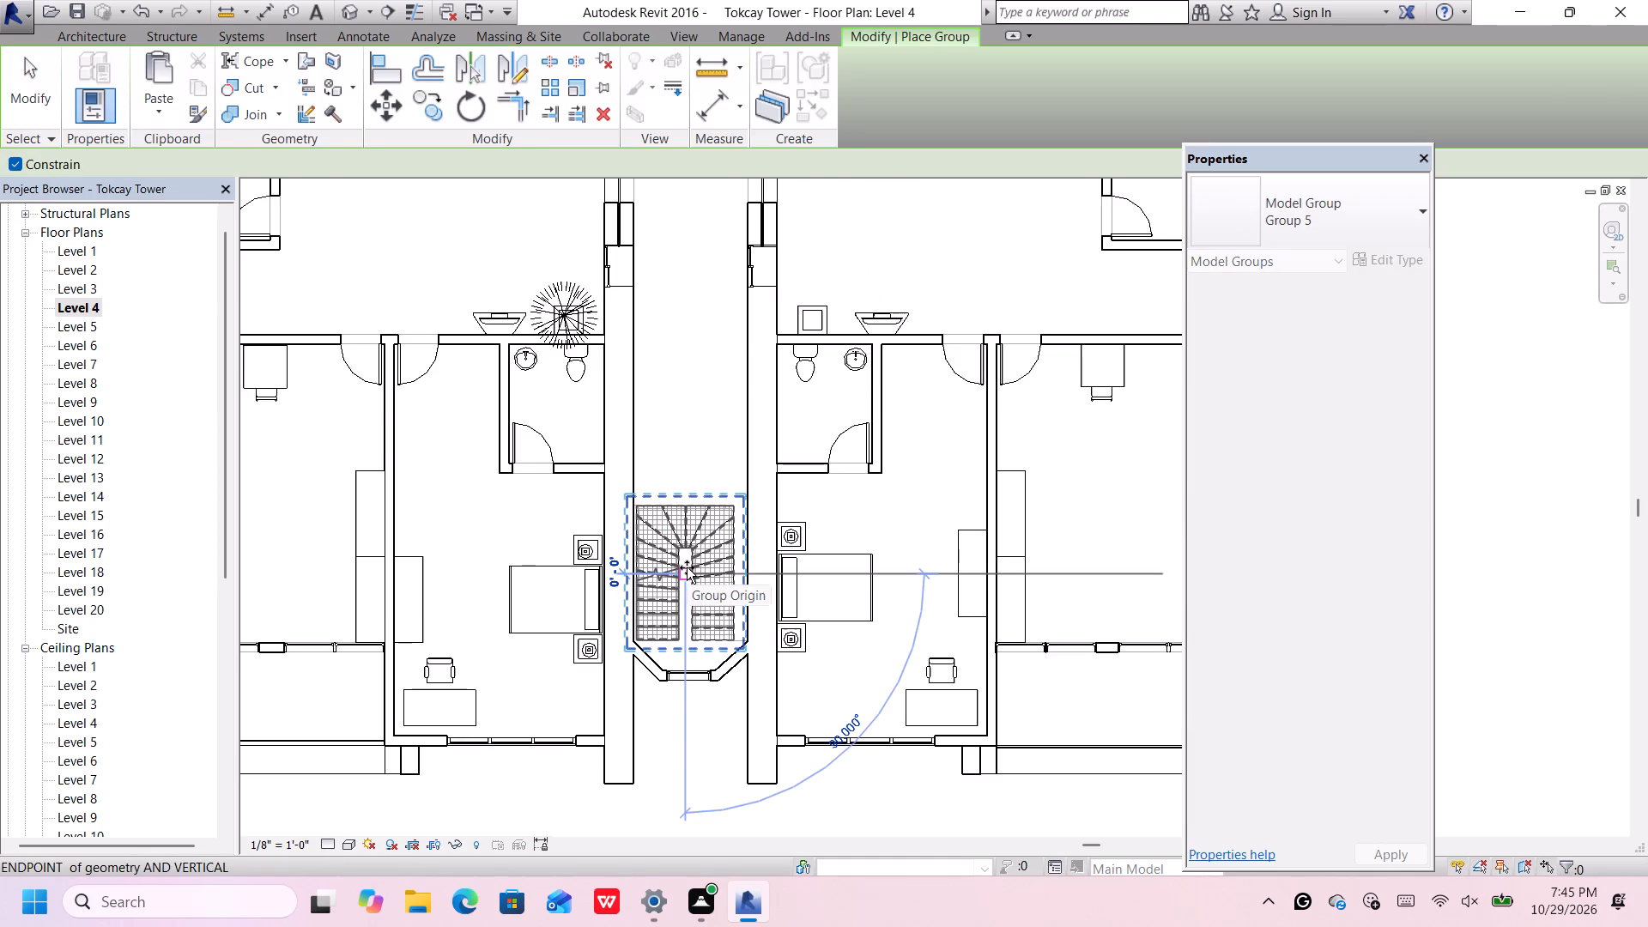
pyautogui.scroll(5, 742, 423)
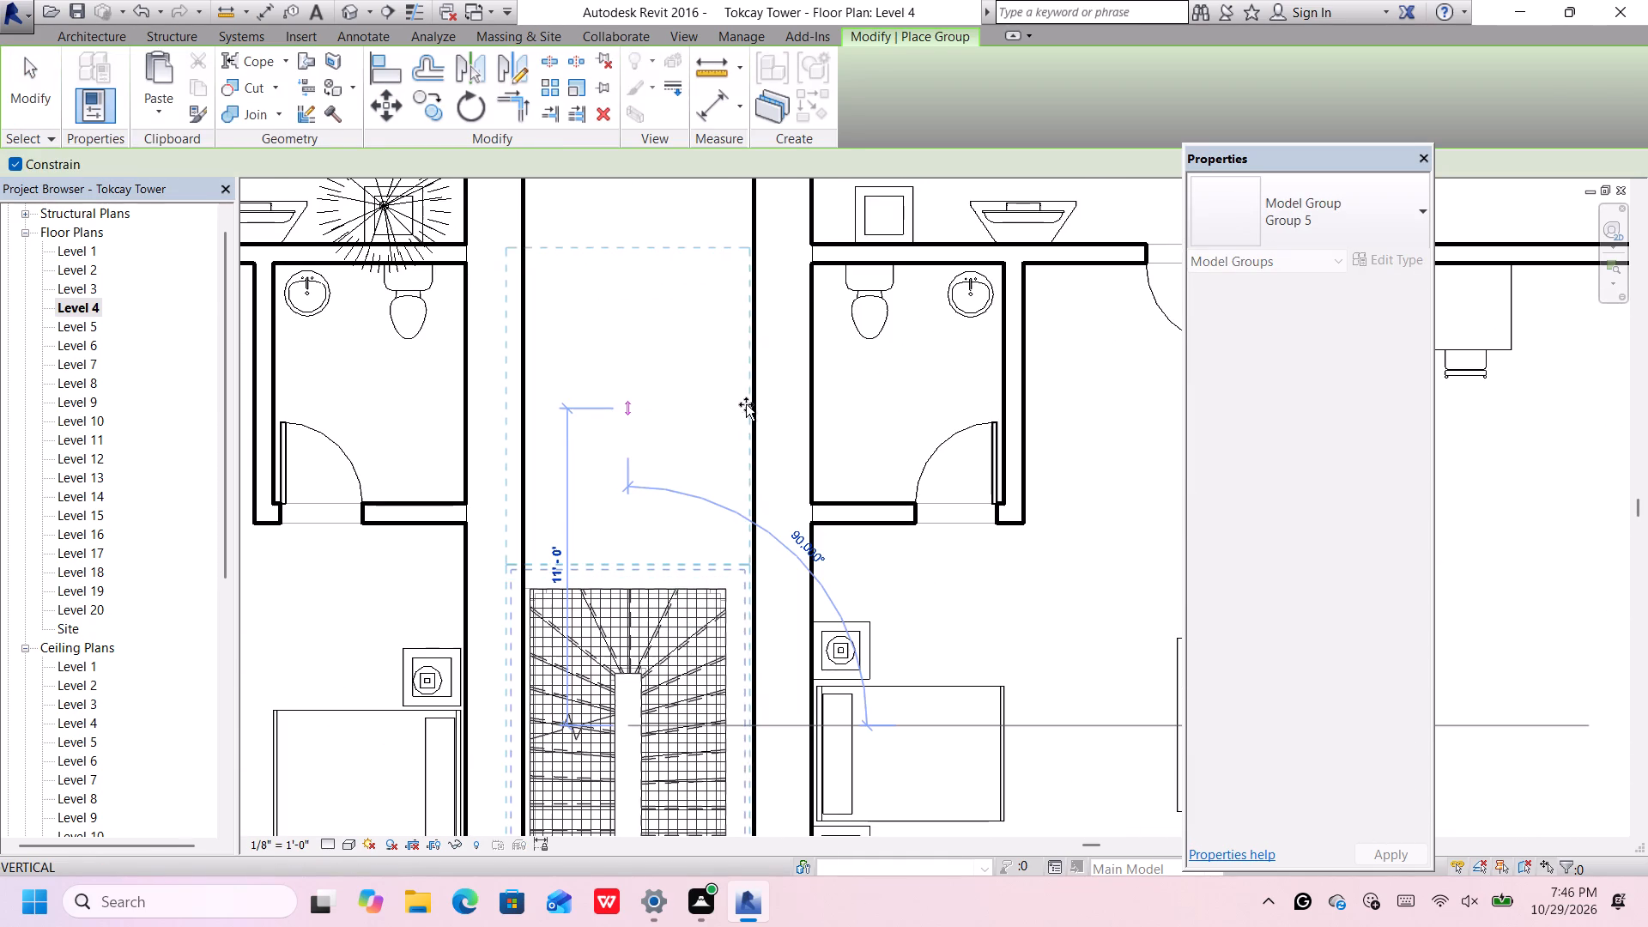
pyautogui.scroll(-2, 748, 392)
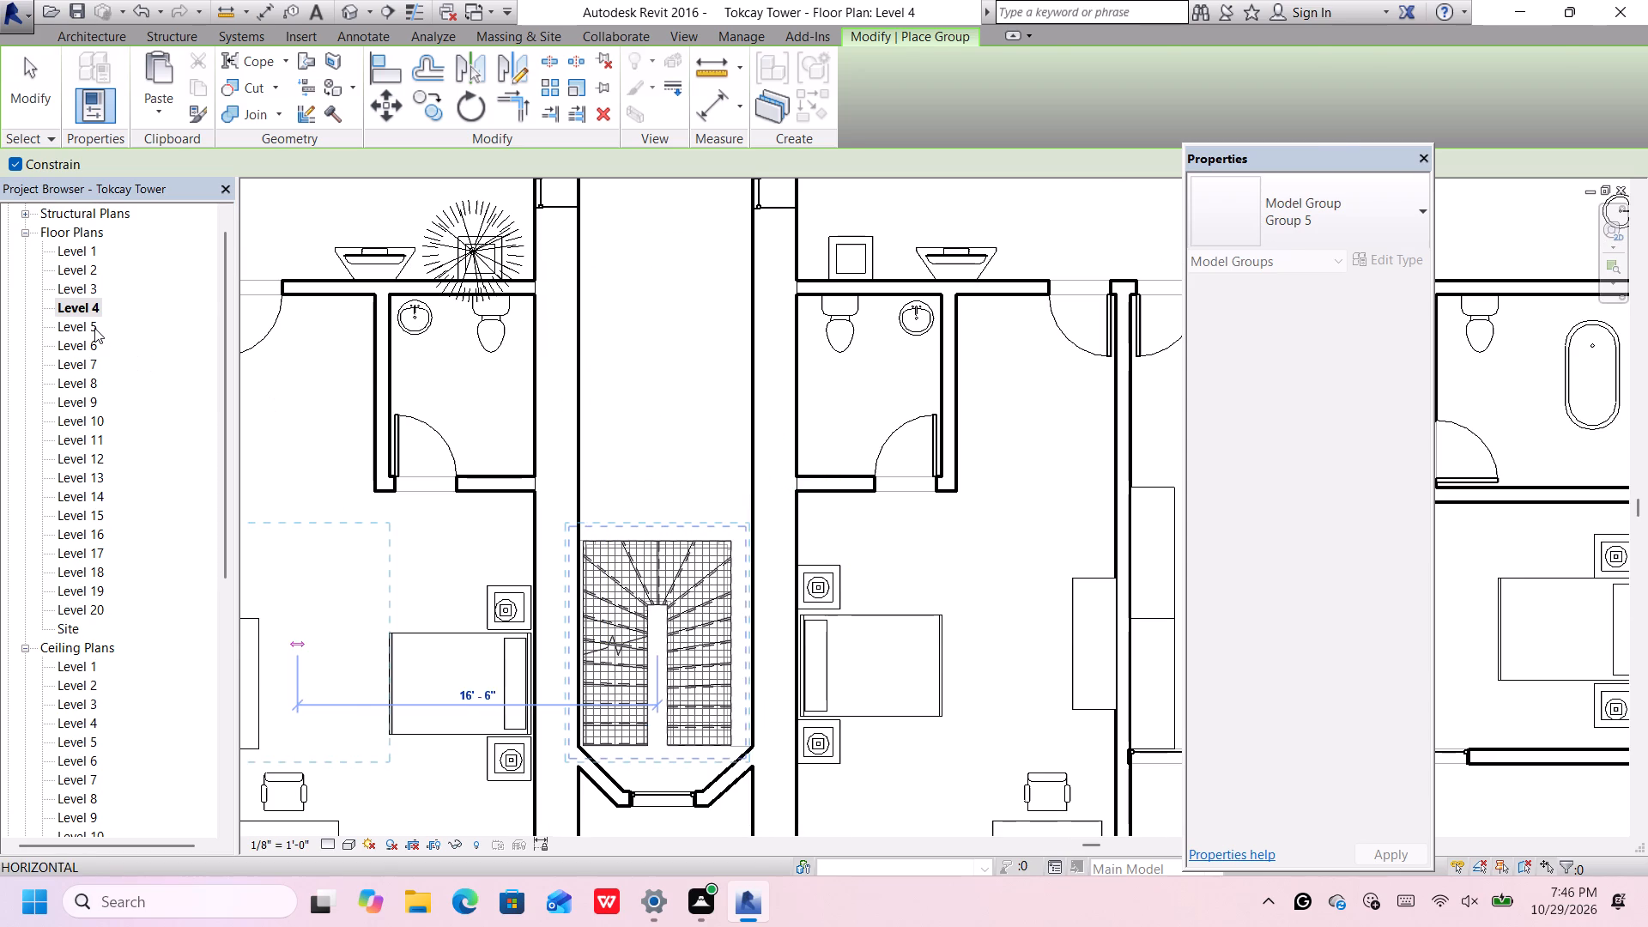
# On the Level 5 floor plan, place a Group 5 stair instance at the group origin of the stair below.
pyautogui.doubleClick(94, 328)
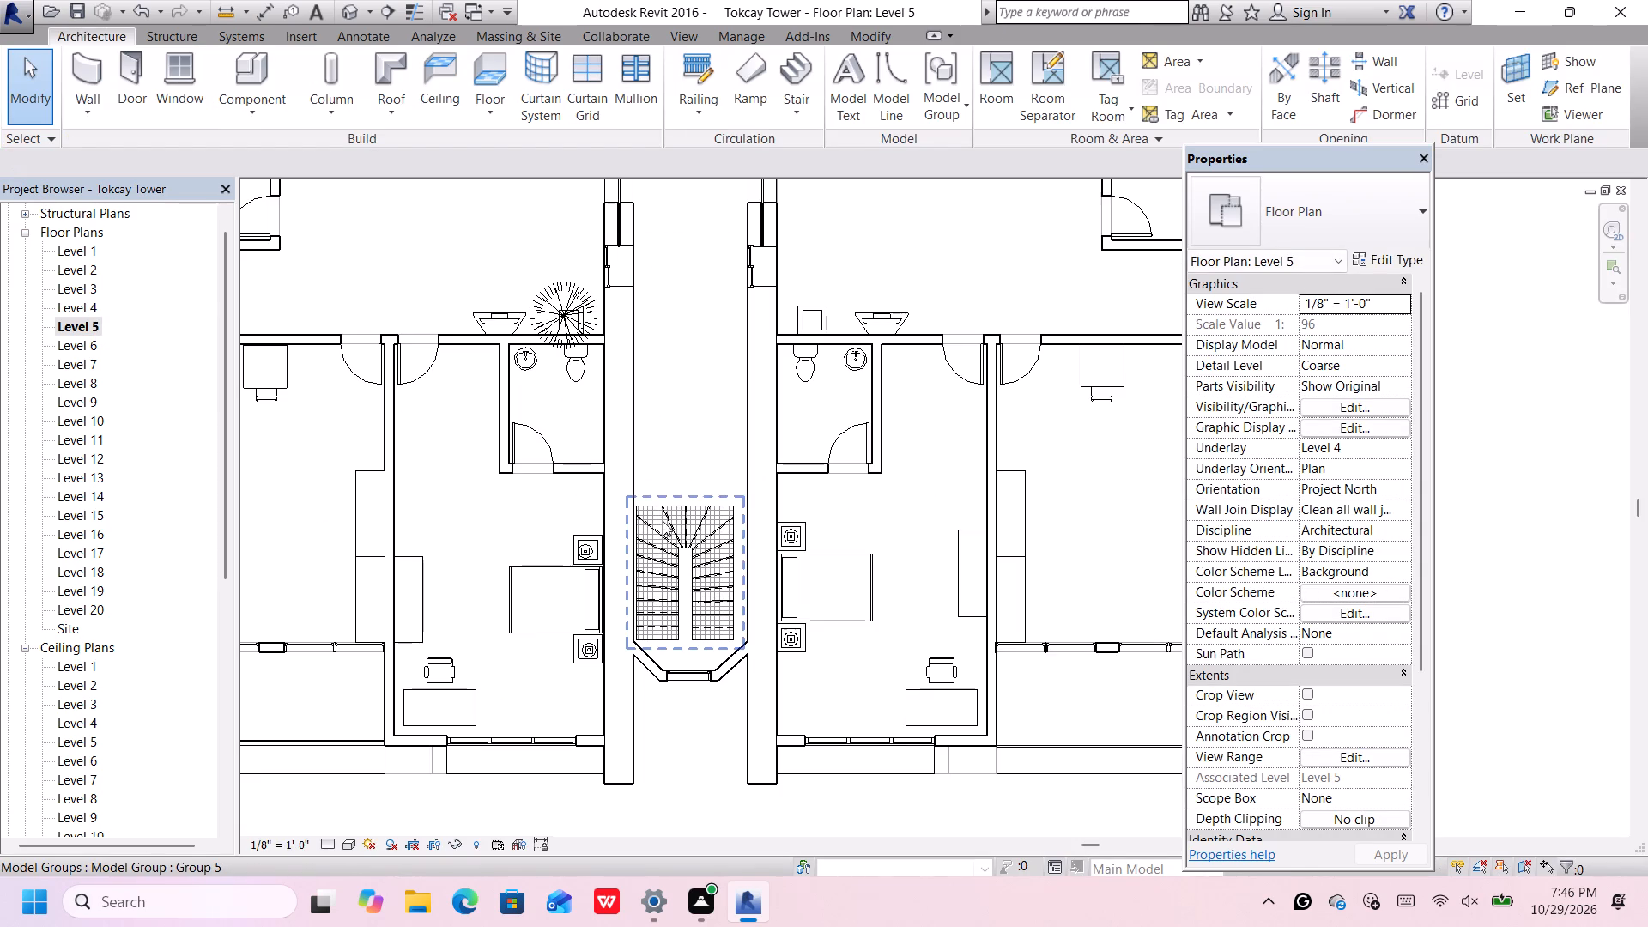
pyautogui.click(943, 112)
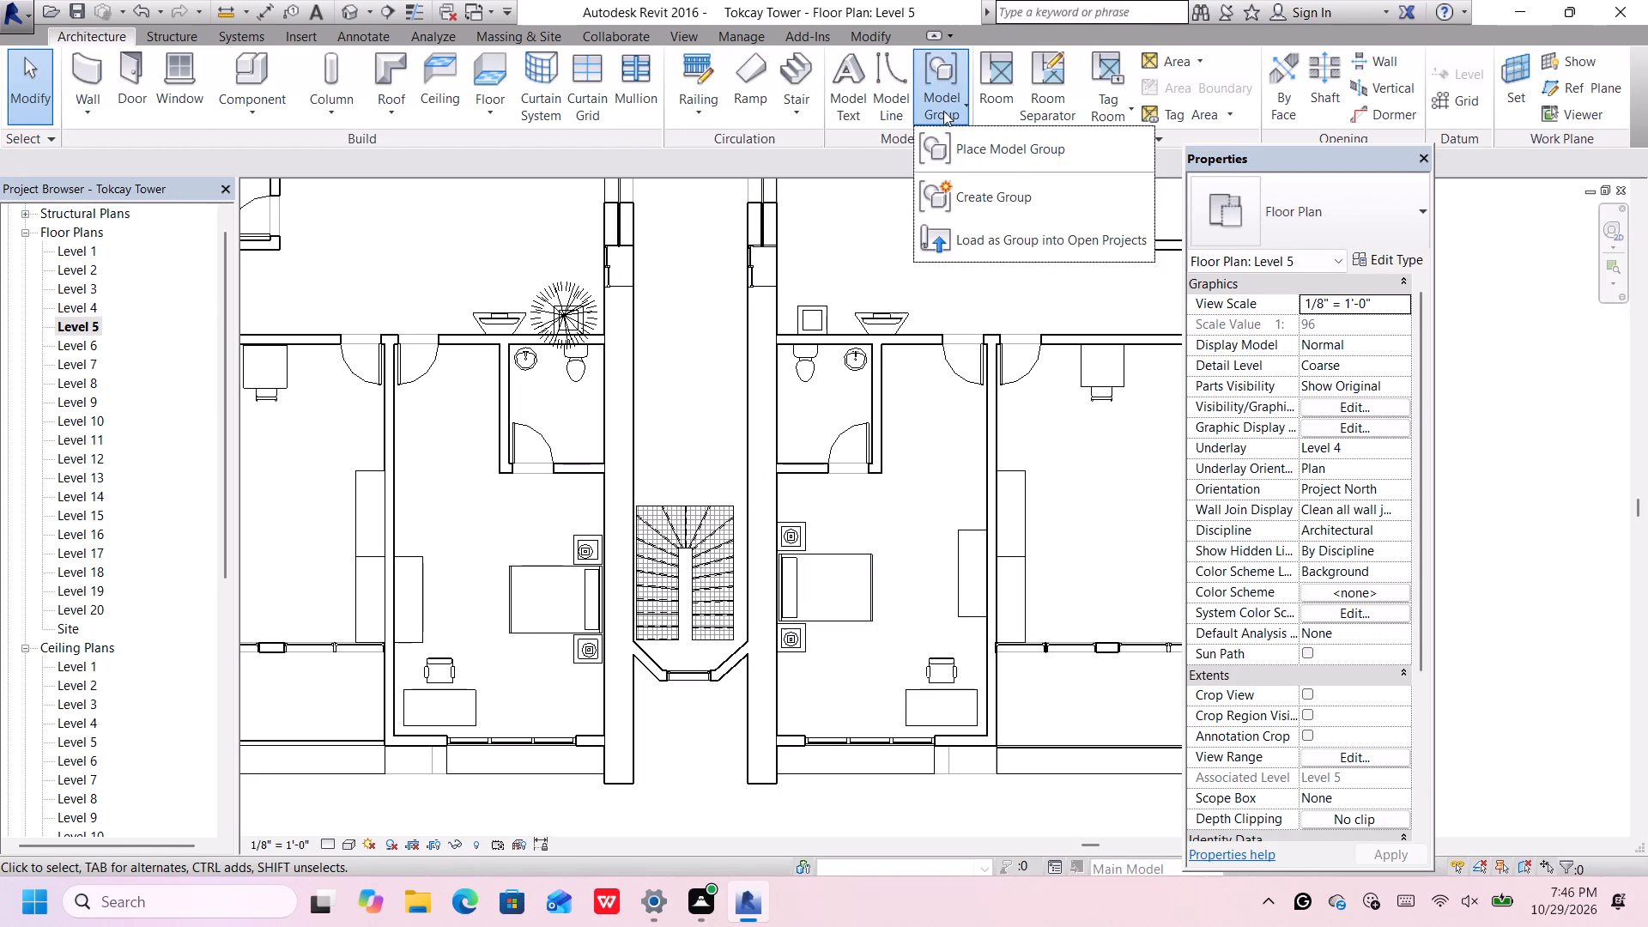
pyautogui.click(949, 137)
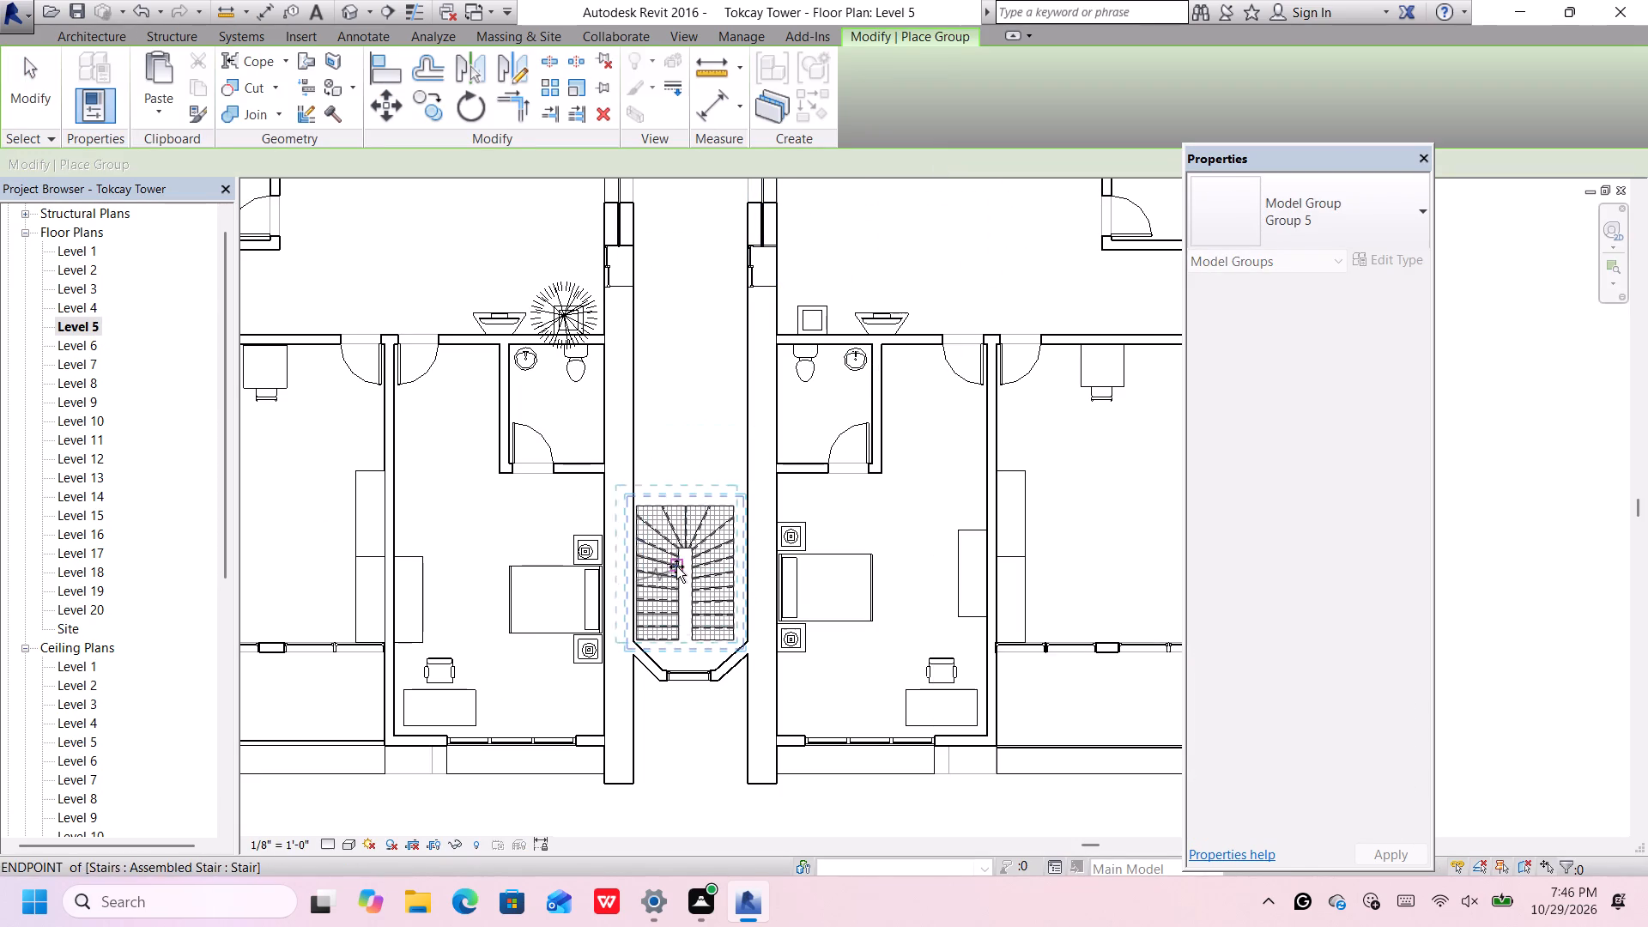
pyautogui.scroll(1, 684, 576)
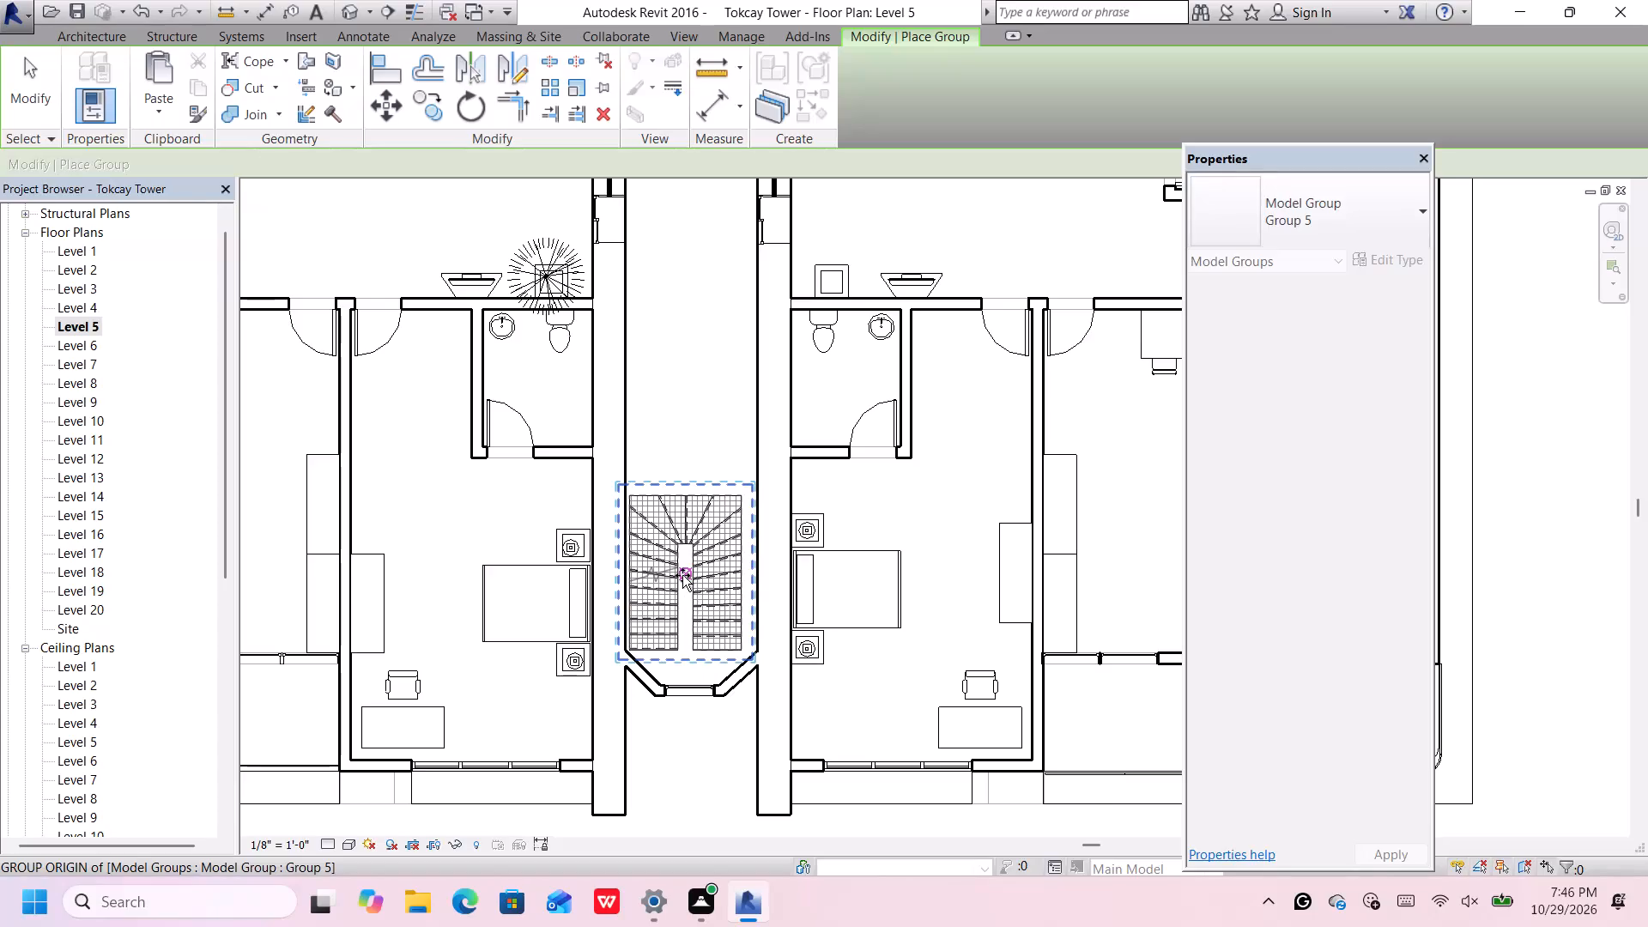
pyautogui.scroll(3, 682, 575)
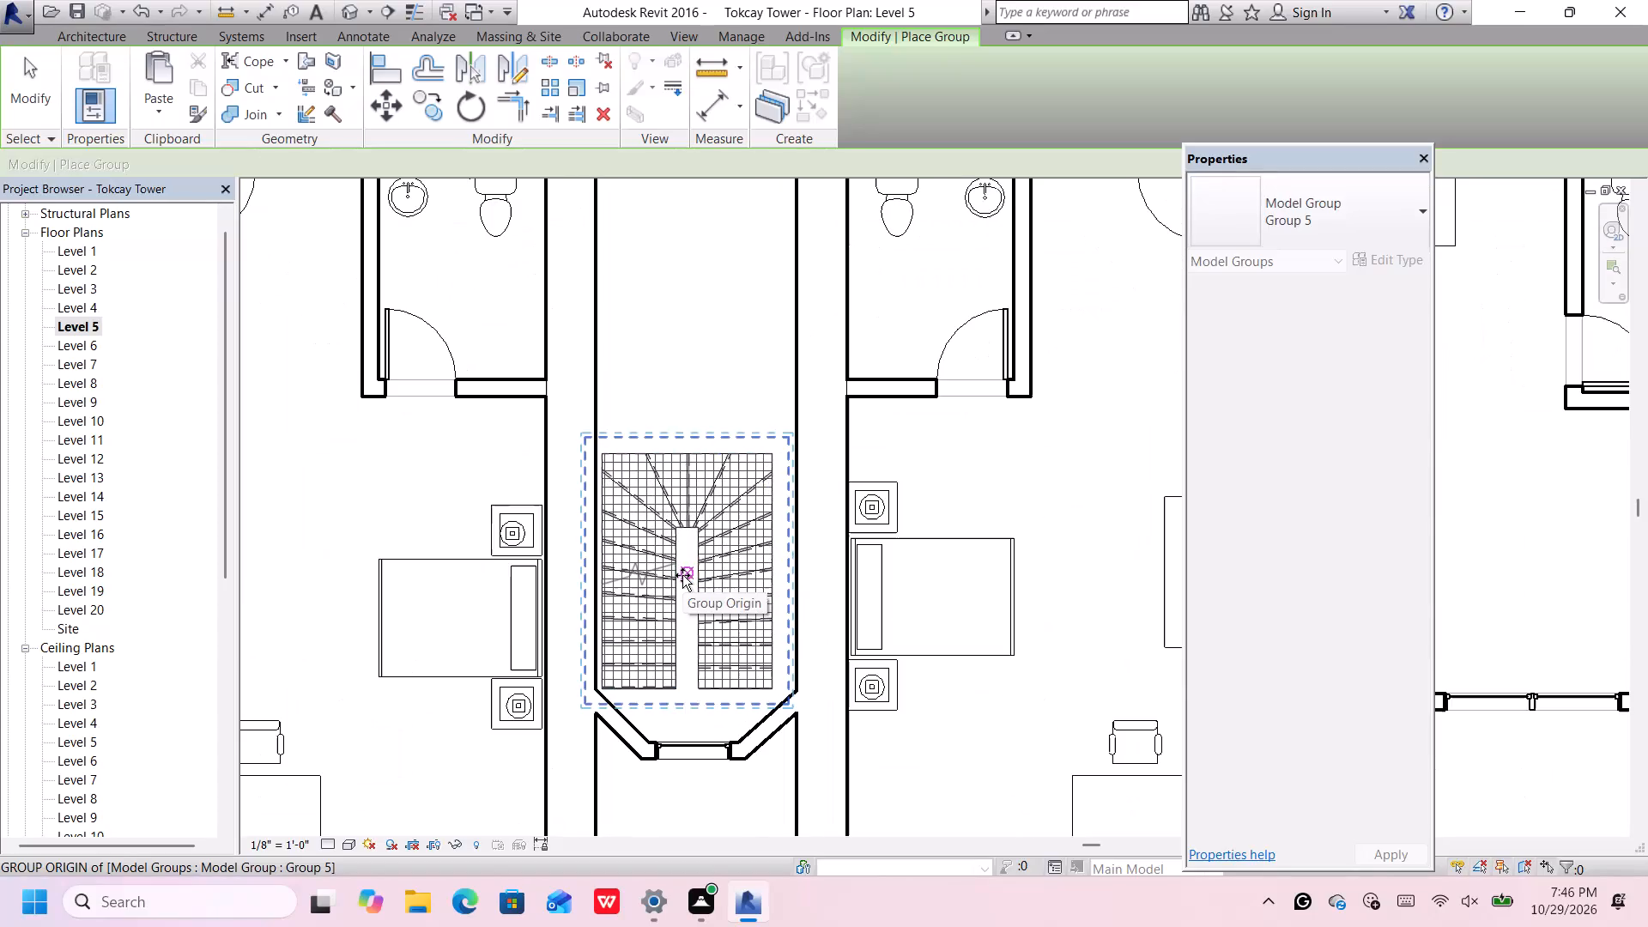
pyautogui.click(682, 575)
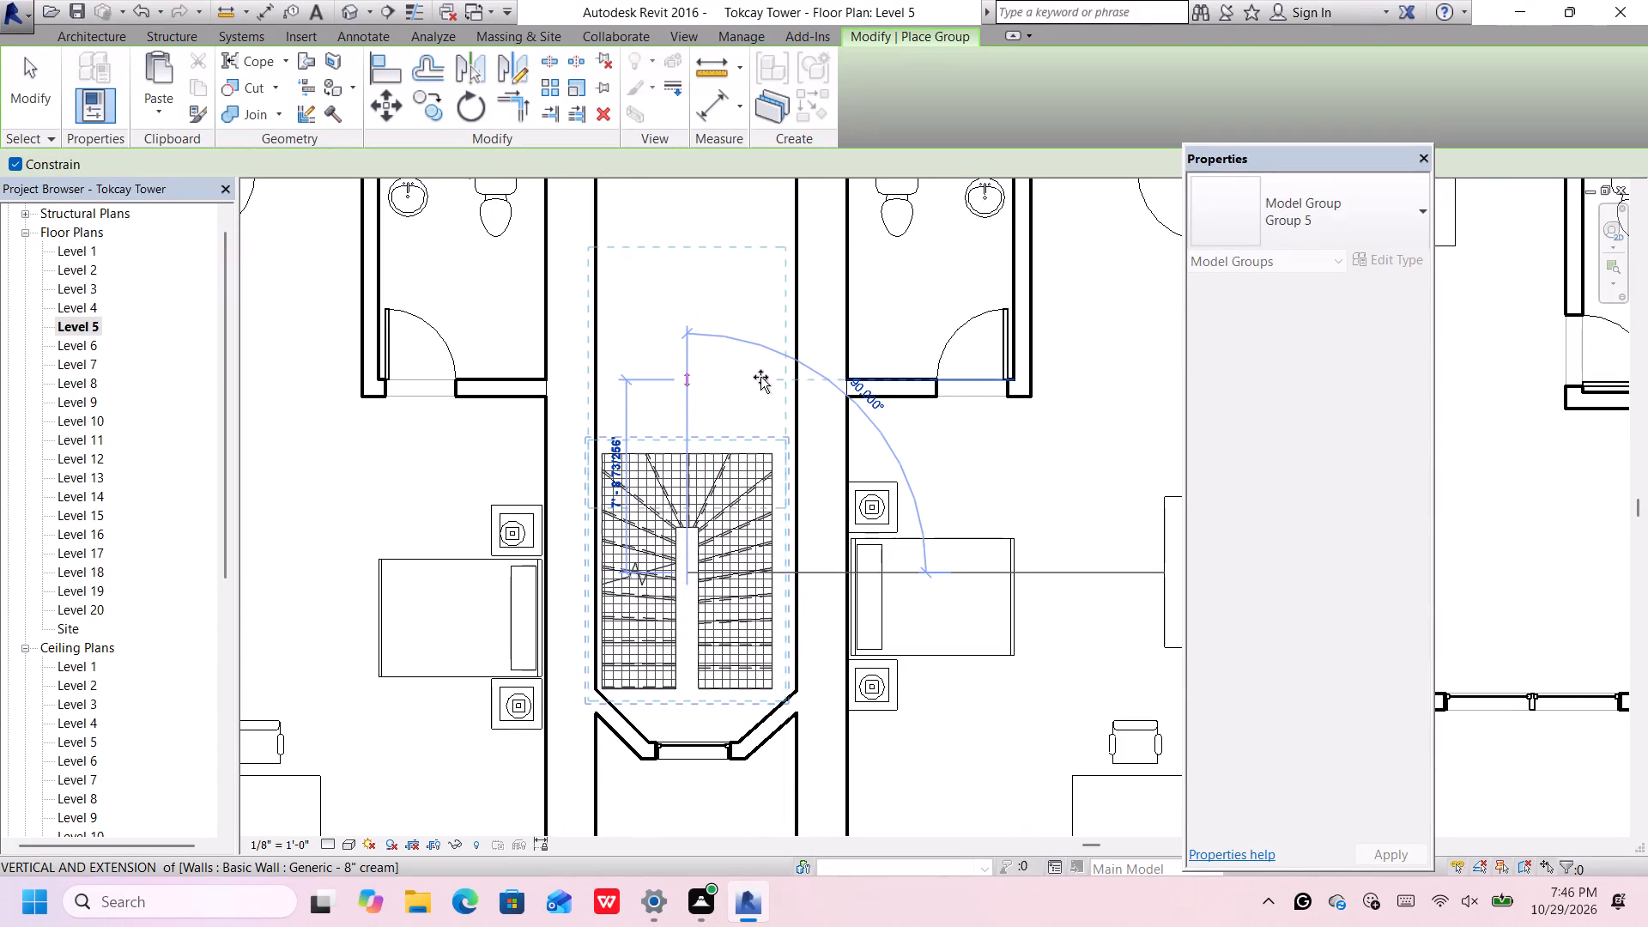
# On the Level 6 floor plan, place a Group 5 stair instance at the group origin of the underlying stair.
pyautogui.doubleClick(81, 346)
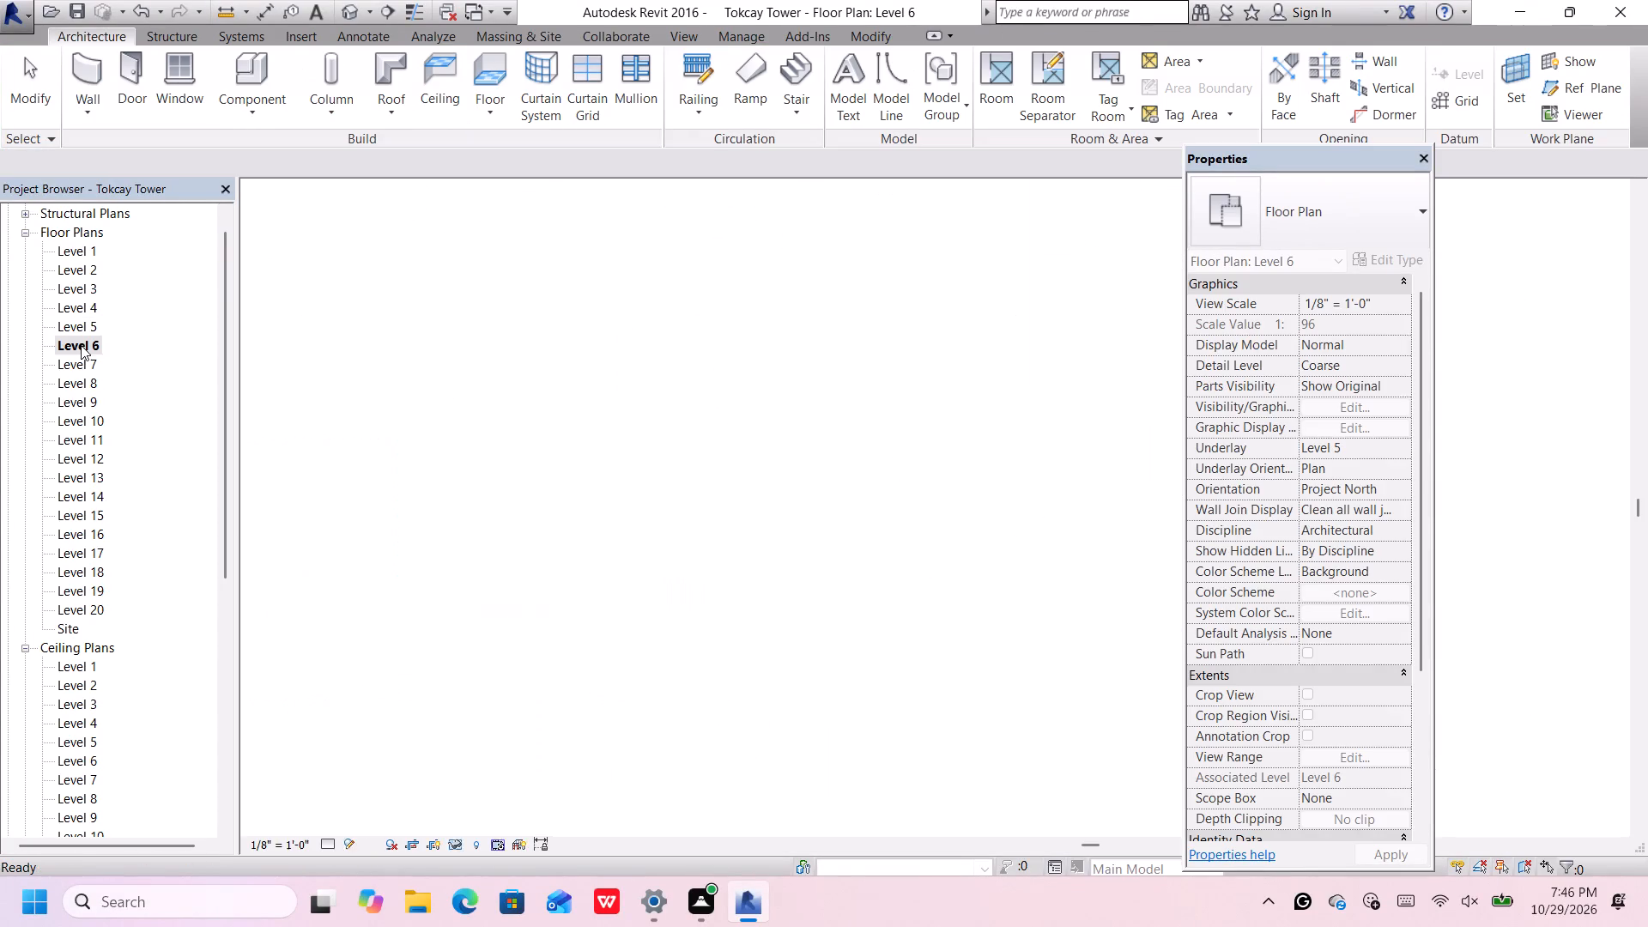
pyautogui.click(960, 117)
pyautogui.click(965, 137)
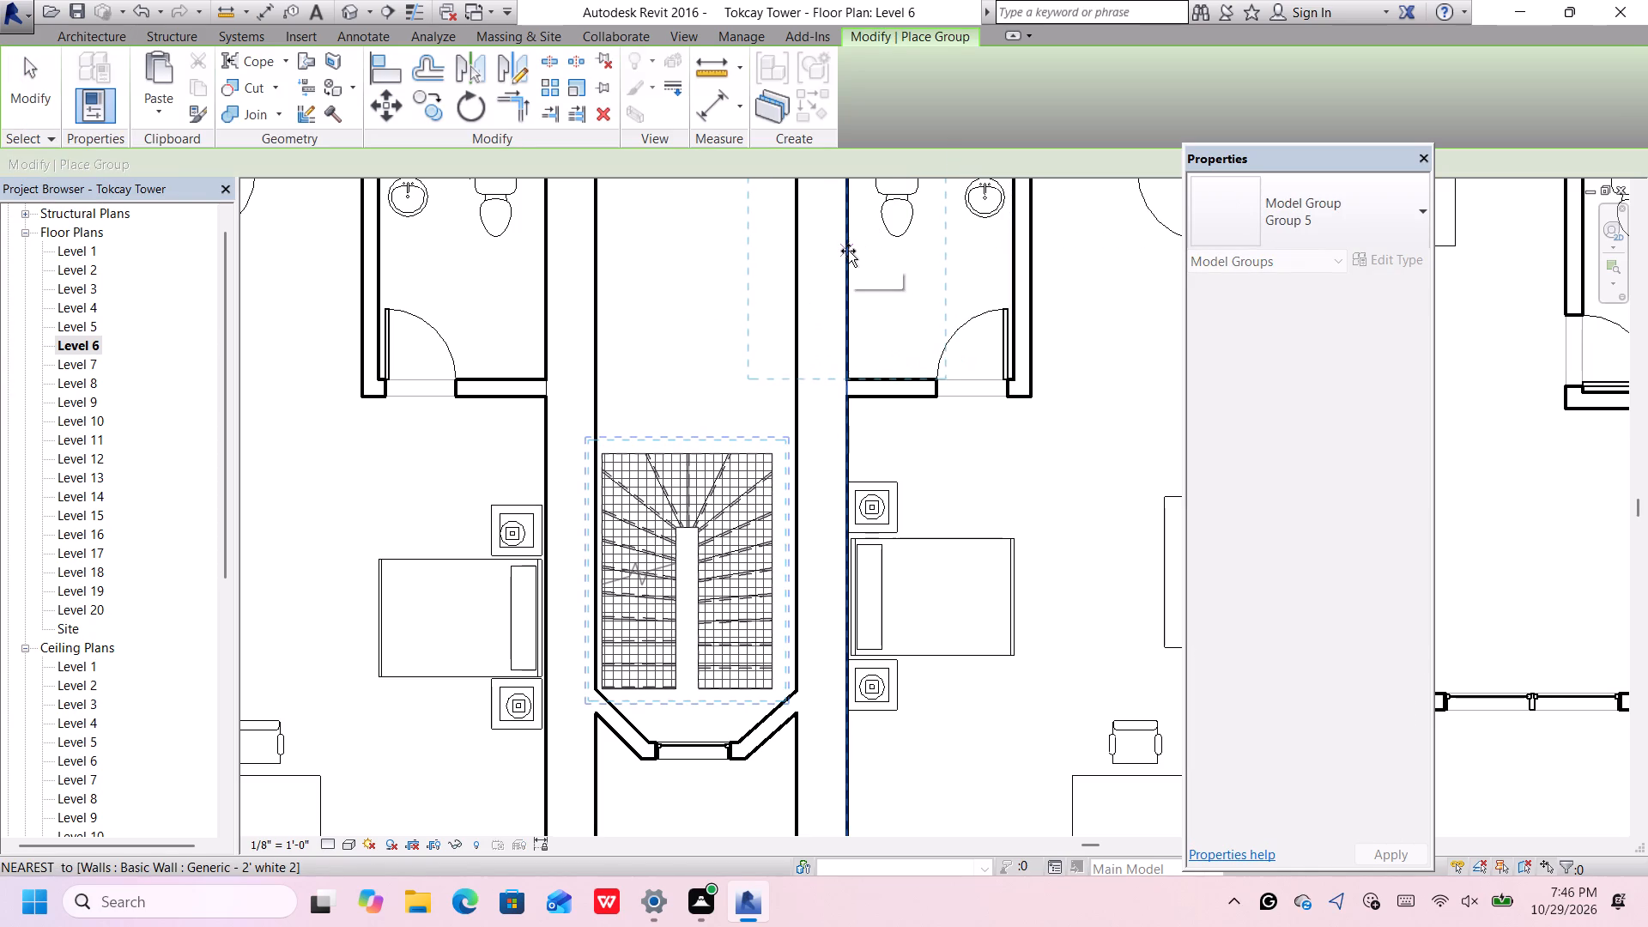
pyautogui.click(683, 576)
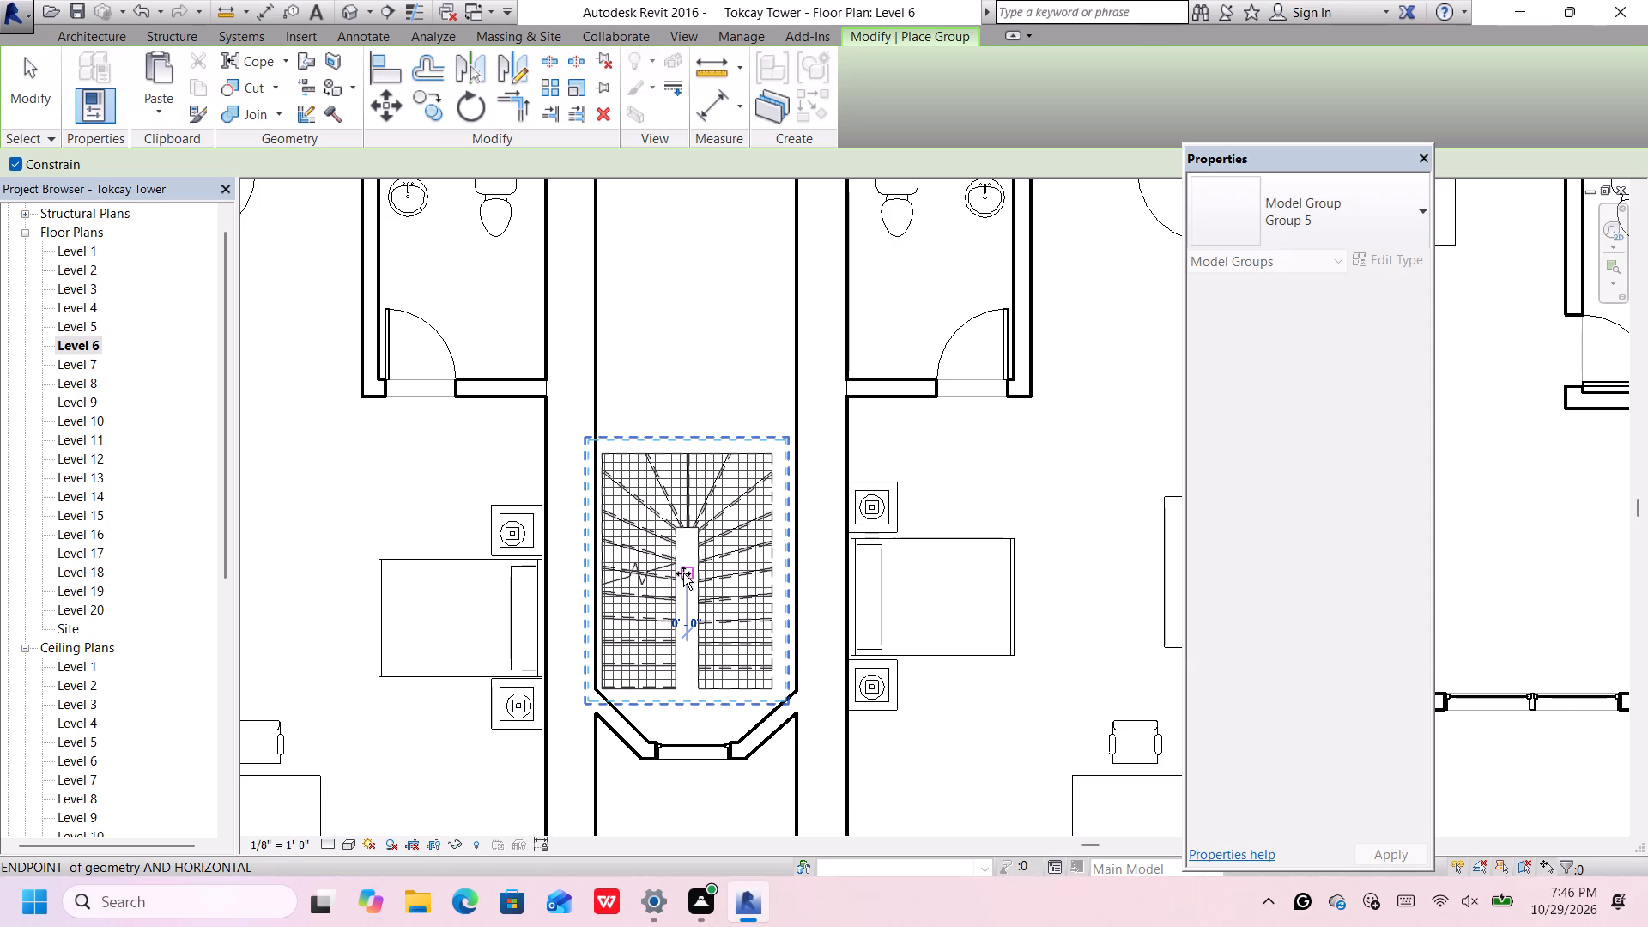
# On the Level 7 floor plan, place the Group 5 stair group over the underlying stair's group origin in the shaft.
pyautogui.doubleClick(88, 367)
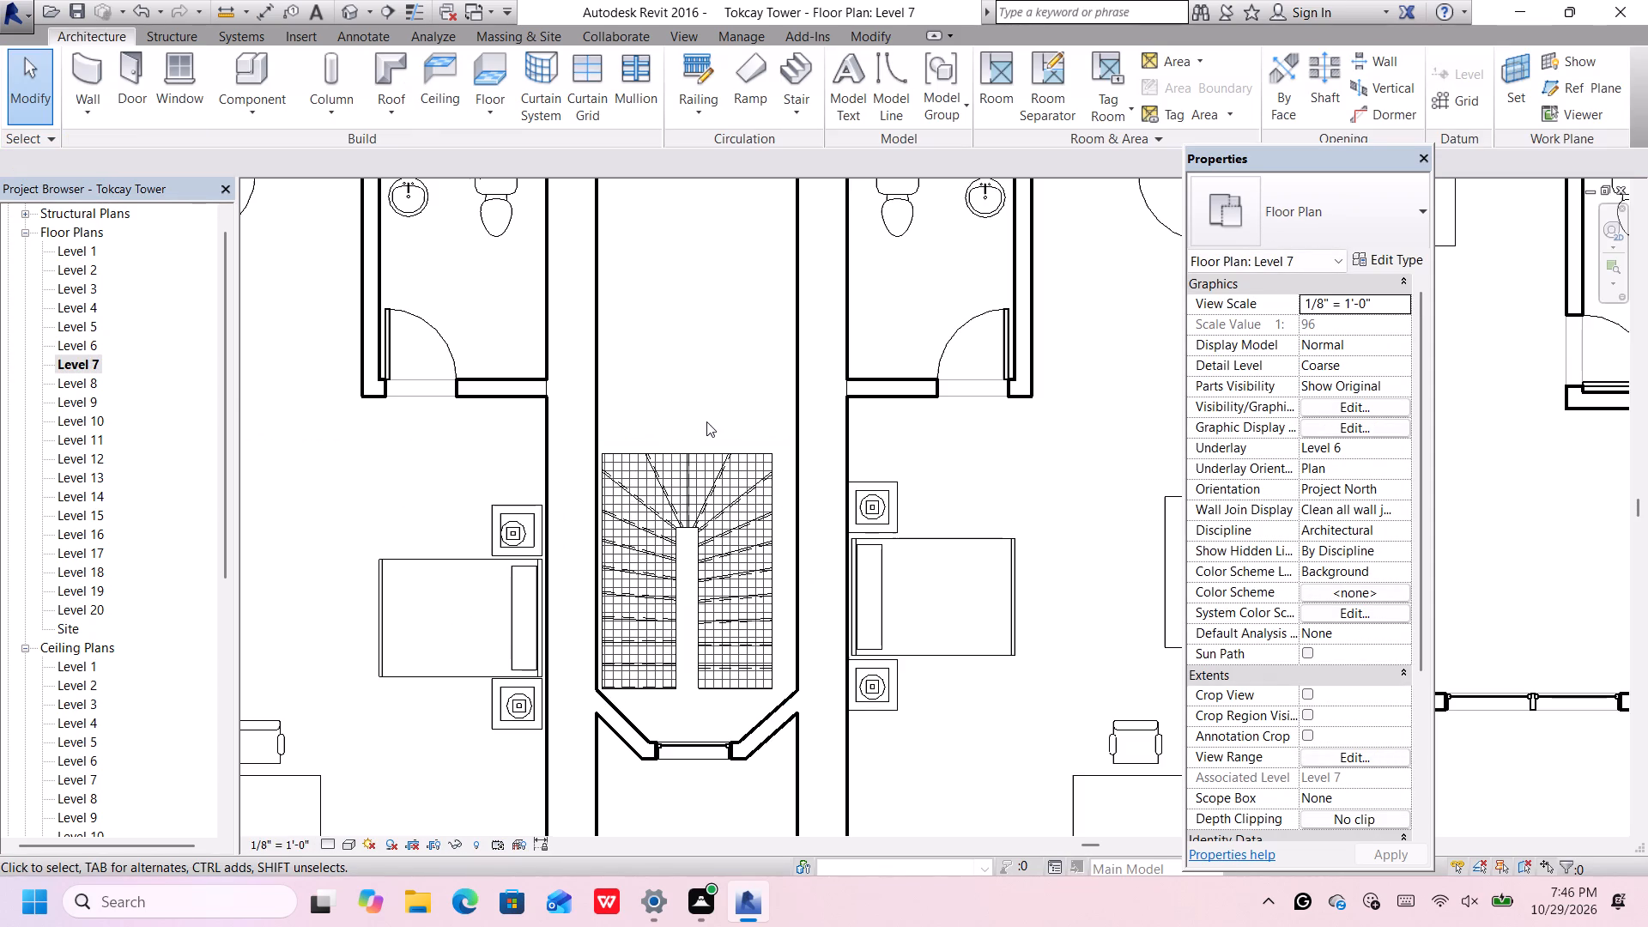
pyautogui.click(954, 93)
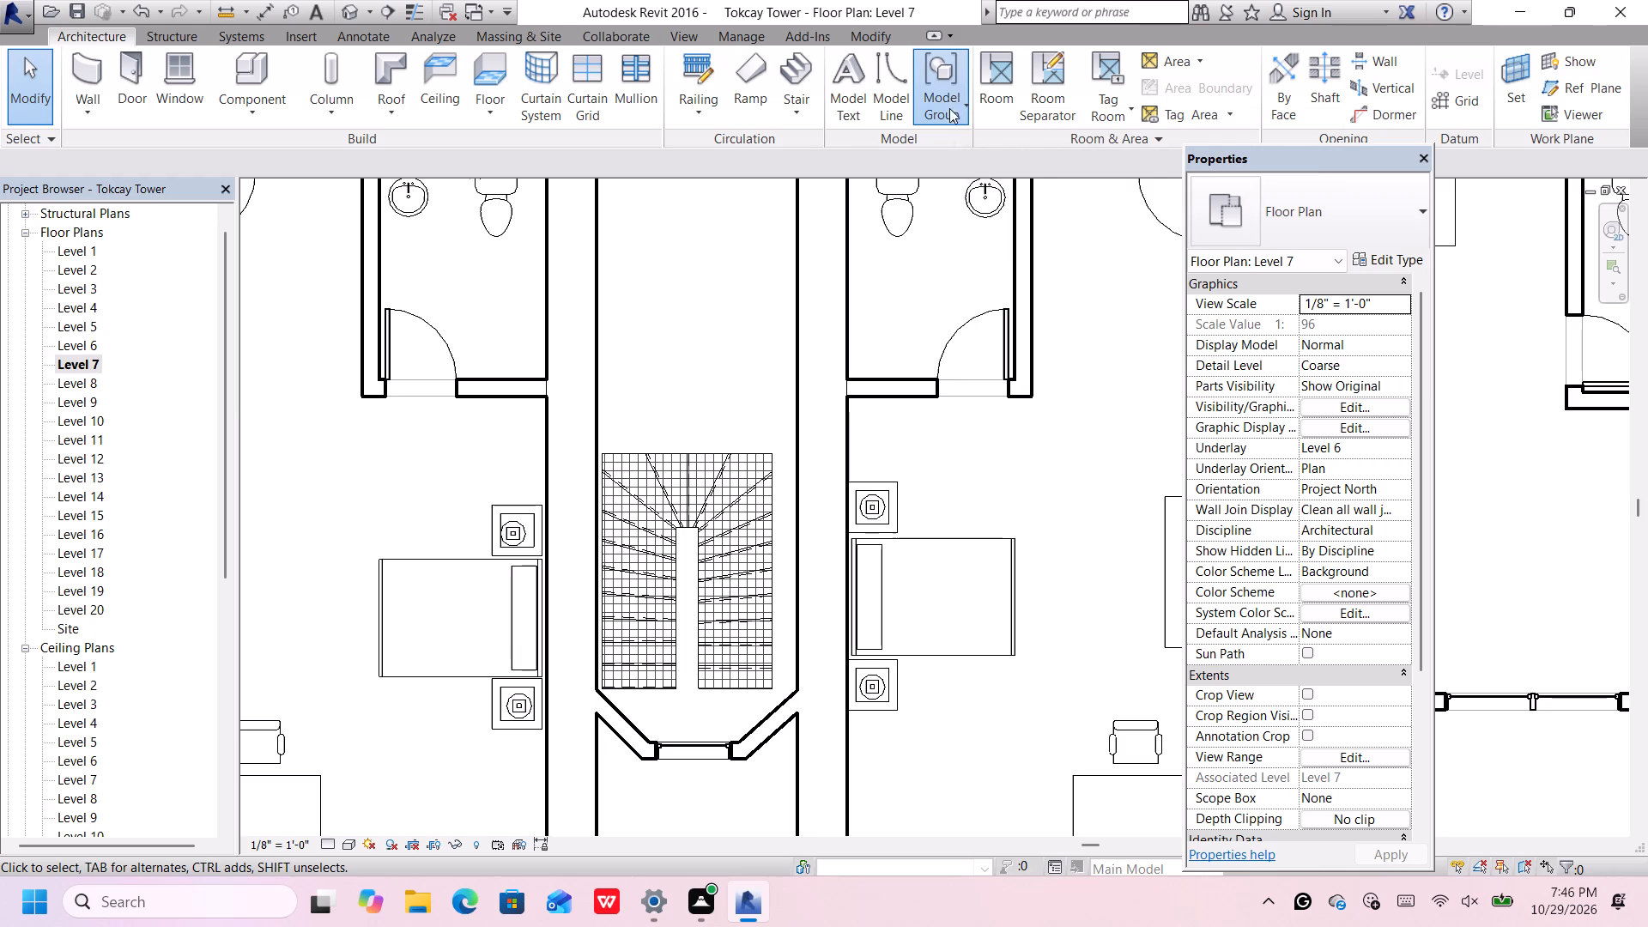
pyautogui.click(953, 147)
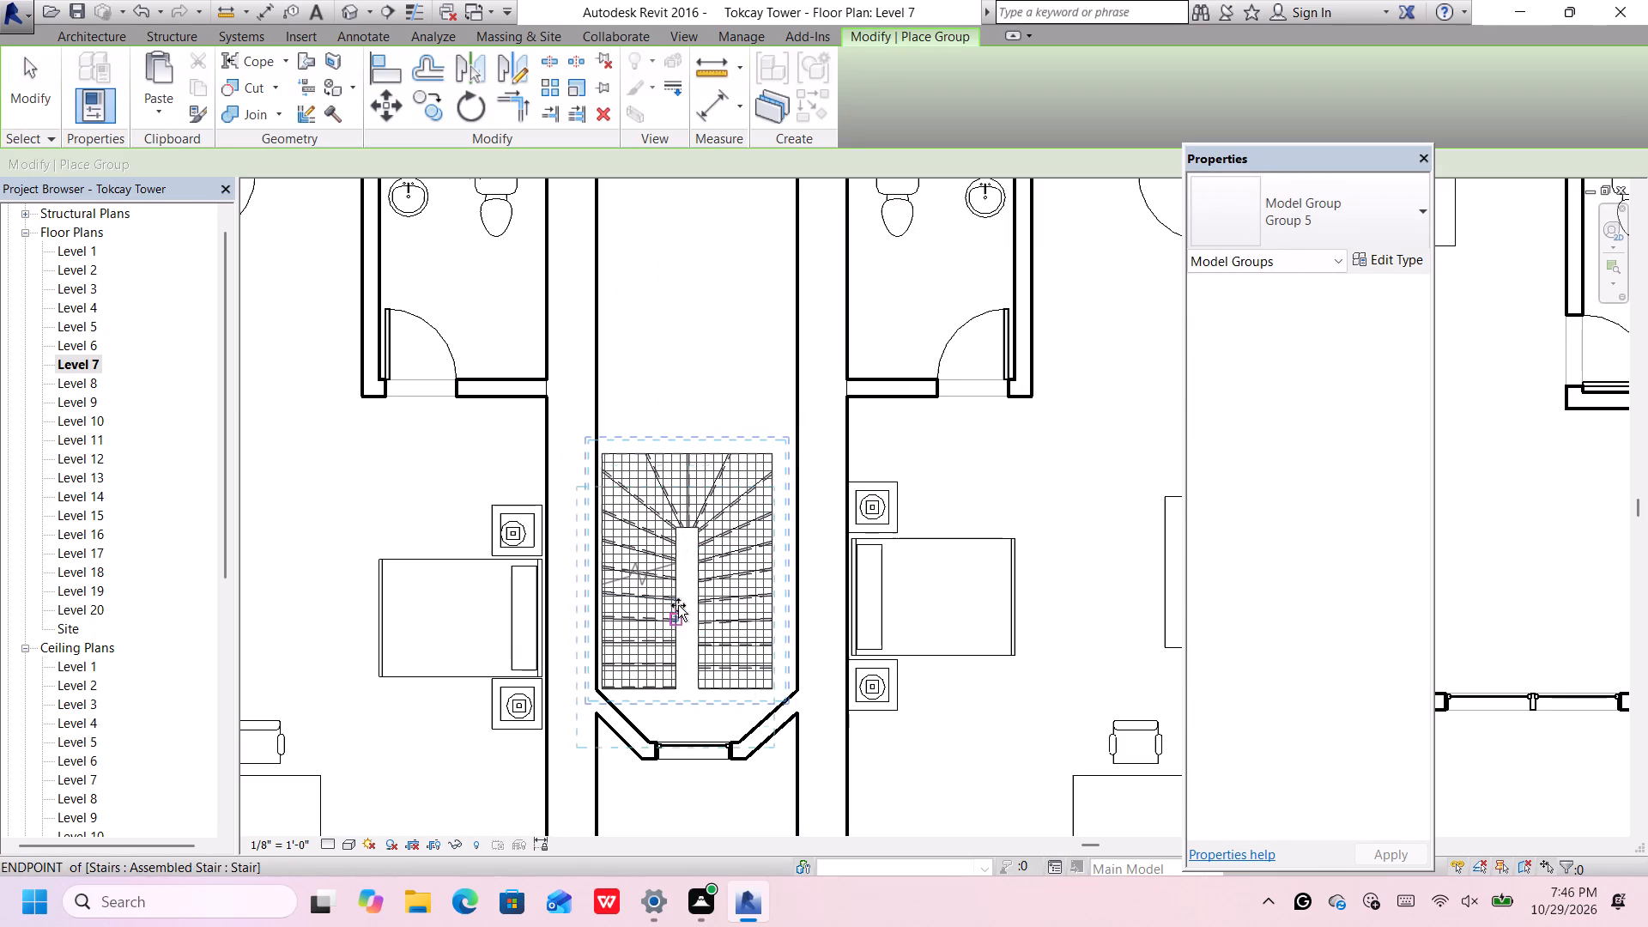
pyautogui.click(689, 573)
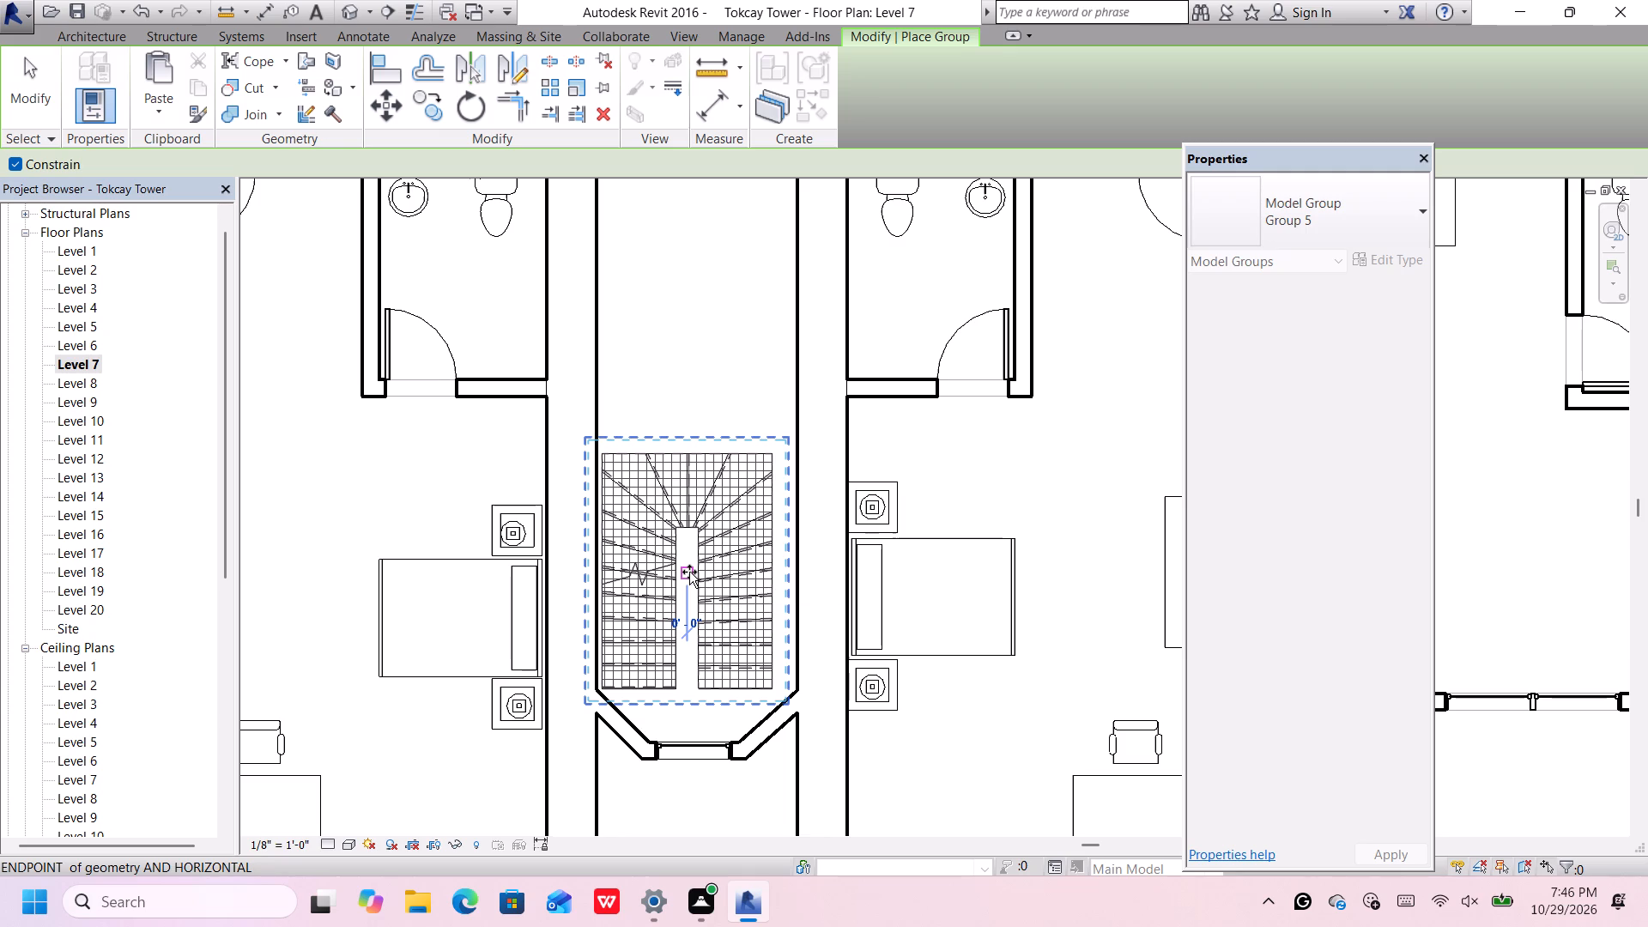
pyautogui.scroll(-2, 689, 572)
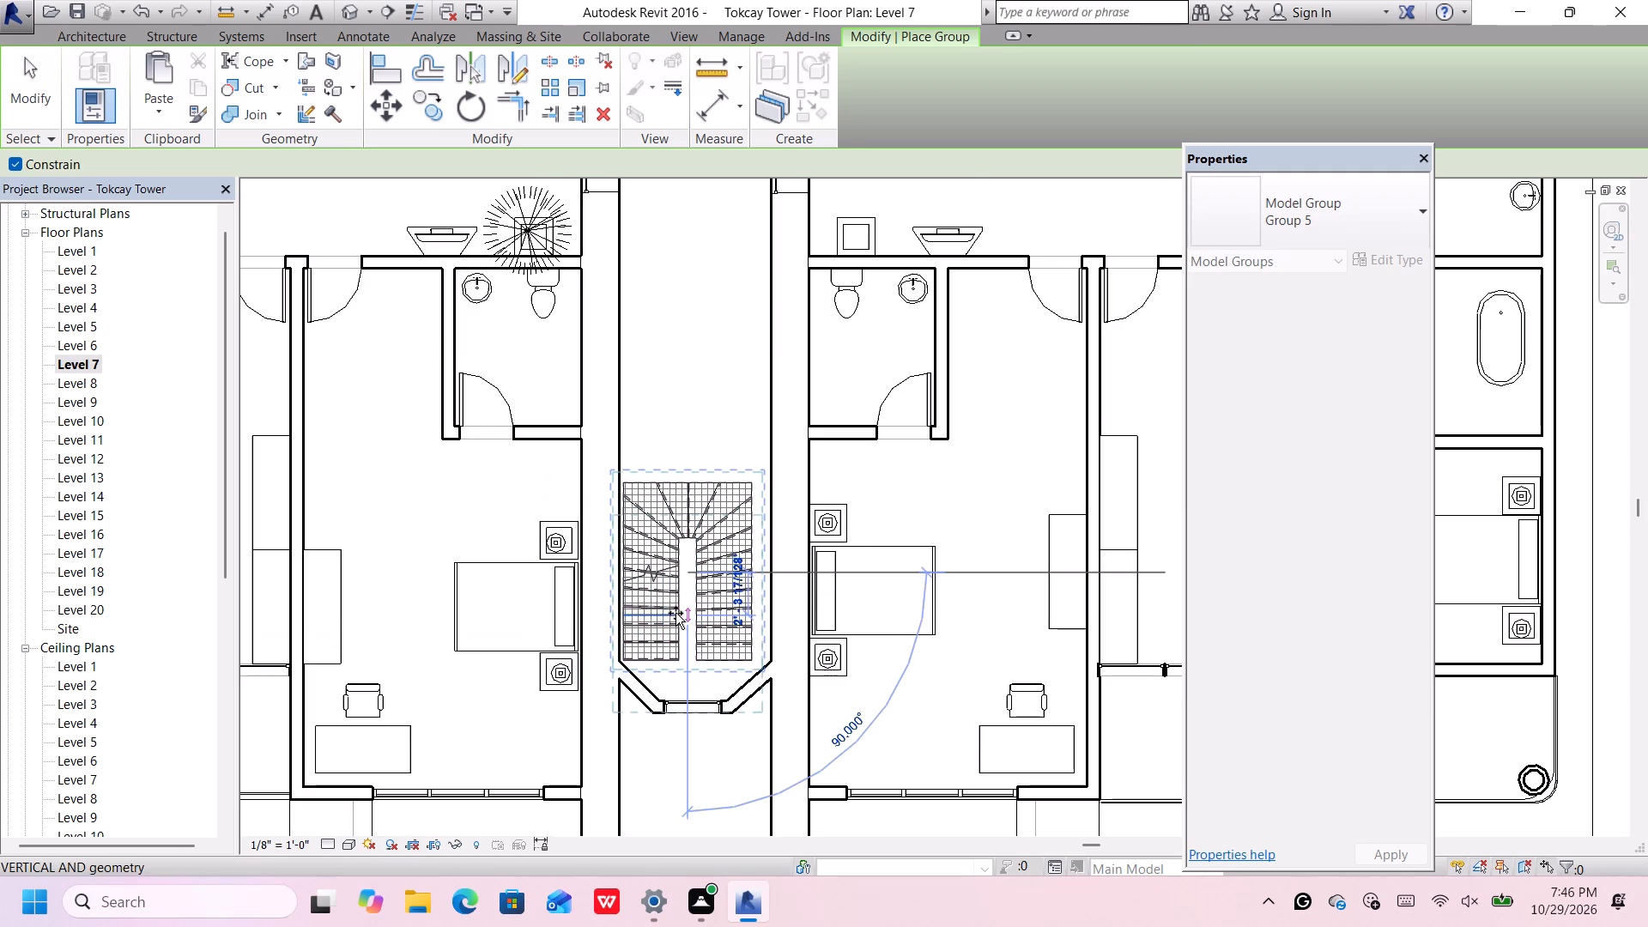
pyautogui.scroll(4, 675, 572)
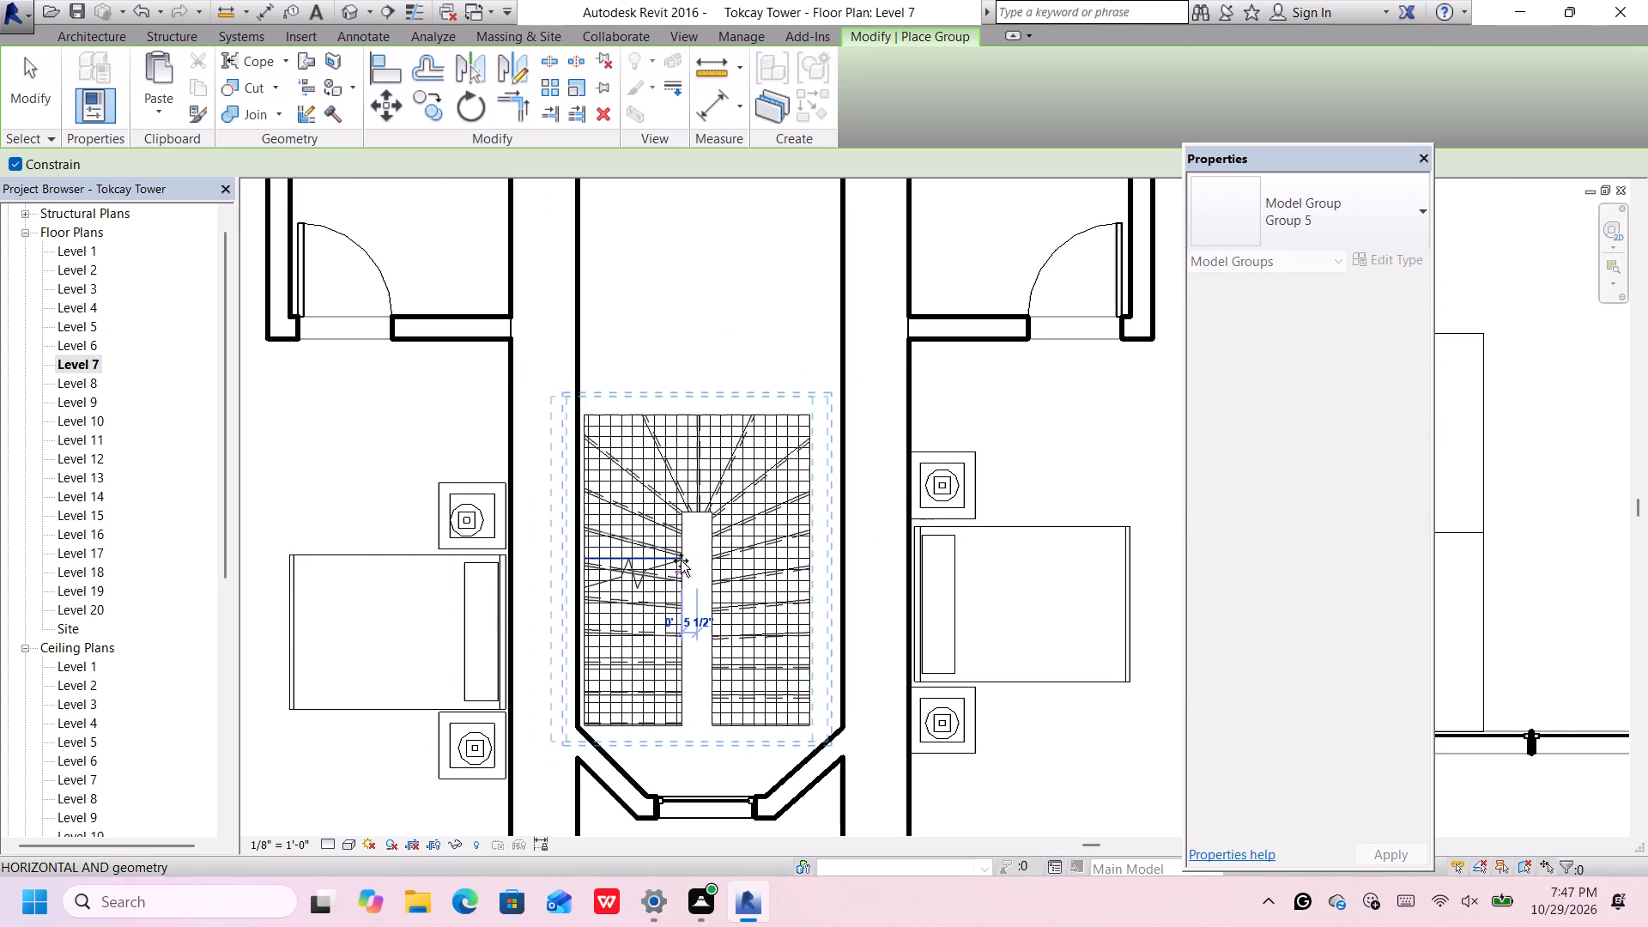
pyautogui.scroll(1, 681, 560)
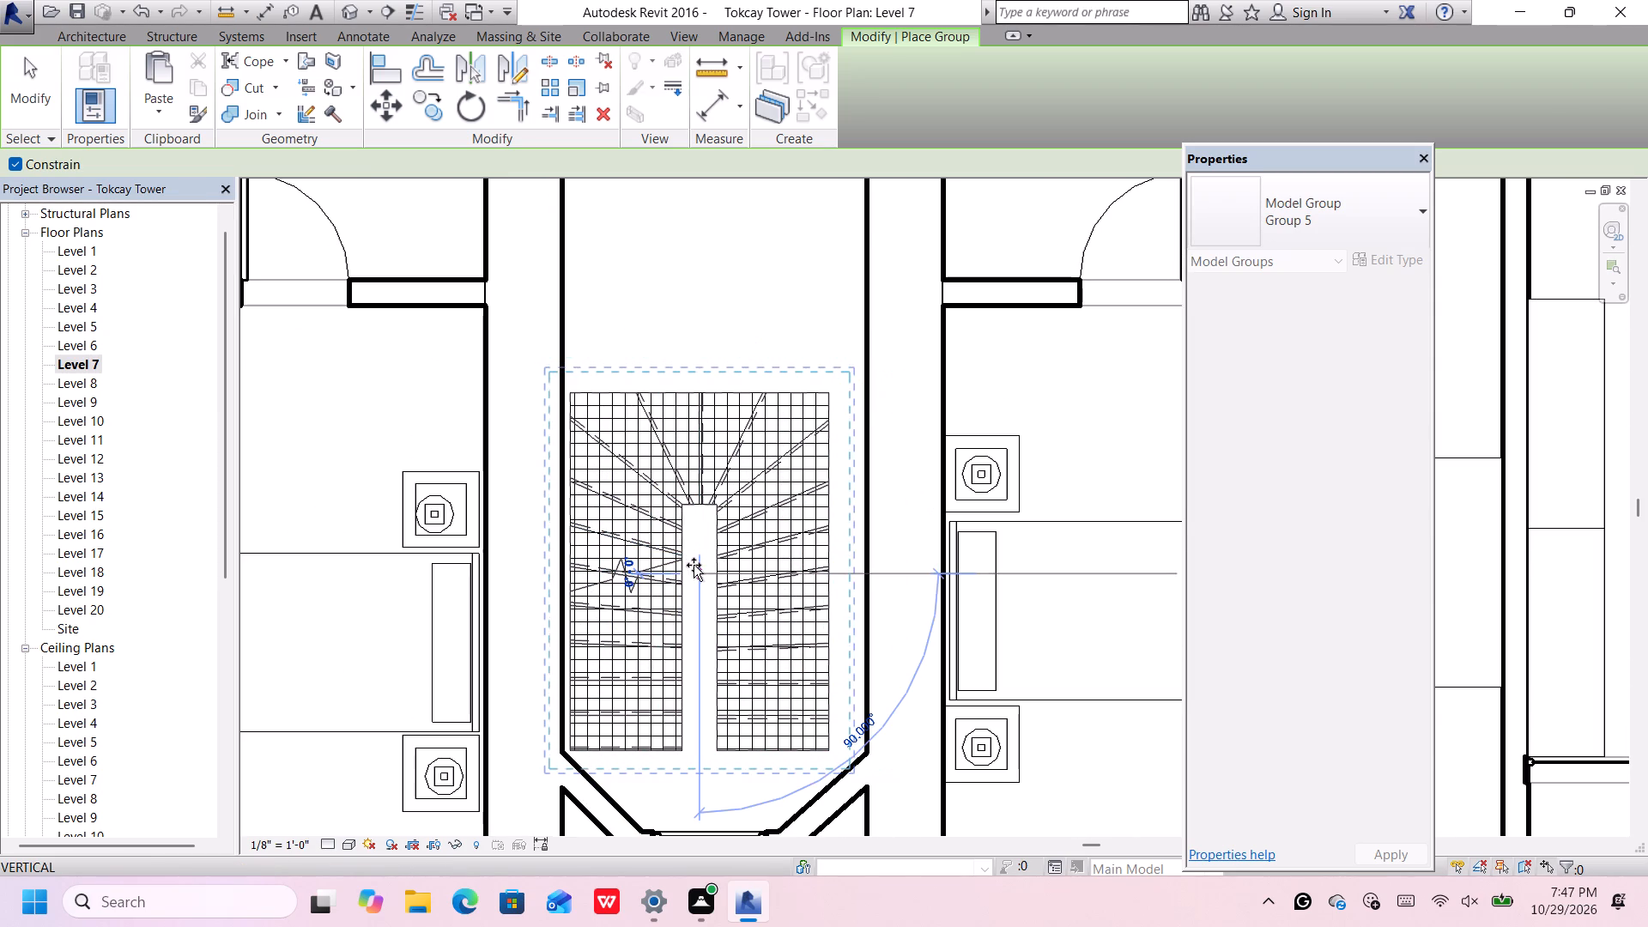
pyautogui.click(693, 565)
pyautogui.scroll(-2, 483, 595)
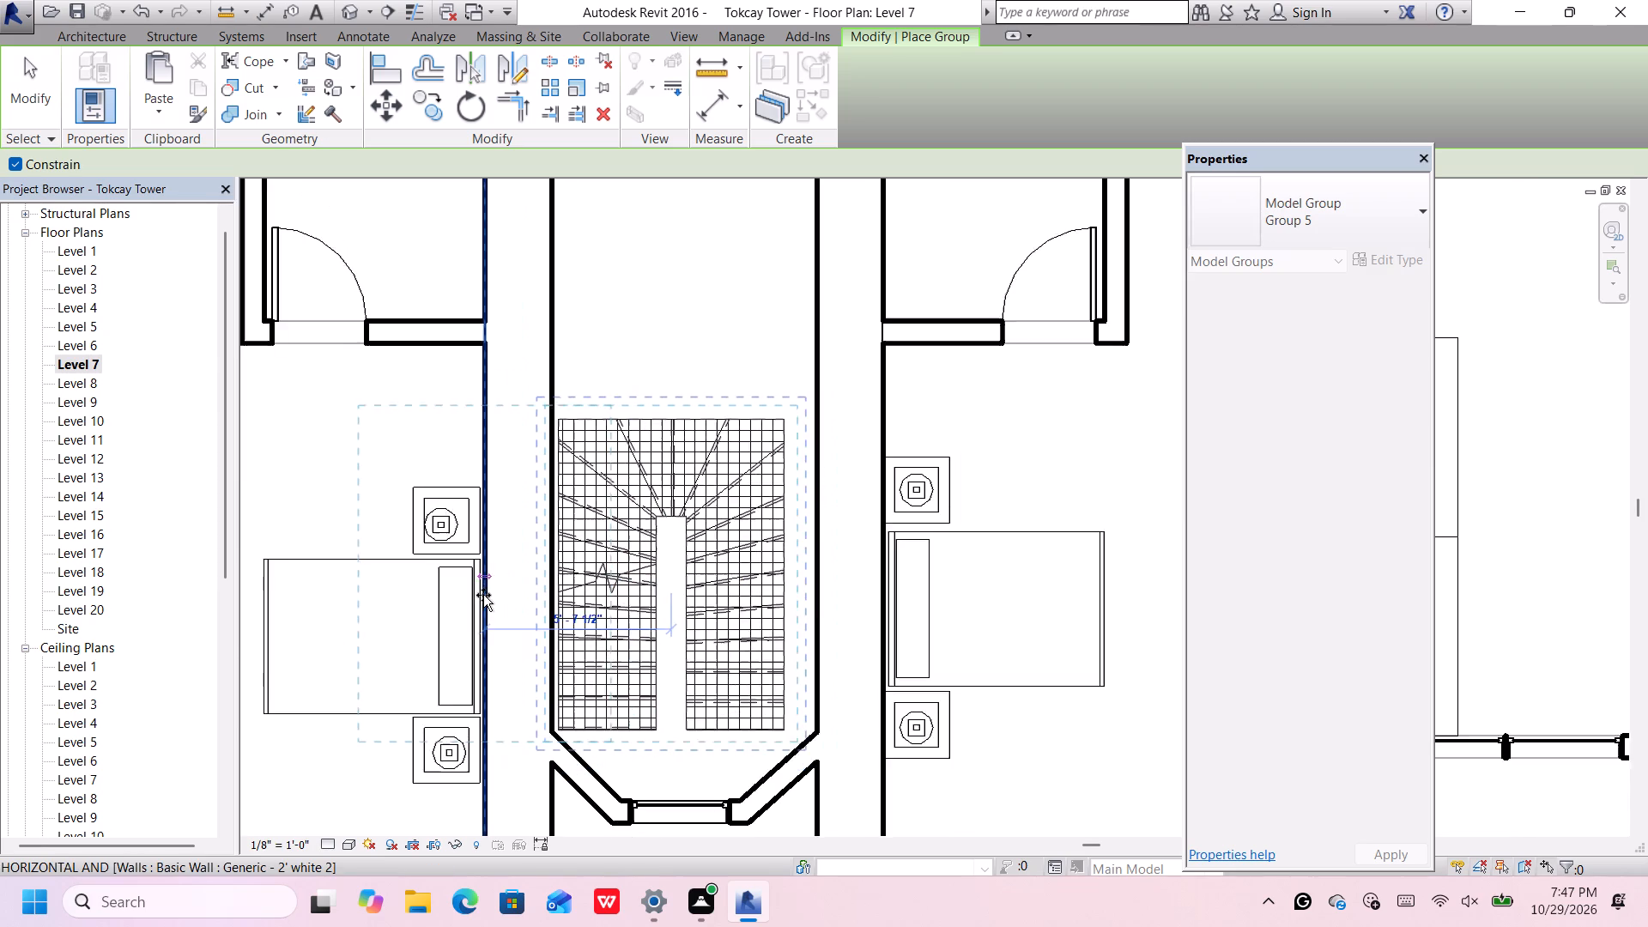
# On the Level 8 floor plan, place a Group 5 stair instance at the group origin of the stair below.
pyautogui.doubleClick(86, 386)
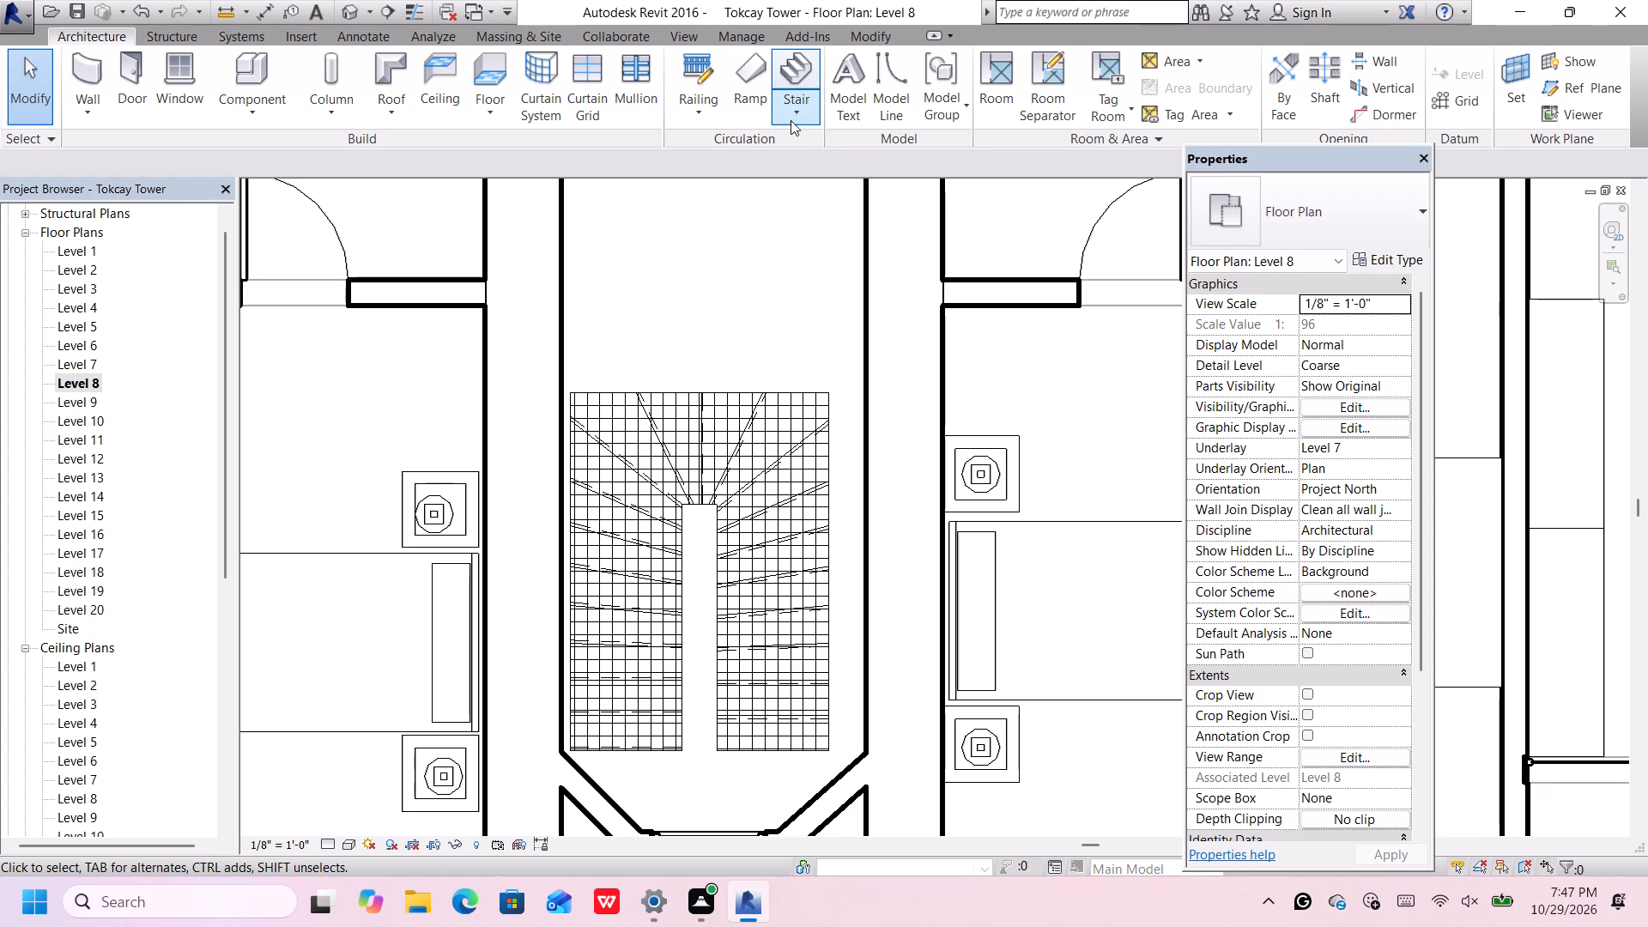
pyautogui.click(941, 111)
pyautogui.click(964, 145)
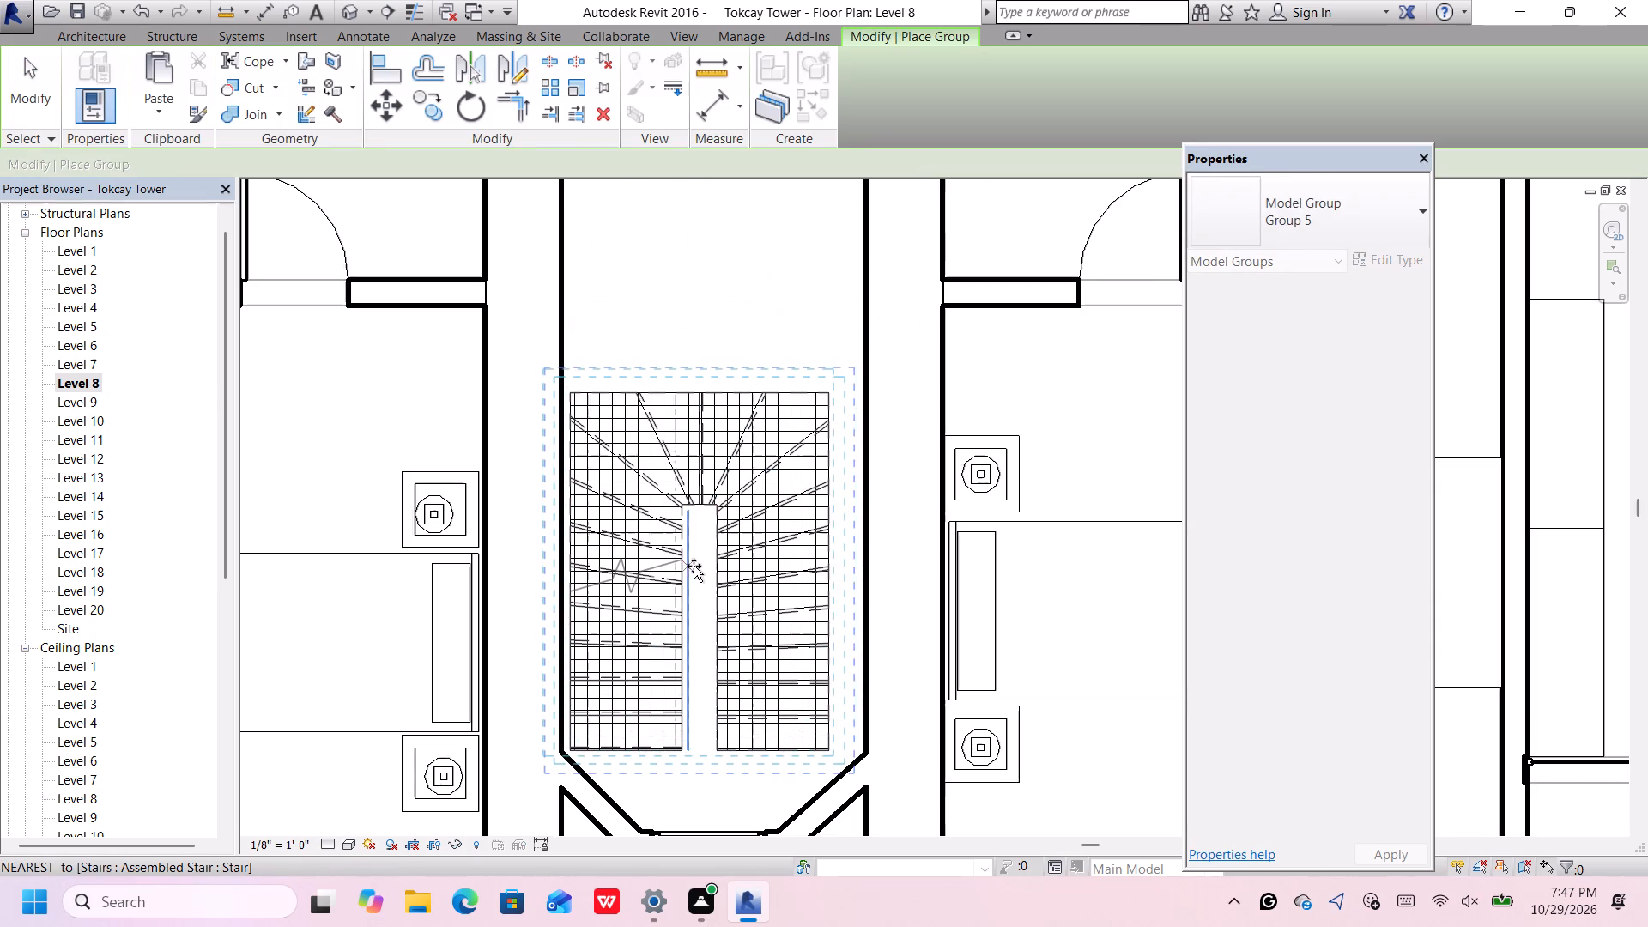
pyautogui.click(700, 568)
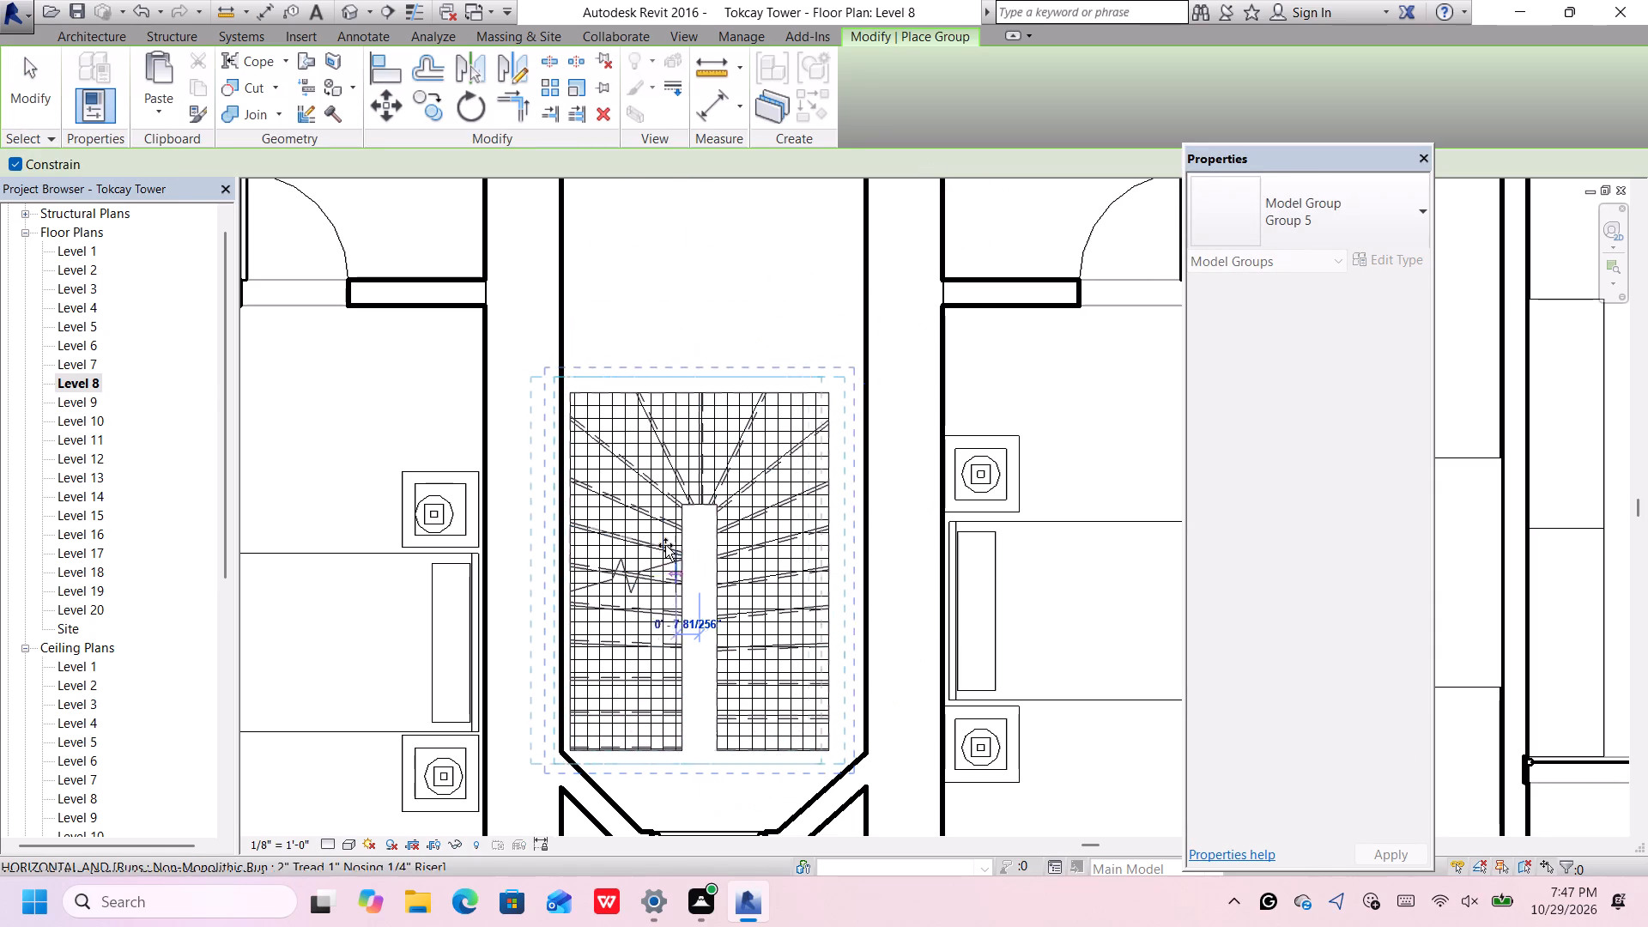
# On the Level 9 floor plan, place a Group 5 stair instance at the group origin of the stair below.
pyautogui.doubleClick(70, 403)
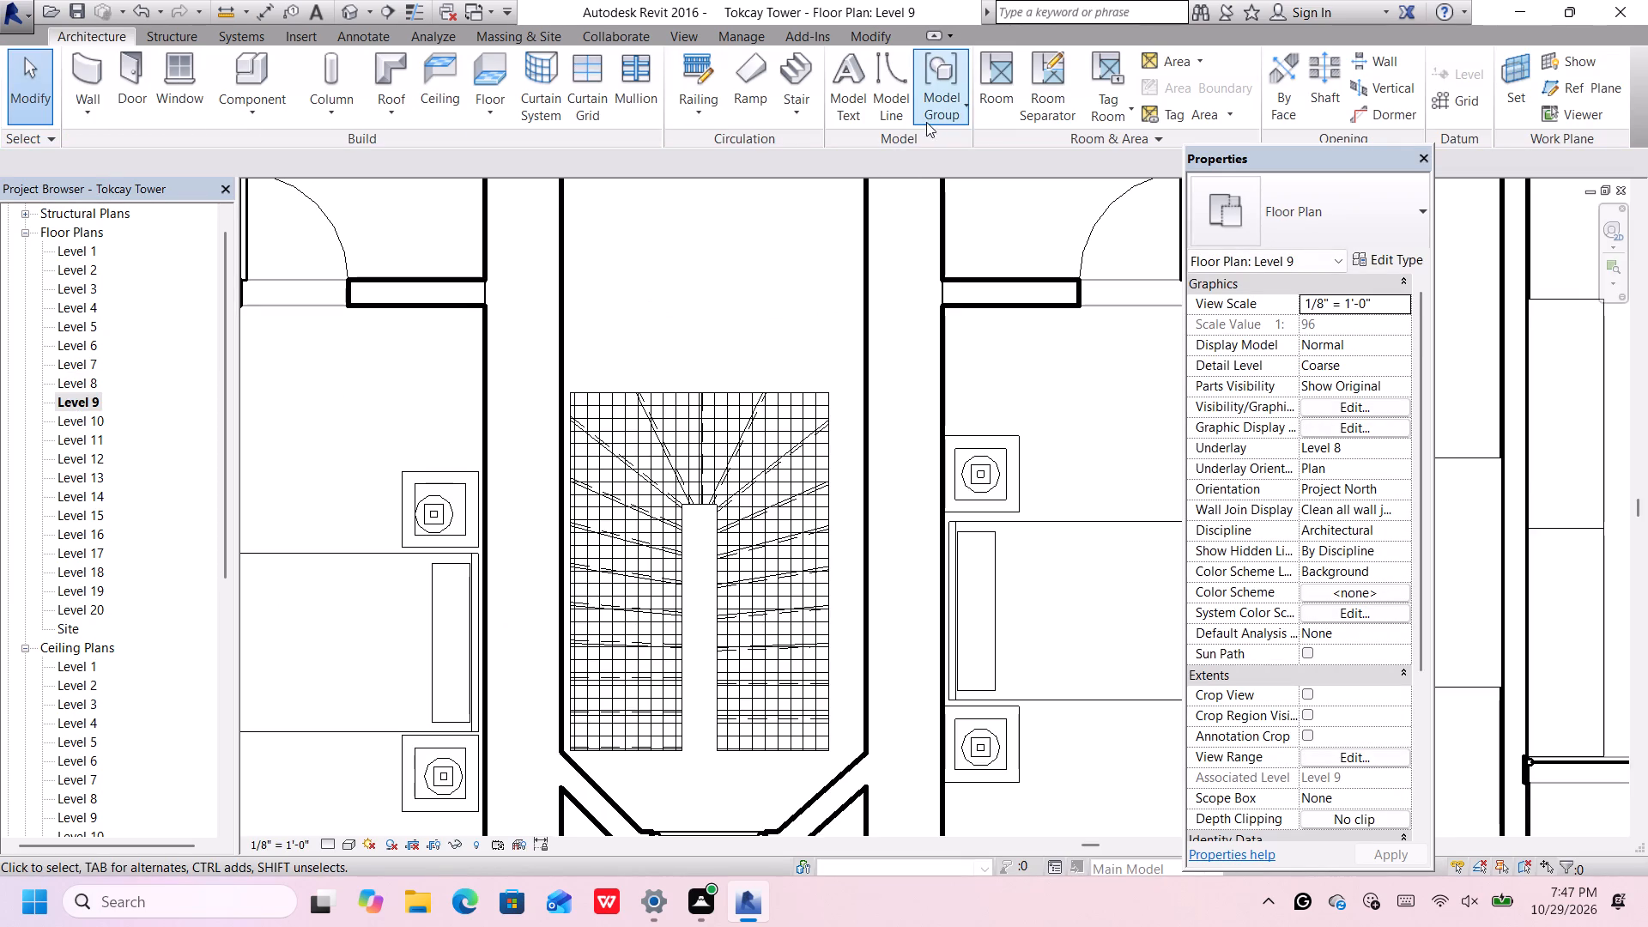
pyautogui.click(957, 112)
pyautogui.click(960, 144)
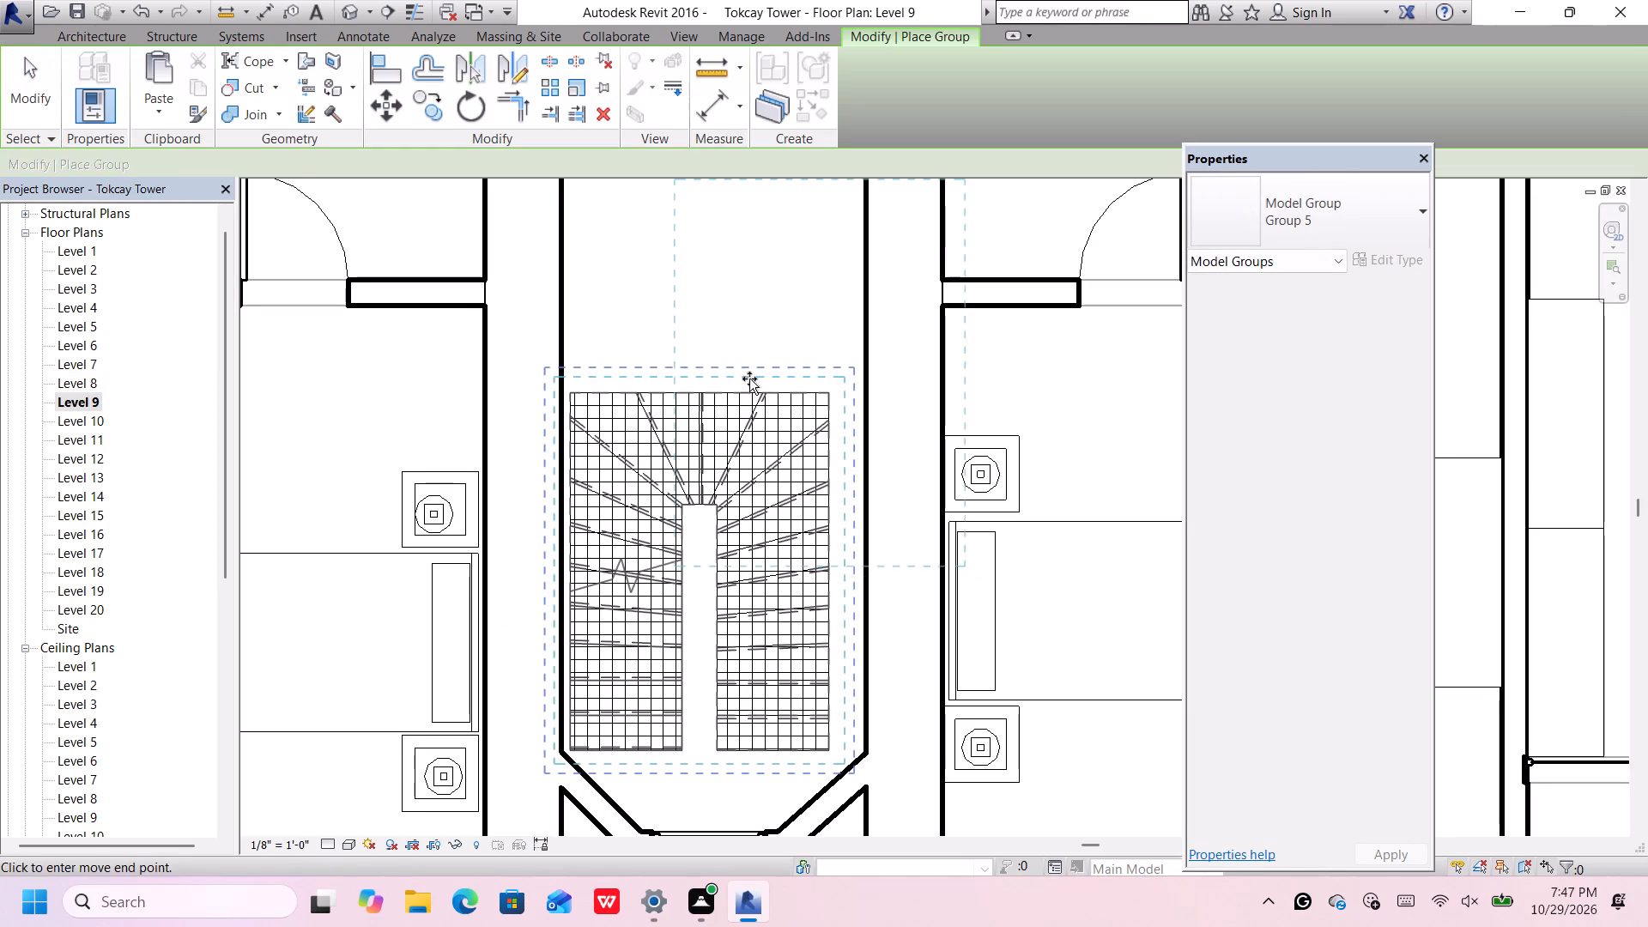
pyautogui.click(699, 573)
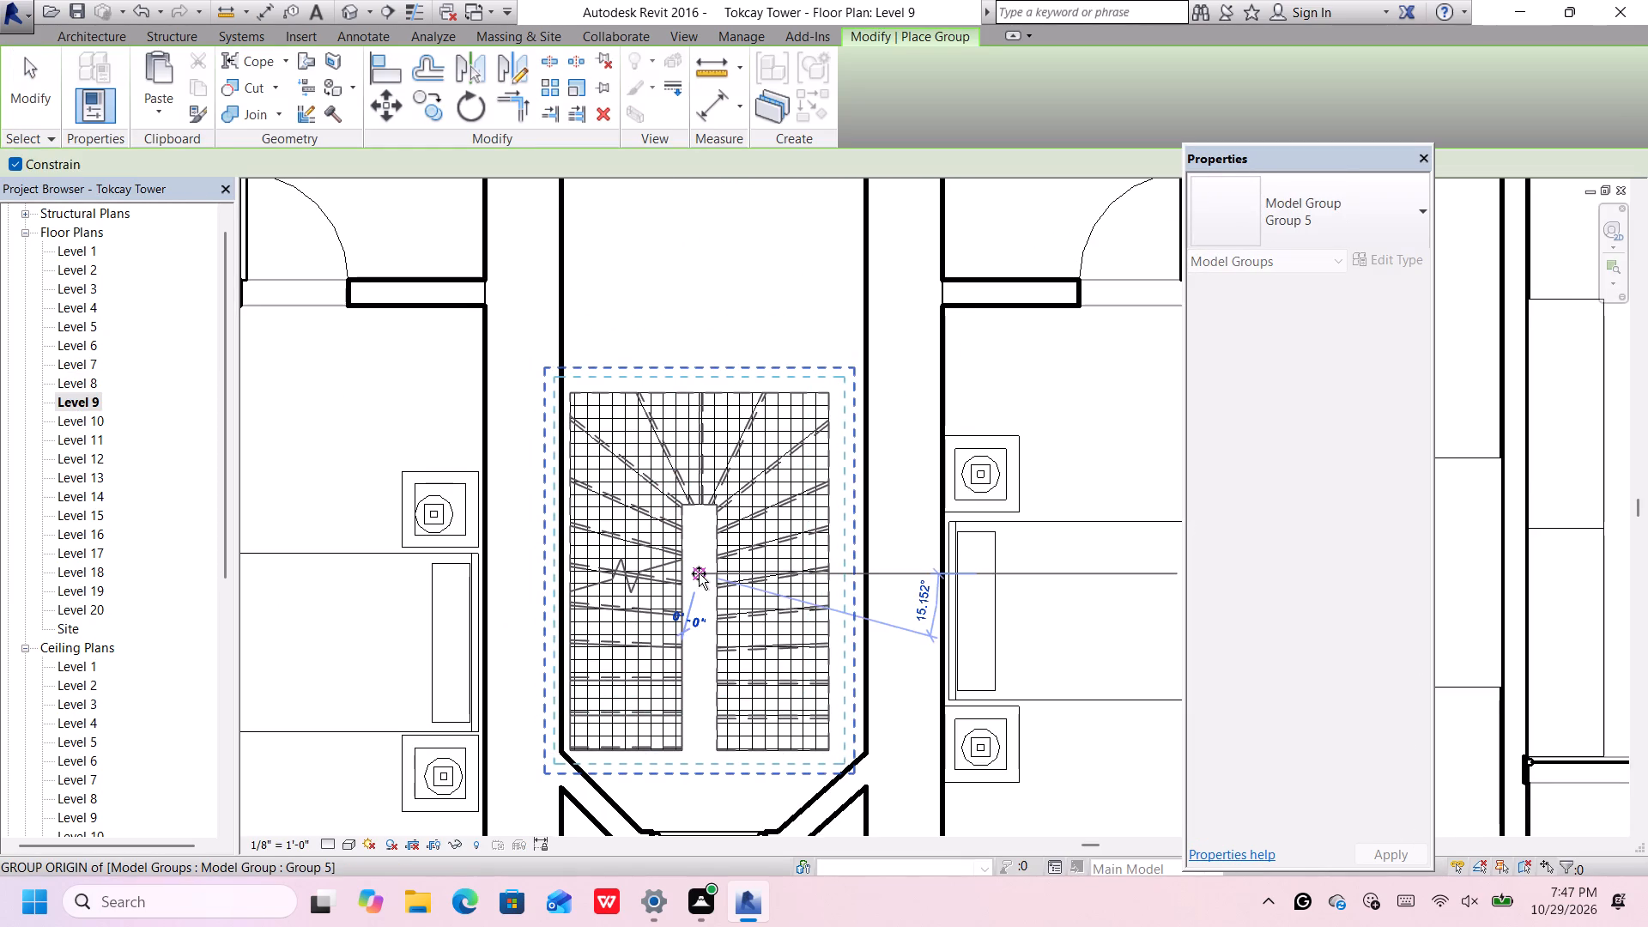
# On the Level 10 floor plan, place a Group 5 stair instance at the group origin of the stair below.
pyautogui.doubleClick(88, 425)
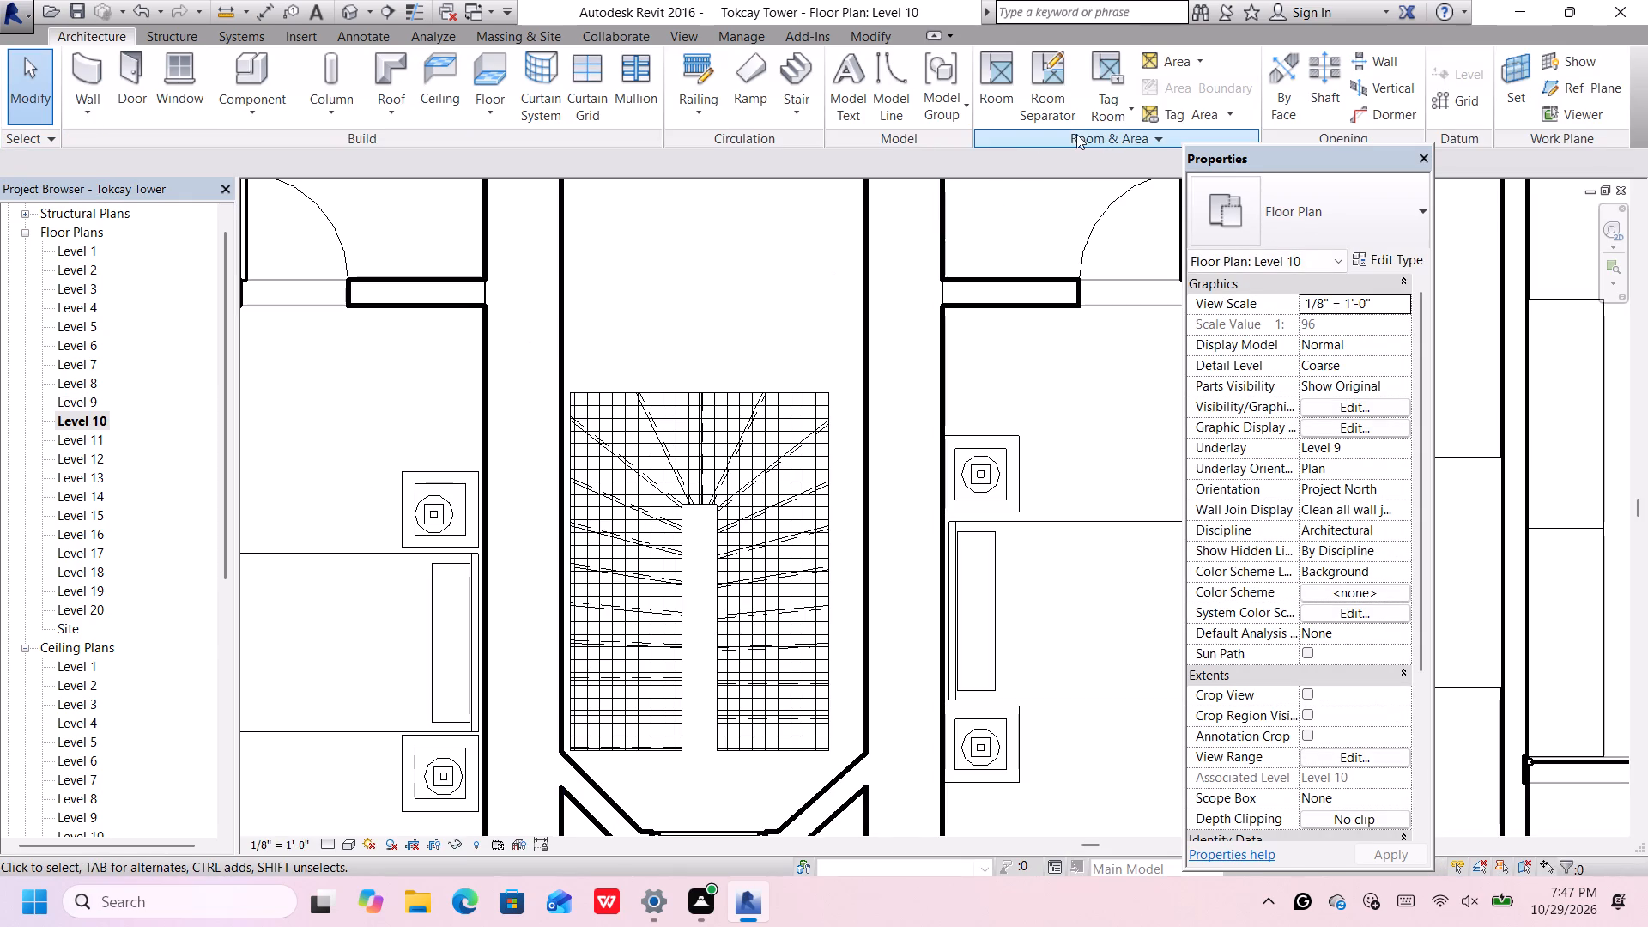
pyautogui.click(936, 107)
pyautogui.click(951, 142)
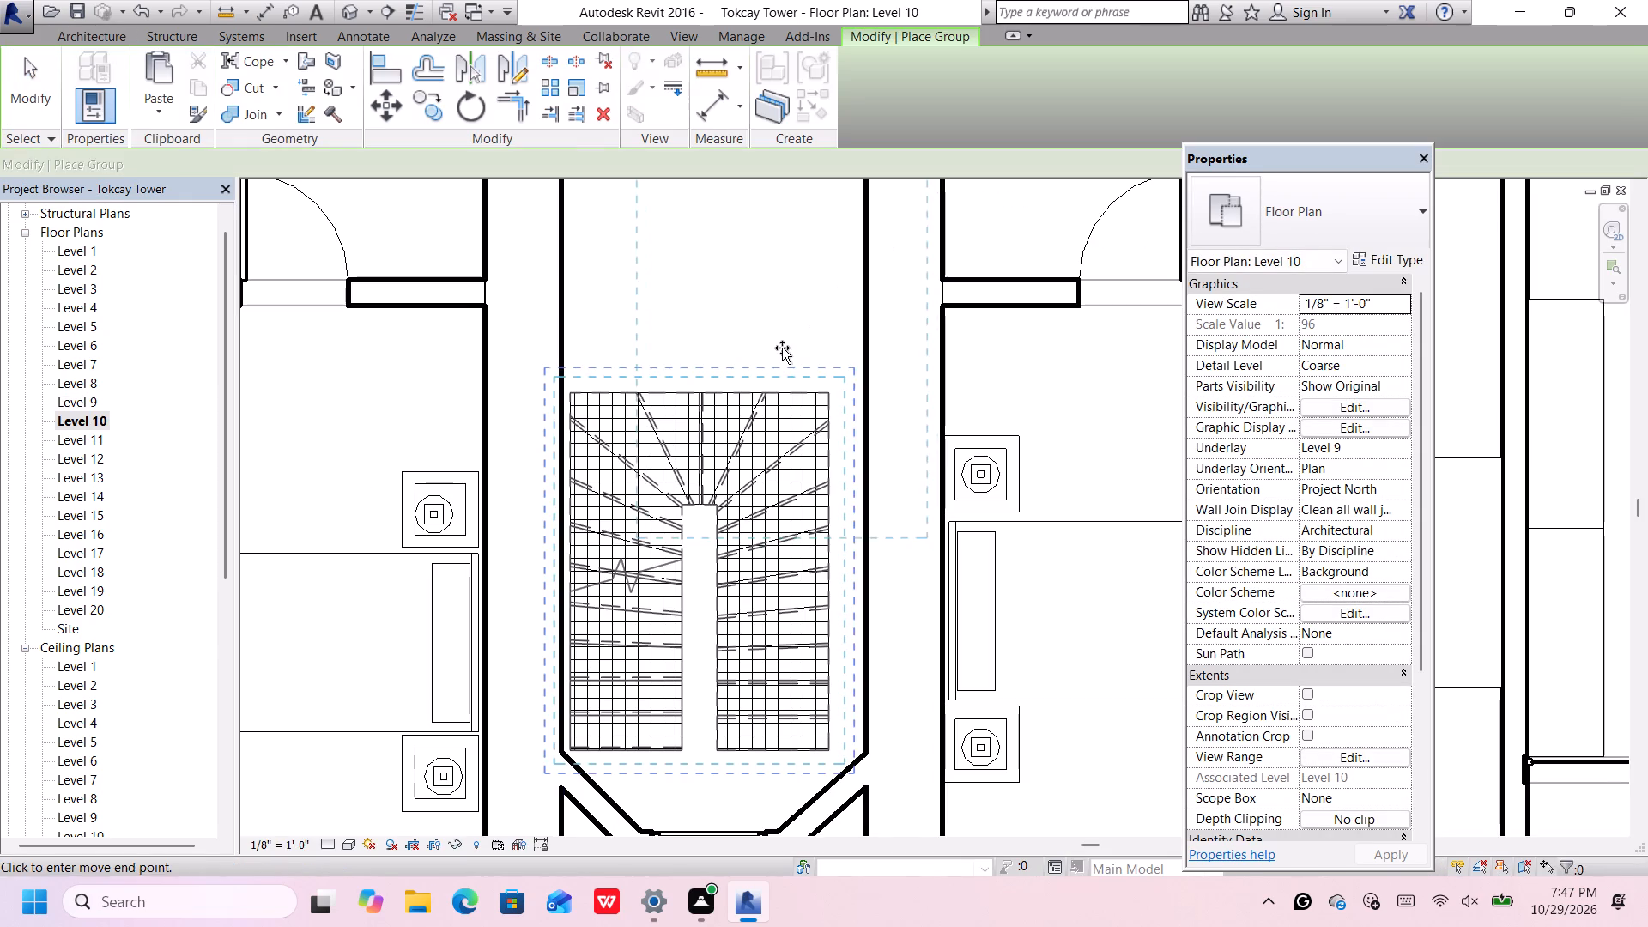
pyautogui.click(697, 570)
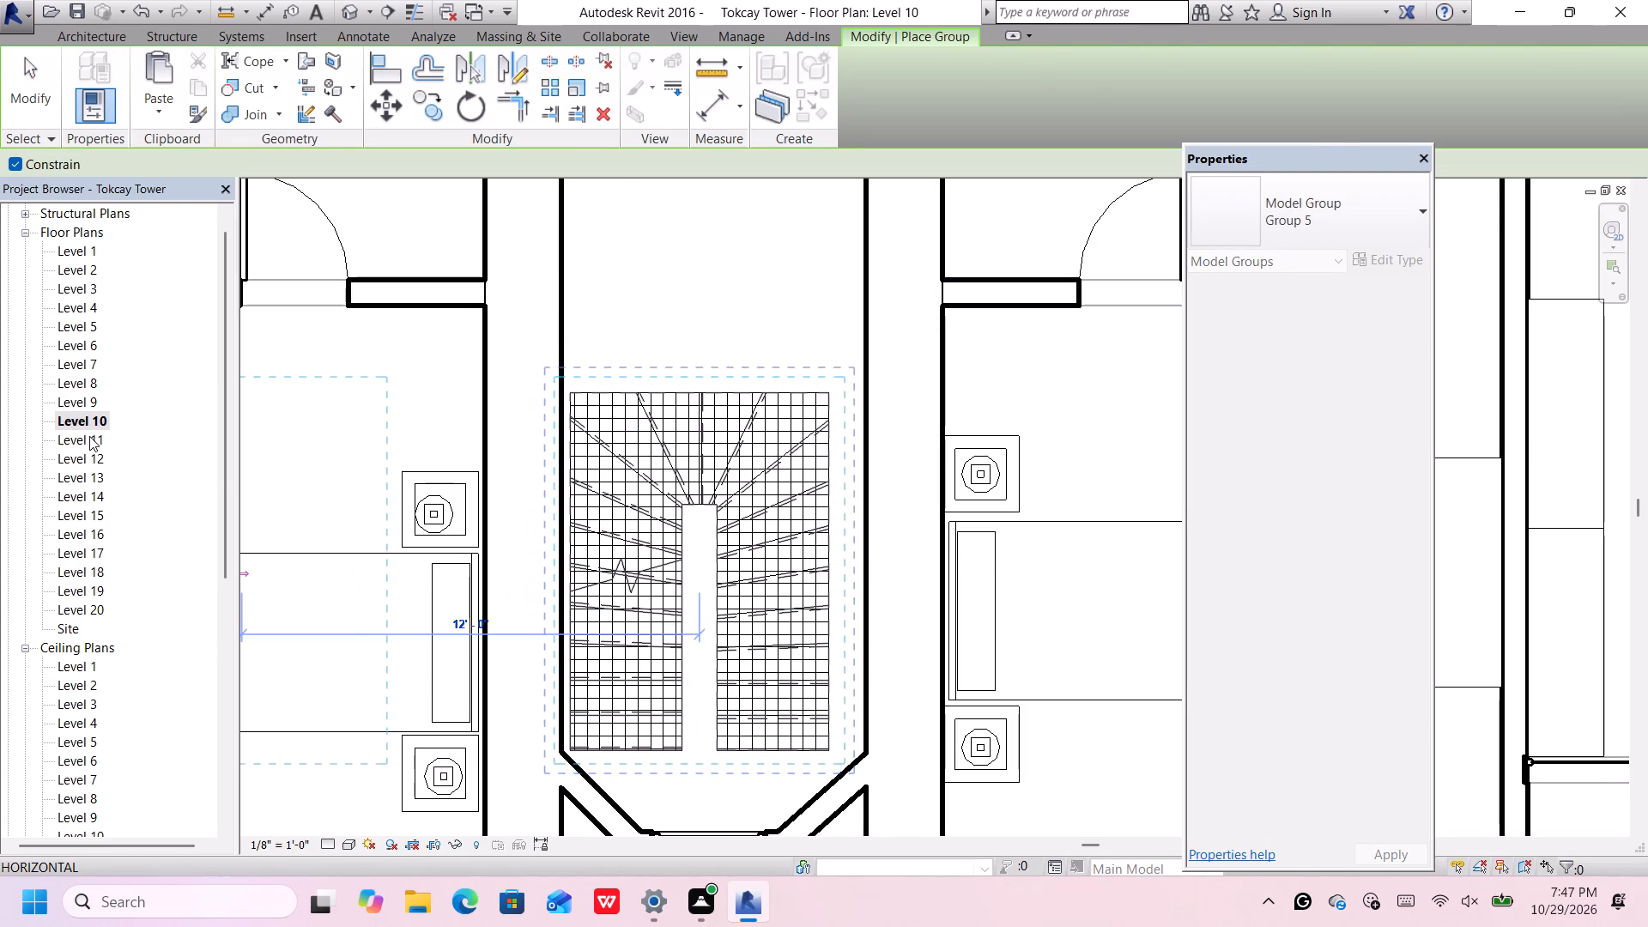
# On the Level 11 floor plan, place a Group 5 stair instance directly over the stair below in the shaft.
pyautogui.doubleClick(89, 436)
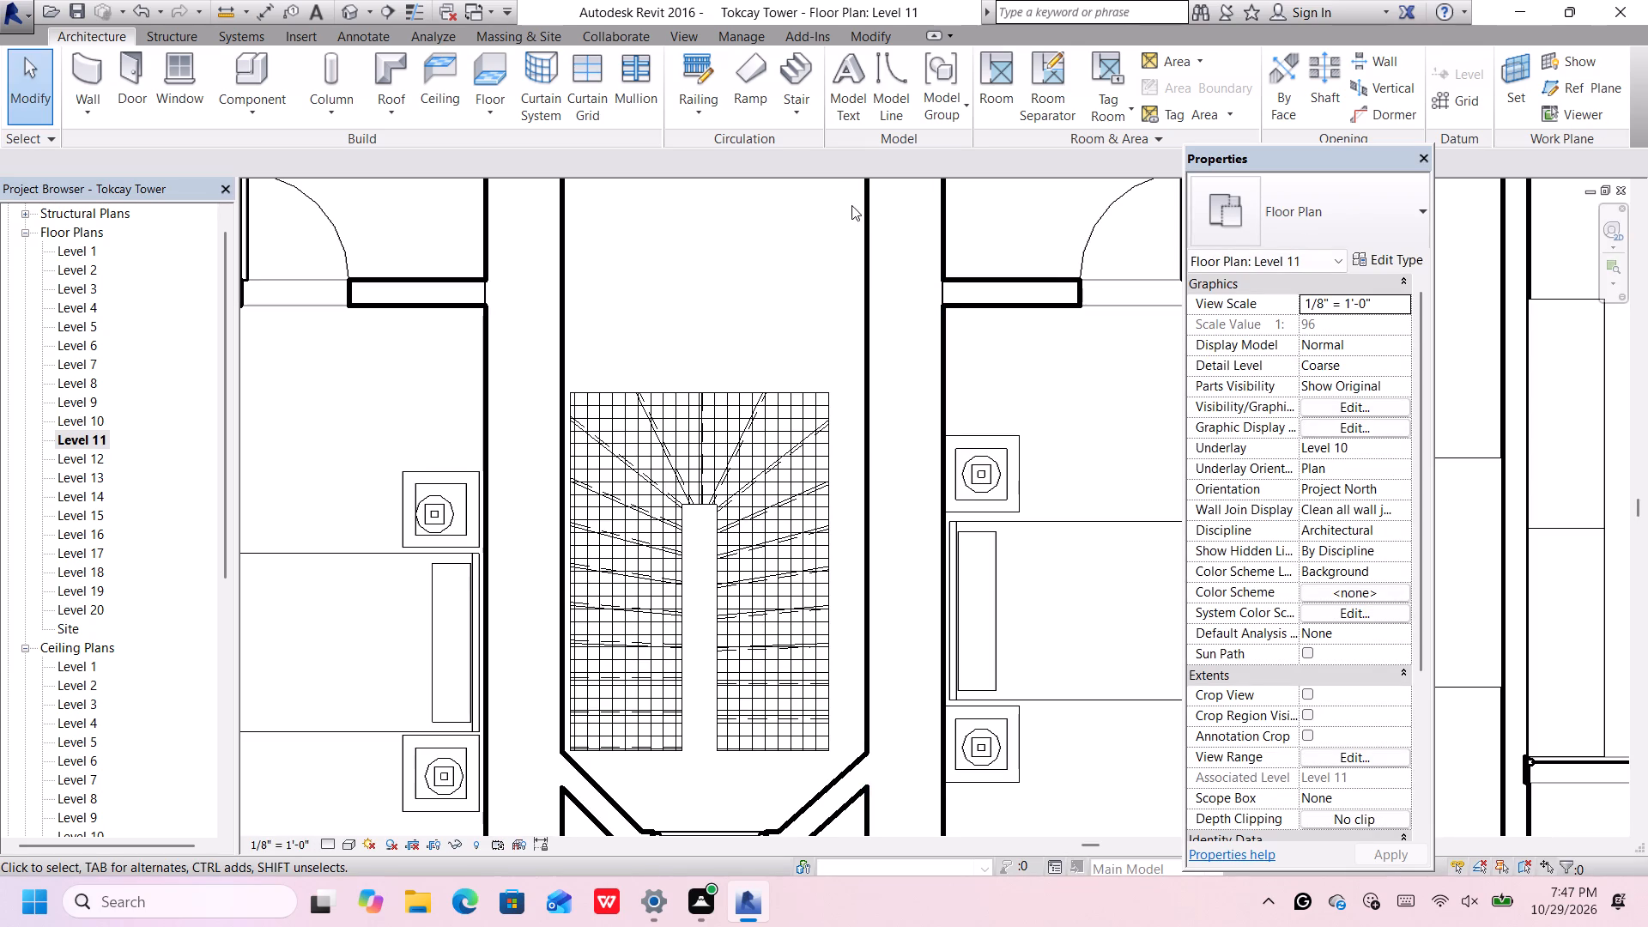
pyautogui.click(945, 118)
pyautogui.click(940, 141)
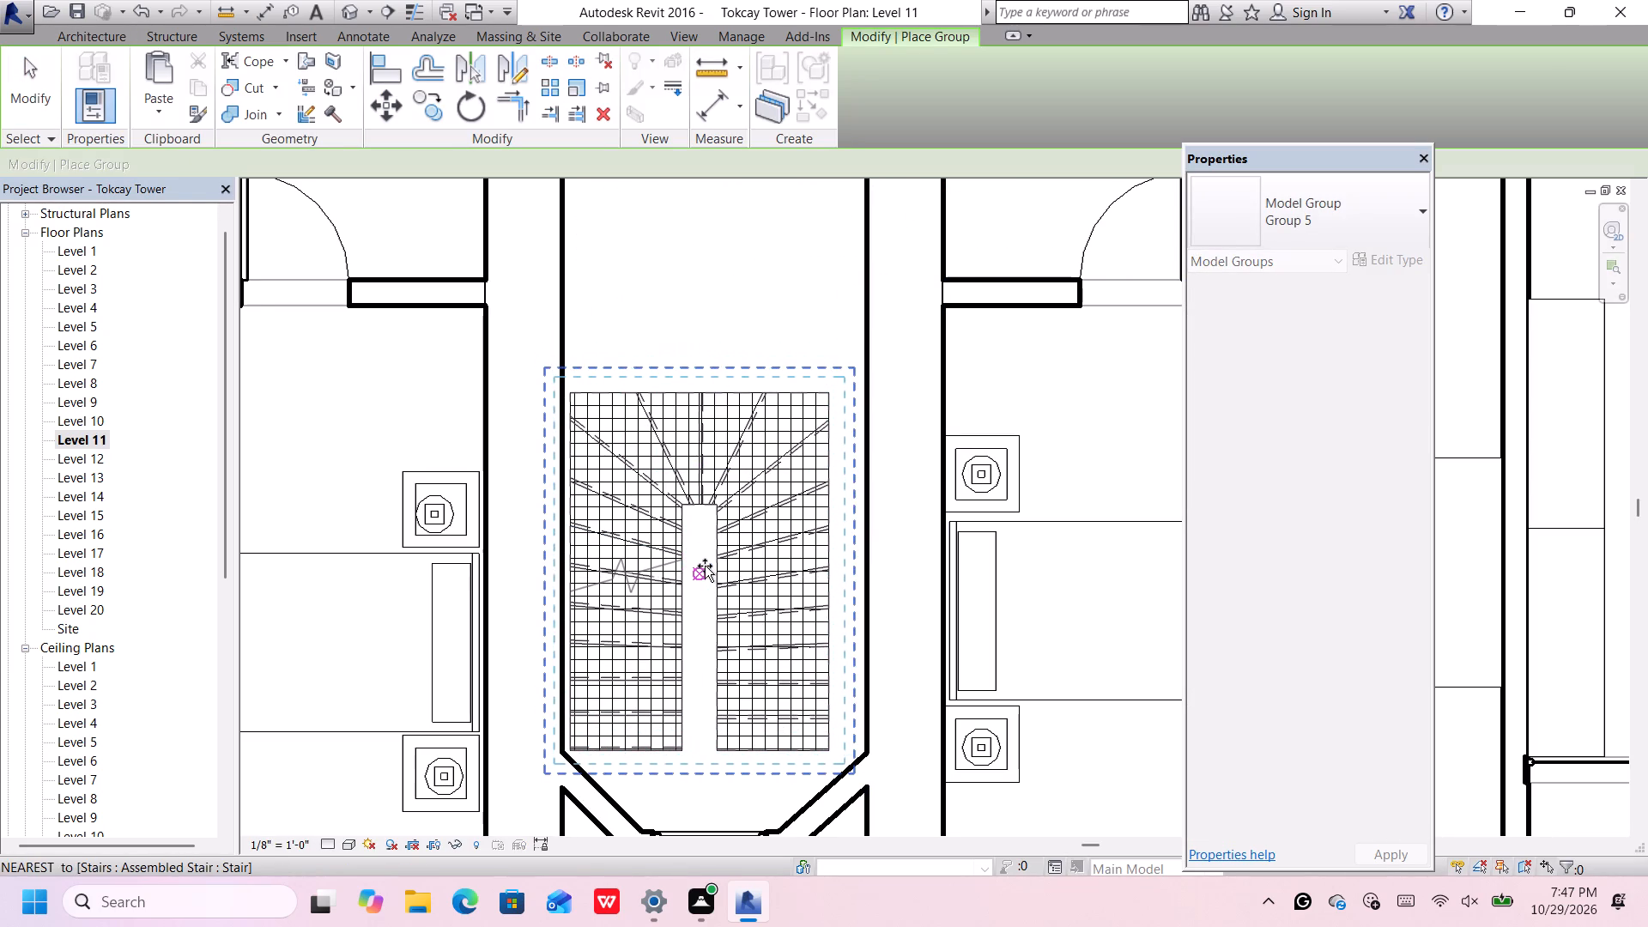
pyautogui.click(705, 566)
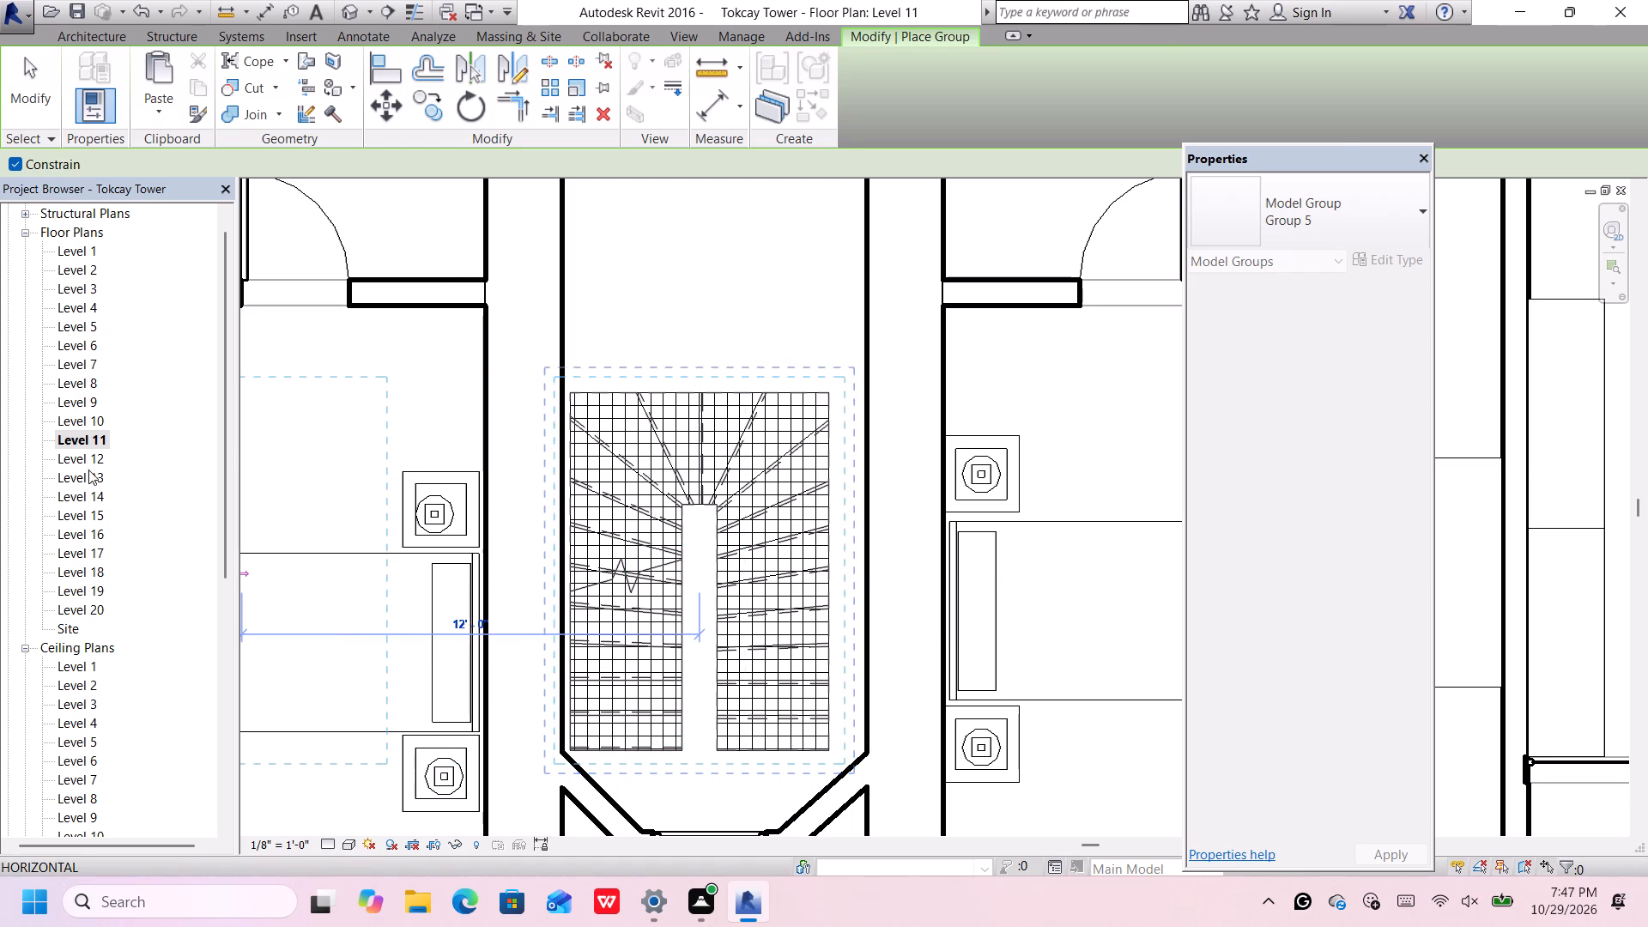
# On the Level 12 floor plan, place a Group 5 stair instance at the group origin of the stair below.
pyautogui.doubleClick(82, 451)
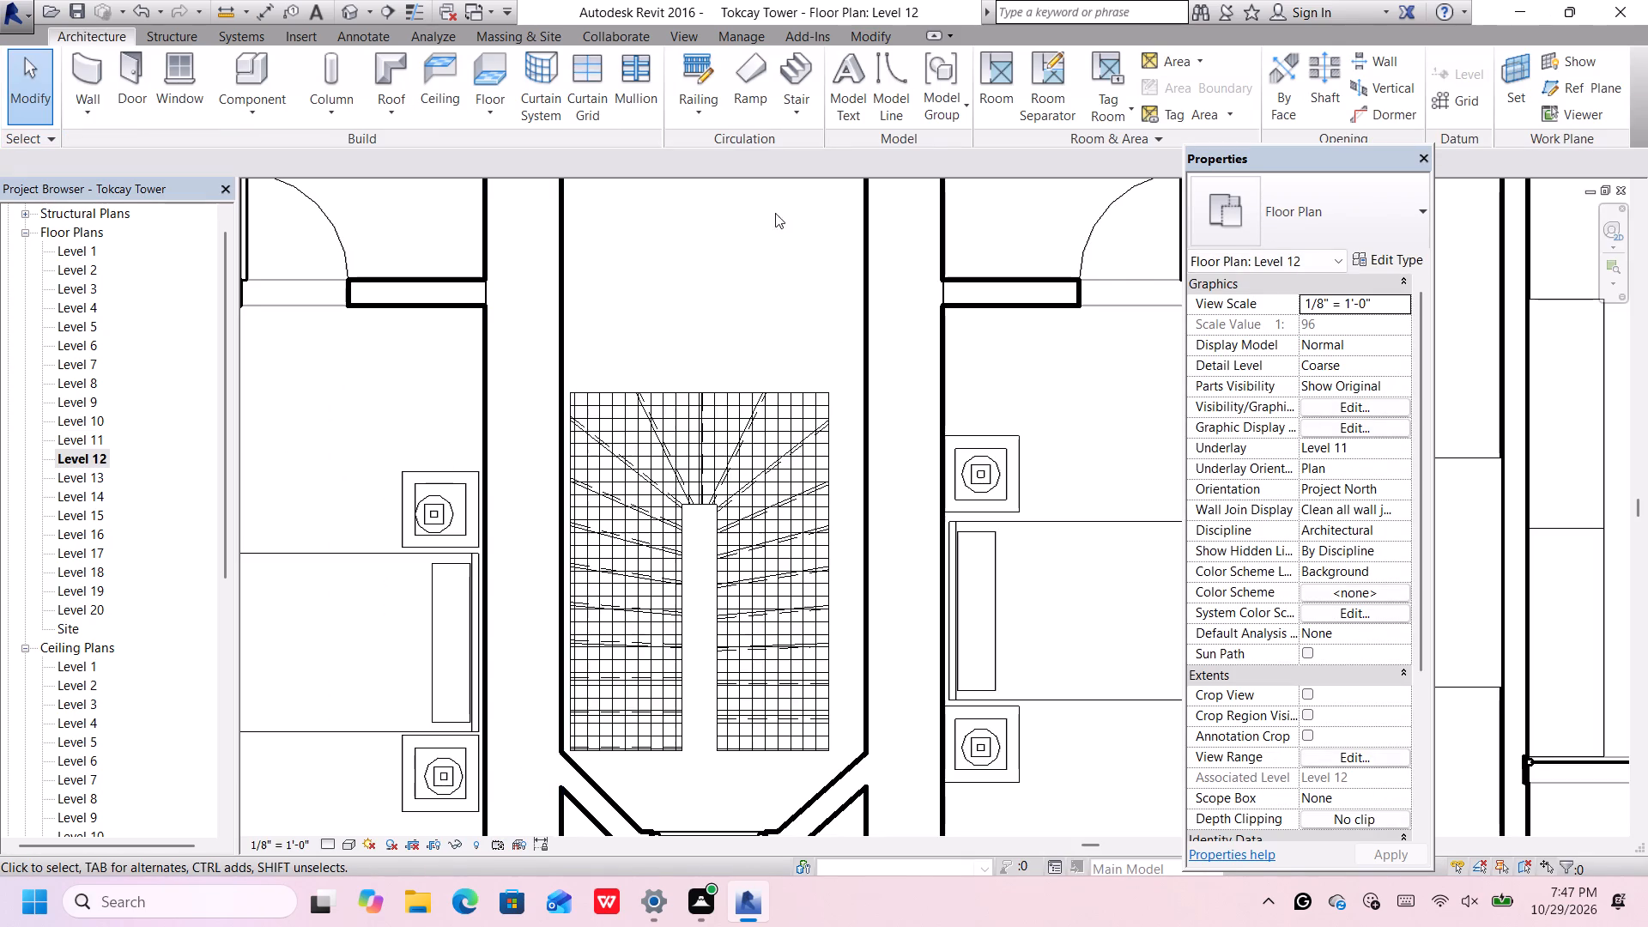
pyautogui.click(930, 114)
pyautogui.click(940, 139)
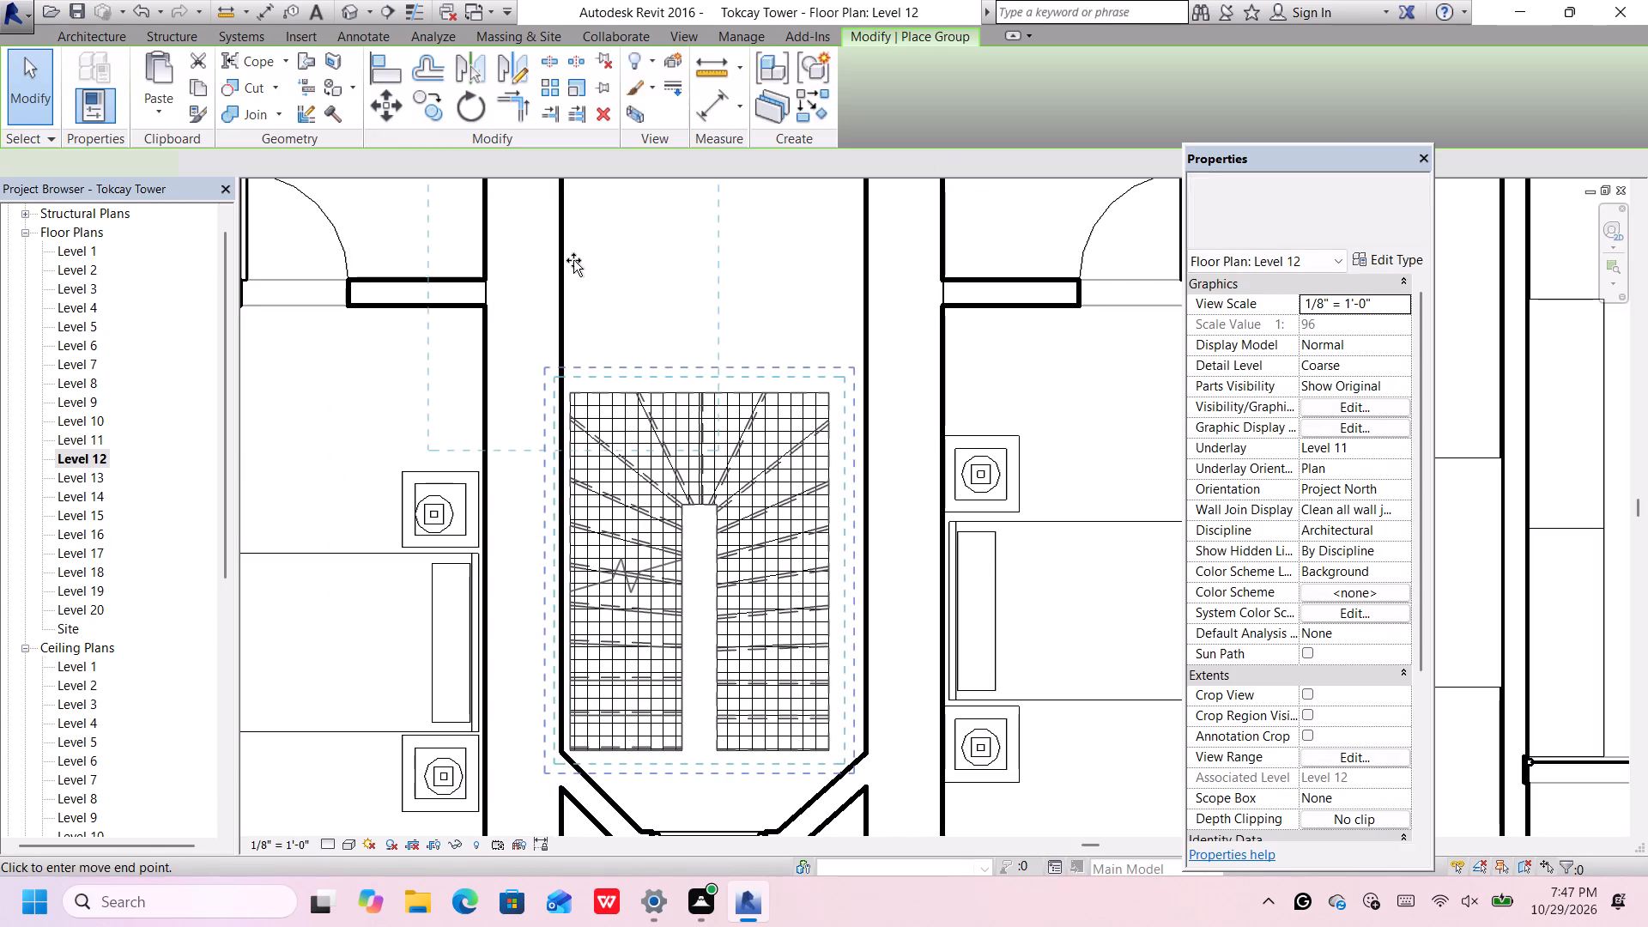
pyautogui.click(698, 572)
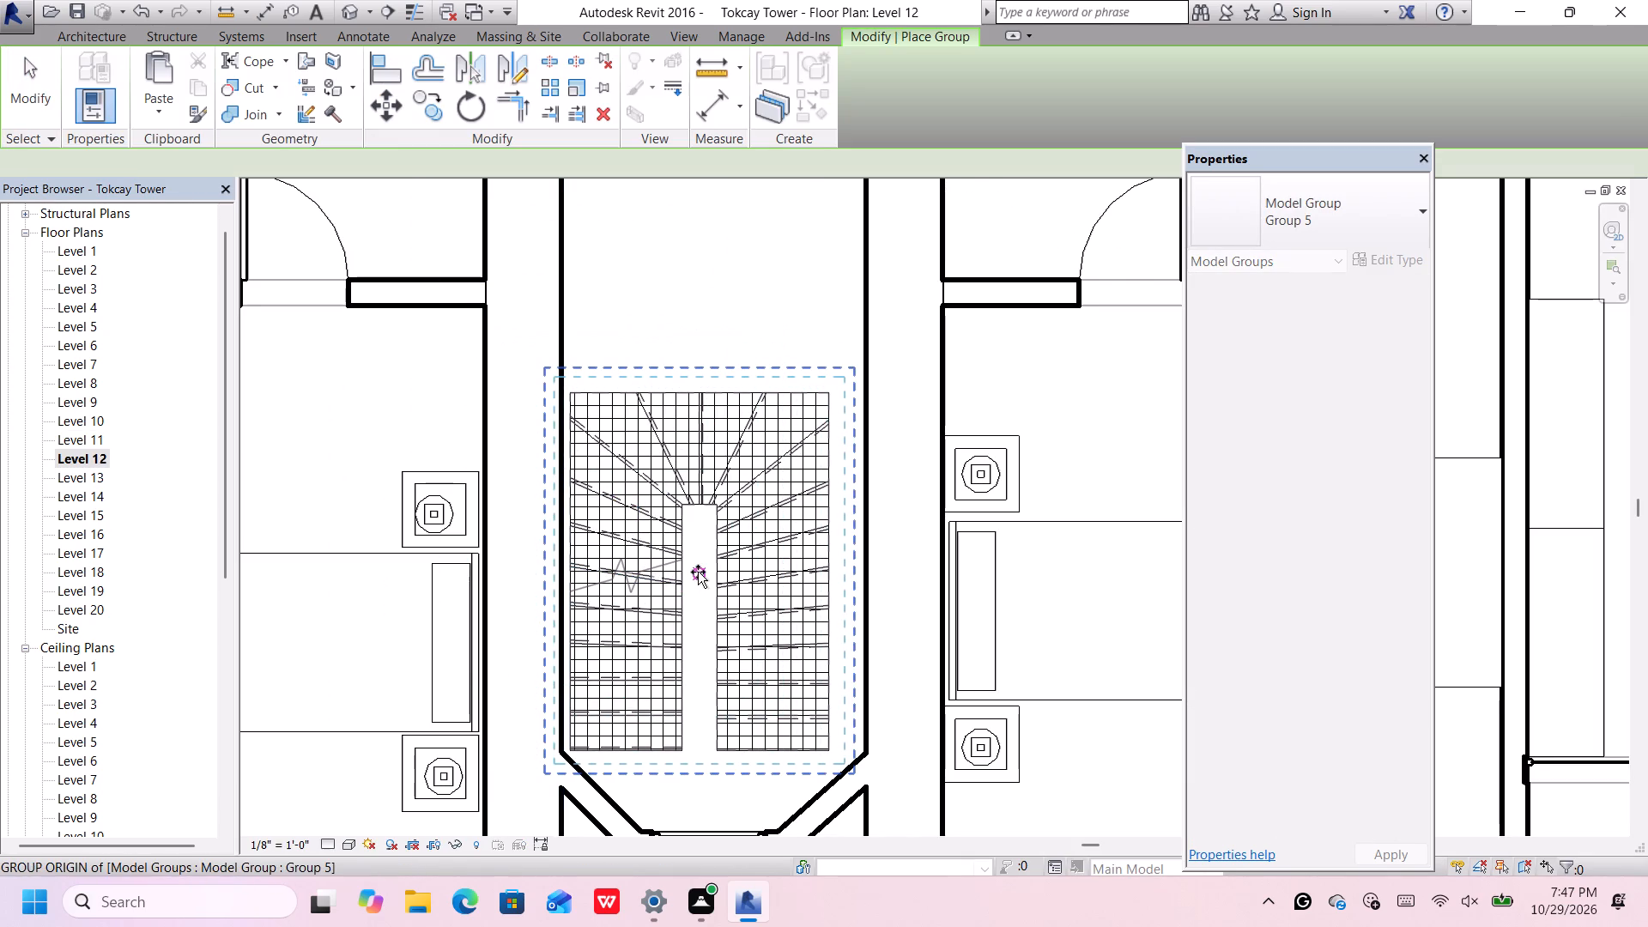
# On the Level 13 floor plan, place a Group 5 stair instance directly over the stair below in the shaft.
pyautogui.doubleClick(88, 480)
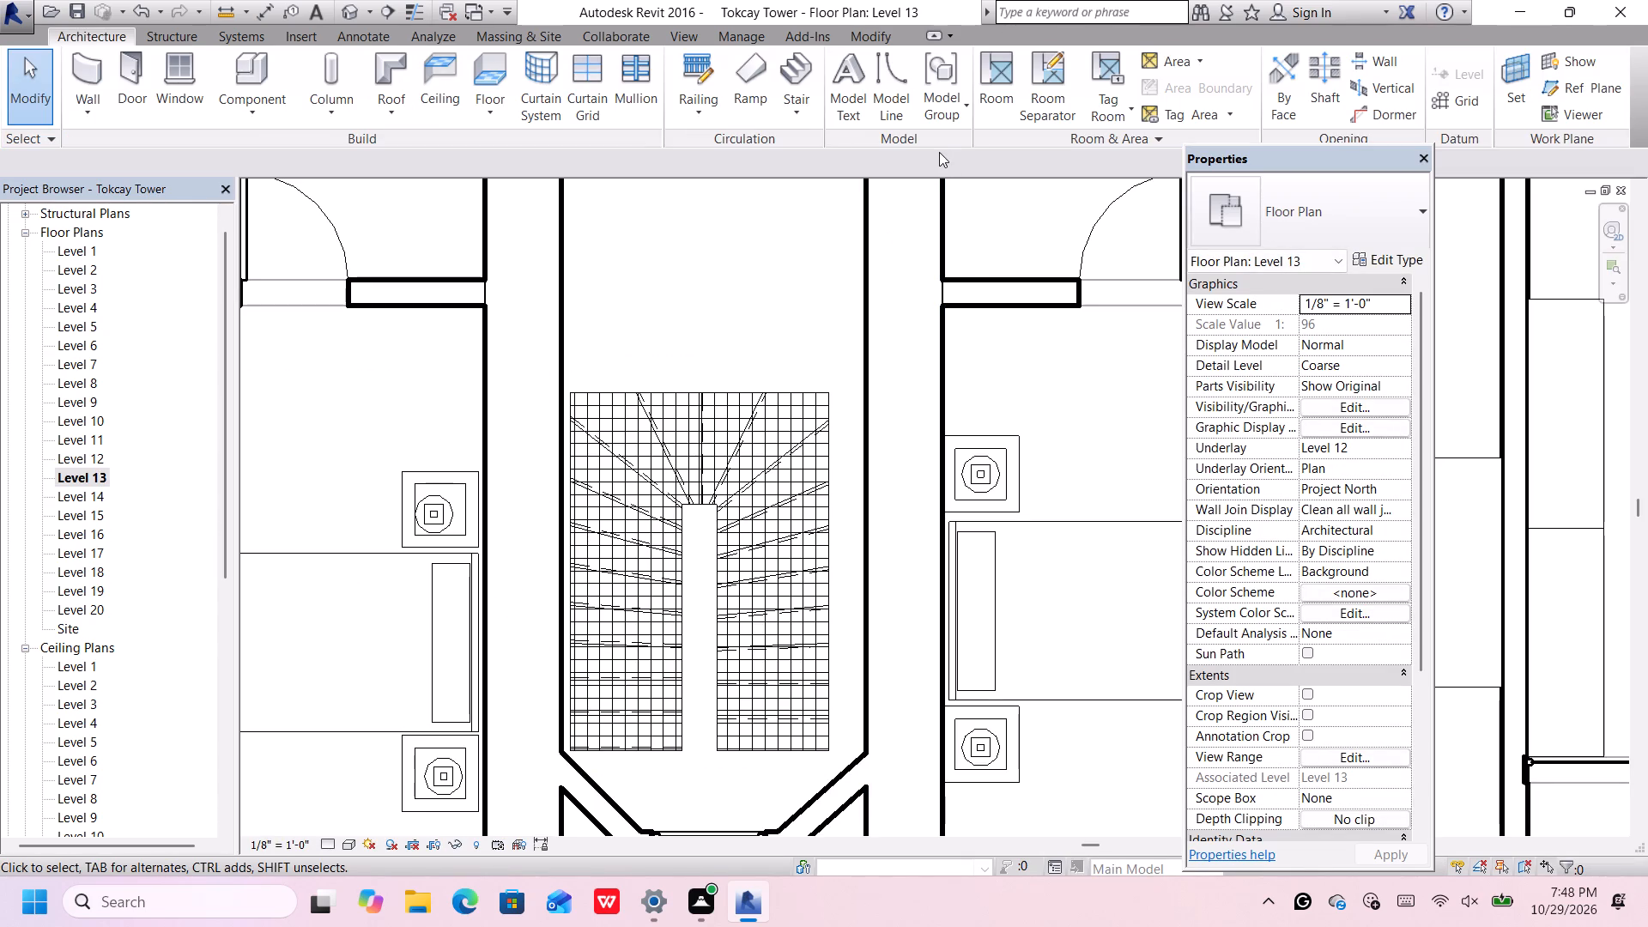
pyautogui.click(942, 115)
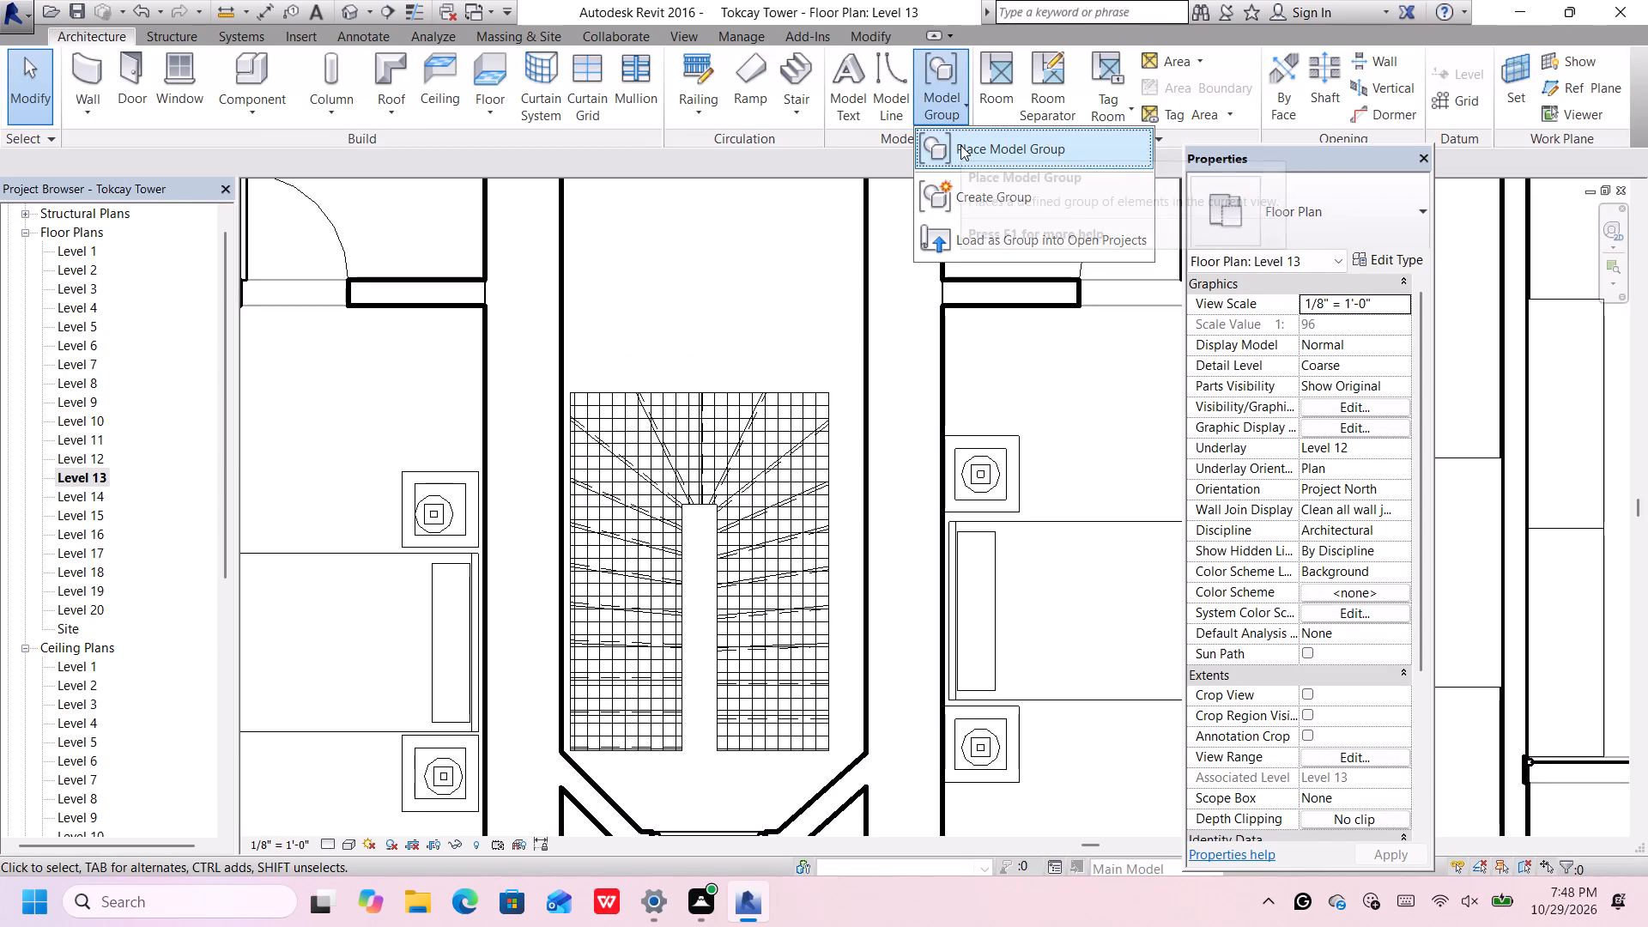
pyautogui.click(960, 144)
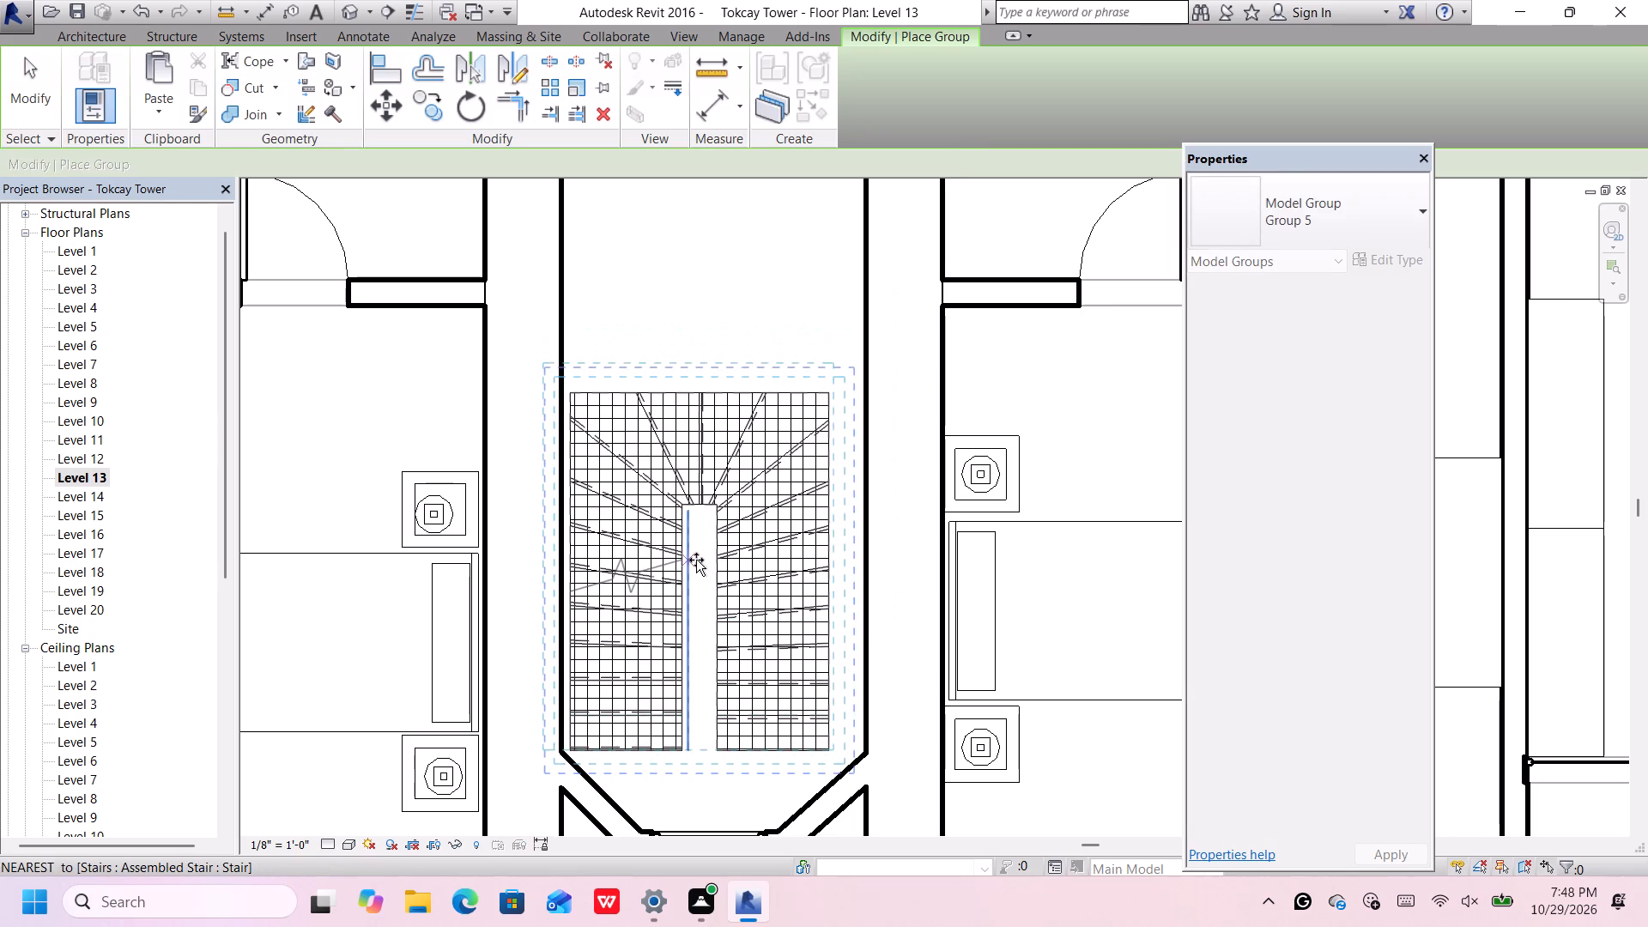
pyautogui.click(696, 566)
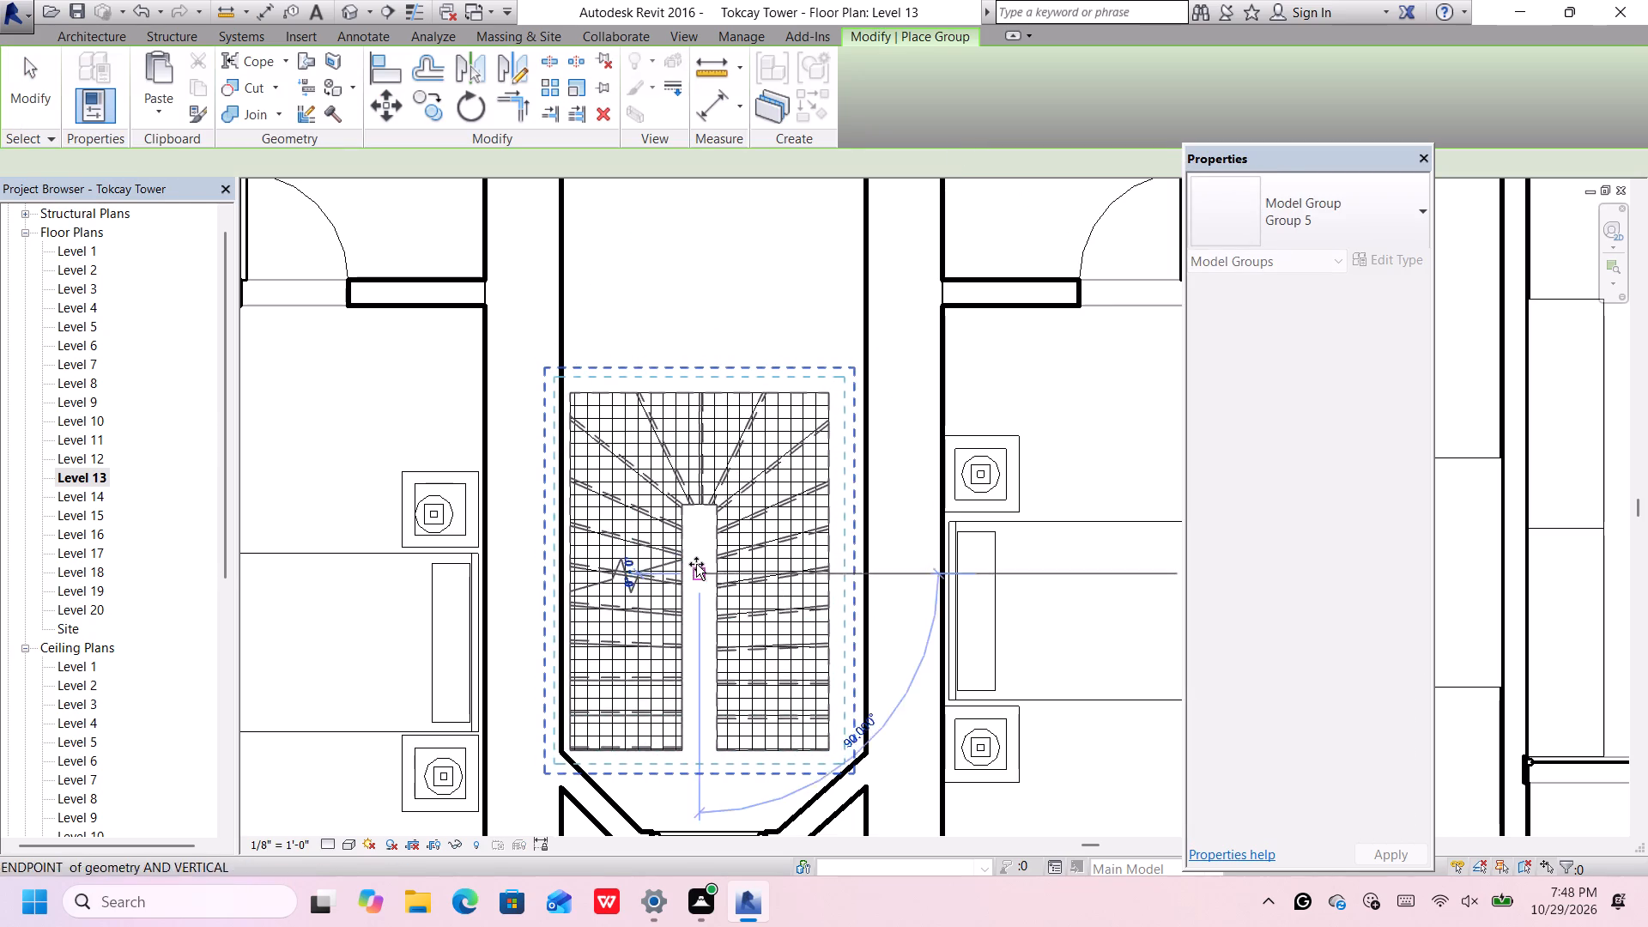
# On the Level 14 floor plan, place a Group 5 stair instance at the group origin of the stair below.
pyautogui.doubleClick(81, 494)
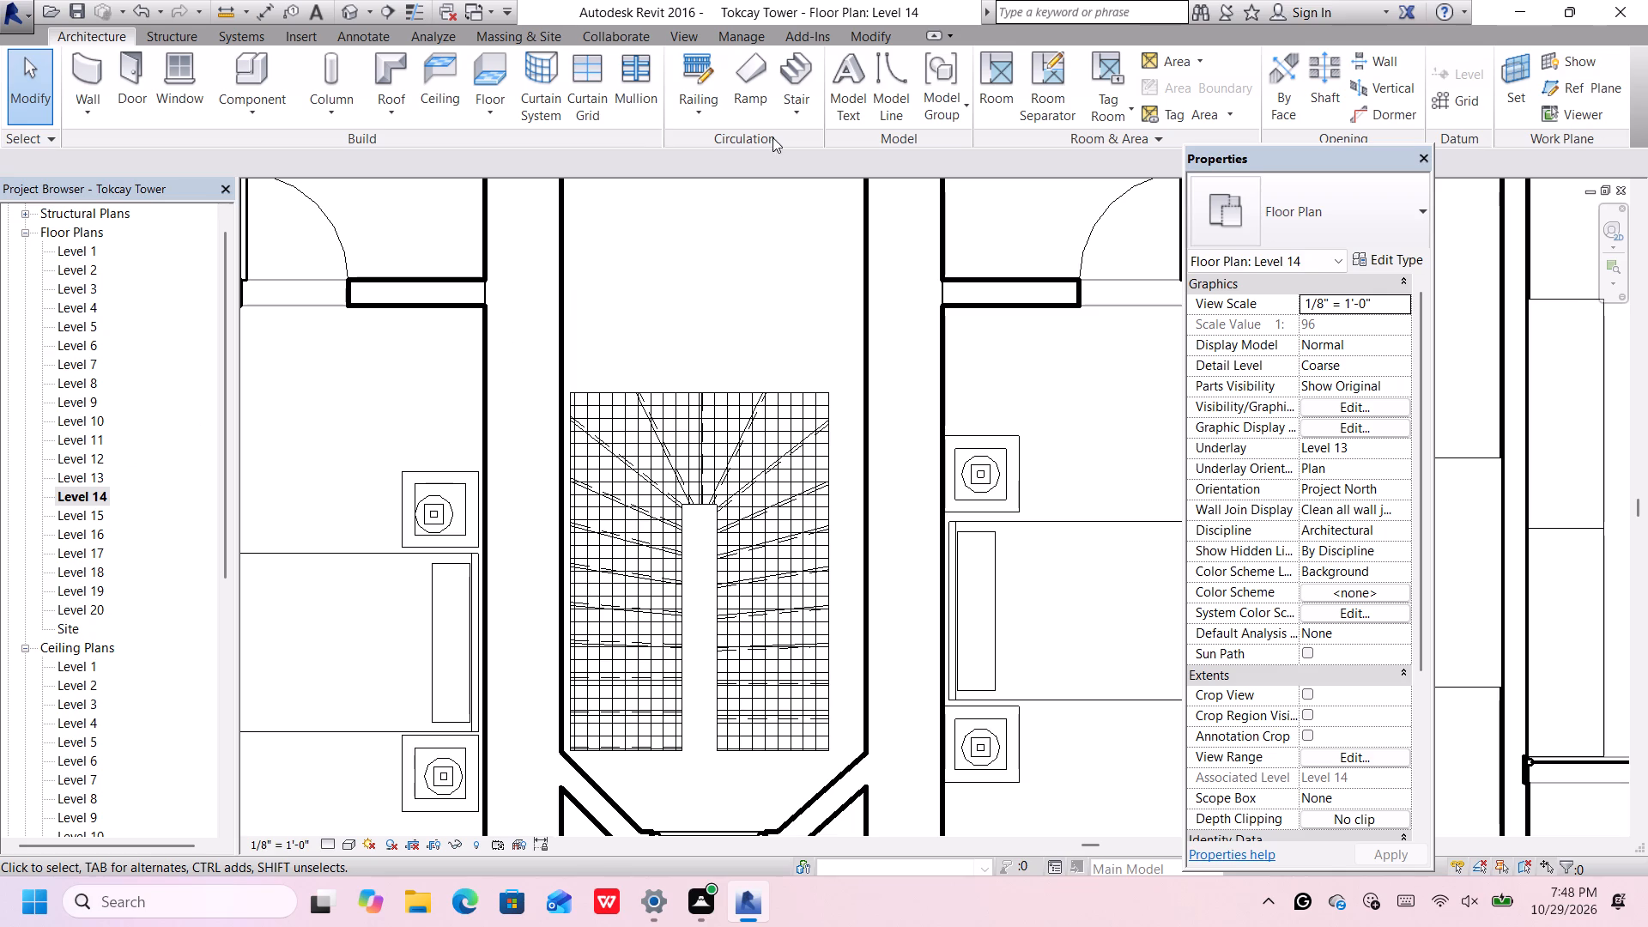
pyautogui.click(954, 110)
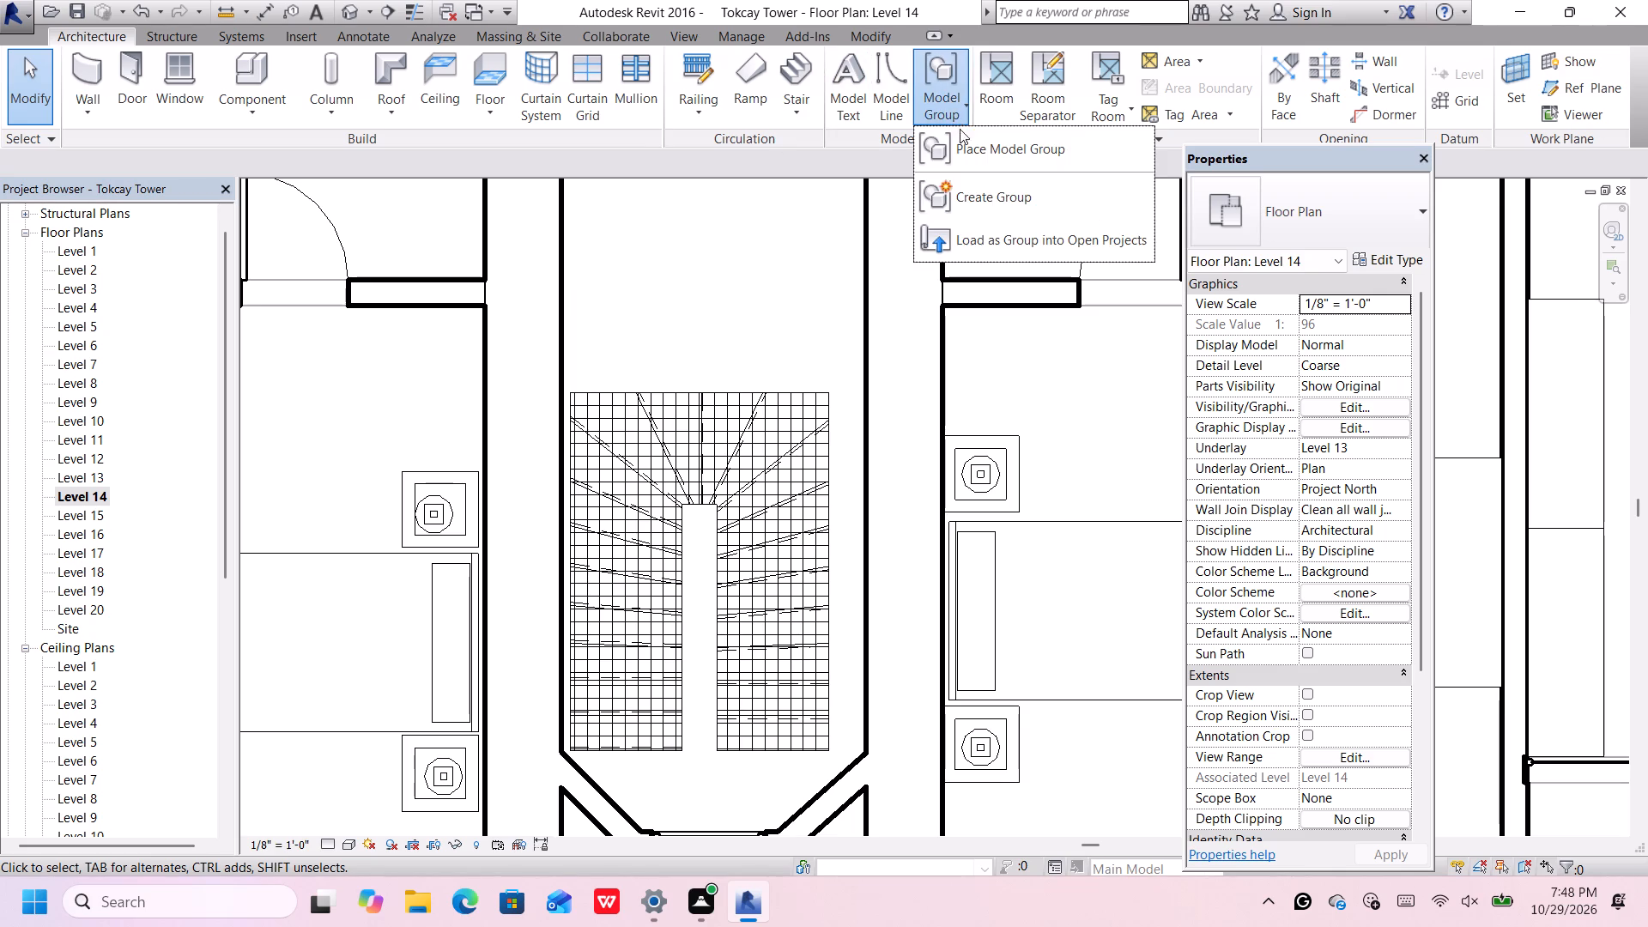
pyautogui.click(964, 144)
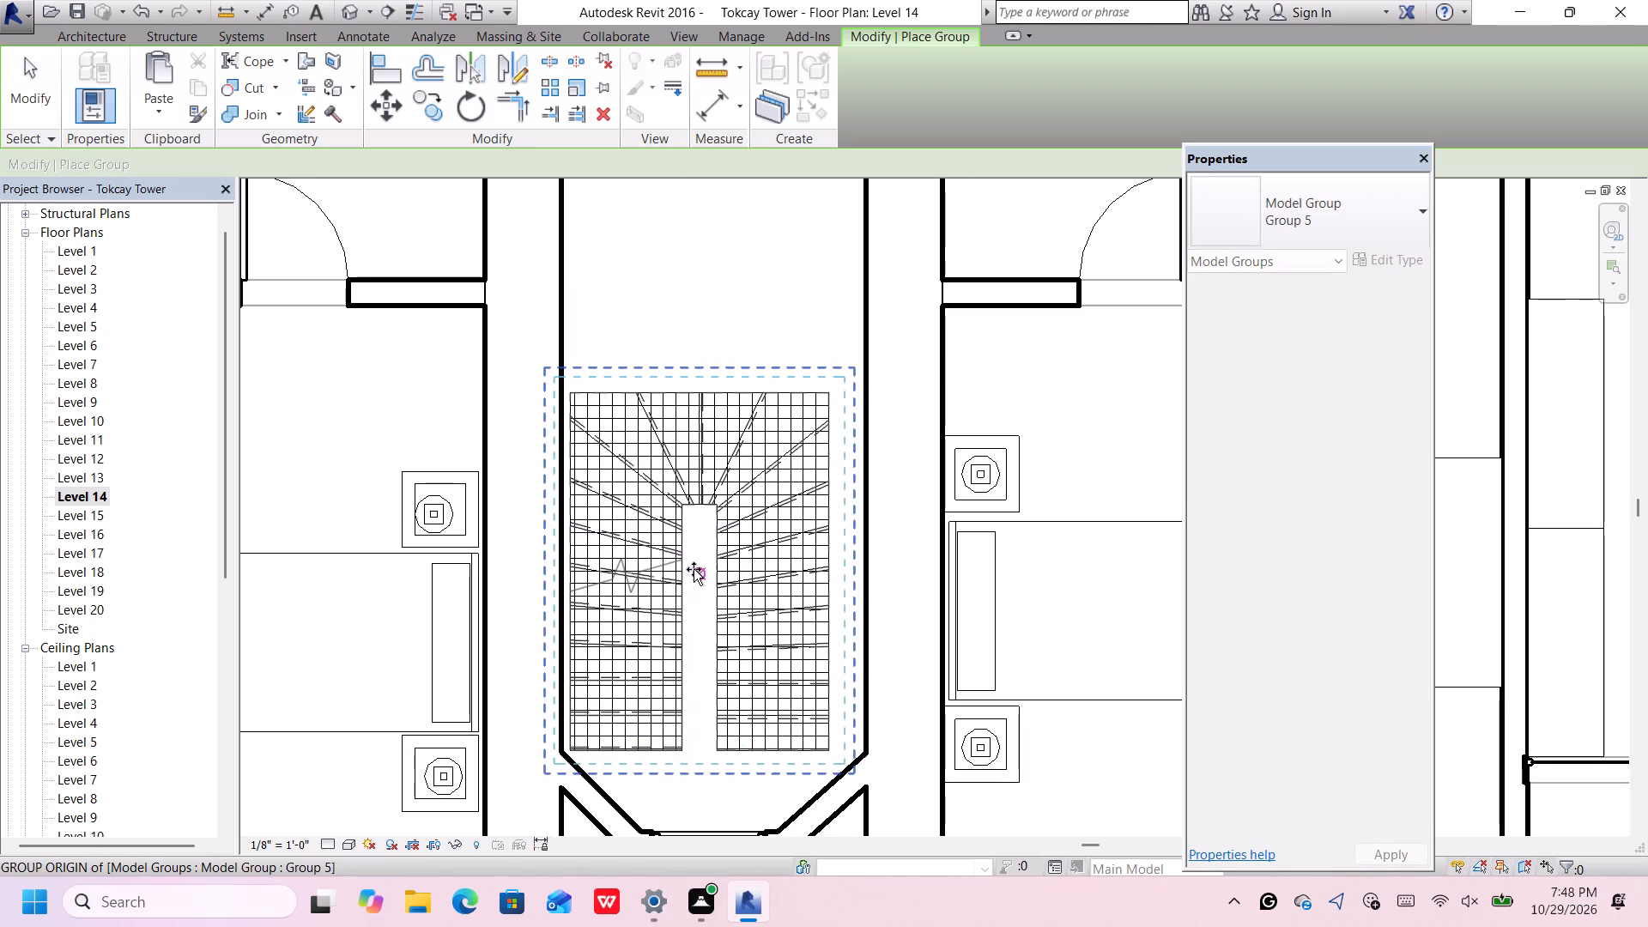
pyautogui.click(694, 569)
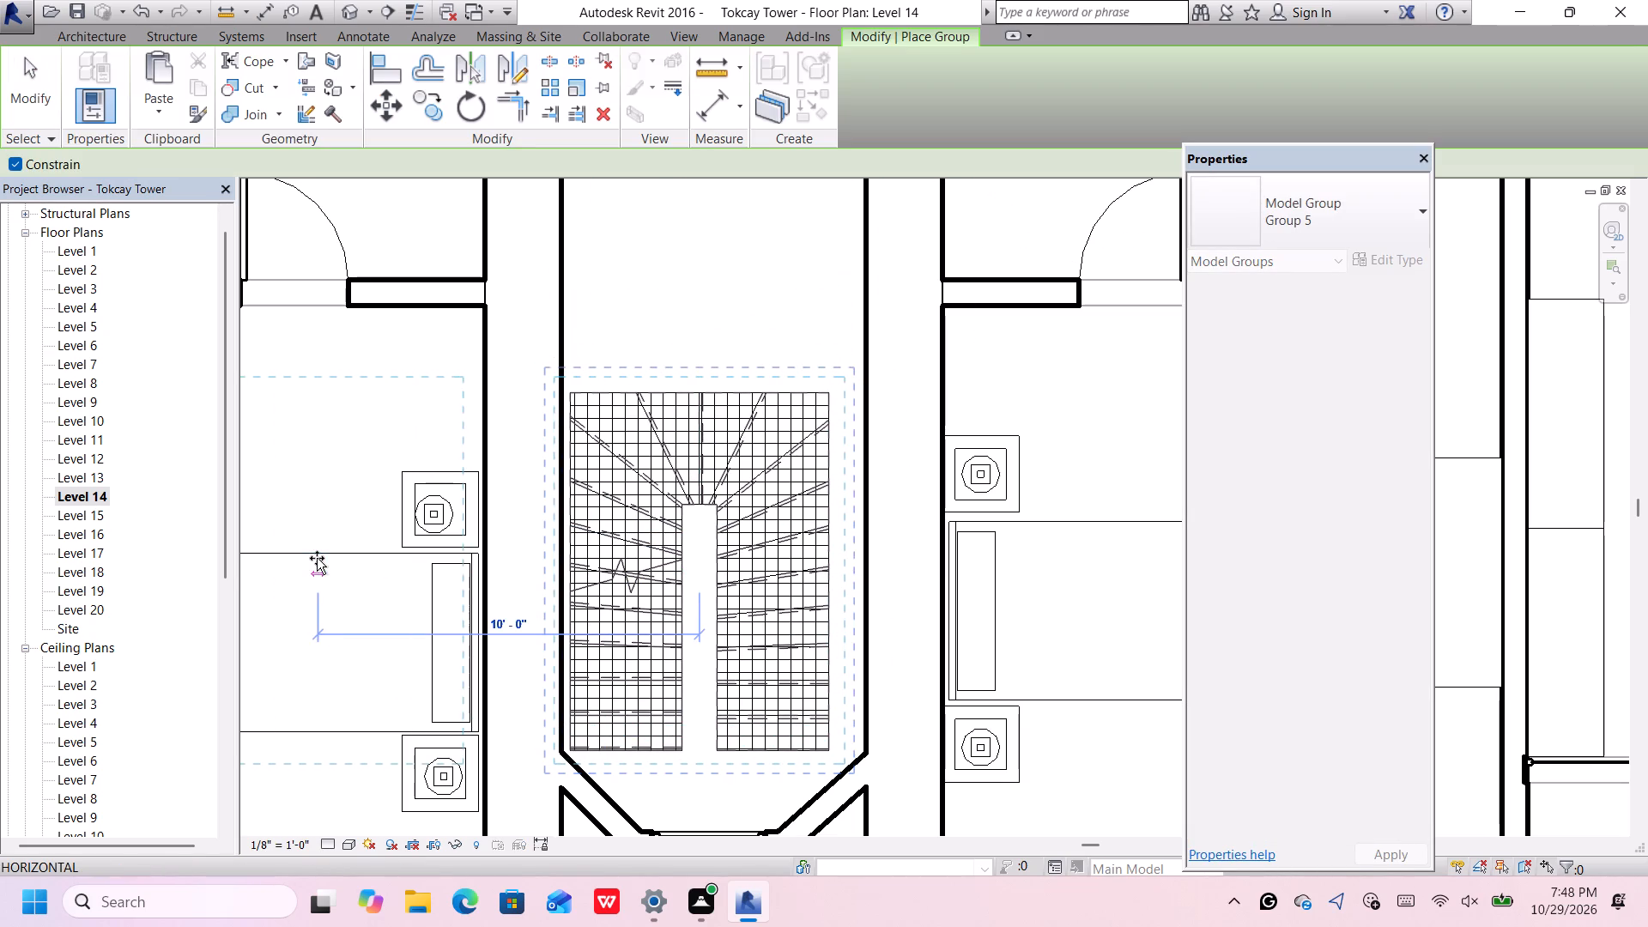
# On the Level 15 floor plan, place a Group 5 stair instance at the group origin of the stair below.
pyautogui.doubleClick(97, 515)
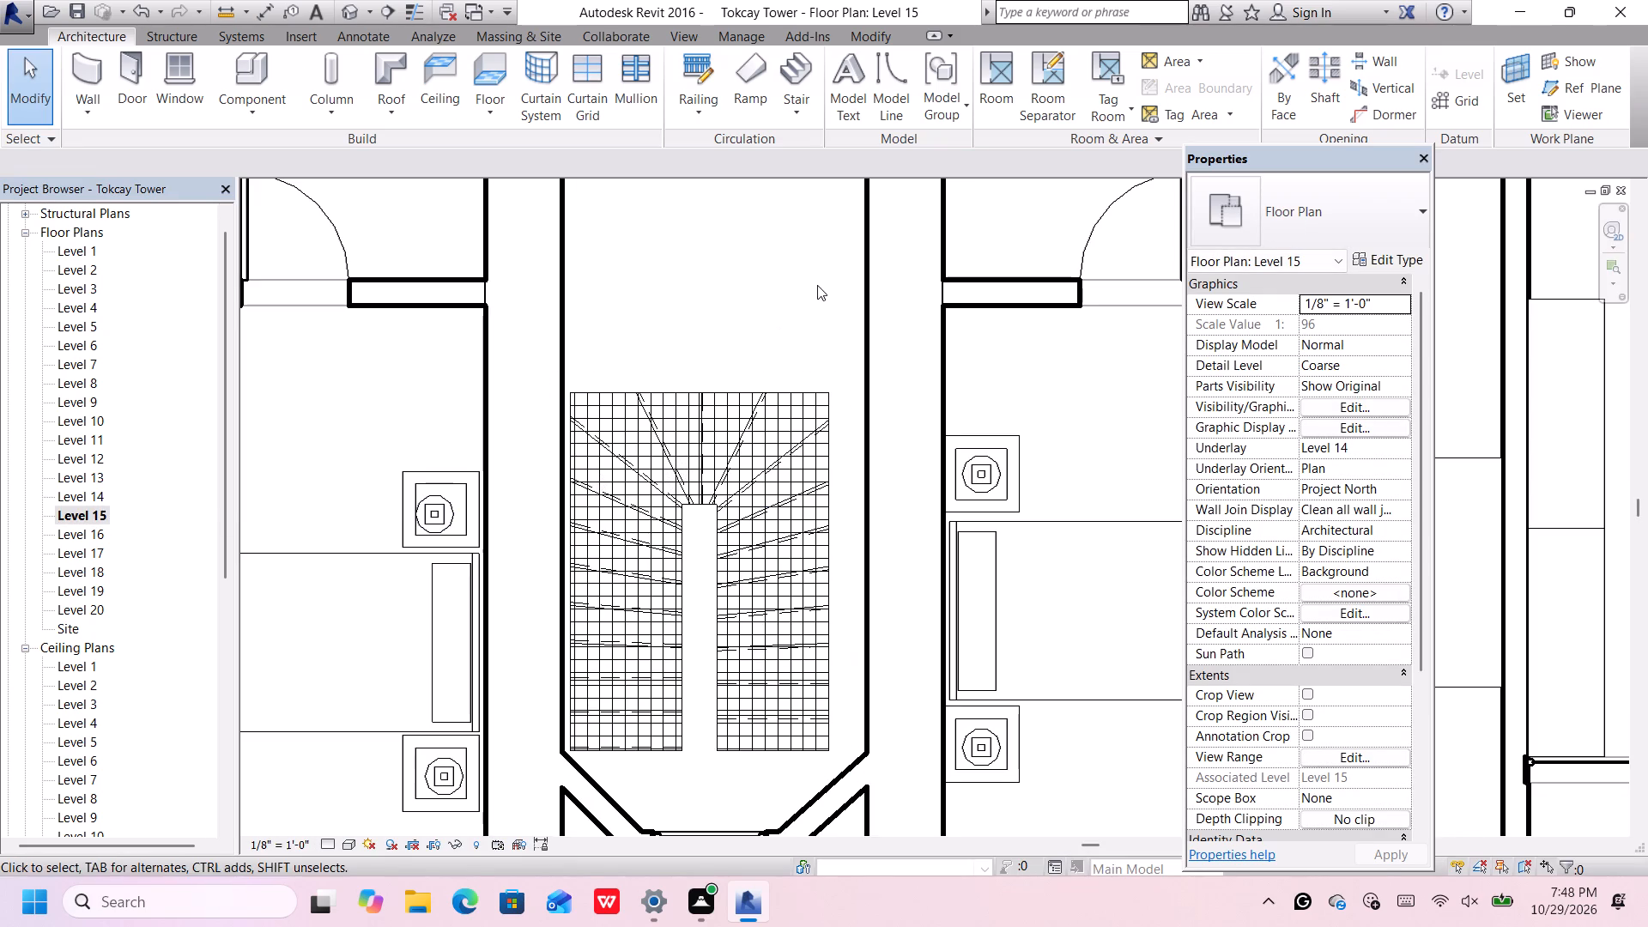
pyautogui.click(960, 118)
pyautogui.click(963, 137)
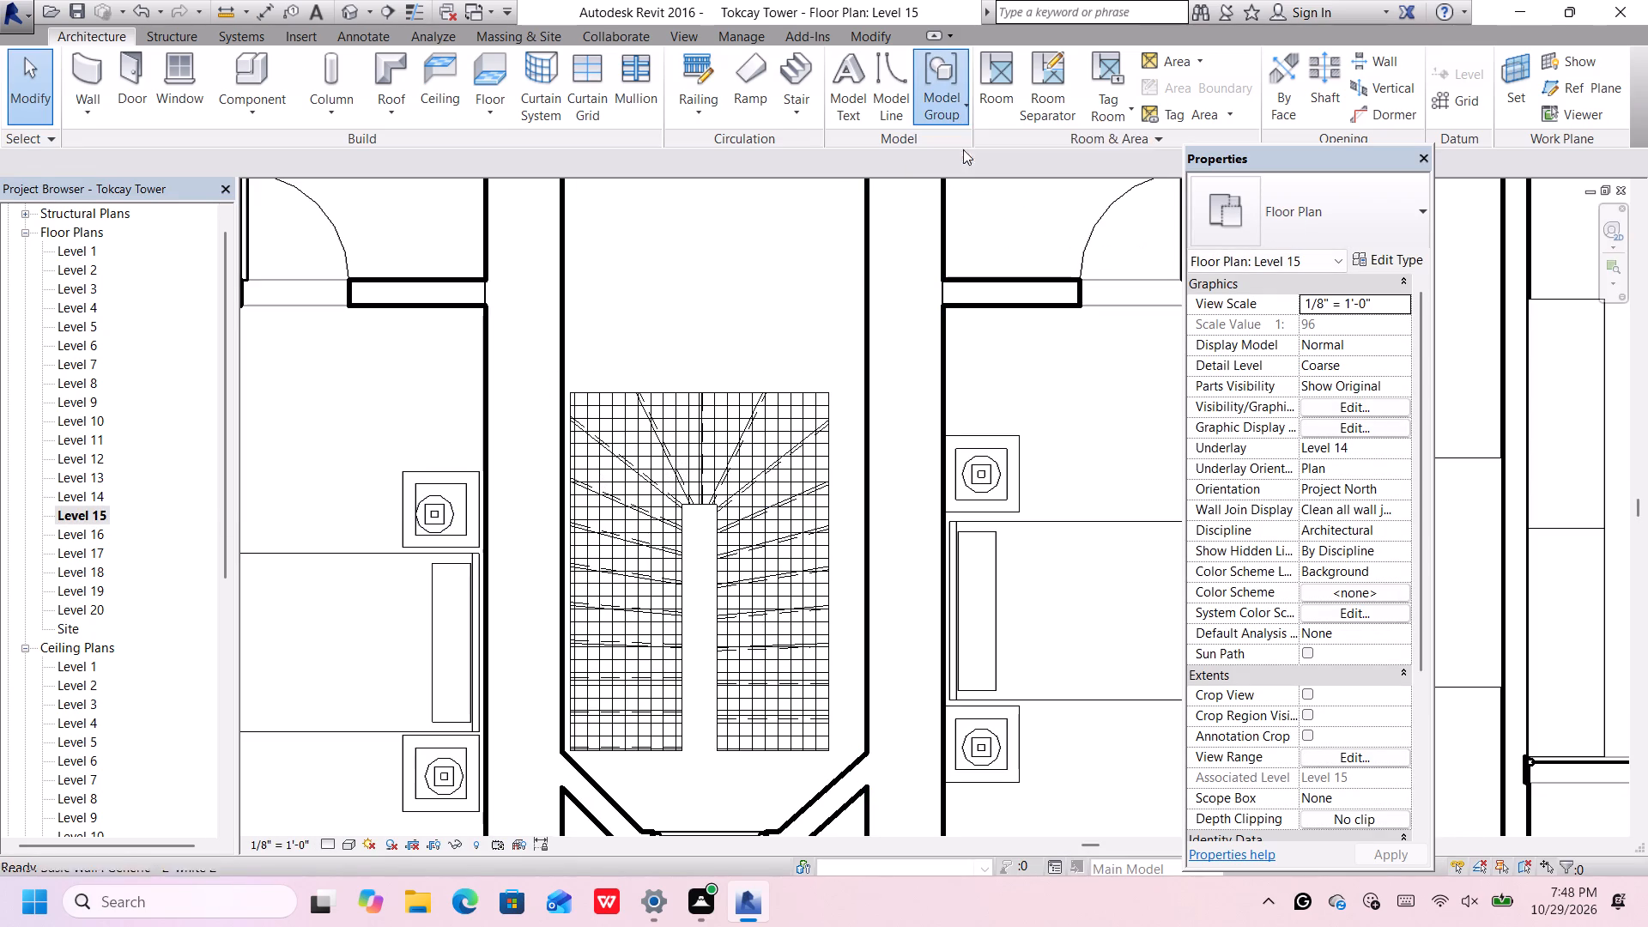
pyautogui.click(693, 572)
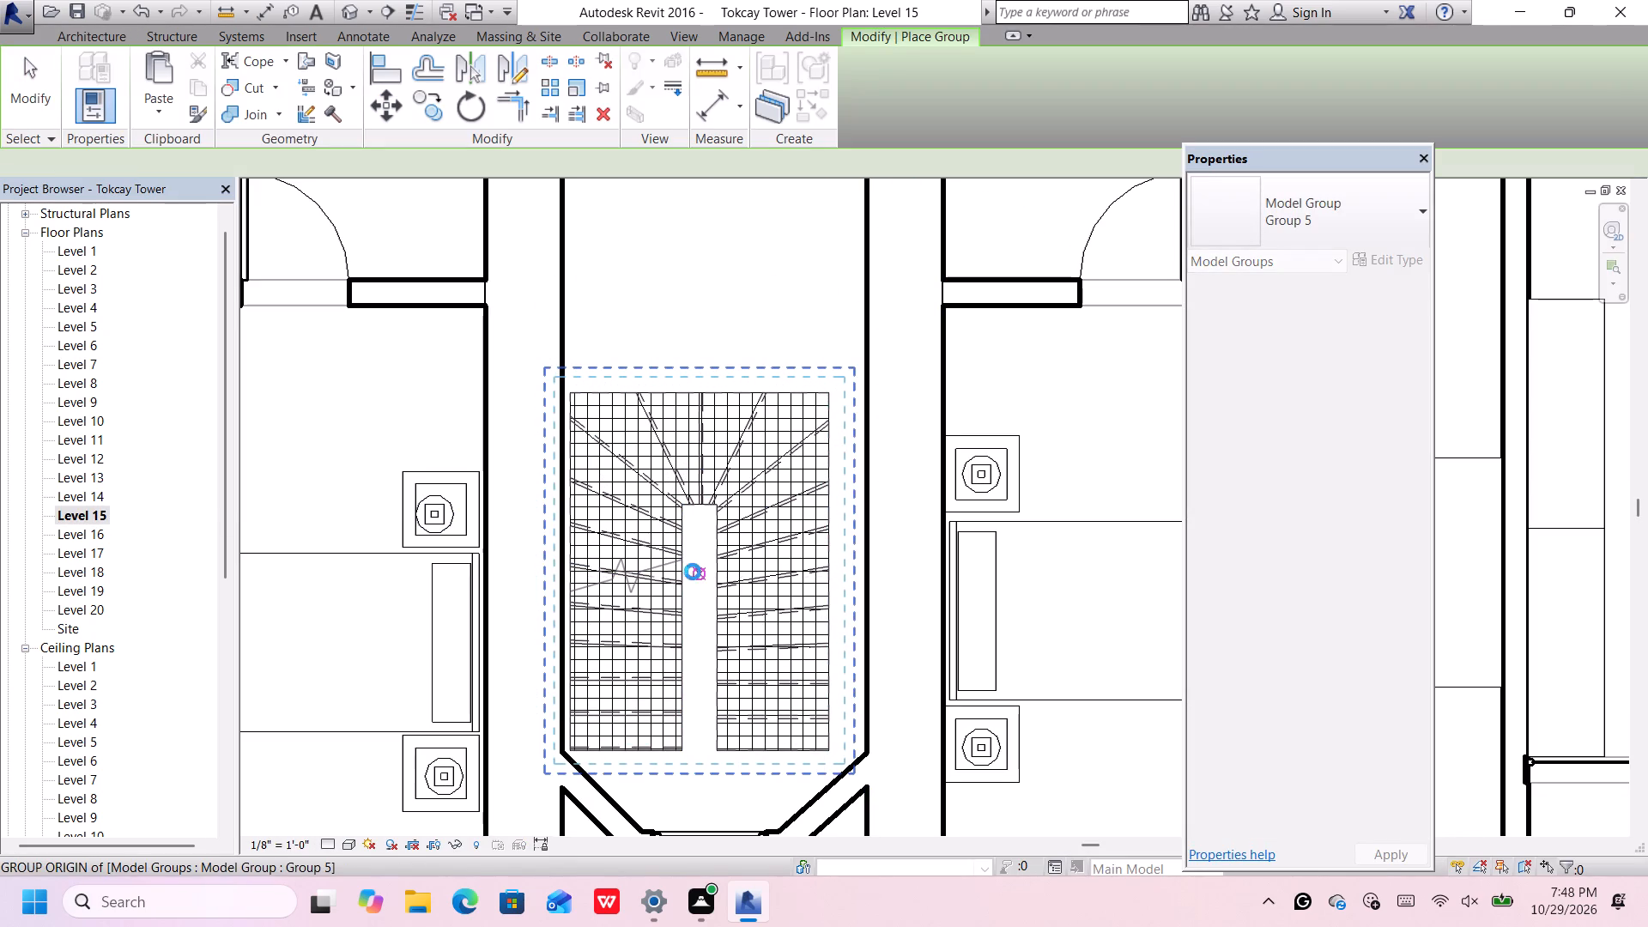
# On the Level 16 floor plan, place a Group 5 stair instance at the group origin of the stair below.
pyautogui.doubleClick(91, 532)
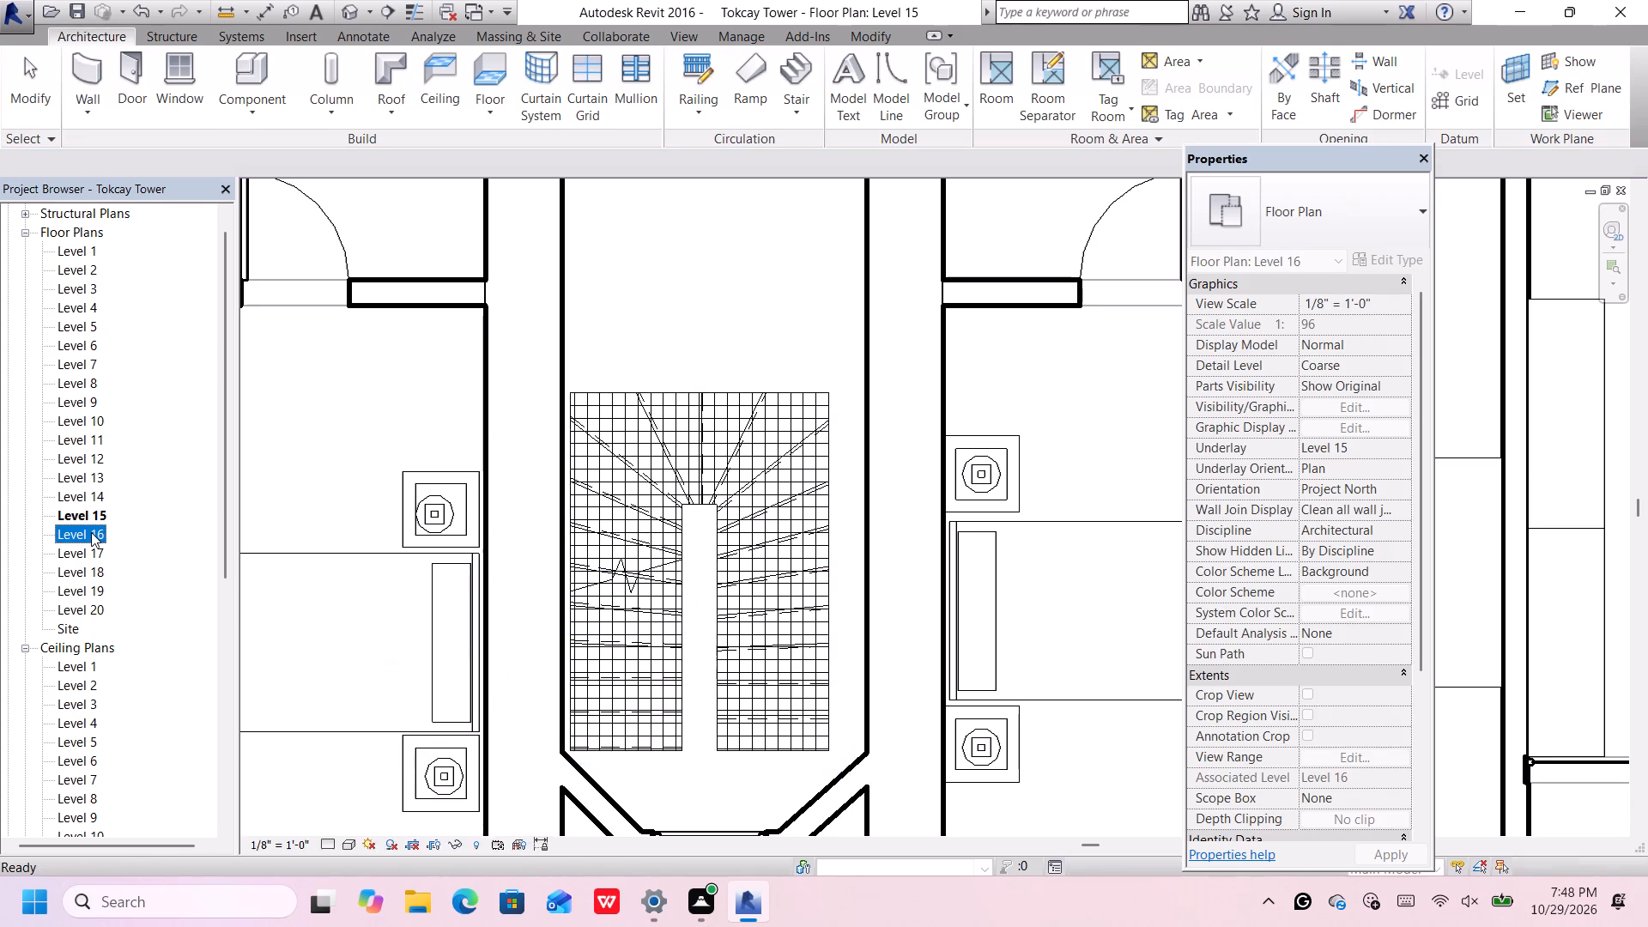
pyautogui.click(960, 121)
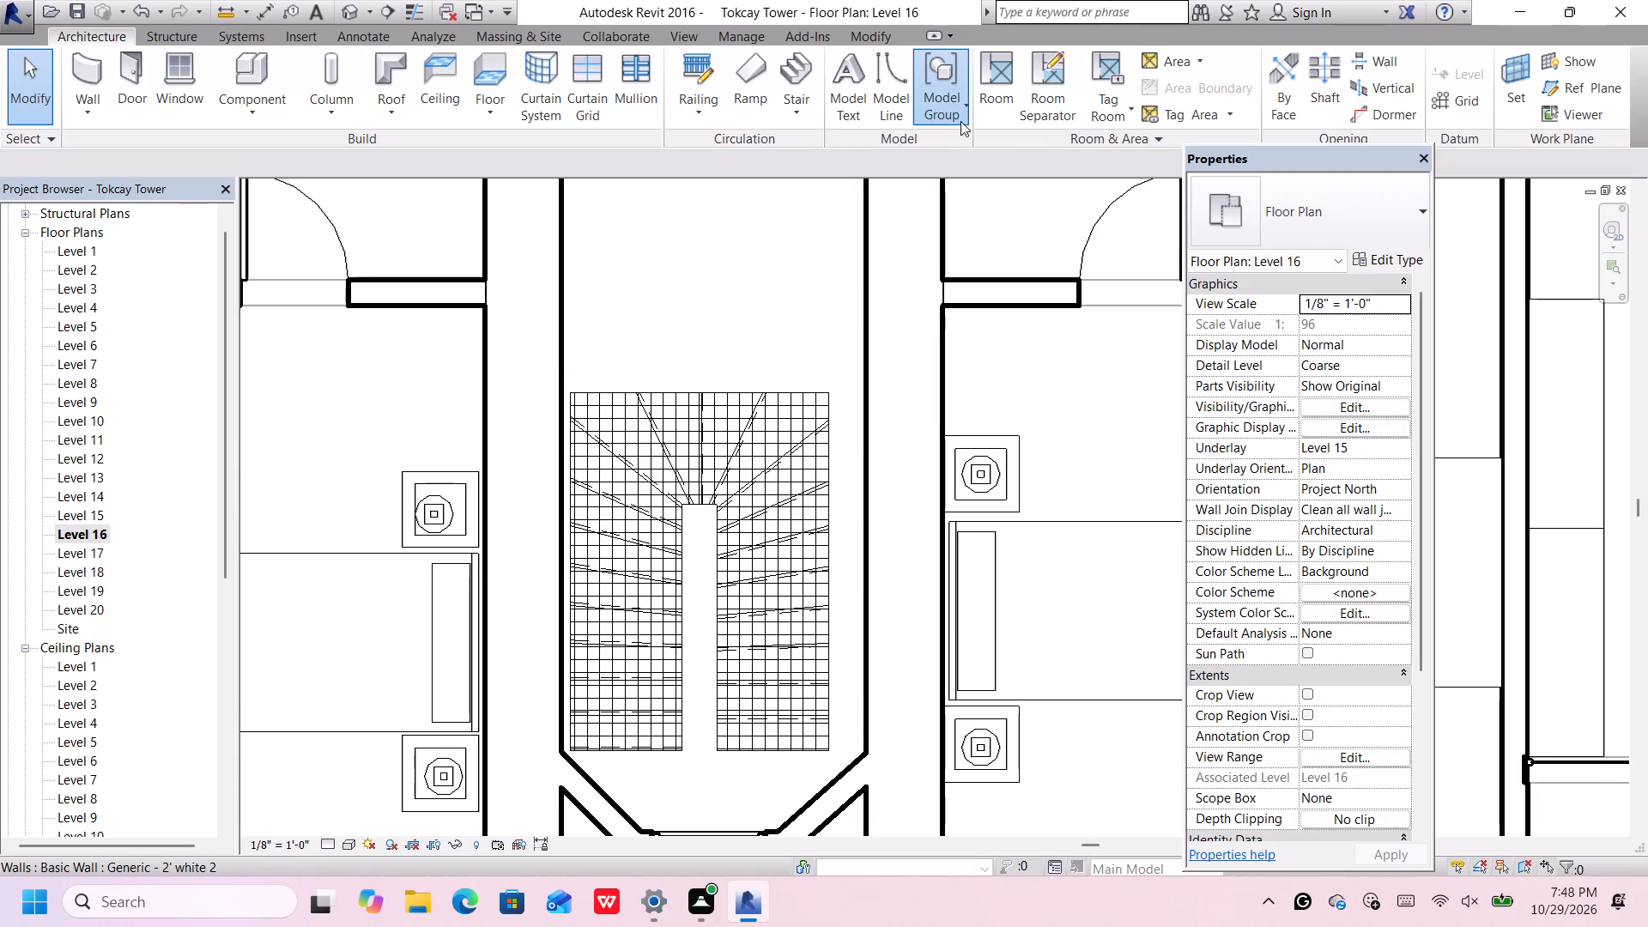
pyautogui.click(963, 148)
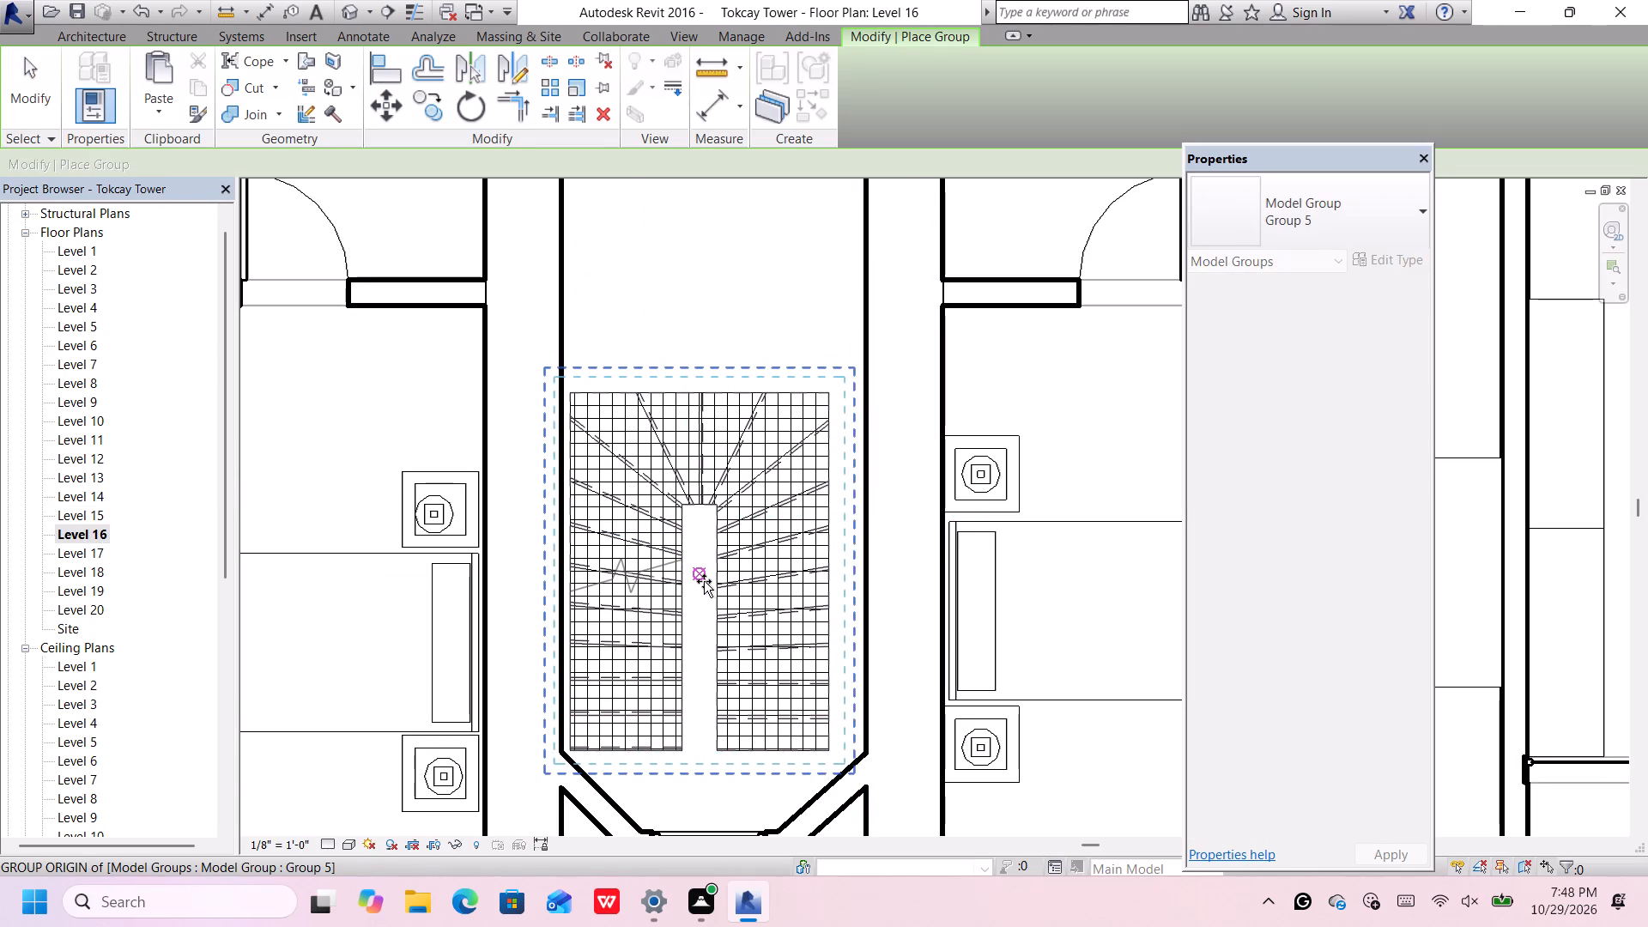
pyautogui.click(704, 581)
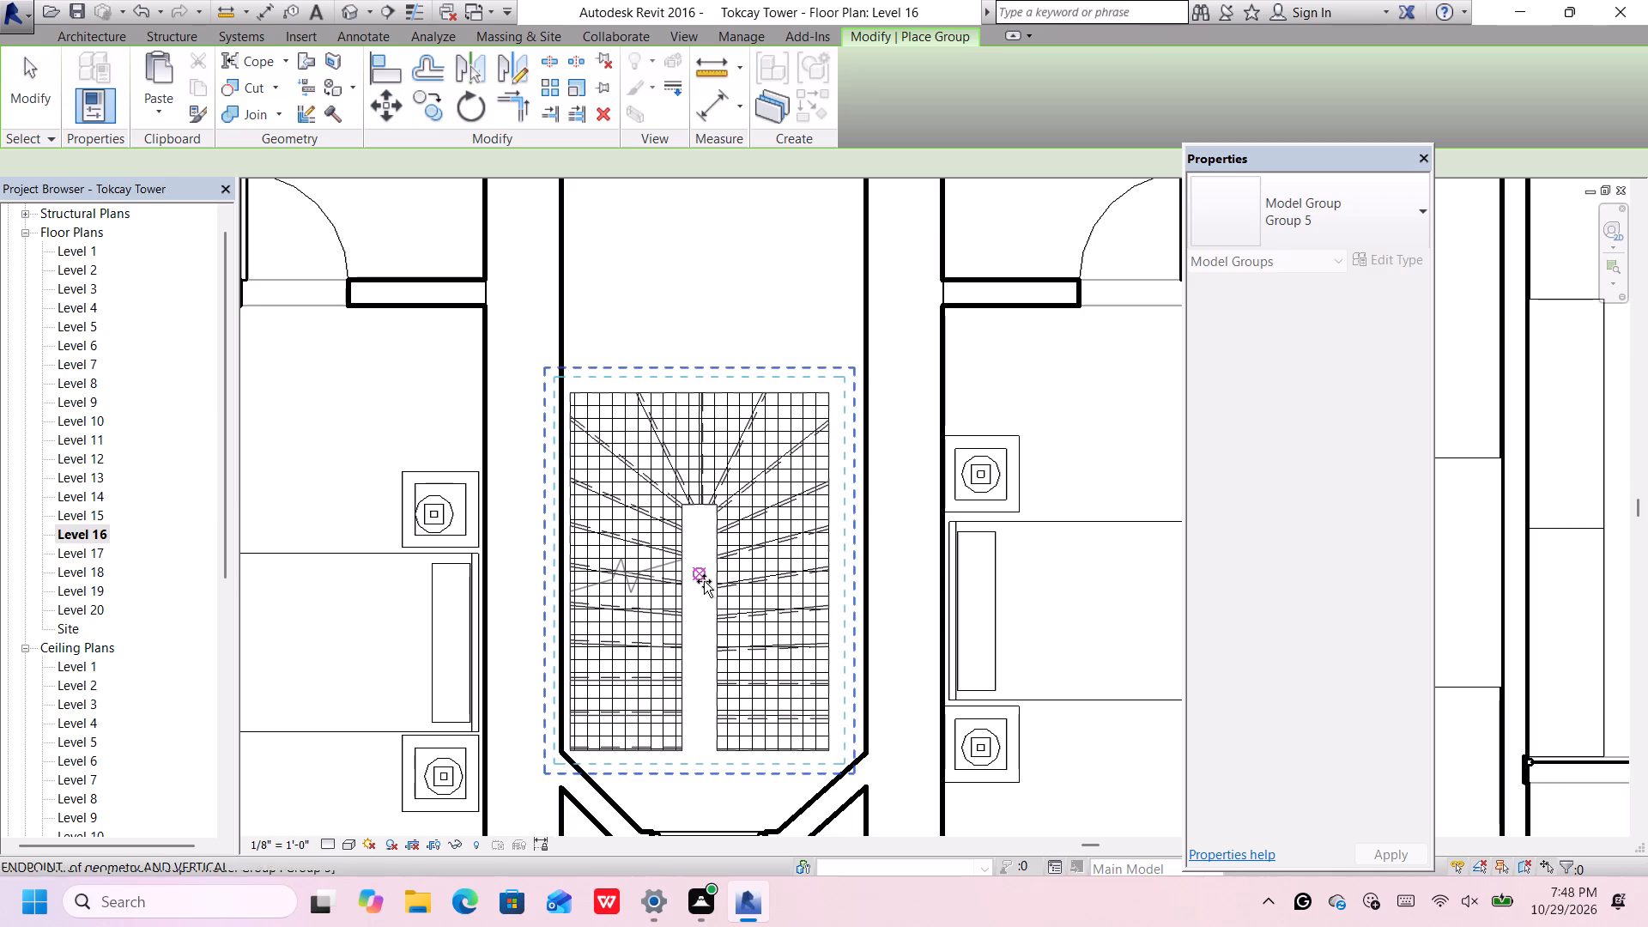
# Examine the stair shaft on the Level 17 floor plan and its upper end in the 3D view.
pyautogui.click(86, 551)
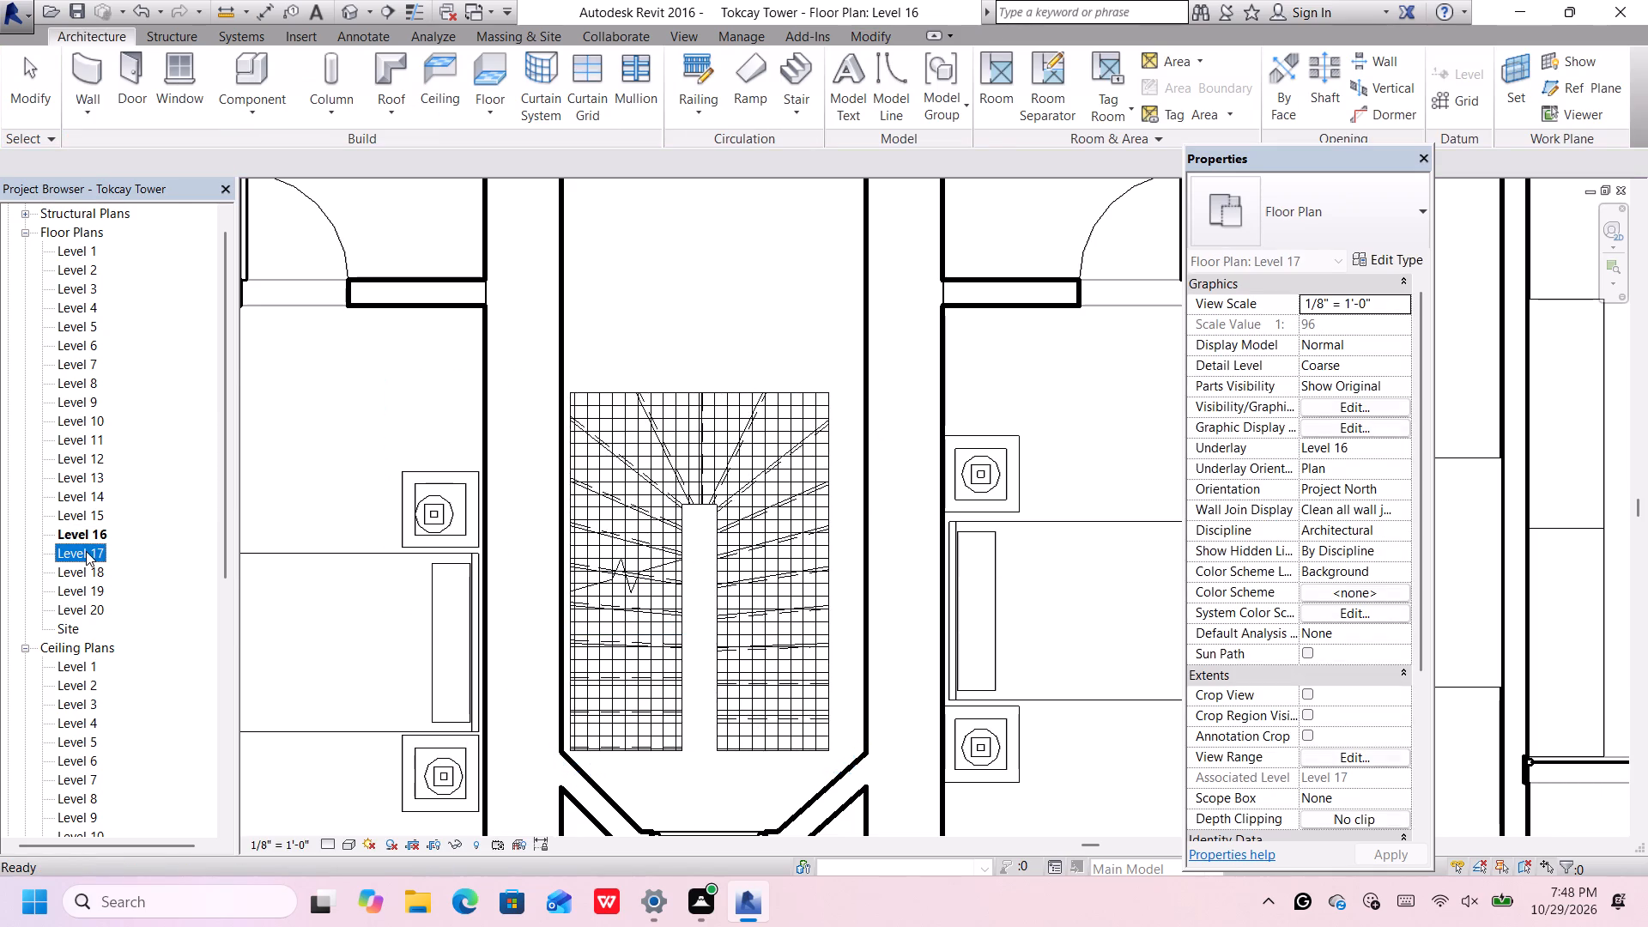
pyautogui.click(86, 551)
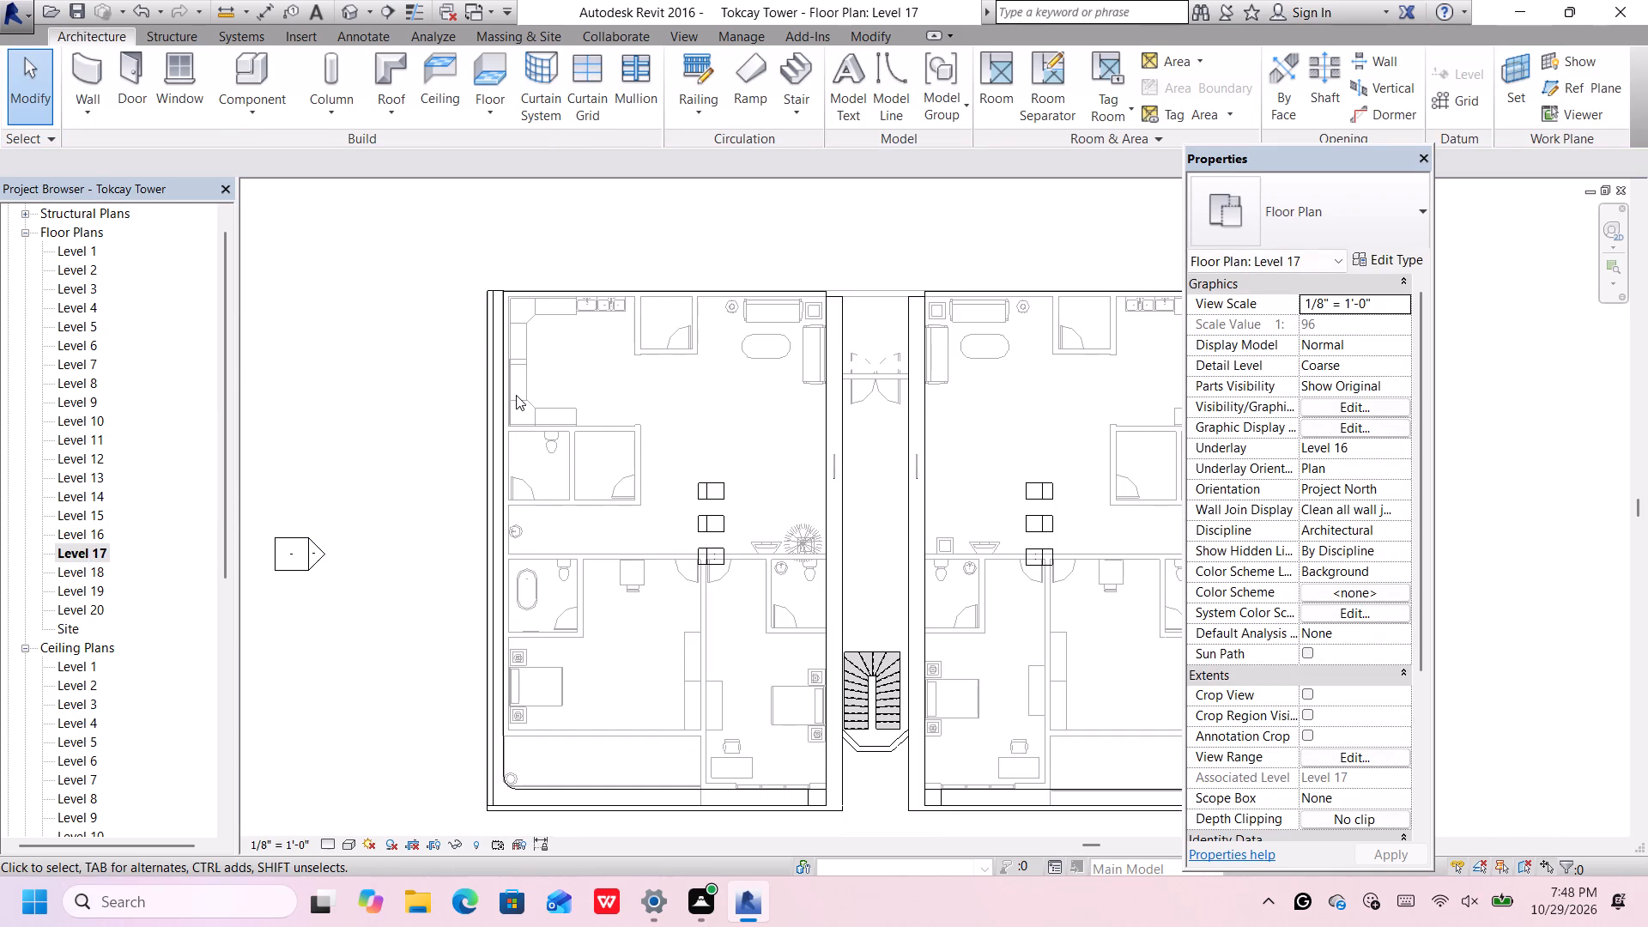
pyautogui.scroll(-1, 471, 376)
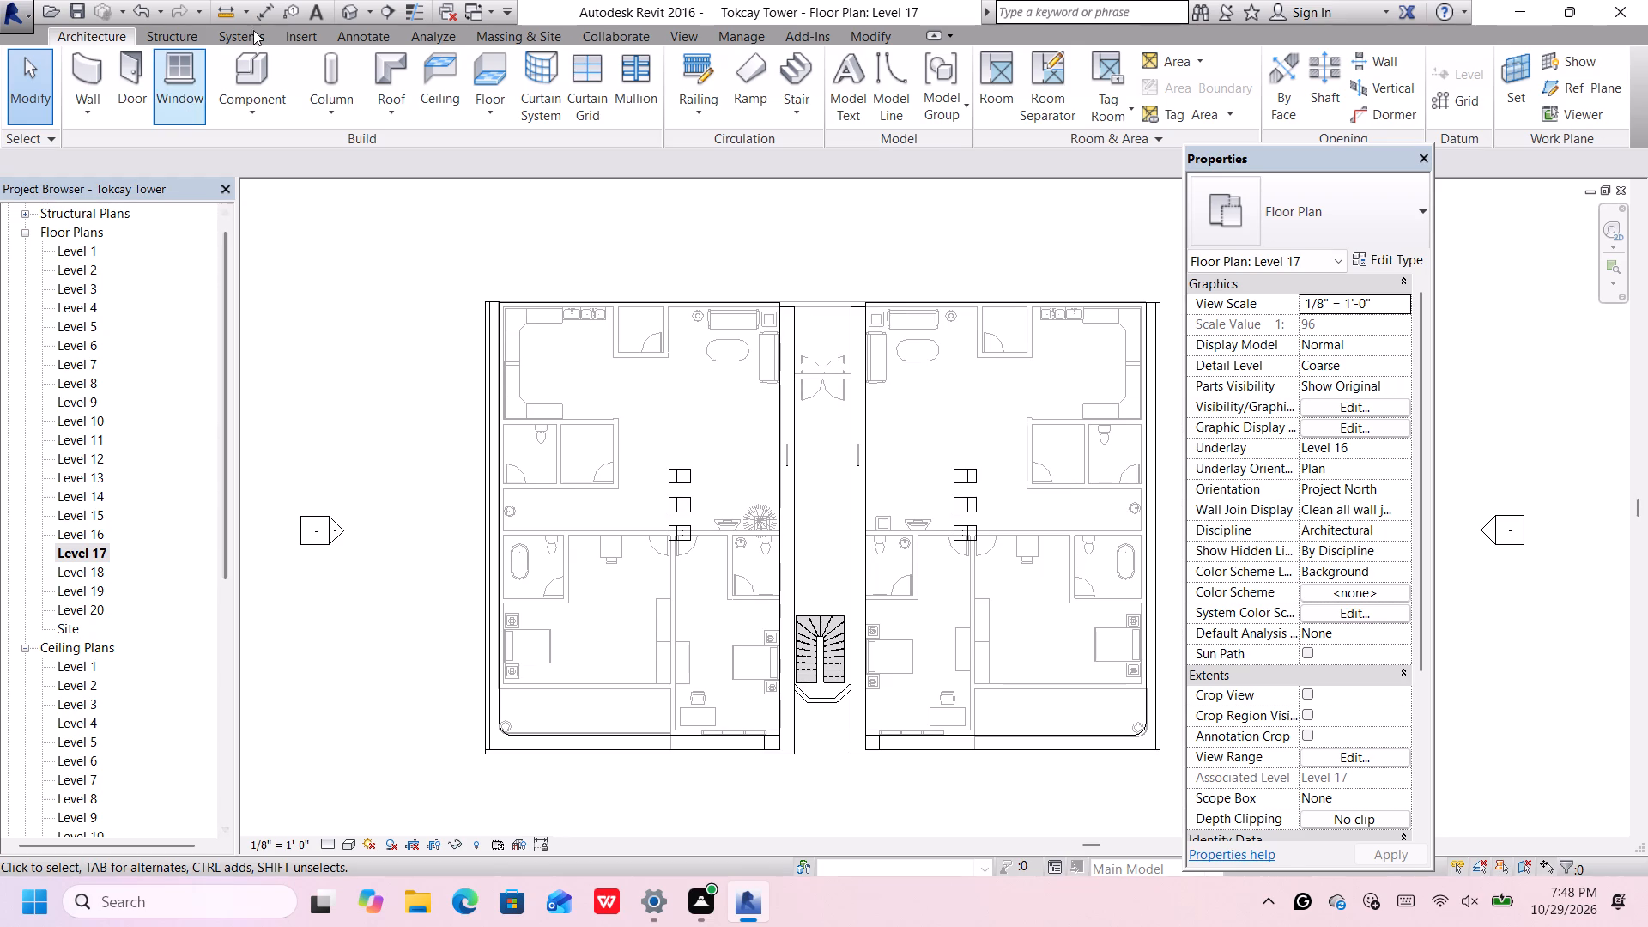
pyautogui.click(349, 4)
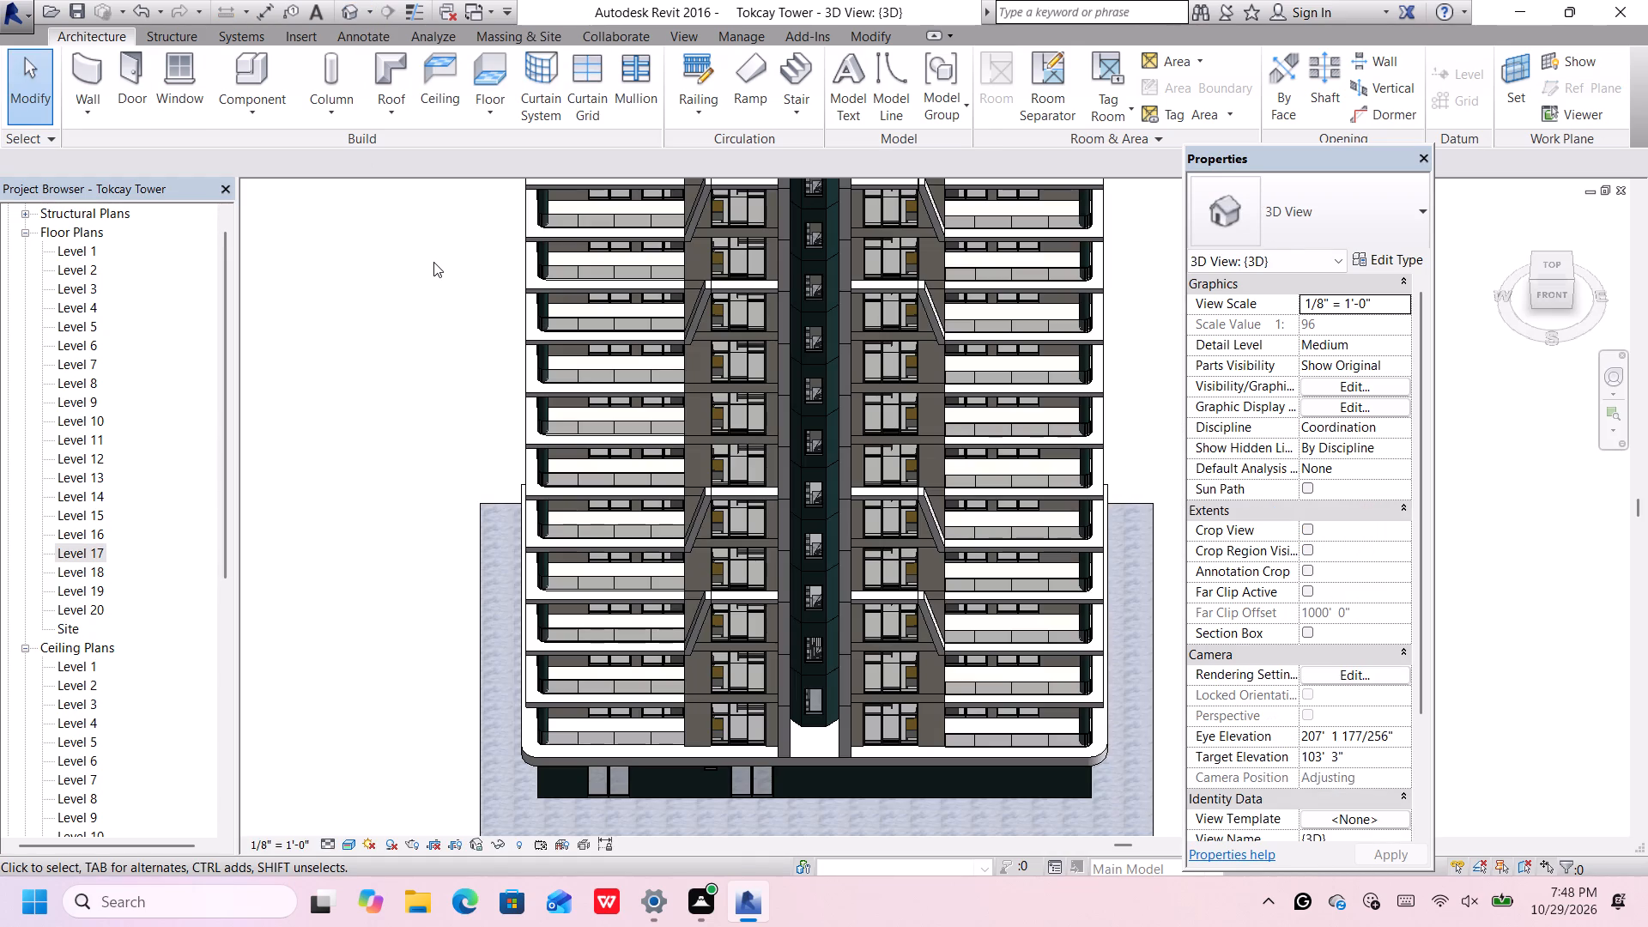
pyautogui.scroll(-3, 433, 265)
pyautogui.moveTo(439, 282); pyautogui.dragTo(470, 454, button='middle')
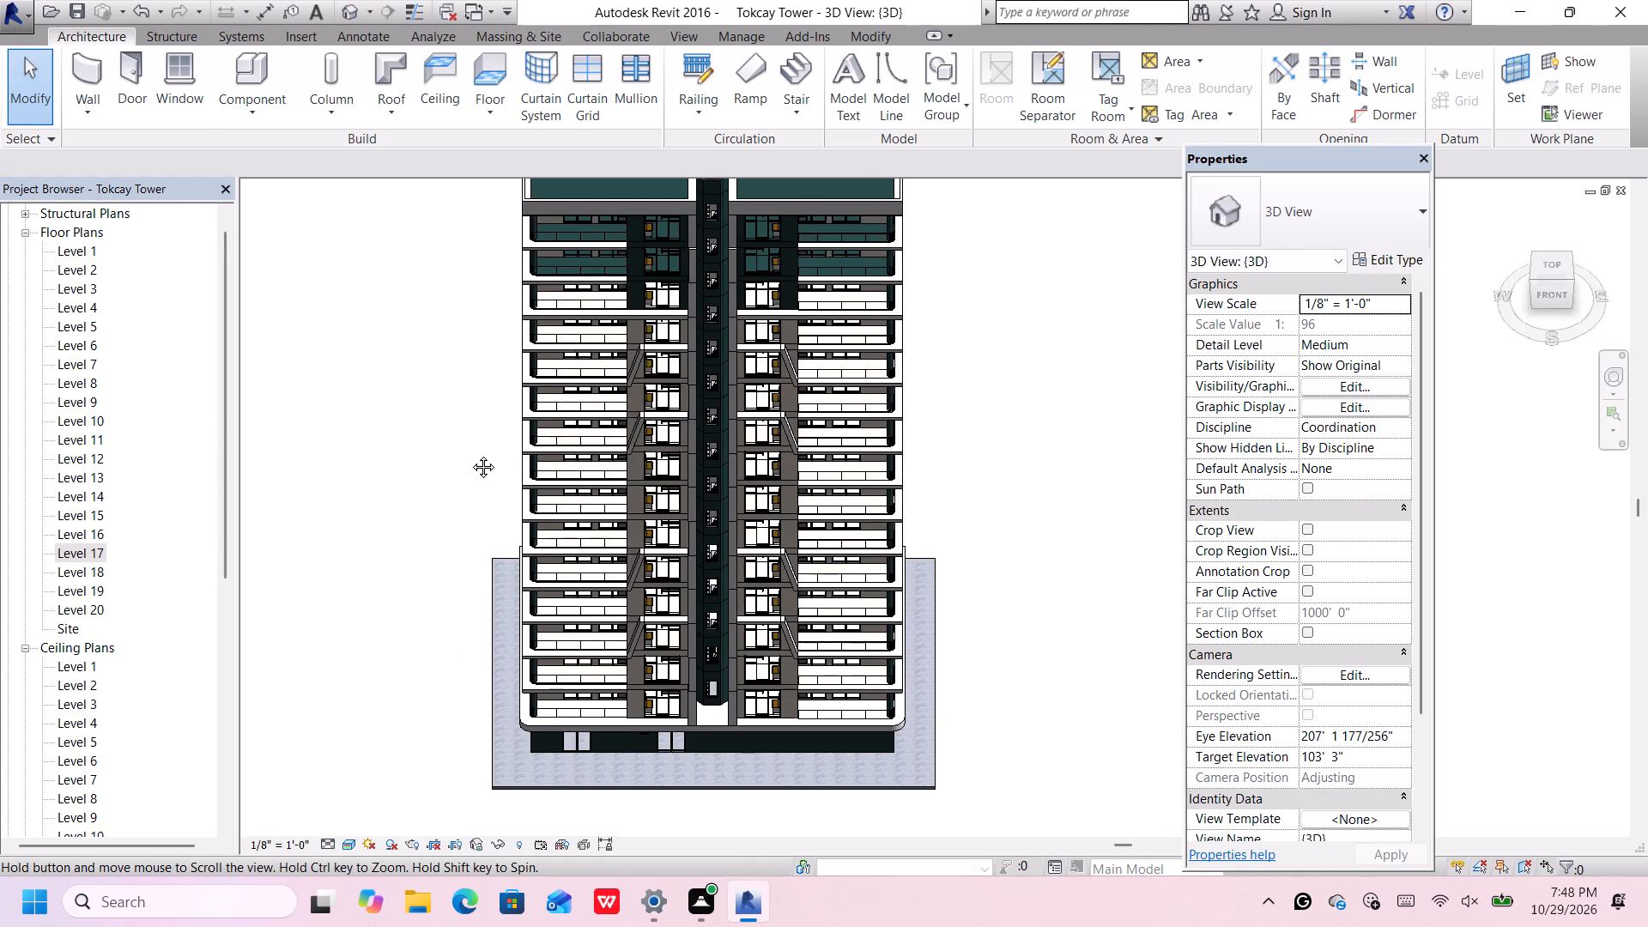
pyautogui.moveTo(470, 454); pyautogui.dragTo(470, 547, button='middle')
pyautogui.scroll(3, 700, 229)
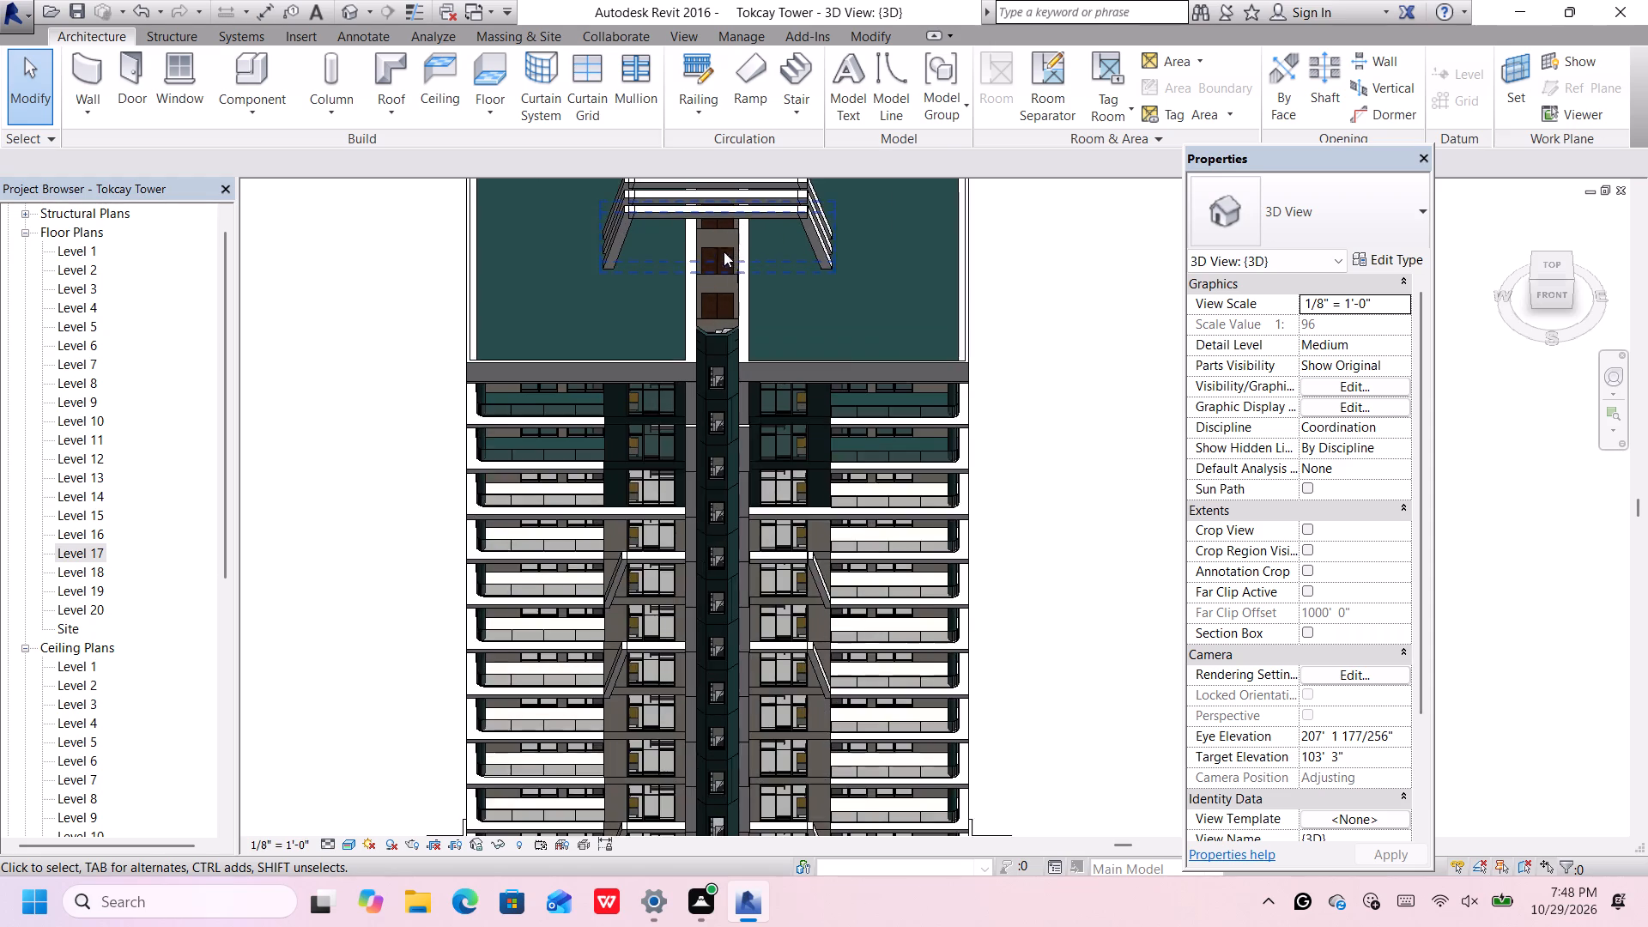
pyautogui.scroll(5, 721, 261)
pyautogui.scroll(6, 710, 358)
pyautogui.scroll(-2, 712, 363)
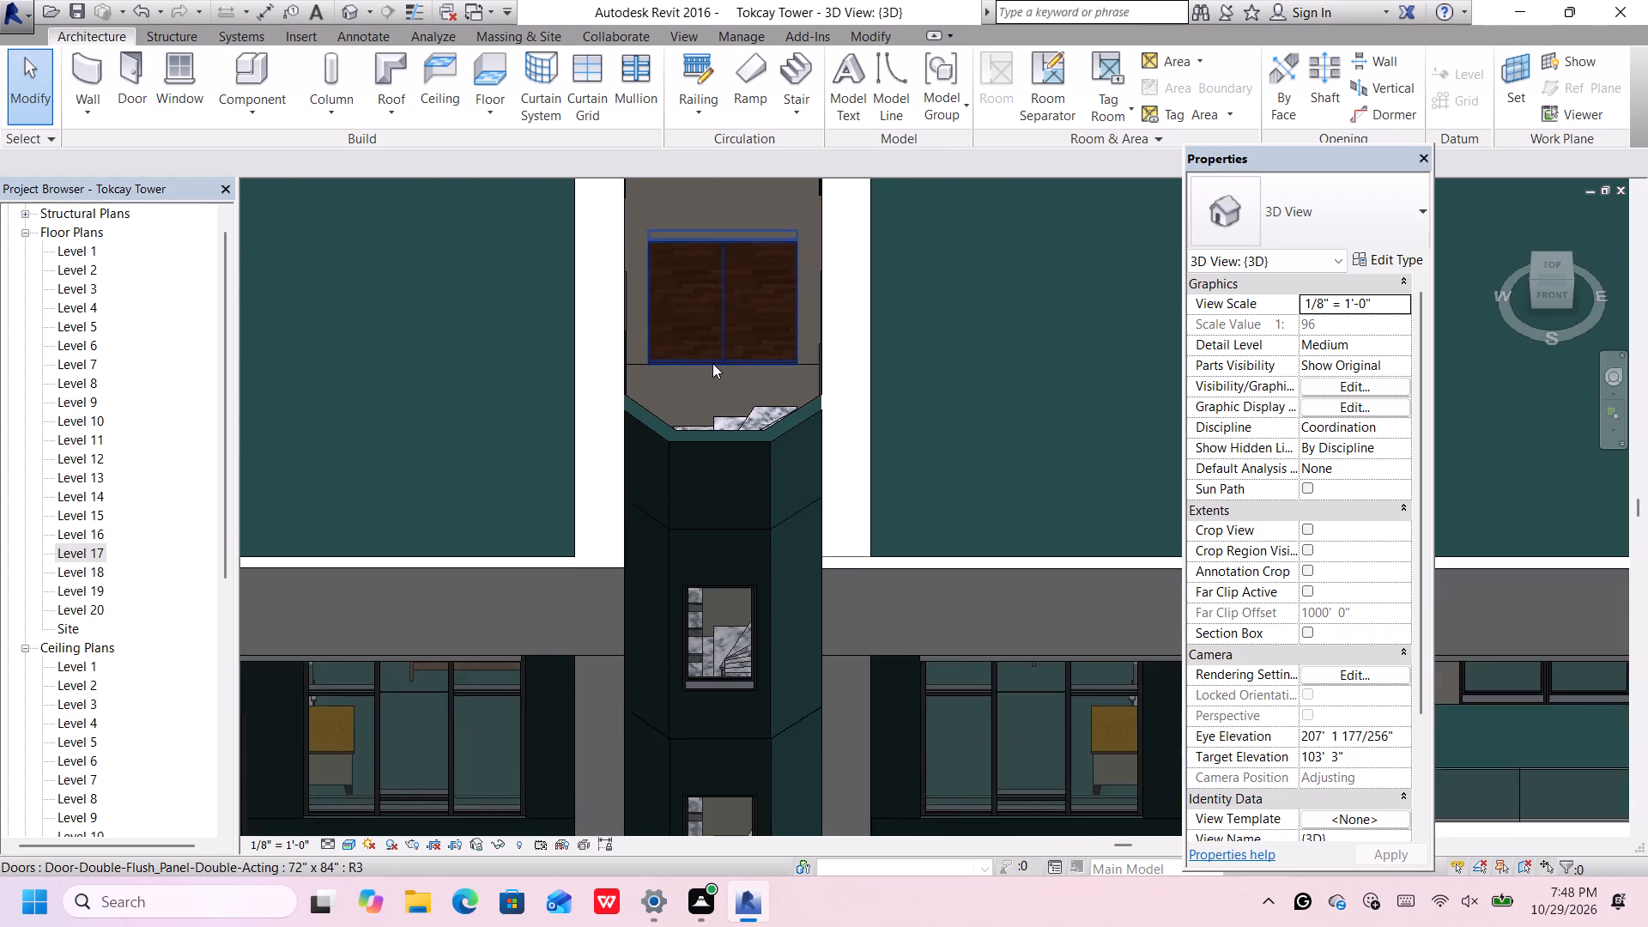
pyautogui.scroll(-5, 712, 363)
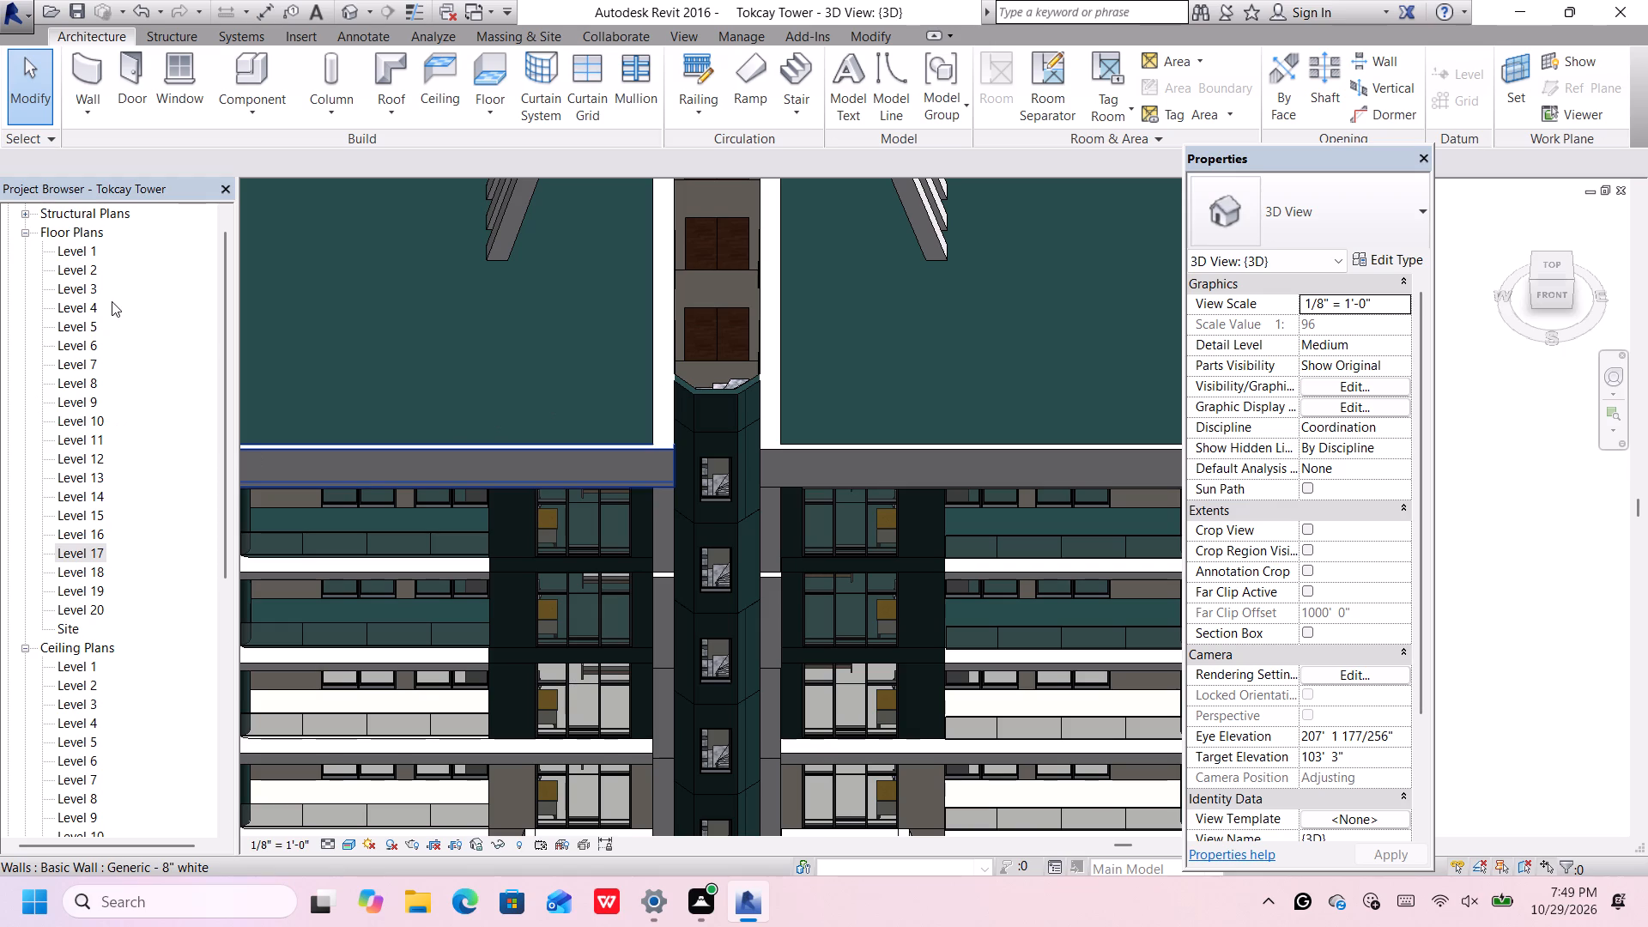
# Examine the Level 3 floor plan's stair shaft and corridor, comparing it with the Level 4 floor plan.
pyautogui.doubleClick(79, 289)
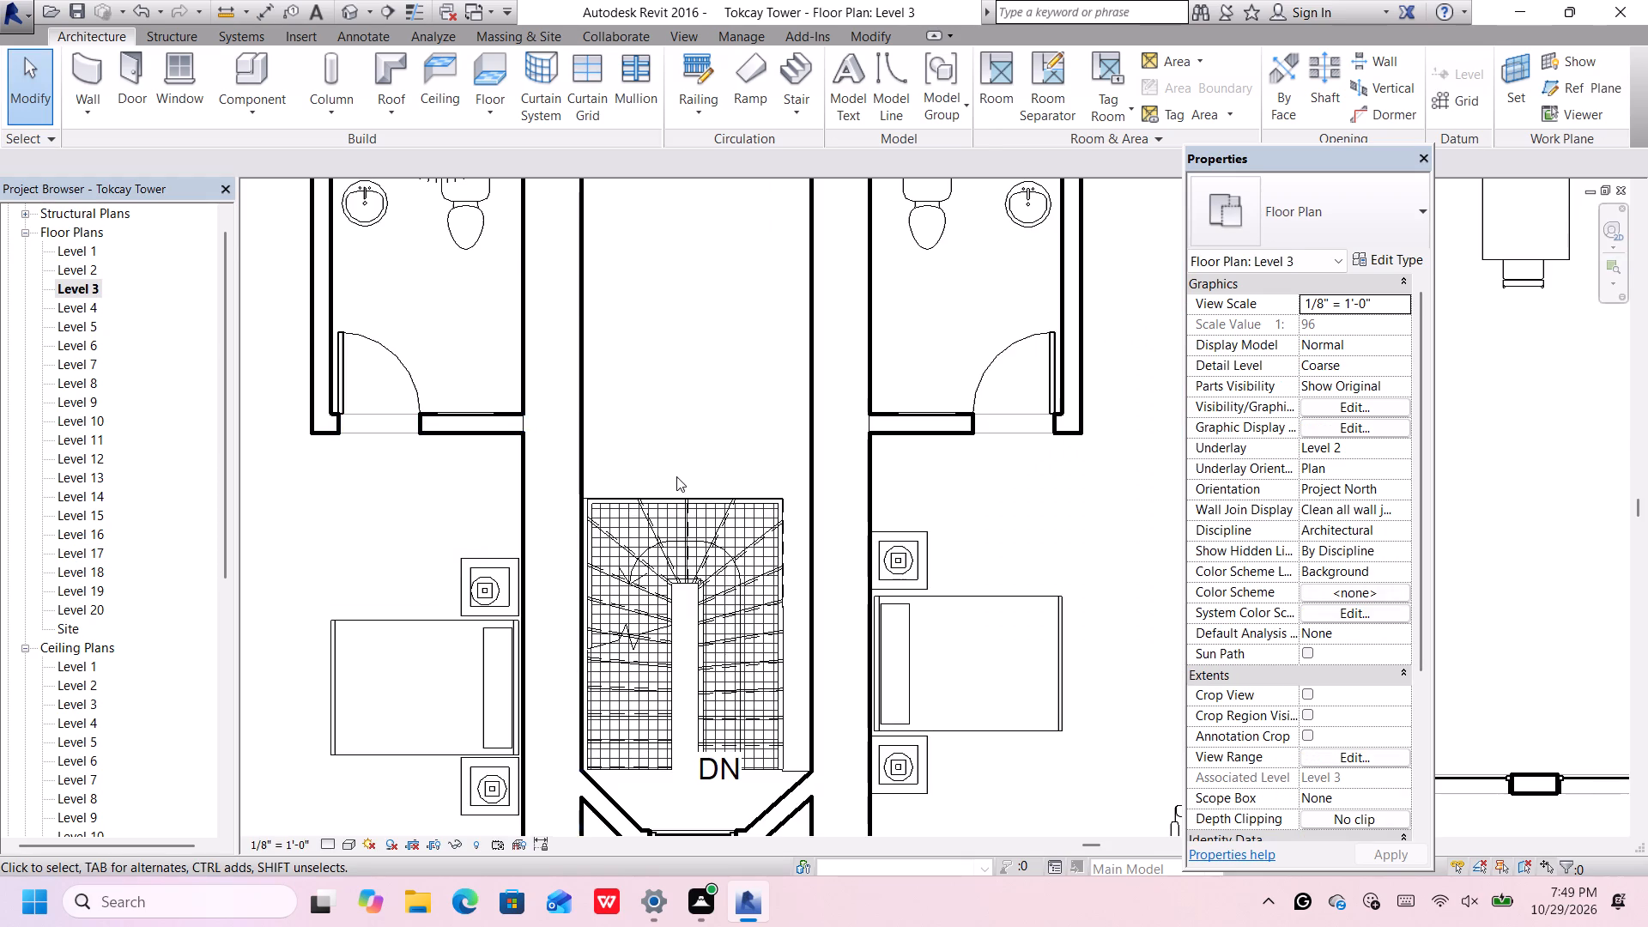
pyautogui.scroll(-9, 676, 476)
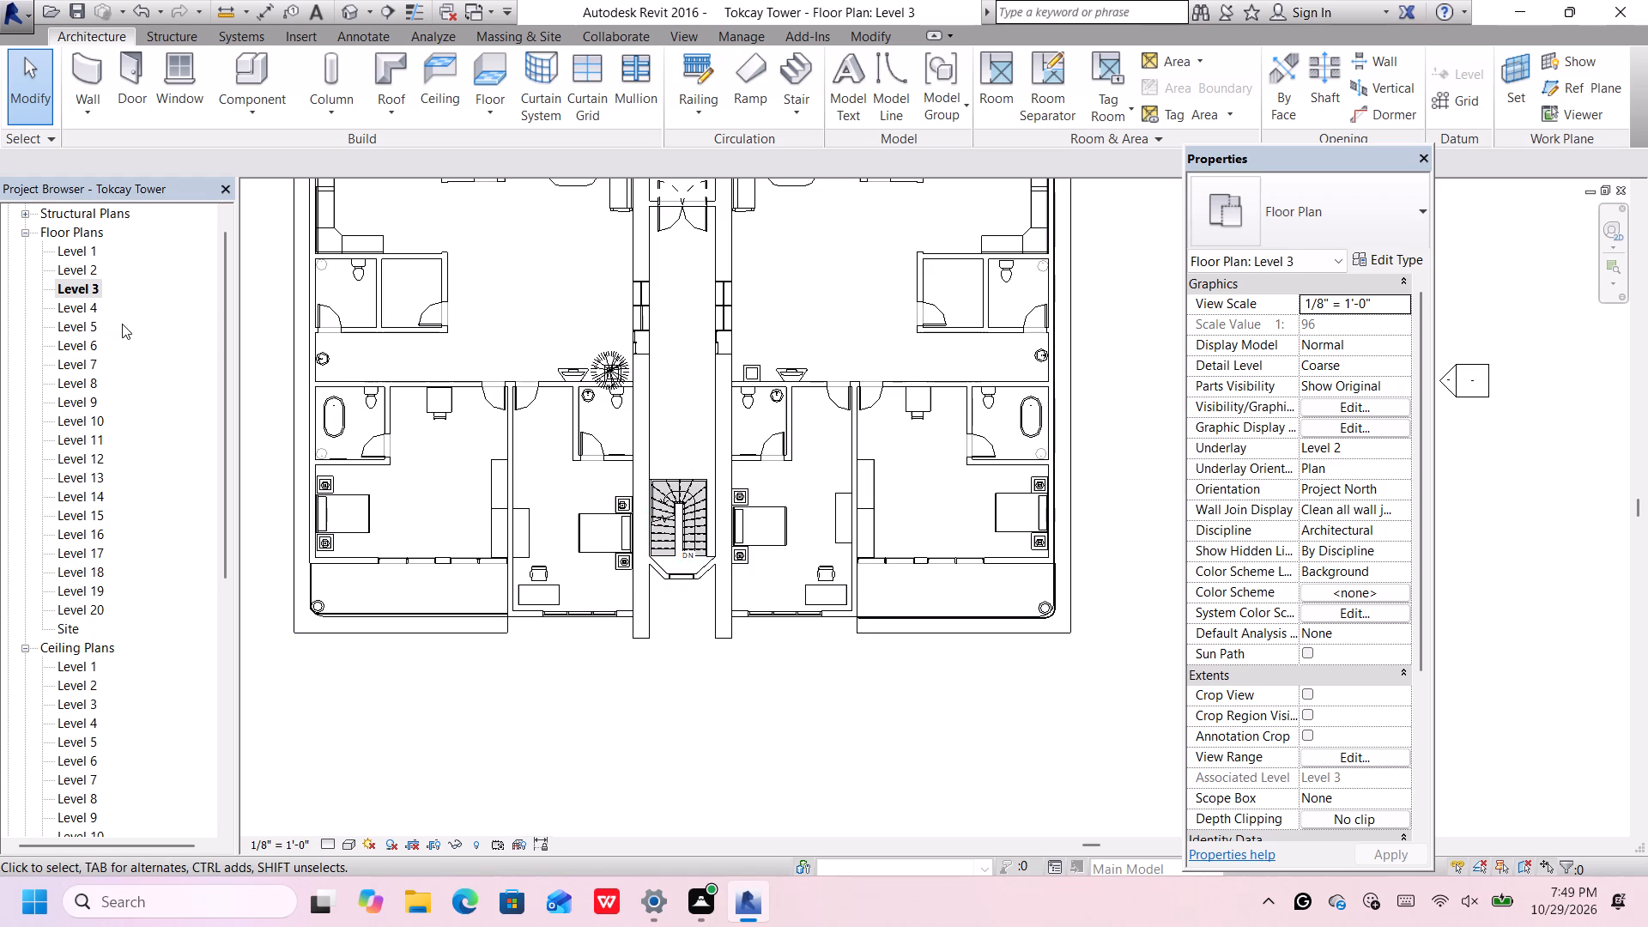
pyautogui.doubleClick(82, 305)
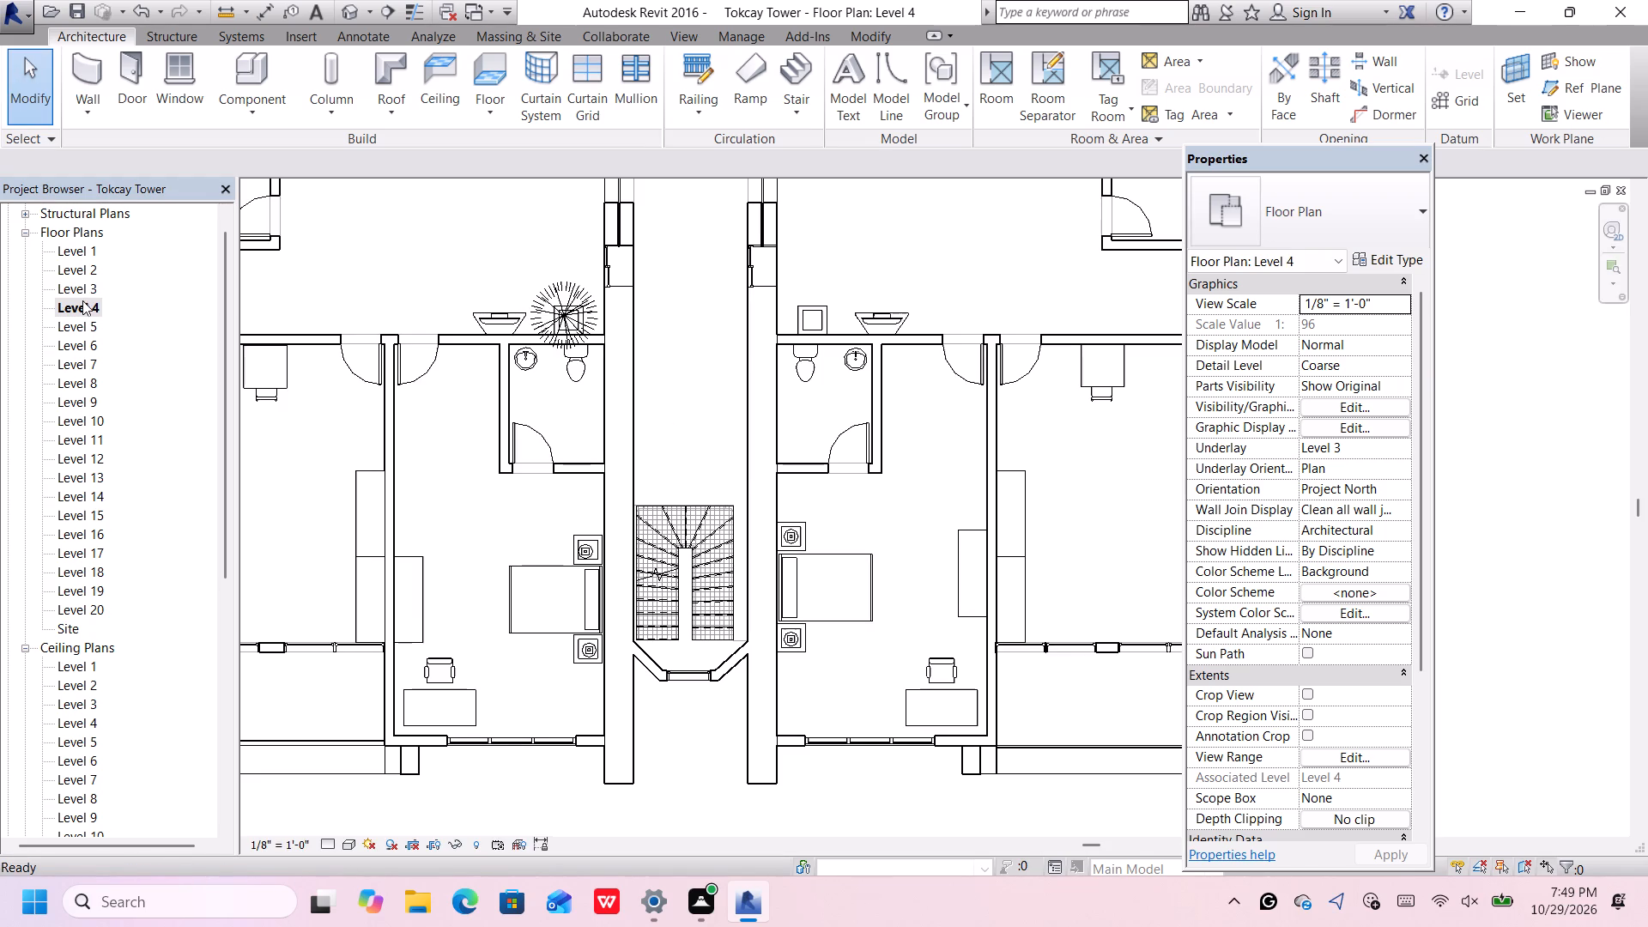
pyautogui.doubleClick(85, 289)
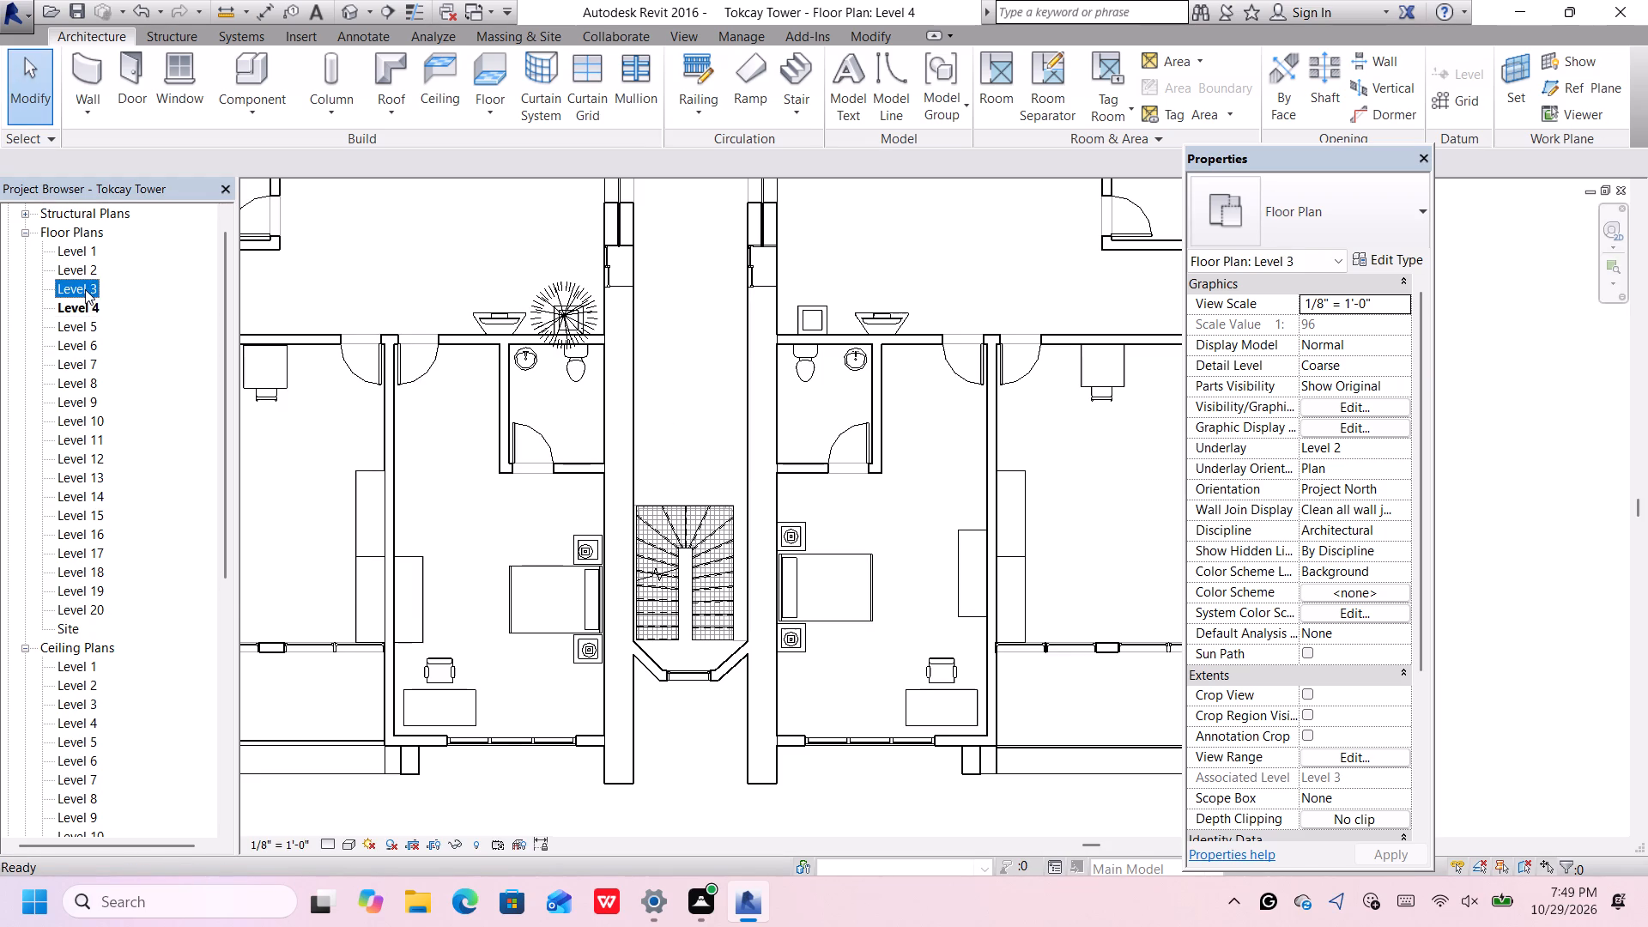
pyautogui.scroll(-1, 573, 442)
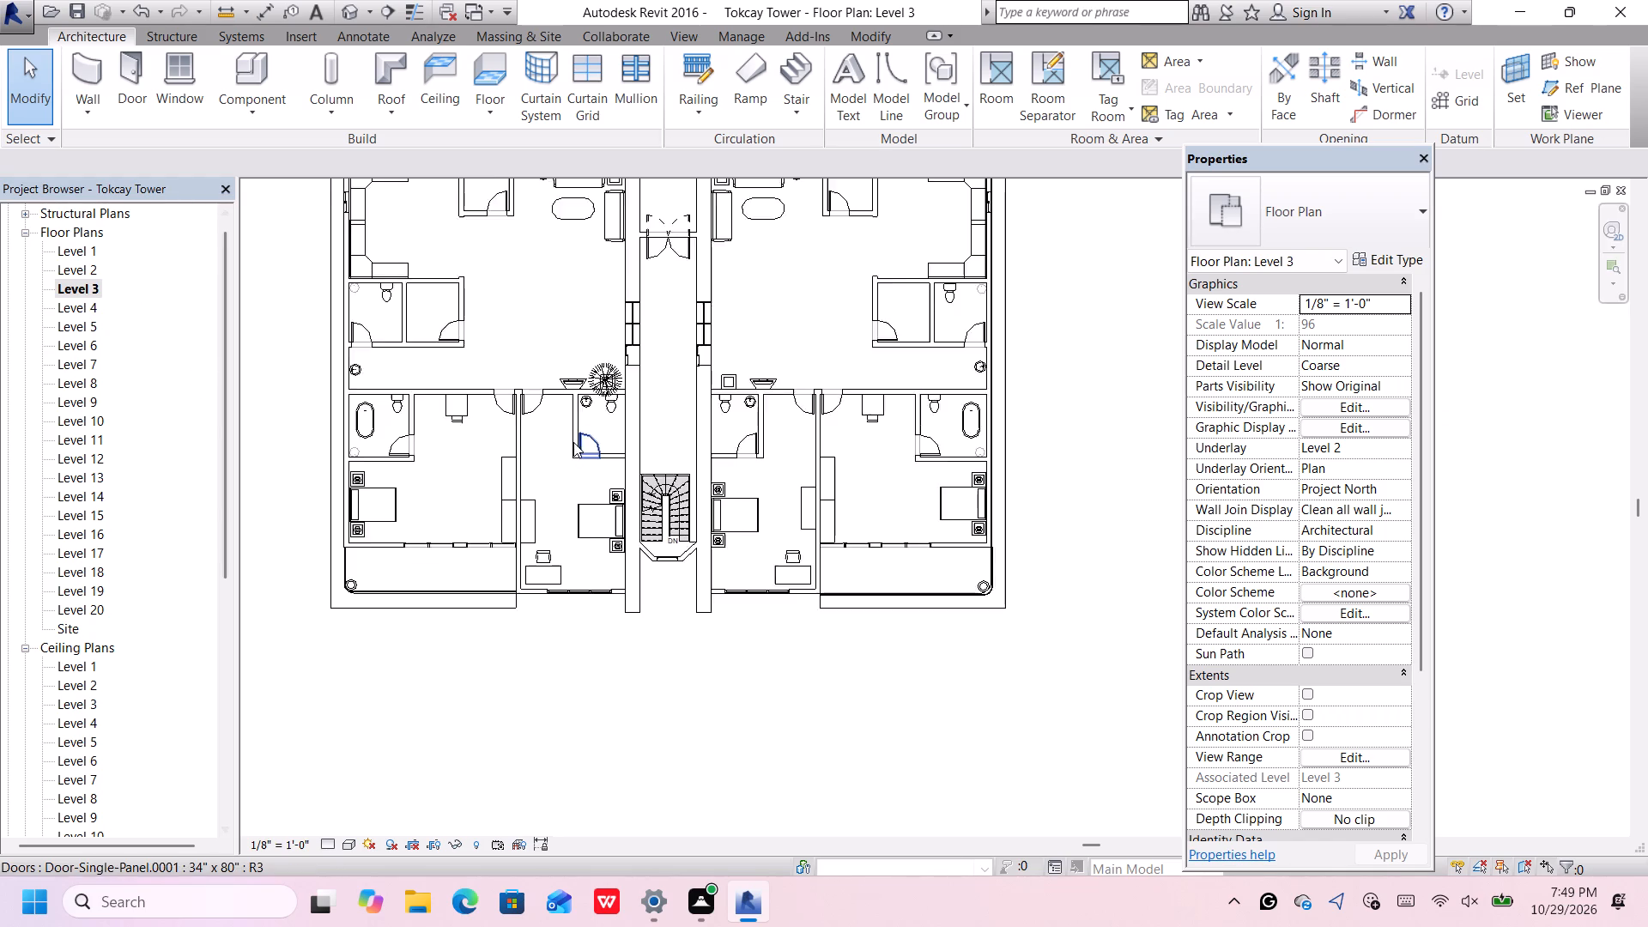
pyautogui.scroll(-2, 573, 442)
pyautogui.moveTo(627, 401); pyautogui.dragTo(625, 463, button='middle')
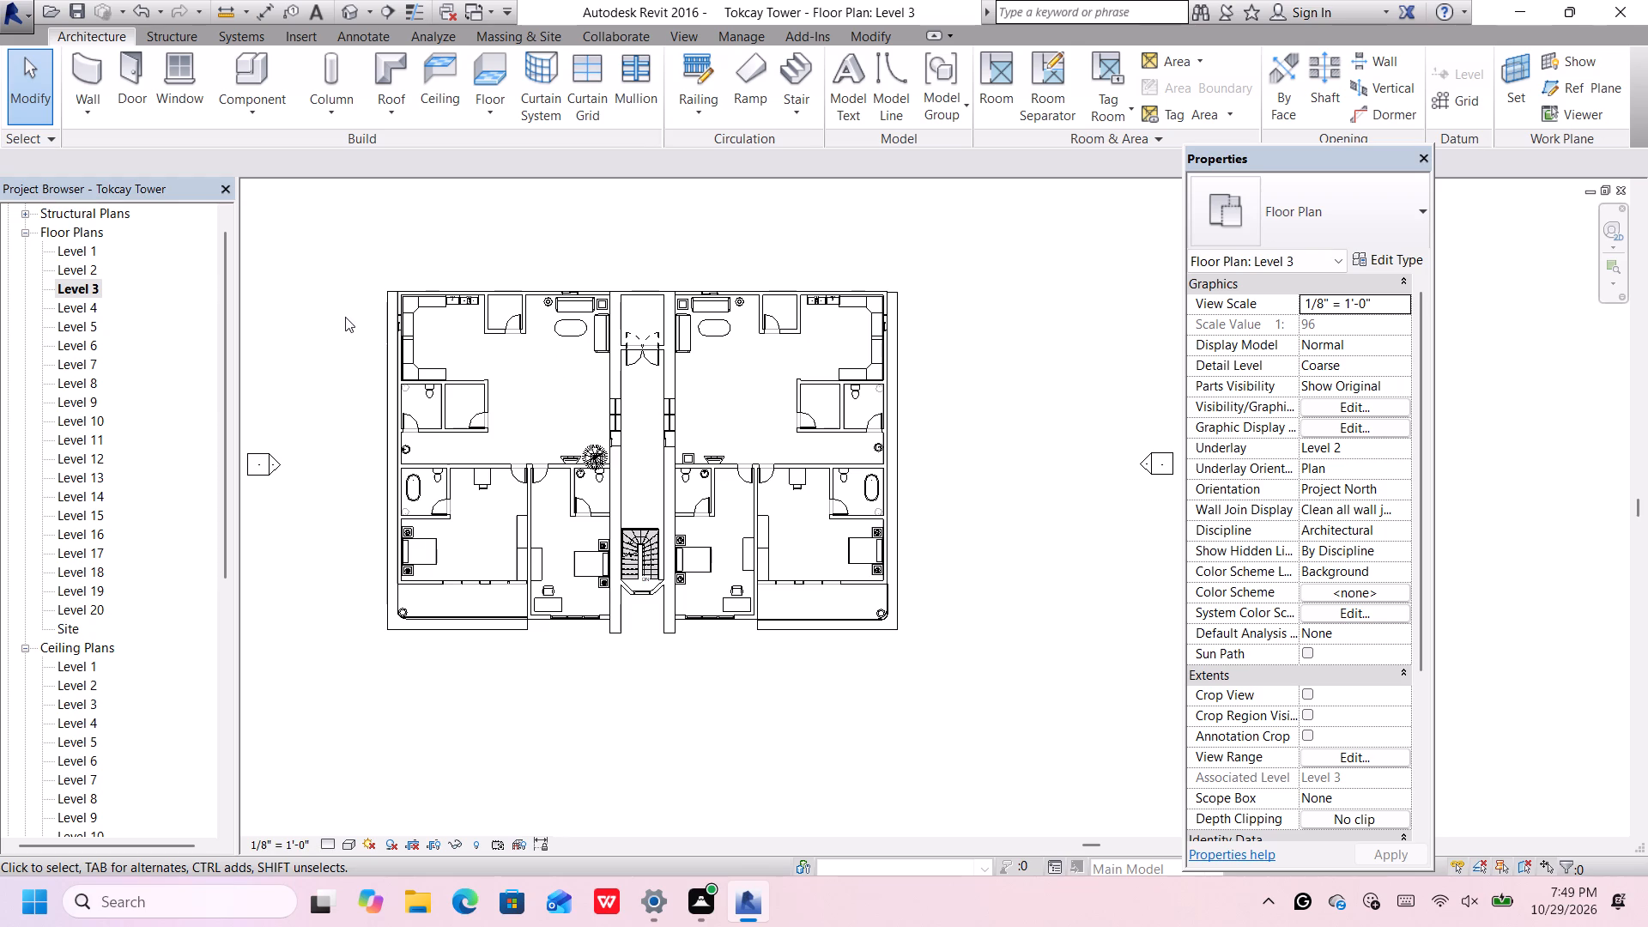
pyautogui.scroll(2, 213, 318)
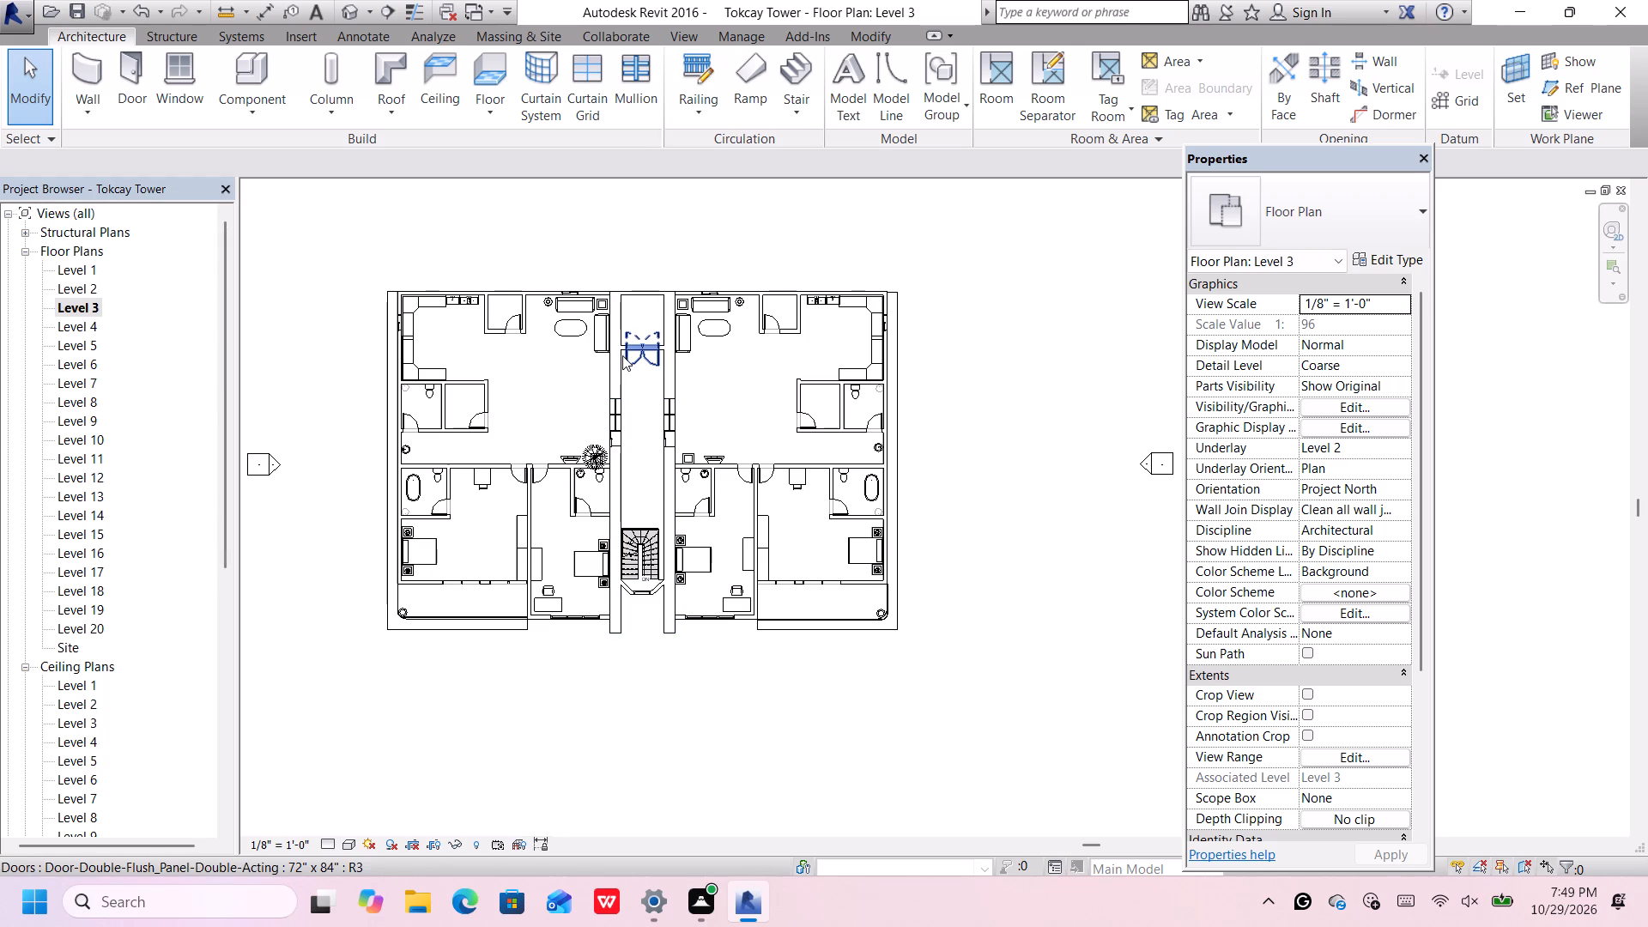
pyautogui.scroll(-2, 629, 419)
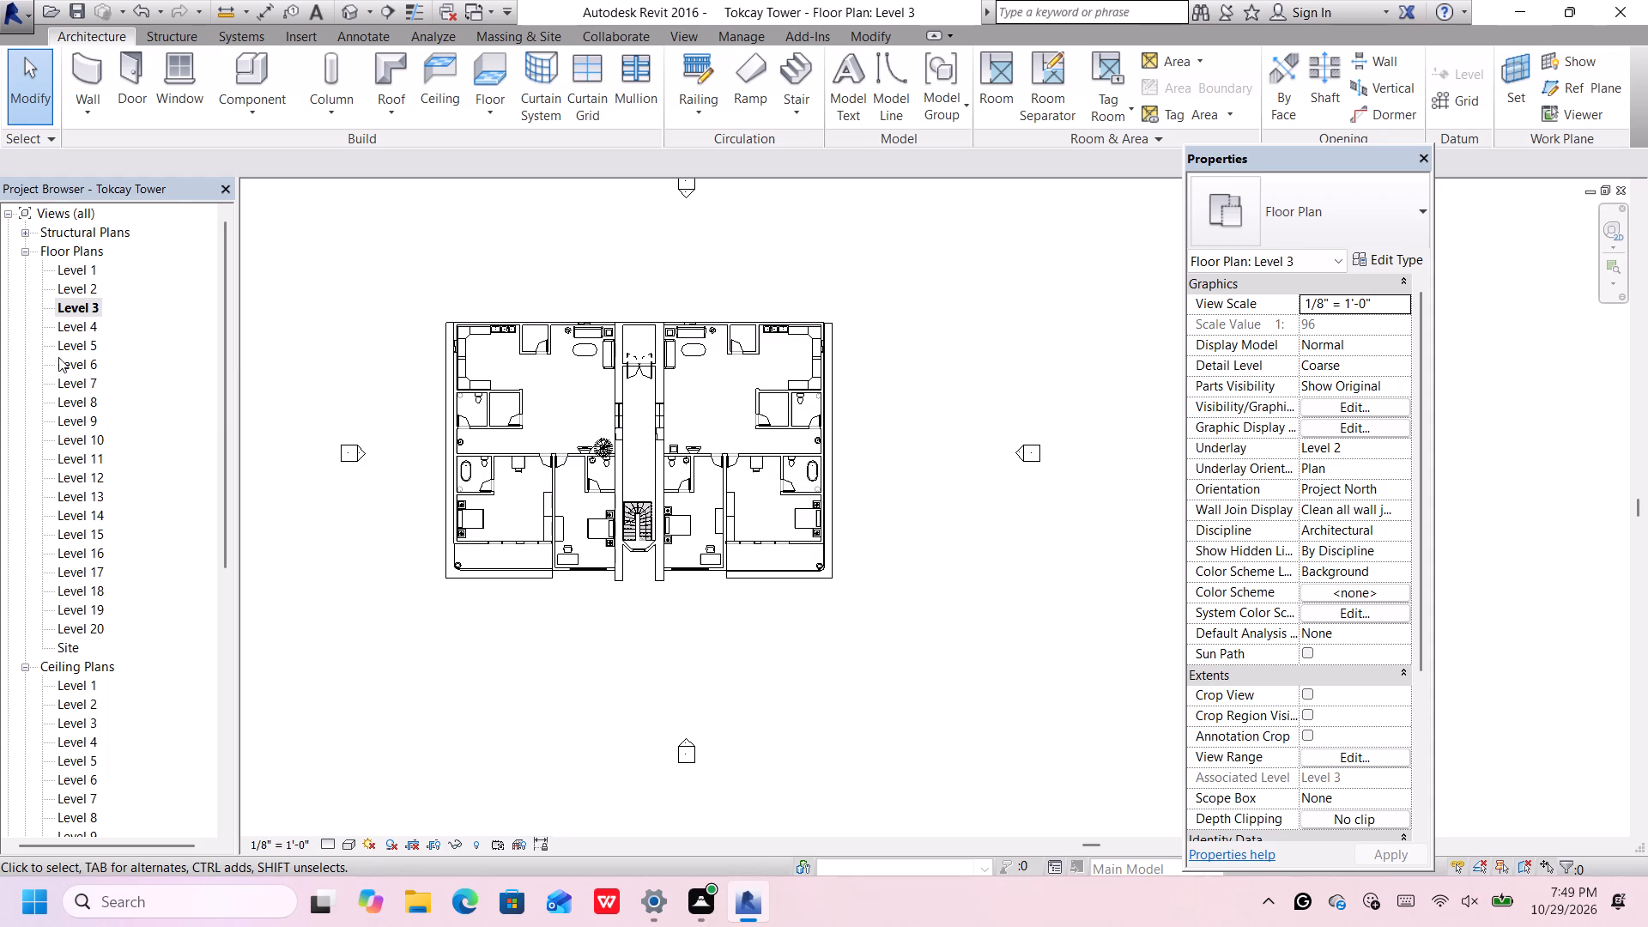
pyautogui.scroll(1, 62, 354)
# Set the Level 3 floor plan's visual style to Realistic.
pyautogui.click(348, 847)
pyautogui.click(363, 795)
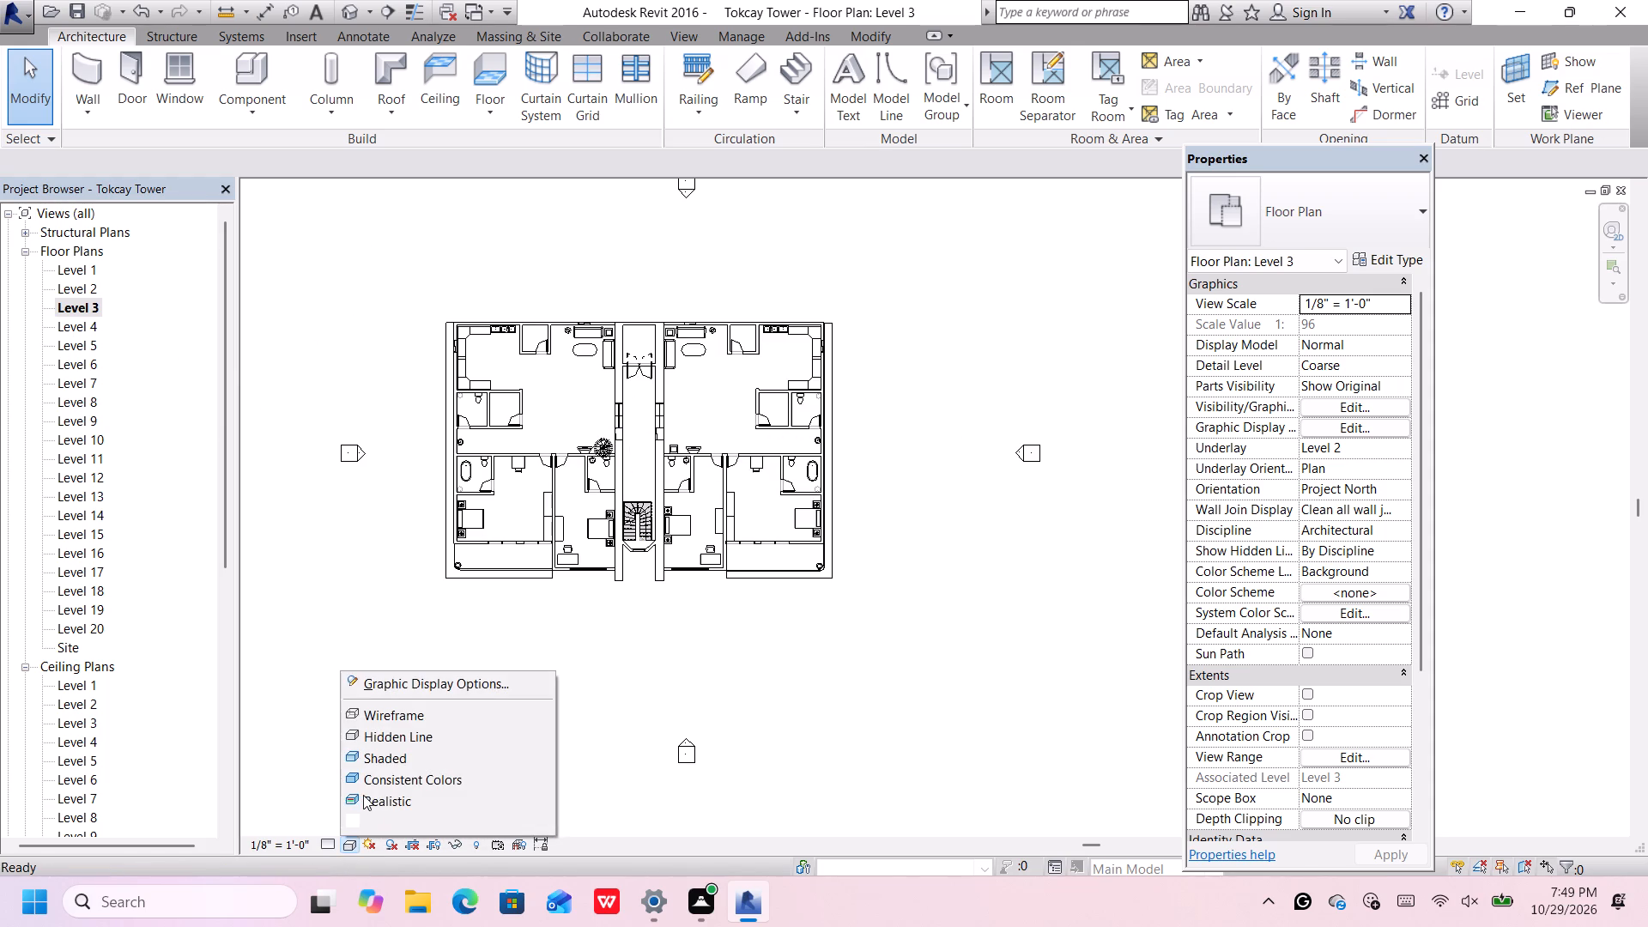
pyautogui.click(811, 392)
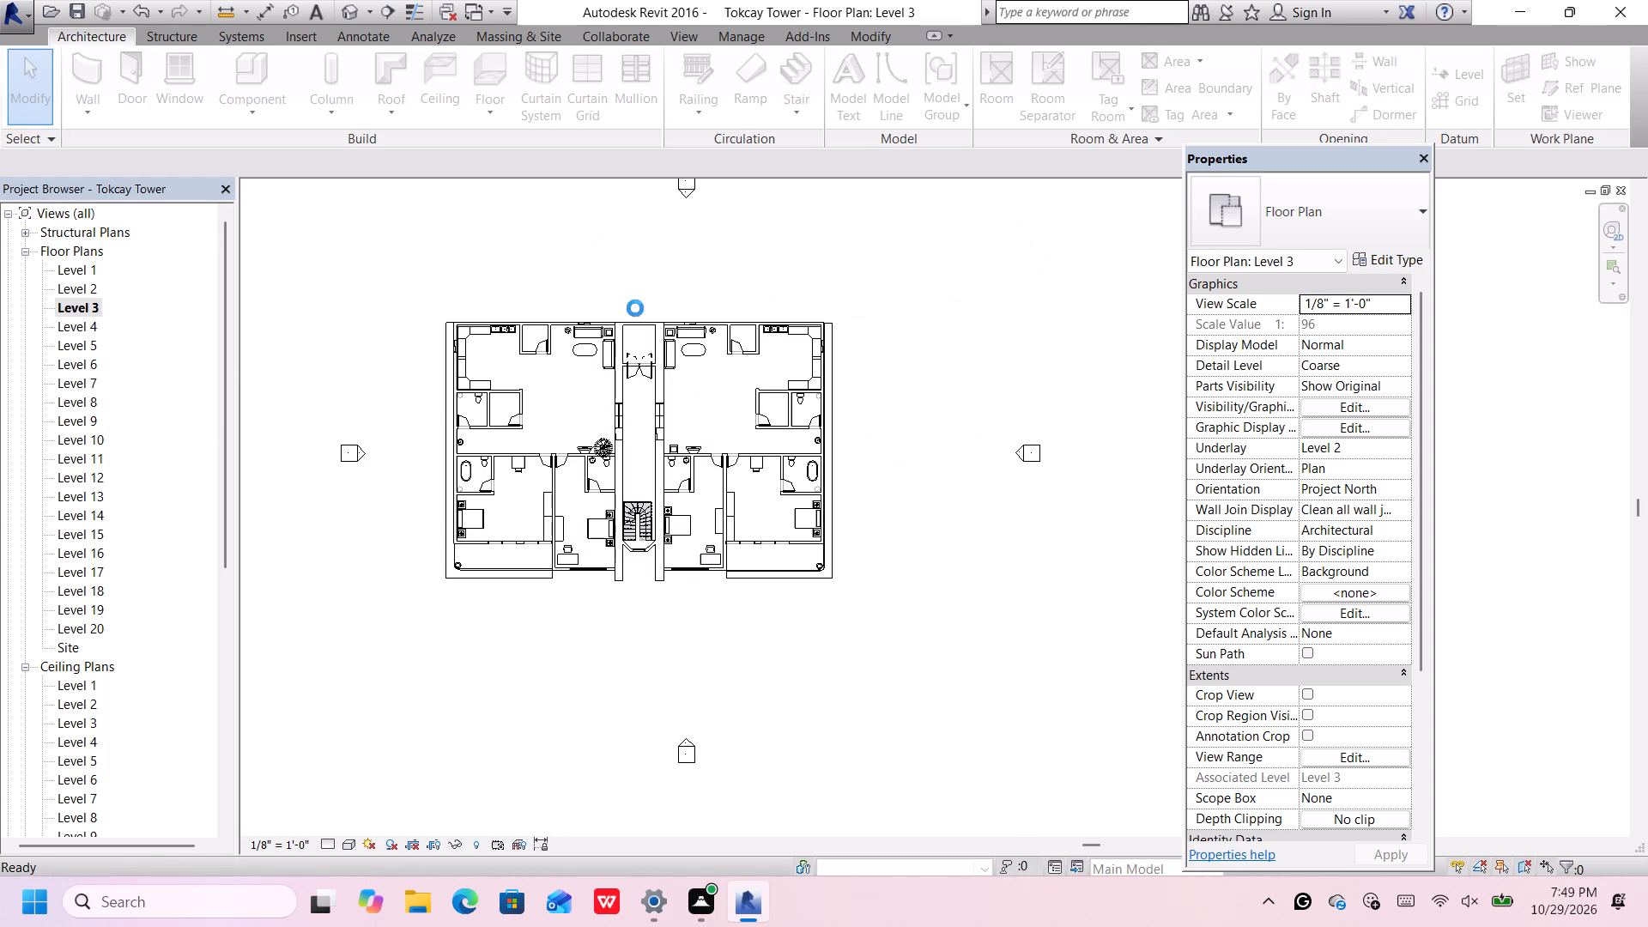
pyautogui.scroll(8, 597, 384)
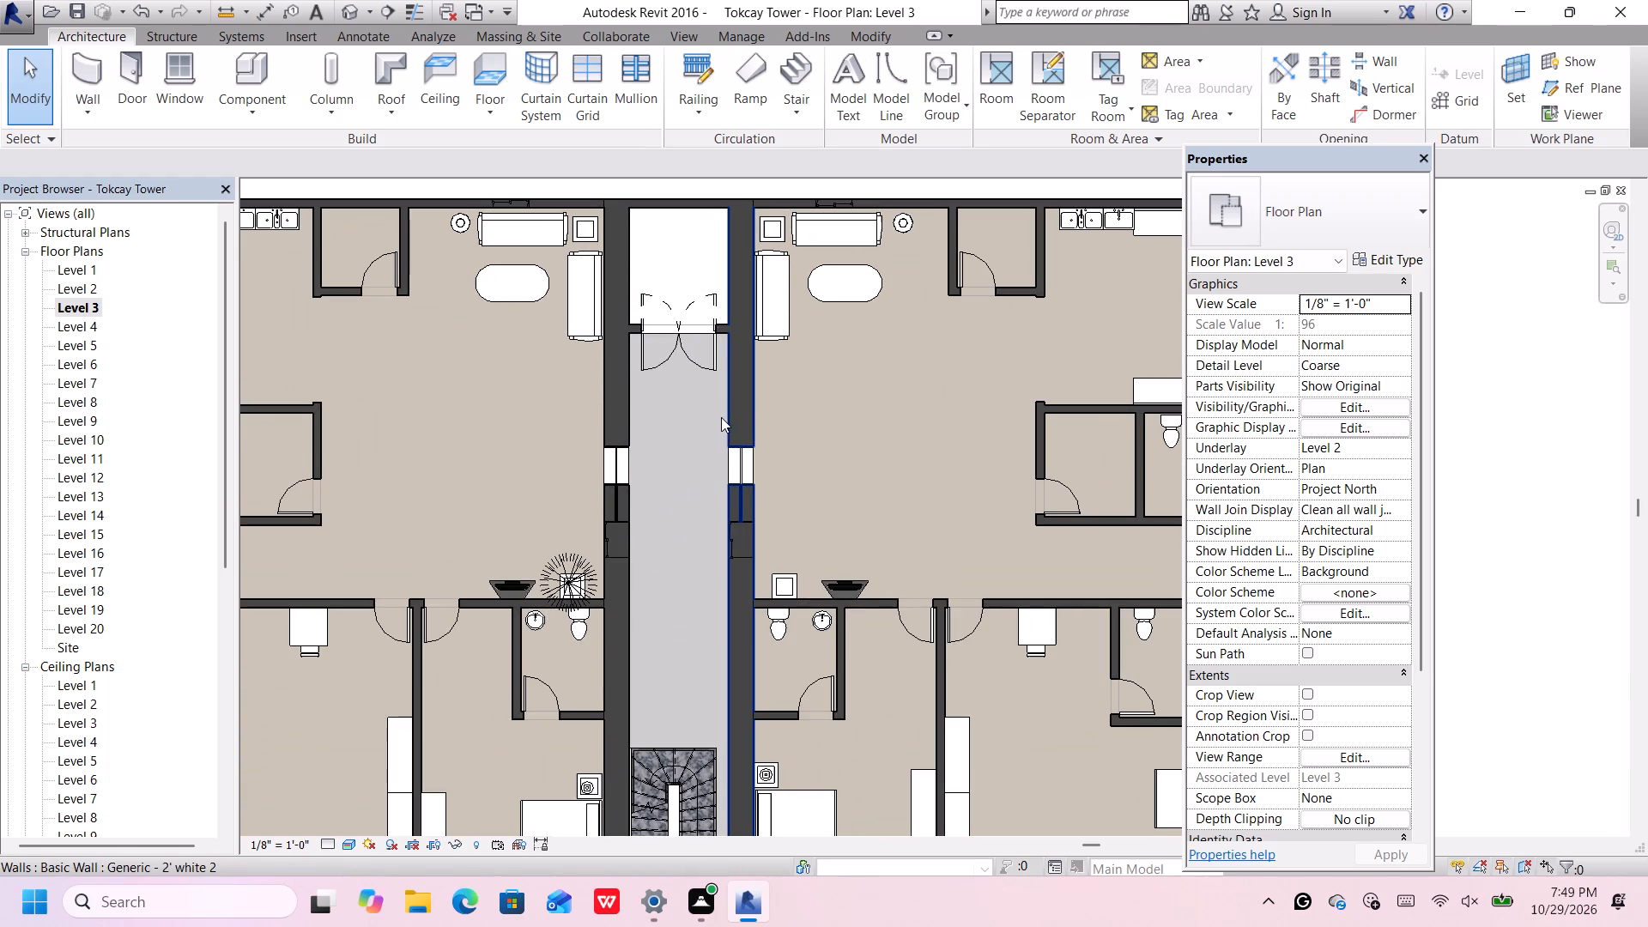
# Open the Level 4 floor plan and set its visual style to Realistic.
pyautogui.scroll(-3, 700, 461)
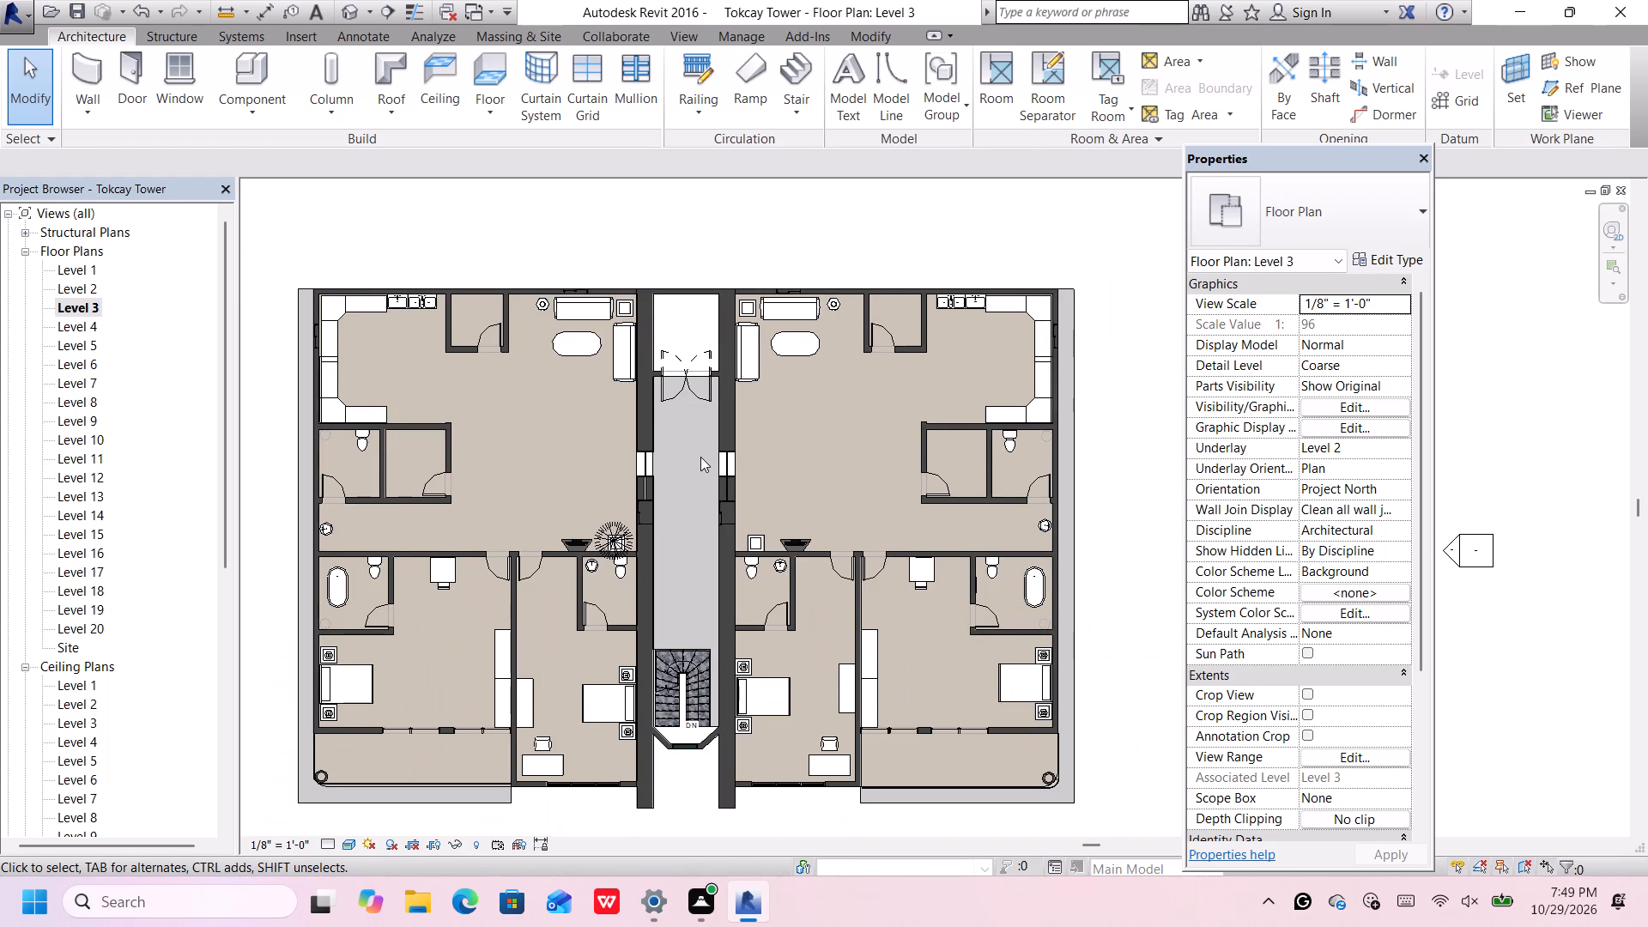
pyautogui.moveTo(700, 457); pyautogui.dragTo(696, 434, button='middle')
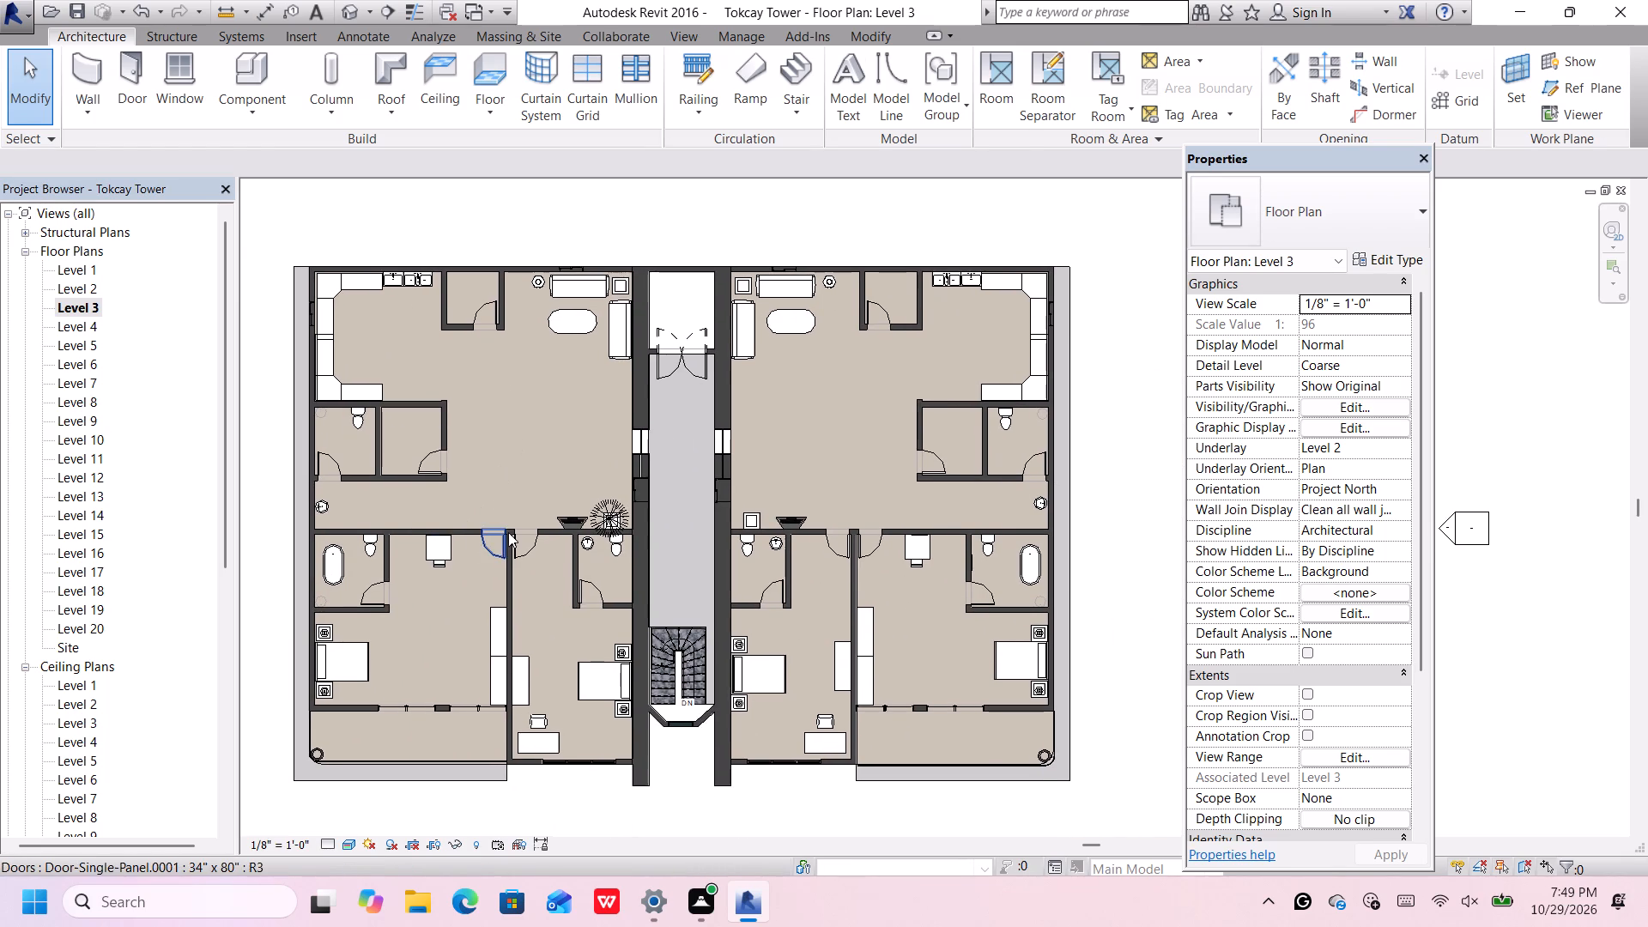
pyautogui.scroll(4, 719, 639)
pyautogui.scroll(-3, 704, 651)
pyautogui.doubleClick(77, 328)
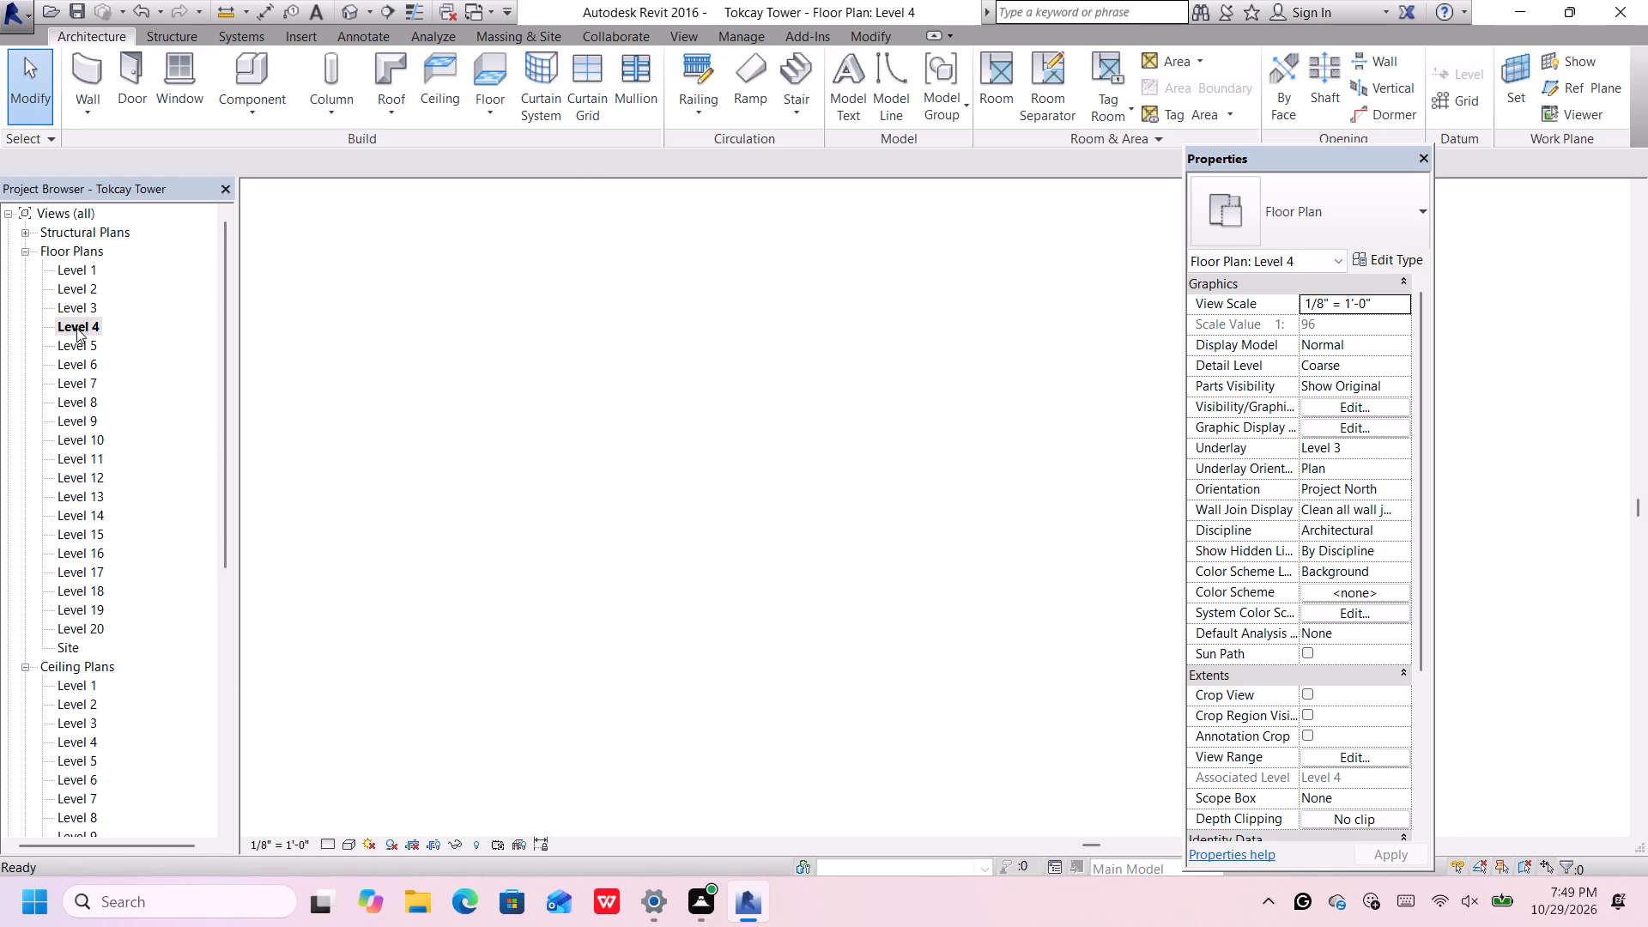
pyautogui.click(348, 846)
pyautogui.click(392, 797)
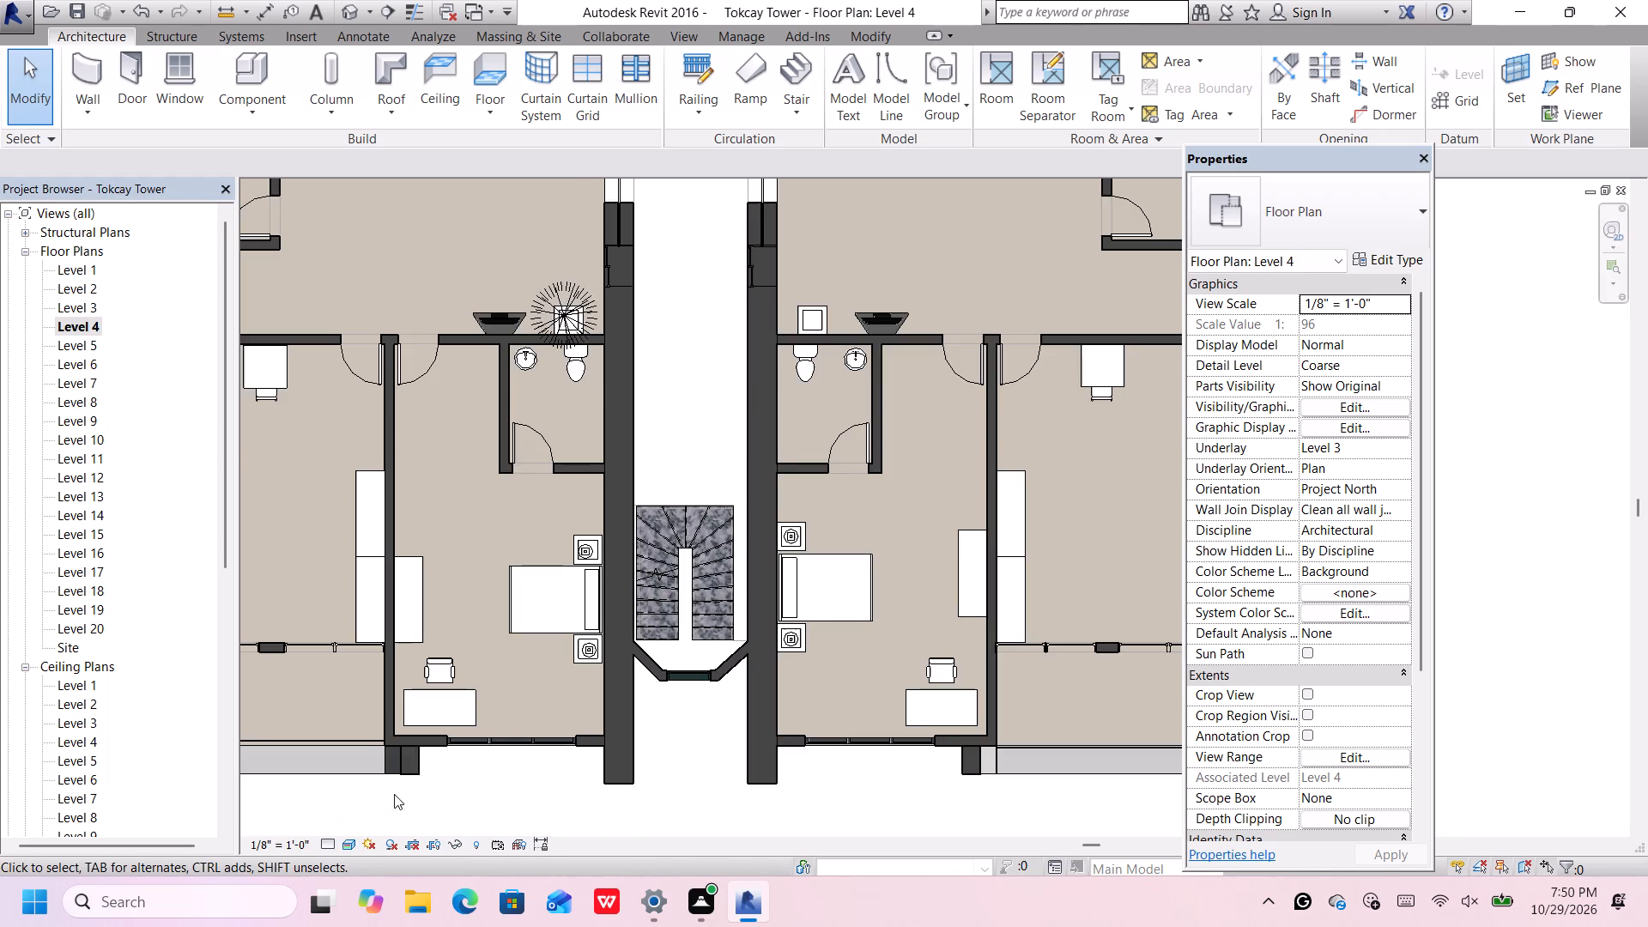
# Start a Generic - 12" white floor on Level 4 and sketch a rectangular boundary about 33 ft long from the corridor's double door to the stair.
pyautogui.scroll(-4, 509, 712)
pyautogui.moveTo(530, 701); pyautogui.dragTo(660, 773, button='middle')
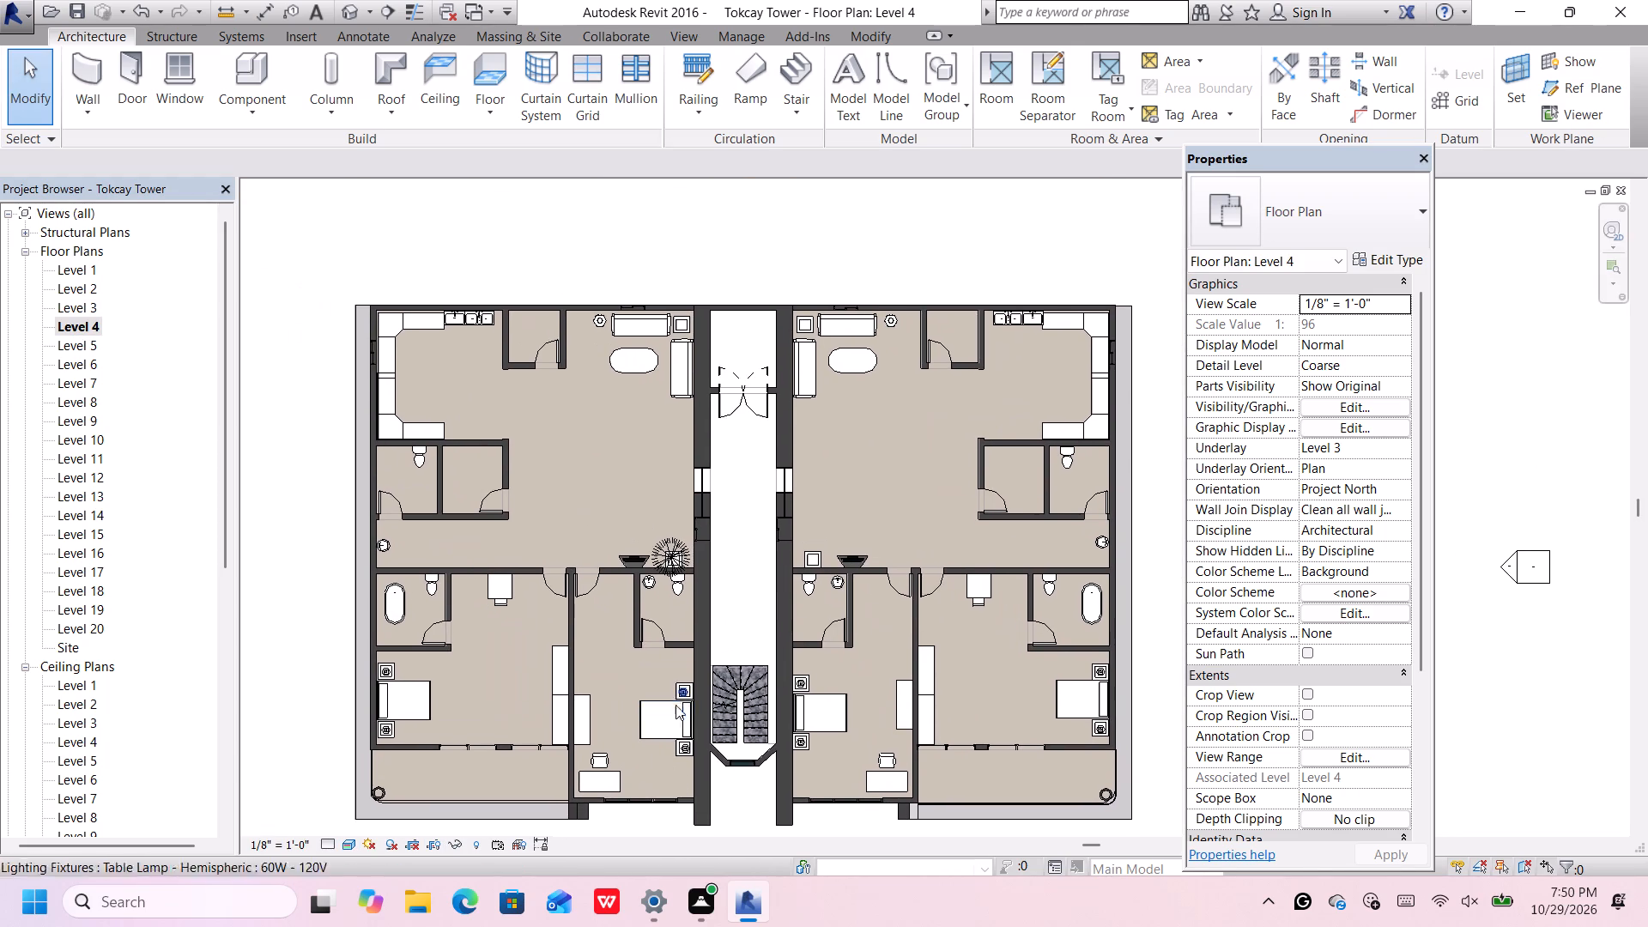
pyautogui.click(489, 73)
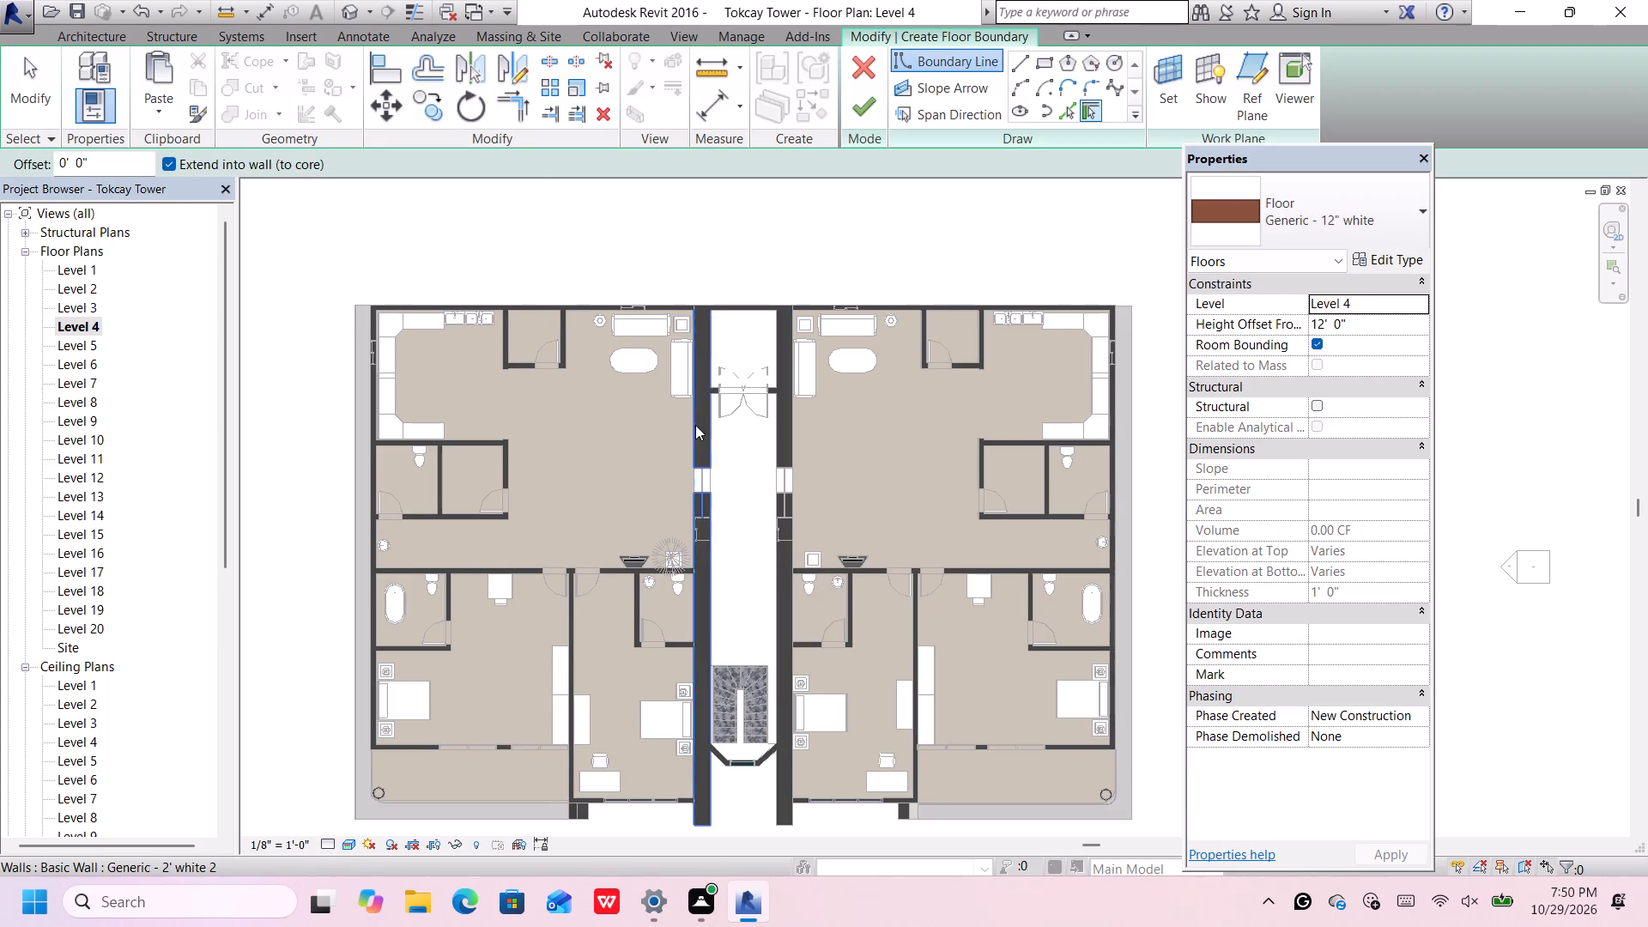
pyautogui.moveTo(752, 495); pyautogui.dragTo(748, 448, button='middle')
pyautogui.scroll(2, 752, 445)
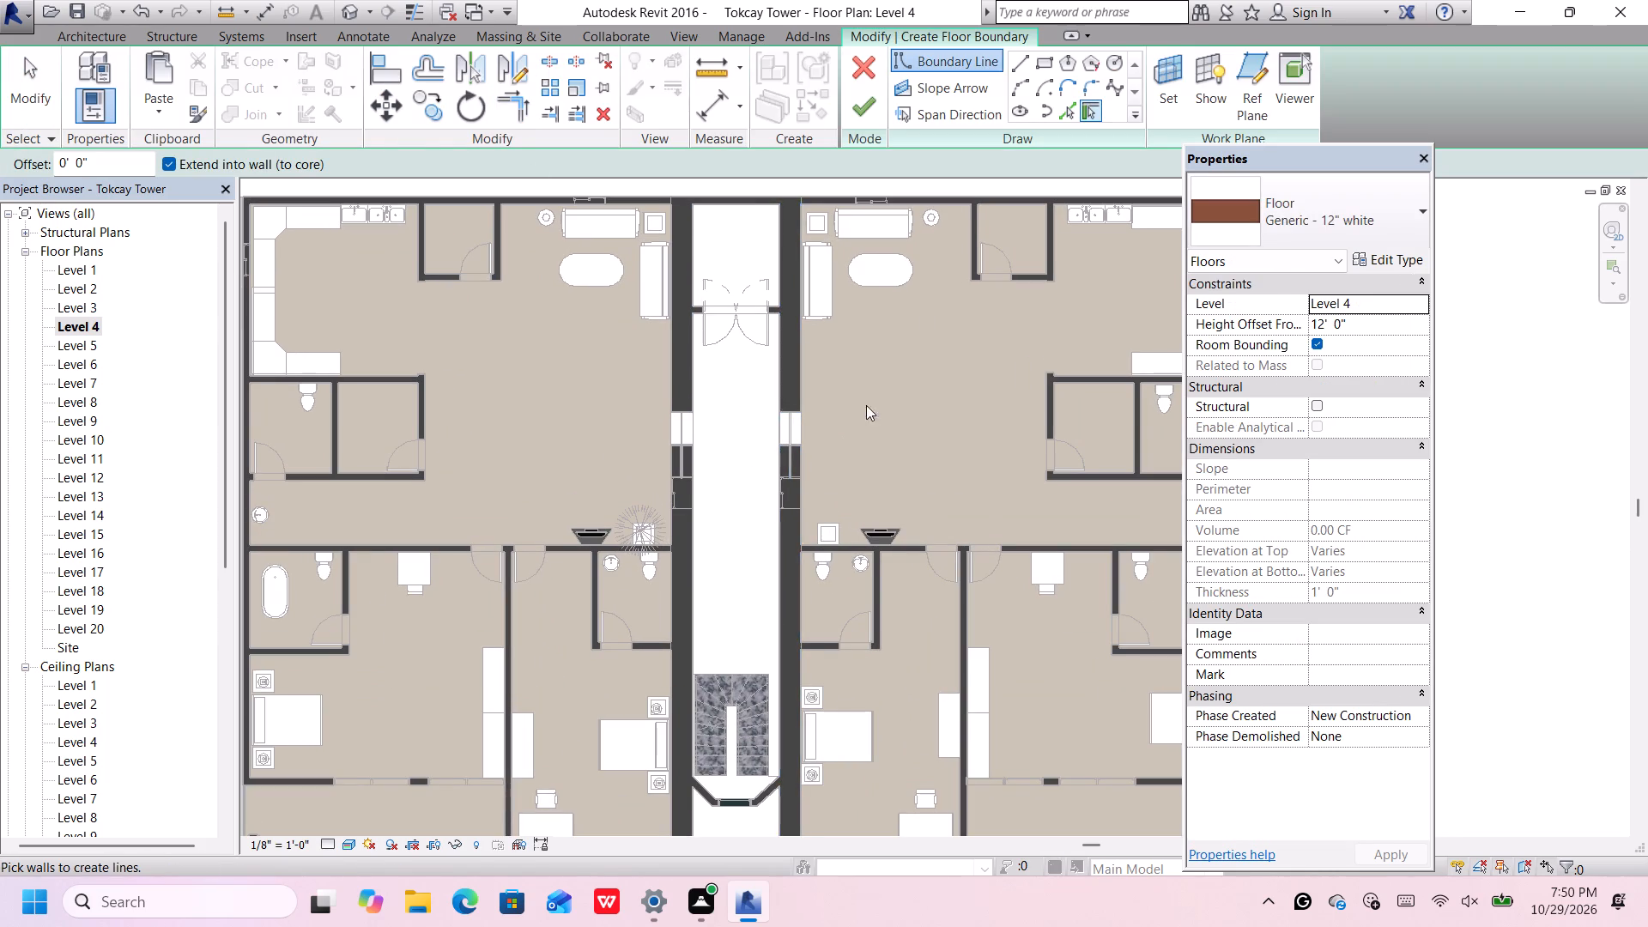
pyautogui.click(1047, 66)
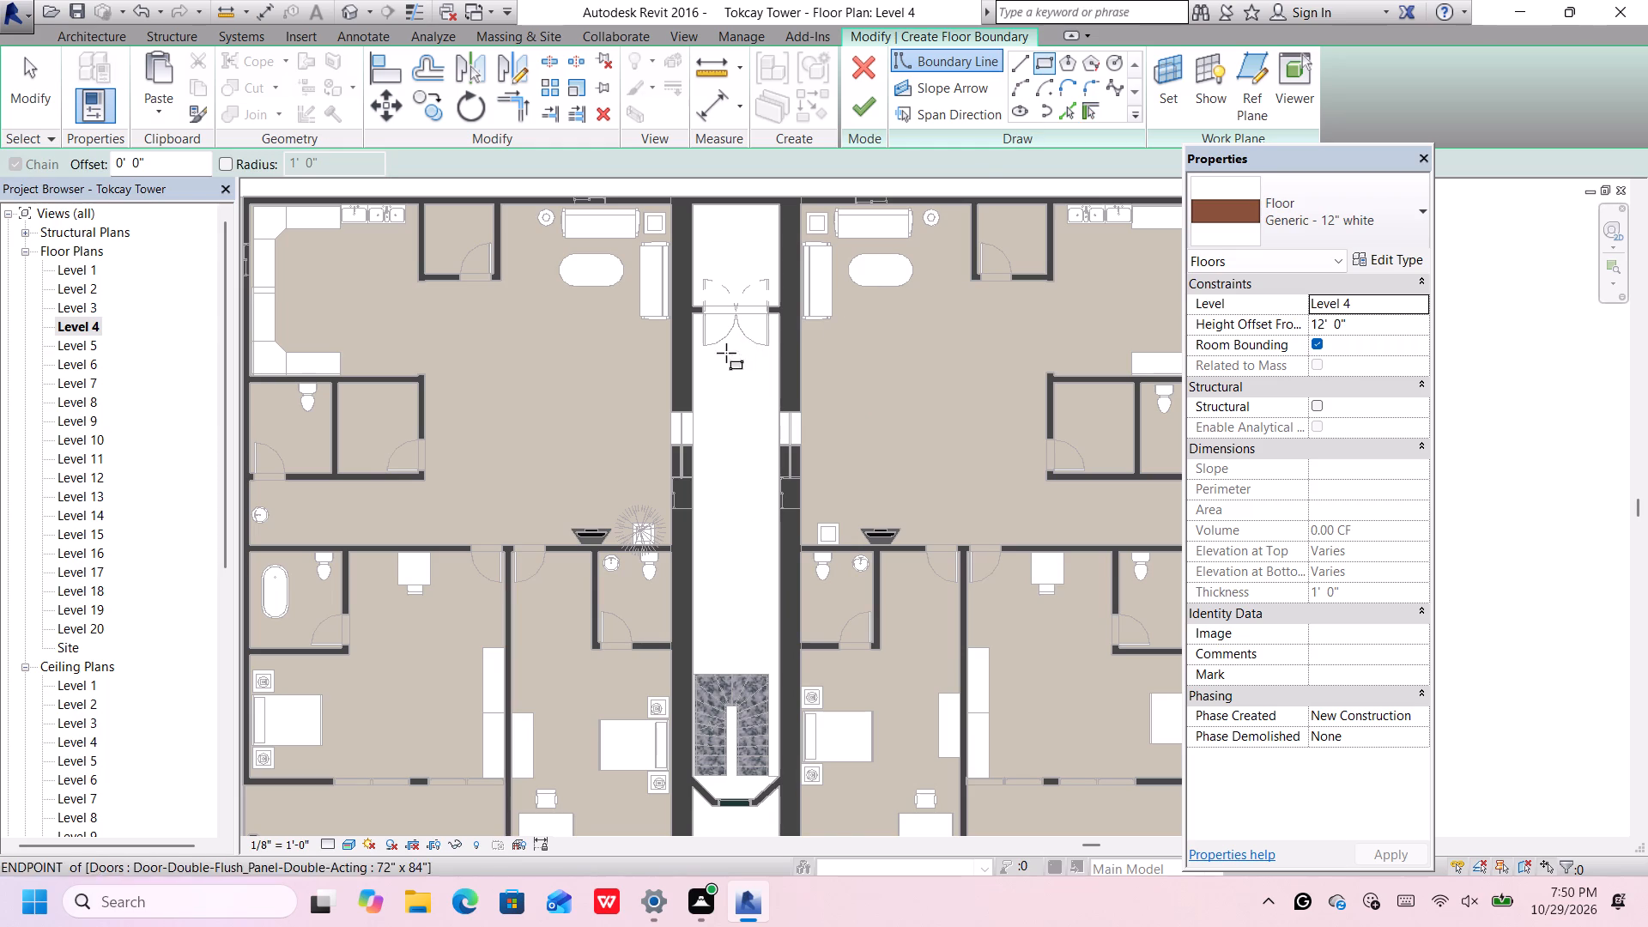
pyautogui.scroll(5, 726, 352)
pyautogui.click(673, 297)
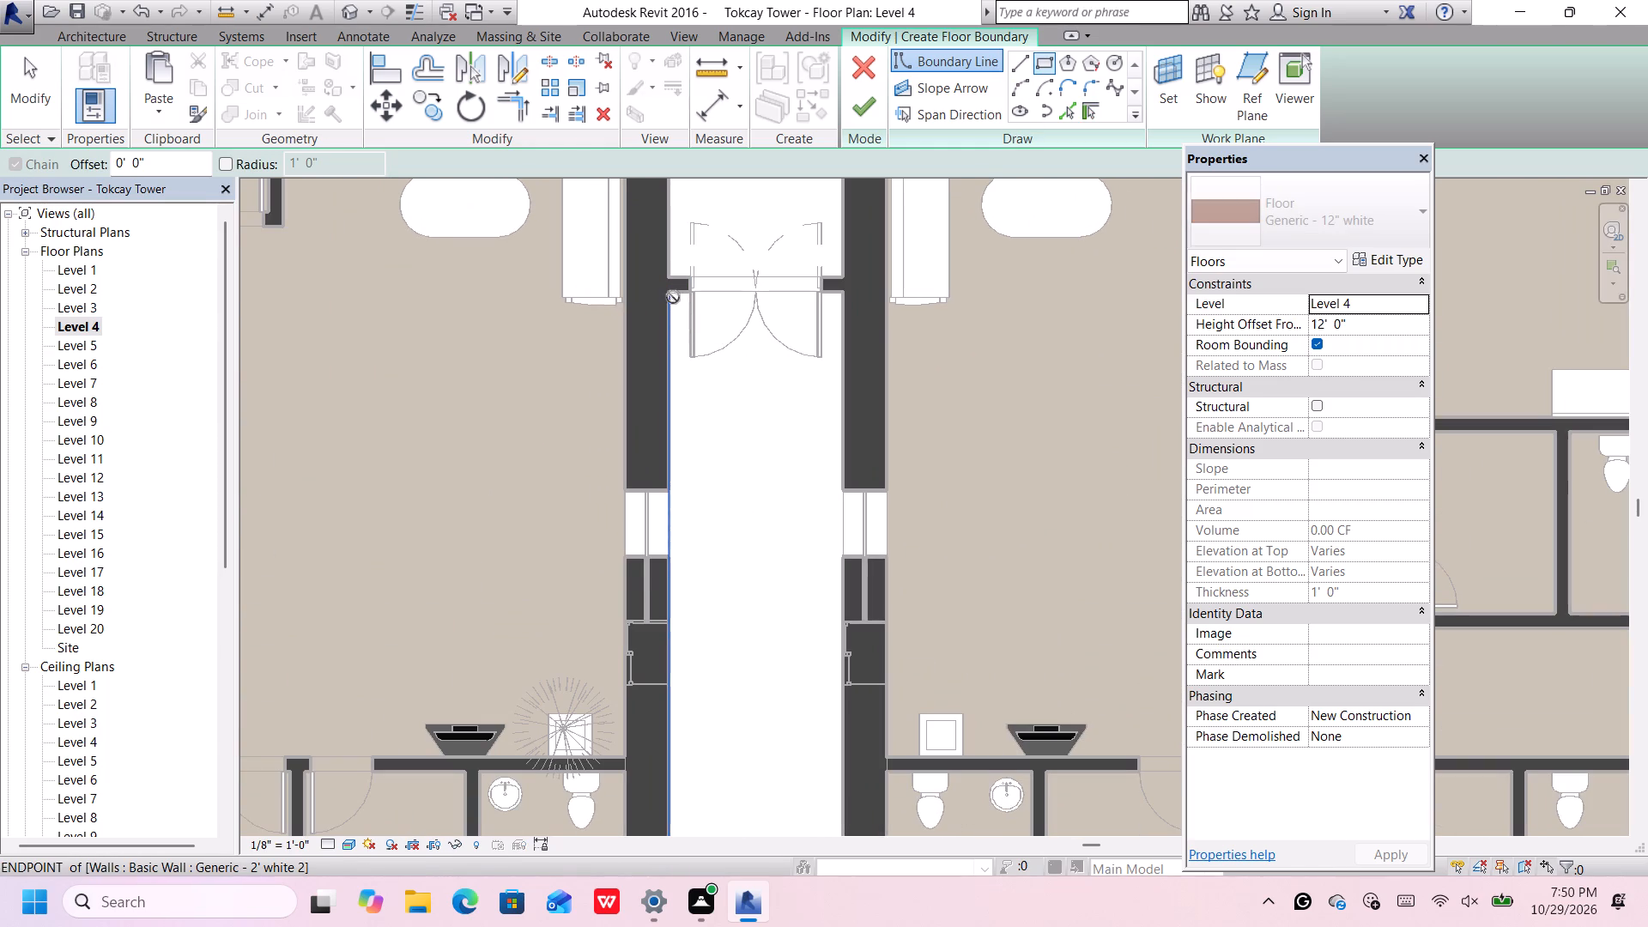
pyautogui.scroll(-7, 673, 300)
pyautogui.scroll(5, 738, 528)
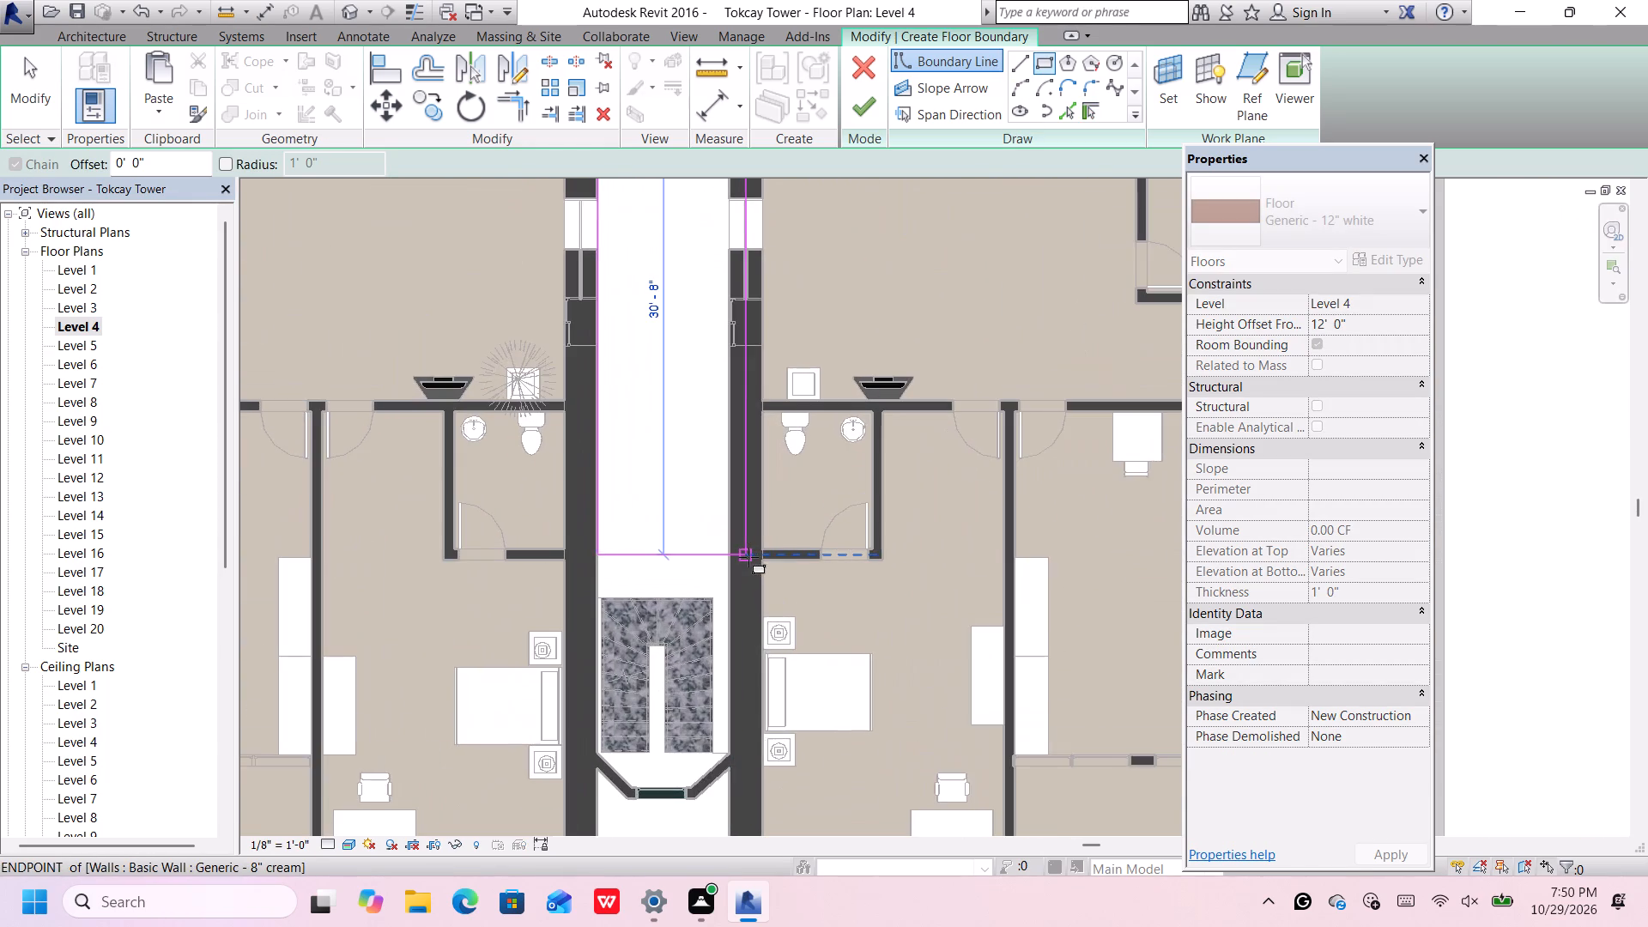
pyautogui.scroll(4, 741, 566)
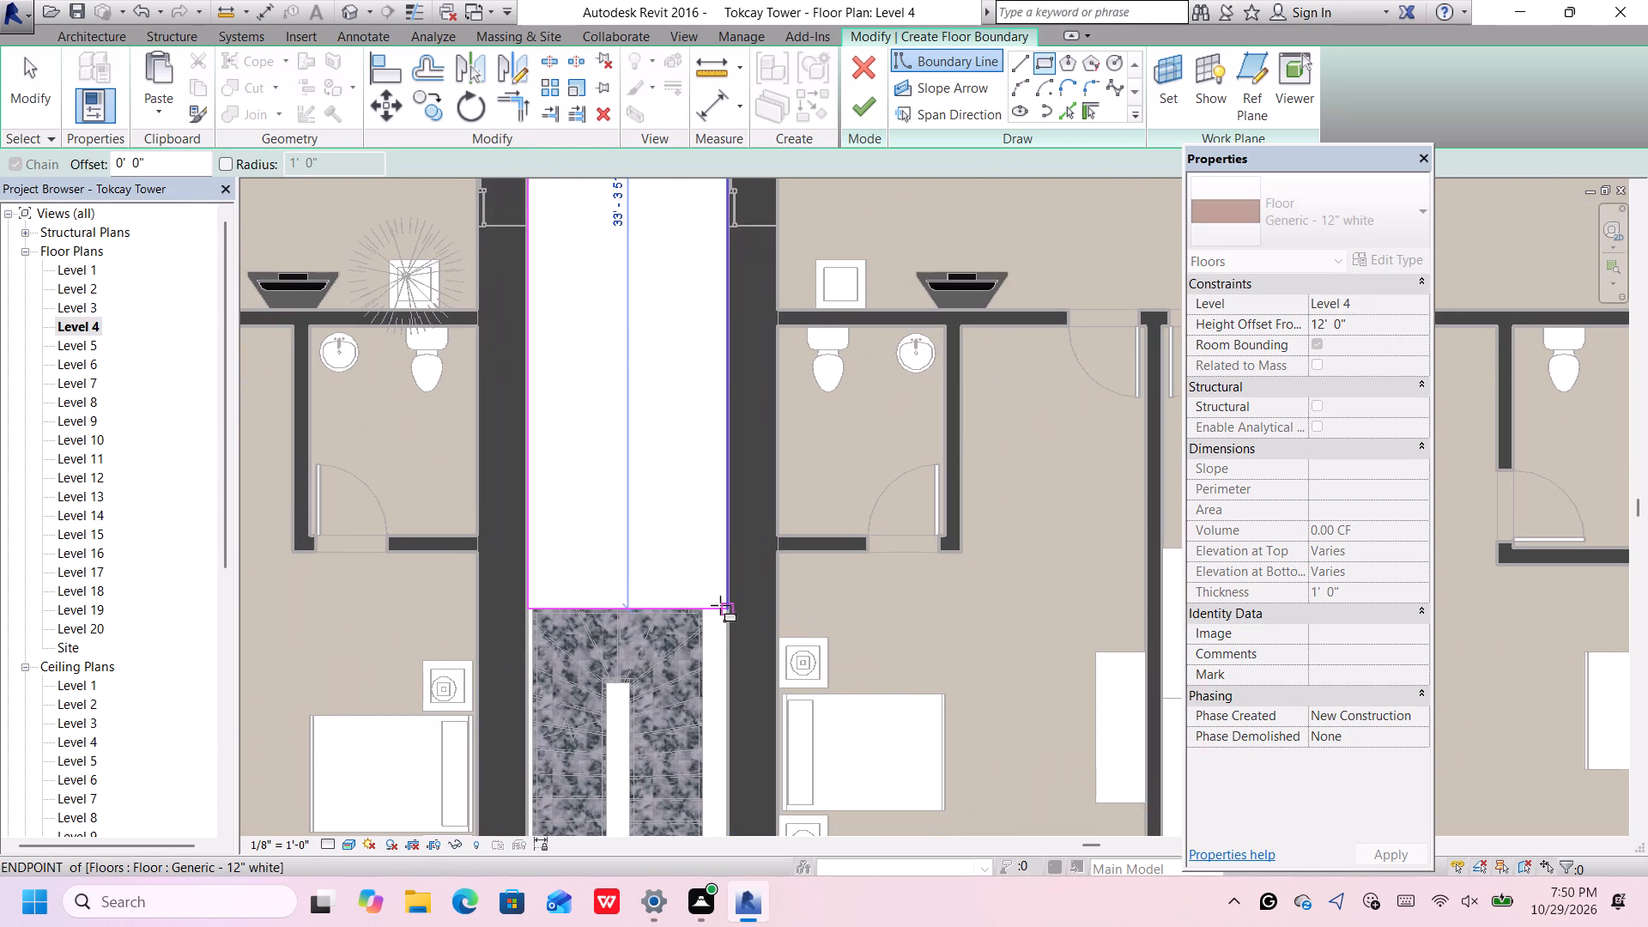
pyautogui.click(720, 605)
pyautogui.scroll(-6, 720, 603)
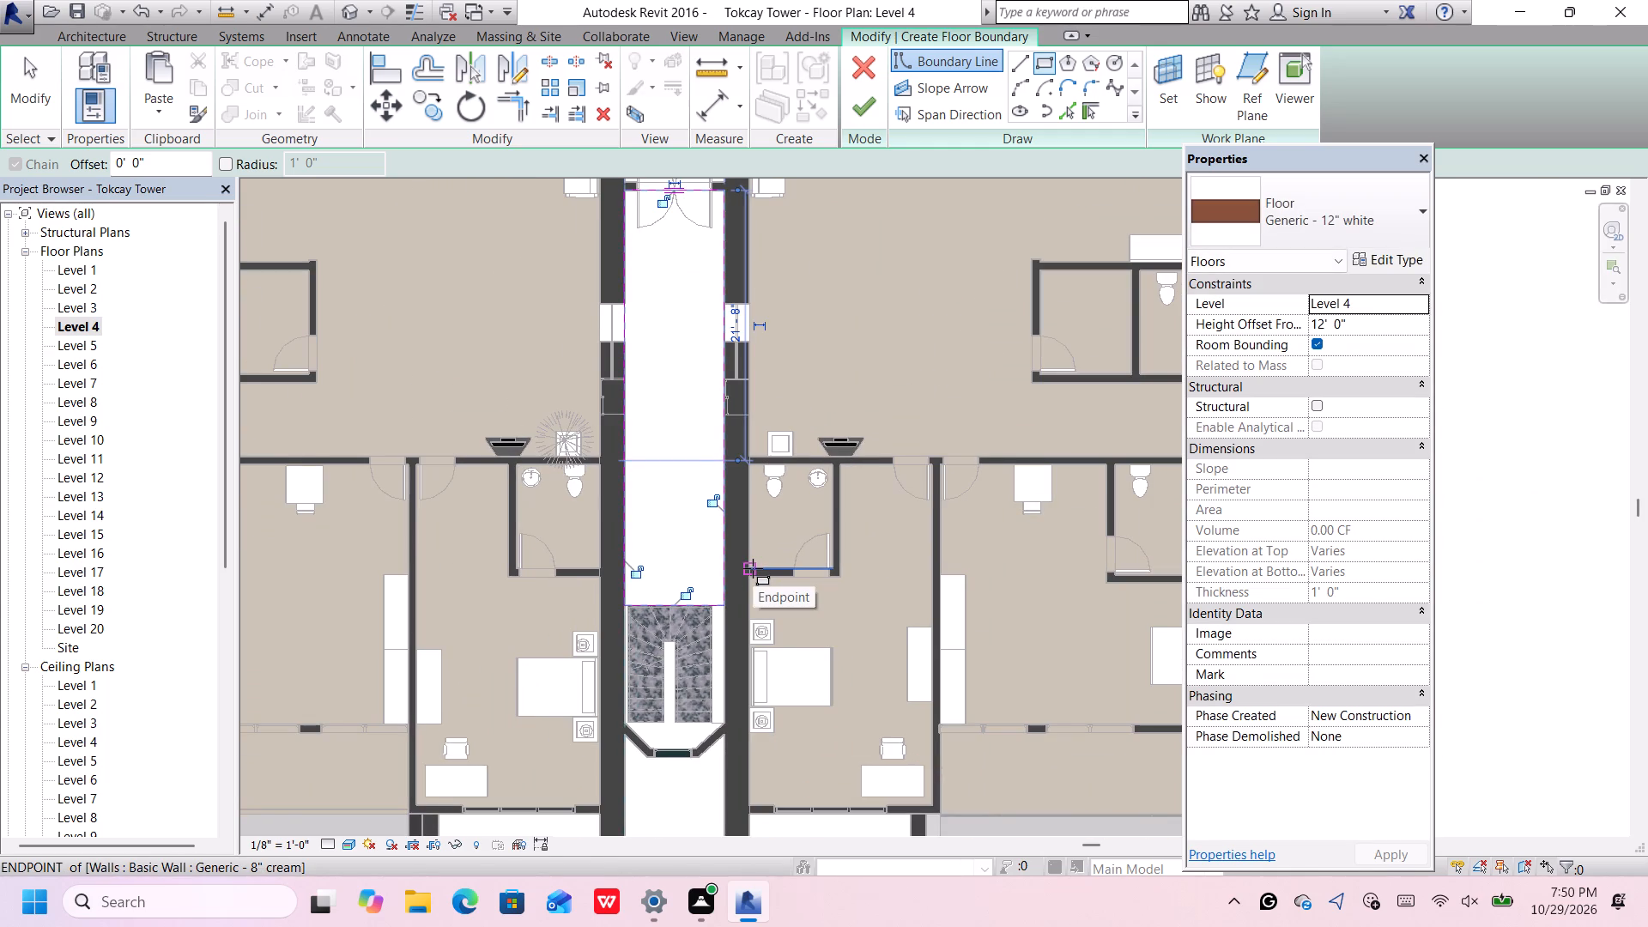
# Sketch a boundary line along the shaft wall from the rectangle's corner beside the stair gap to the stair's foot.
pyautogui.click(1015, 59)
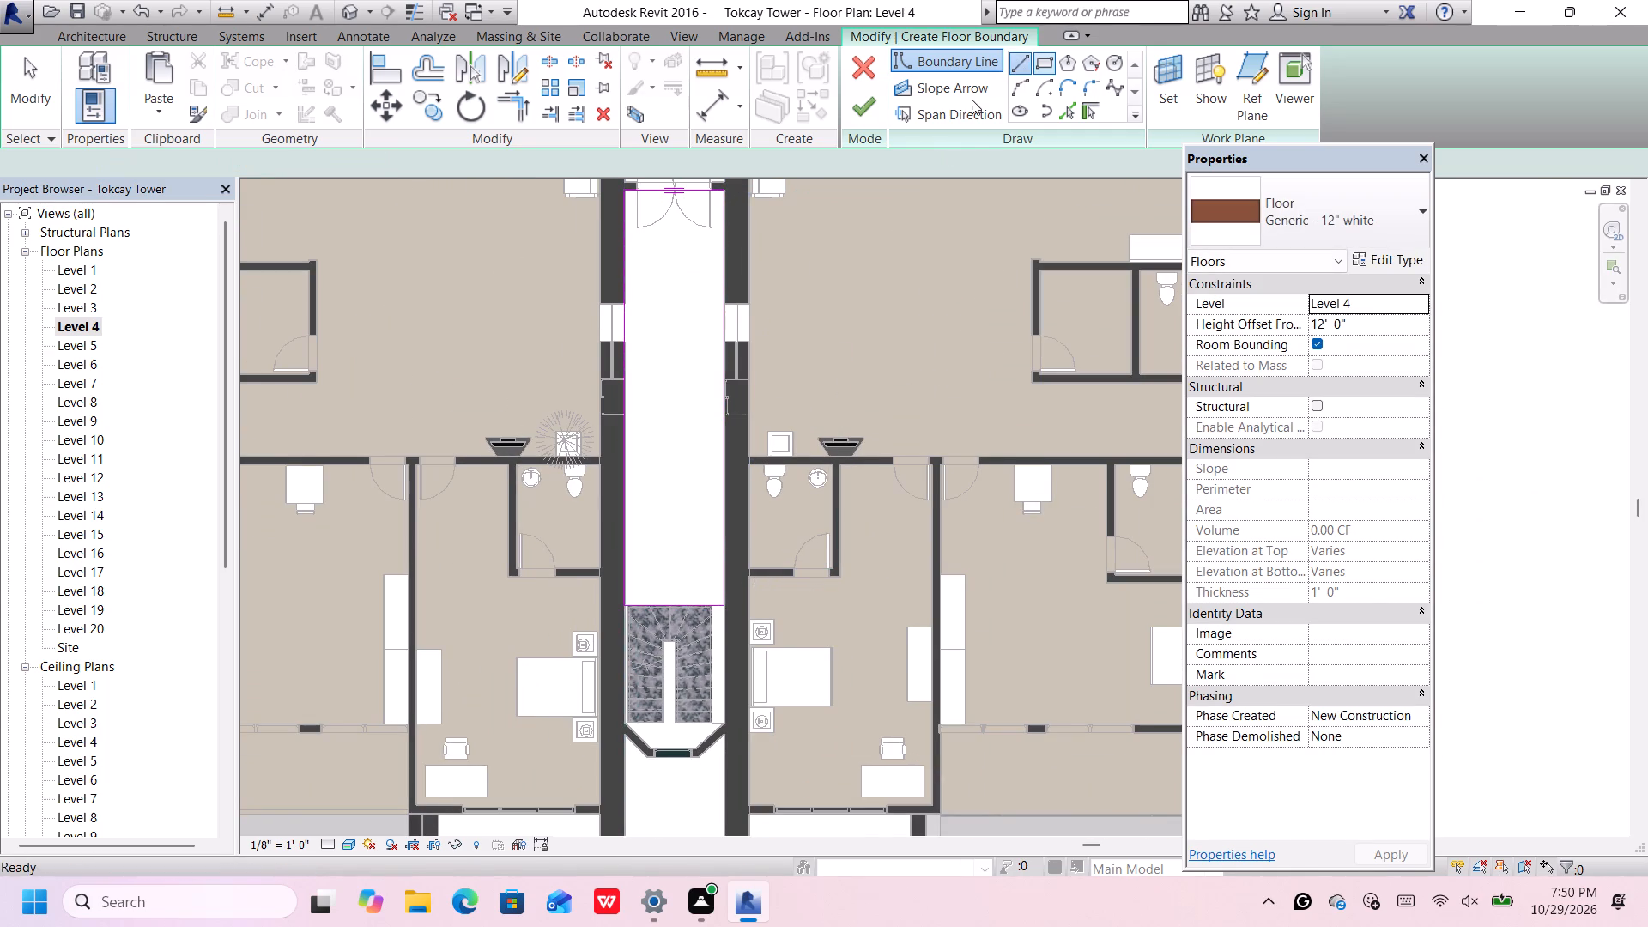
pyautogui.scroll(7, 720, 662)
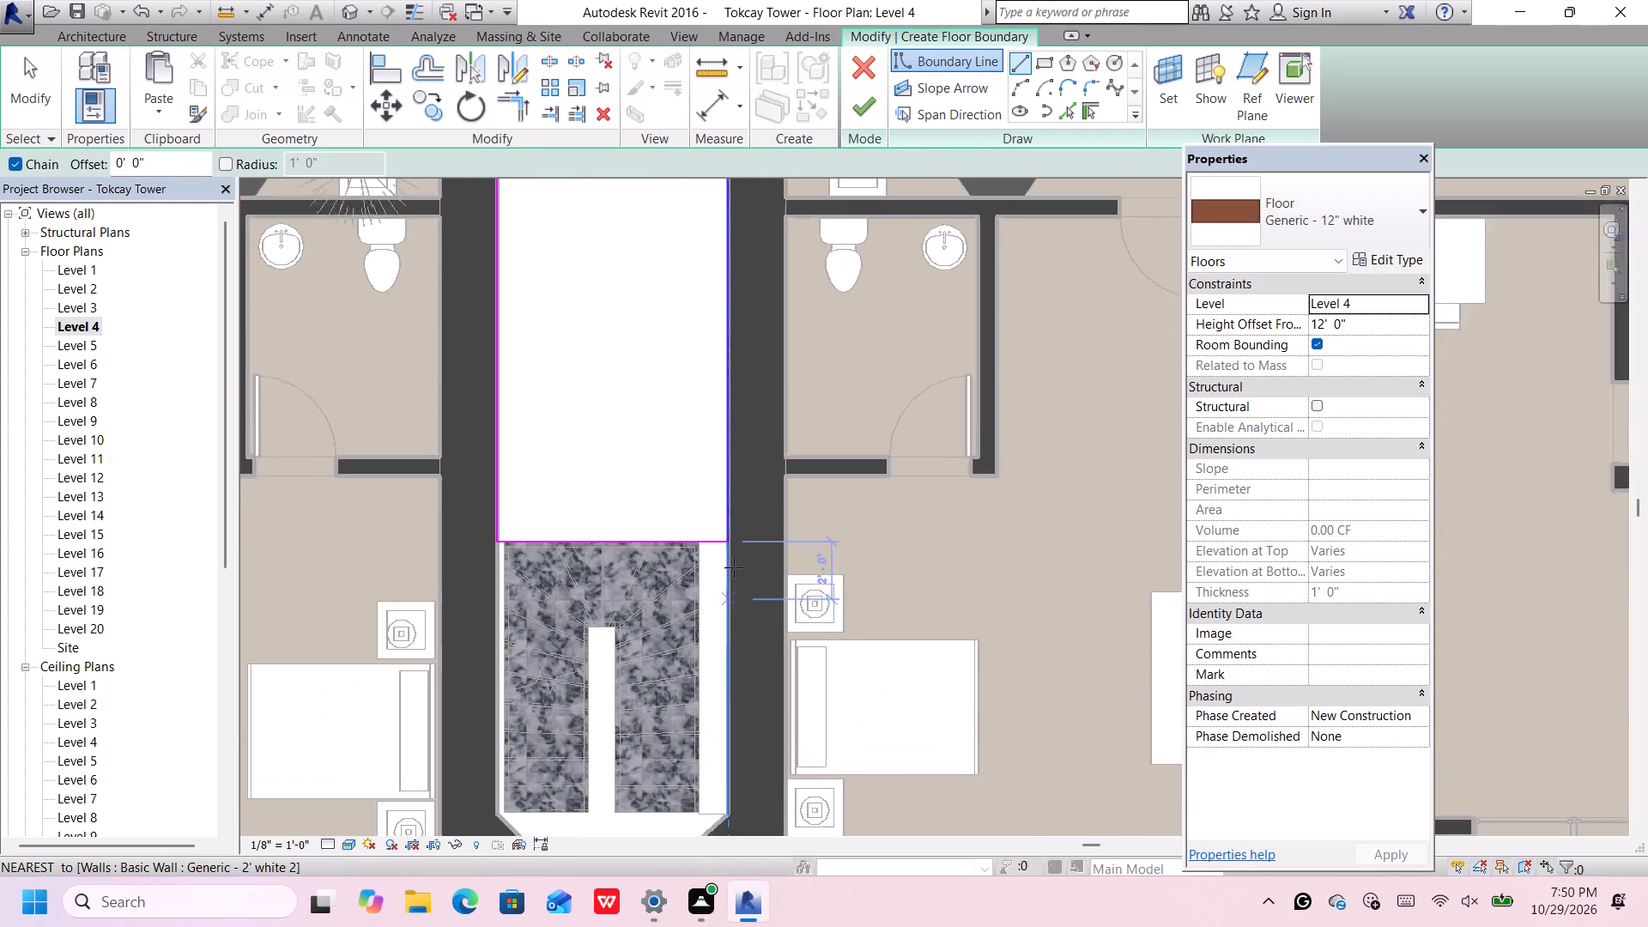
pyautogui.scroll(2, 734, 567)
pyautogui.click(721, 528)
pyautogui.scroll(-5, 721, 528)
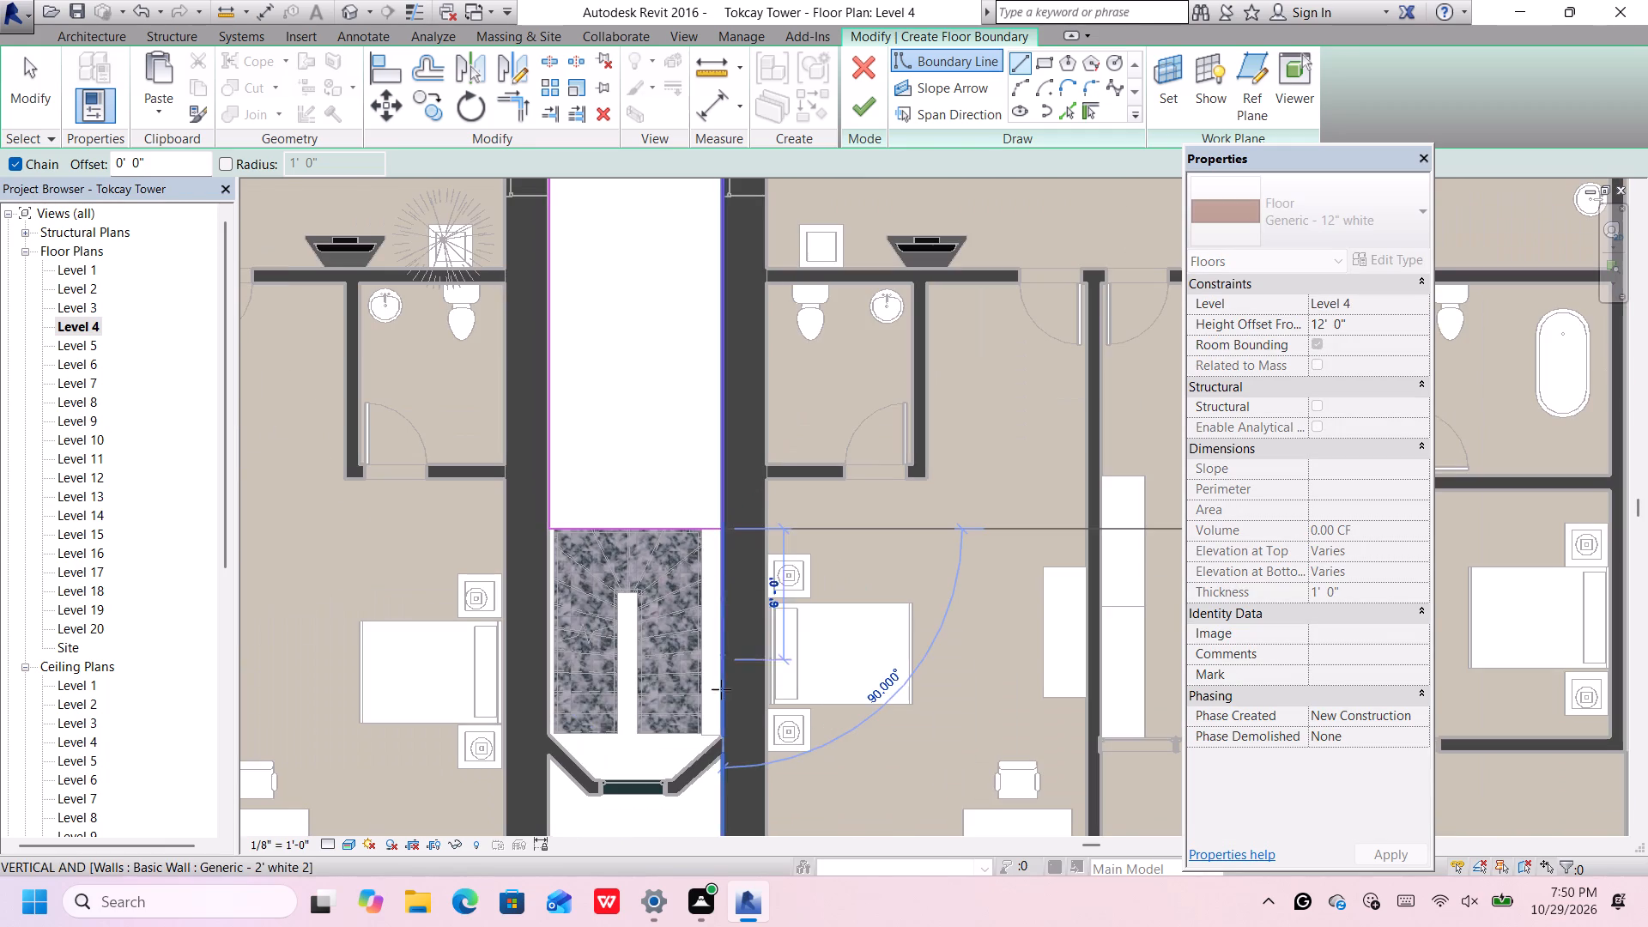
pyautogui.scroll(2, 709, 748)
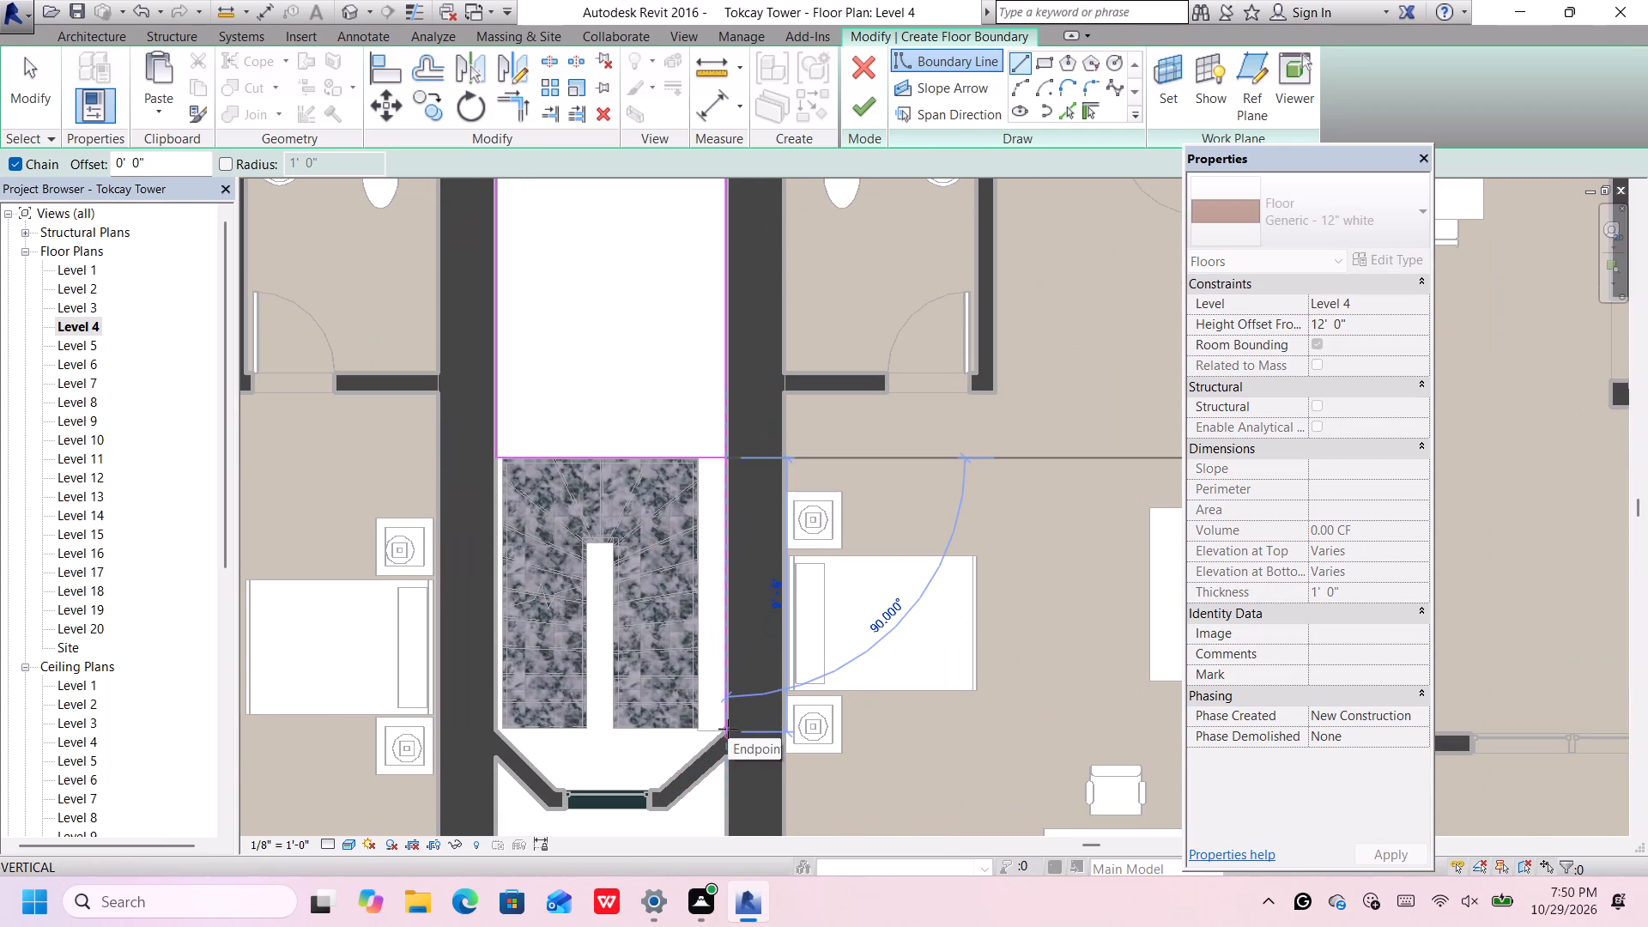
pyautogui.click(728, 729)
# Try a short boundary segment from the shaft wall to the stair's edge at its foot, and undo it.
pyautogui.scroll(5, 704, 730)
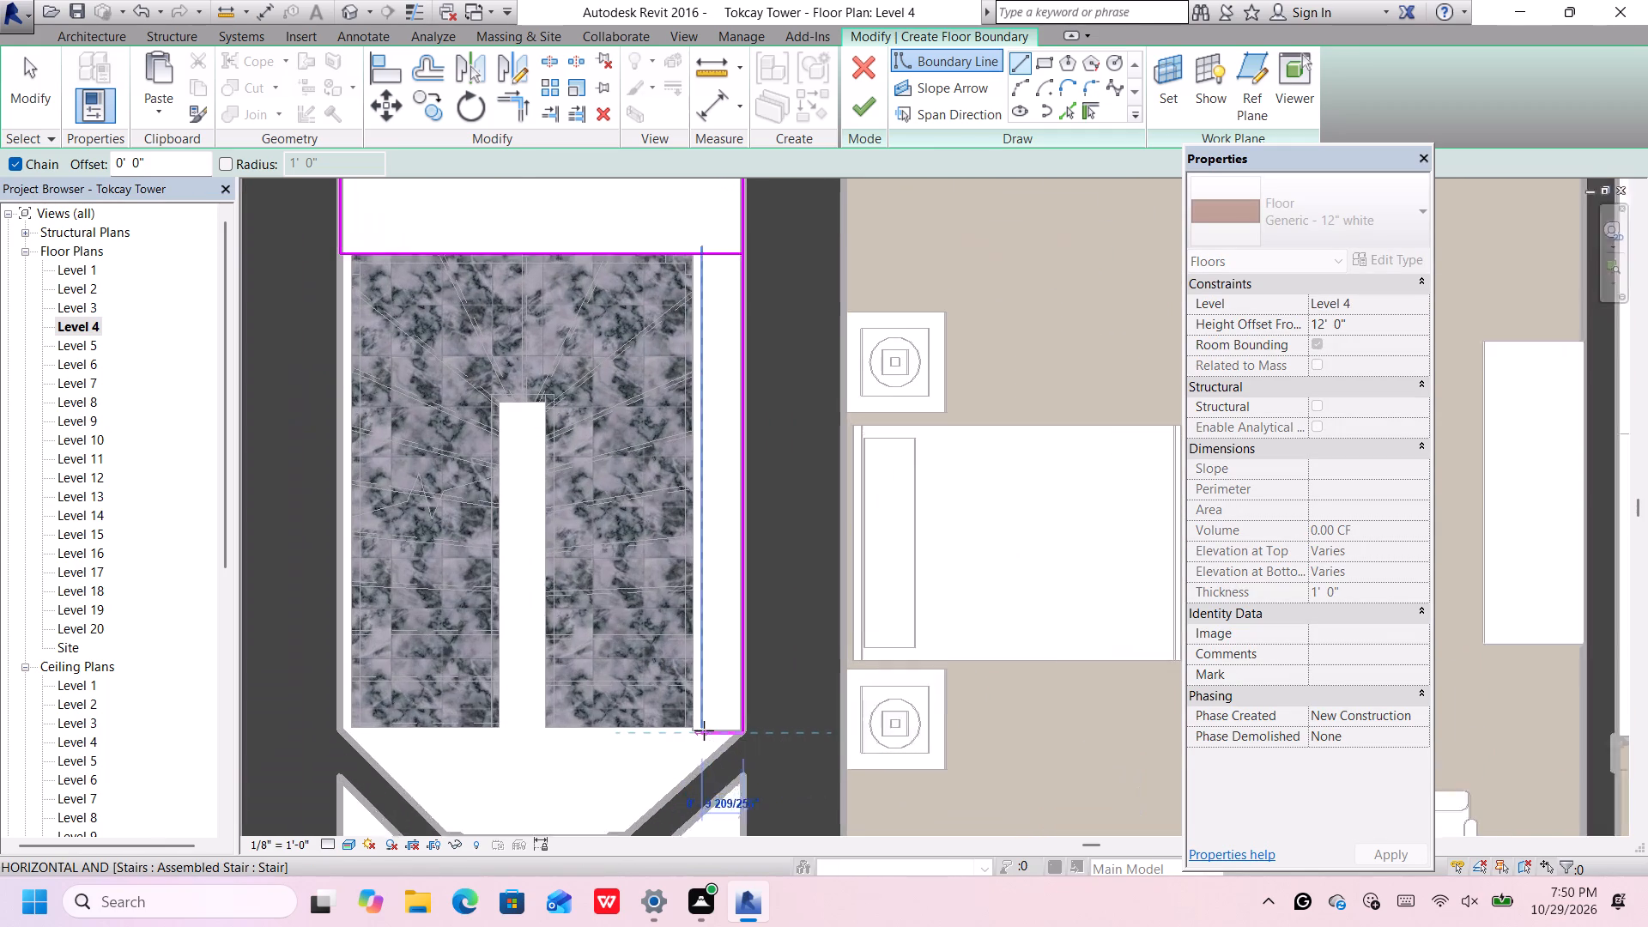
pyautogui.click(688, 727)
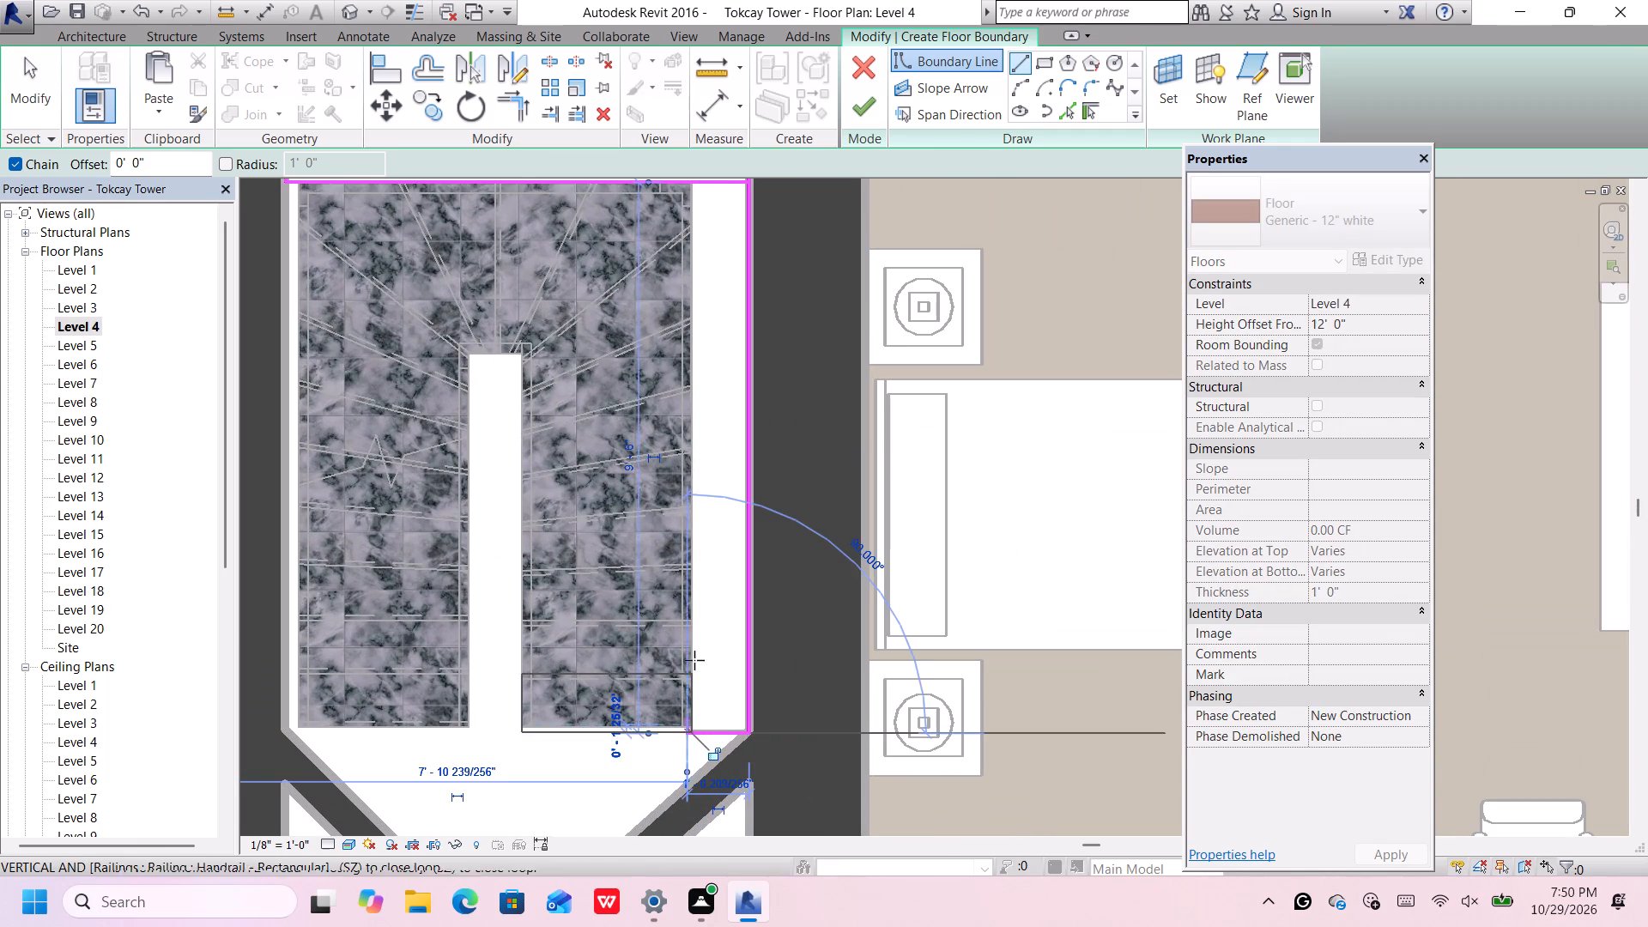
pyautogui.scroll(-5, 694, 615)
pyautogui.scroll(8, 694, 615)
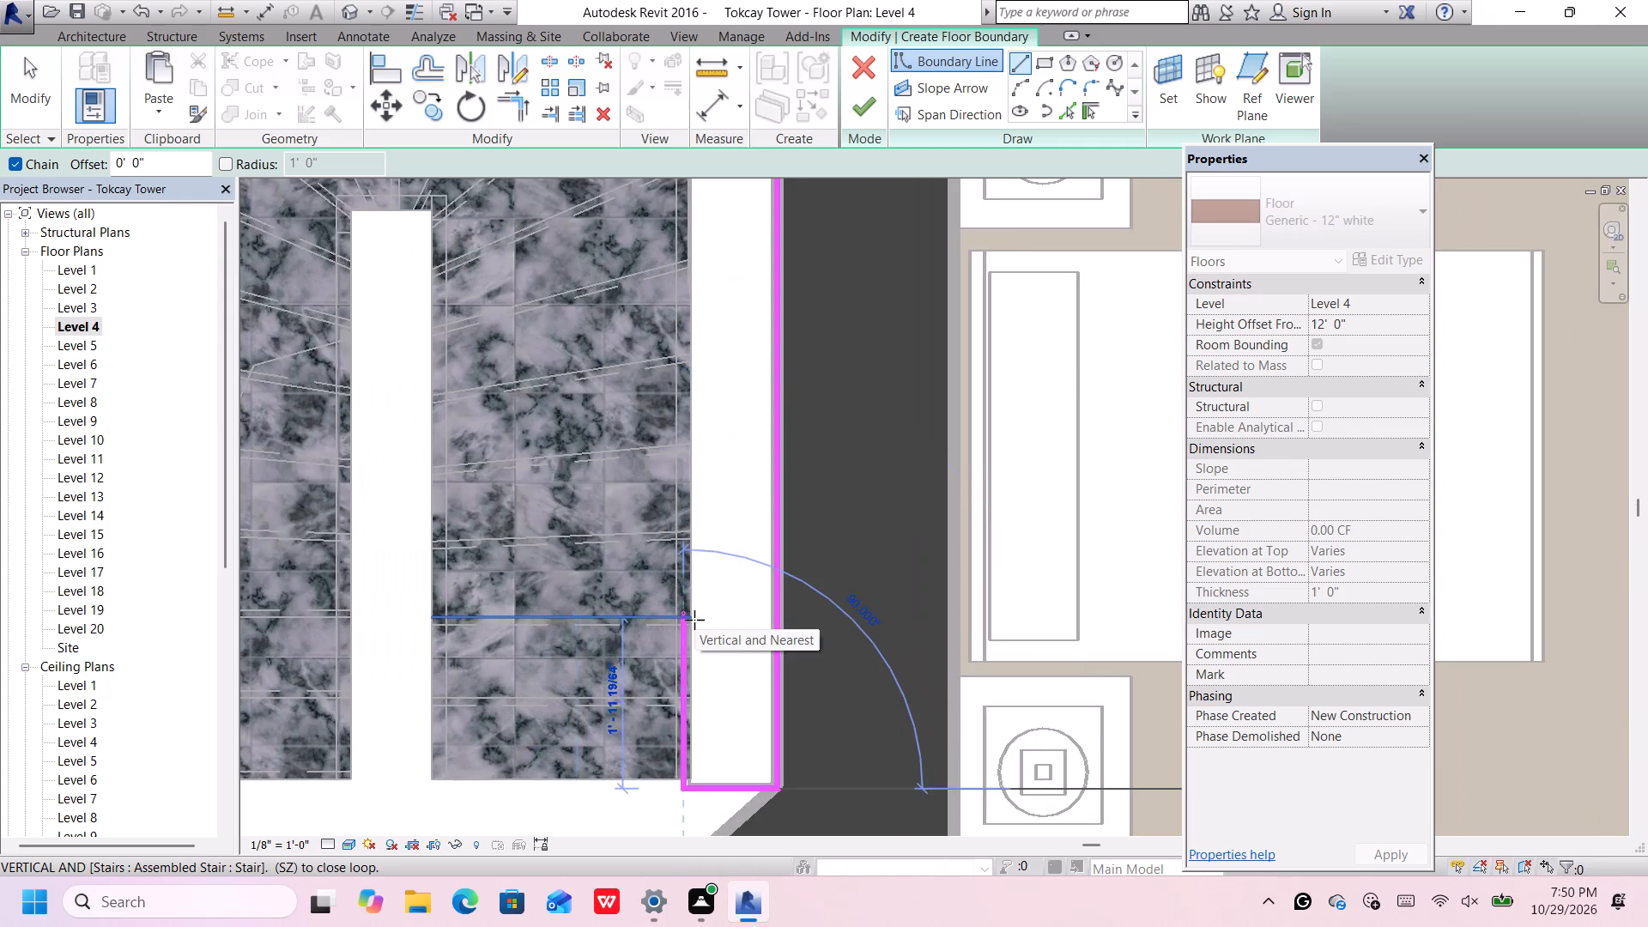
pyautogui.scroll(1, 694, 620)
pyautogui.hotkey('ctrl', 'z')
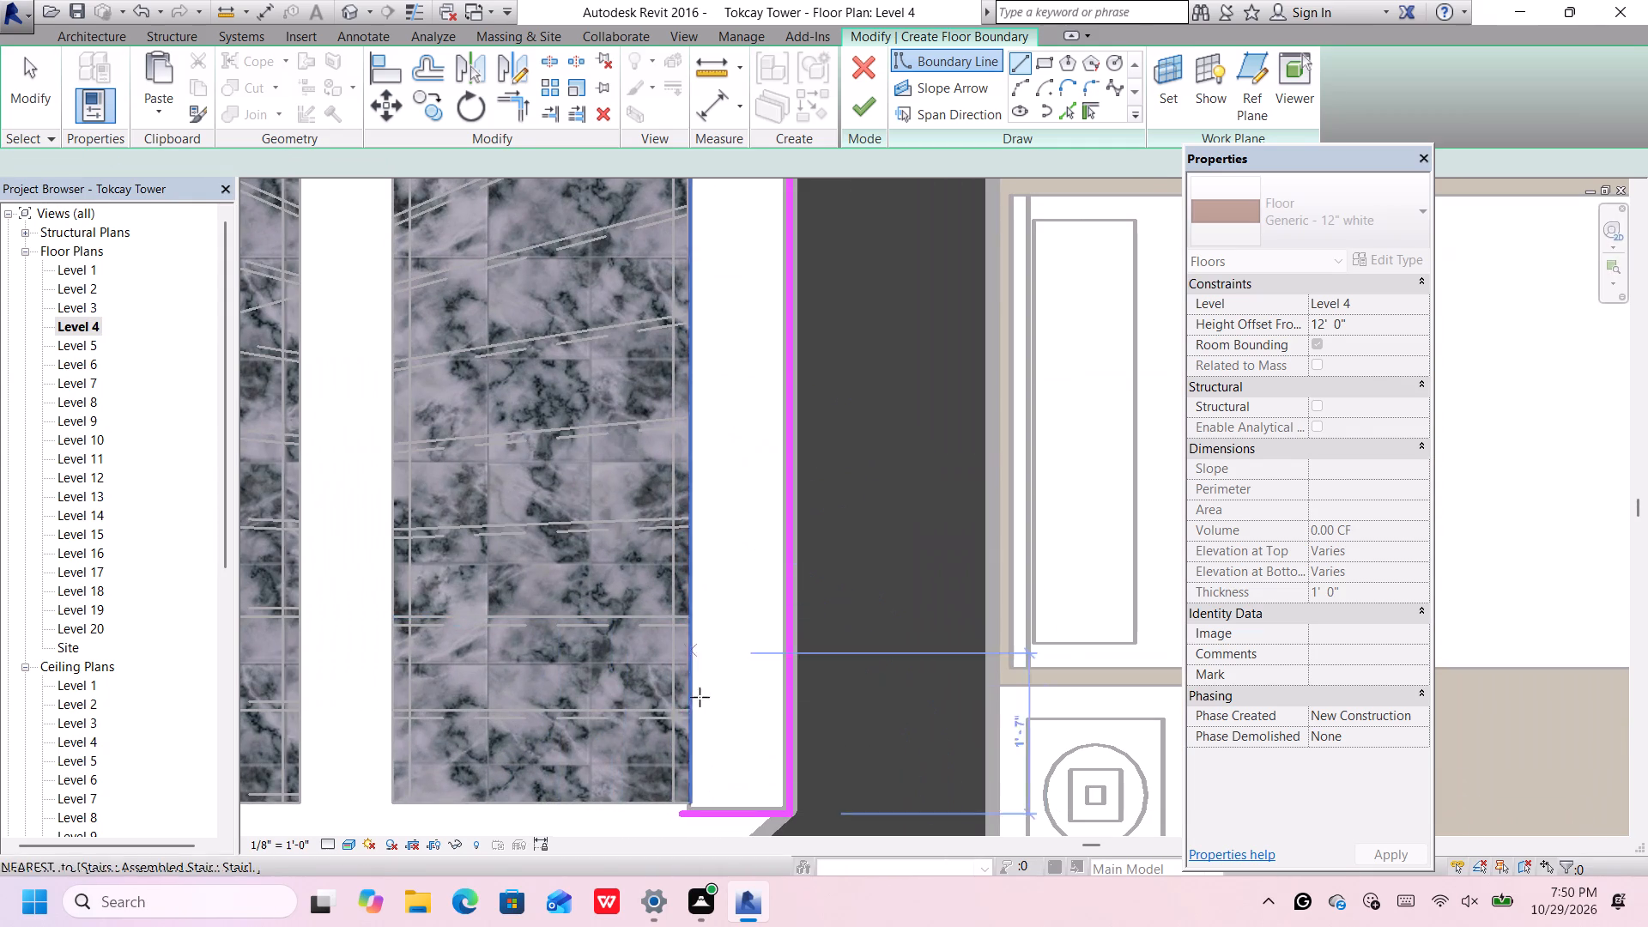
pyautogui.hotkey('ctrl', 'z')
# Sketch a 1'-0" boundary segment from the shaft wall to the stair's edge, and continue it along the stair to the rectangle.
pyautogui.scroll(14, 735, 738)
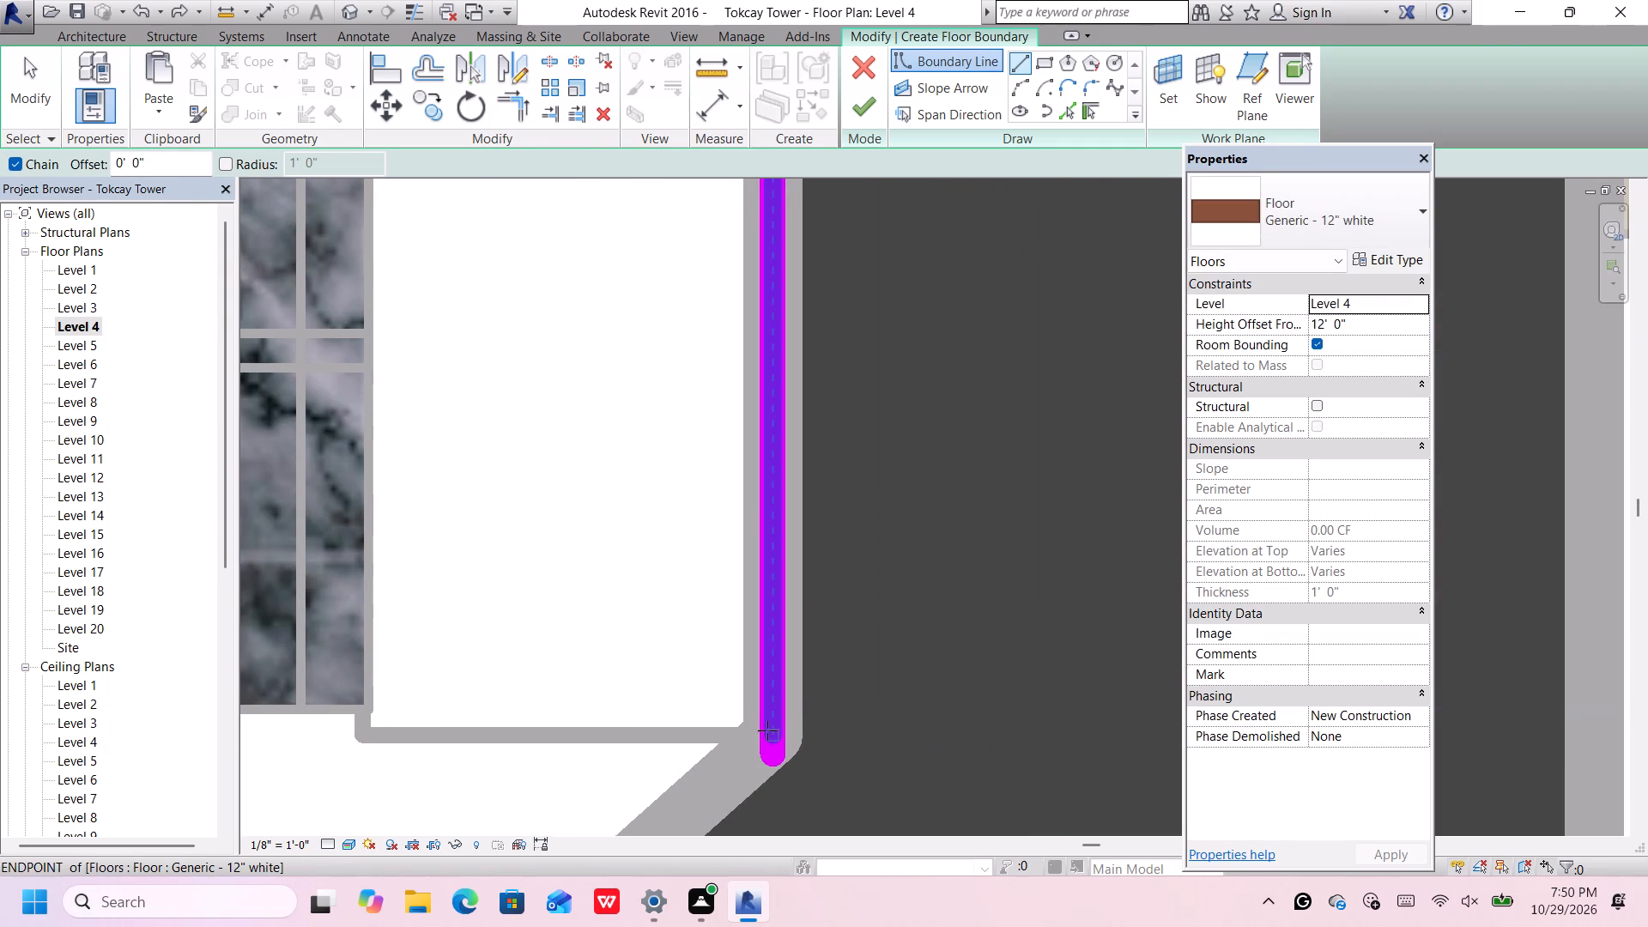
pyautogui.click(767, 730)
pyautogui.scroll(-3, 642, 715)
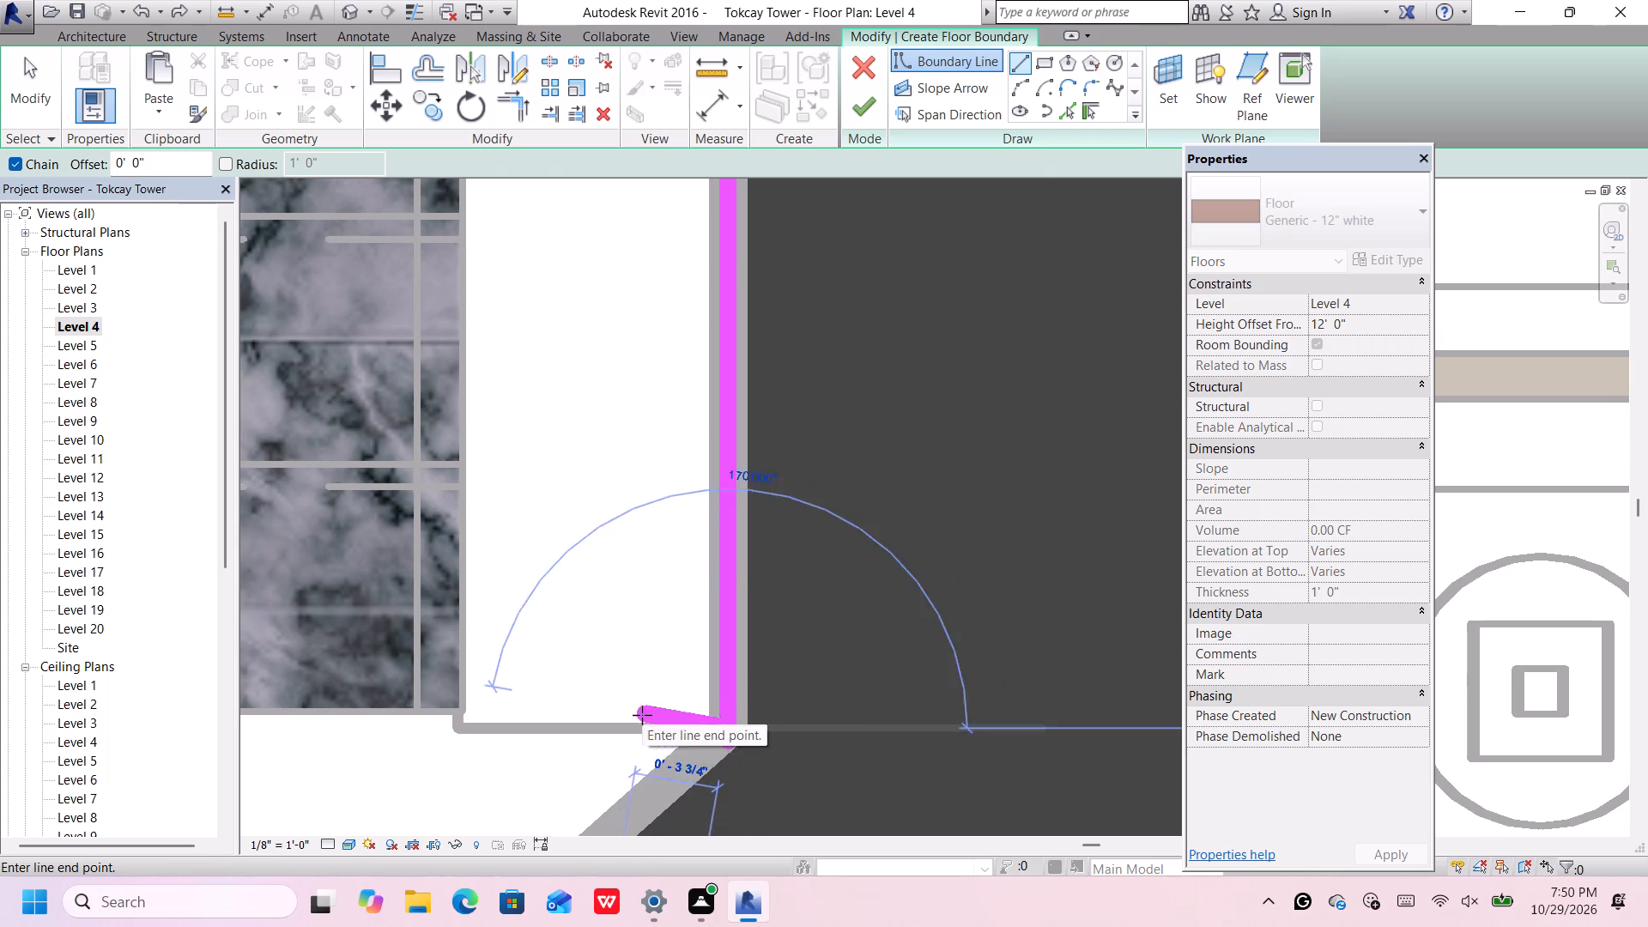
pyautogui.scroll(1, 465, 728)
pyautogui.click(465, 728)
pyautogui.scroll(-15, 465, 728)
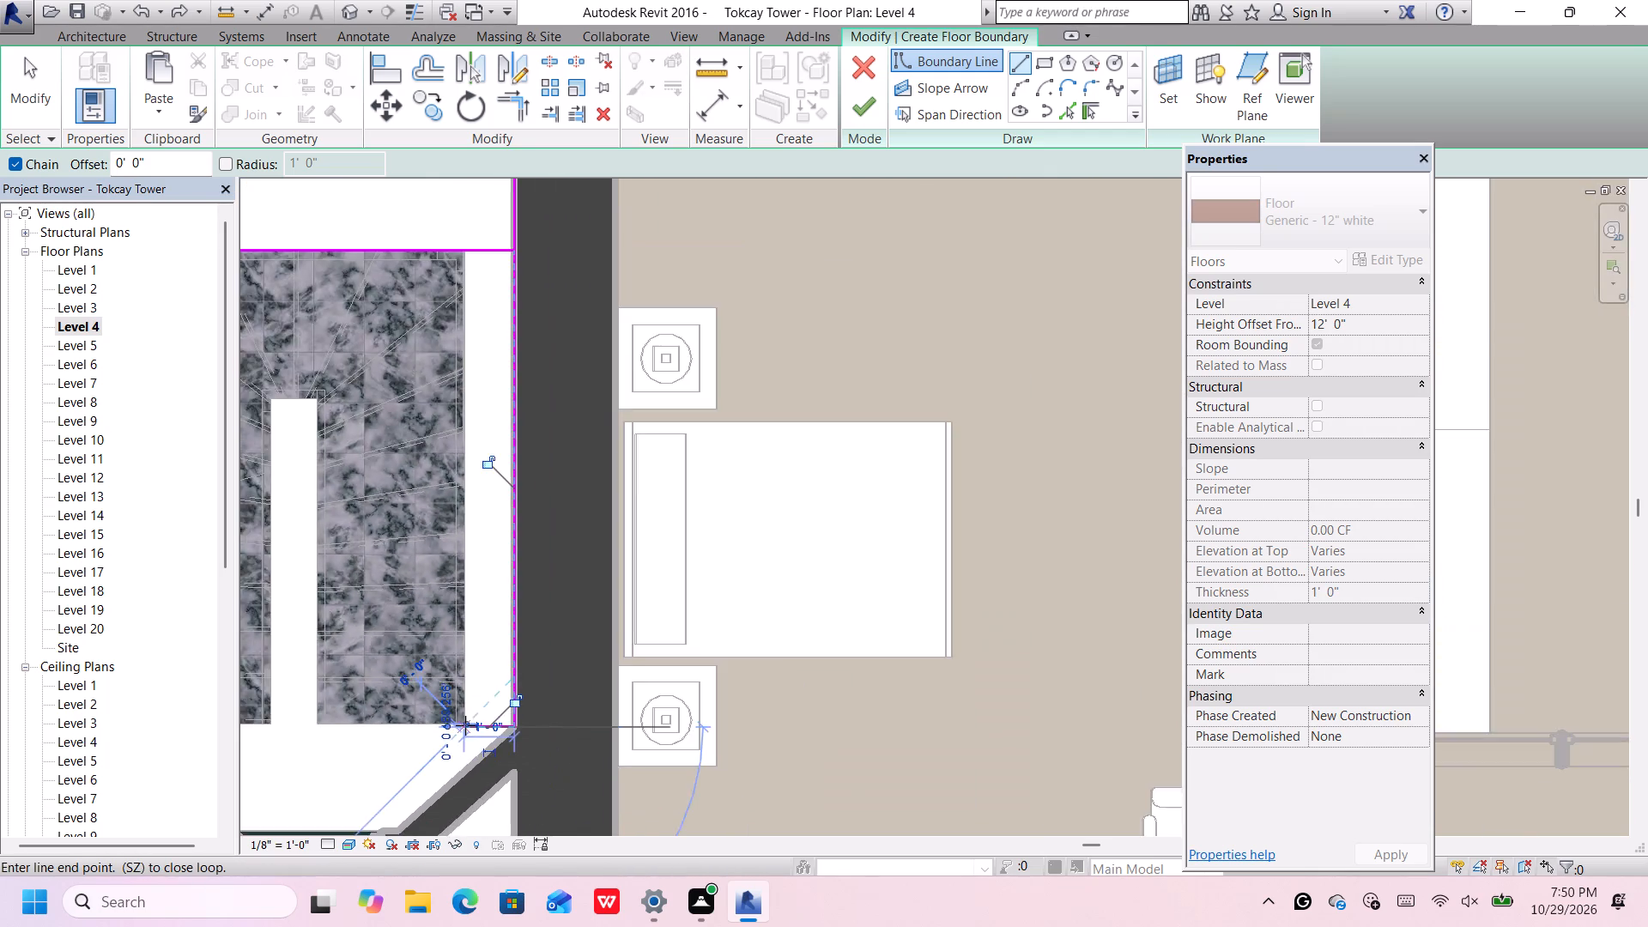
pyautogui.scroll(-2, 465, 725)
pyautogui.click(466, 455)
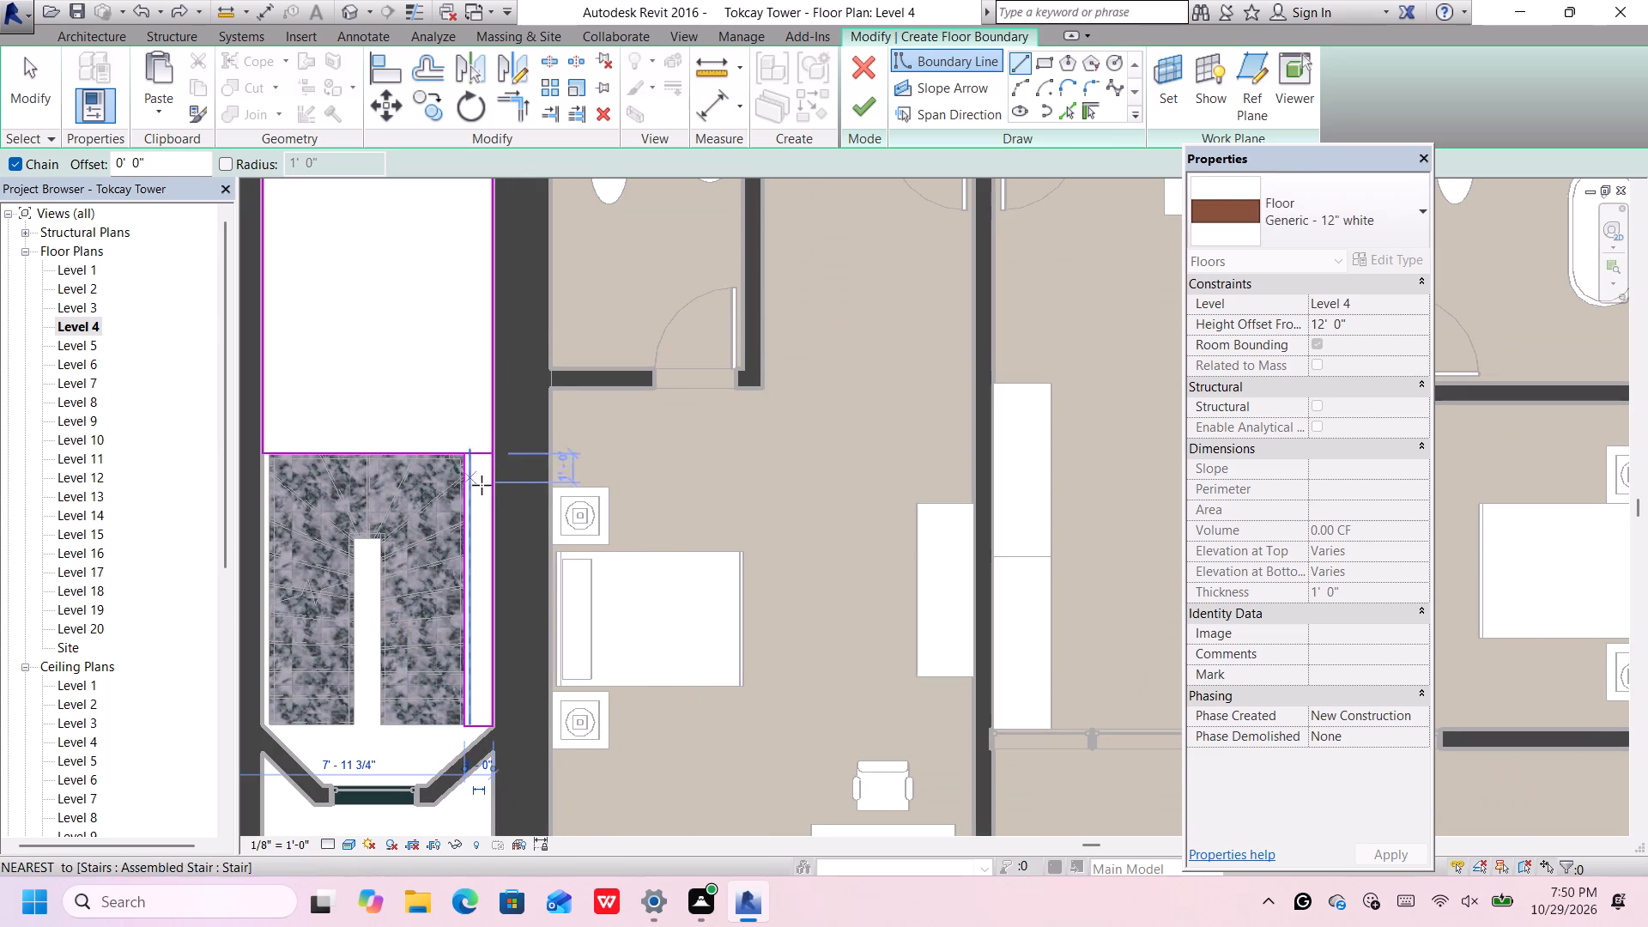
# Trim the rectangle's stair-side line to a corner with the line along the stair, joining the side strip to the corridor boundary.
pyautogui.scroll(5, 482, 490)
pyautogui.scroll(-6, 485, 506)
pyautogui.moveTo(485, 573); pyautogui.dragTo(501, 518, button='middle')
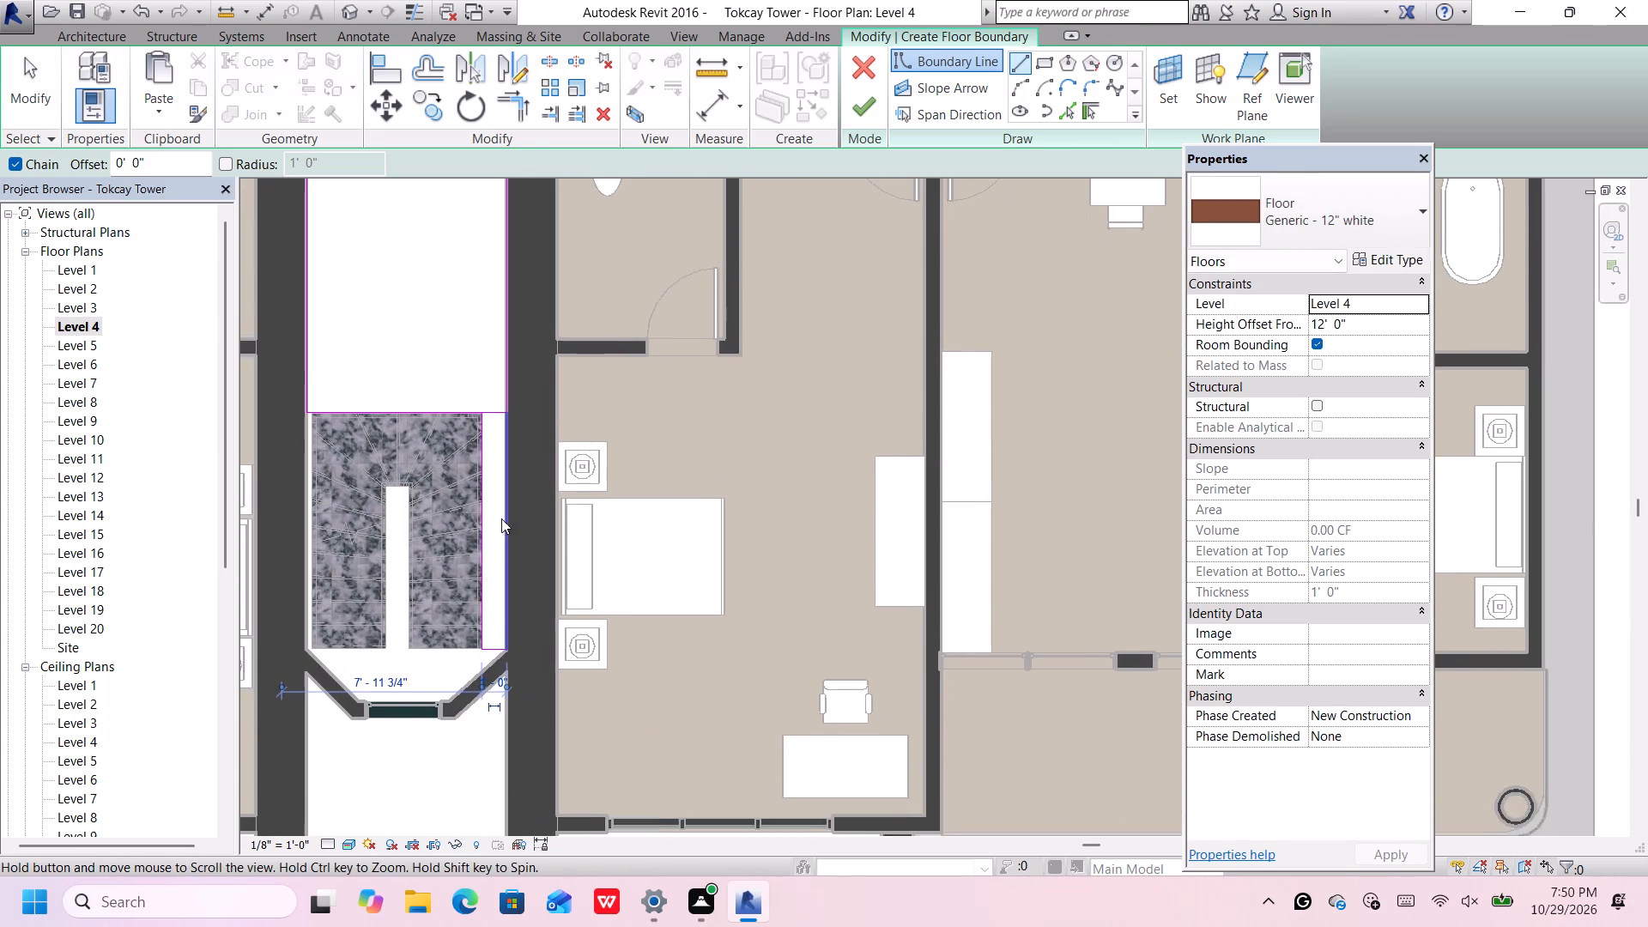
pyautogui.scroll(5, 492, 567)
pyautogui.scroll(-1, 482, 658)
pyautogui.scroll(10, 482, 658)
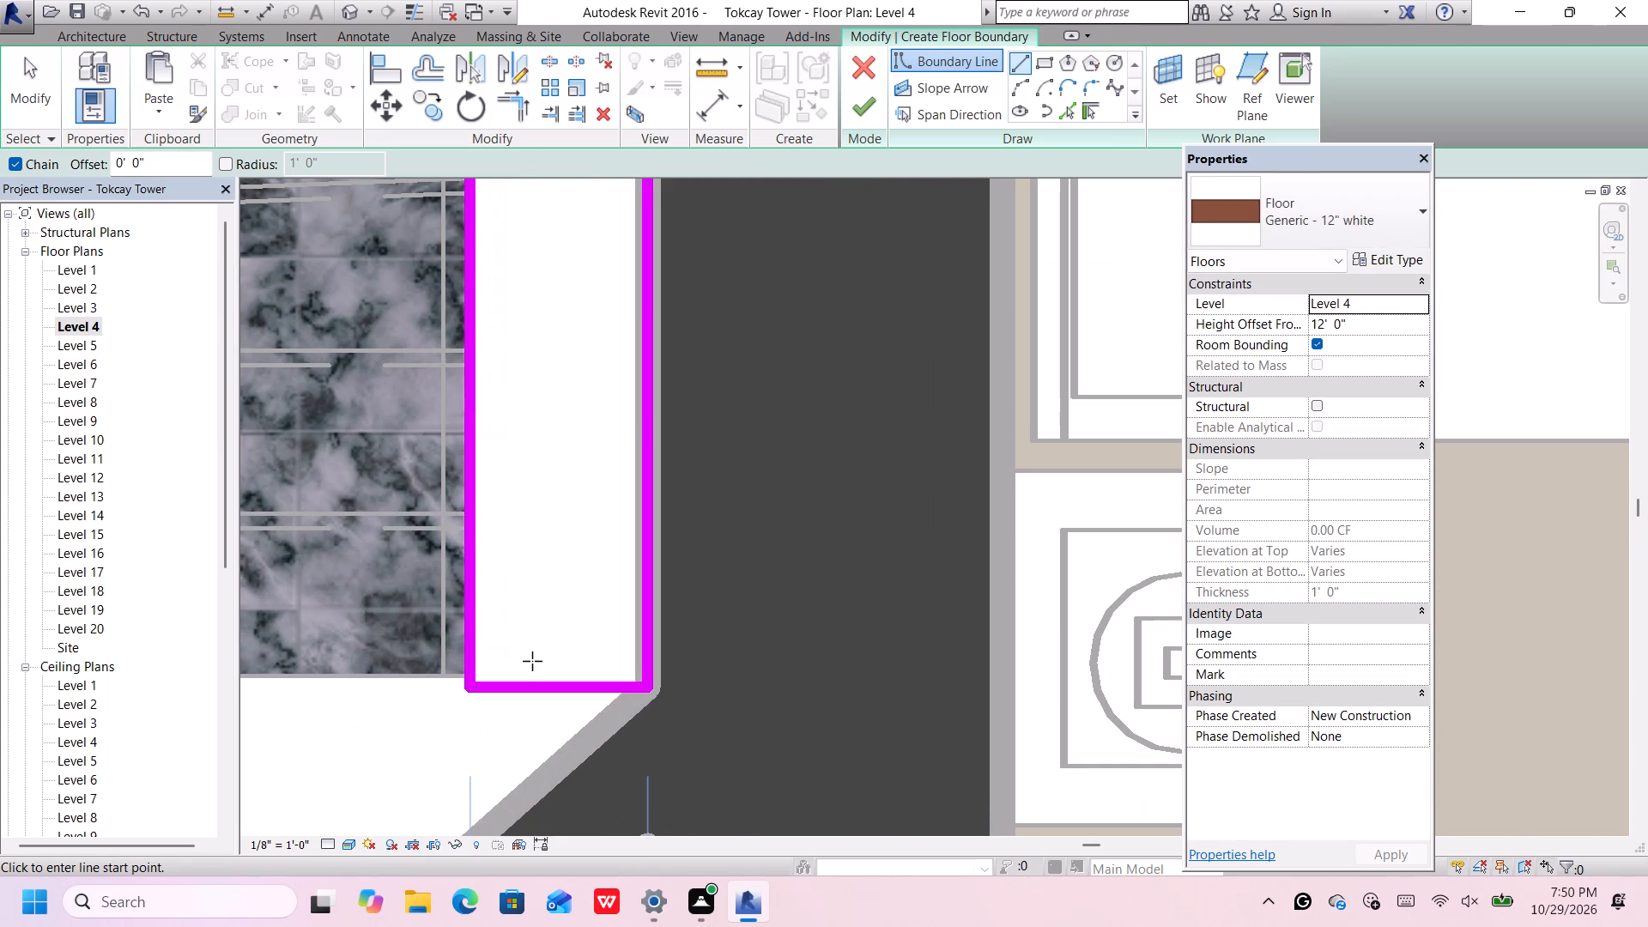
pyautogui.scroll(-6, 532, 658)
pyautogui.moveTo(552, 591); pyautogui.dragTo(624, 837, button='middle')
pyautogui.scroll(-1, 624, 839)
pyautogui.scroll(-3, 603, 705)
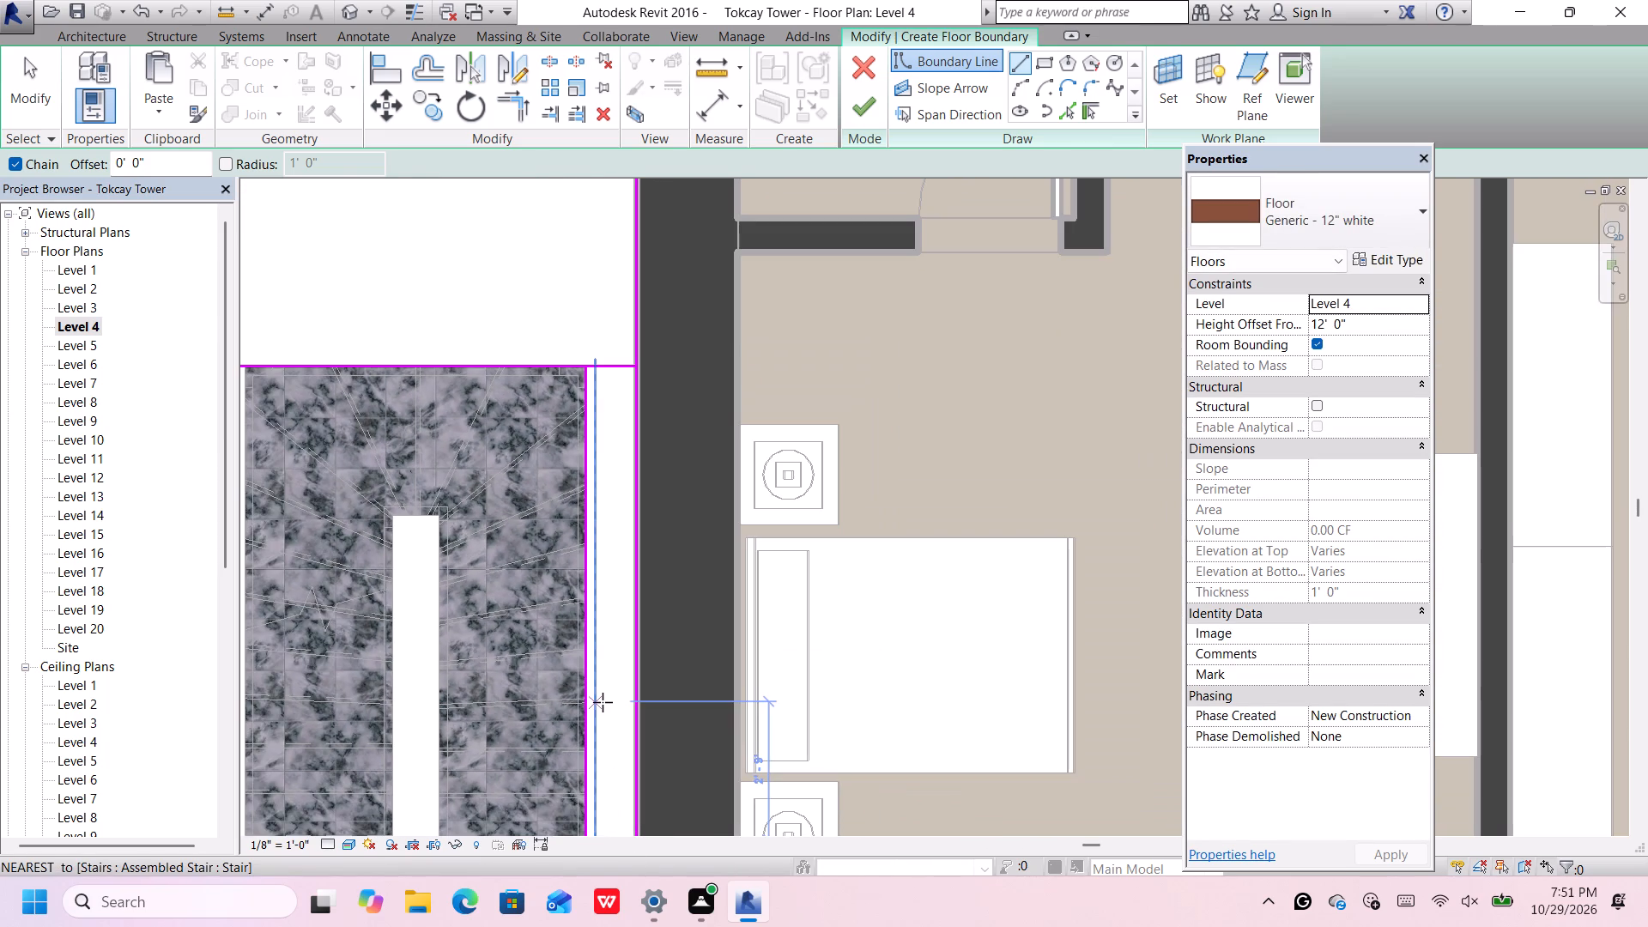
pyautogui.press('space')
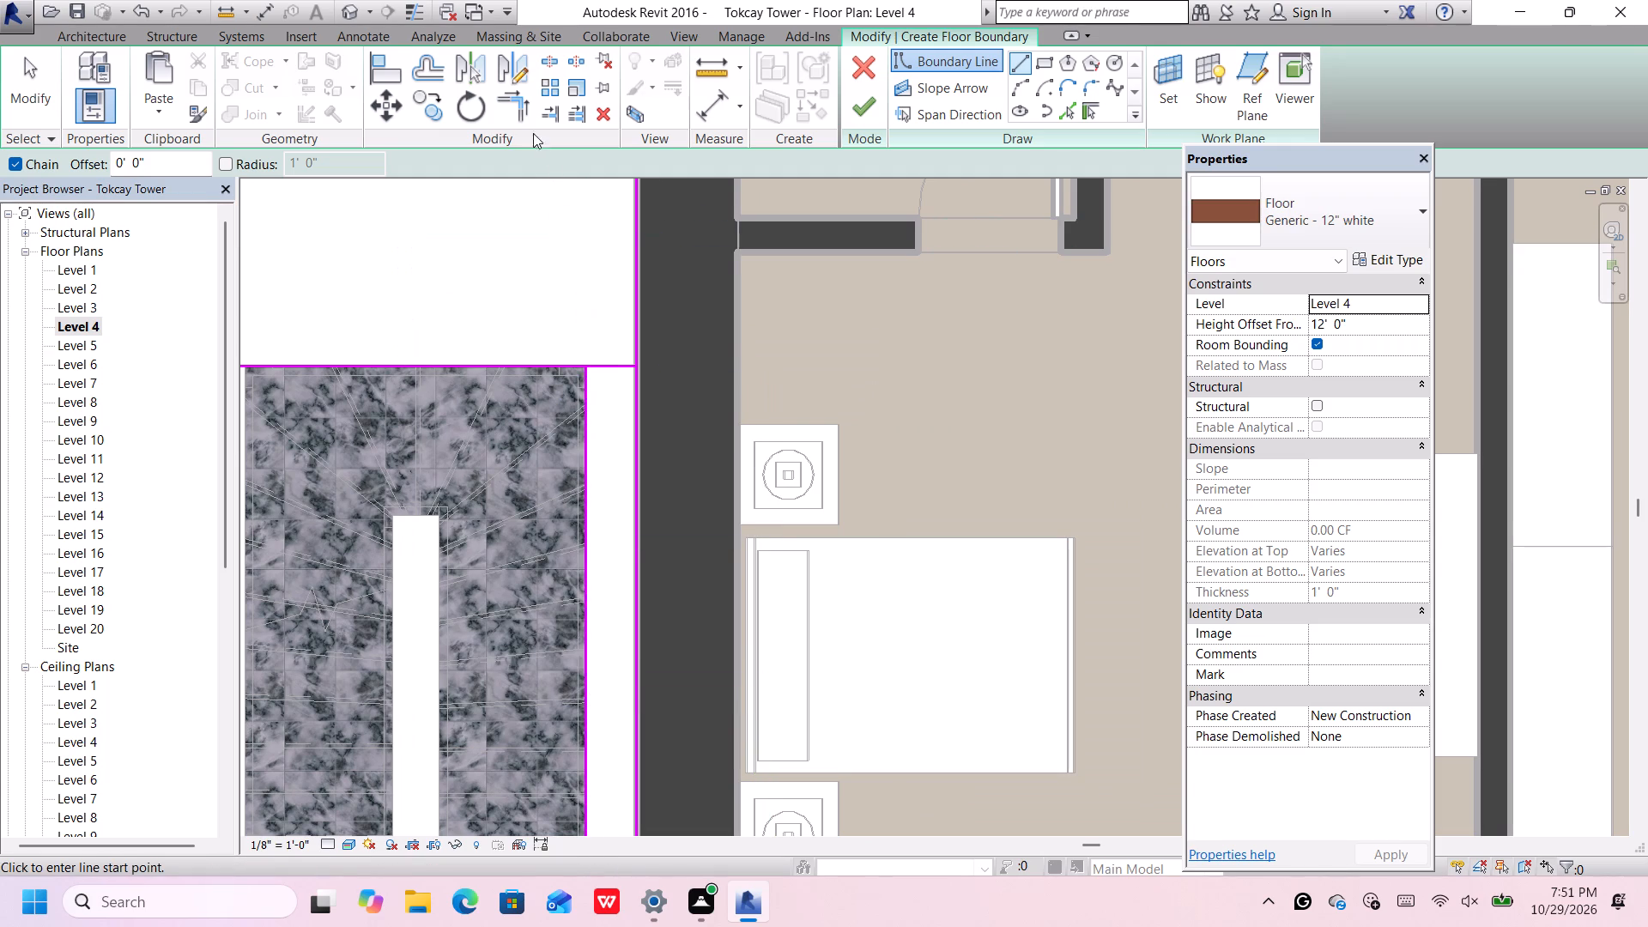
pyautogui.click(524, 106)
pyautogui.click(585, 387)
pyautogui.click(561, 360)
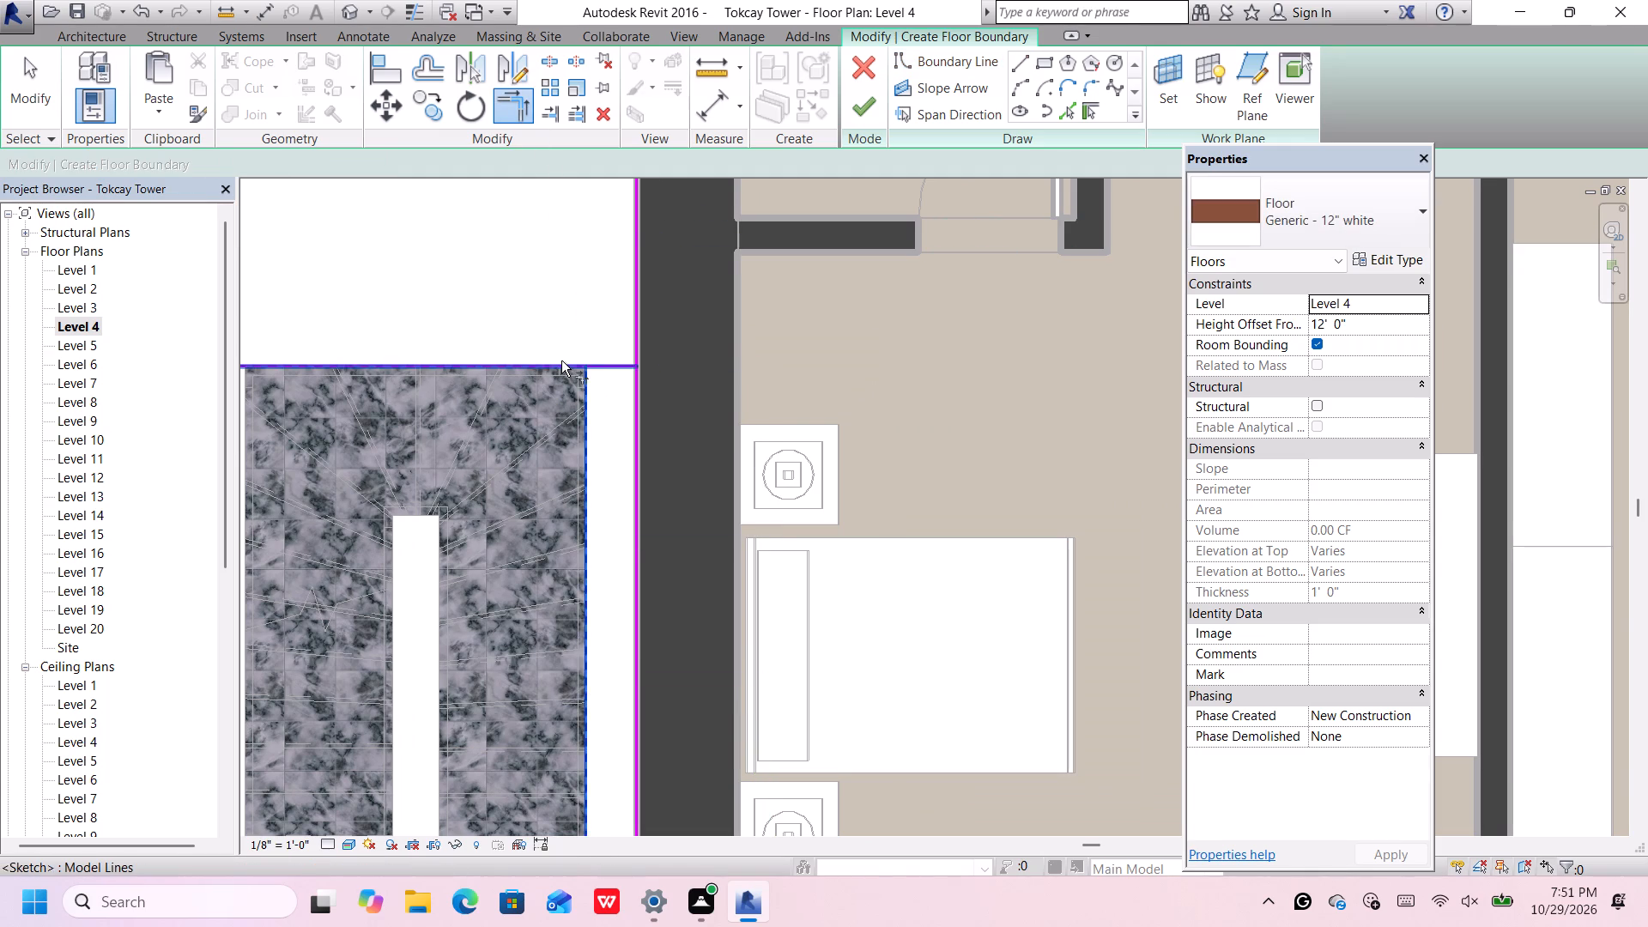
# Finish the Level 4 corridor floor sketch.
pyautogui.scroll(-6, 567, 352)
pyautogui.moveTo(579, 340); pyautogui.dragTo(636, 512, button='middle')
pyautogui.scroll(-4, 636, 512)
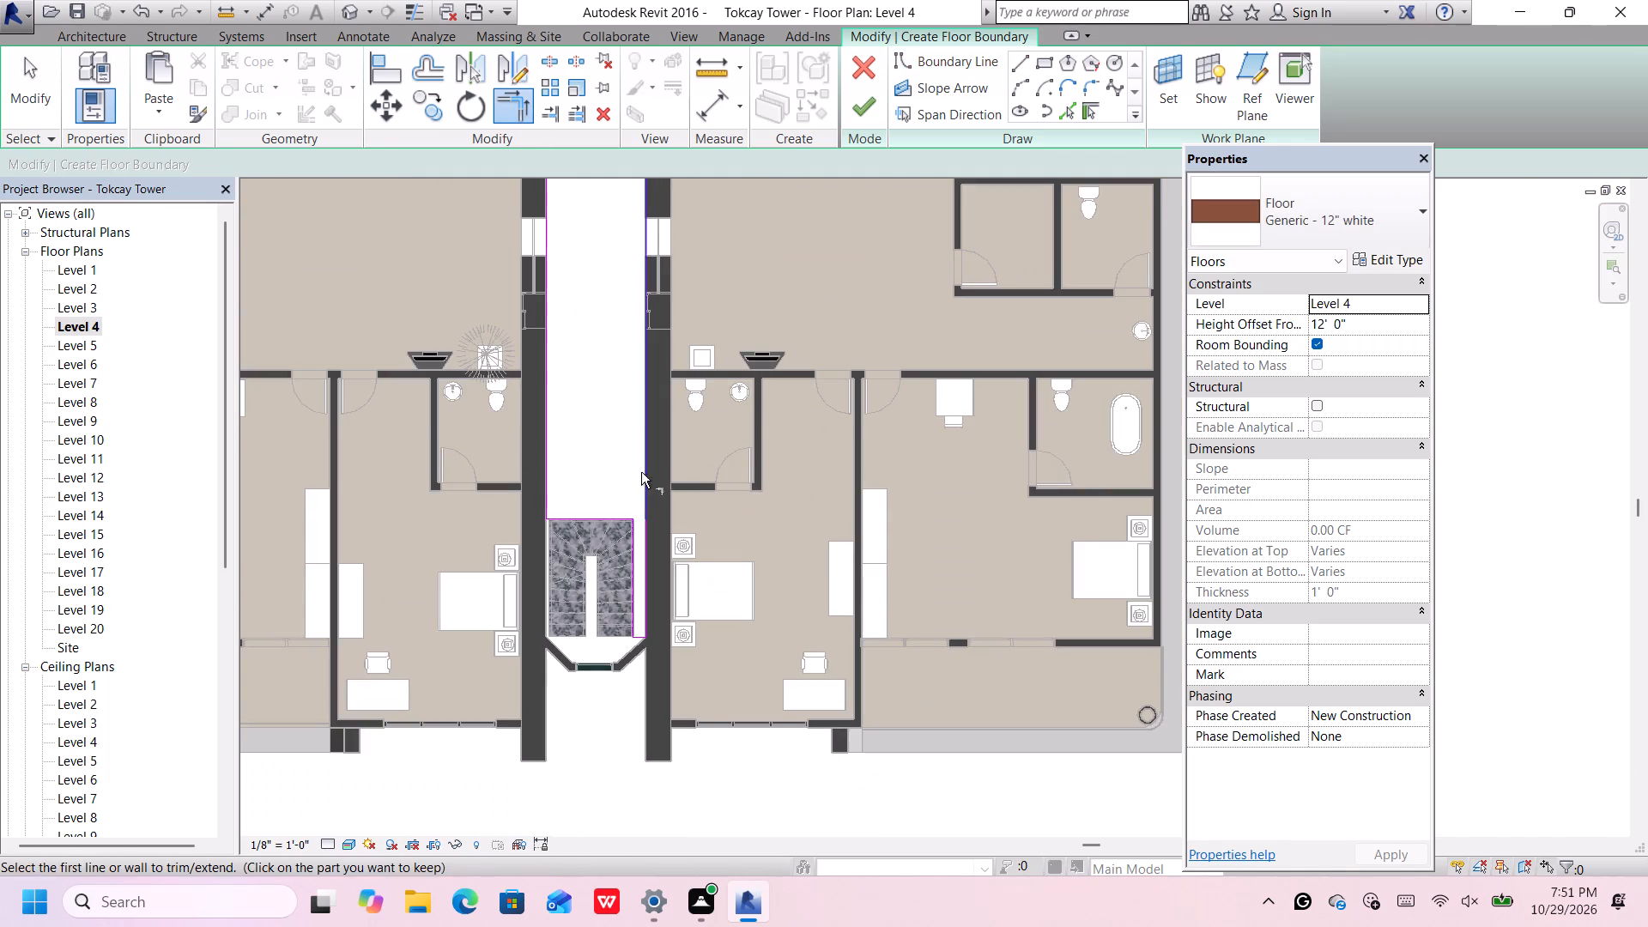
pyautogui.scroll(-3, 638, 427)
pyautogui.moveTo(639, 363); pyautogui.dragTo(651, 462, button='middle')
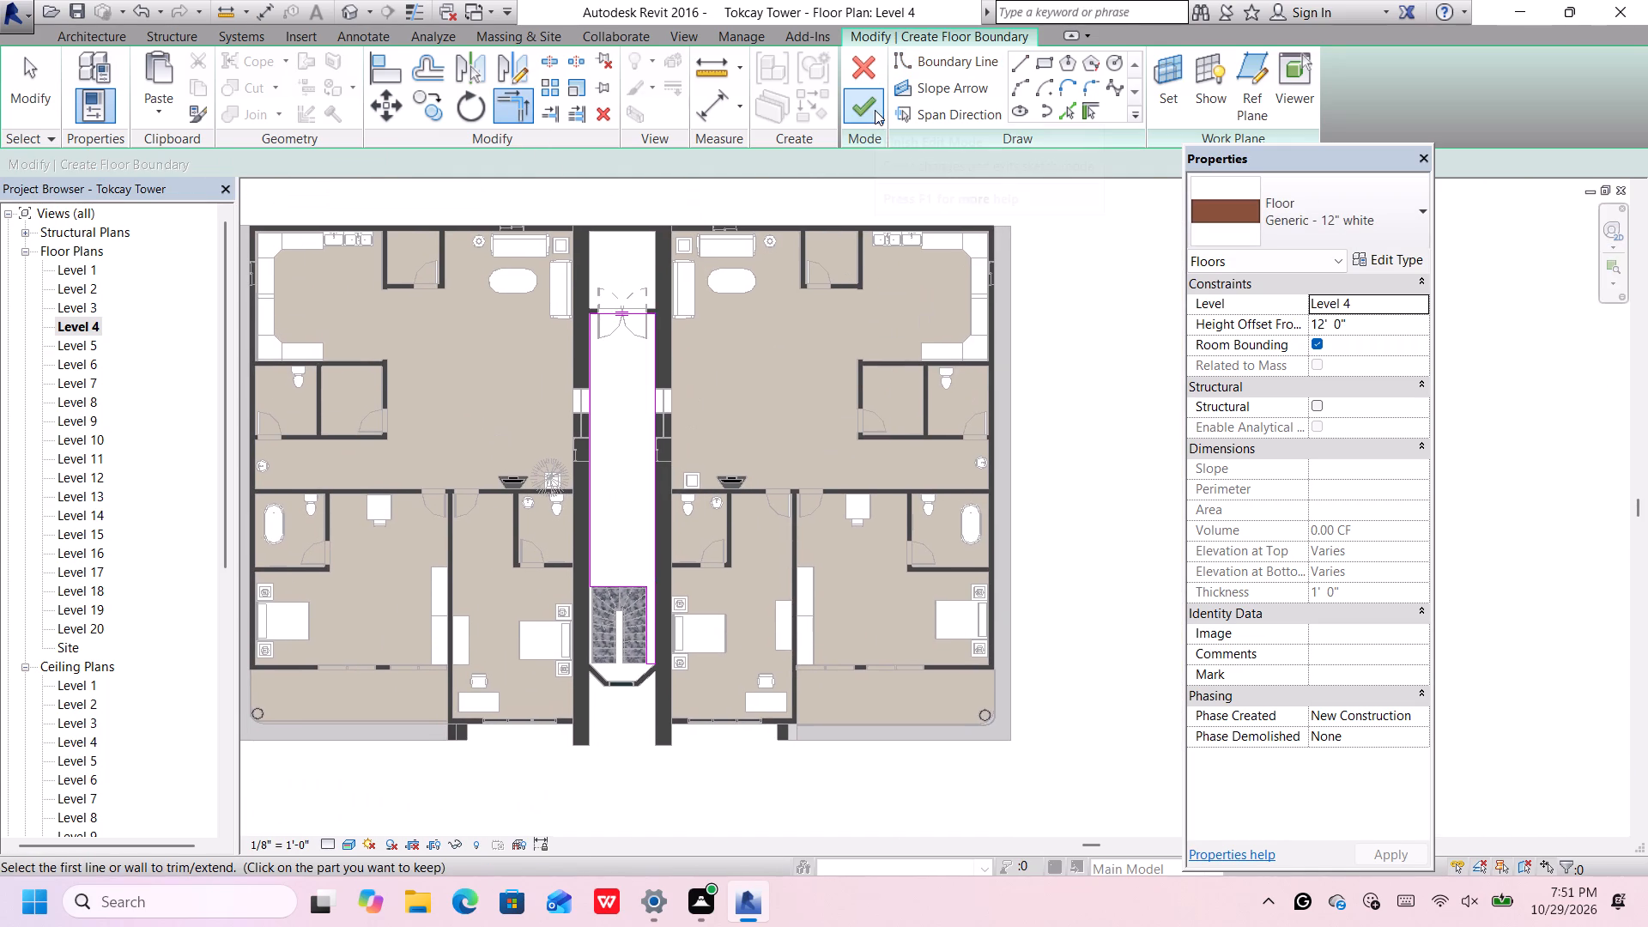
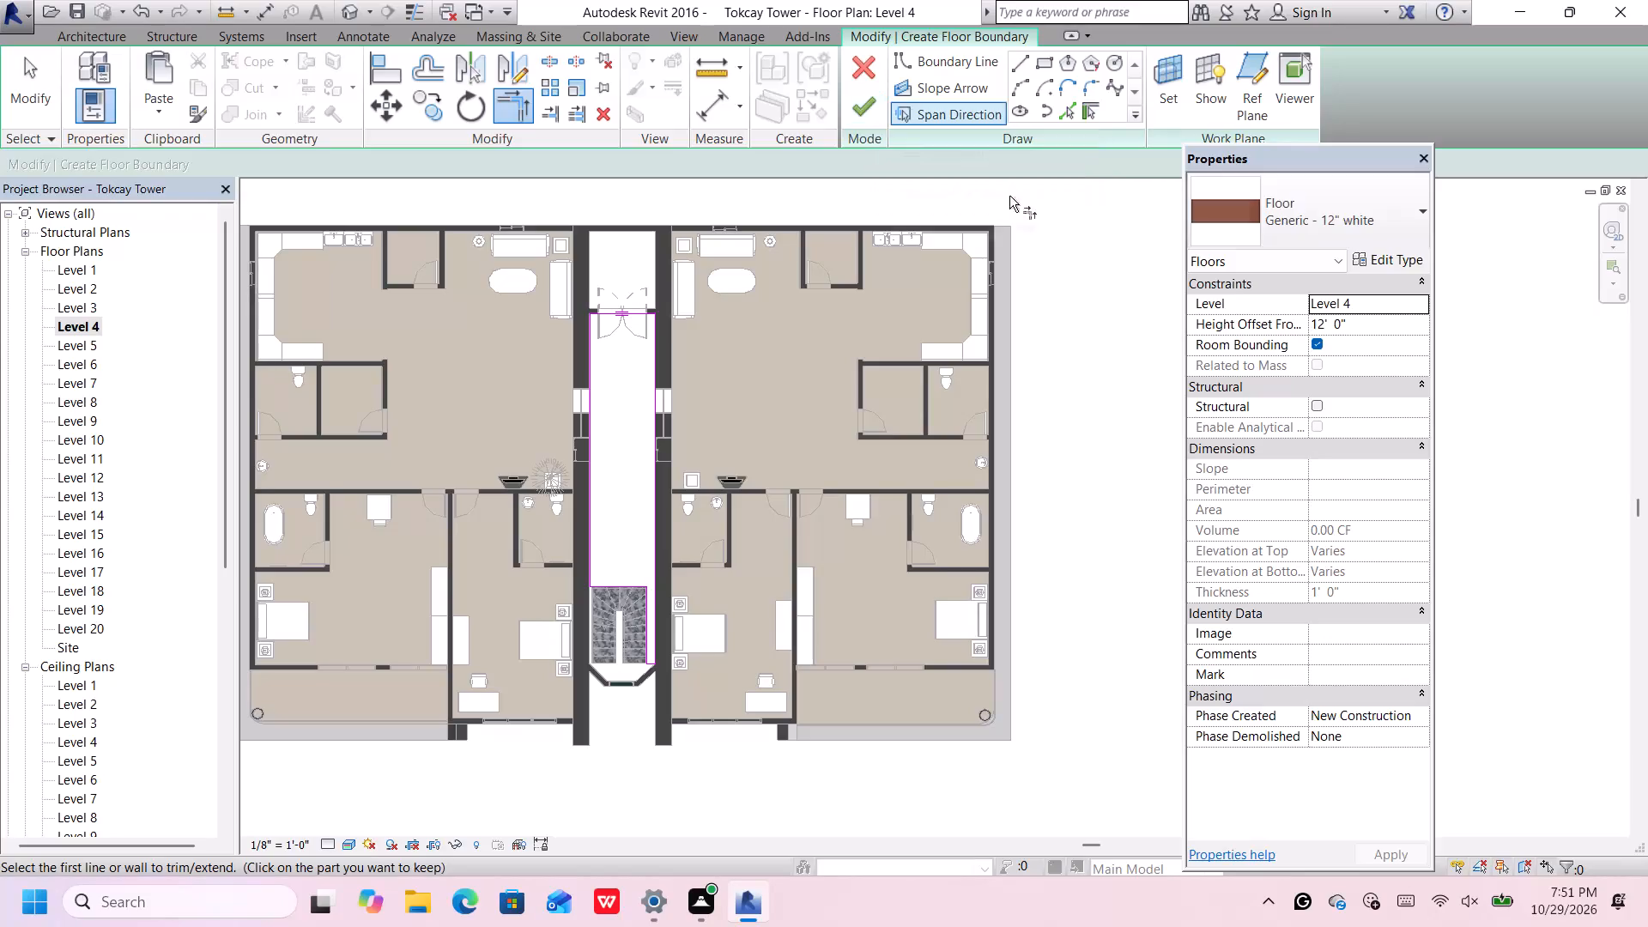
# Set the corridor floor's level to Level 3, keeping its 12' 0" height offset, and finish the floor sketch.
pyautogui.click(1425, 304)
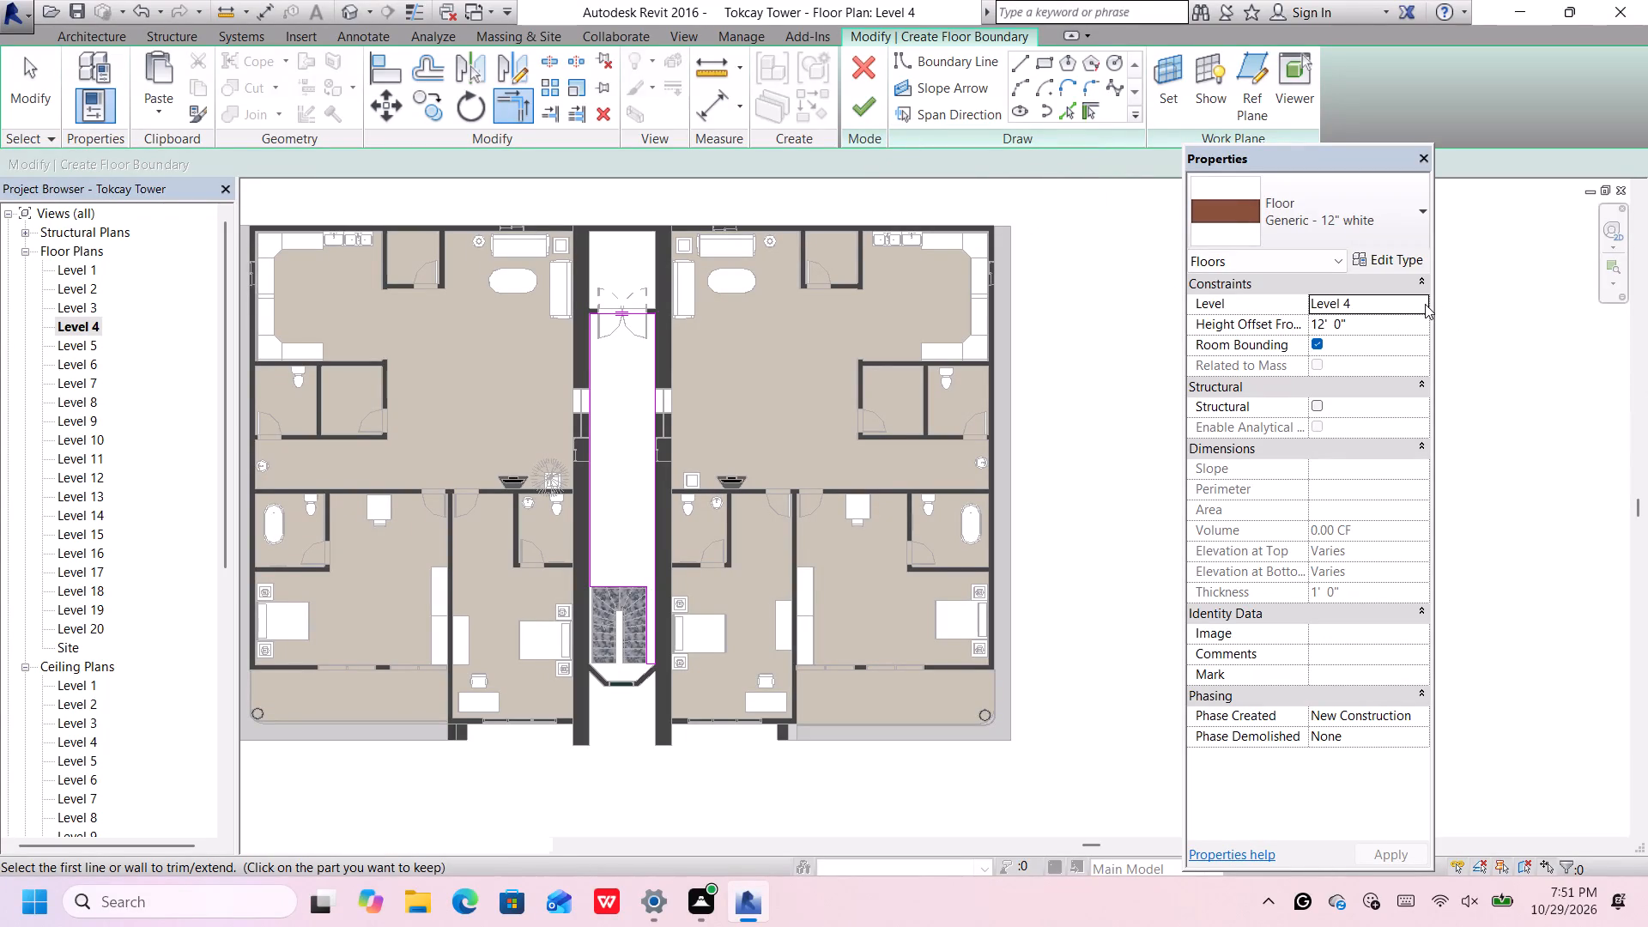
pyautogui.scroll(-1, 1390, 345)
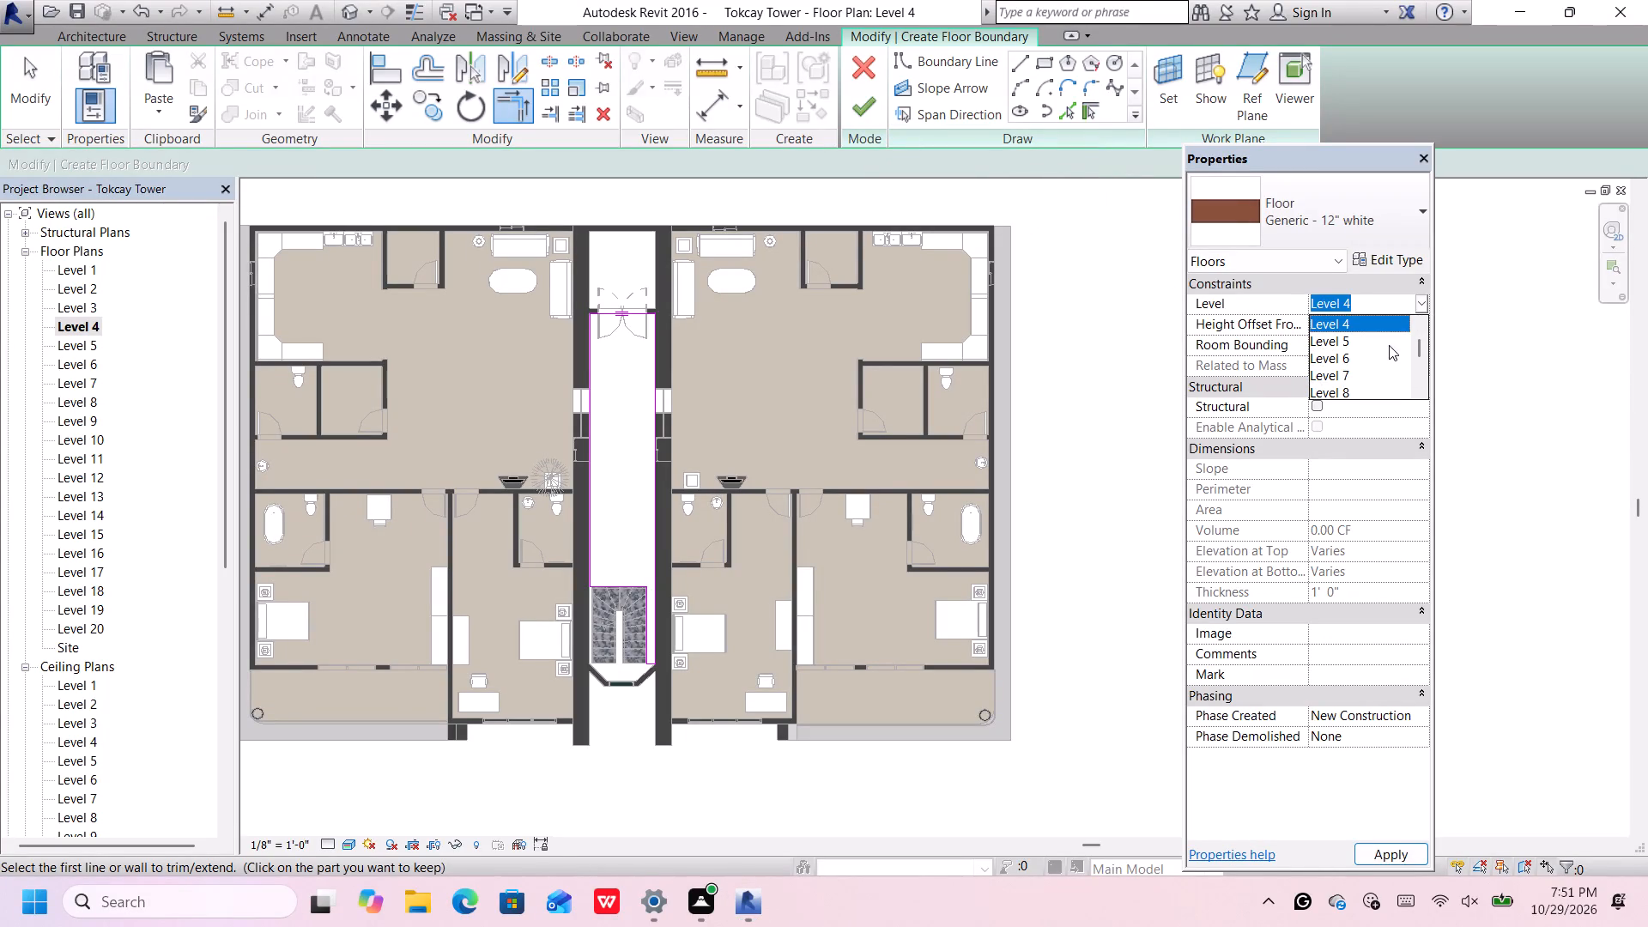
pyautogui.scroll(1, 1389, 345)
pyautogui.click(1367, 361)
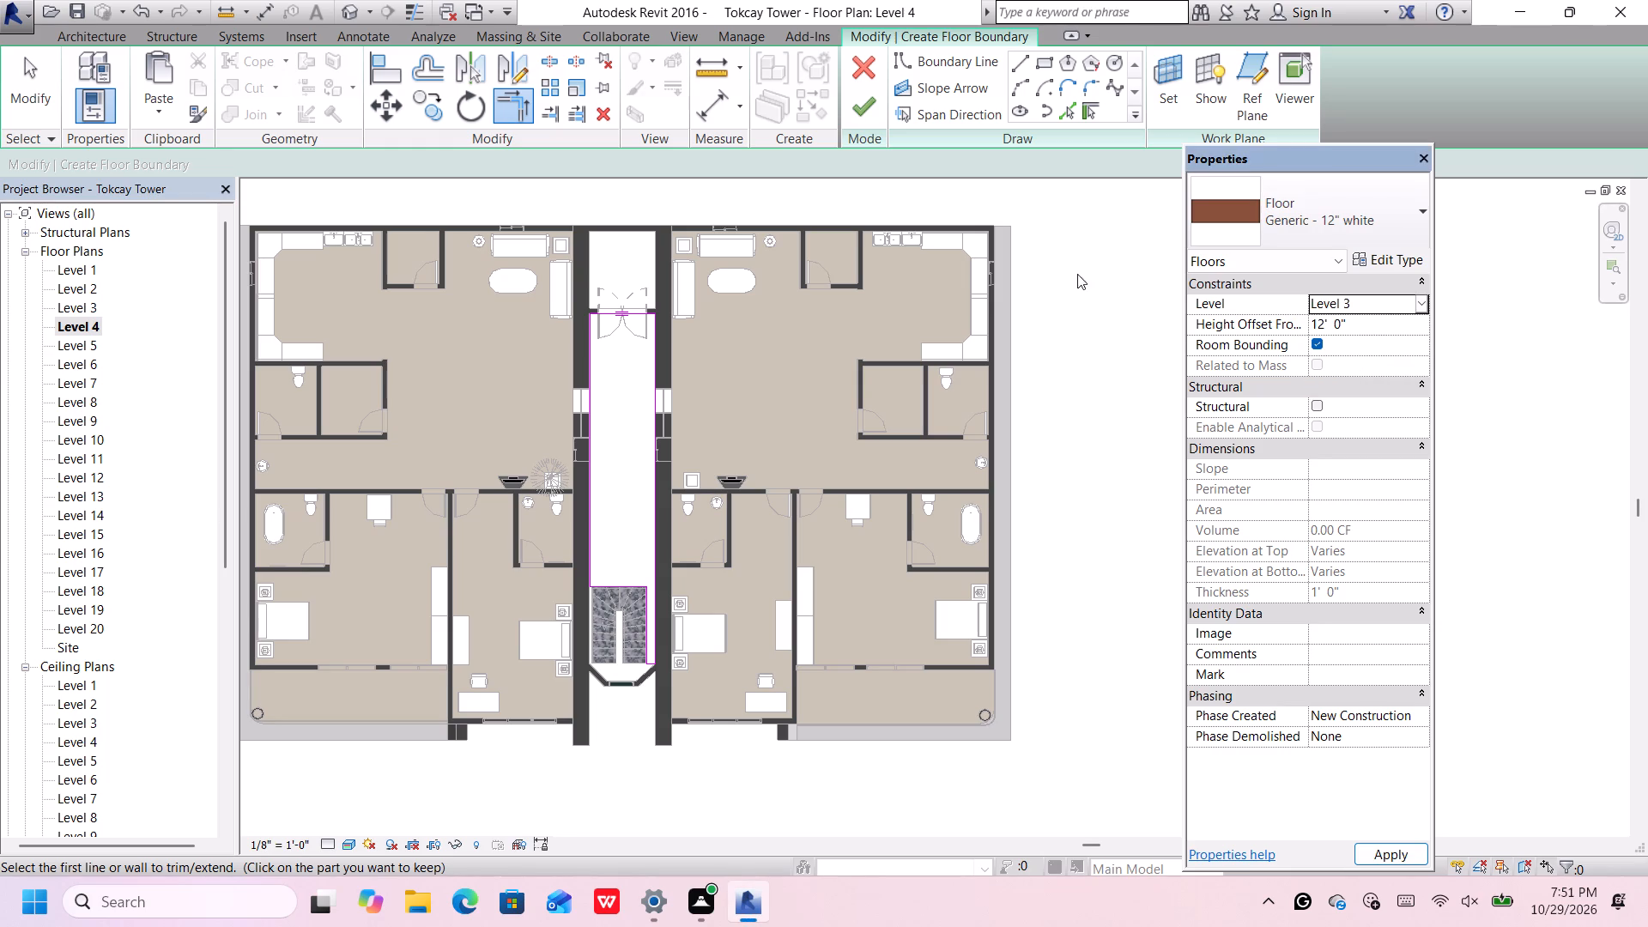
pyautogui.click(869, 106)
pyautogui.scroll(-2, 775, 199)
pyautogui.moveTo(777, 199); pyautogui.dragTo(832, 287, button='middle')
pyautogui.click(832, 276)
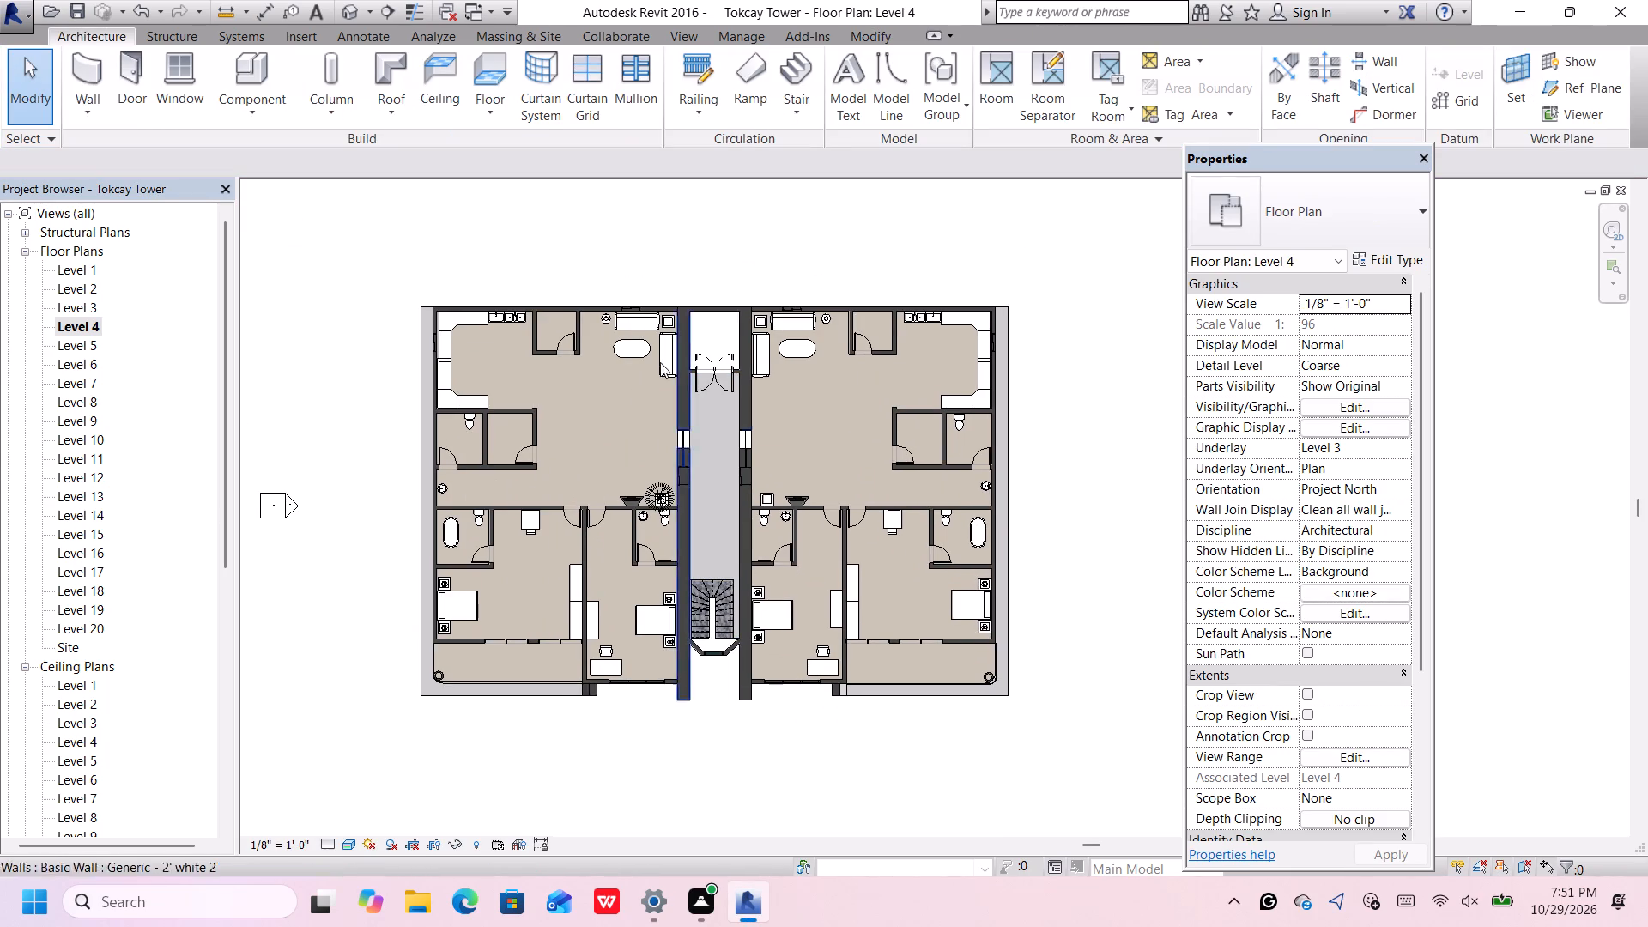
# Open the Level 5 floor plan at the stair shaft and corridor.
pyautogui.doubleClick(65, 347)
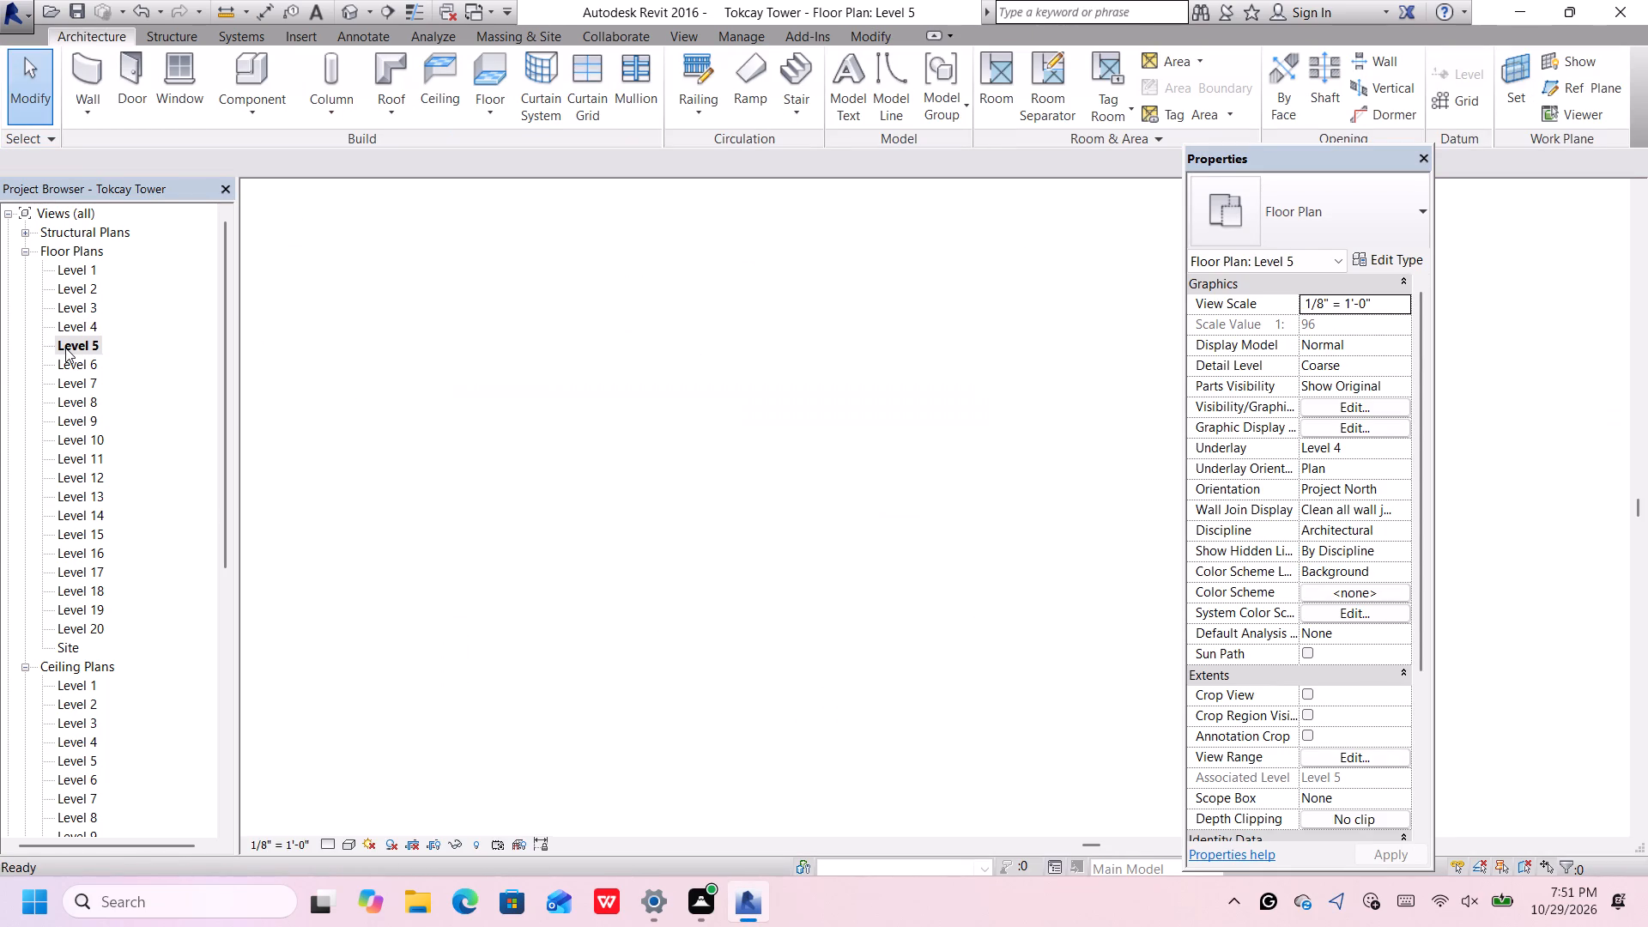
pyautogui.scroll(-3, 436, 361)
pyautogui.moveTo(452, 387); pyautogui.dragTo(537, 546, button='middle')
pyautogui.scroll(-3, 537, 546)
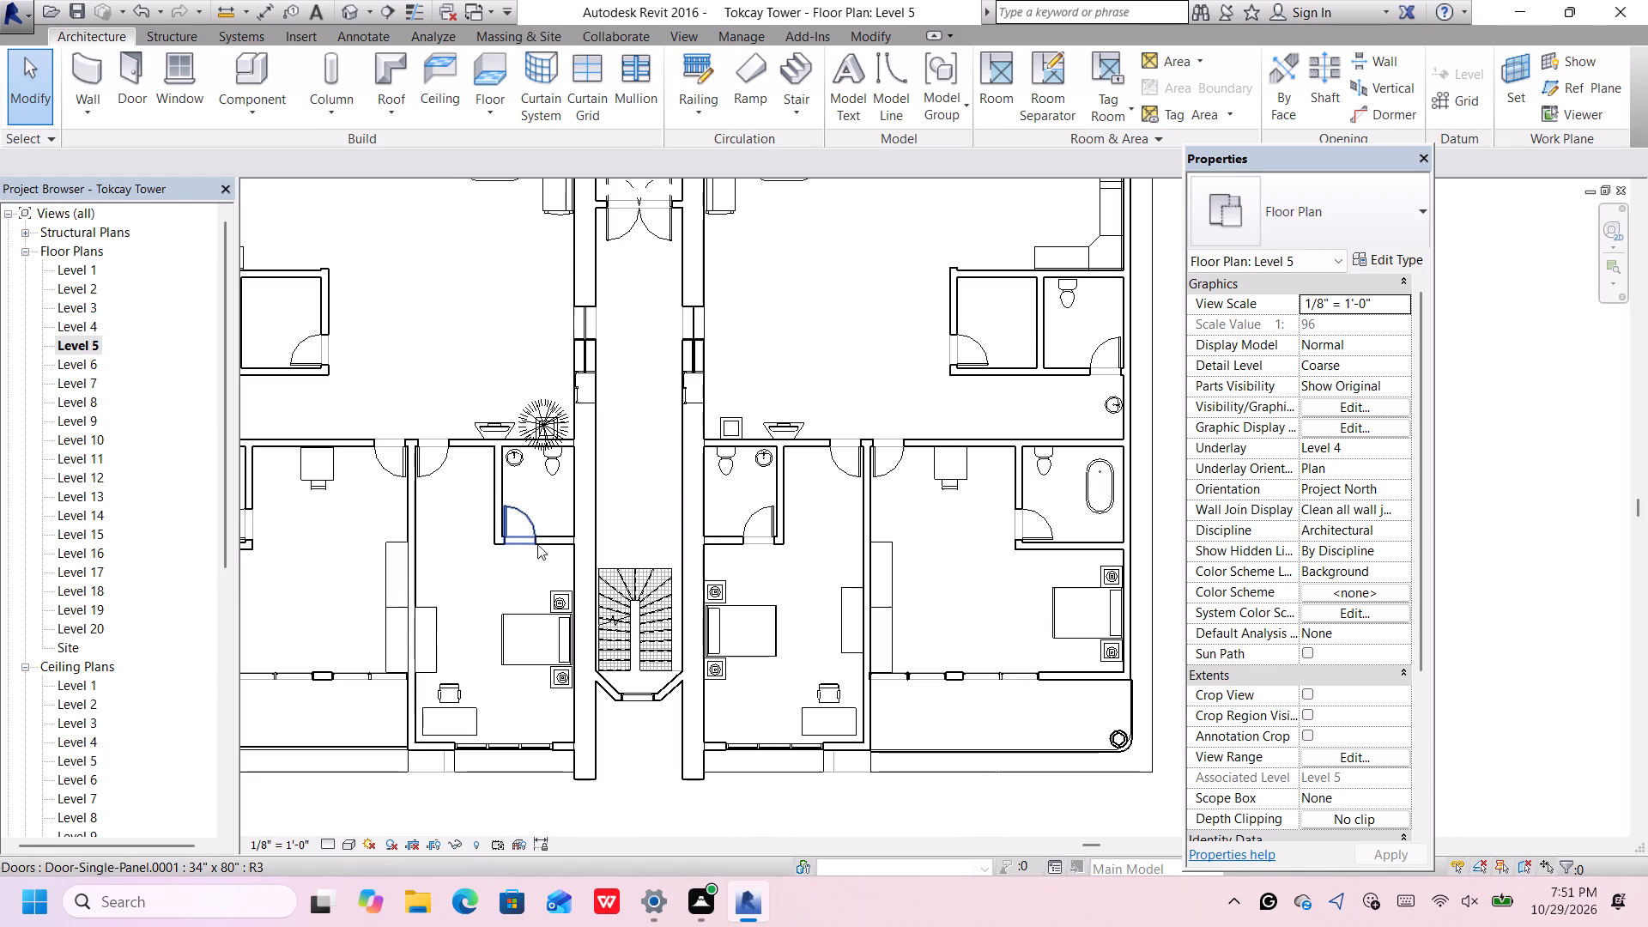
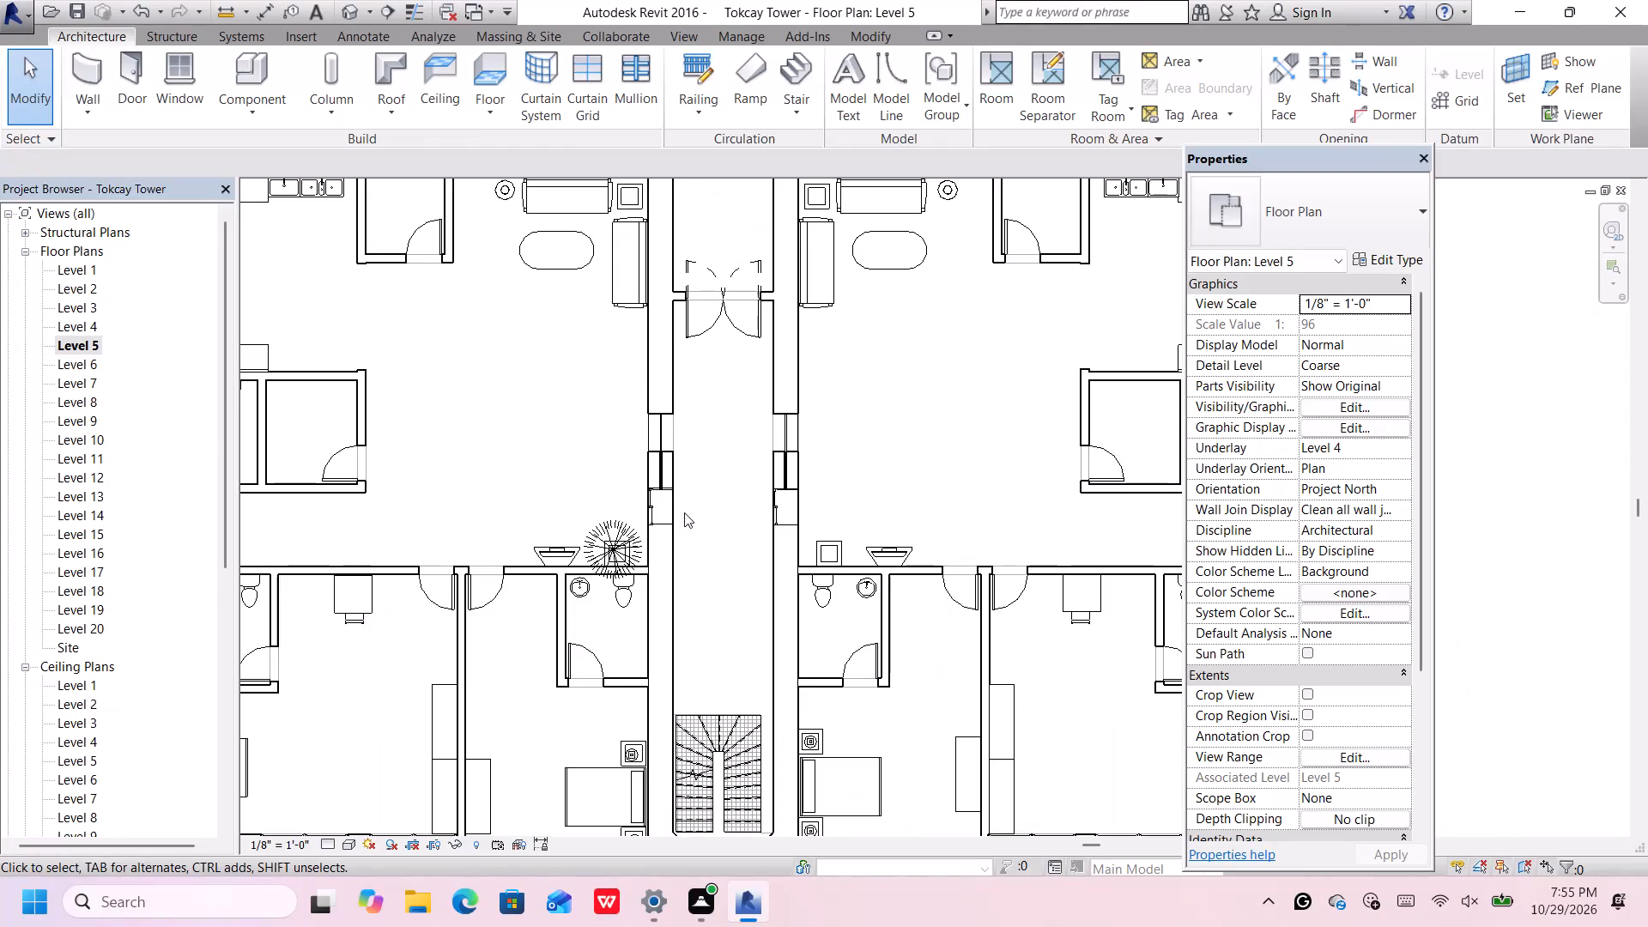
# Set the Level 5 floor plan's visual style to Realistic.
pyautogui.moveTo(717, 587); pyautogui.dragTo(715, 495, button='middle')
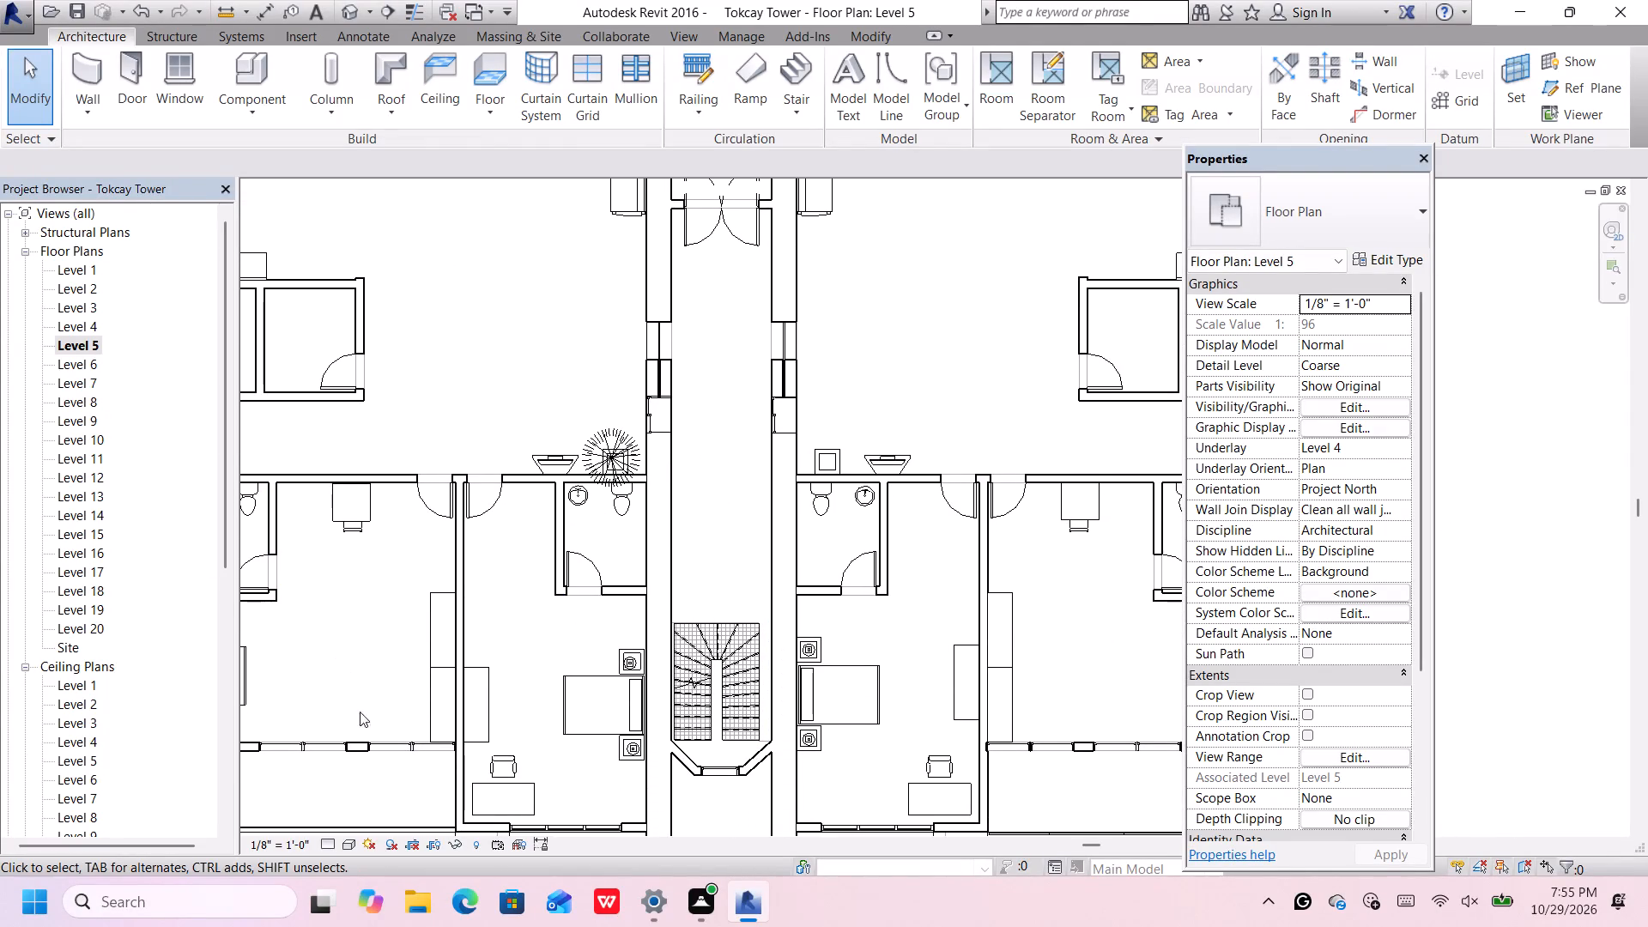
pyautogui.click(346, 845)
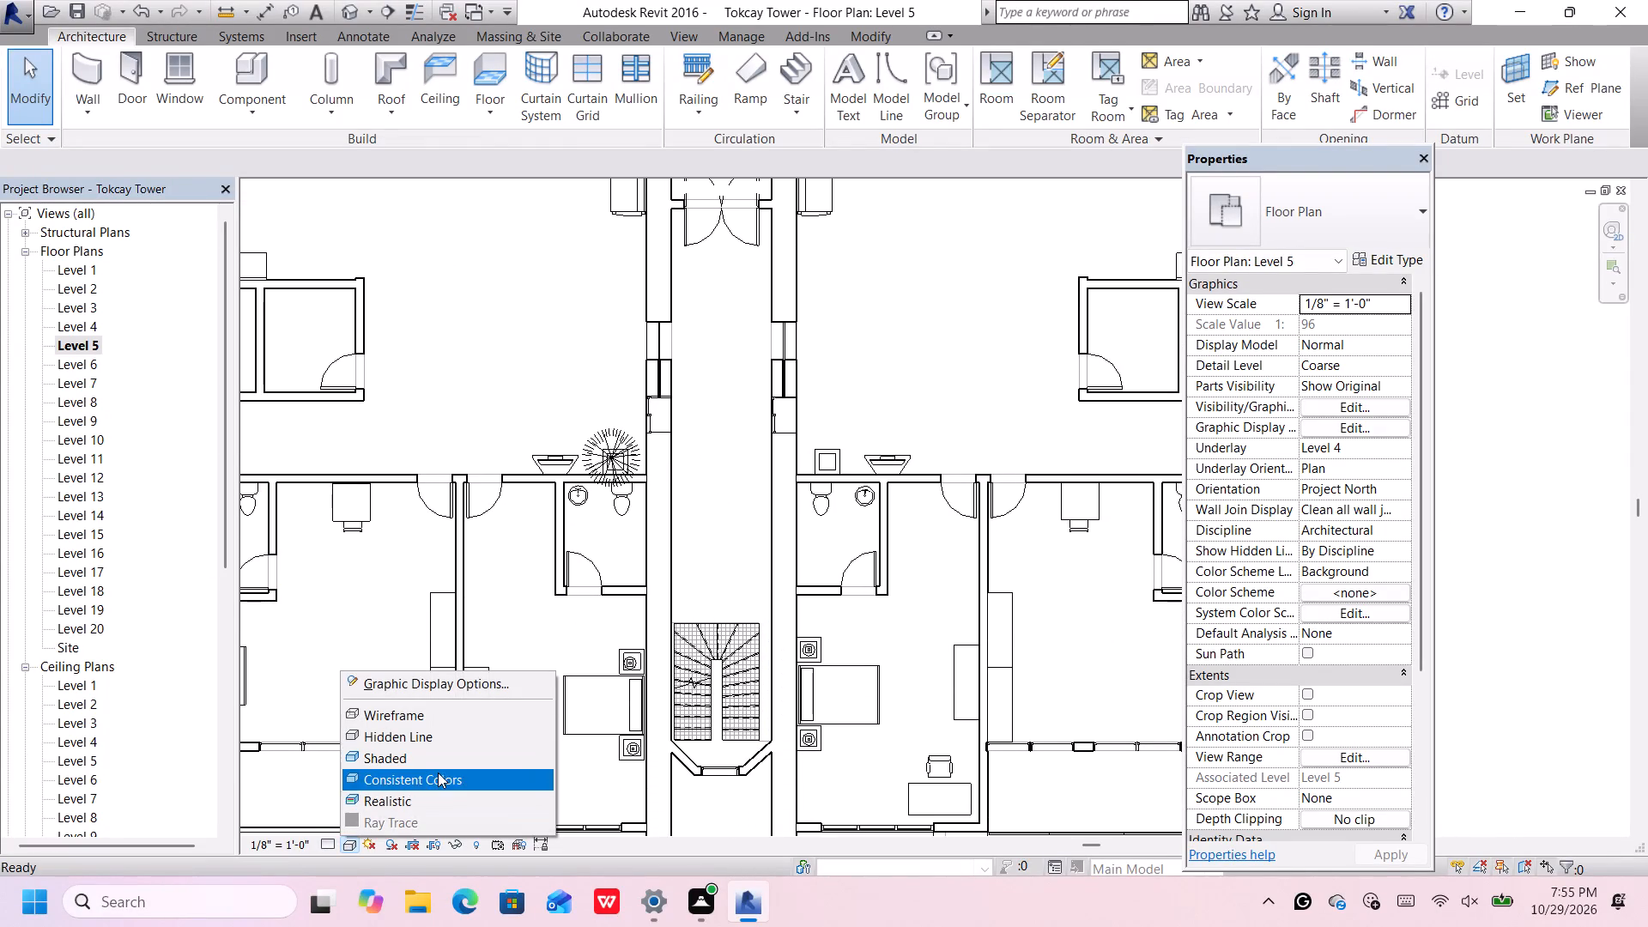
pyautogui.click(437, 795)
# Start a Generic - 12" white floor and sketch a rectangle about 33' 3" long, from the double door's wall to the stair's upper edge, spanning the corridor.
pyautogui.moveTo(689, 420); pyautogui.dragTo(712, 501, button='middle')
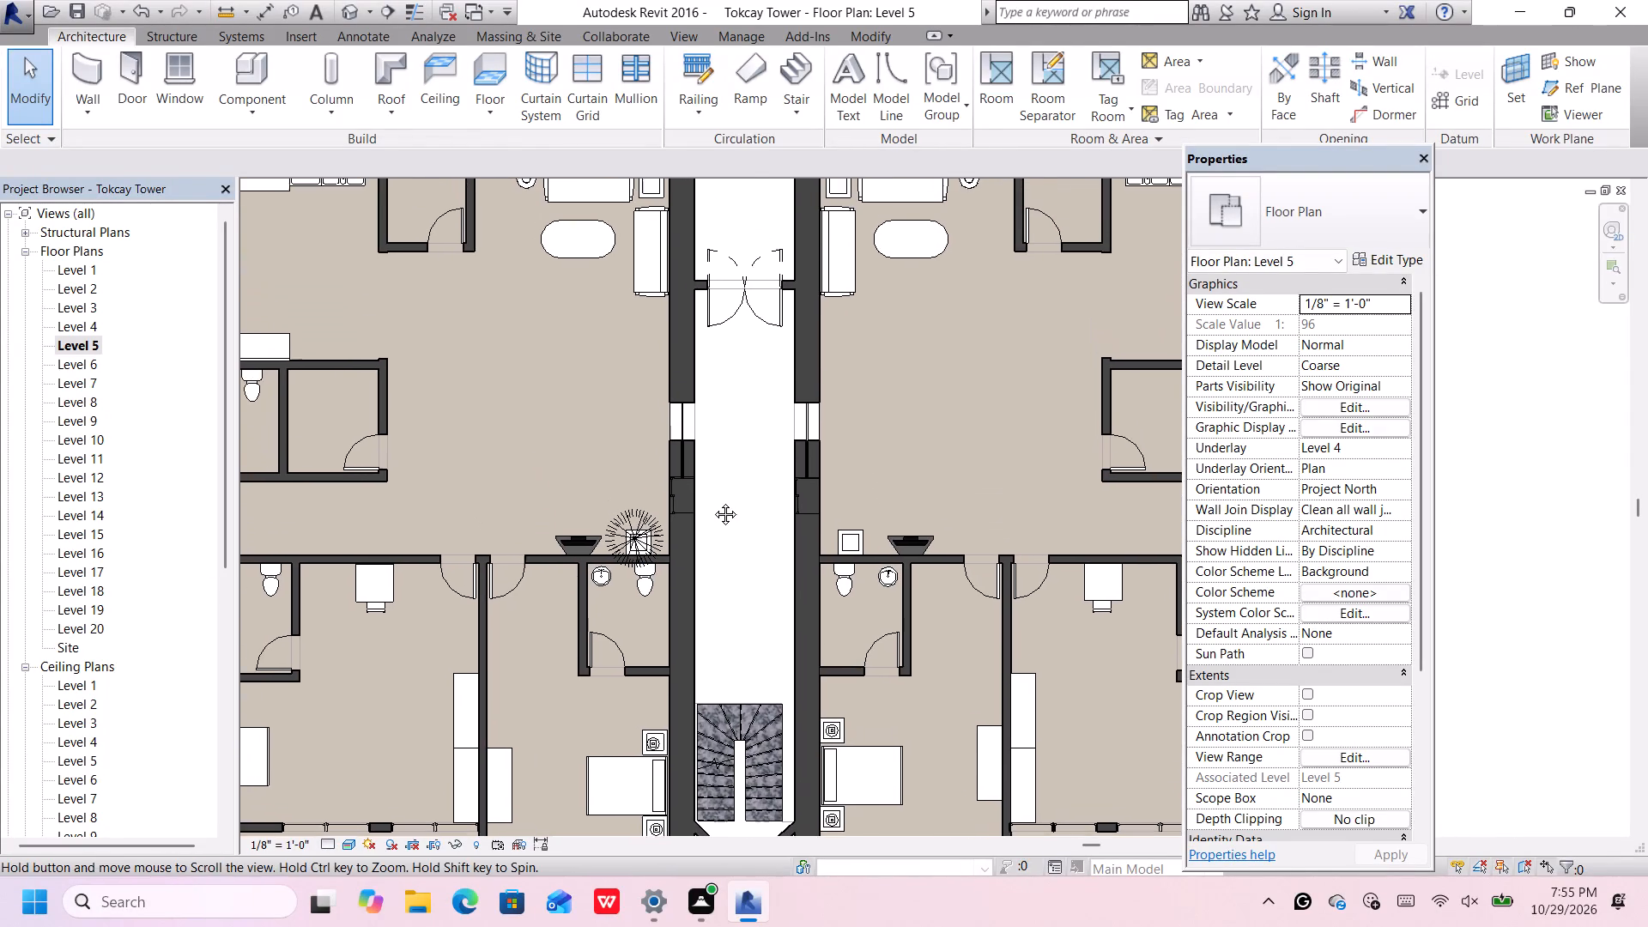
pyautogui.moveTo(712, 501); pyautogui.dragTo(714, 501, button='middle')
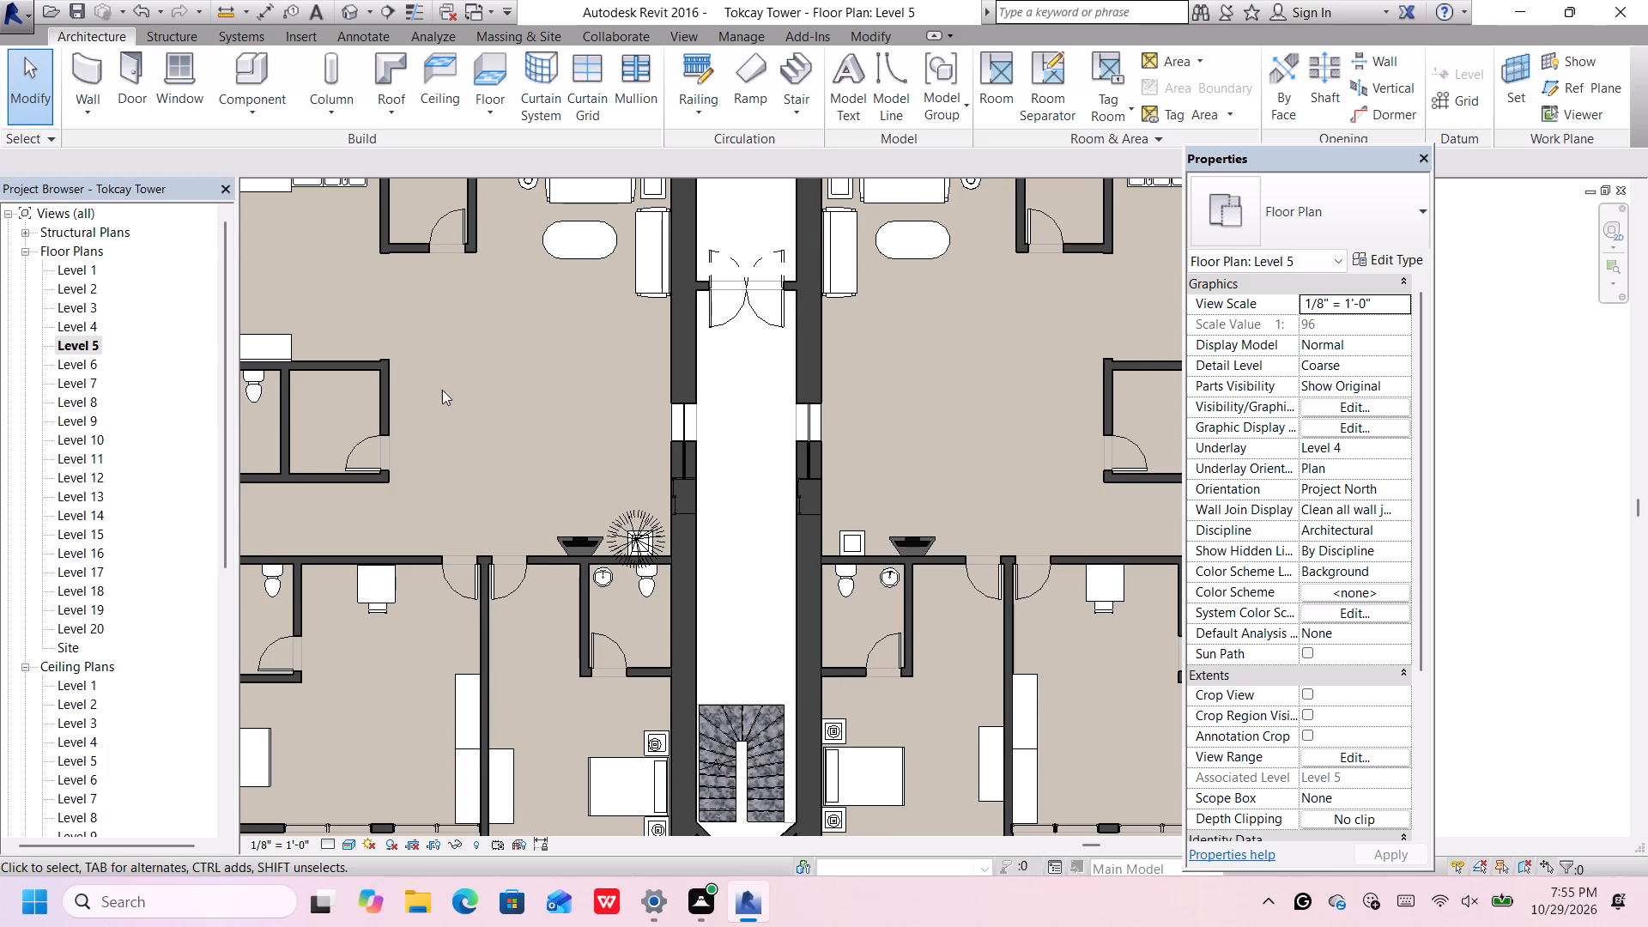
pyautogui.scroll(-1, 513, 394)
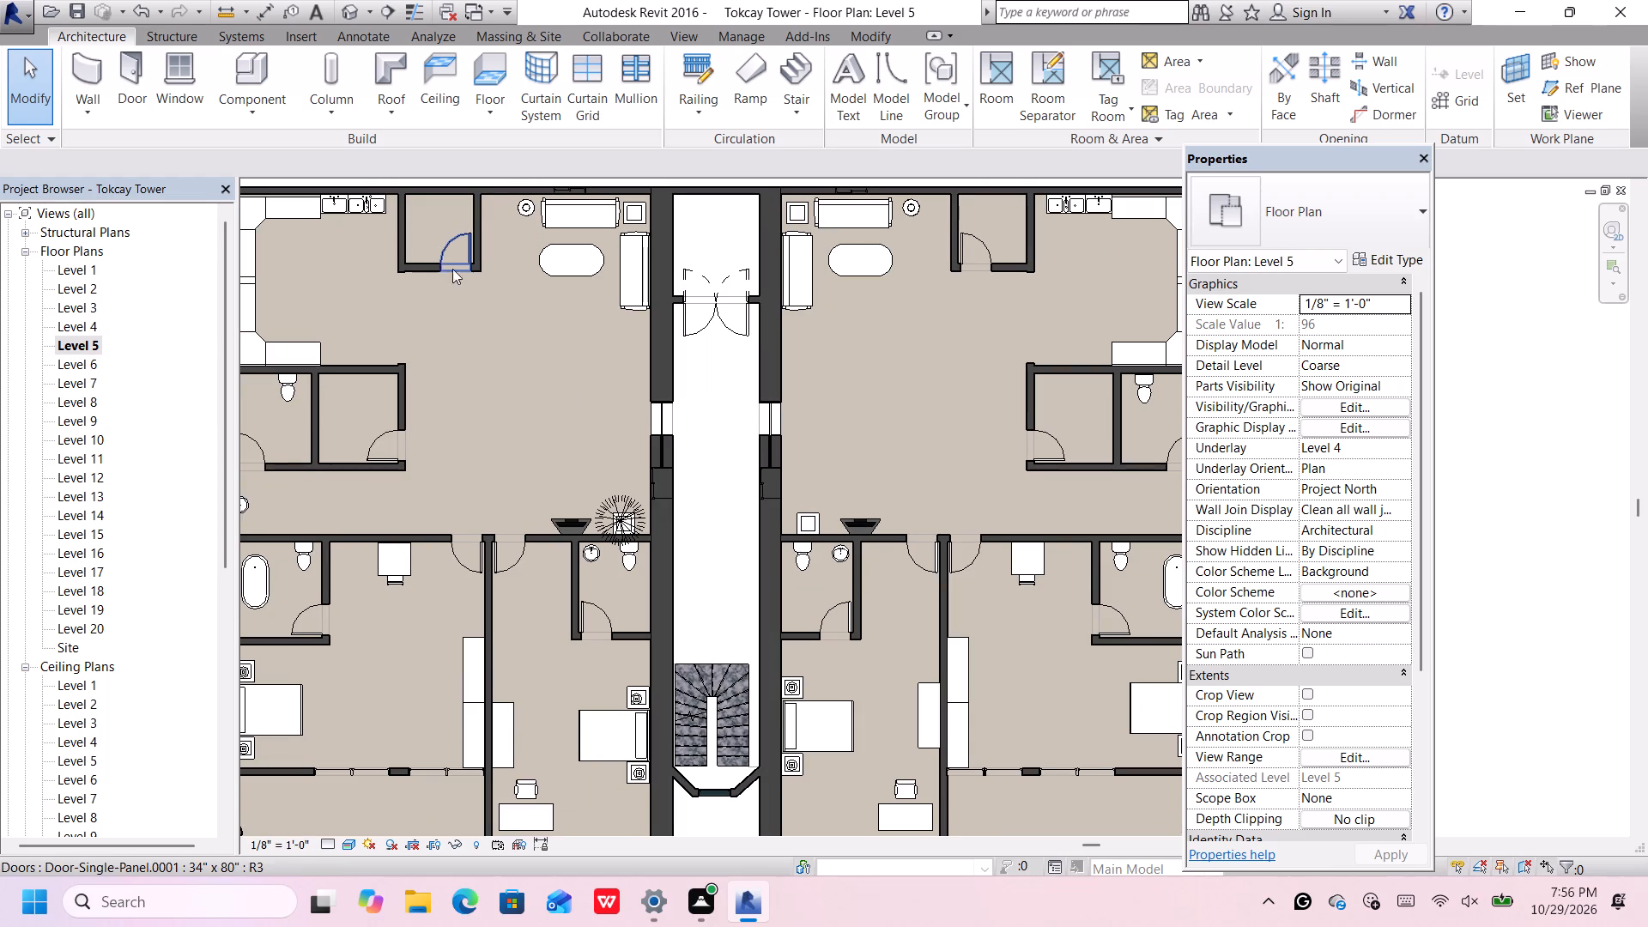
pyautogui.scroll(-2, 693, 560)
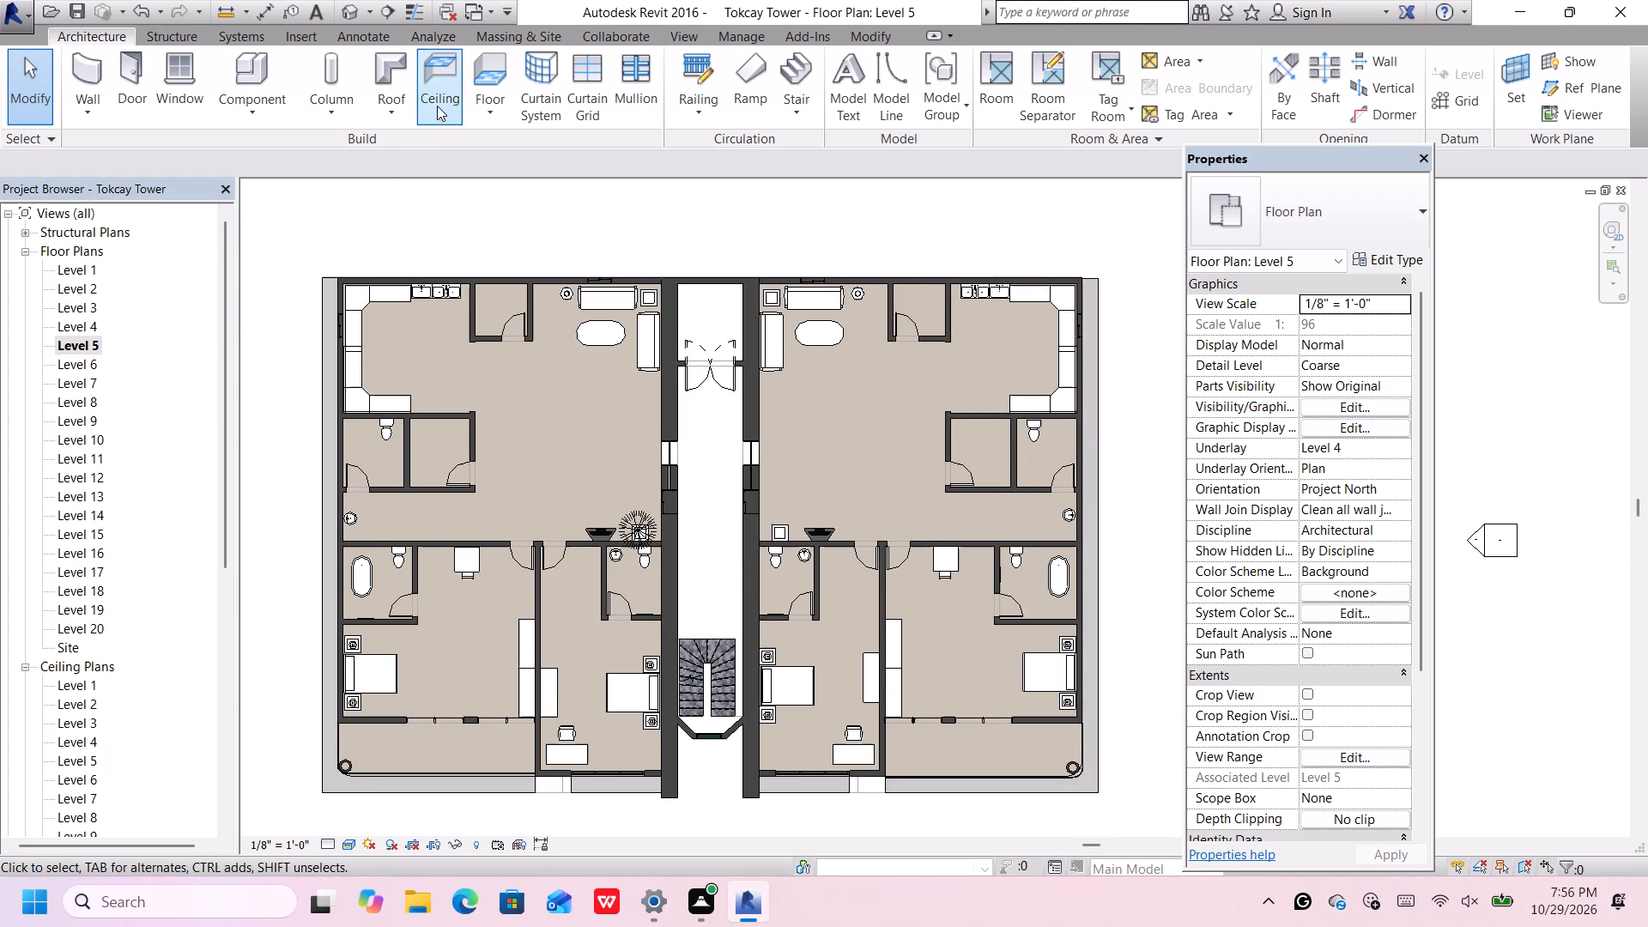
pyautogui.click(499, 69)
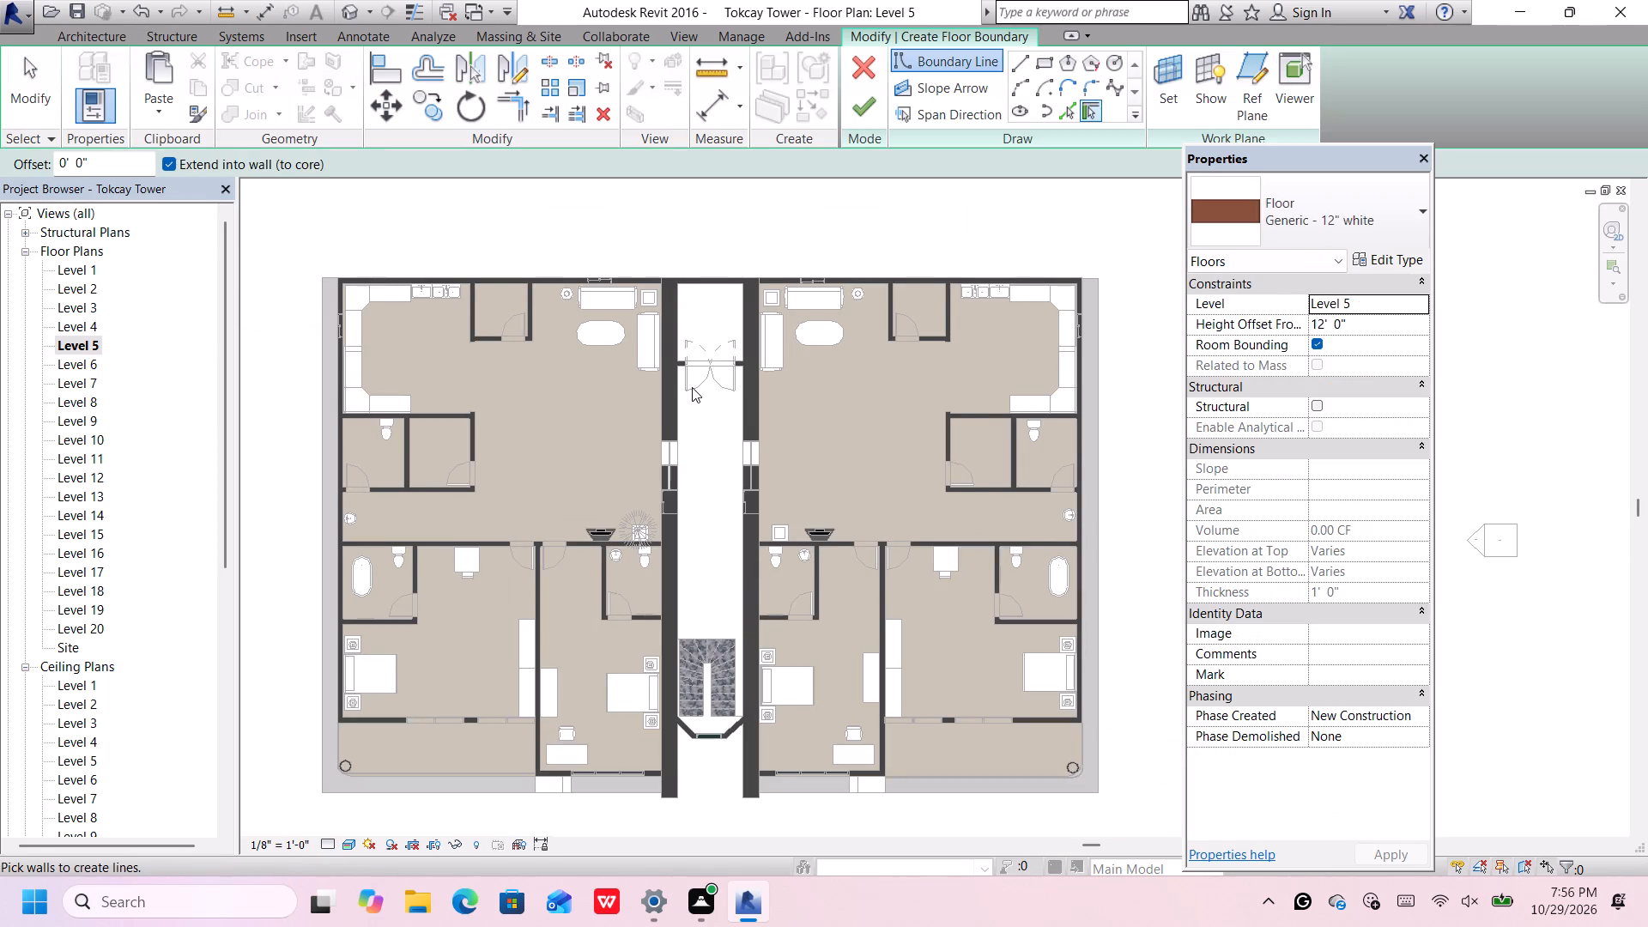
pyautogui.scroll(5, 692, 387)
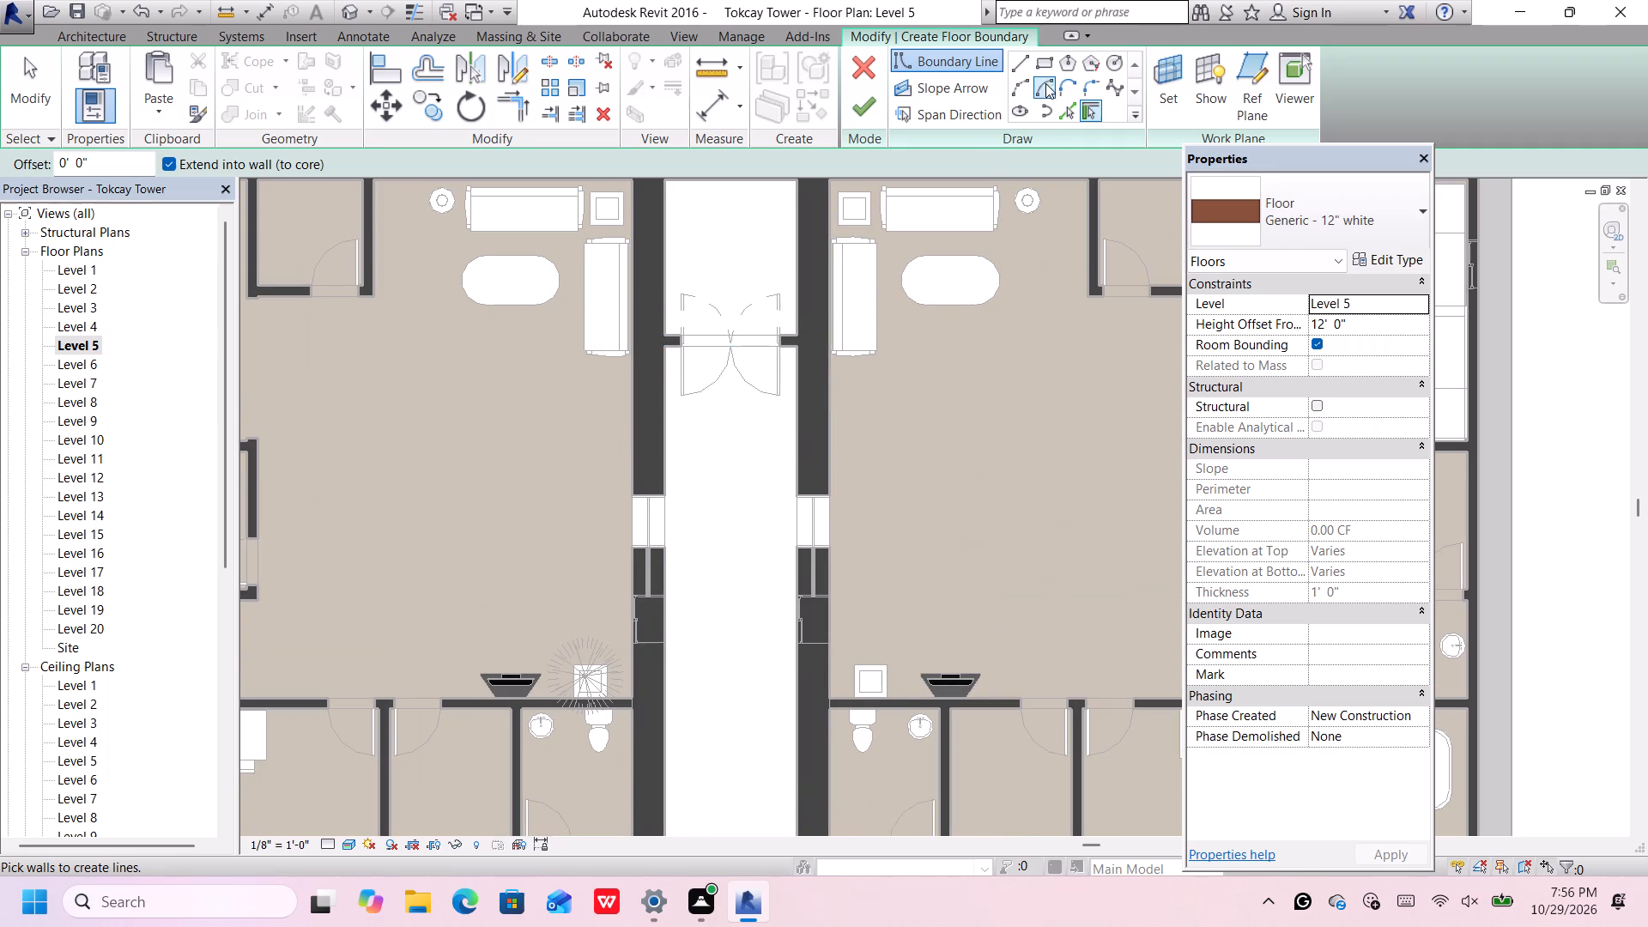
pyautogui.click(1046, 61)
pyautogui.scroll(4, 657, 346)
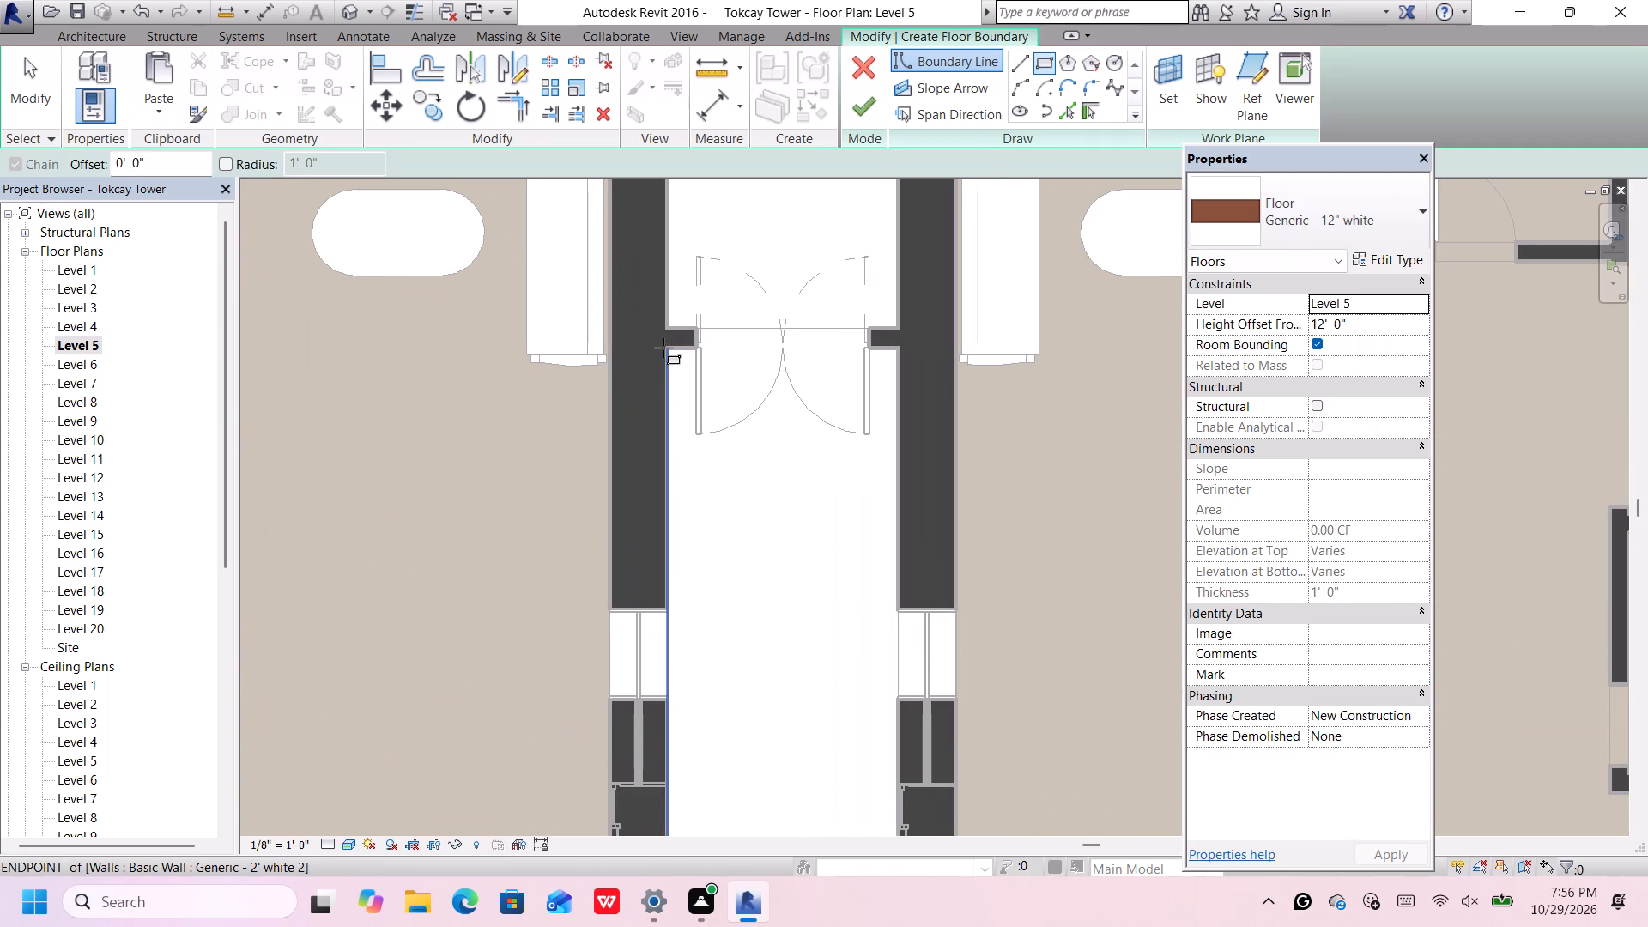
pyautogui.click(666, 348)
pyautogui.scroll(-9, 666, 348)
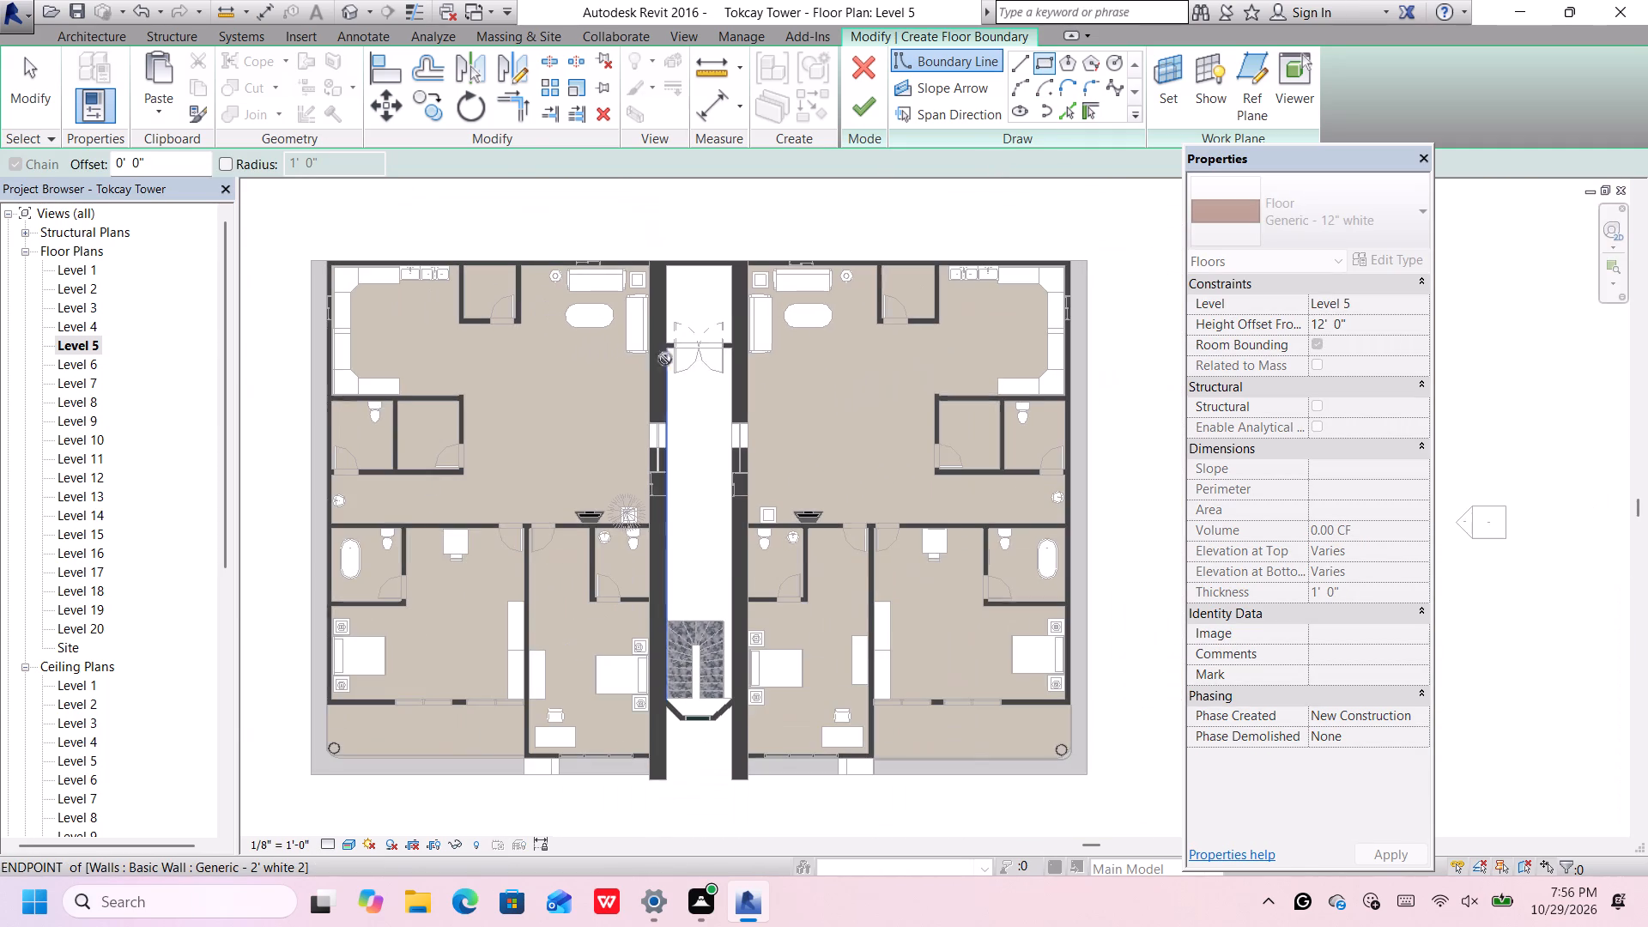
pyautogui.scroll(8, 742, 624)
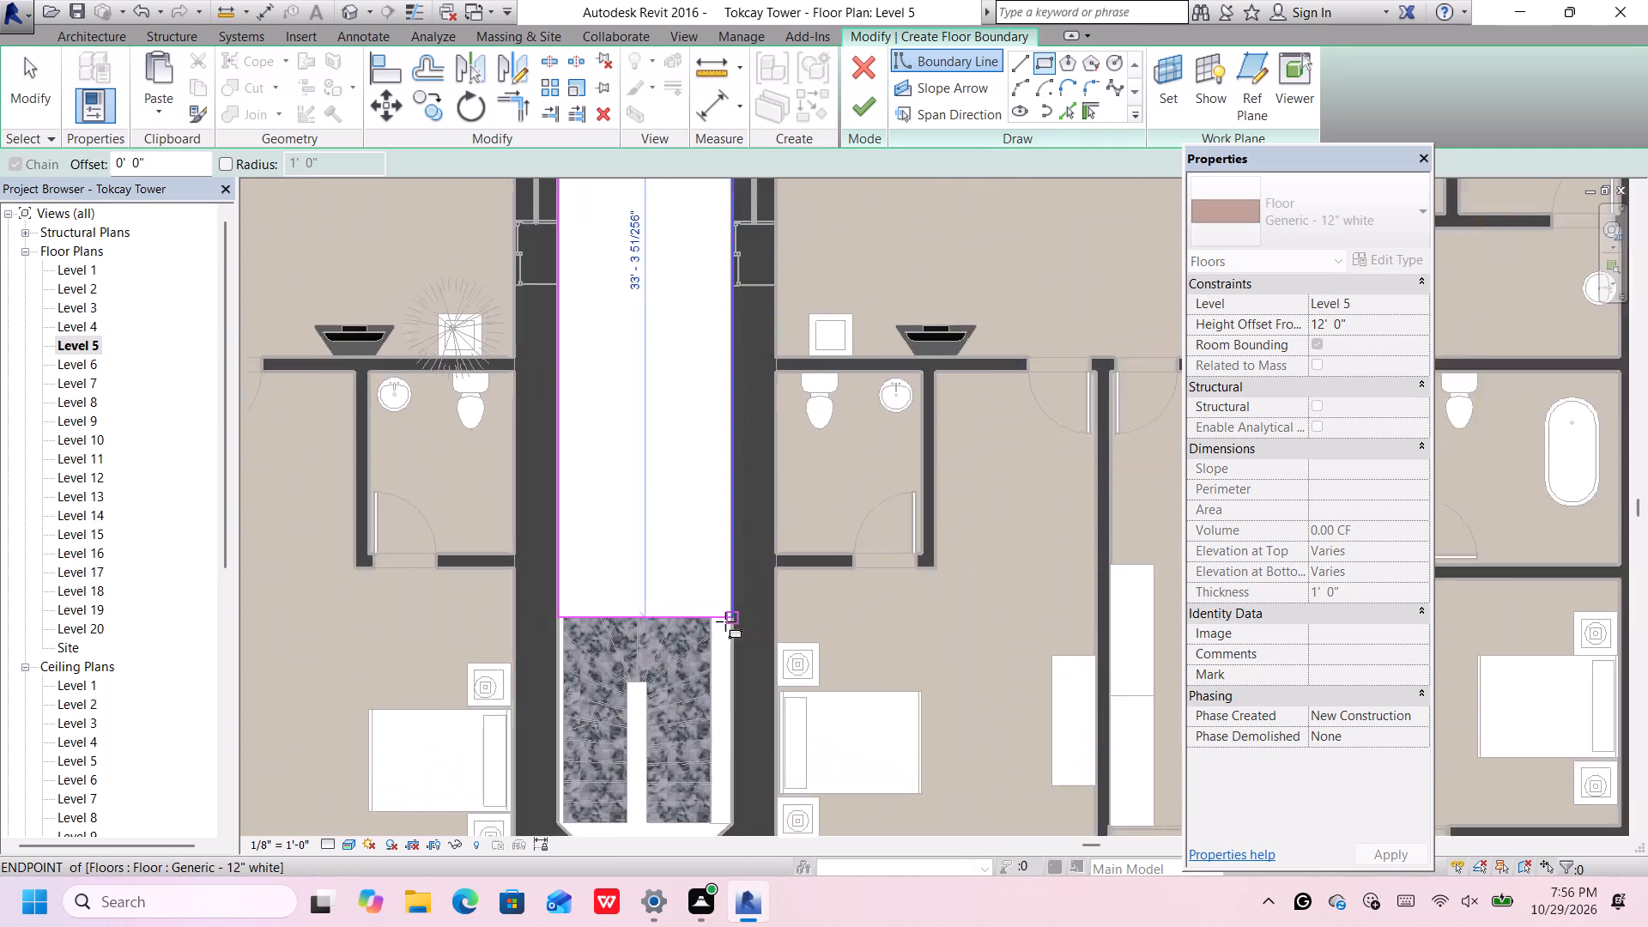
pyautogui.scroll(2, 725, 621)
pyautogui.scroll(-1, 725, 621)
pyautogui.scroll(4, 727, 619)
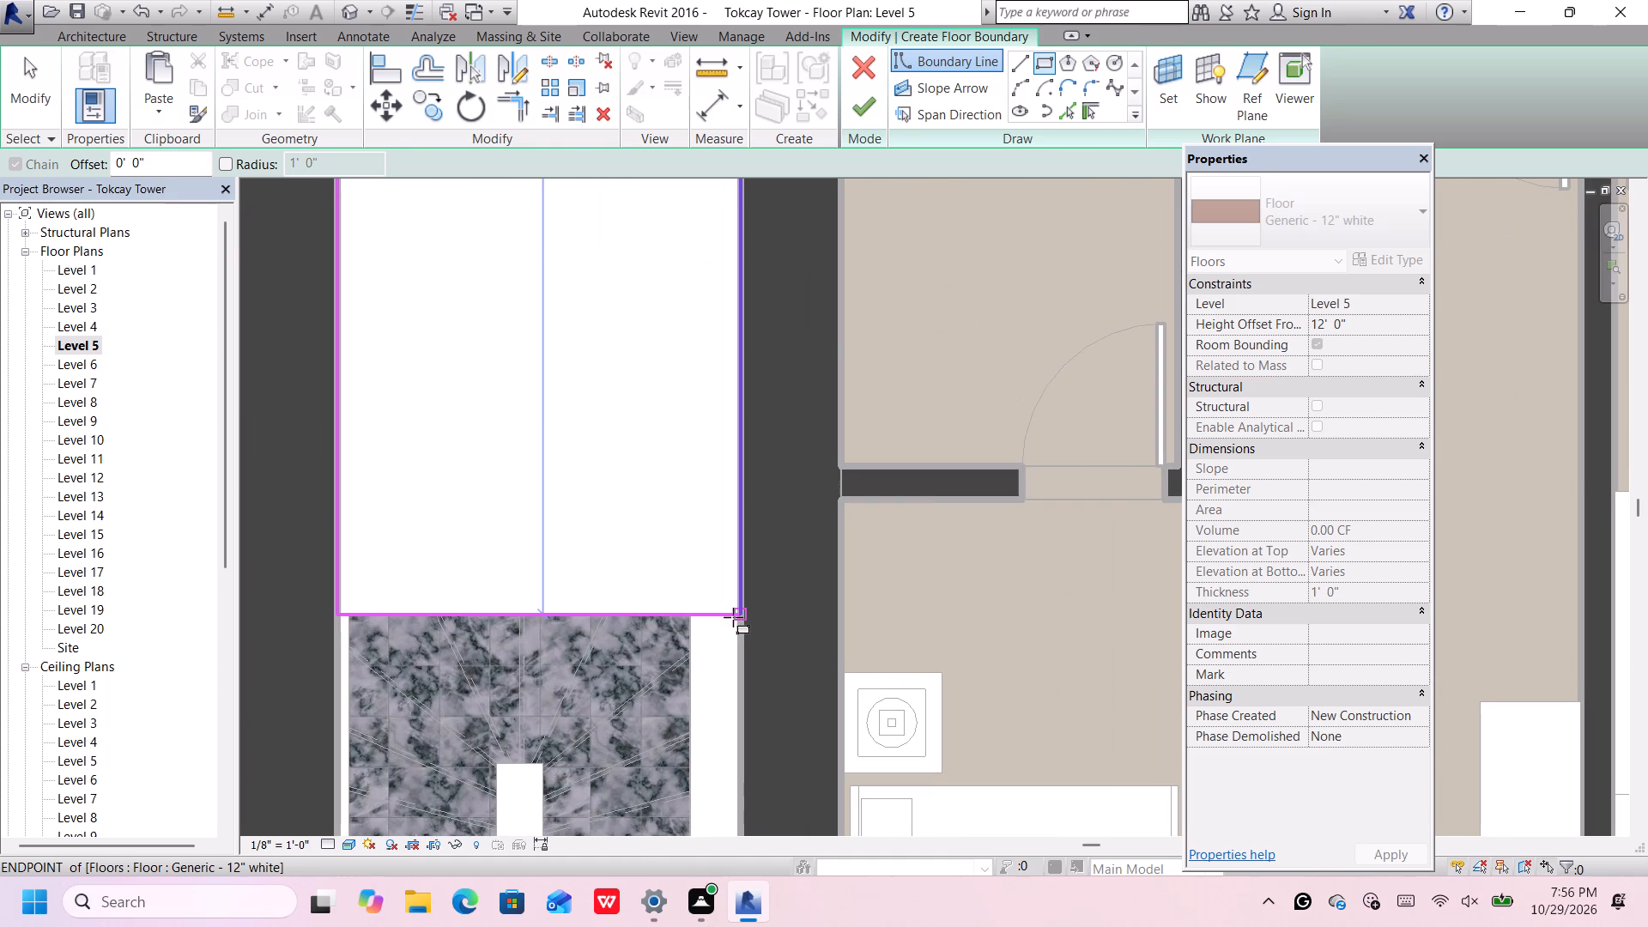
pyautogui.click(736, 616)
# Add boundary lines around the narrow strip between the stair and the shaft wall, from the rectangle's corner to the stair's lower end and back up.
pyautogui.scroll(-7, 734, 618)
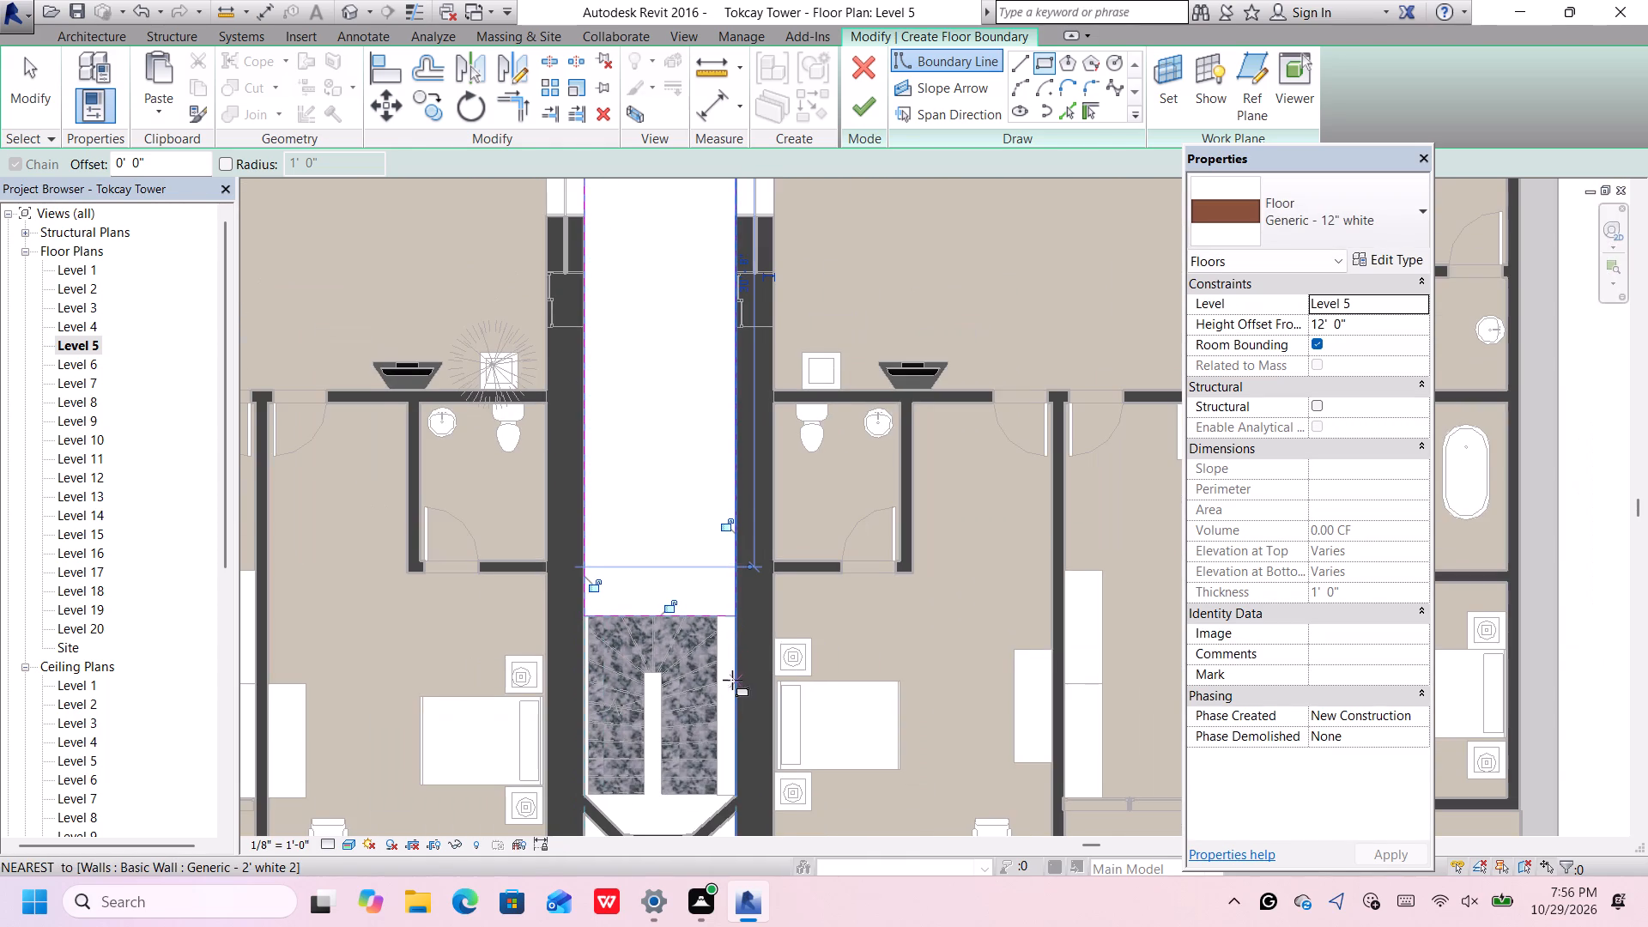
pyautogui.moveTo(732, 677); pyautogui.dragTo(717, 612, button='middle')
pyautogui.scroll(4, 728, 742)
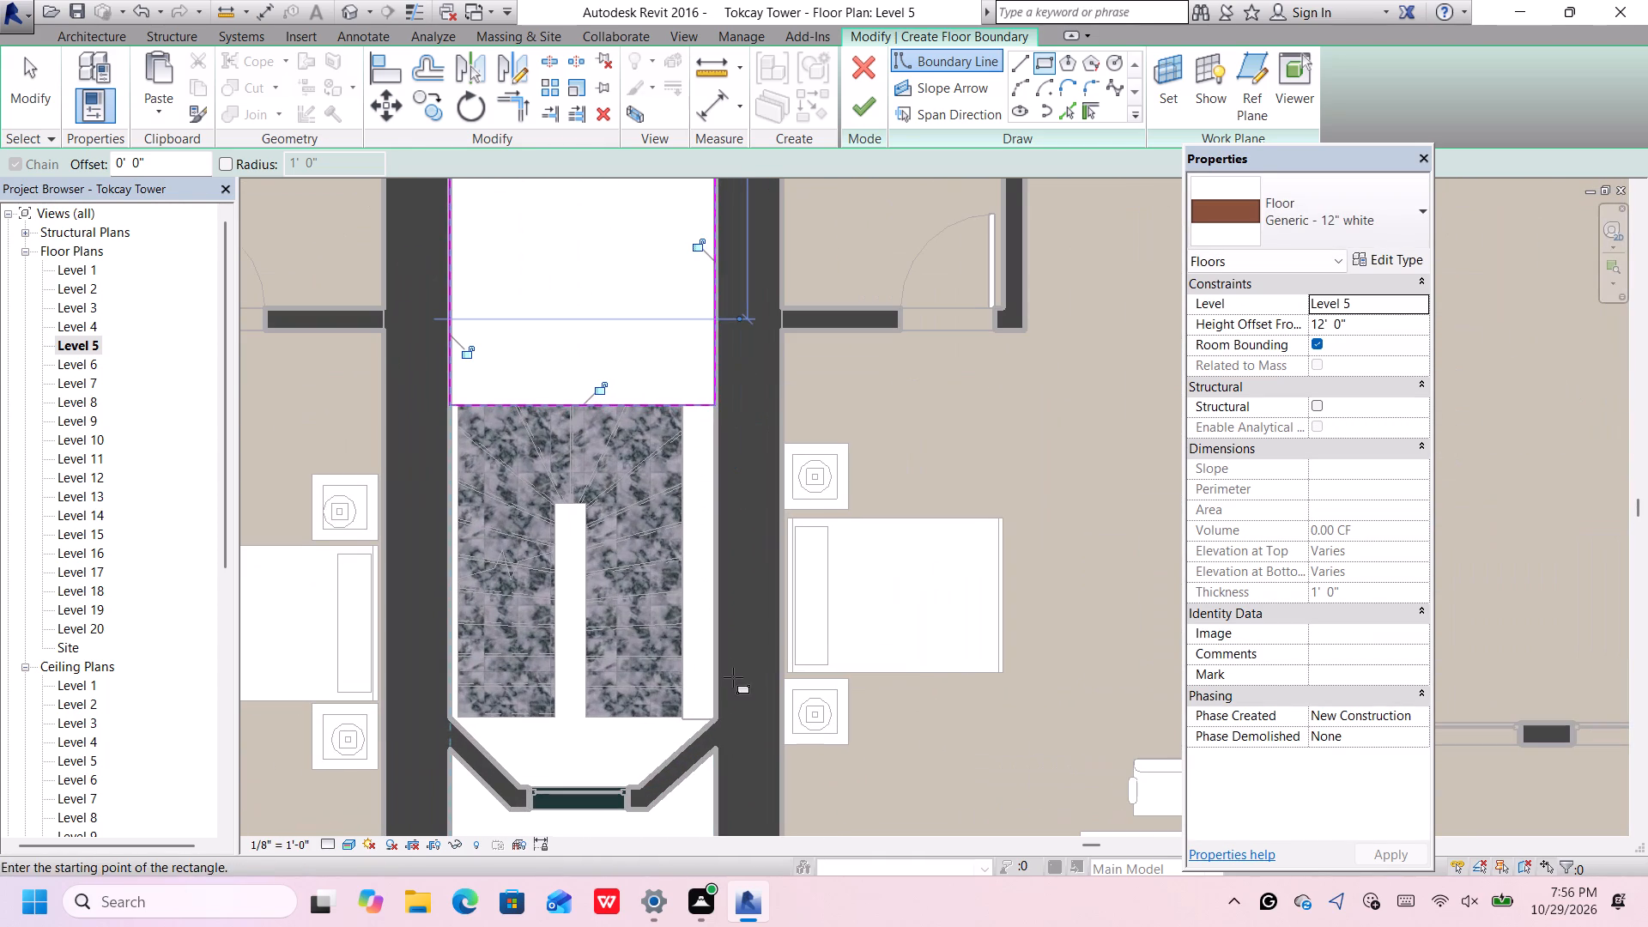
pyautogui.click(1025, 54)
pyautogui.scroll(3, 736, 376)
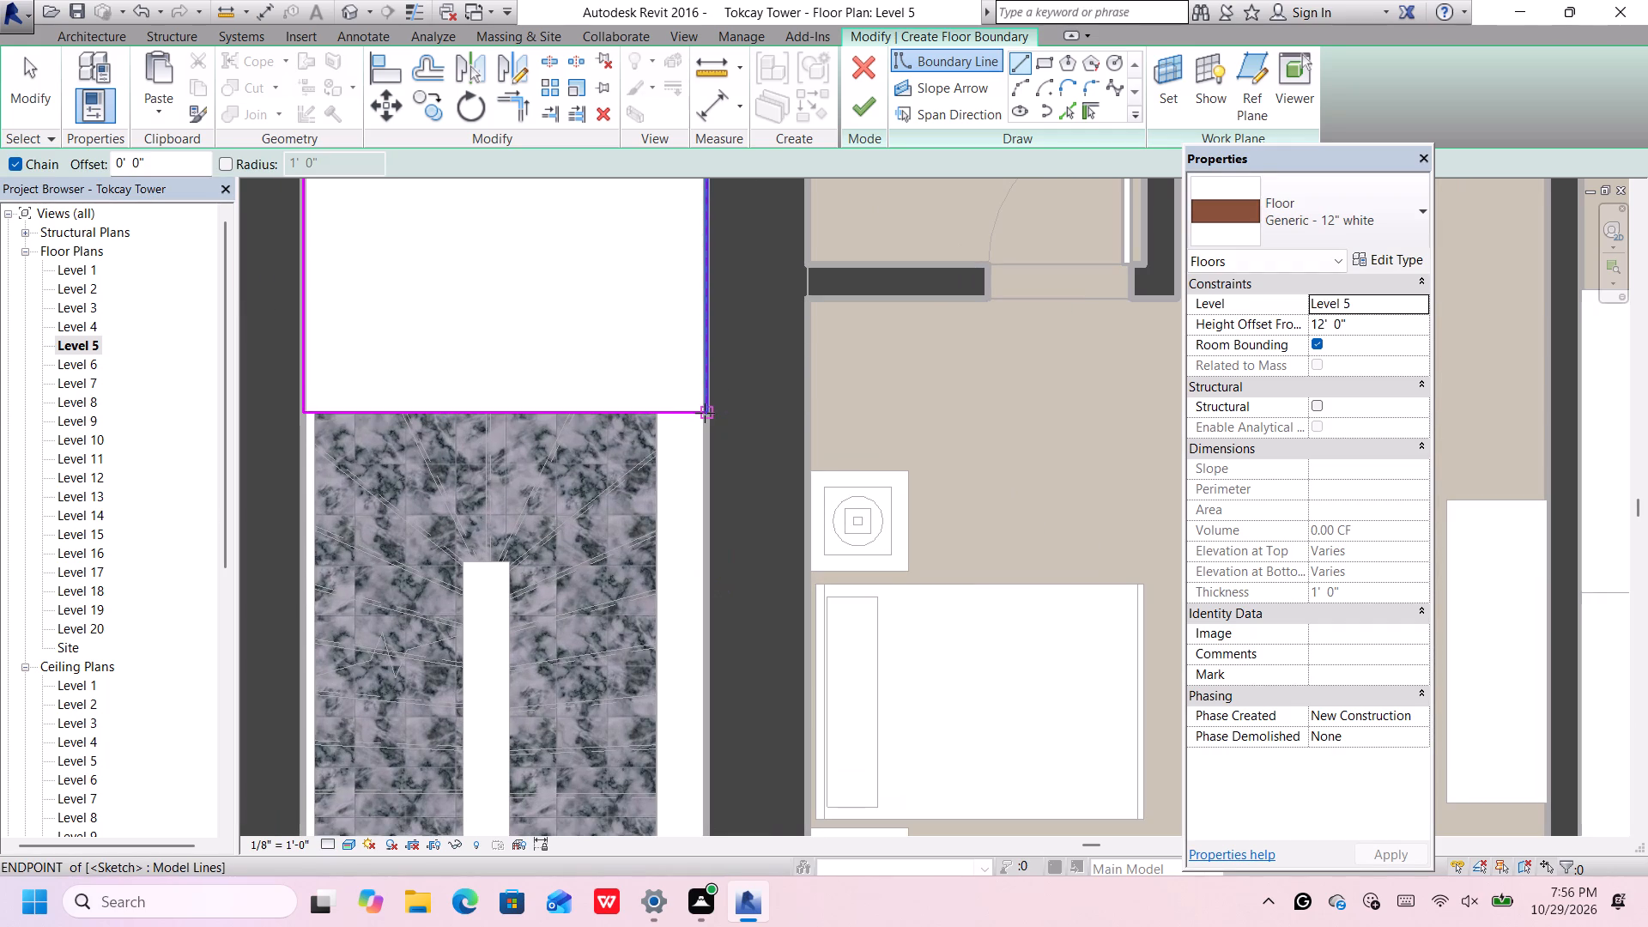
pyautogui.click(705, 413)
pyautogui.scroll(-5, 705, 413)
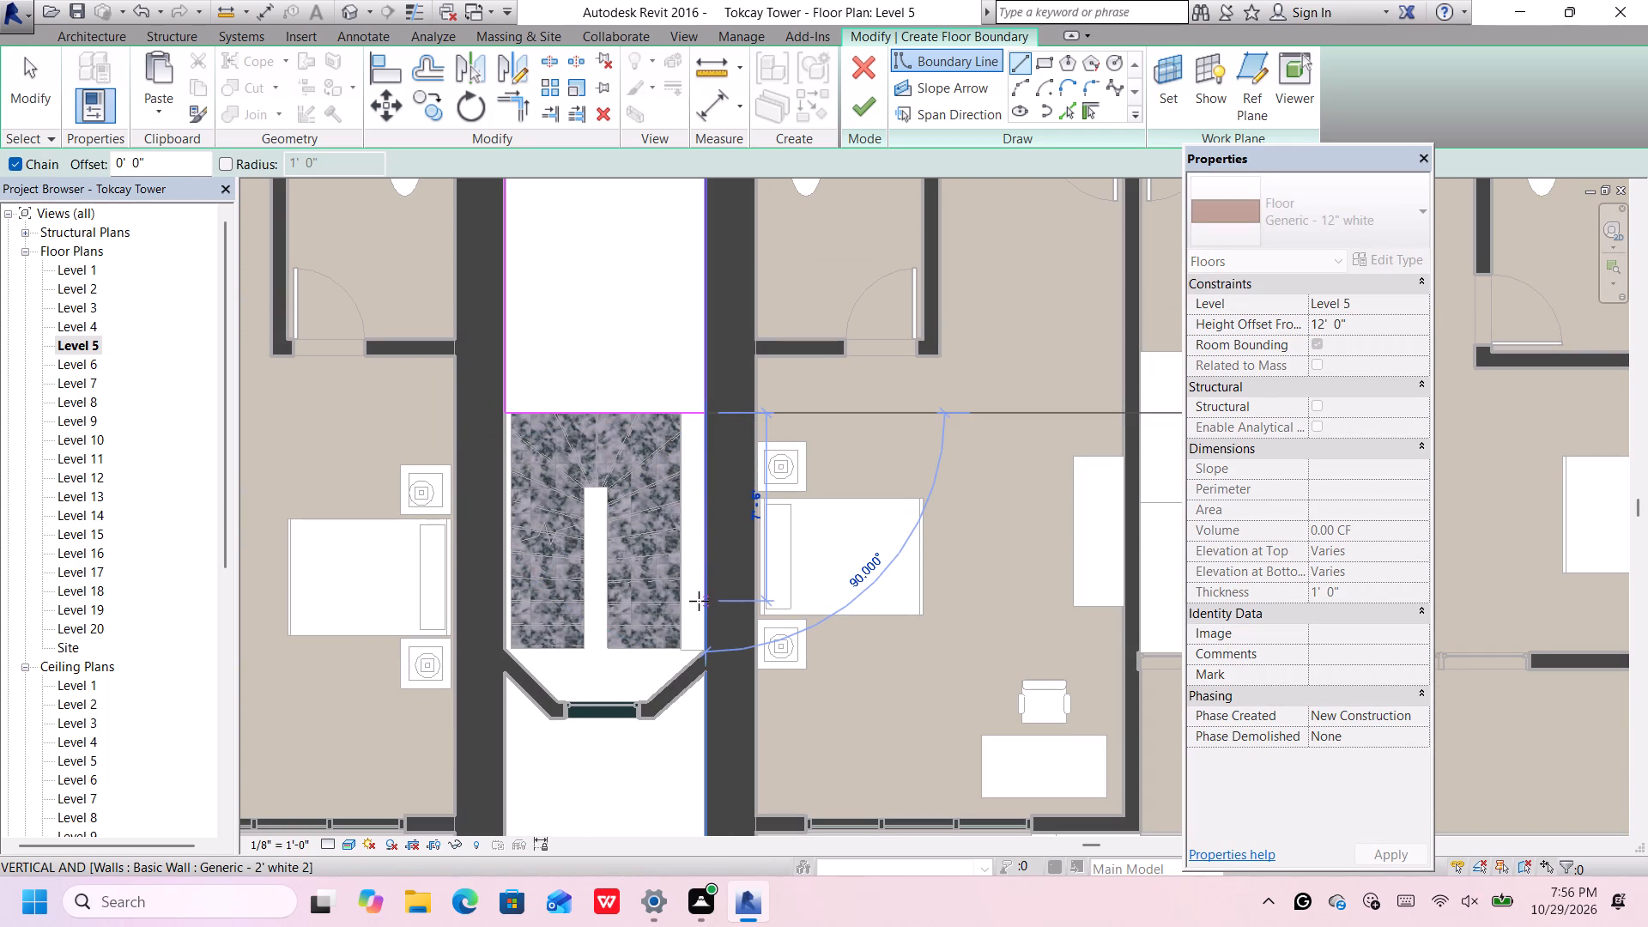
pyautogui.scroll(2, 694, 621)
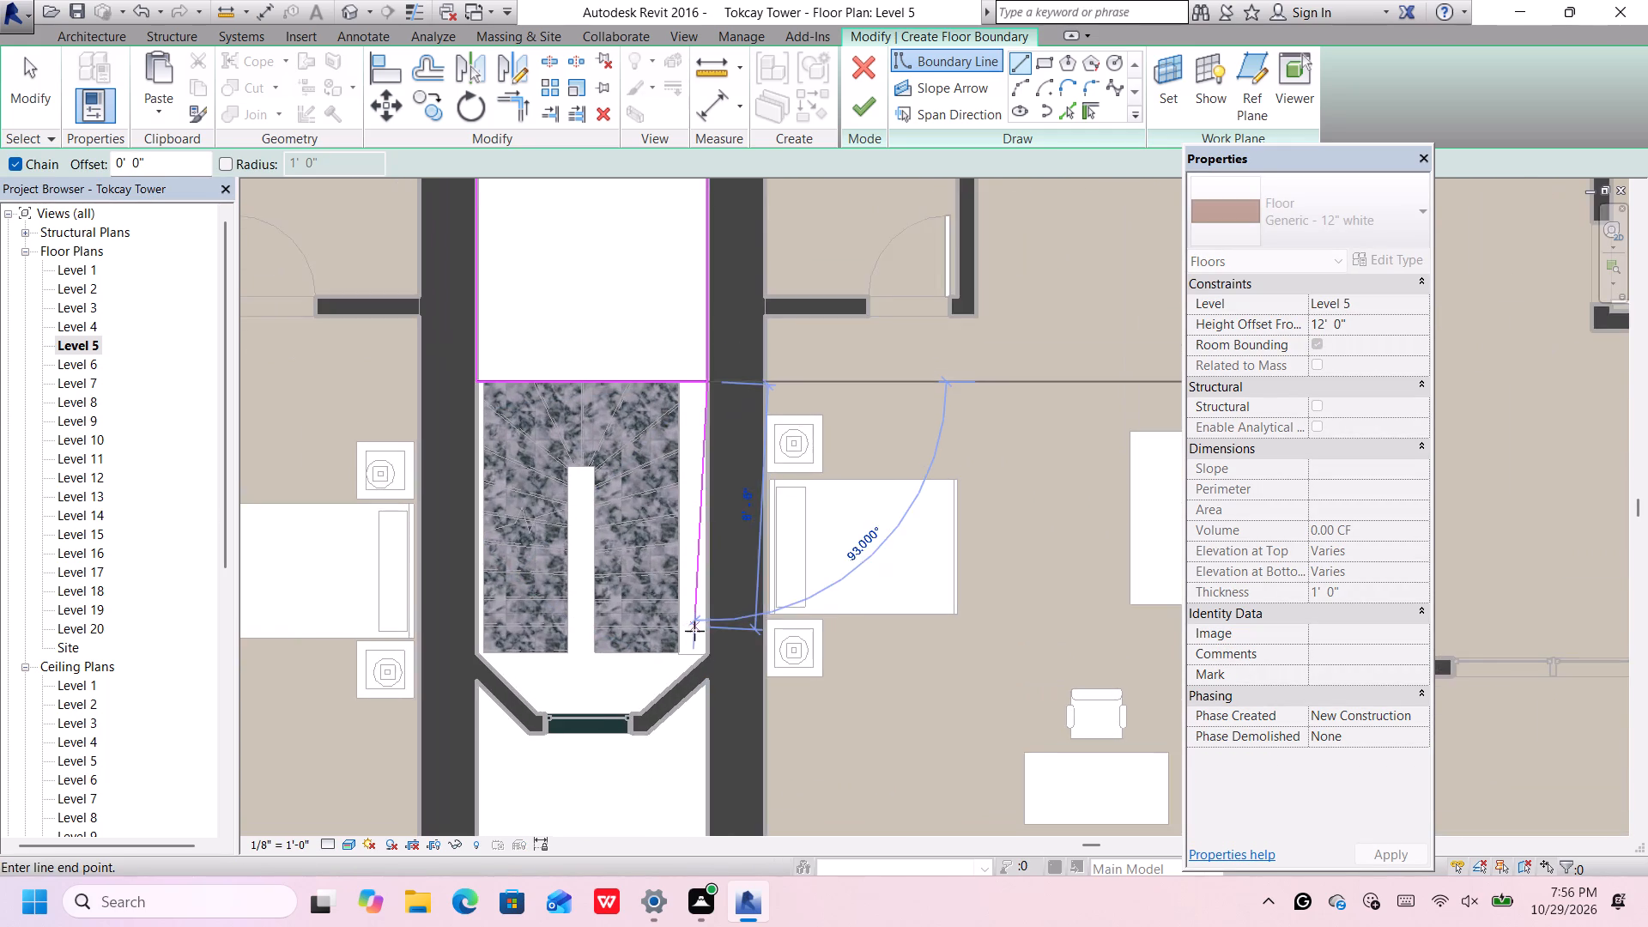
pyautogui.scroll(8, 694, 631)
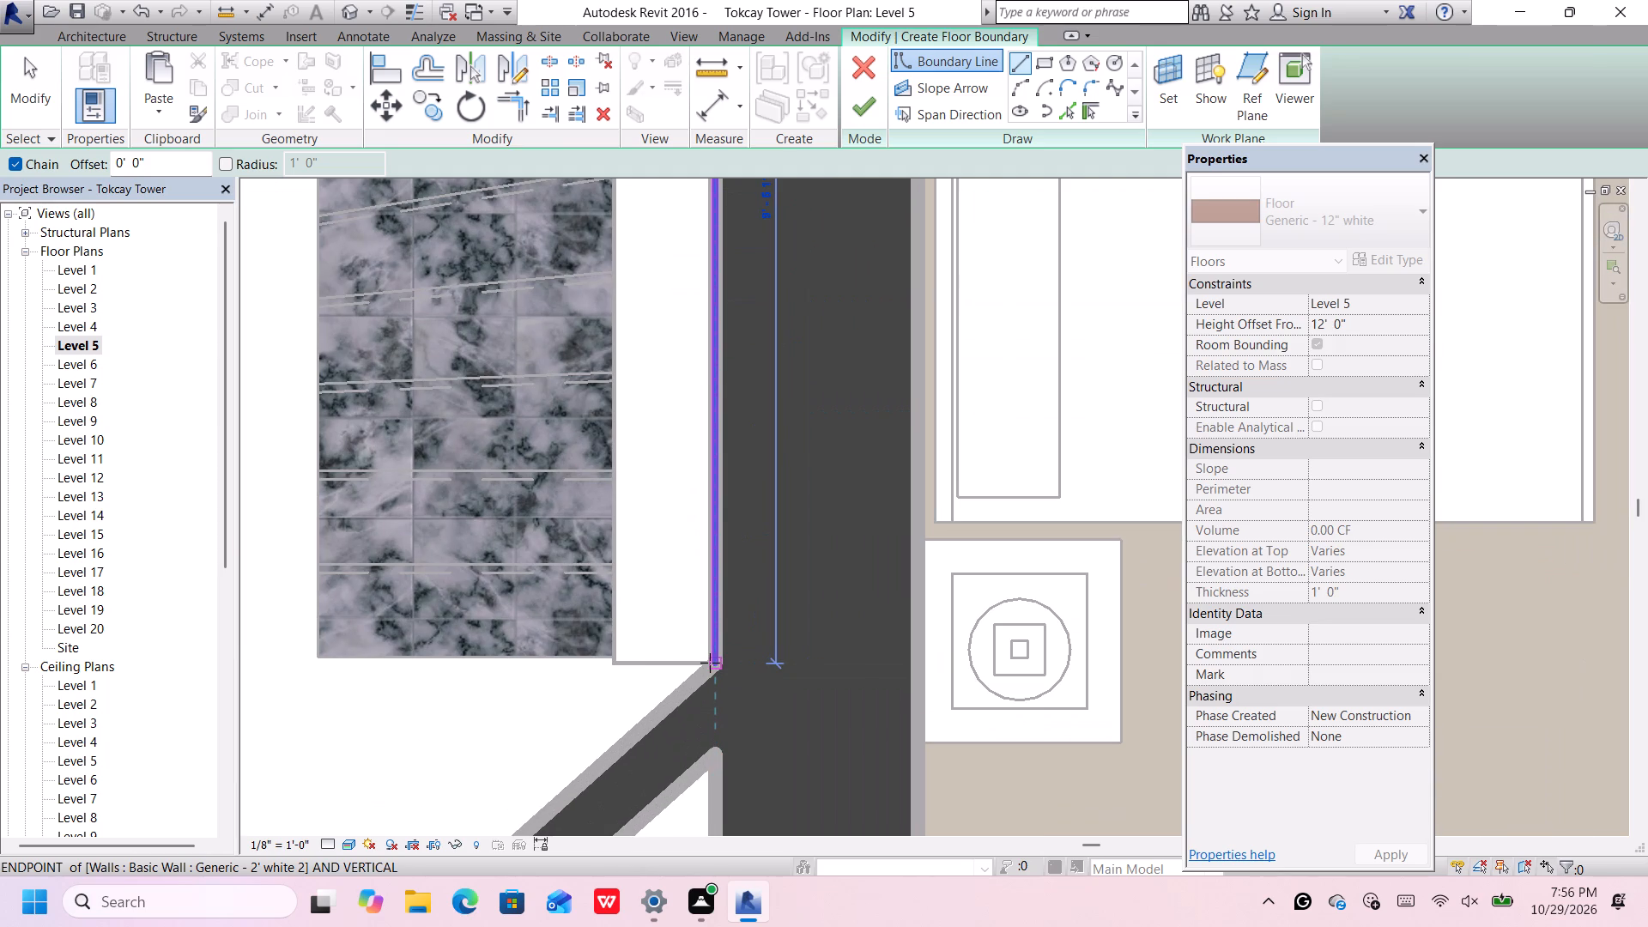
pyautogui.click(710, 663)
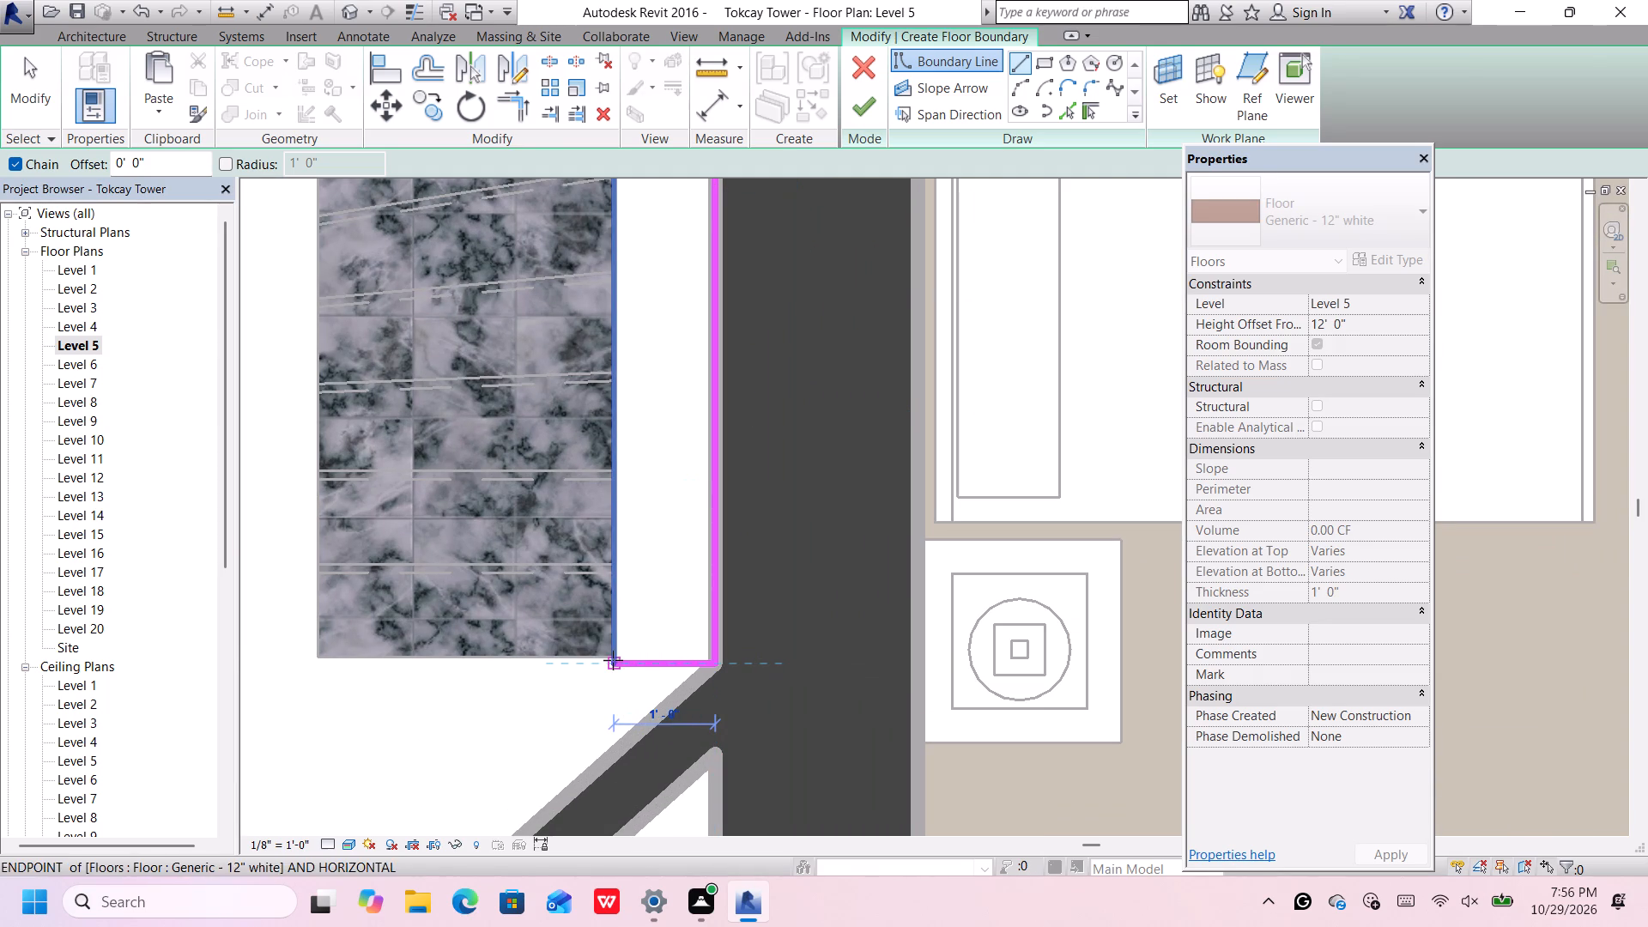
pyautogui.click(613, 660)
pyautogui.scroll(-7, 613, 660)
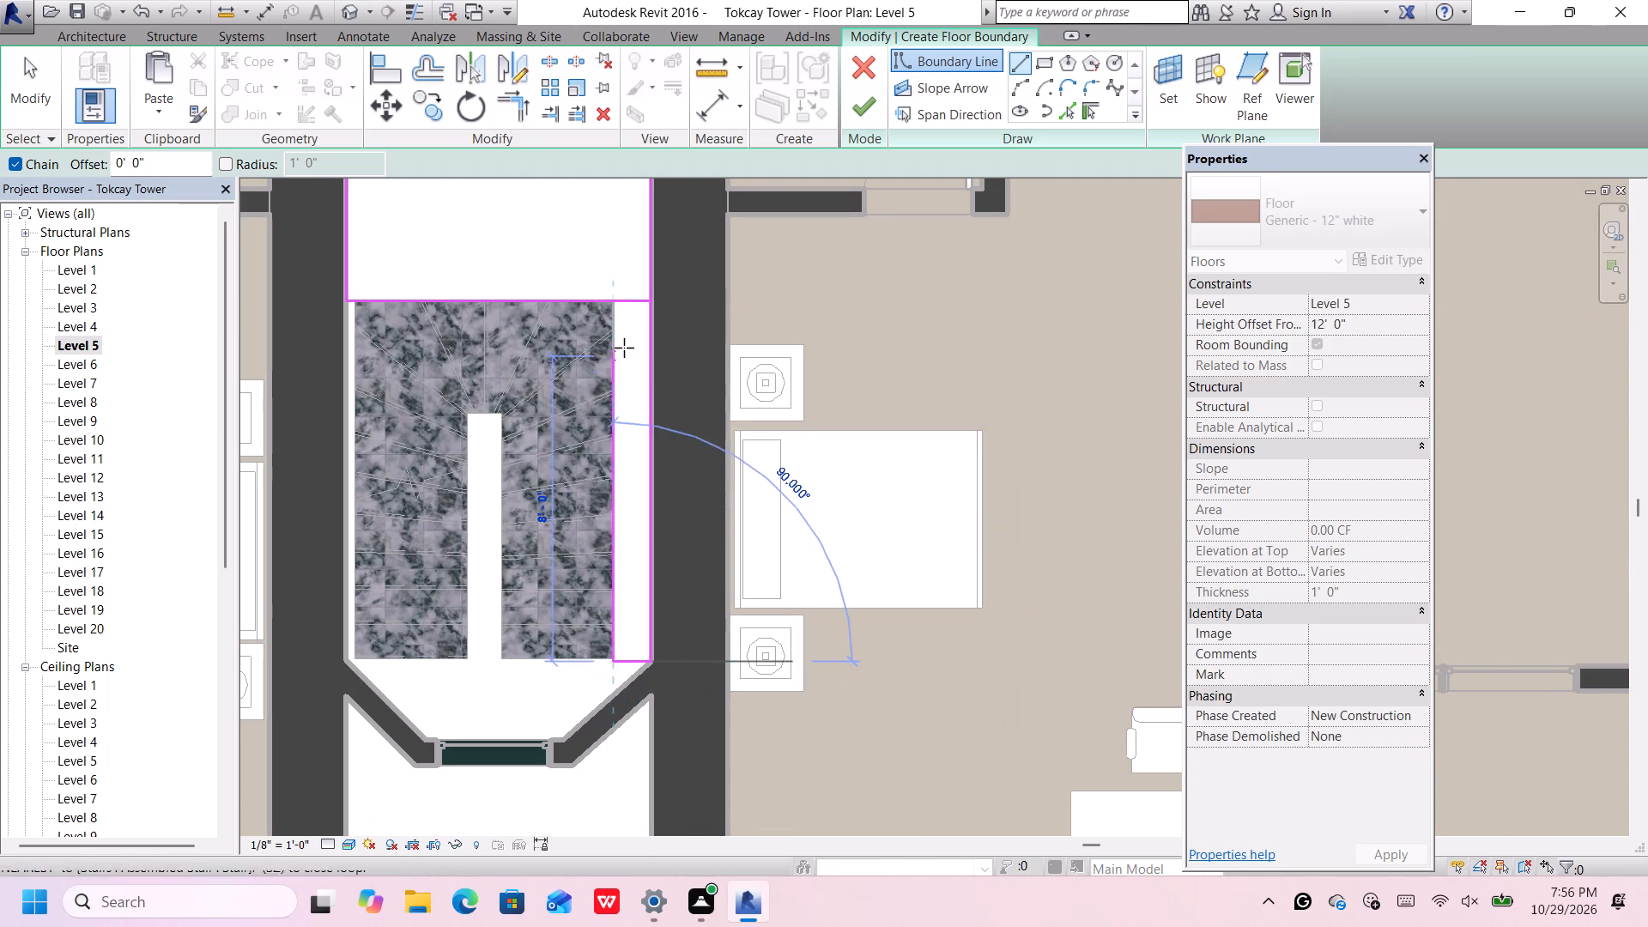
pyautogui.scroll(-1, 619, 333)
pyautogui.scroll(5, 619, 333)
pyautogui.click(609, 281)
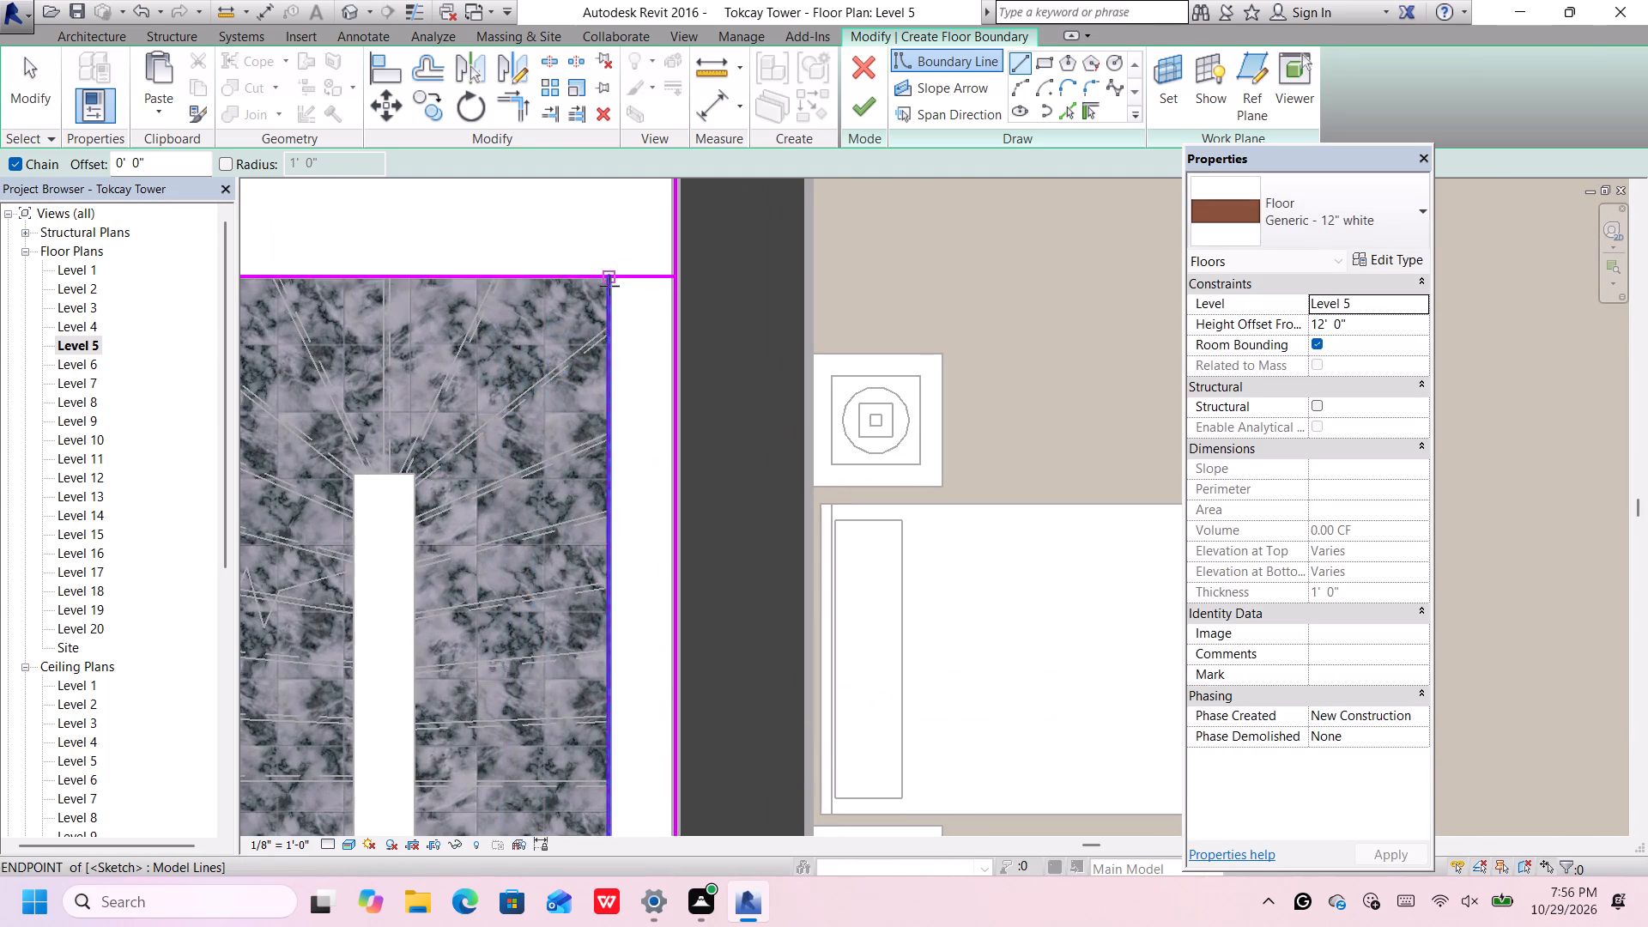
pyautogui.scroll(-6, 609, 286)
pyautogui.moveTo(612, 295); pyautogui.dragTo(784, 566, button='middle')
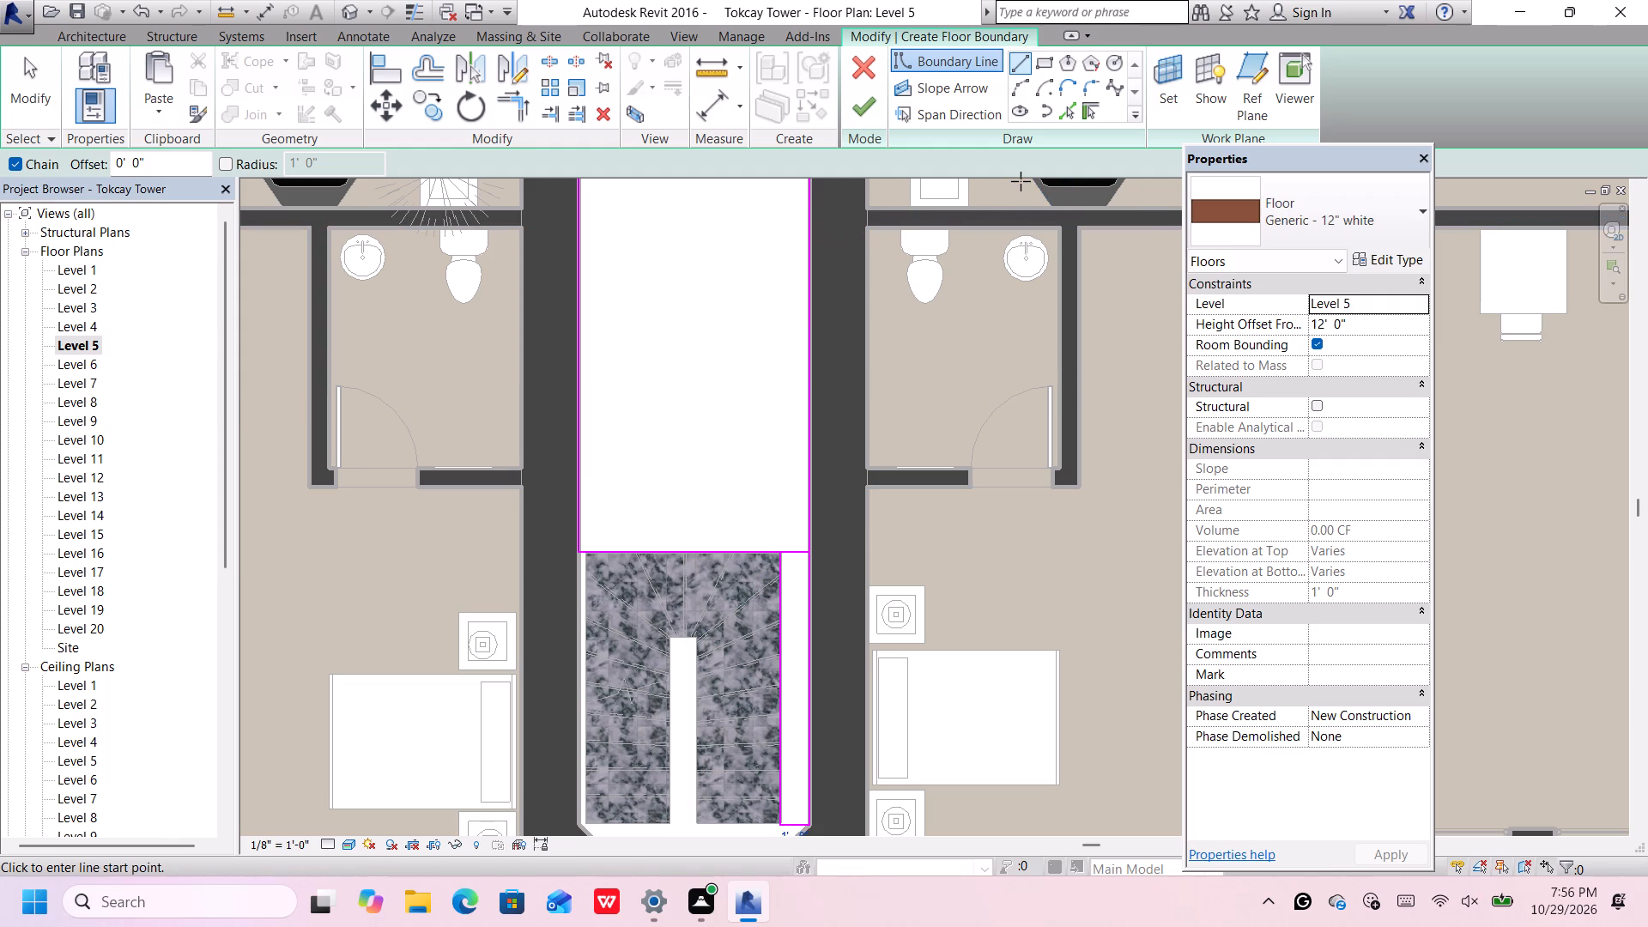
# Trim the strip's inner line and the rectangle's lower edge to a corner, making the floor boundary one closed loop.
pyautogui.click(519, 99)
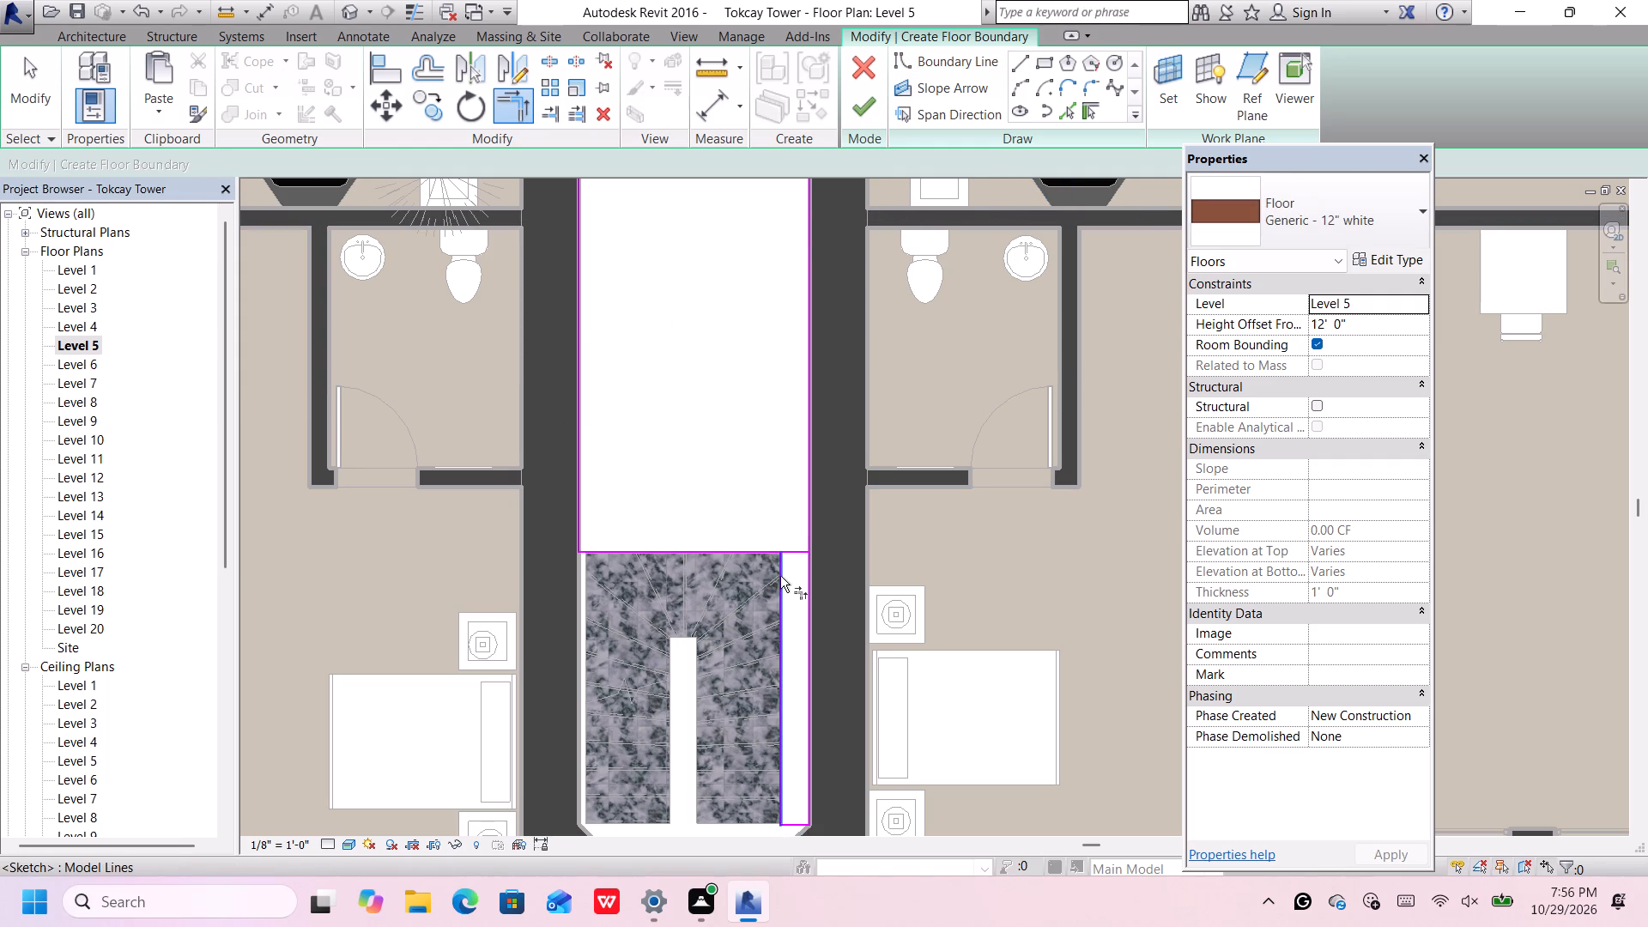
pyautogui.click(780, 579)
pyautogui.click(760, 557)
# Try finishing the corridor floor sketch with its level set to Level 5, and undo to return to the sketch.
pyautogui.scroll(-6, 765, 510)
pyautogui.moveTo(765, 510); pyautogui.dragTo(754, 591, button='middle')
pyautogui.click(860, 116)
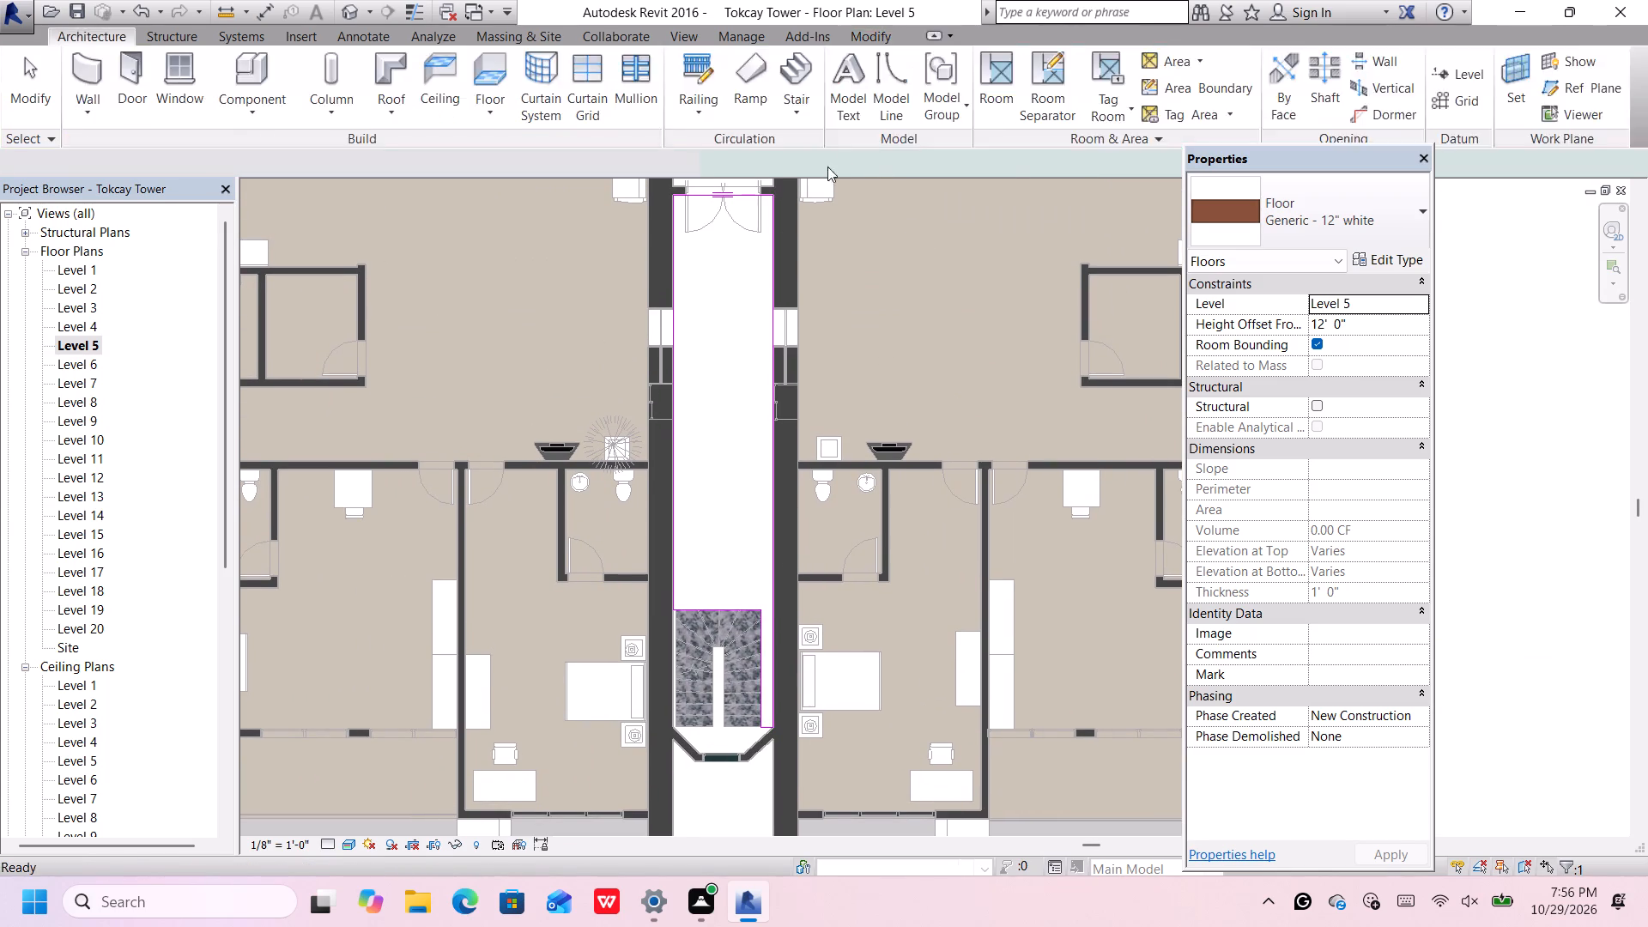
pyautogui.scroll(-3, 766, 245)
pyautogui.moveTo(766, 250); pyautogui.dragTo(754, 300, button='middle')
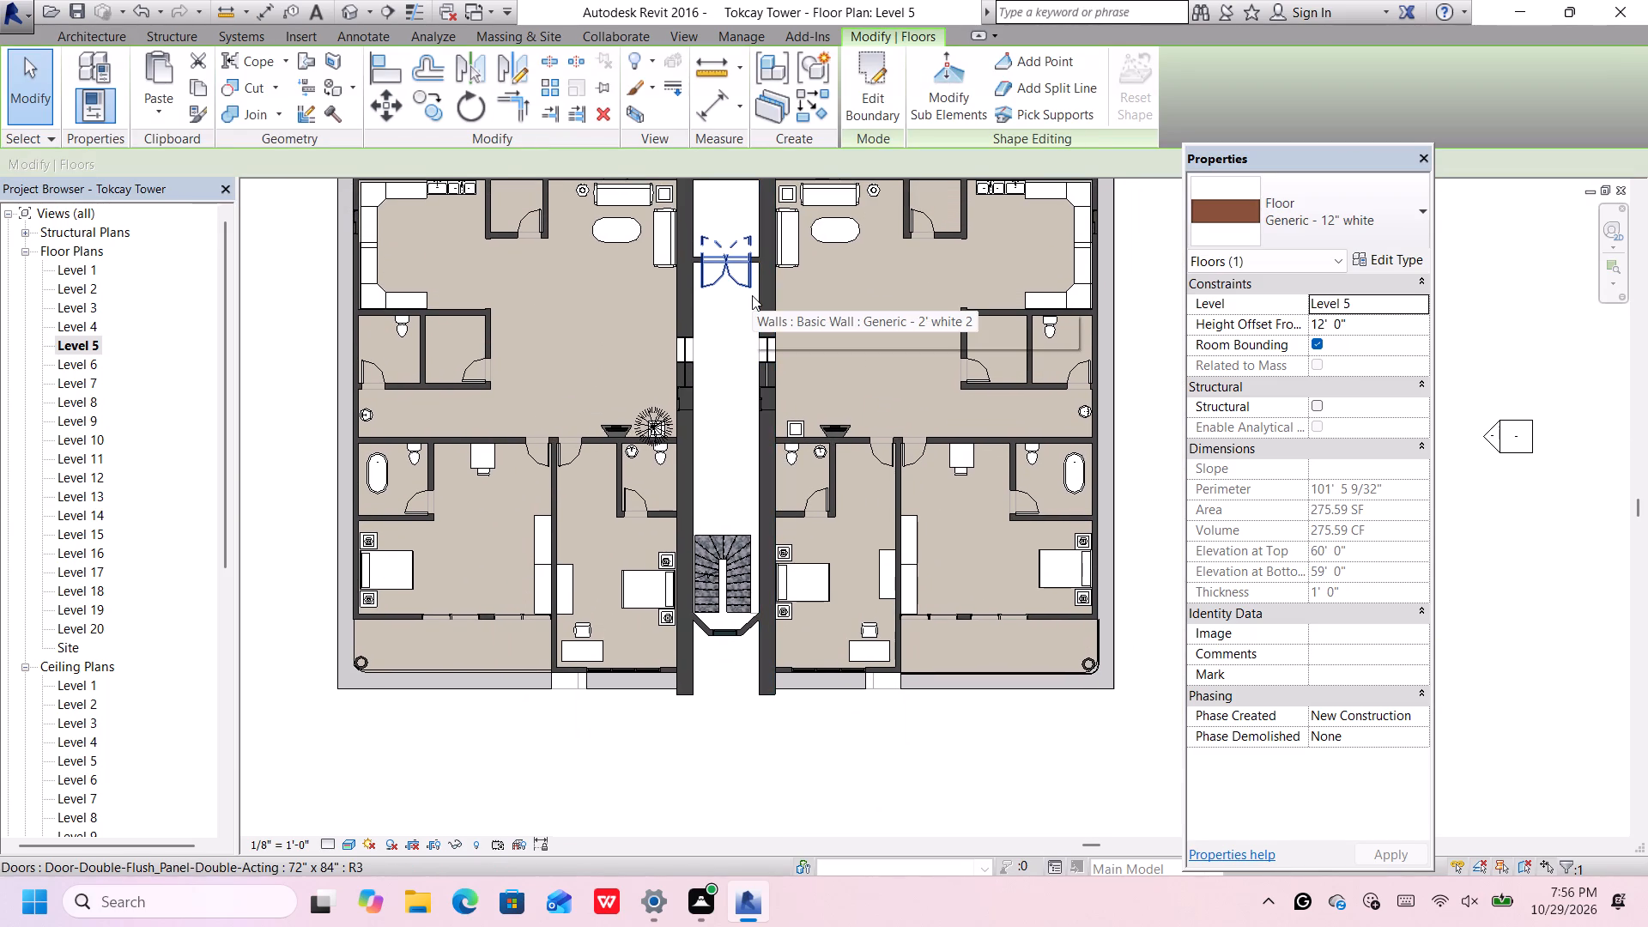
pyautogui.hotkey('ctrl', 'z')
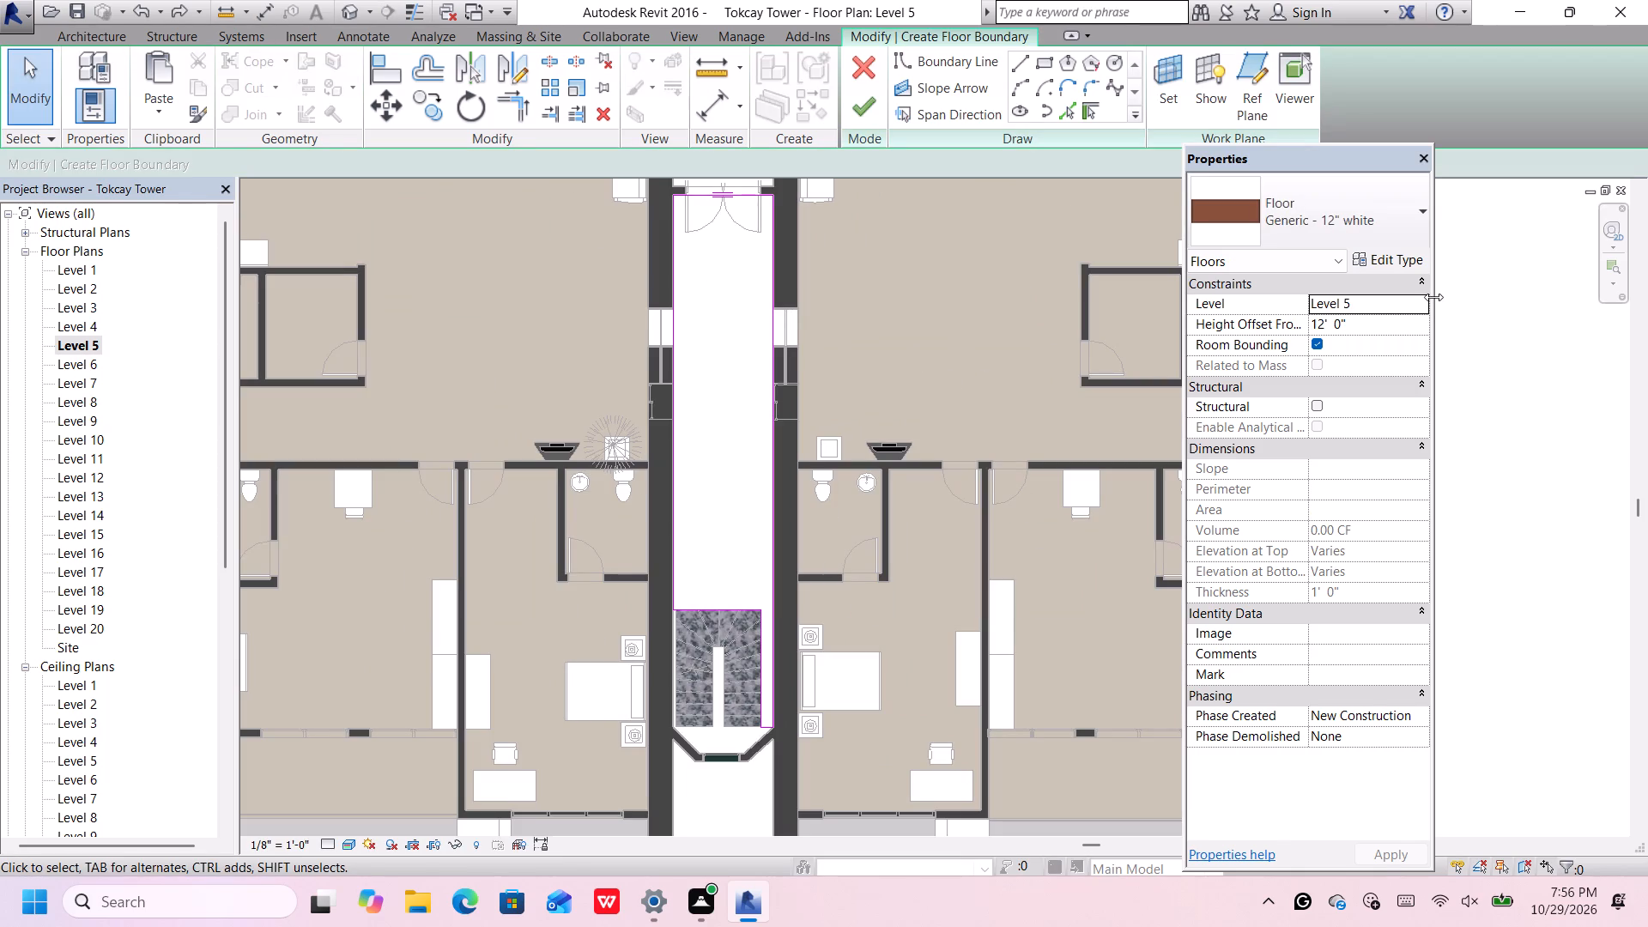
# Set the corridor floor's level to Level 4, keeping its 12' 0" height offset, and finish the floor sketch.
pyautogui.click(1422, 300)
pyautogui.click(1364, 354)
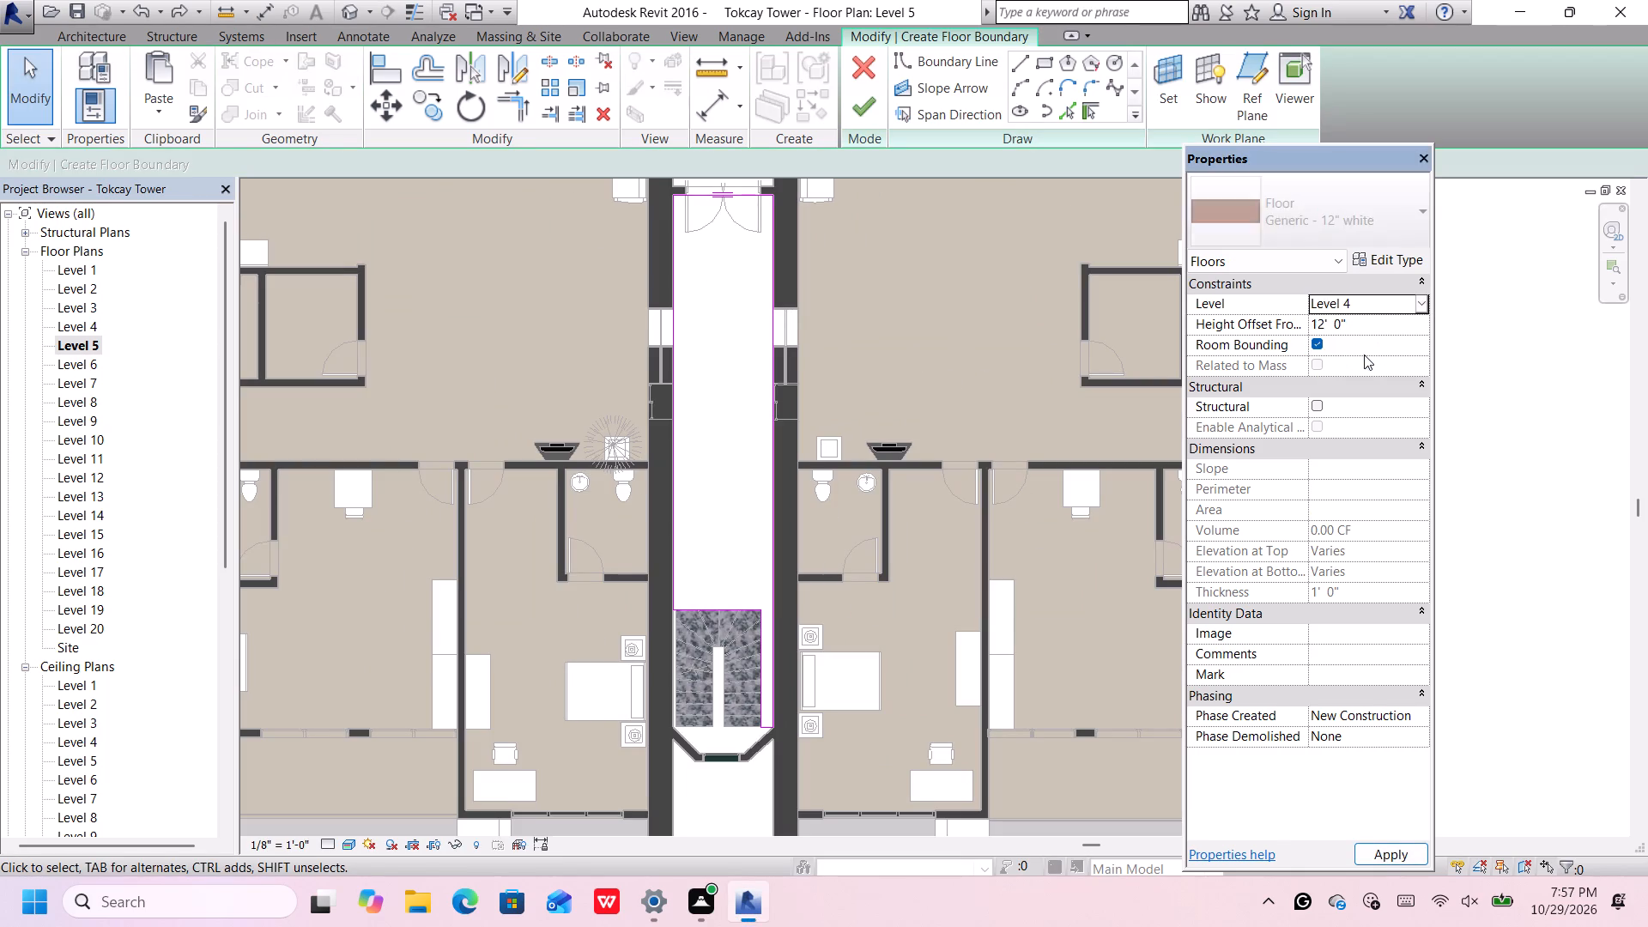
pyautogui.click(870, 118)
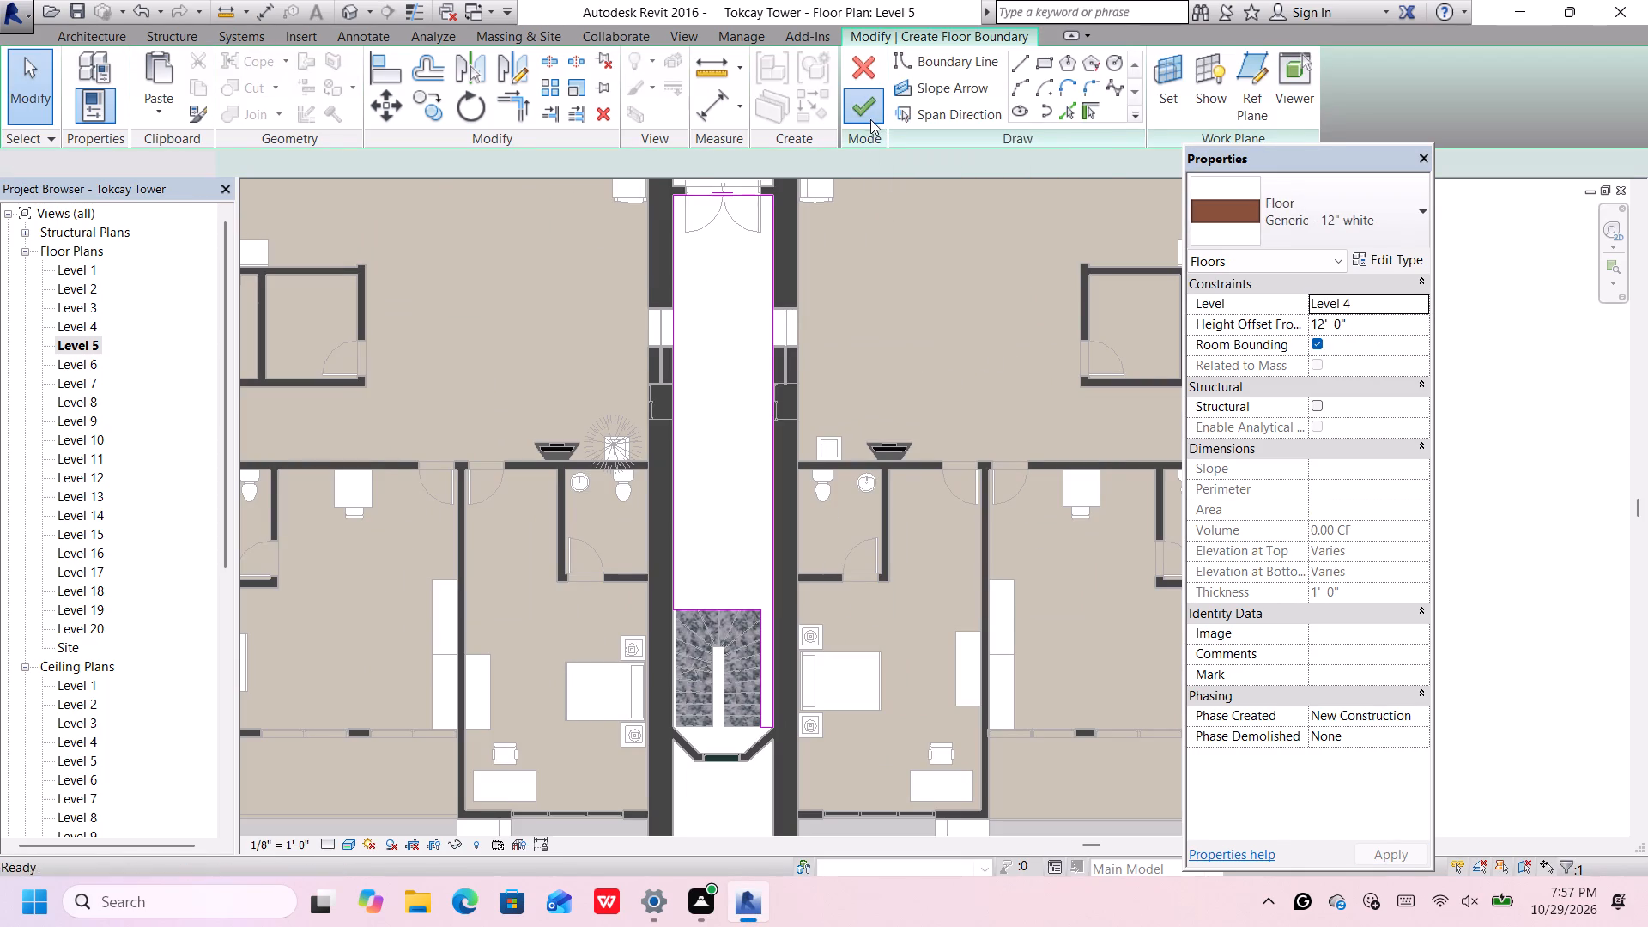
# Compare the corridor floor in the Level 4 and Level 5 floor plans, and examine the area between the Level 5 stair and the window.
pyautogui.scroll(-5, 699, 271)
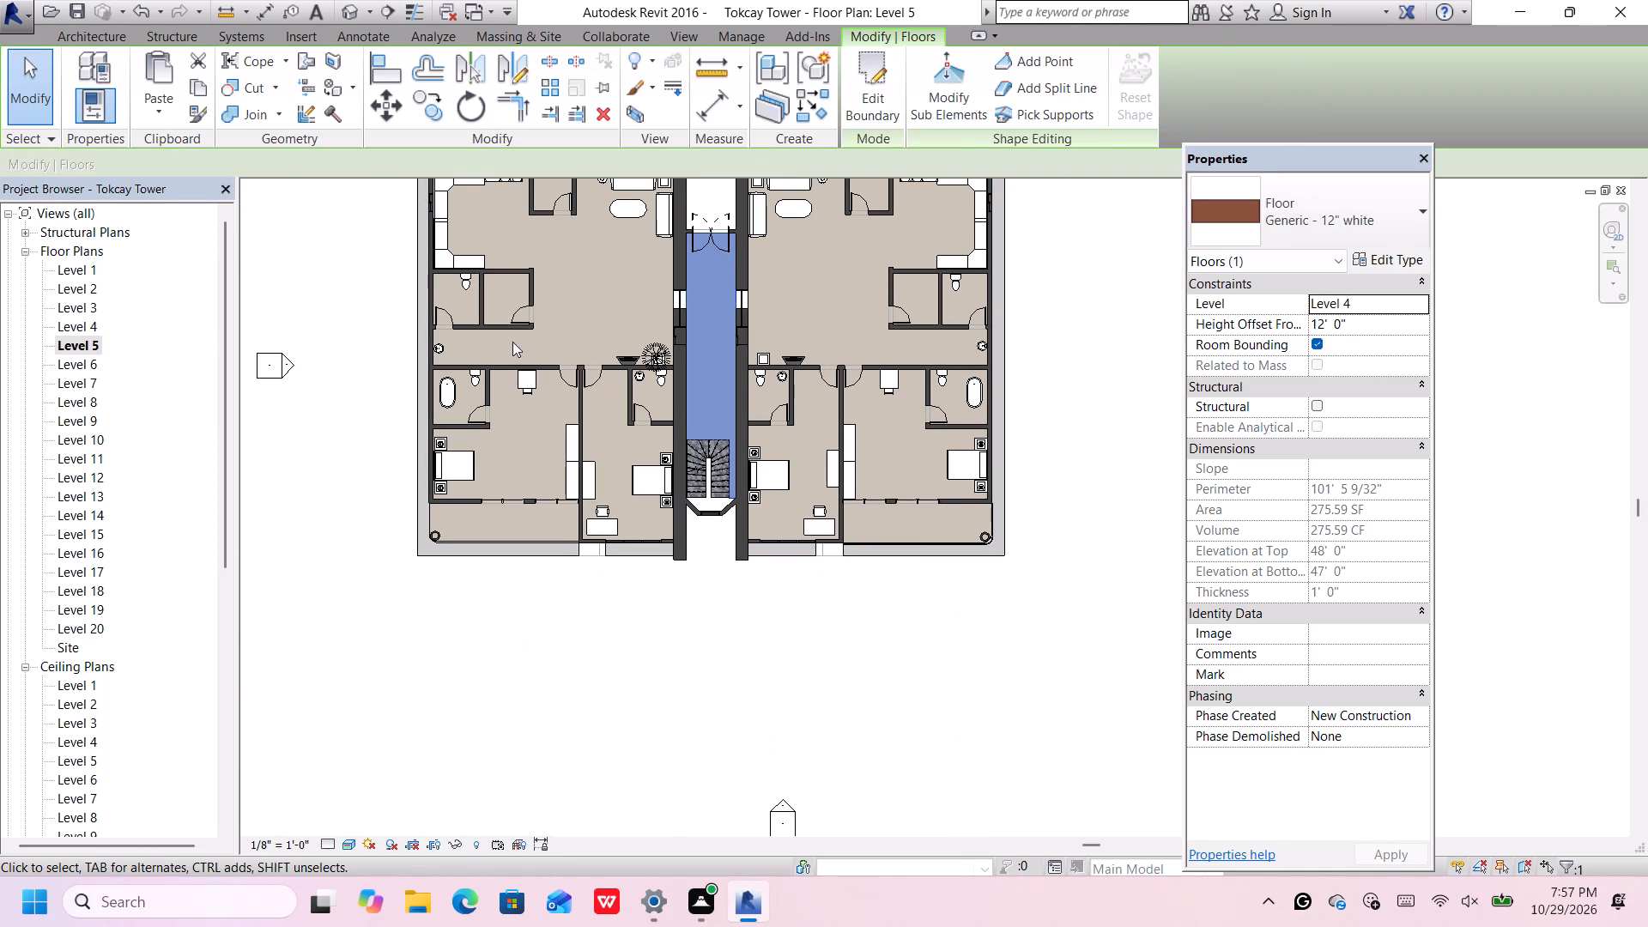
pyautogui.click(108, 314)
pyautogui.doubleClick(96, 314)
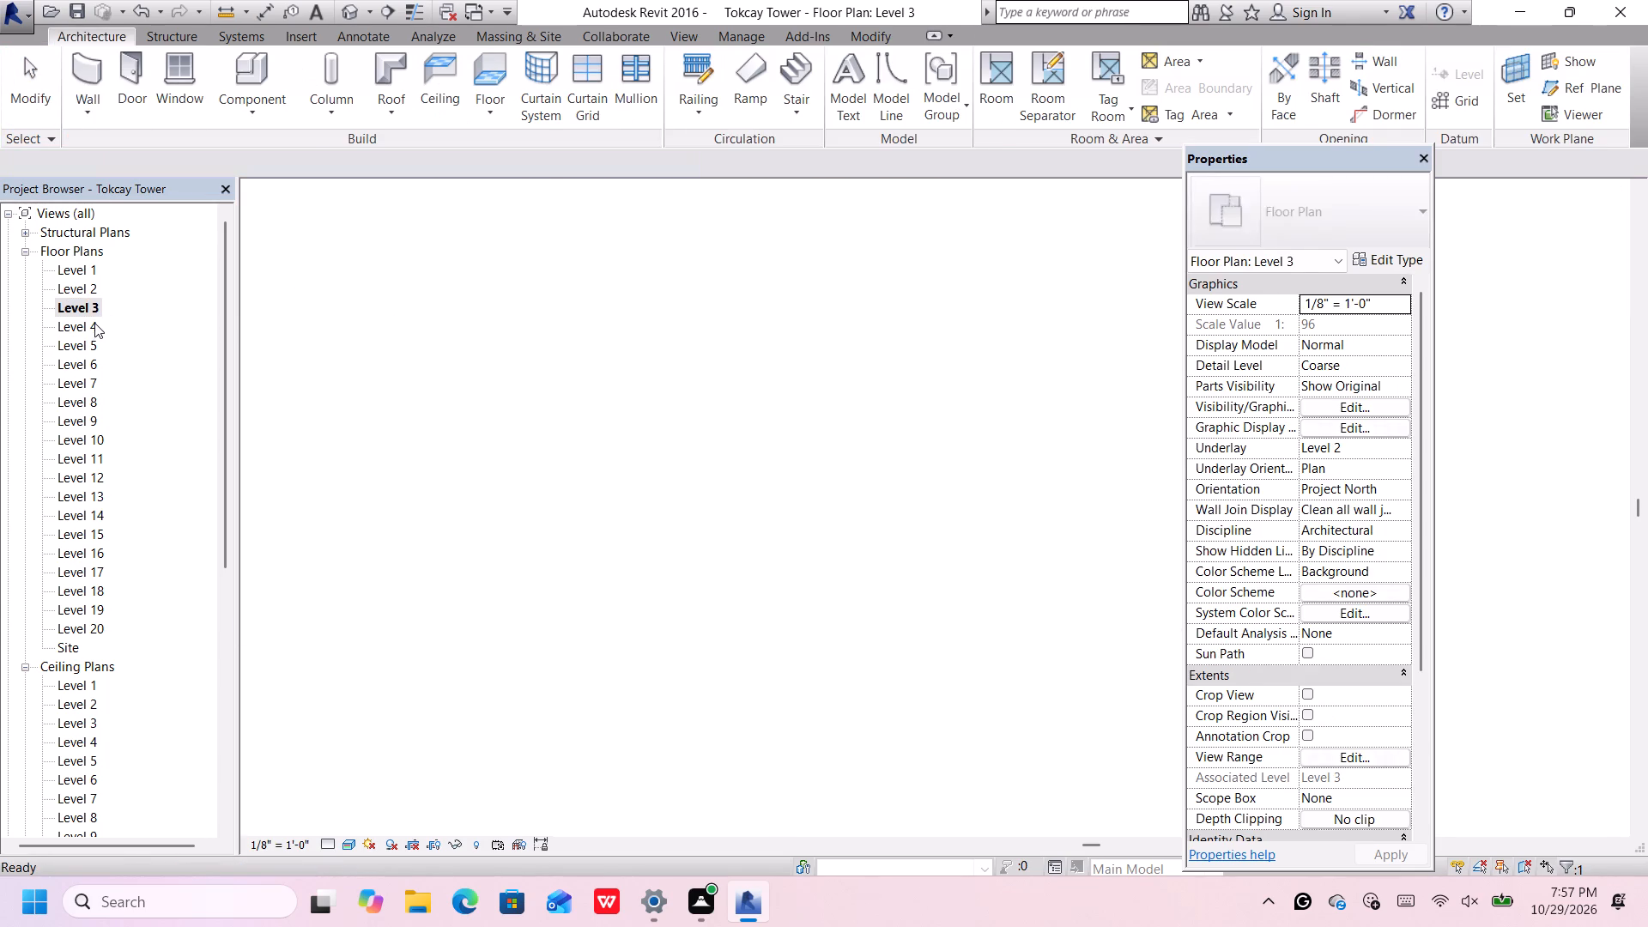
pyautogui.doubleClick(90, 327)
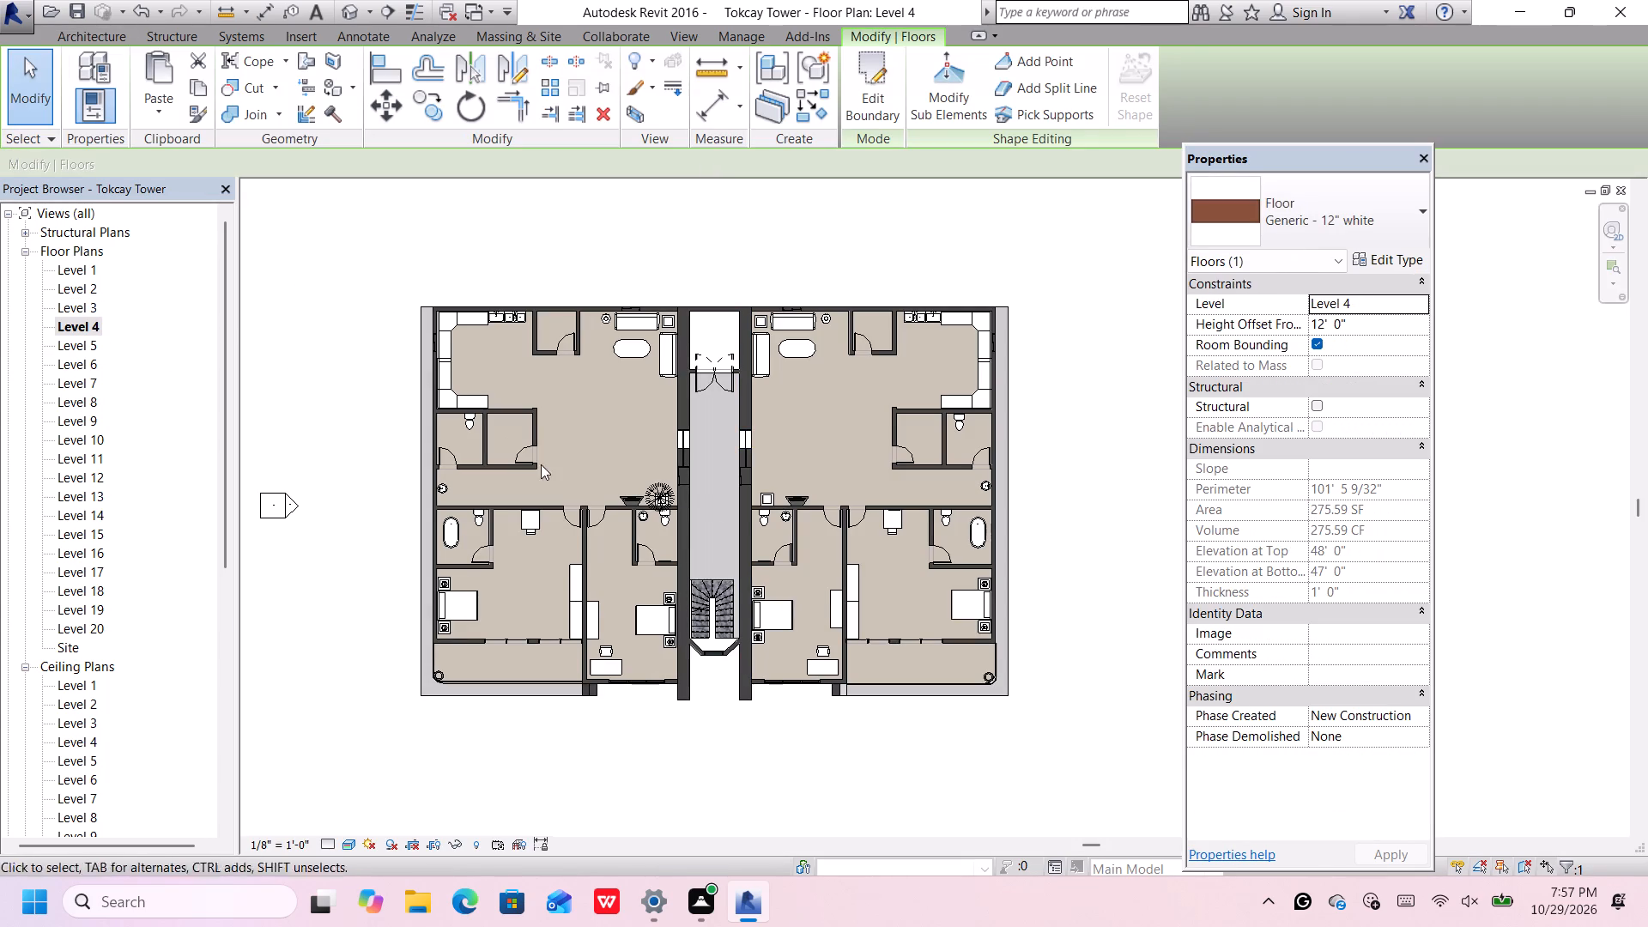
pyautogui.doubleClick(81, 346)
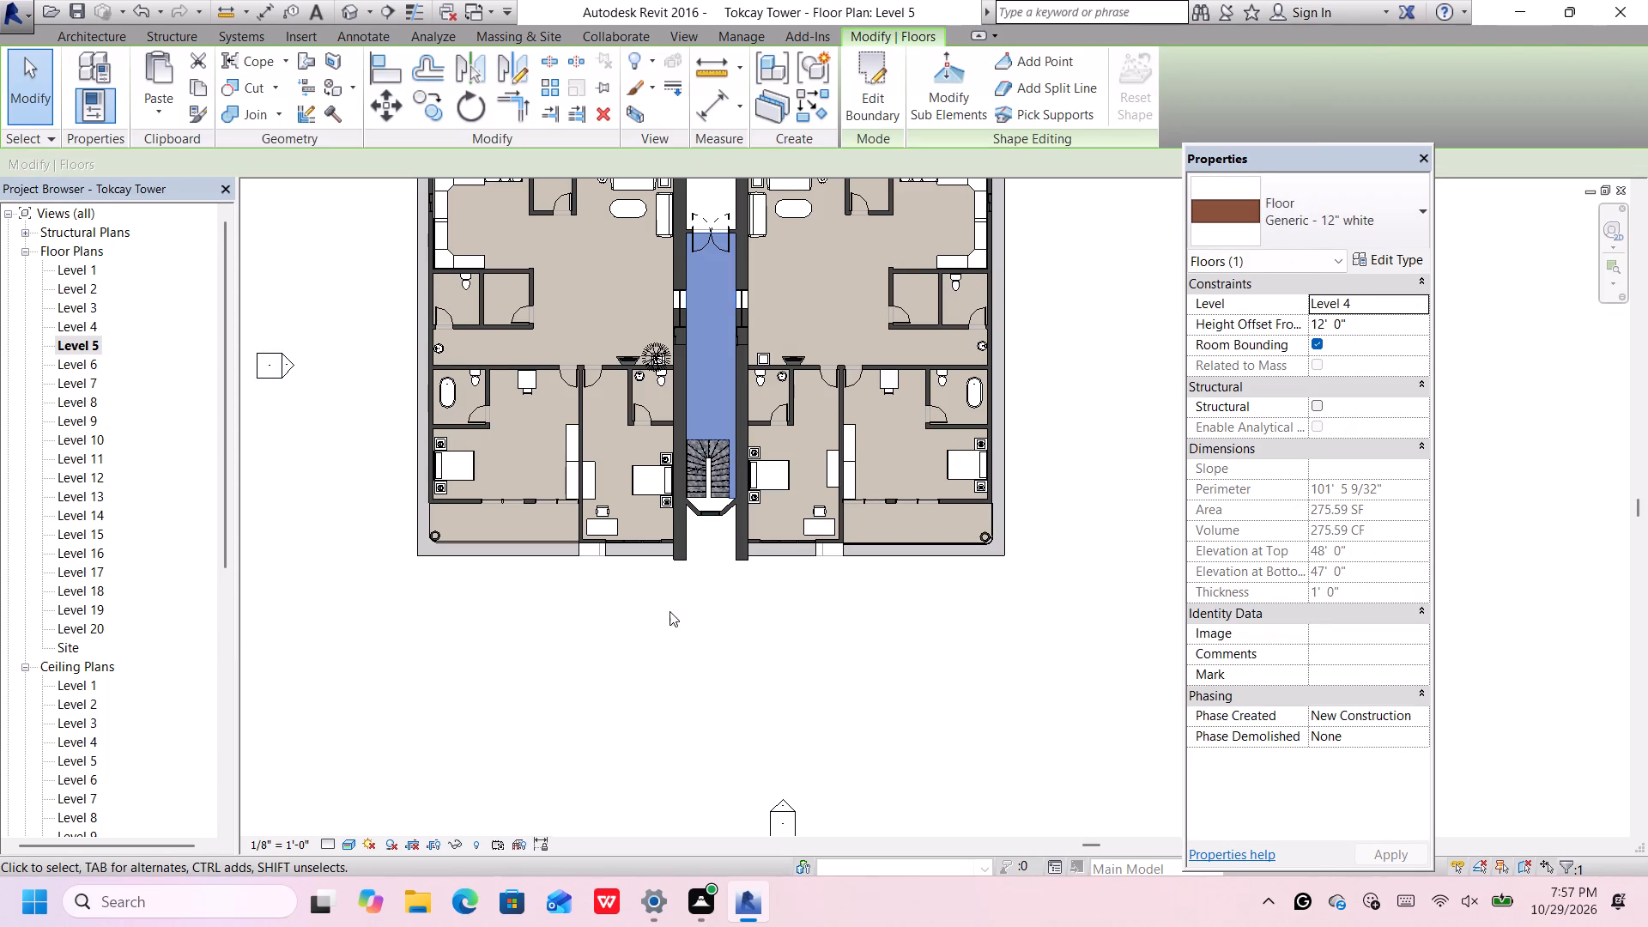
pyautogui.click(673, 705)
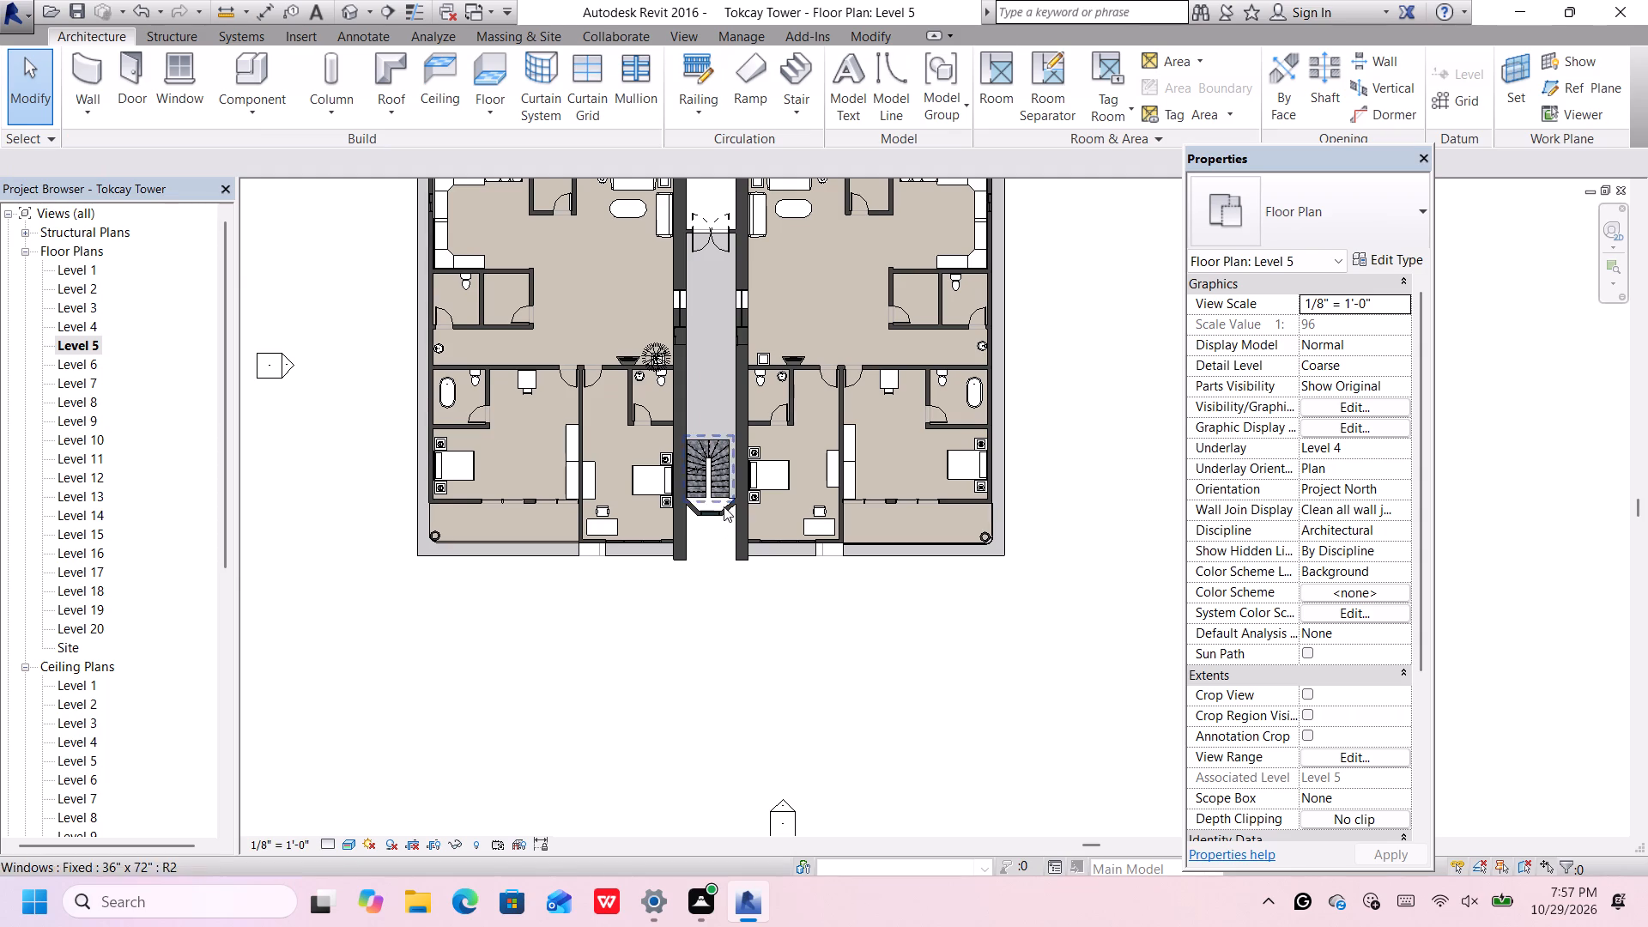
pyautogui.scroll(19, 724, 506)
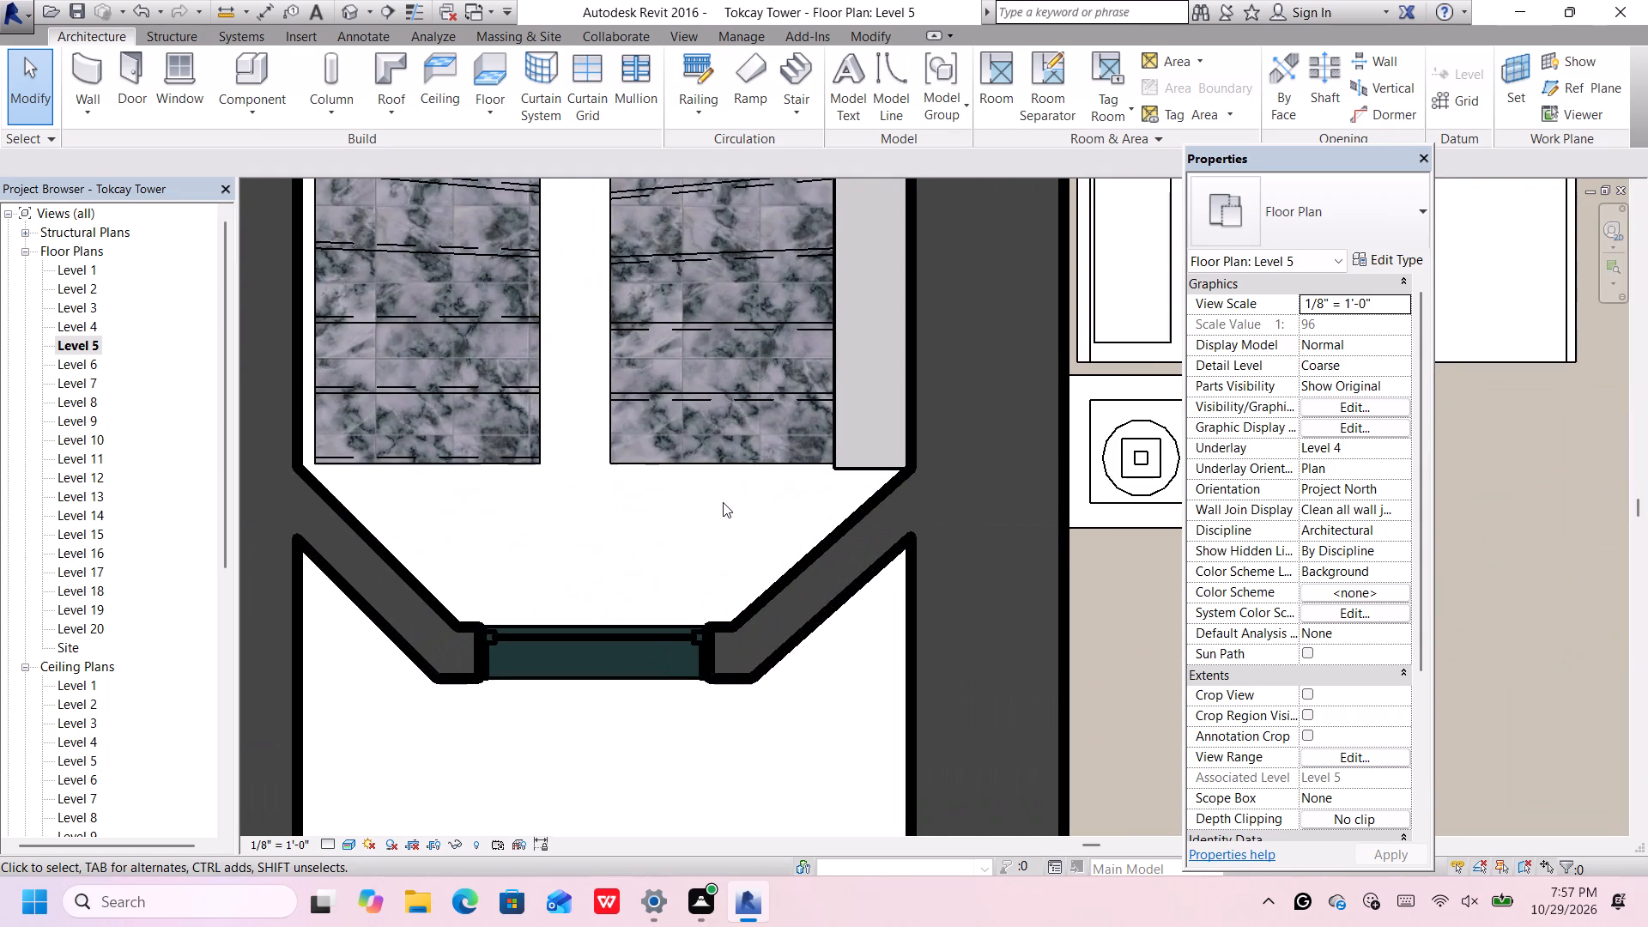
# Open the Level 2 floor plan and set its visual style to Realistic.
pyautogui.scroll(-9, 723, 502)
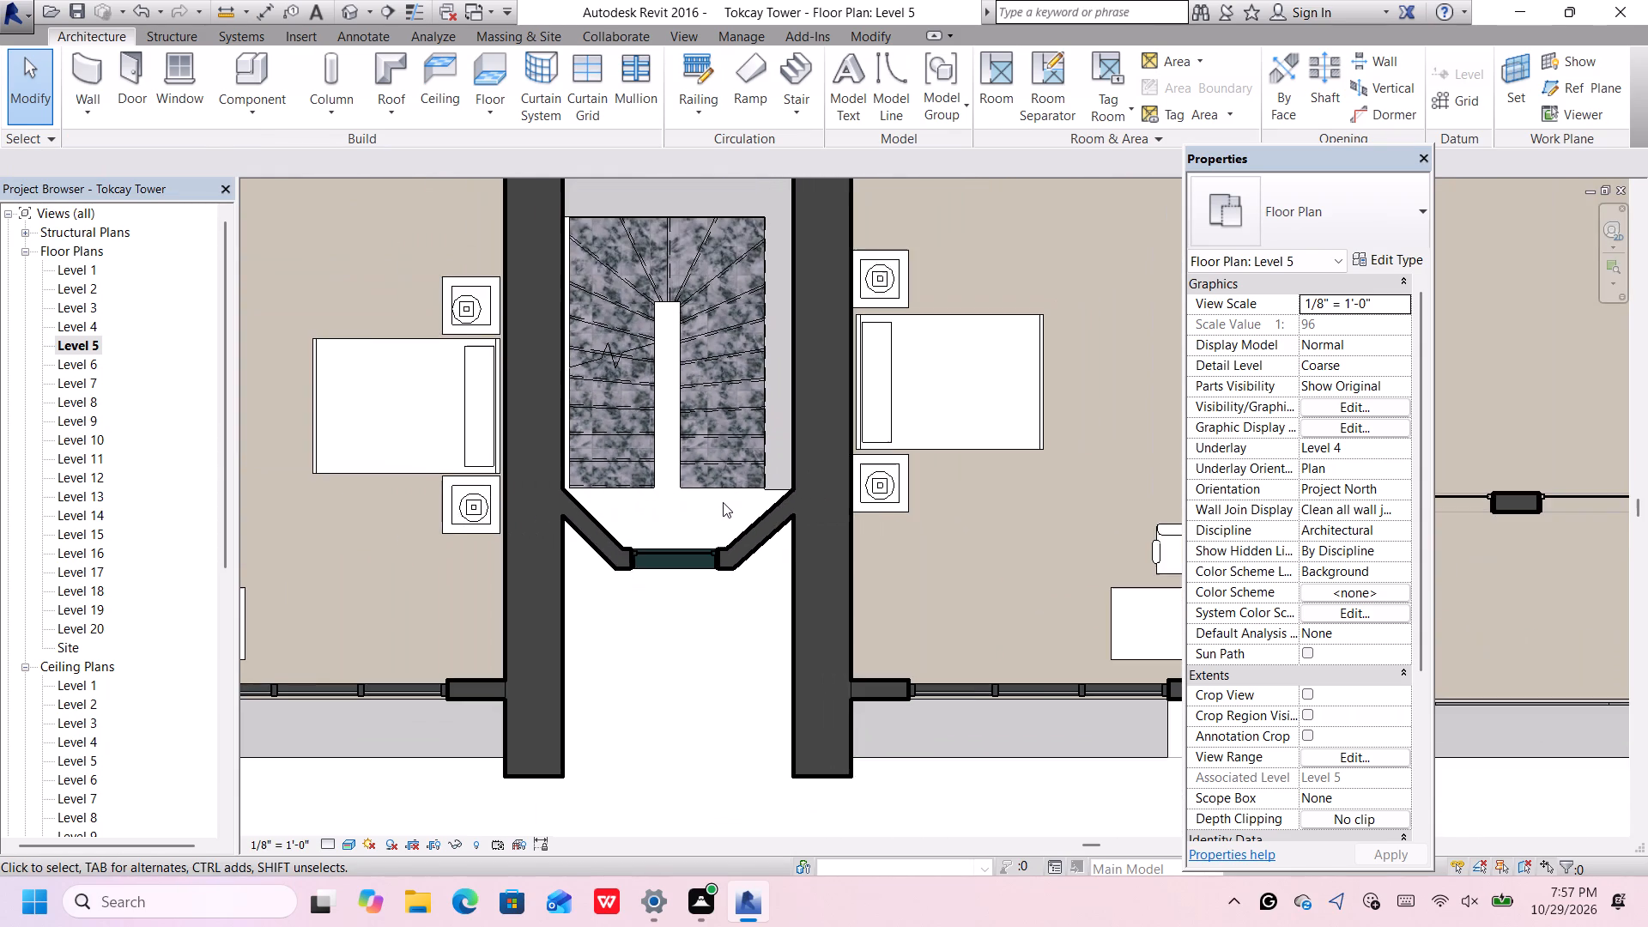
pyautogui.scroll(-2, 723, 502)
pyautogui.moveTo(723, 502); pyautogui.dragTo(751, 549, button='middle')
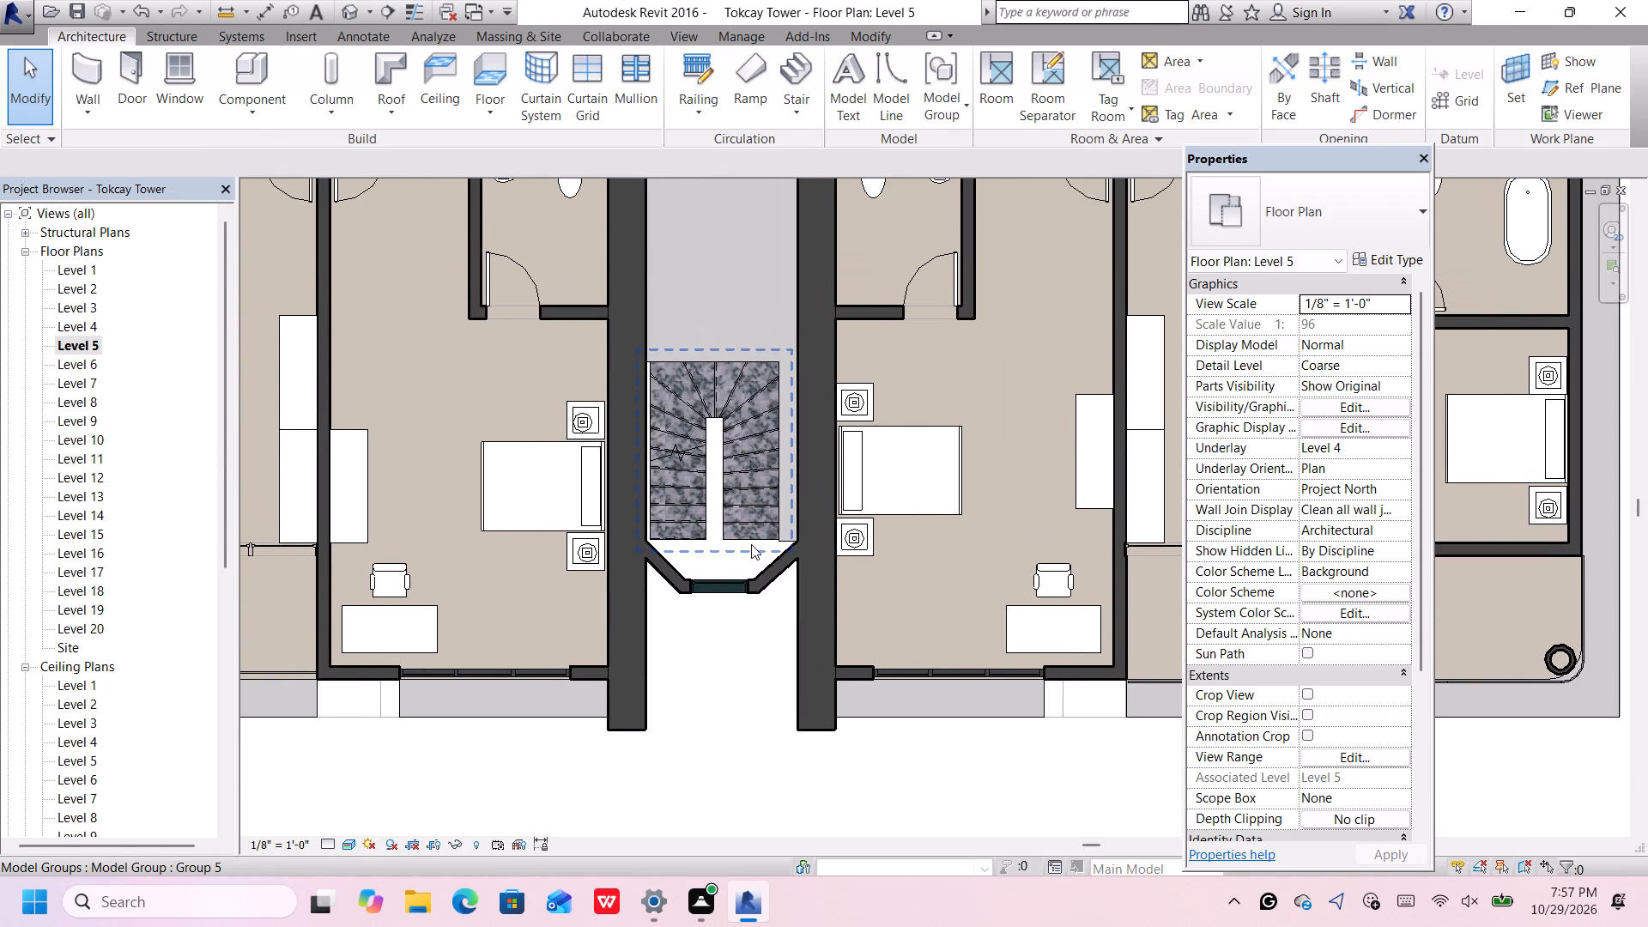
pyautogui.scroll(-2, 751, 544)
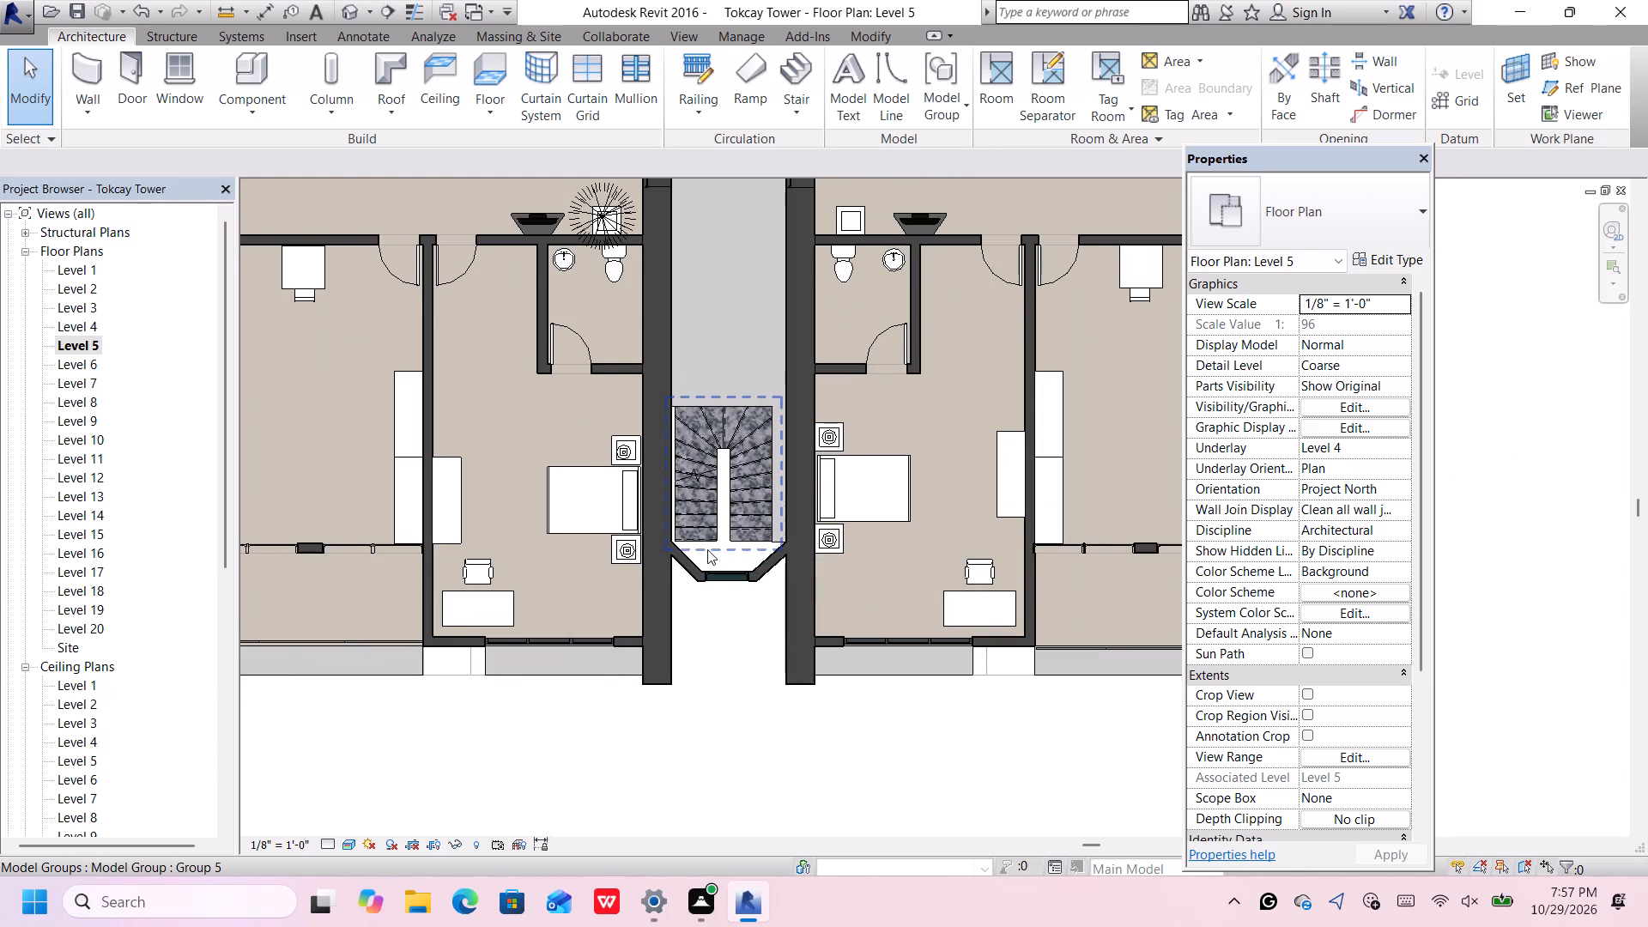
pyautogui.scroll(-3, 711, 546)
pyautogui.doubleClick(63, 285)
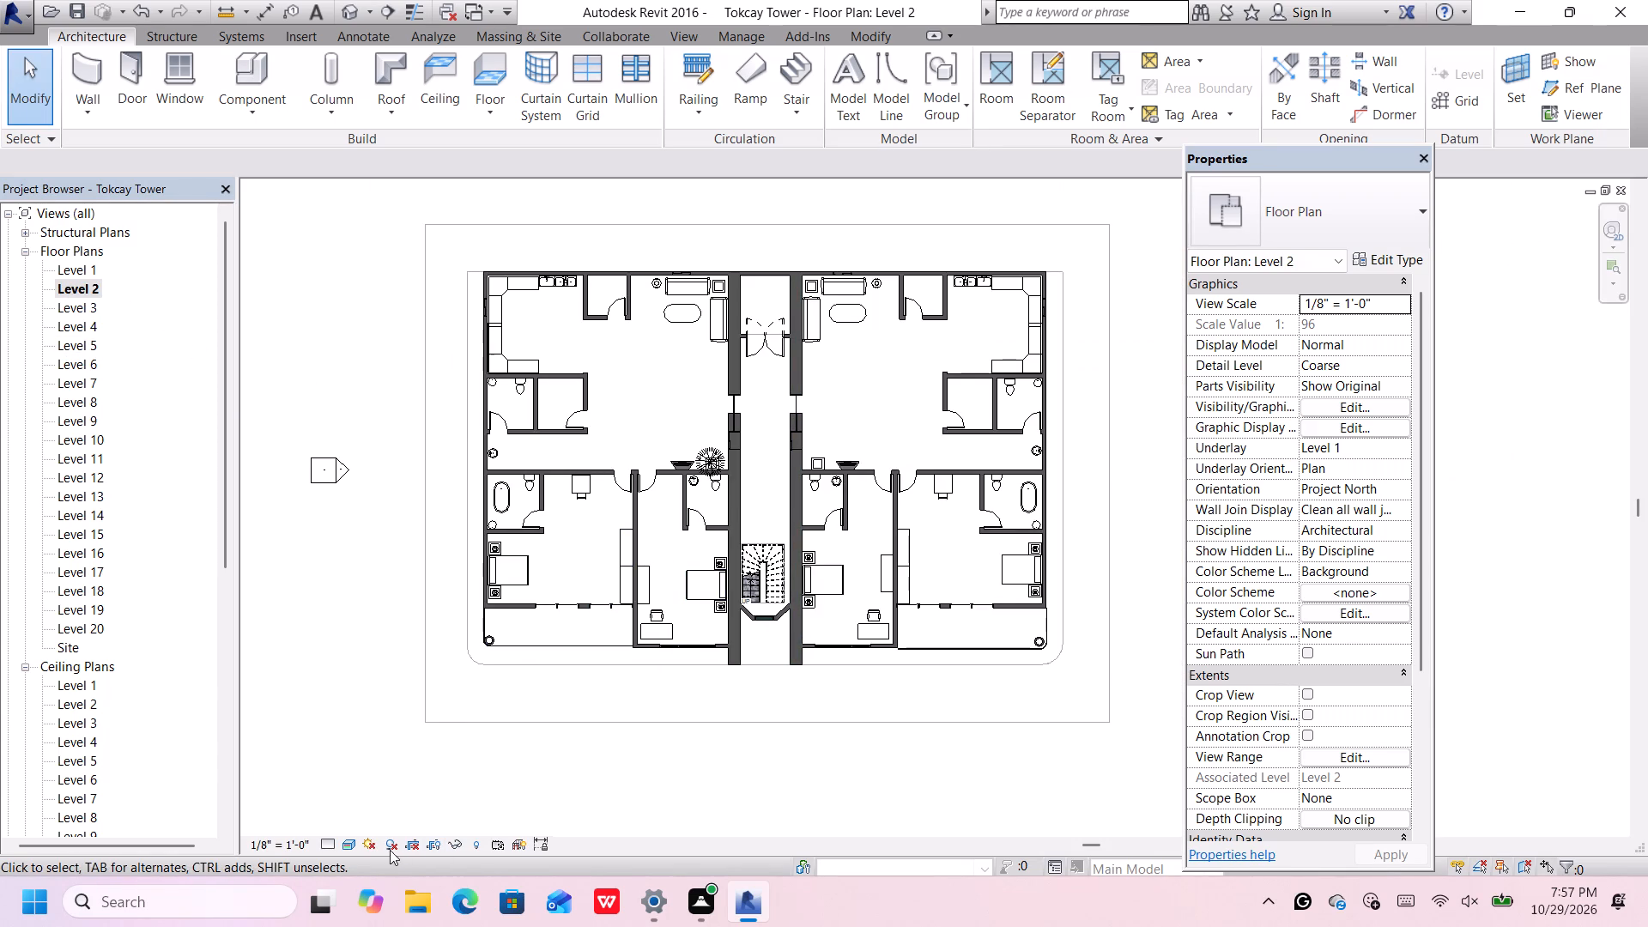
pyautogui.click(348, 847)
pyautogui.click(368, 796)
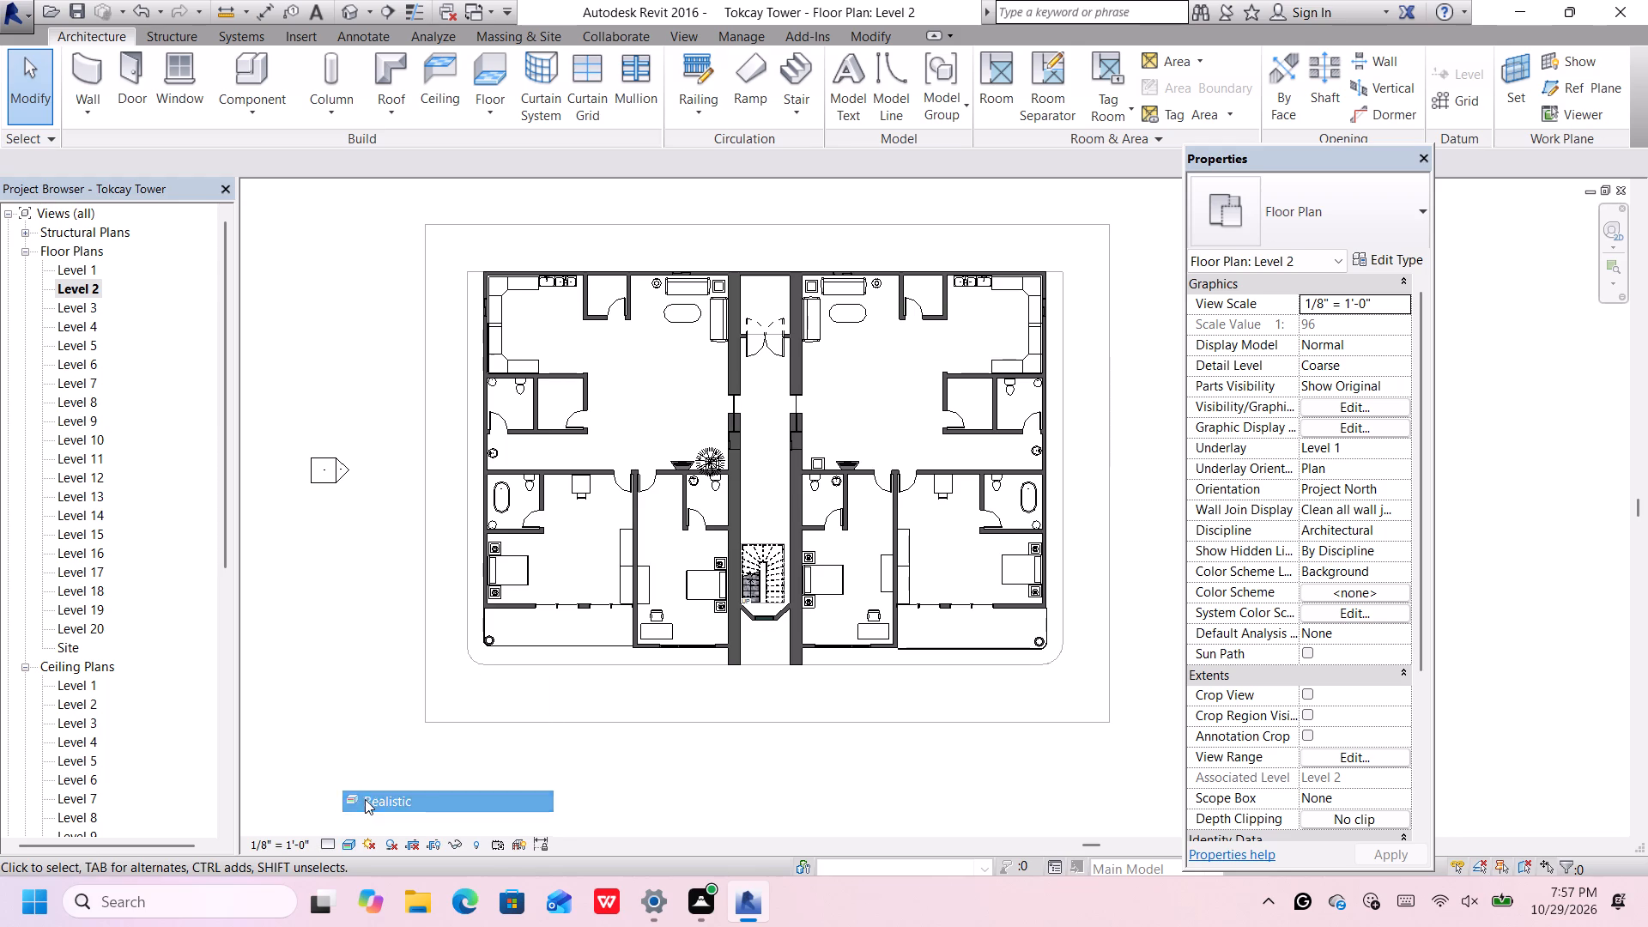
# In the Level 3 floor plan, start a floor sketch with a line about 3" long at the corridor floor's corner, continuing down the stair's left edge.
pyautogui.doubleClick(88, 306)
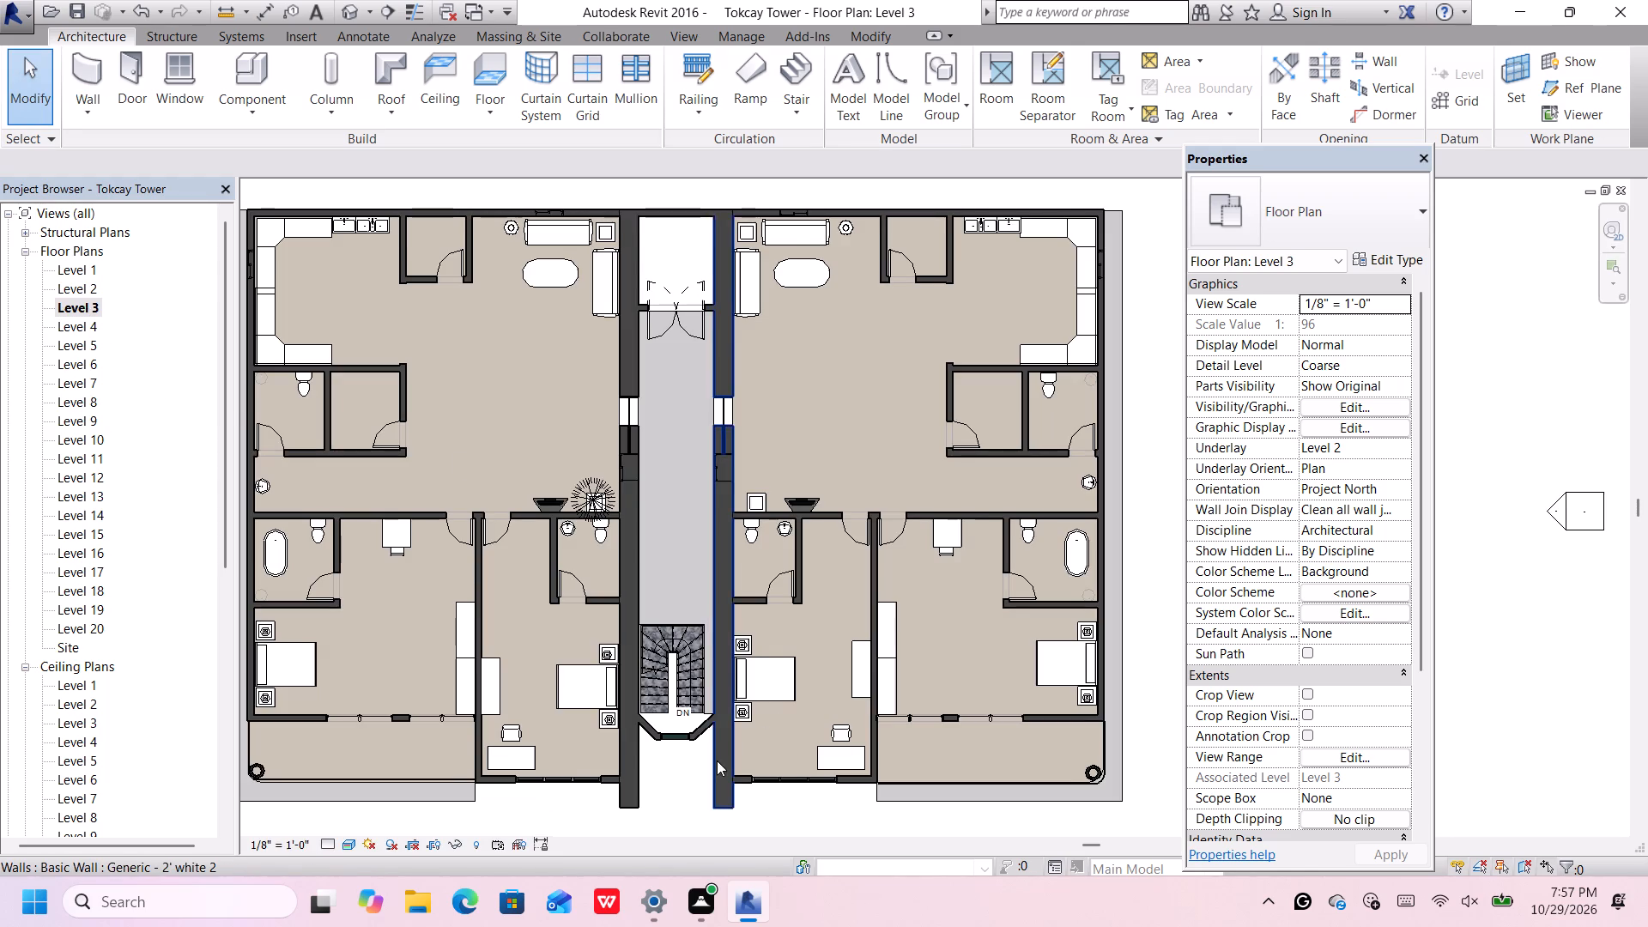
pyautogui.scroll(11, 715, 760)
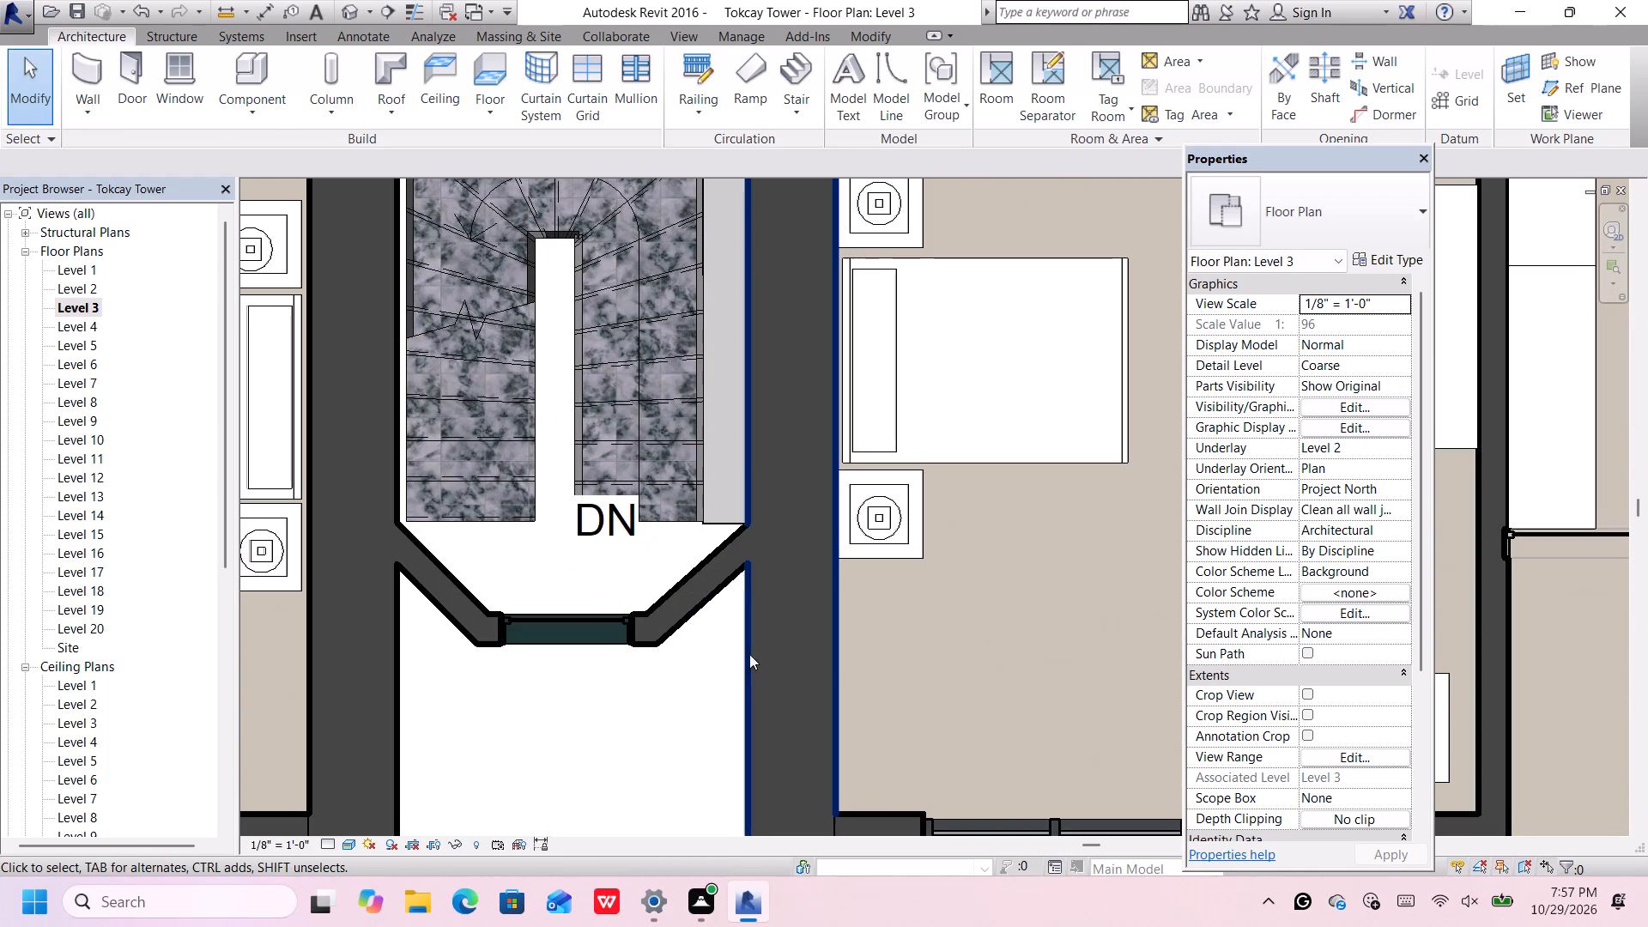
pyautogui.scroll(-3, 703, 503)
pyautogui.moveTo(685, 502); pyautogui.dragTo(692, 516, button='middle')
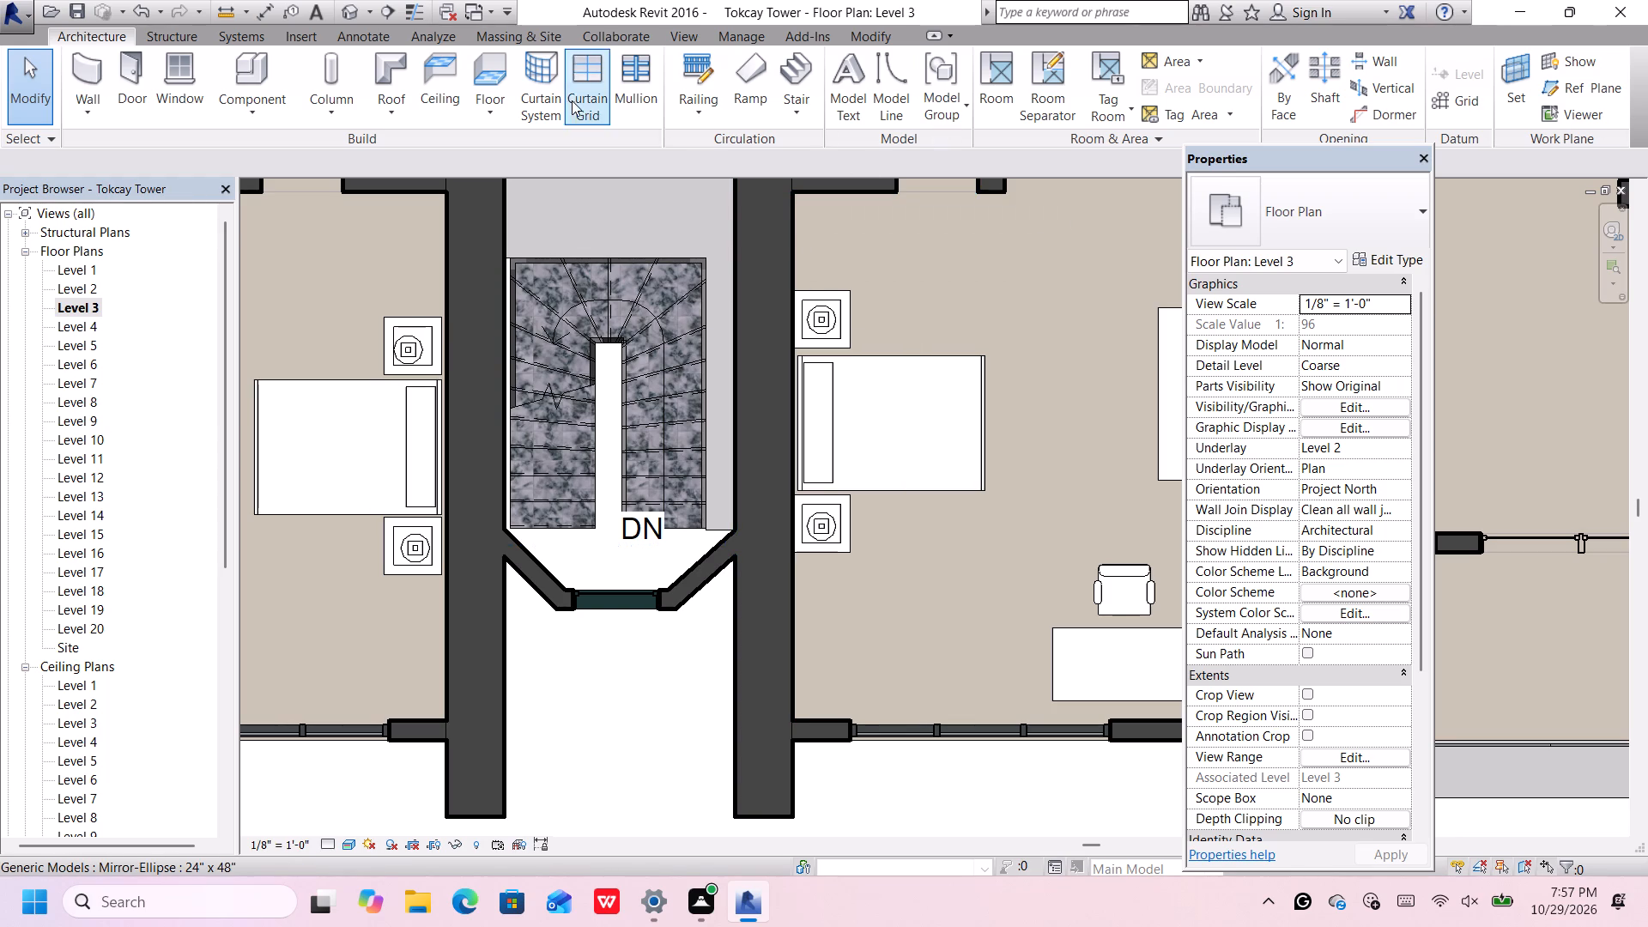
pyautogui.click(496, 77)
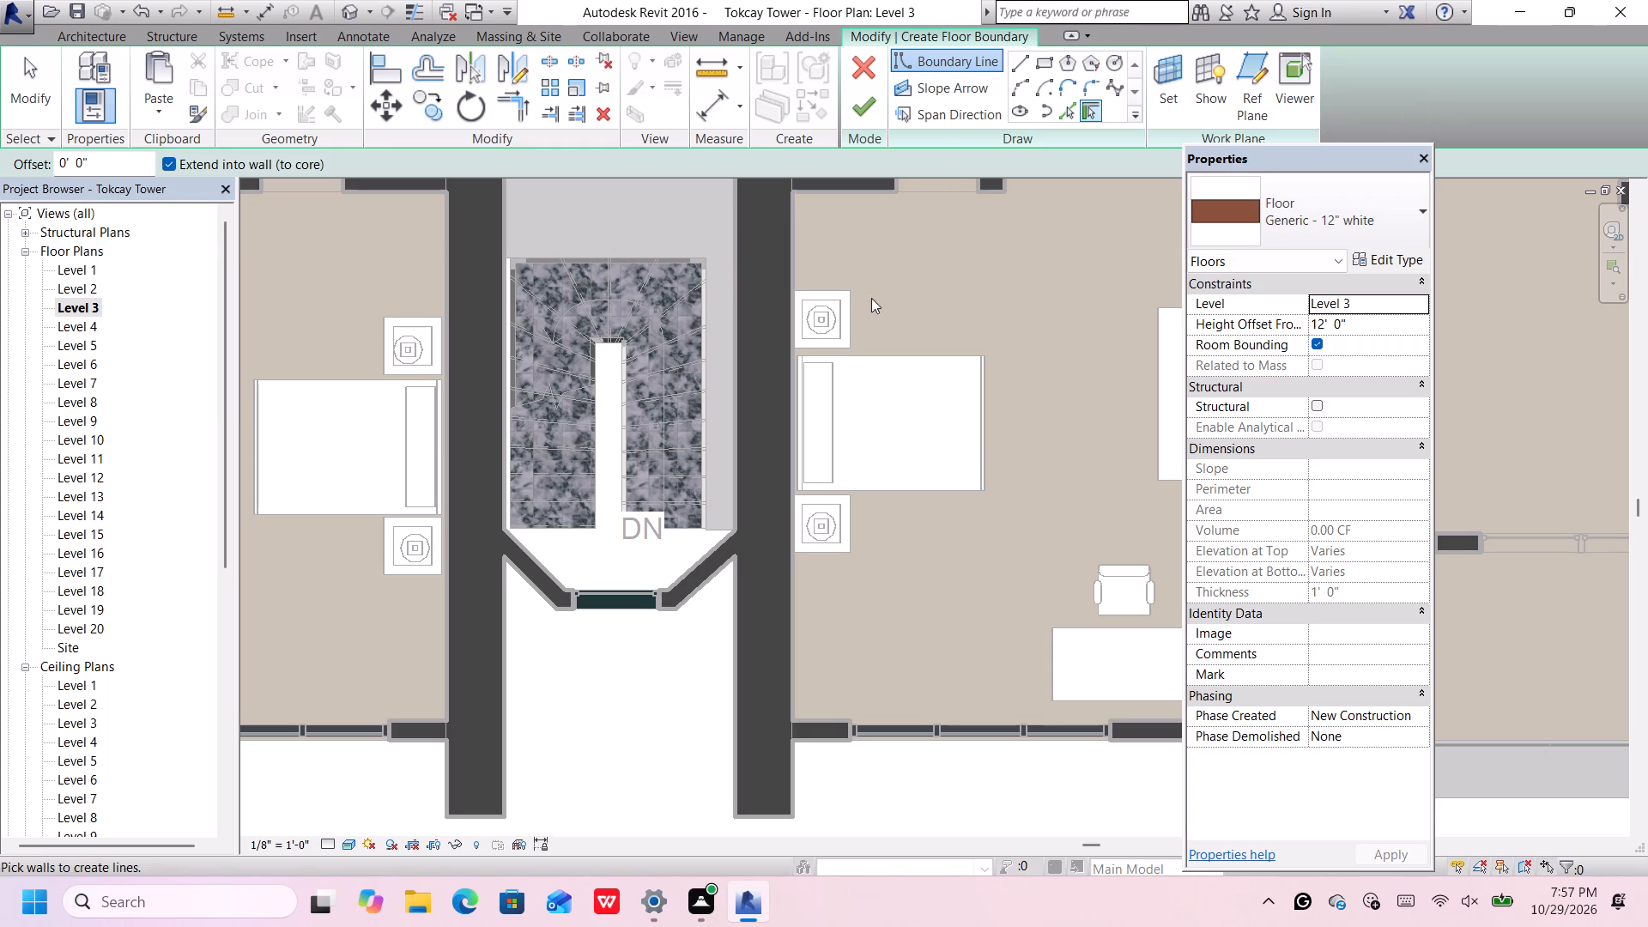
pyautogui.moveTo(624, 398); pyautogui.dragTo(769, 411, button='middle')
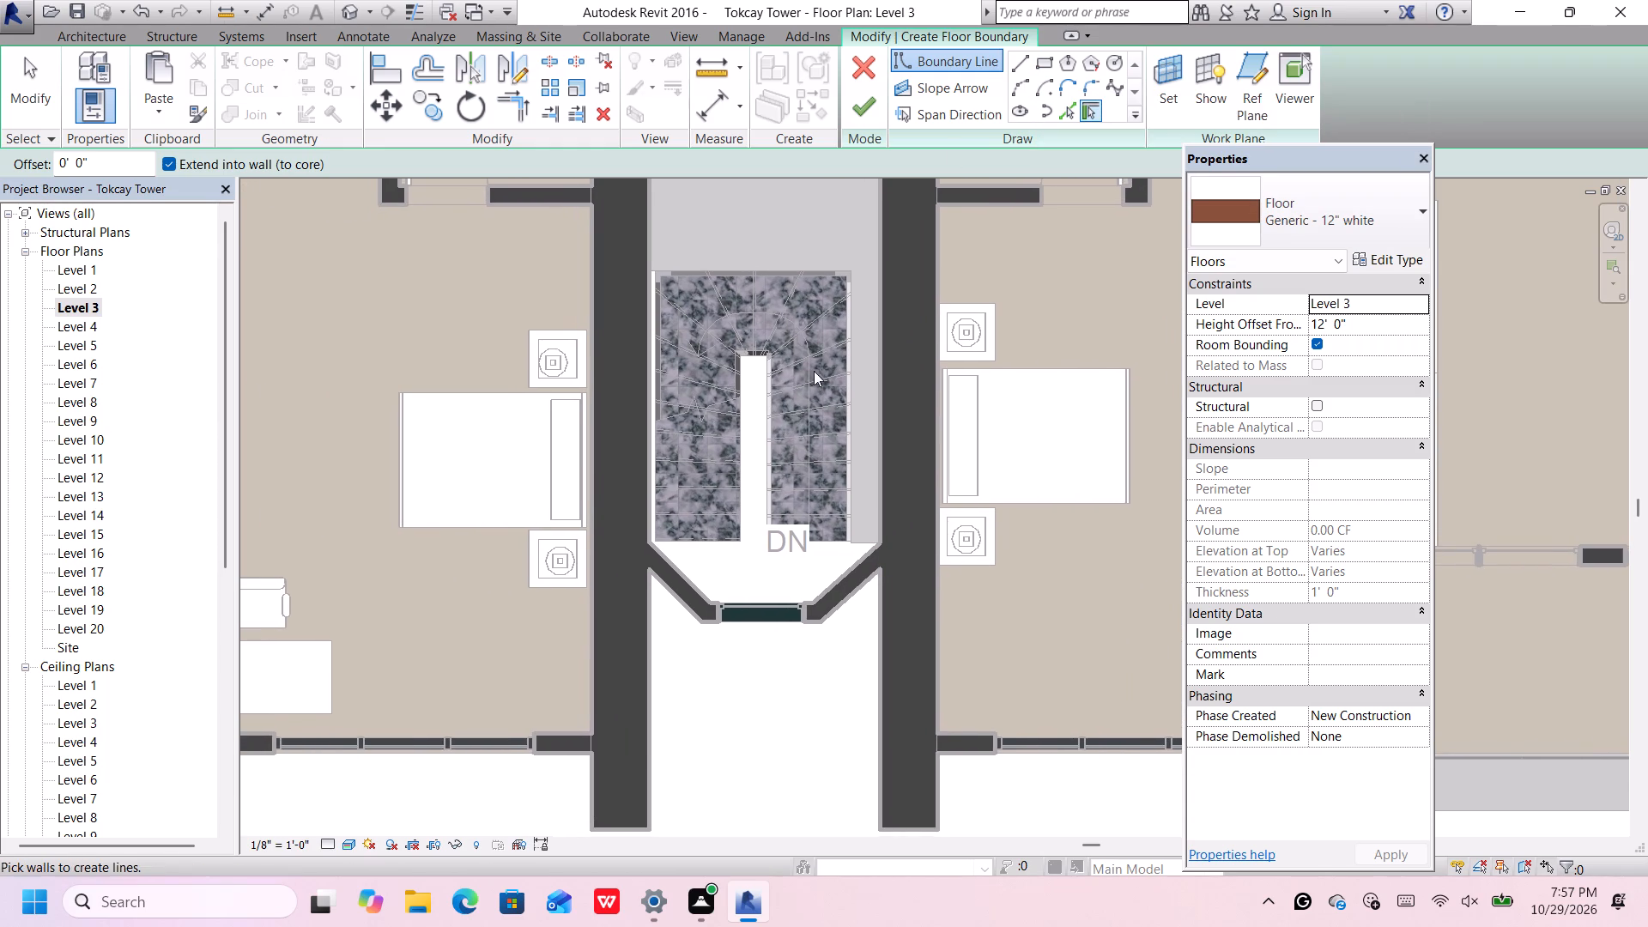
pyautogui.click(1020, 60)
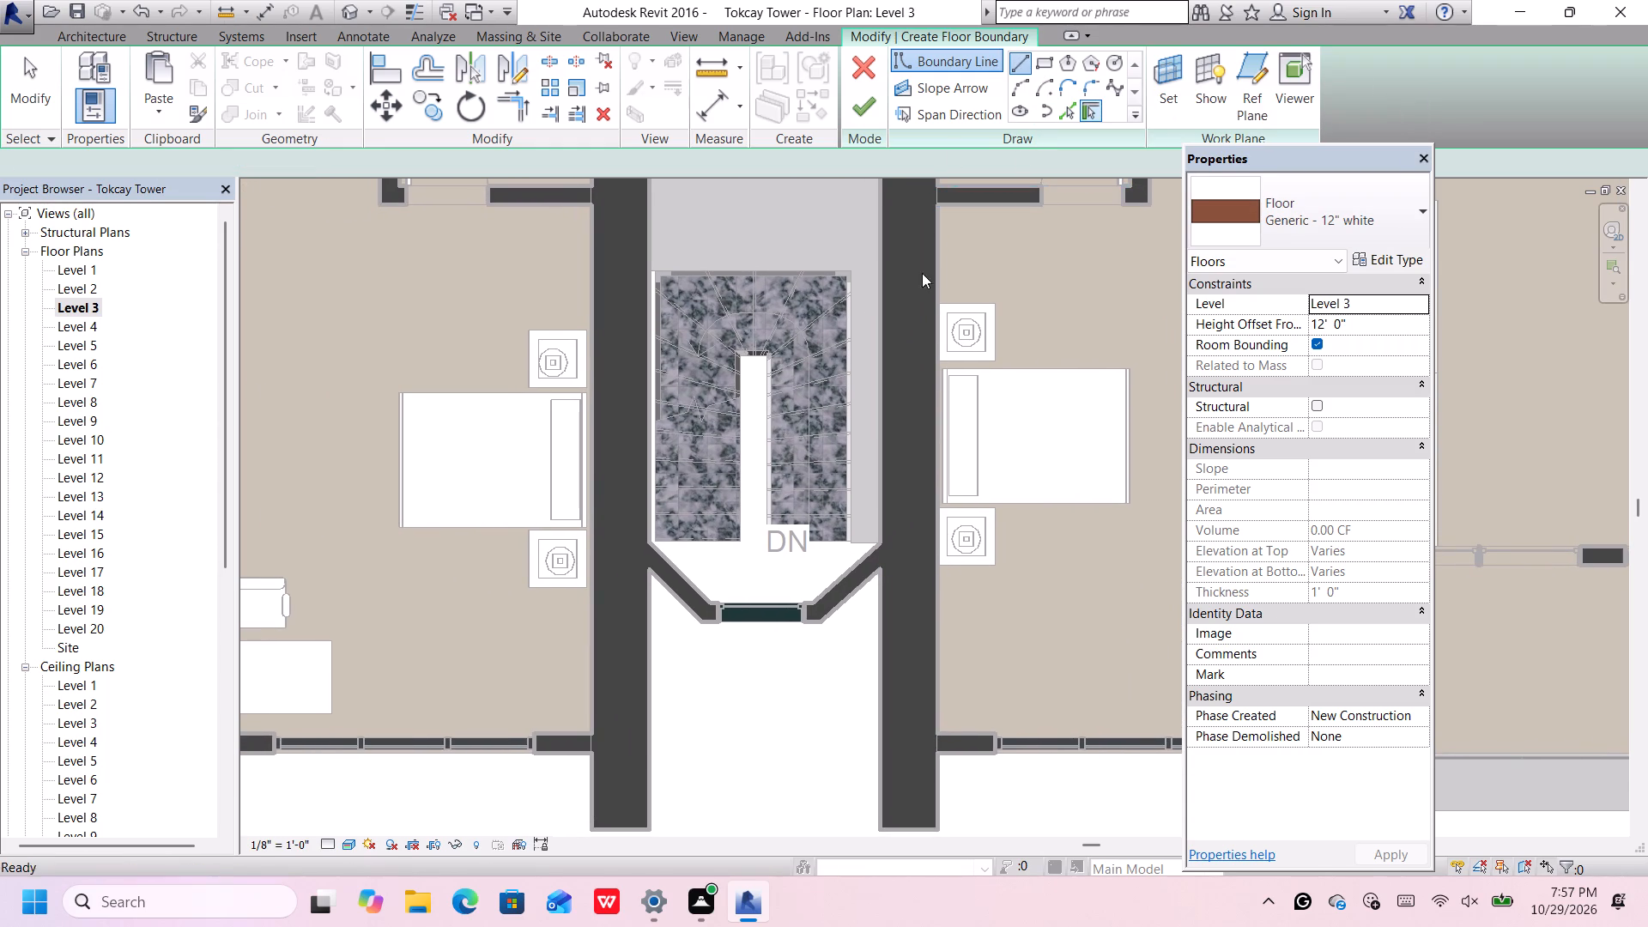
pyautogui.scroll(8, 657, 283)
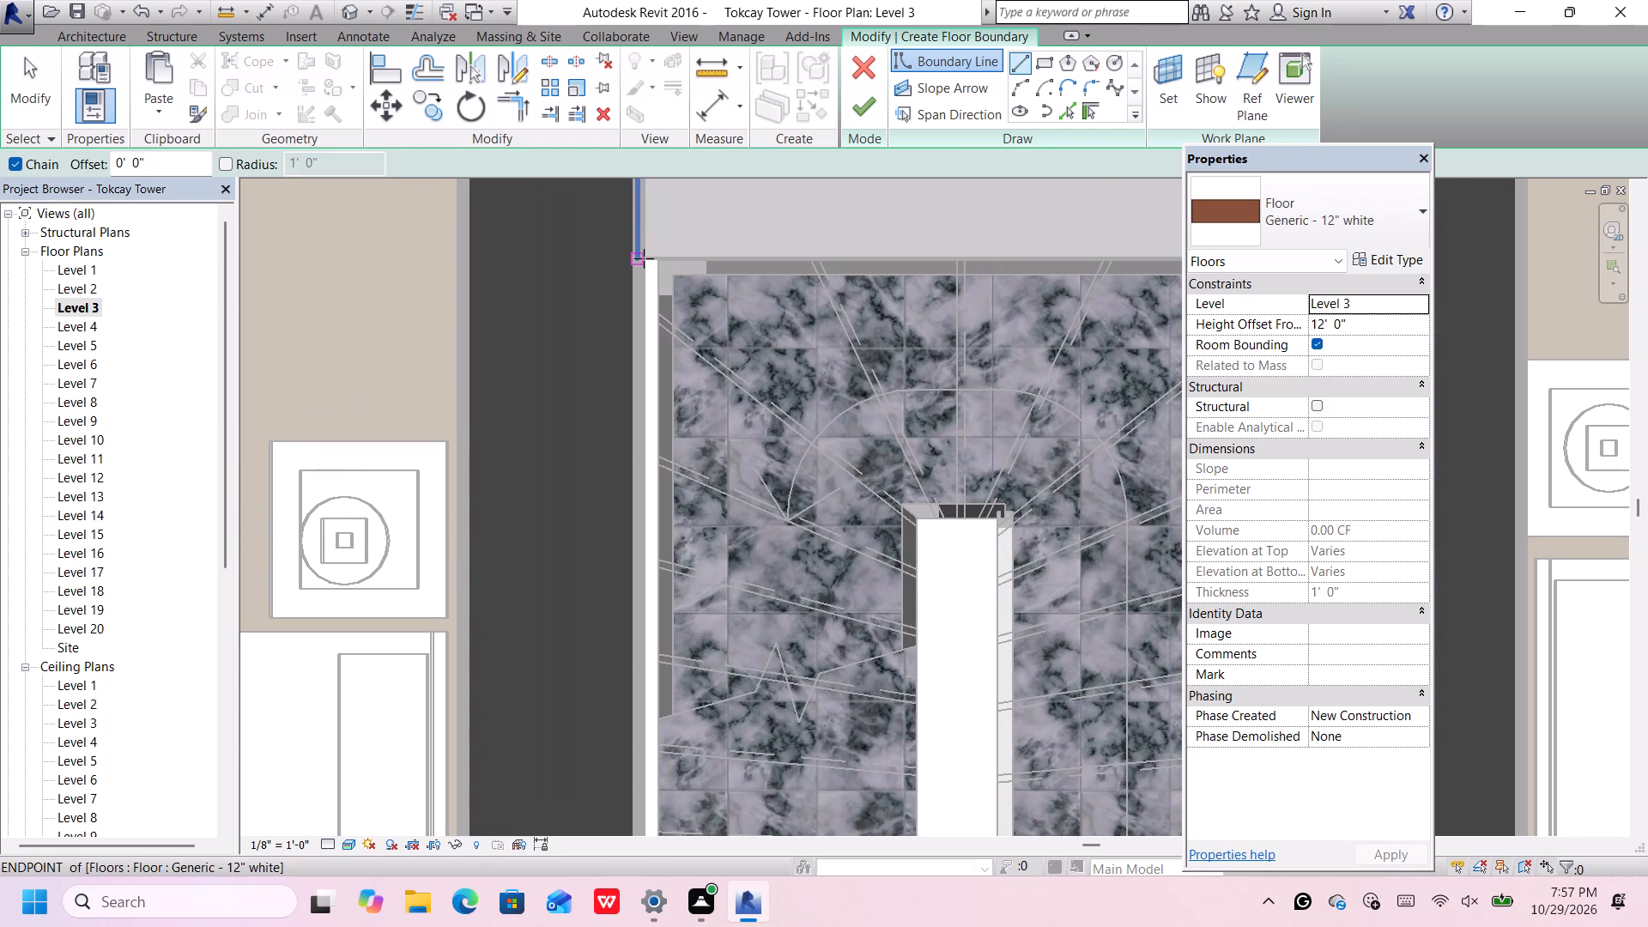
pyautogui.click(641, 258)
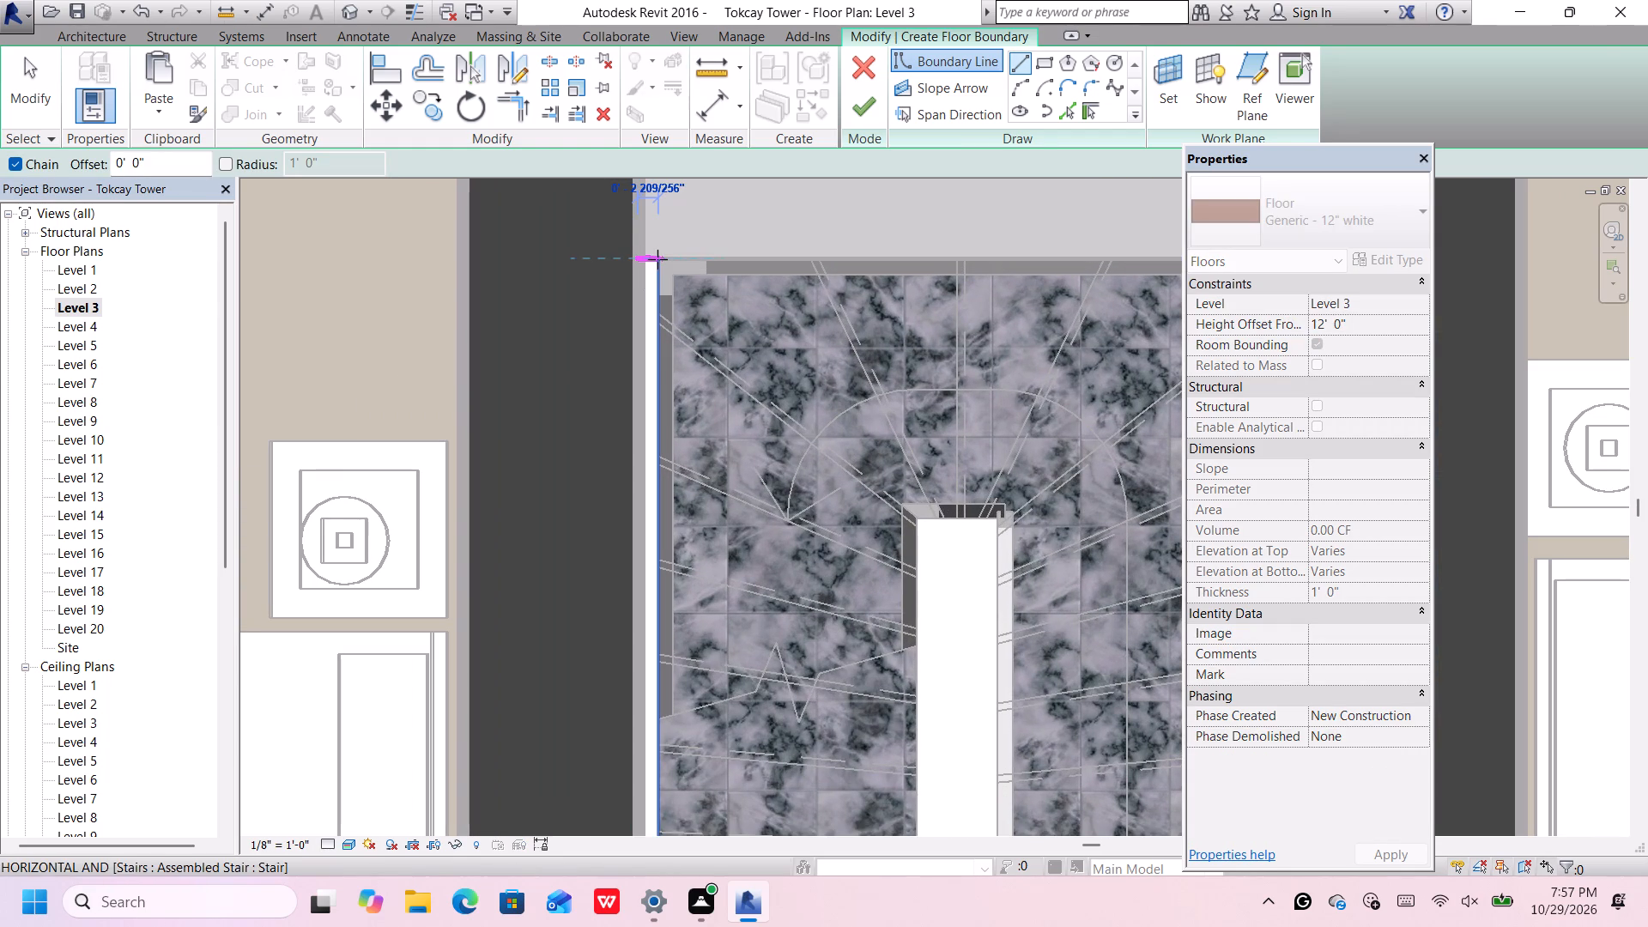
pyautogui.click(657, 259)
pyautogui.scroll(-6, 657, 259)
pyautogui.scroll(6, 656, 610)
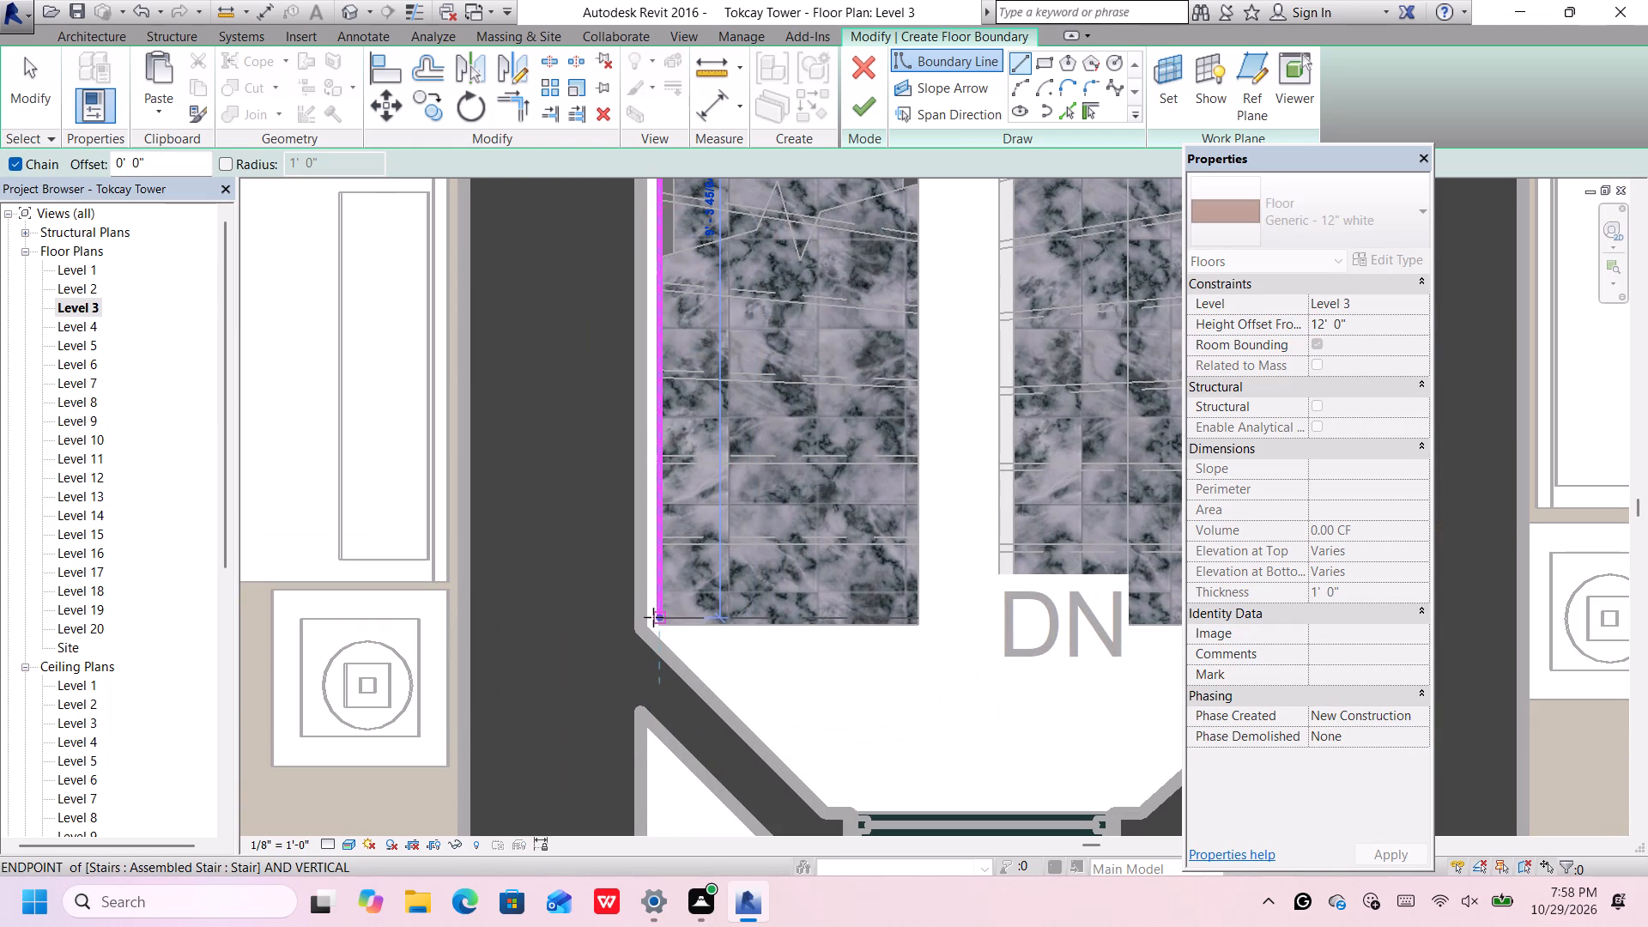
pyautogui.scroll(4, 652, 624)
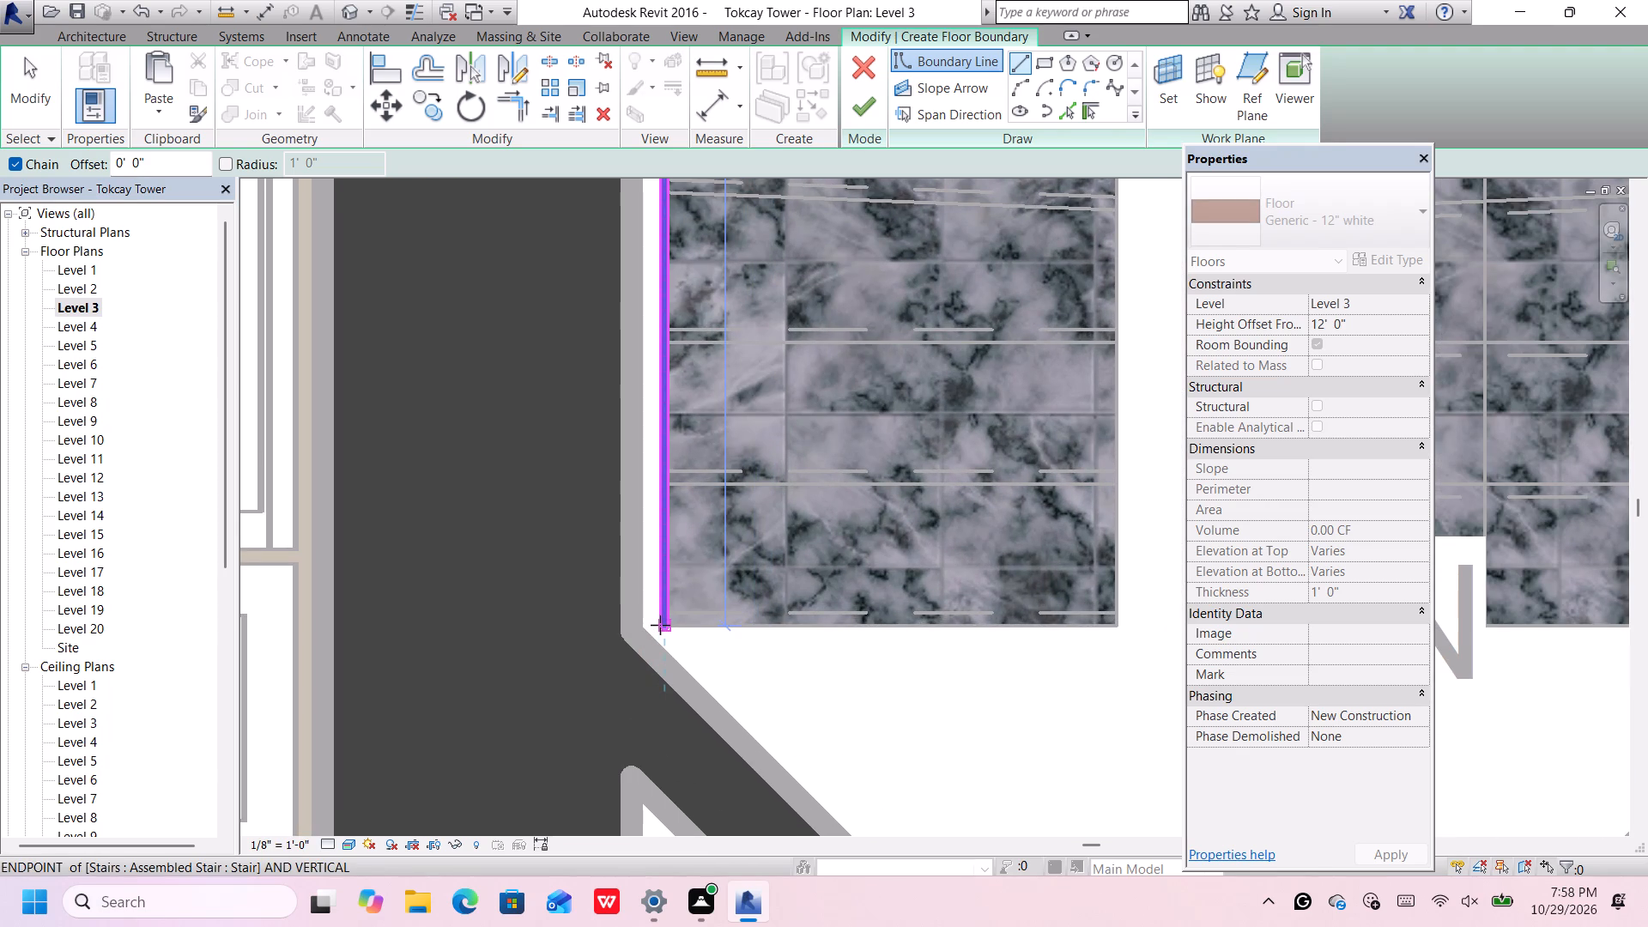
pyautogui.click(660, 625)
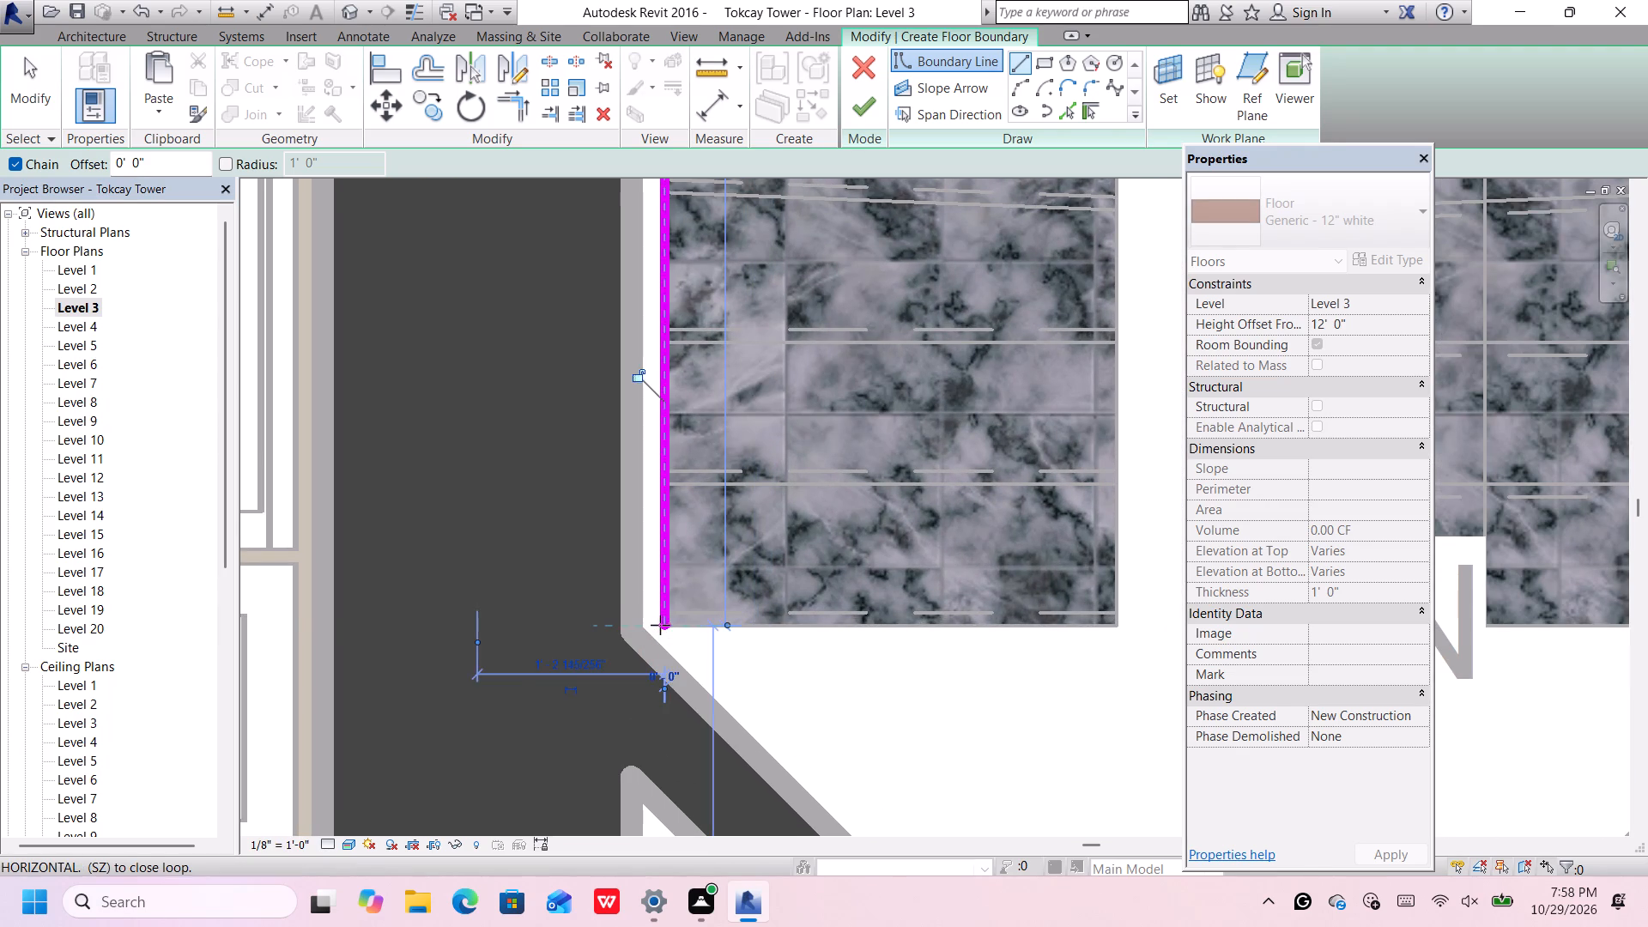
# Continue the floor boundary along the stair's lower edge to the opposite wall with a line about 7' 9" long.
pyautogui.scroll(-9, 660, 625)
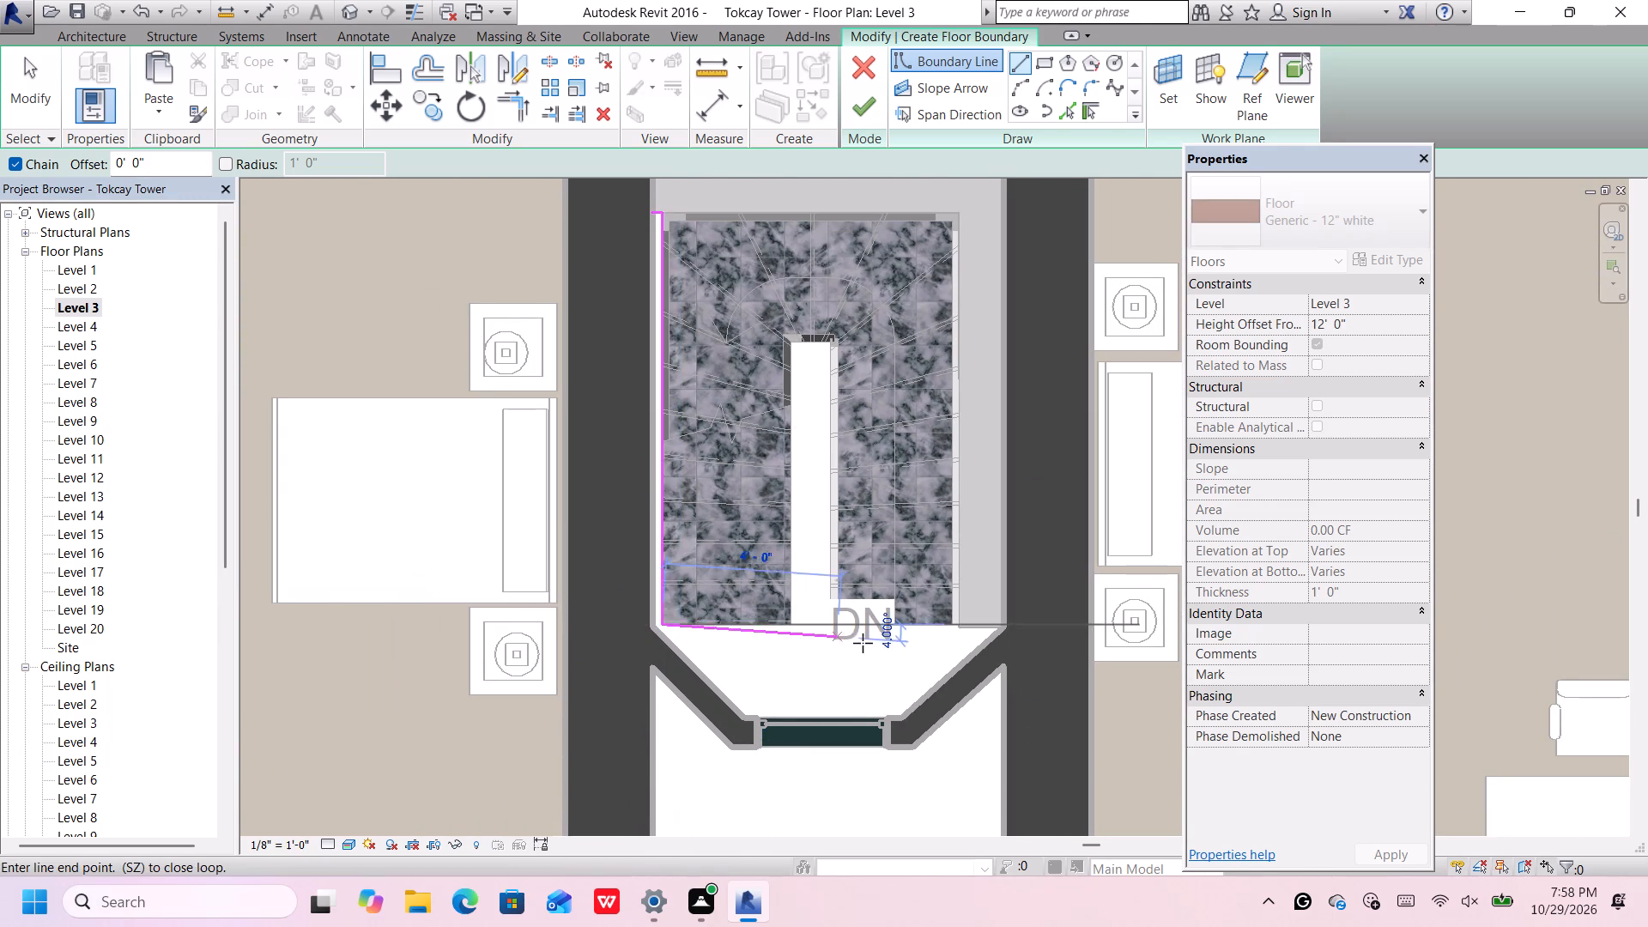
pyautogui.scroll(7, 957, 628)
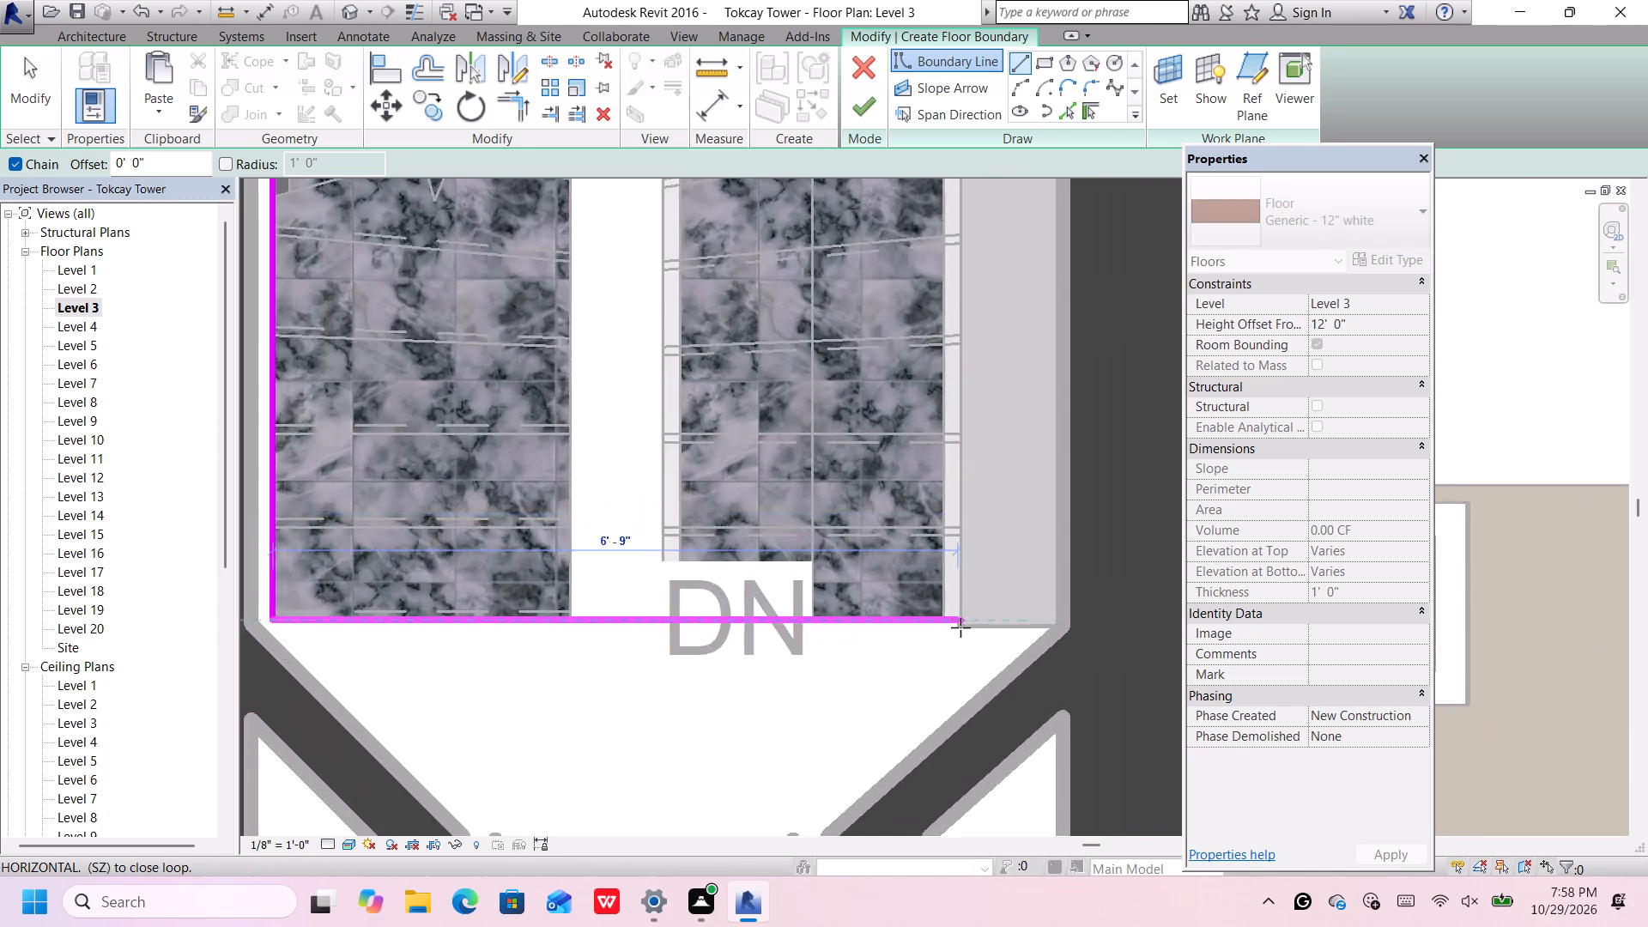
pyautogui.scroll(3, 960, 627)
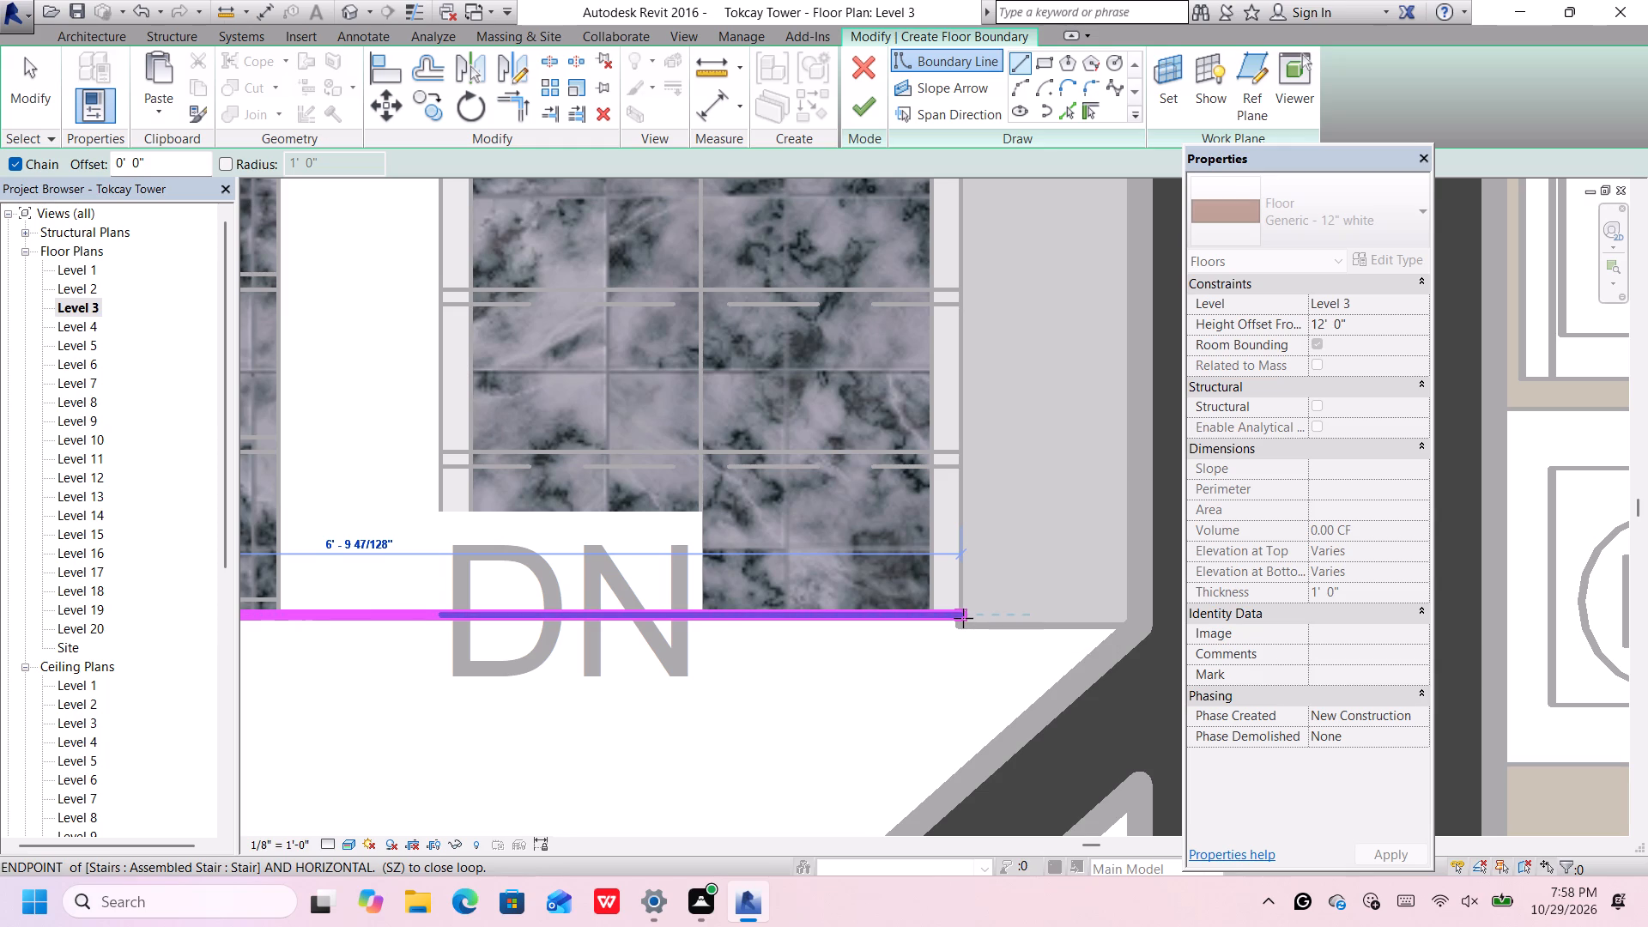
pyautogui.scroll(-5, 963, 618)
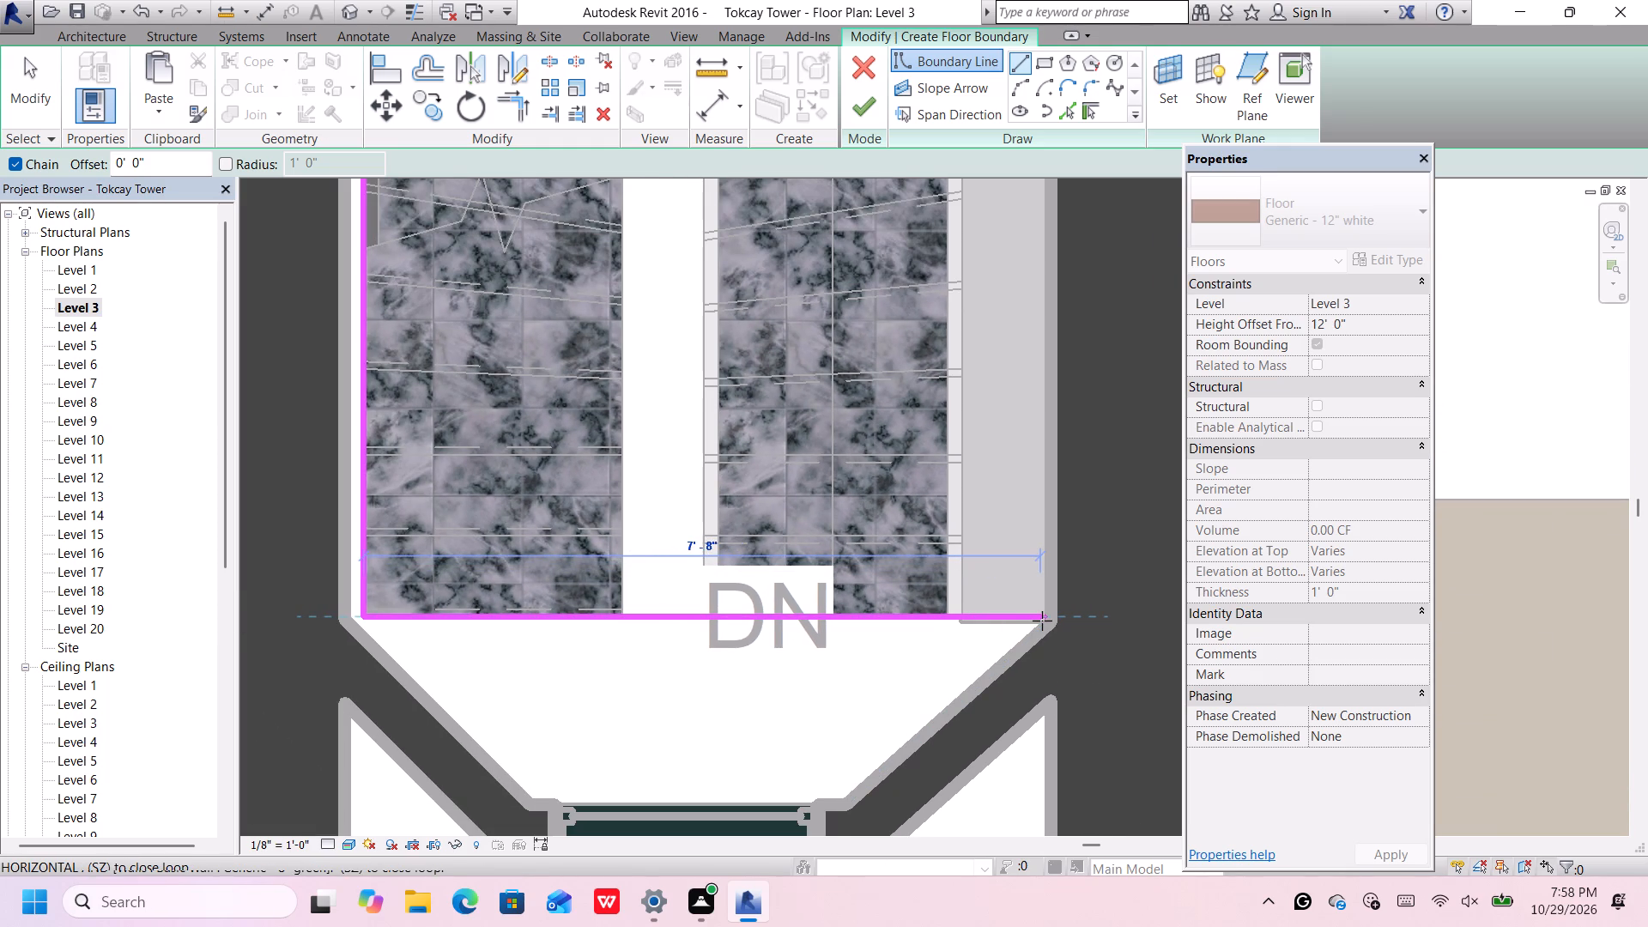
pyautogui.scroll(3, 1042, 620)
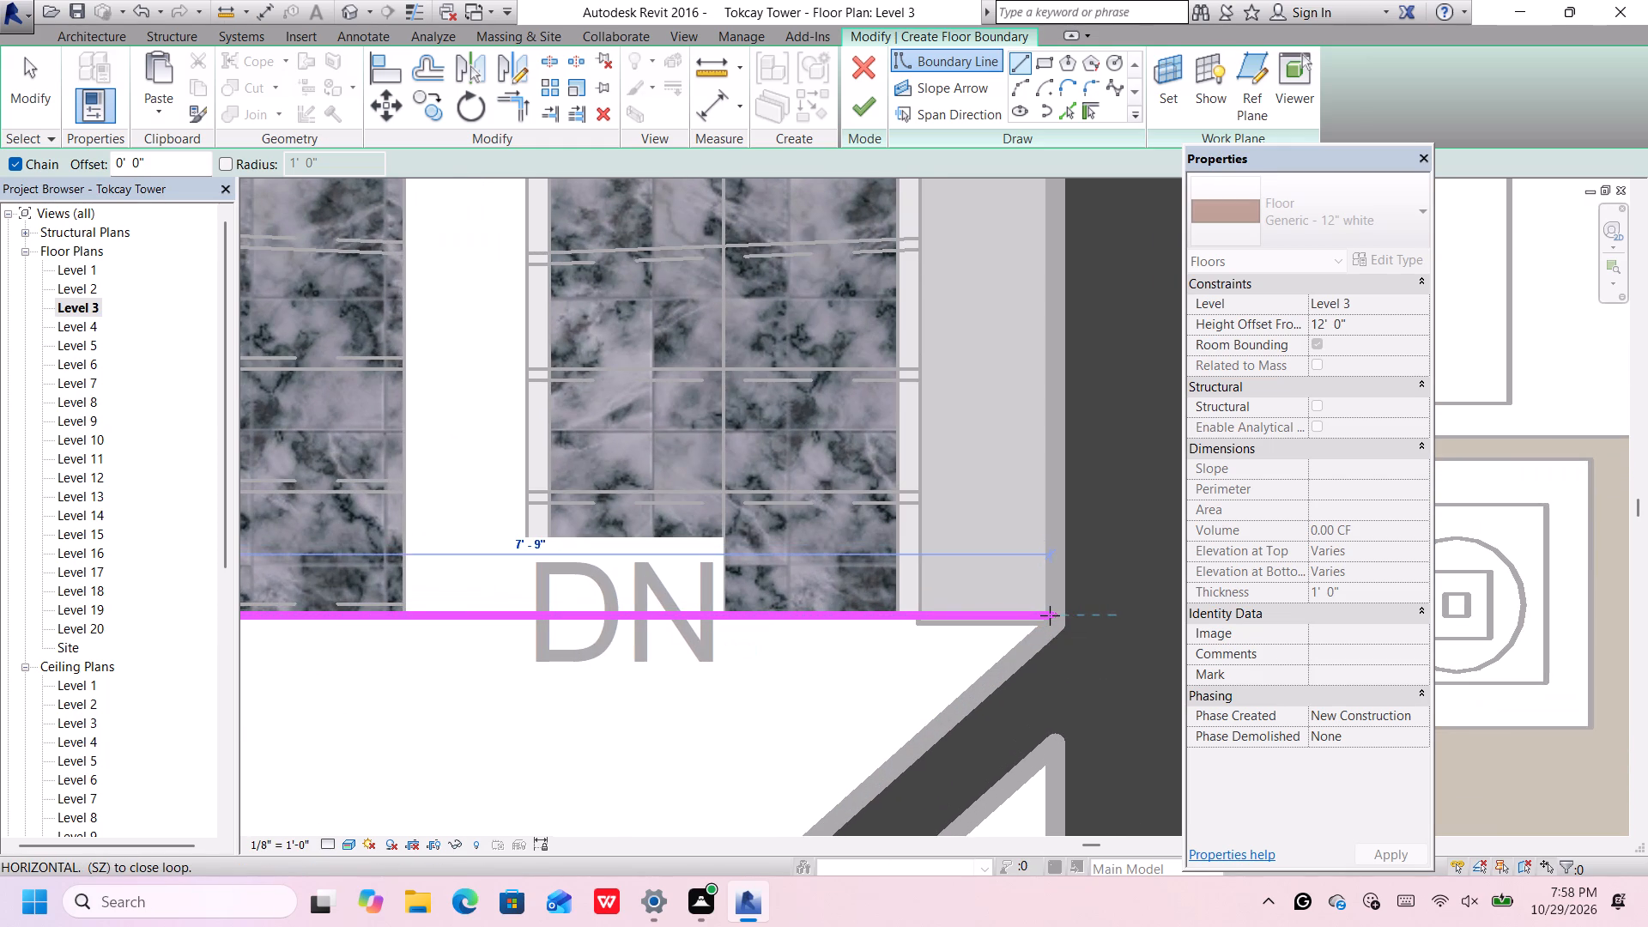
pyautogui.click(1050, 615)
# Continue the boundary along the angled walls and window, then up the left wall to the short line beside the stair's upper corner.
pyautogui.scroll(-5, 1050, 615)
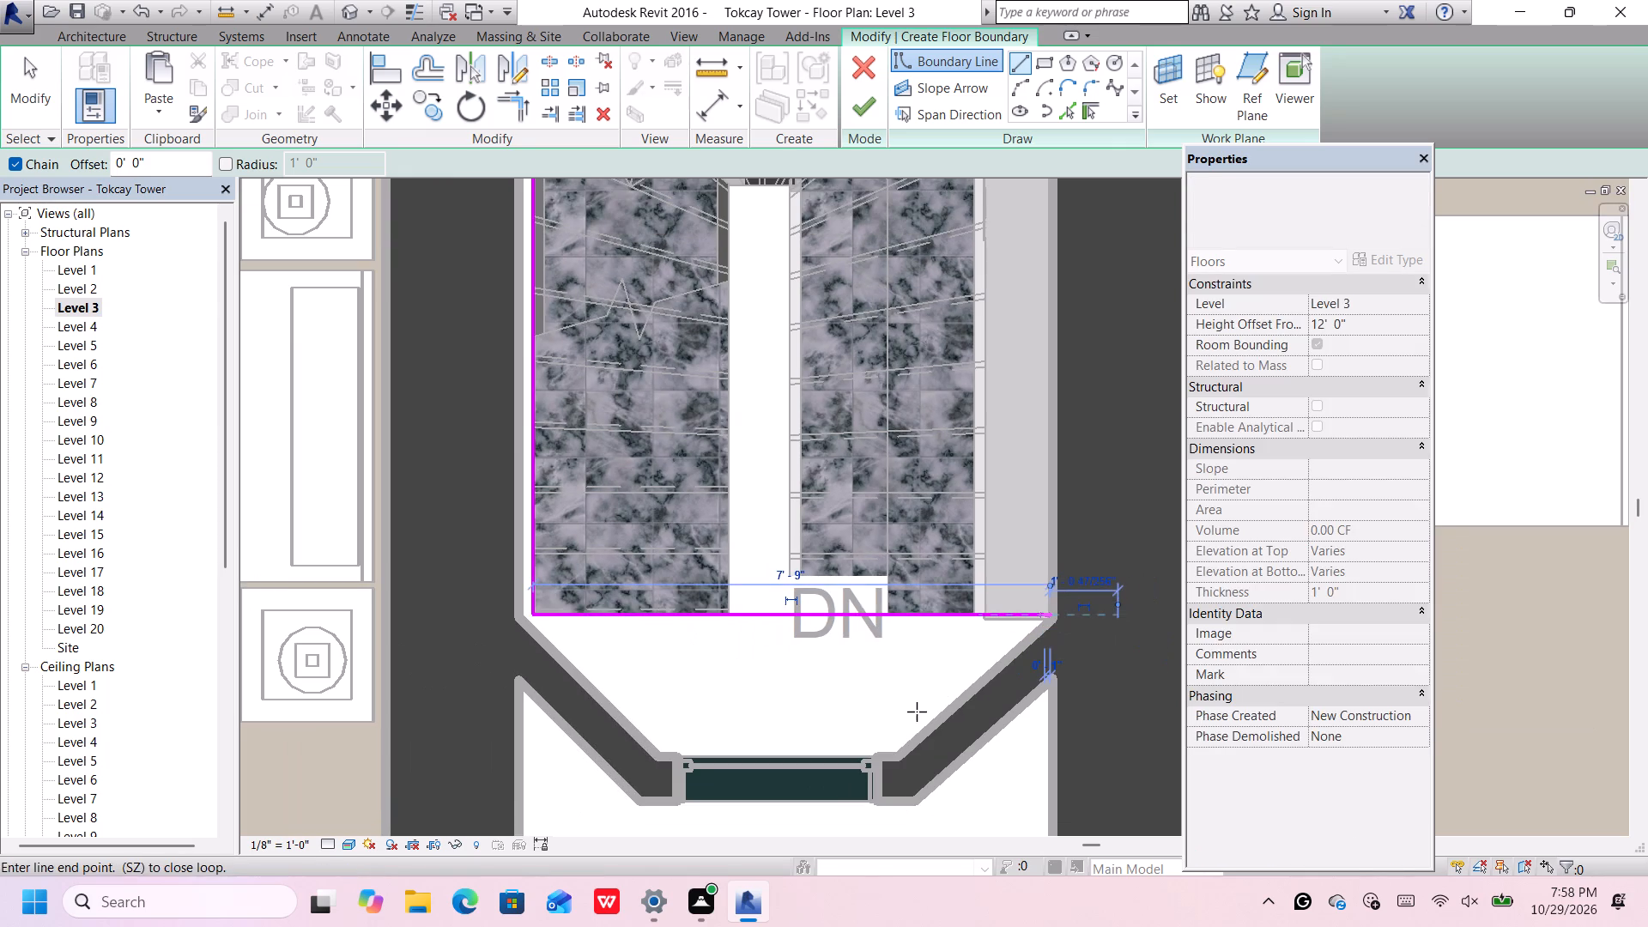
pyautogui.click(895, 751)
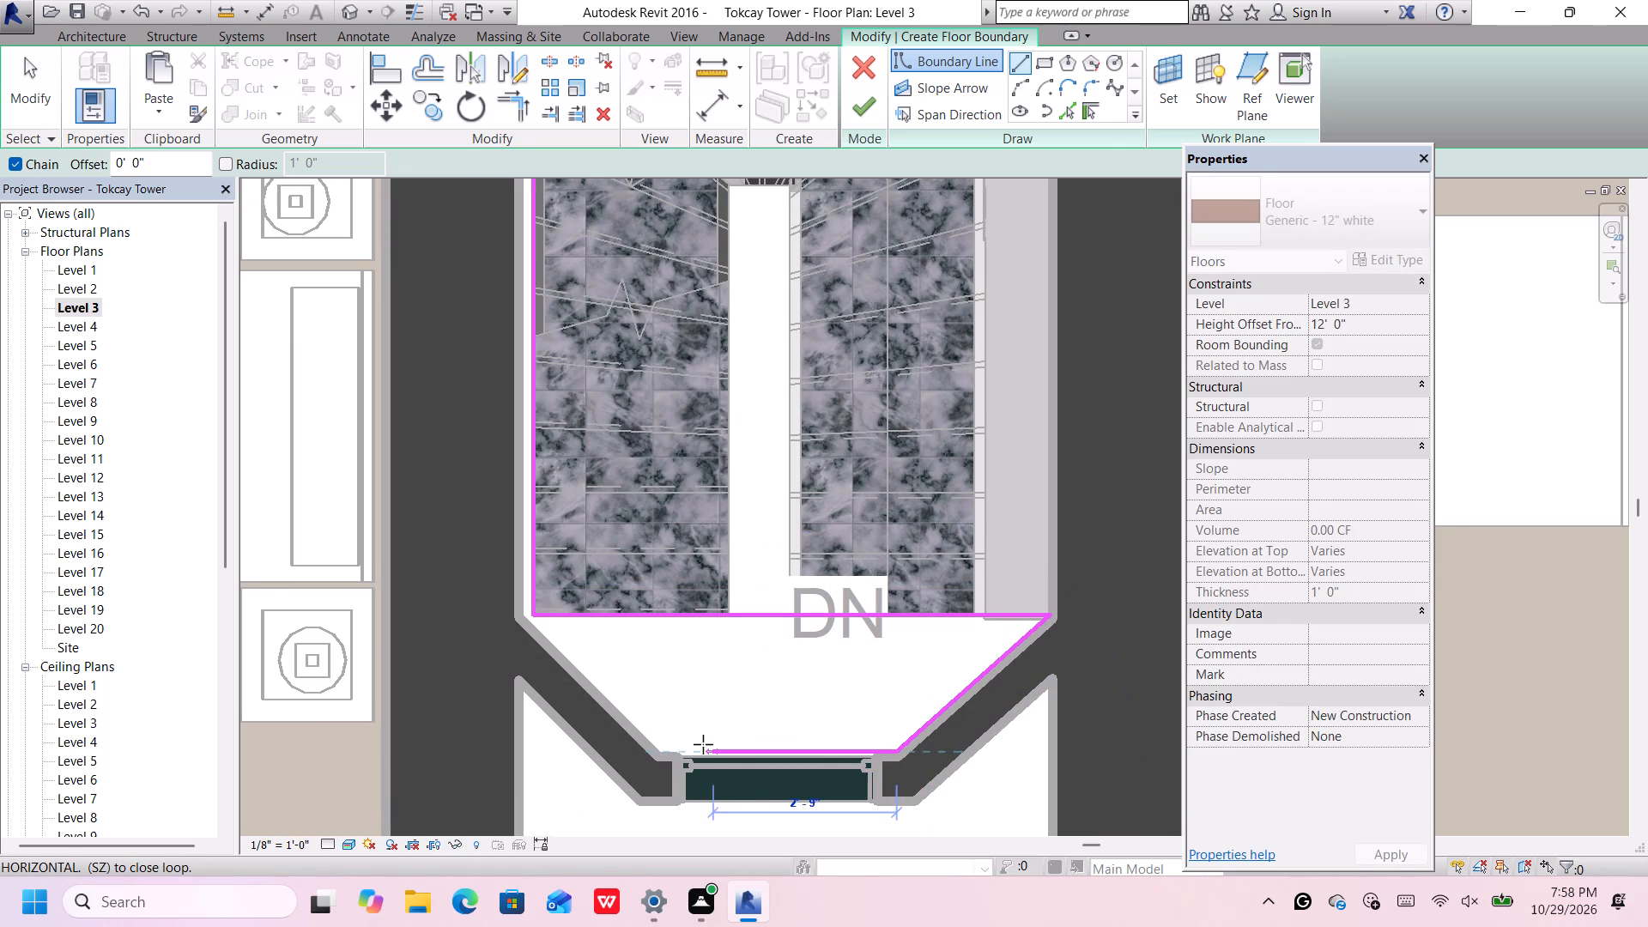
pyautogui.click(661, 745)
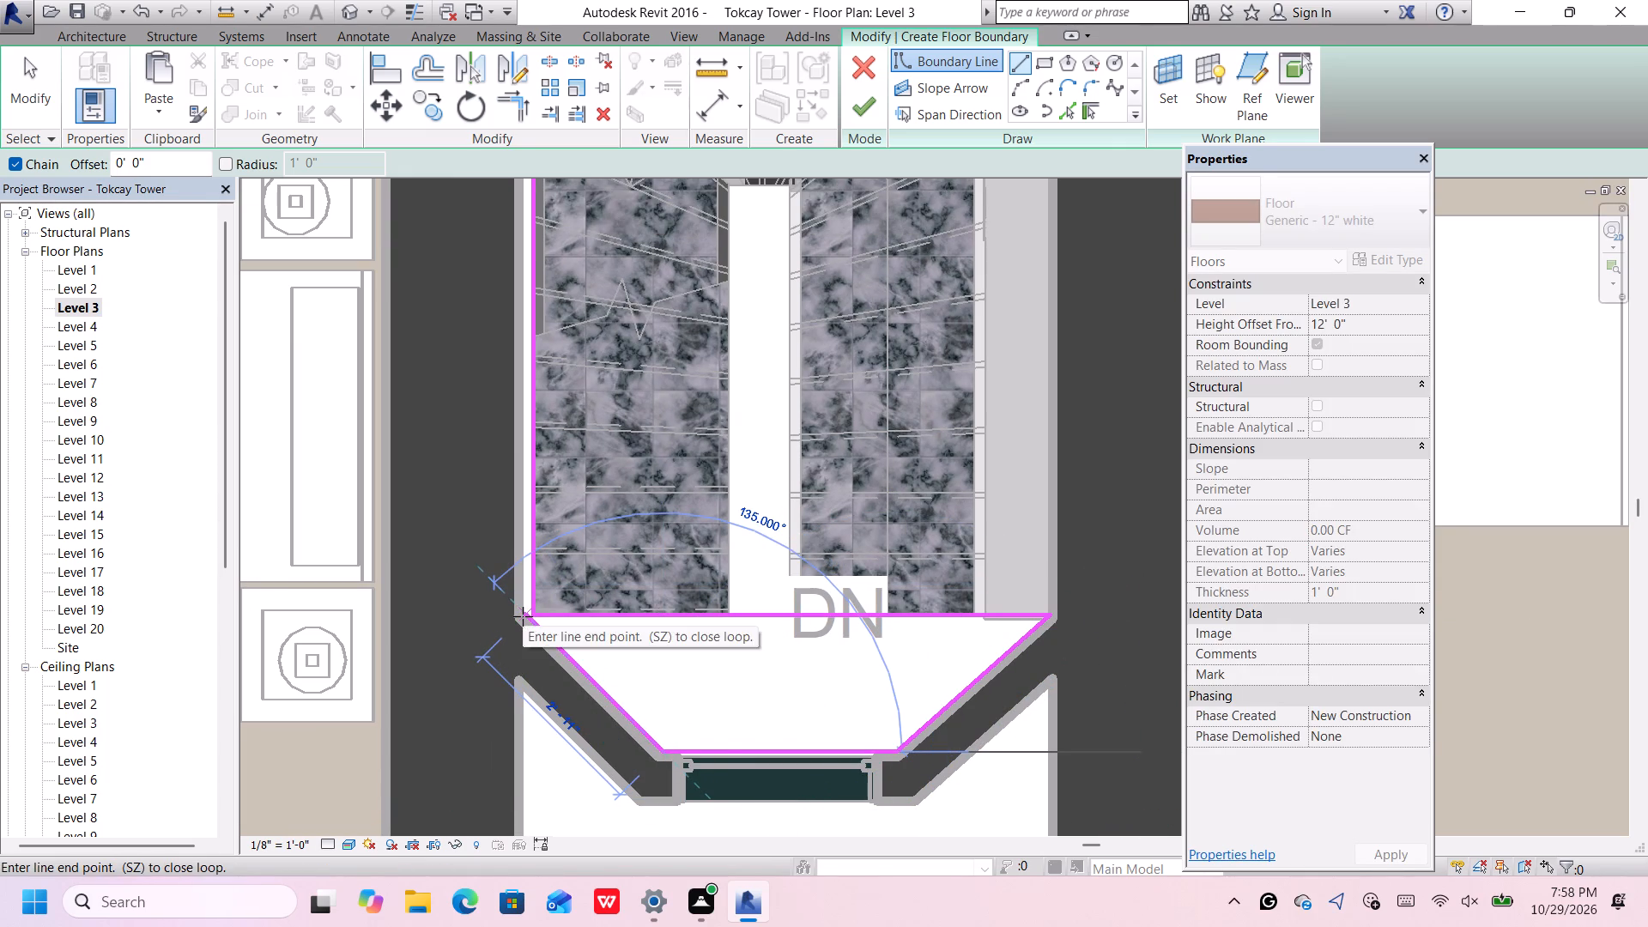
pyautogui.click(523, 616)
pyautogui.scroll(-7, 523, 618)
pyautogui.scroll(3, 523, 380)
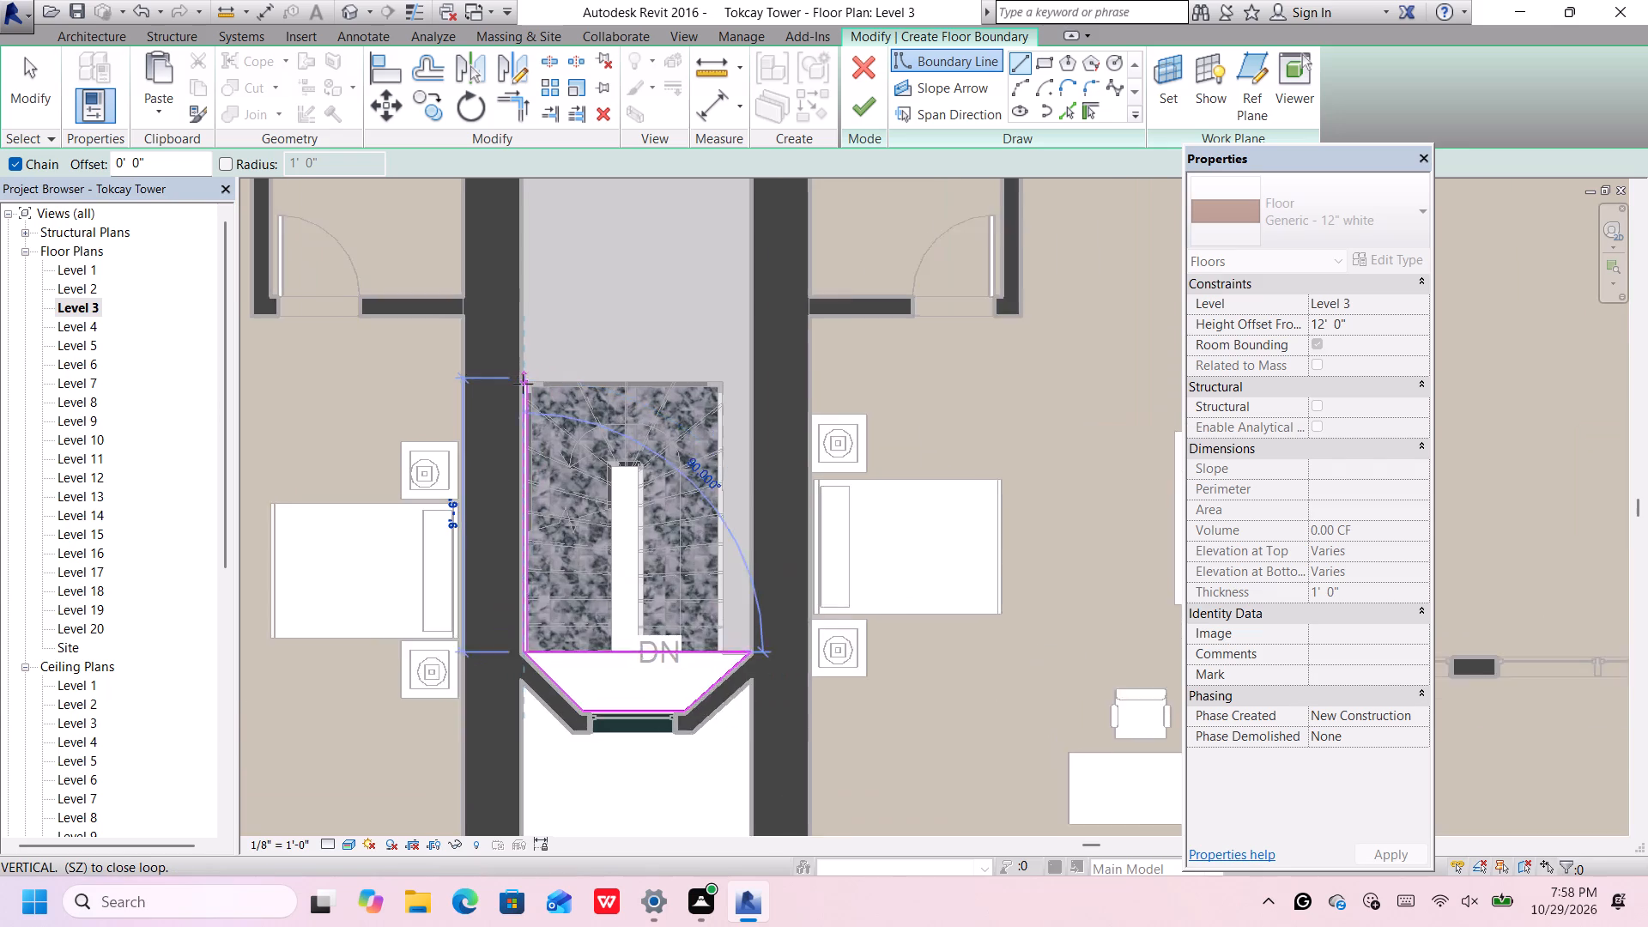
pyautogui.scroll(15, 523, 384)
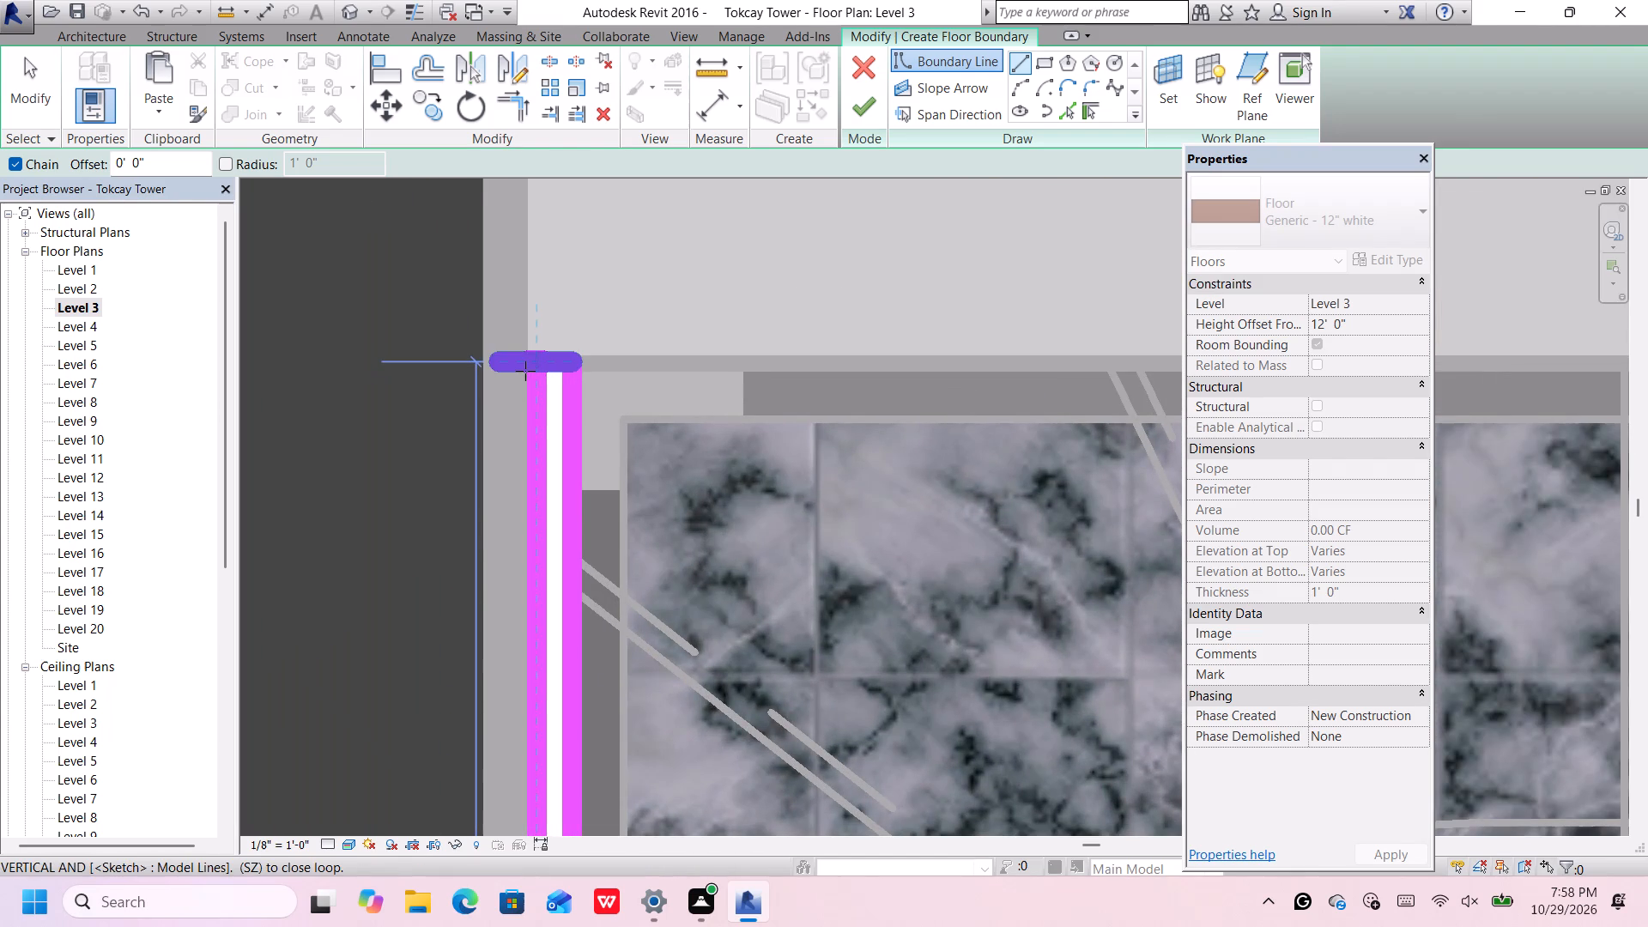
pyautogui.click(525, 371)
pyautogui.scroll(6, 524, 392)
pyautogui.scroll(-7, 524, 393)
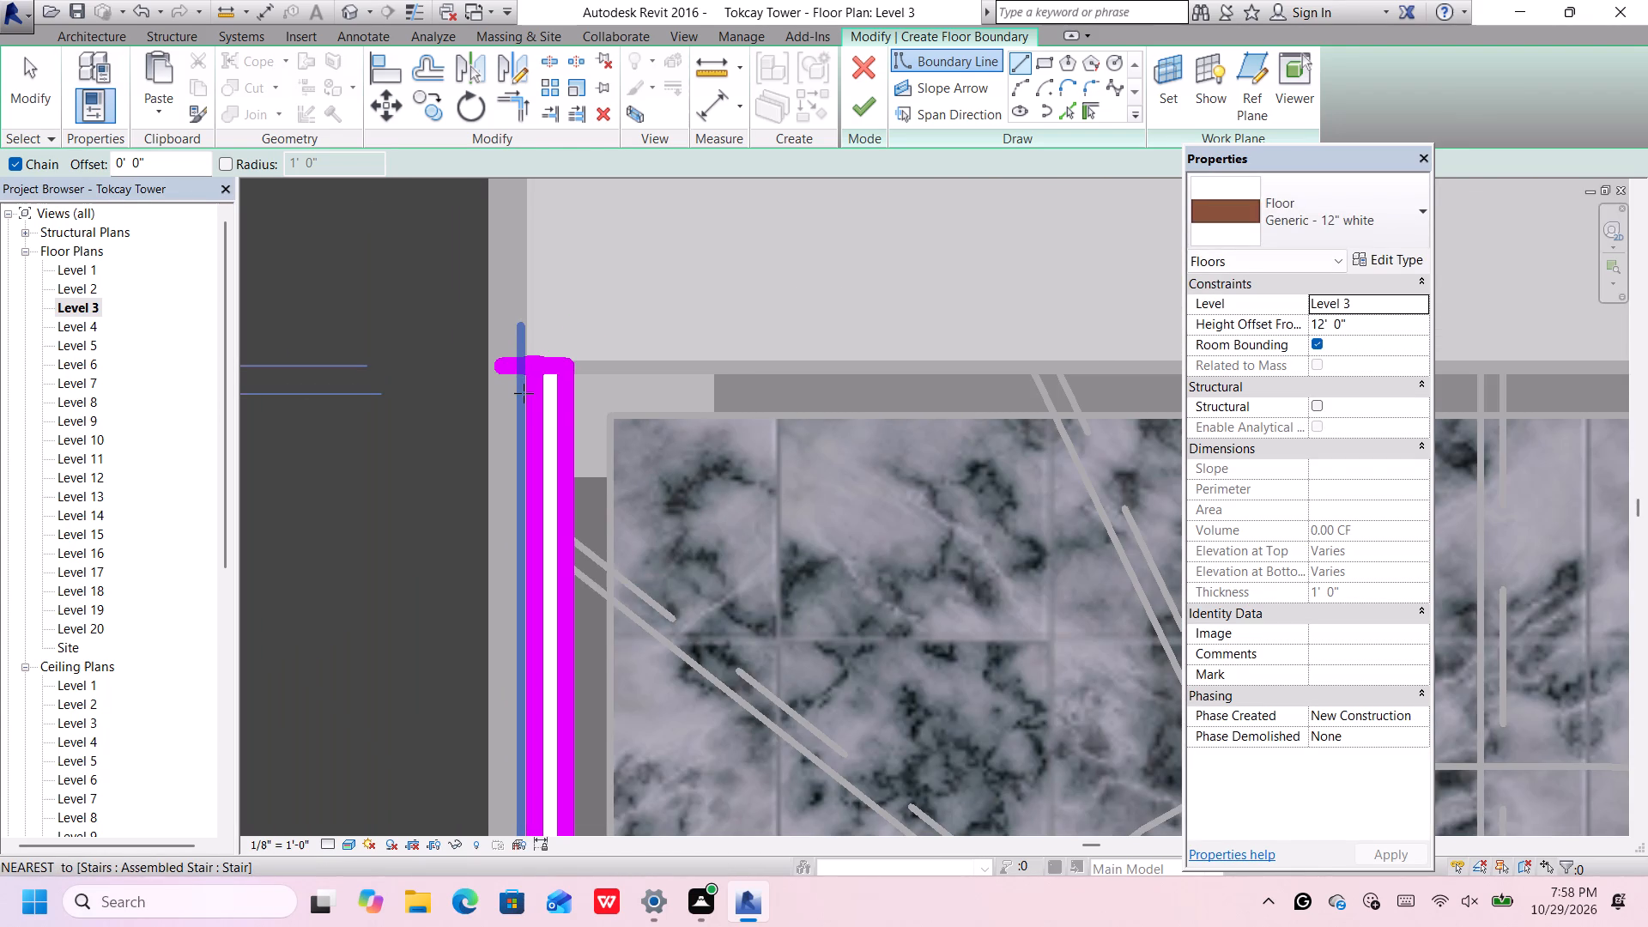
pyautogui.press('Escape')
pyautogui.press('Escape')
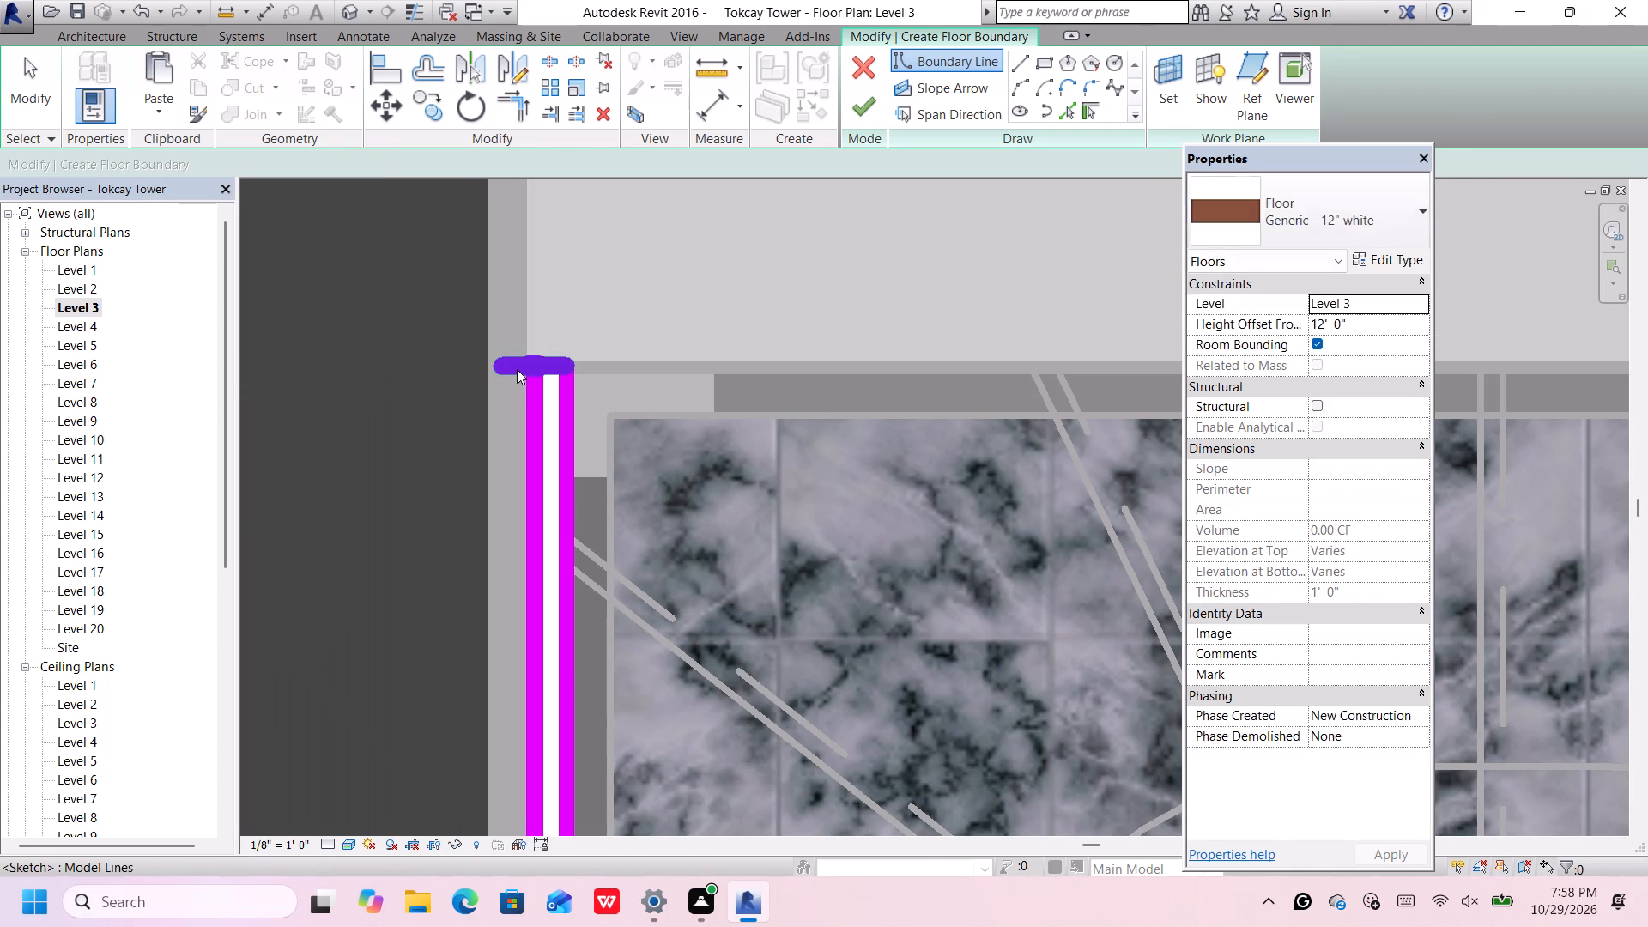
# Shorten the strip's short top line so its wall-side end meets the vertical boundary line along the wall.
pyautogui.click(513, 367)
pyautogui.scroll(4, 520, 373)
pyautogui.moveTo(483, 357); pyautogui.dragTo(483, 358)
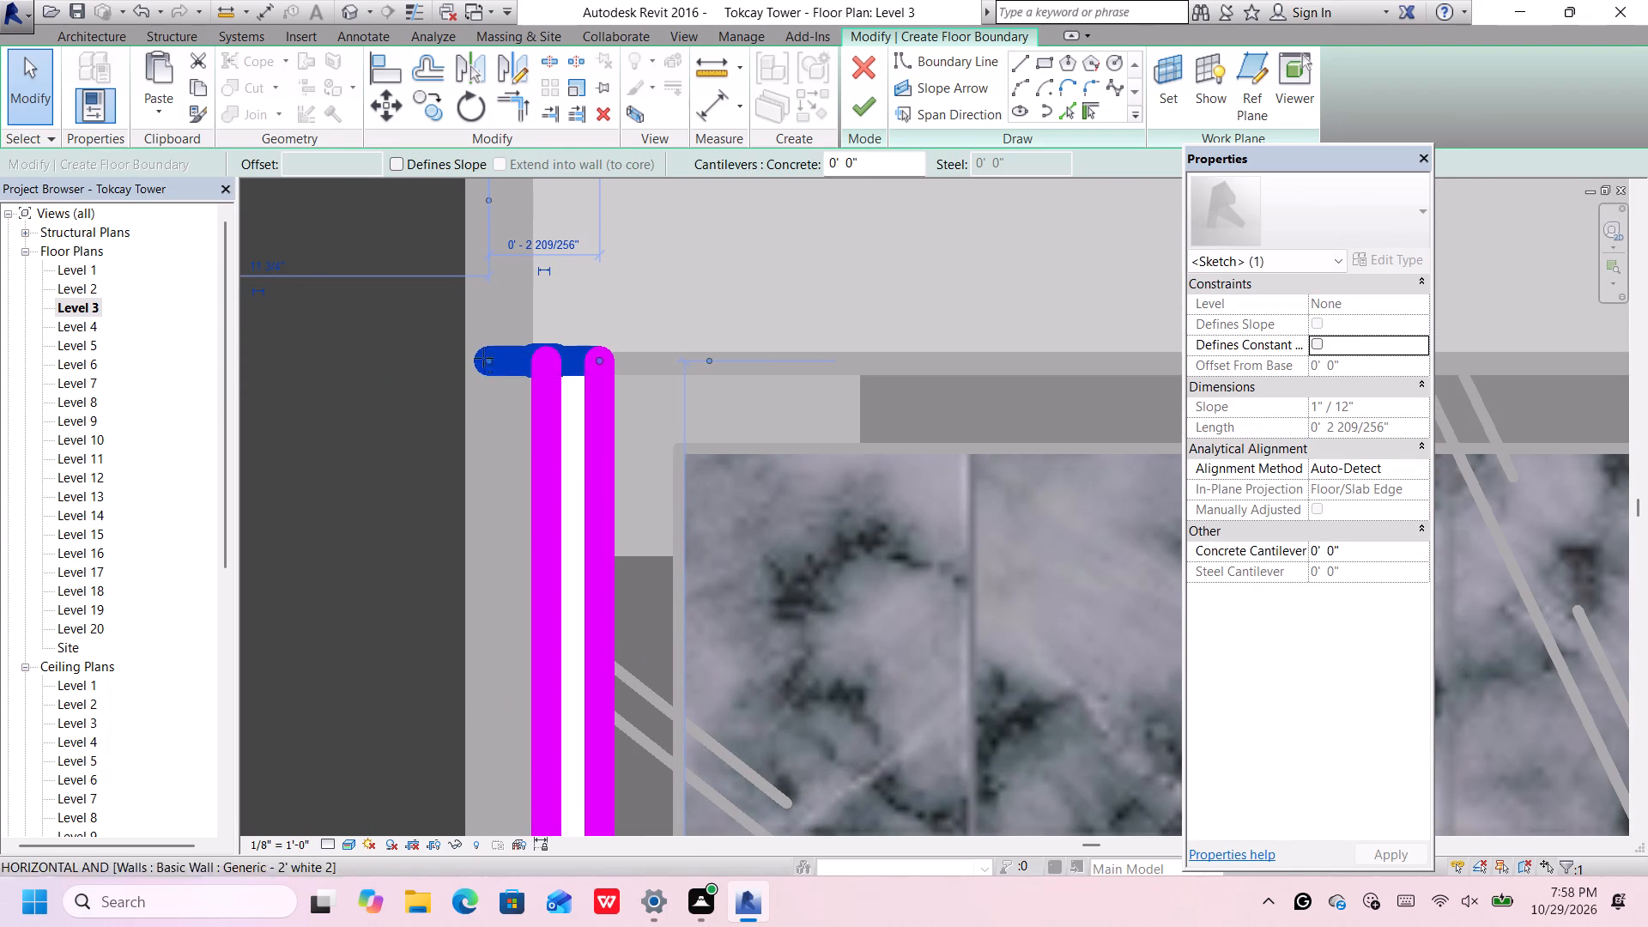
pyautogui.moveTo(483, 358); pyautogui.dragTo(528, 364)
pyautogui.moveTo(517, 362); pyautogui.dragTo(529, 363)
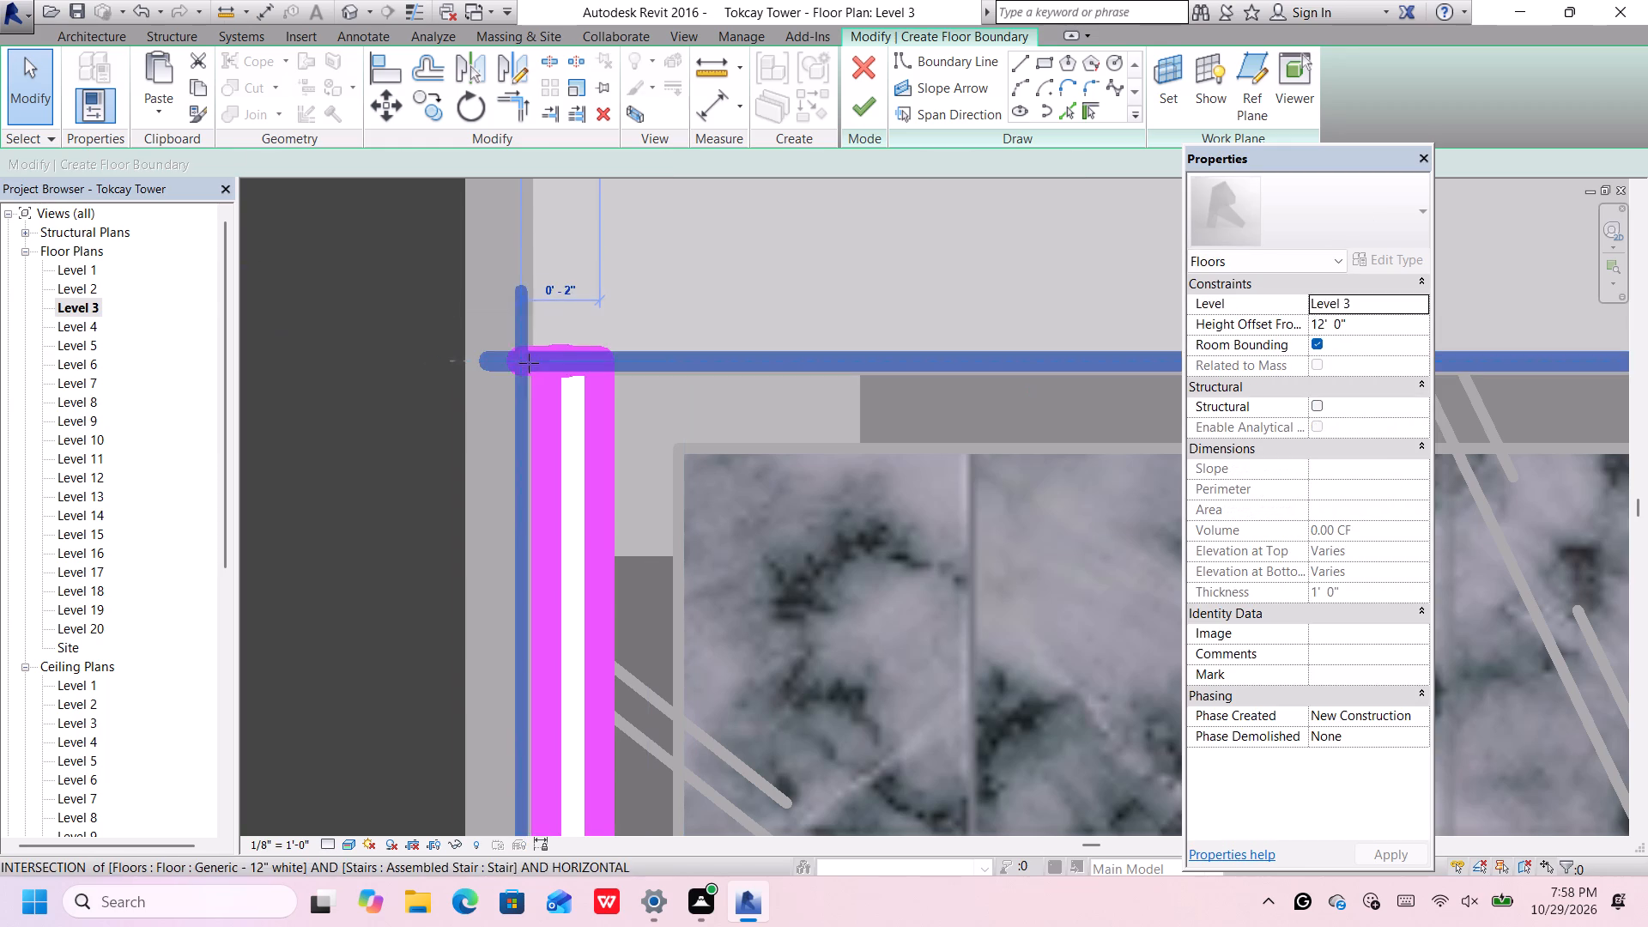
pyautogui.moveTo(529, 363); pyautogui.dragTo(540, 366)
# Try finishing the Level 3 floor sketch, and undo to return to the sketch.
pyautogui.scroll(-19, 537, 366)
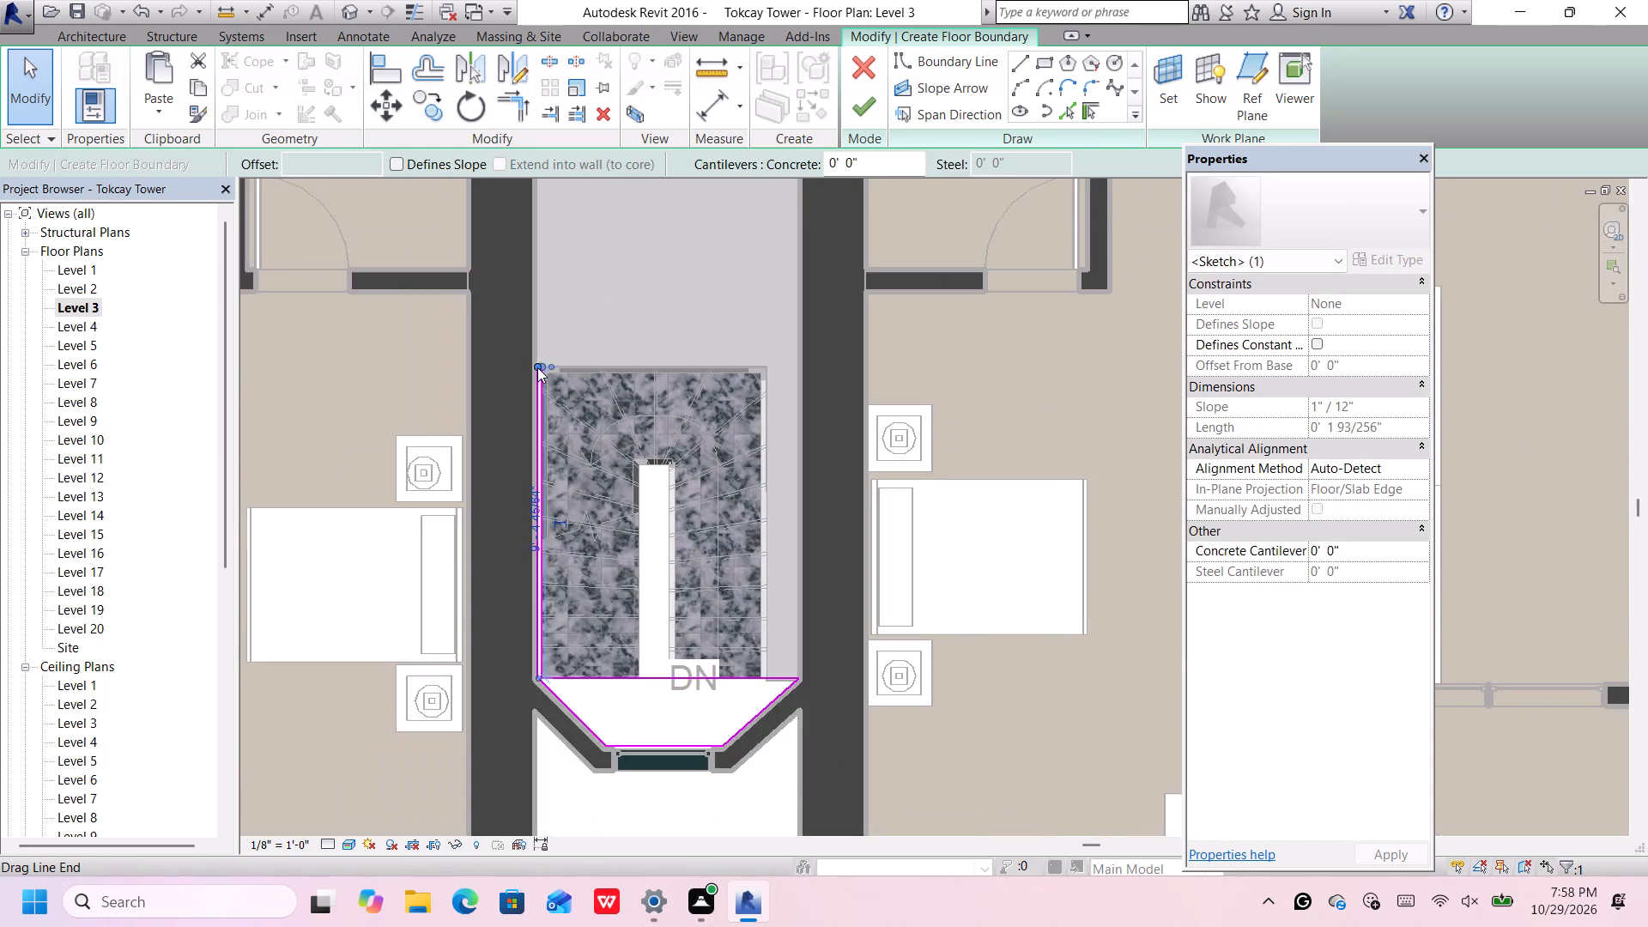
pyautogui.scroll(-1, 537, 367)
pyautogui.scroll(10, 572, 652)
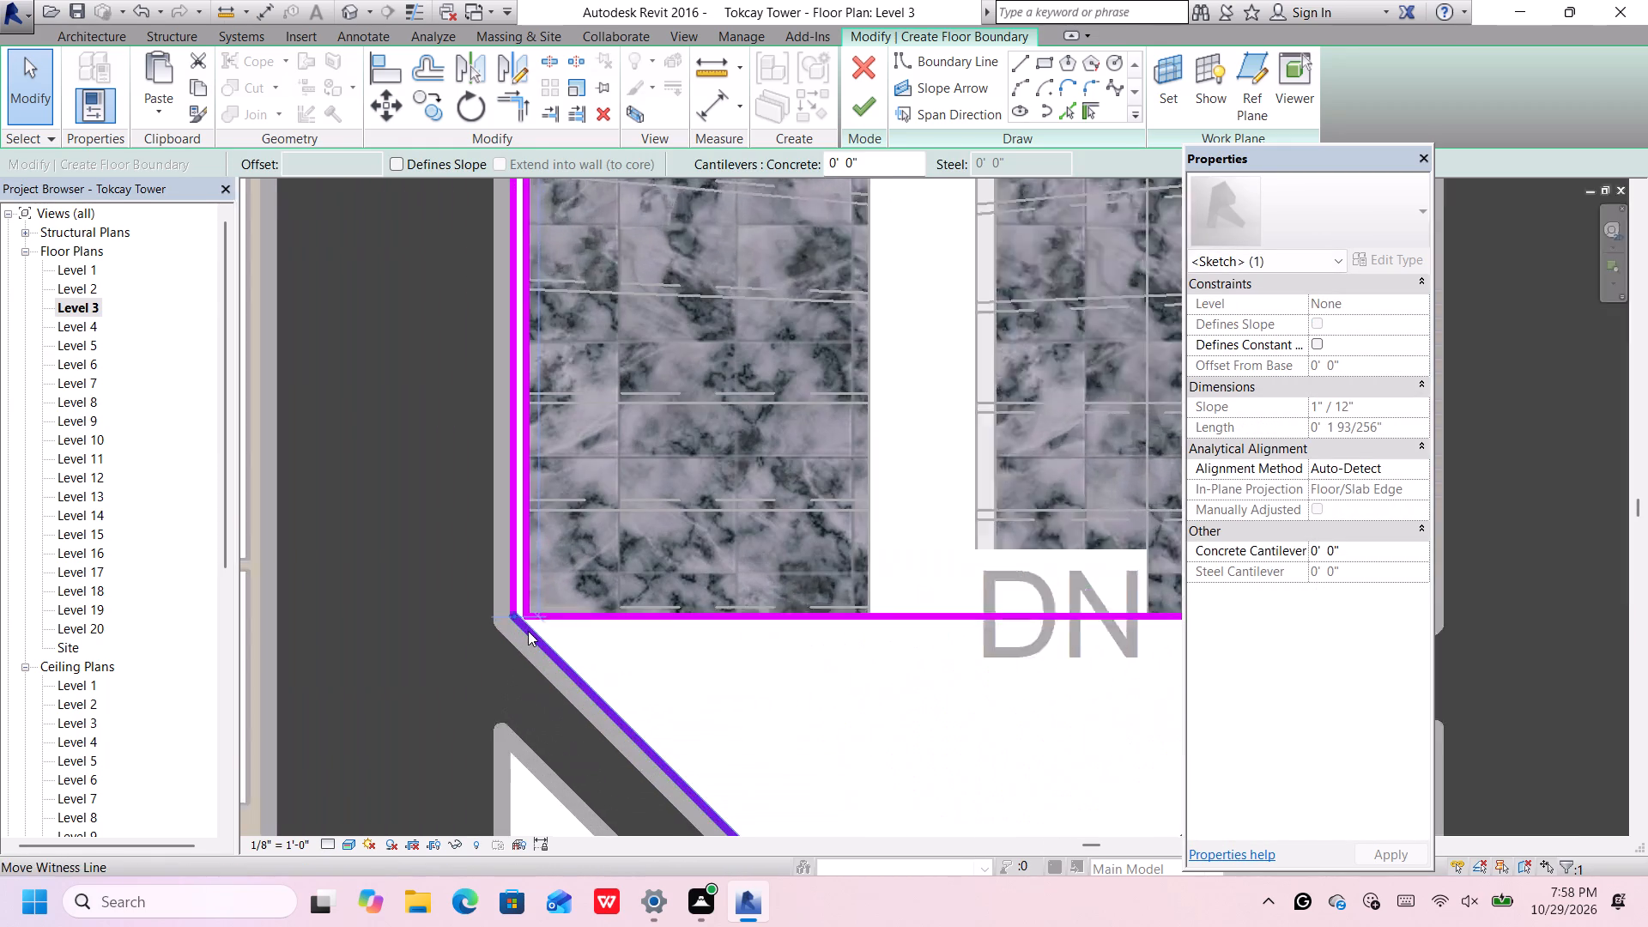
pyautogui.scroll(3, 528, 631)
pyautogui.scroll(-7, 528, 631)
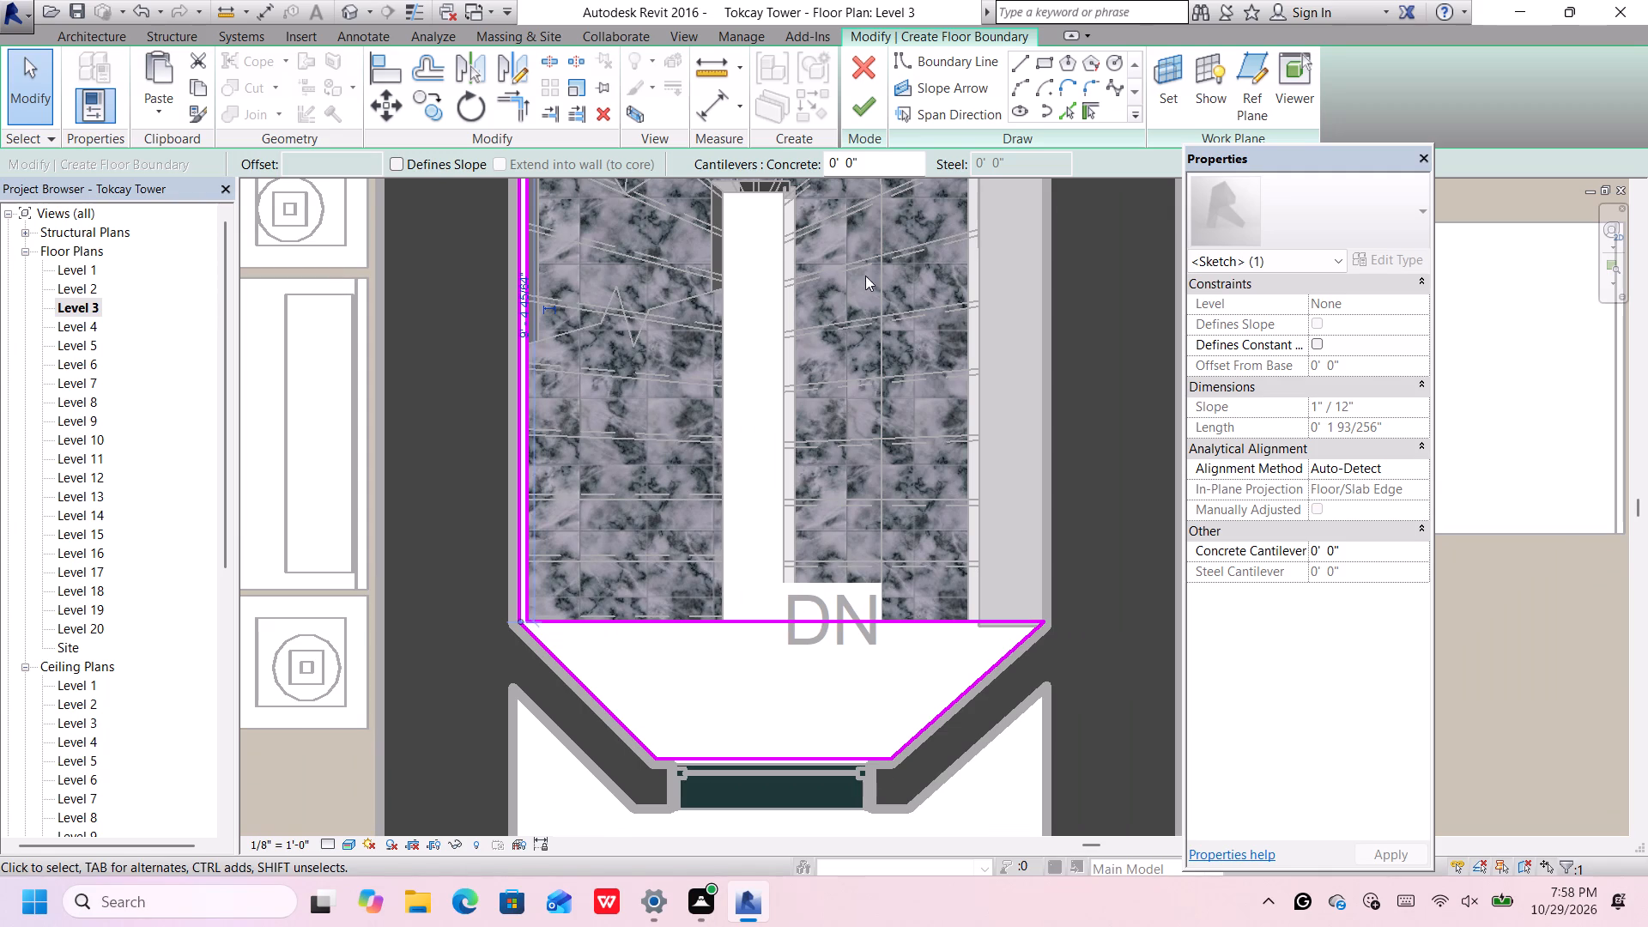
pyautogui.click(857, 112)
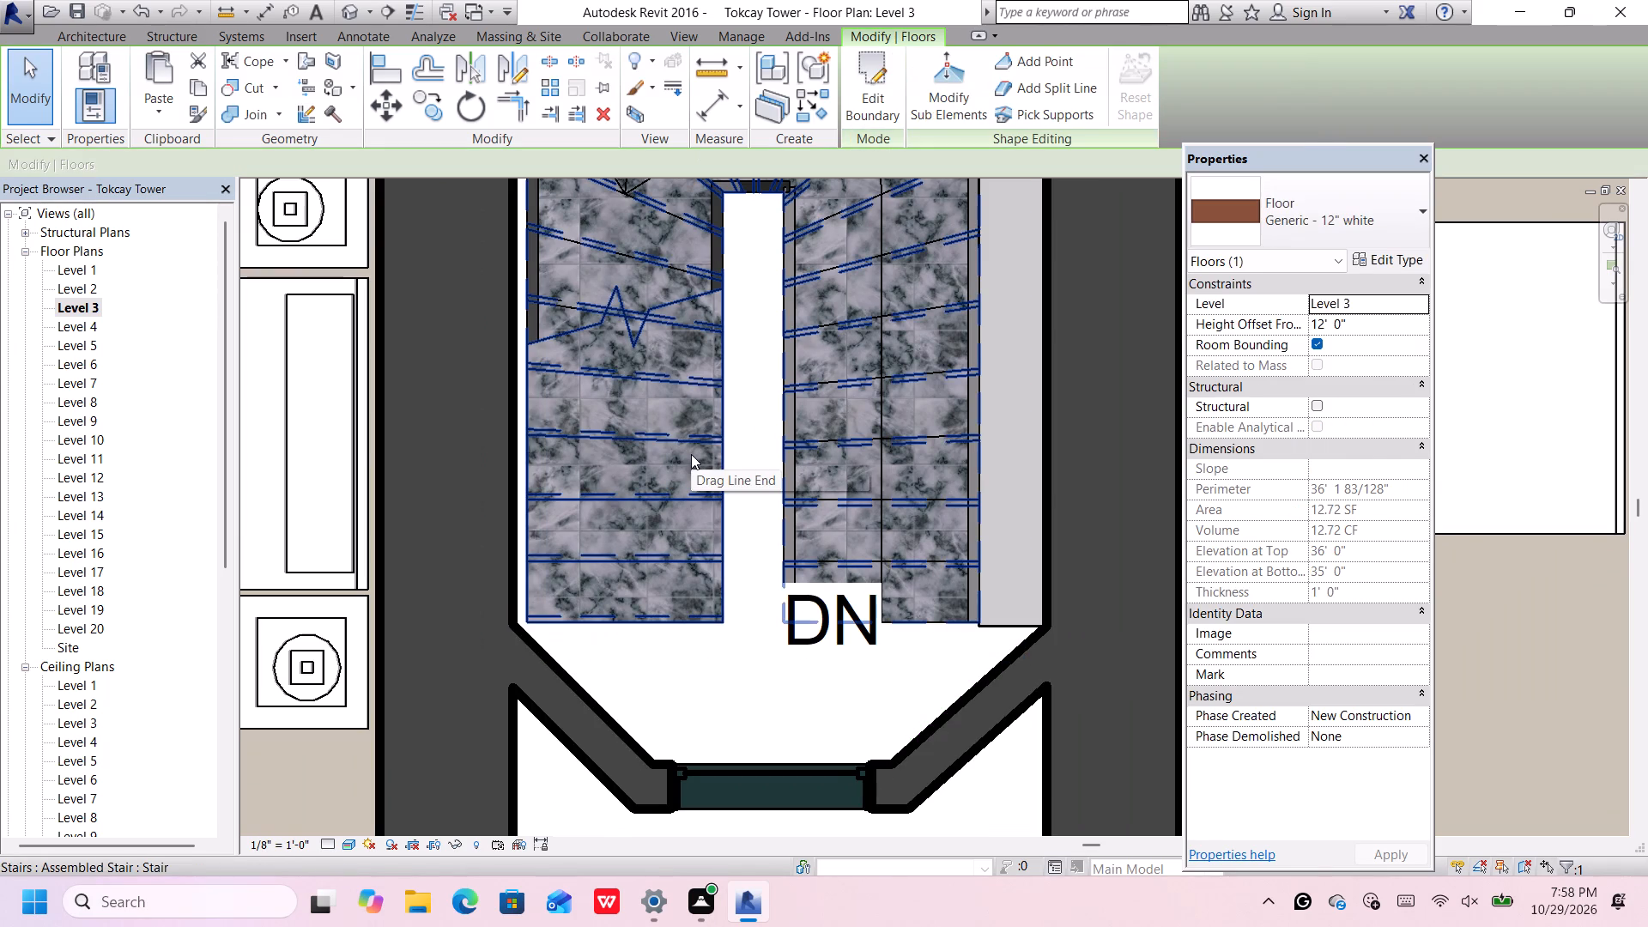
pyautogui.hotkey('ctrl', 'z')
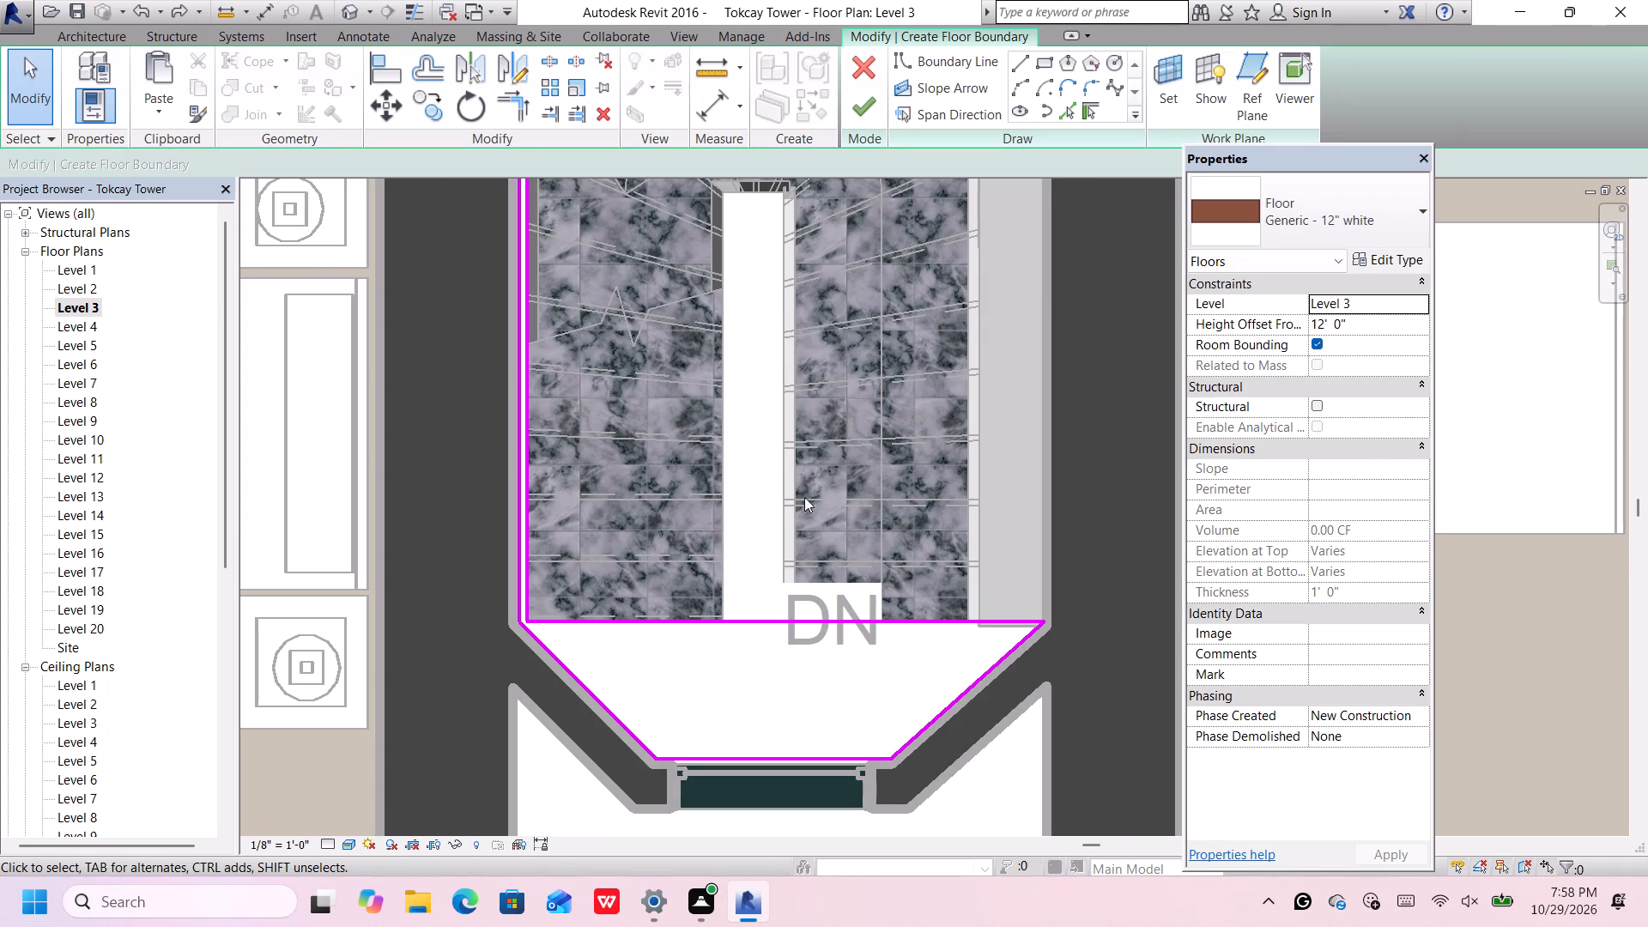
# Set the window-bay floor's level to Level 2 and finish its sketch.
pyautogui.click(1424, 303)
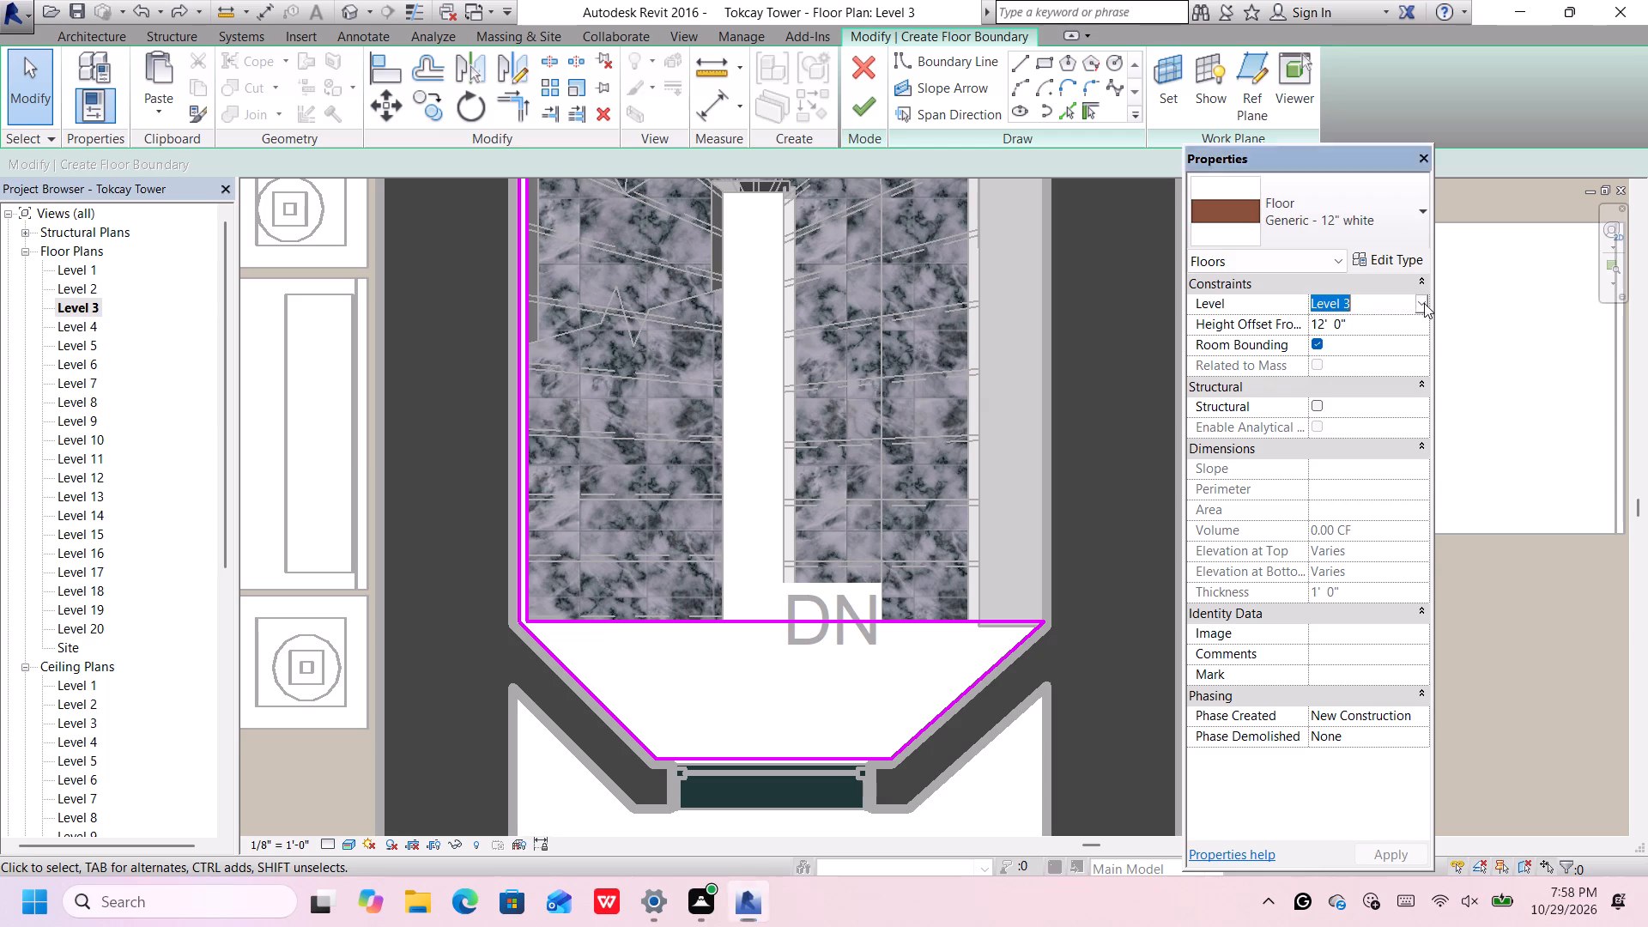
pyautogui.click(1374, 342)
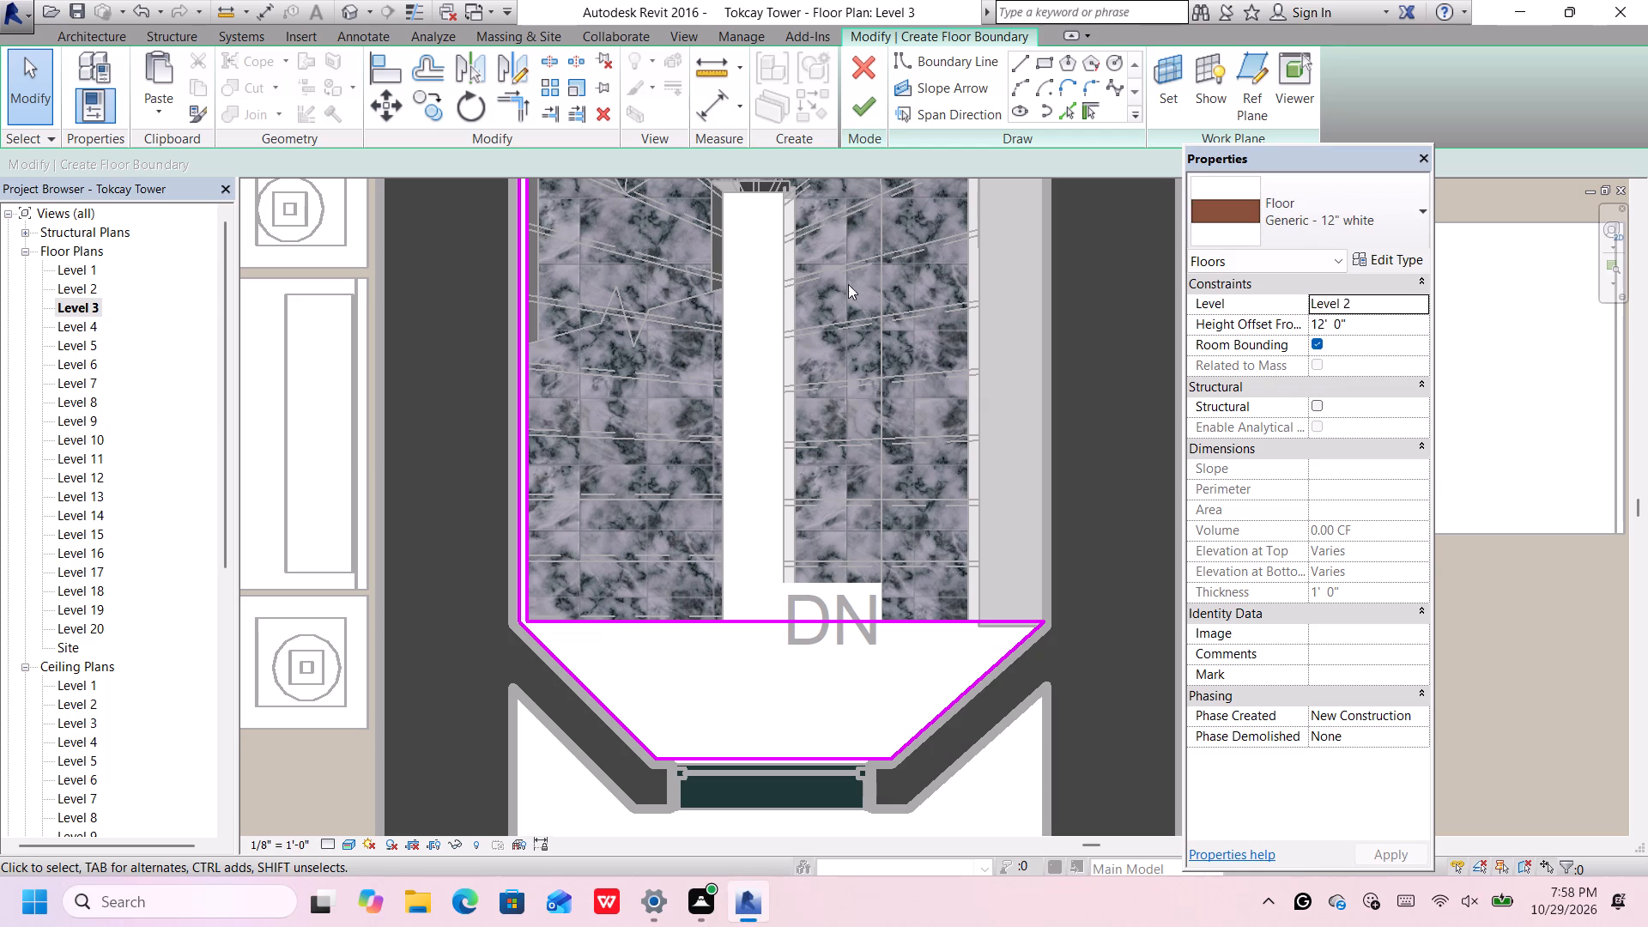
pyautogui.click(863, 123)
pyautogui.scroll(-2, 751, 394)
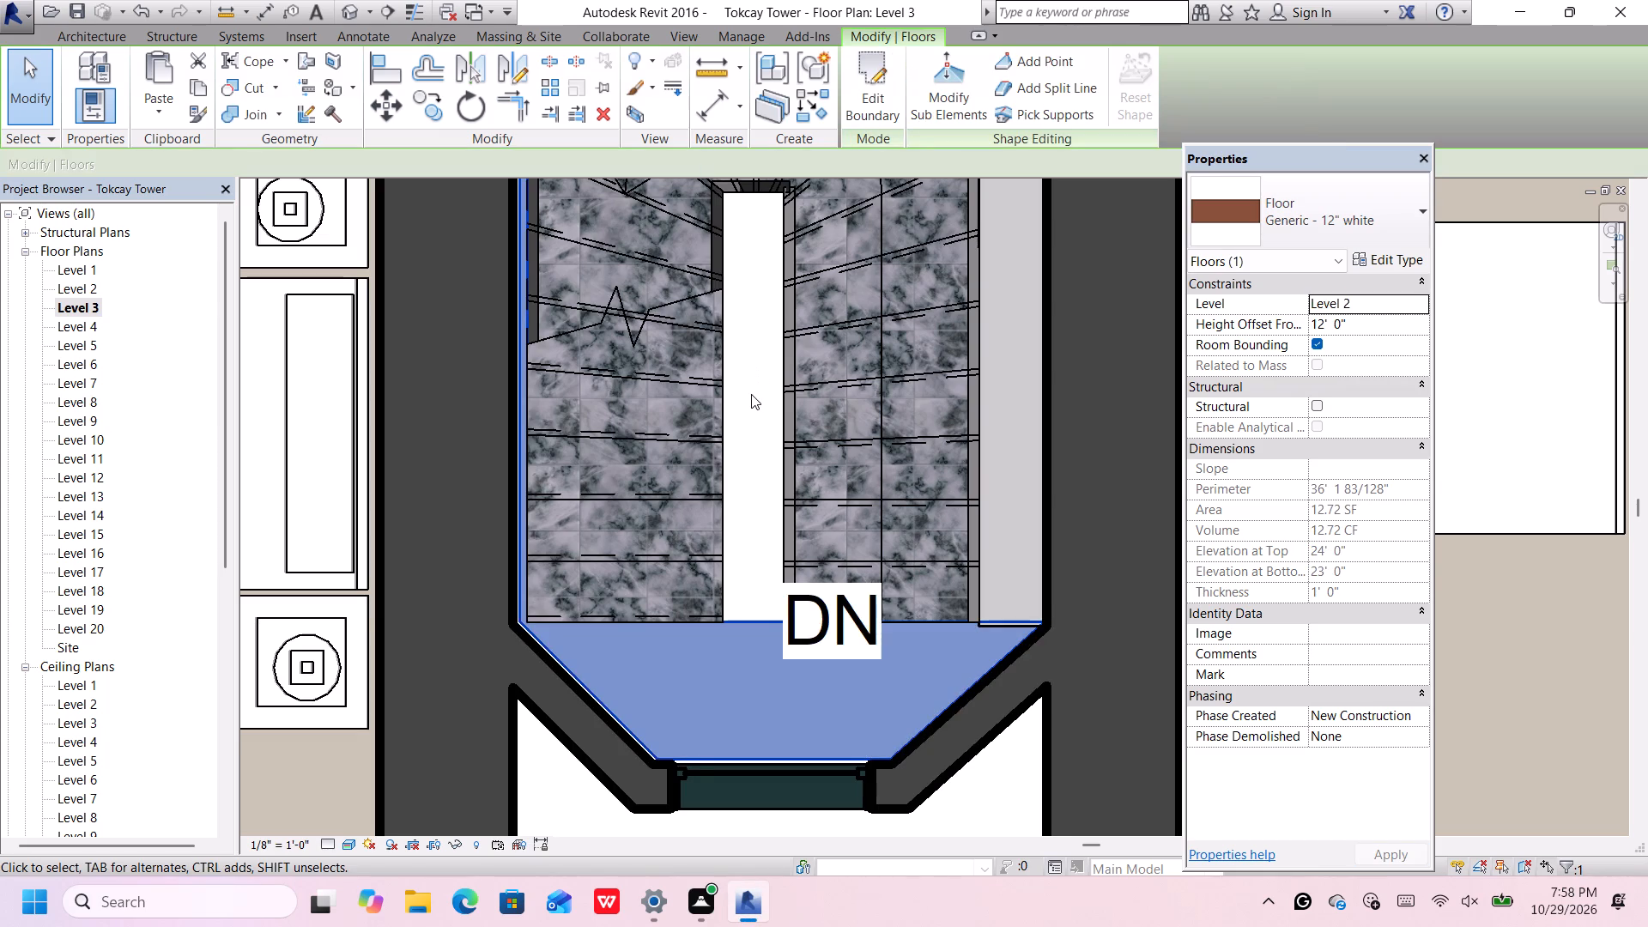
pyautogui.scroll(-2, 751, 394)
pyautogui.click(817, 799)
# Examine the stair shaft's windows and underside in the 3D view, from the front and at an angle.
pyautogui.scroll(-3, 817, 791)
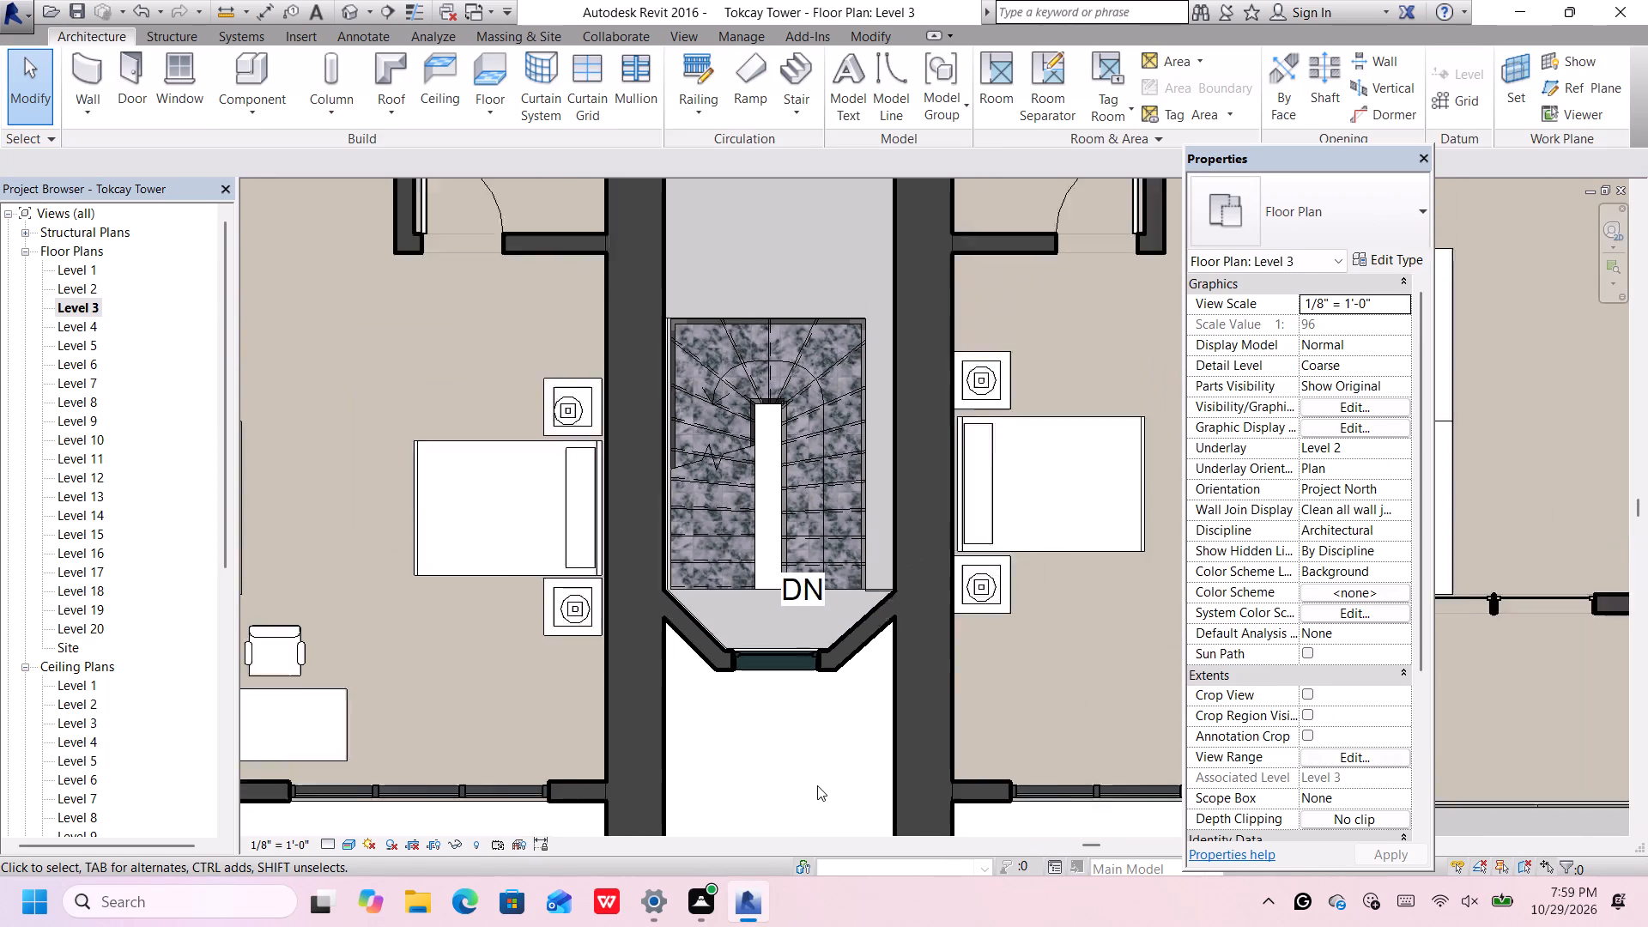
pyautogui.scroll(-1, 817, 785)
pyautogui.moveTo(815, 783); pyautogui.dragTo(812, 736, button='middle')
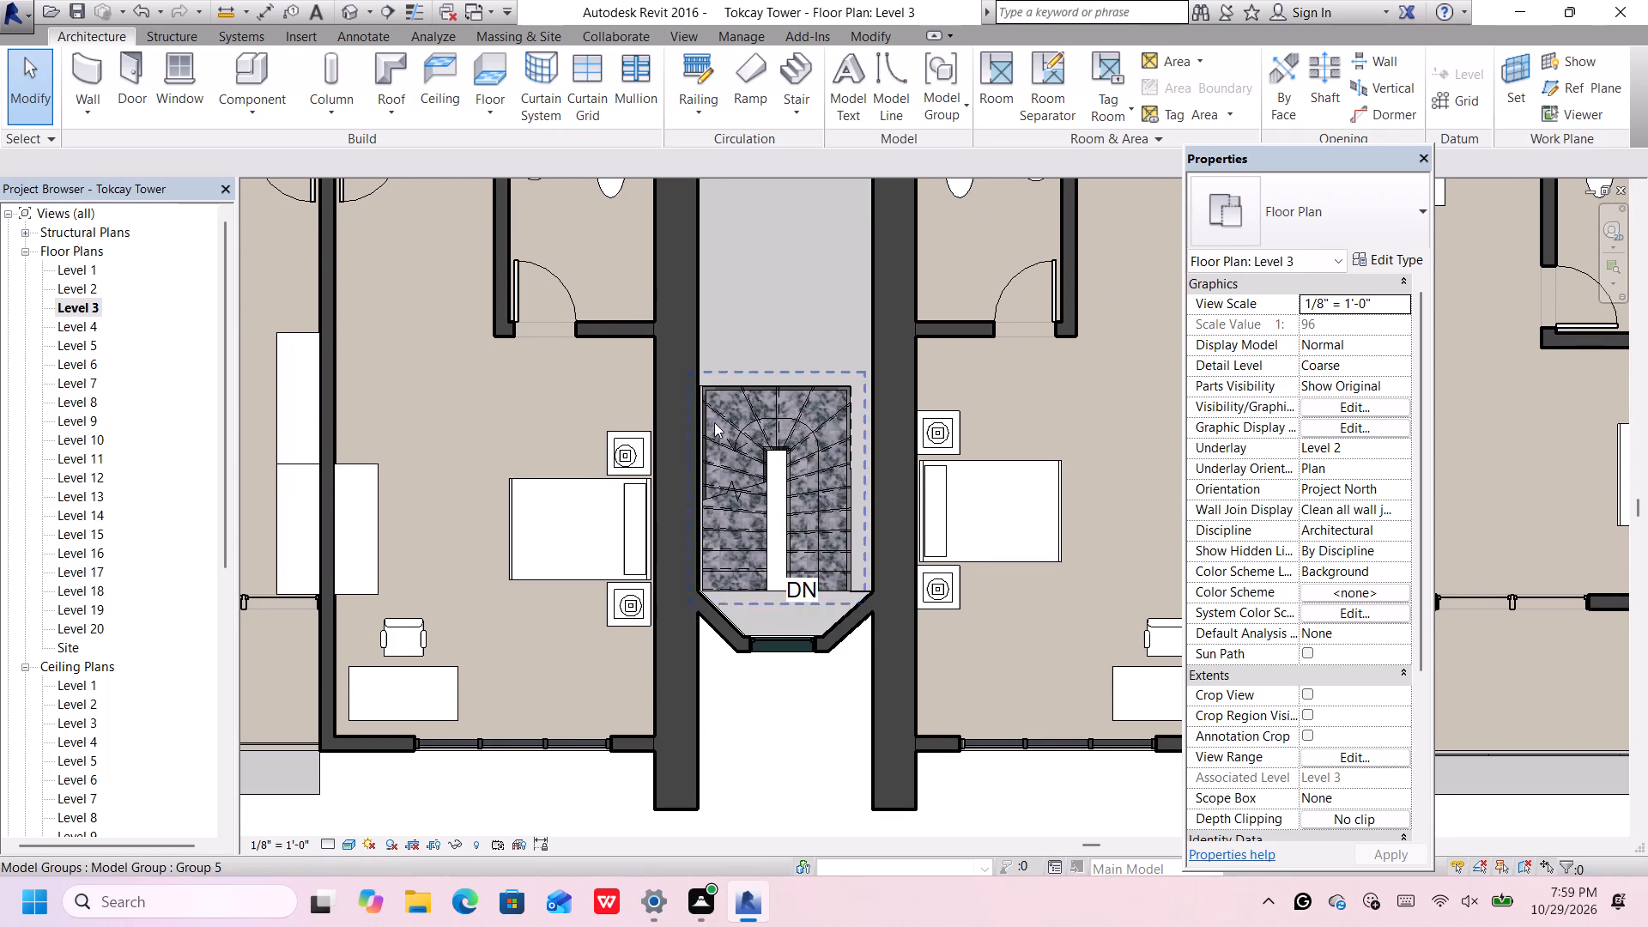
pyautogui.click(344, 12)
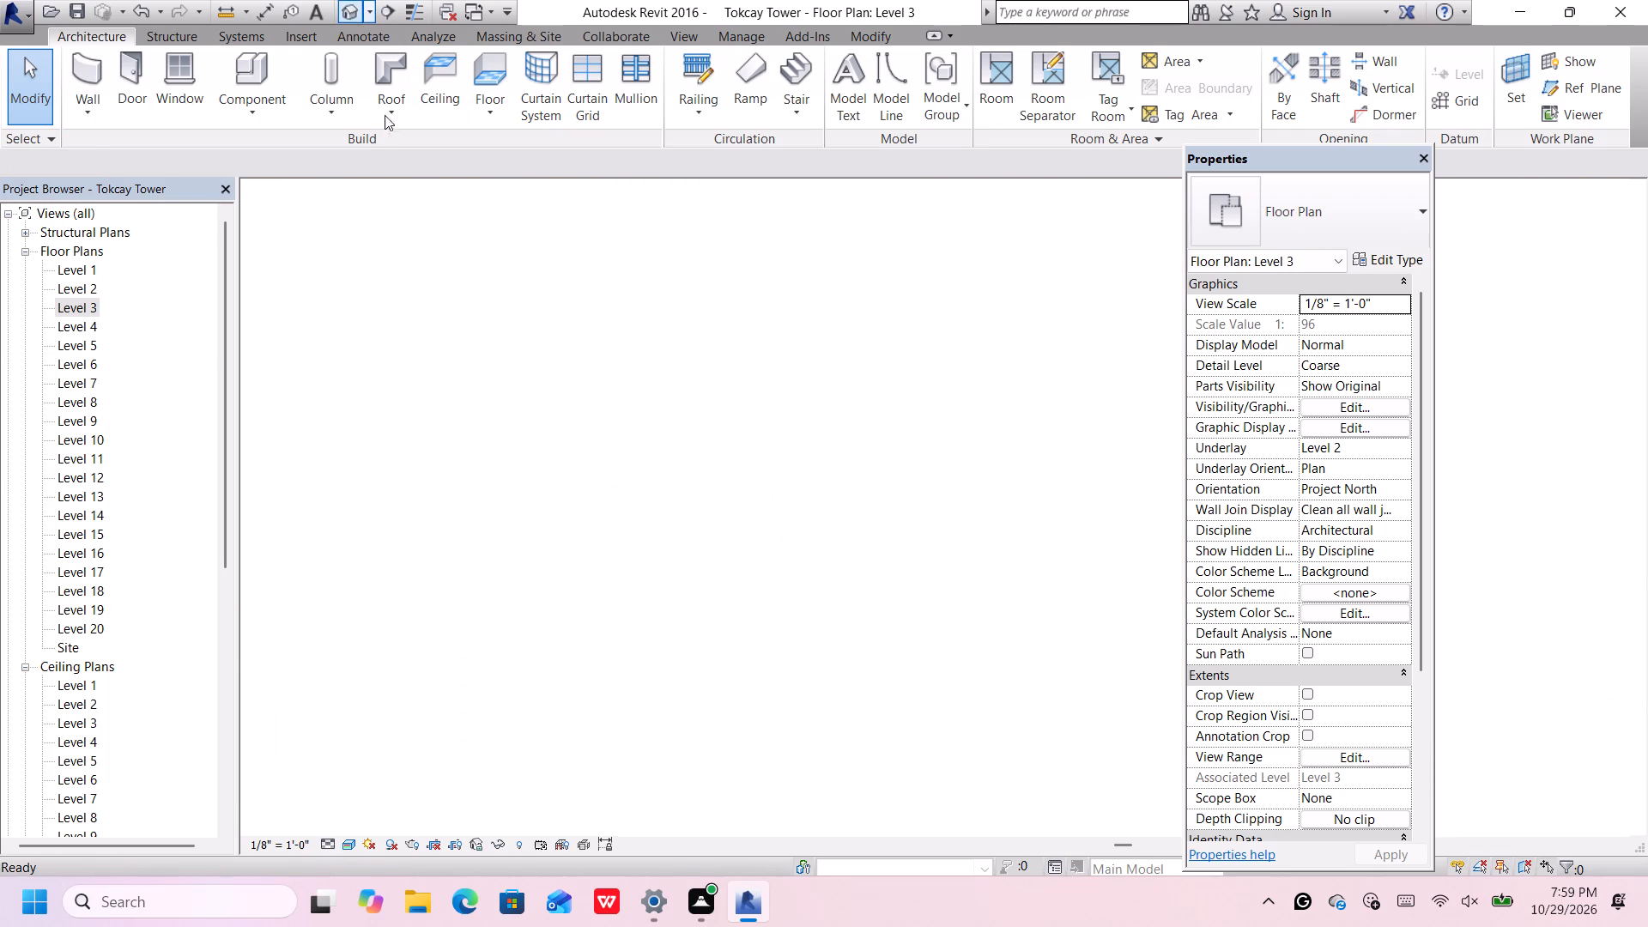
pyautogui.scroll(-9, 521, 359)
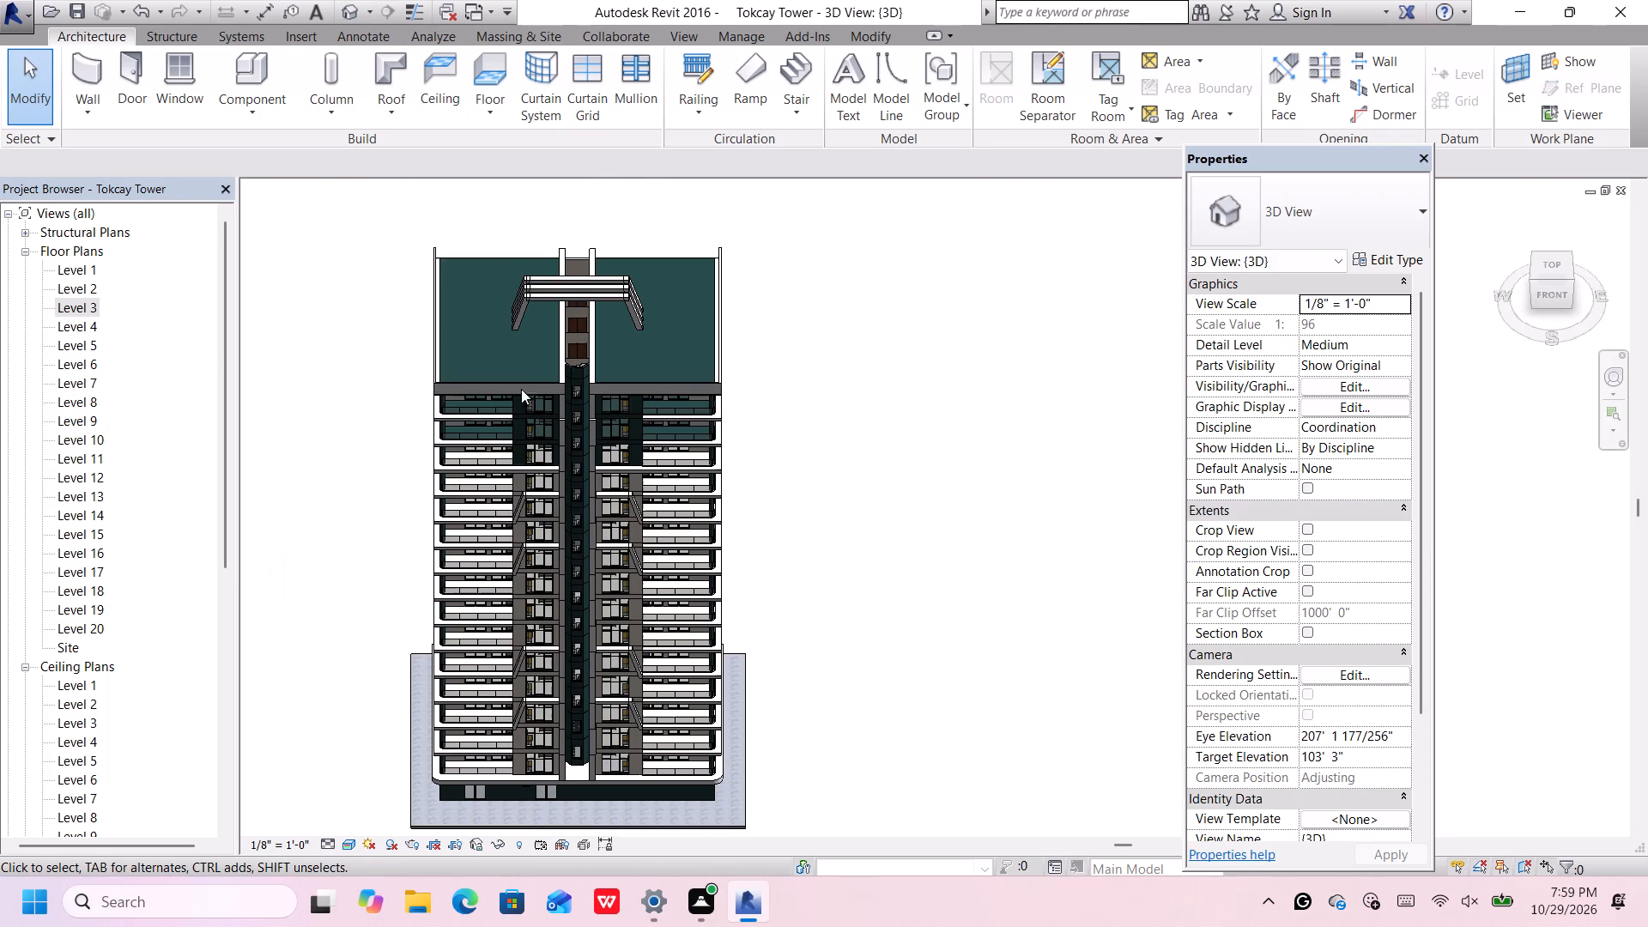
pyautogui.scroll(13, 581, 762)
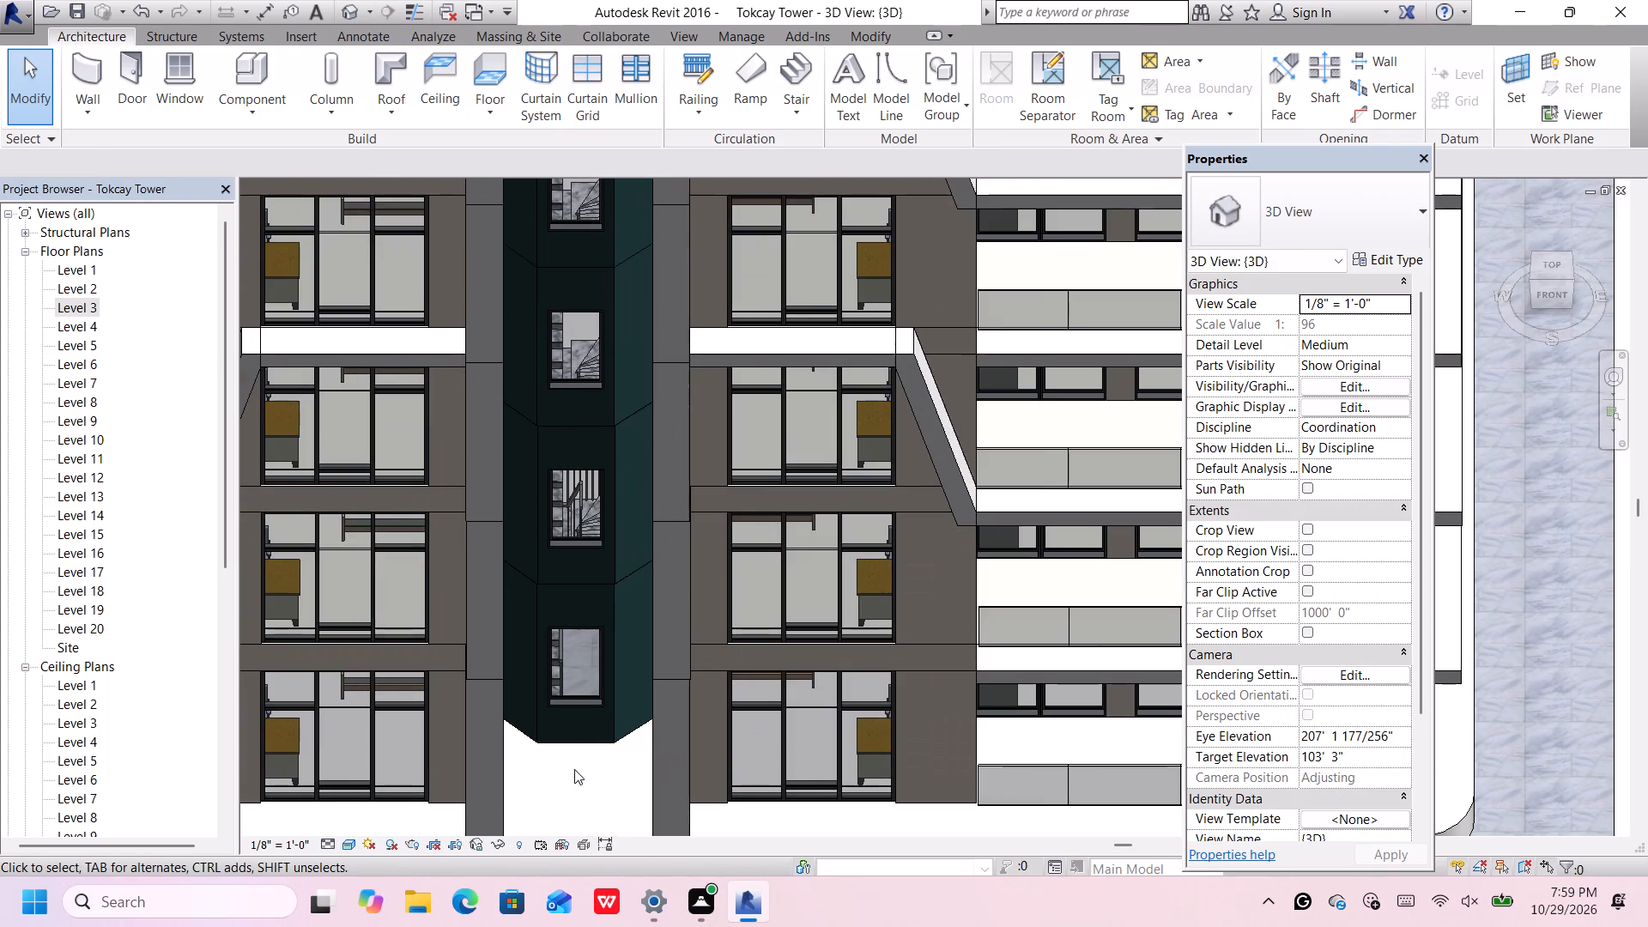
pyautogui.scroll(-3, 574, 767)
pyautogui.scroll(3, 556, 639)
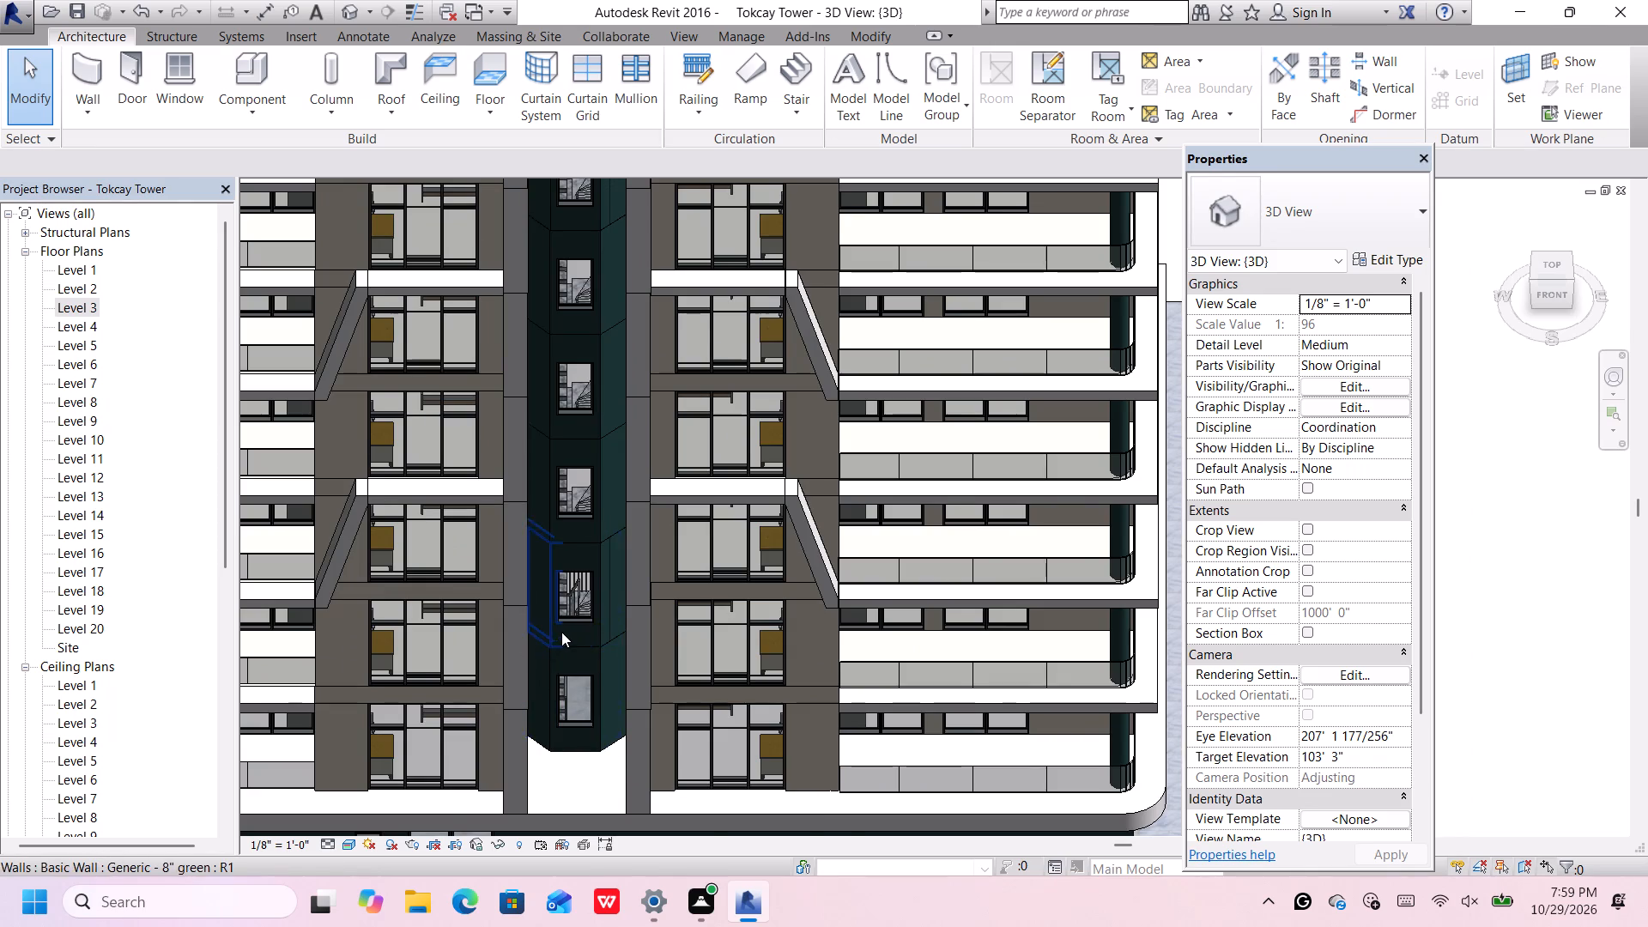
pyautogui.scroll(7, 561, 632)
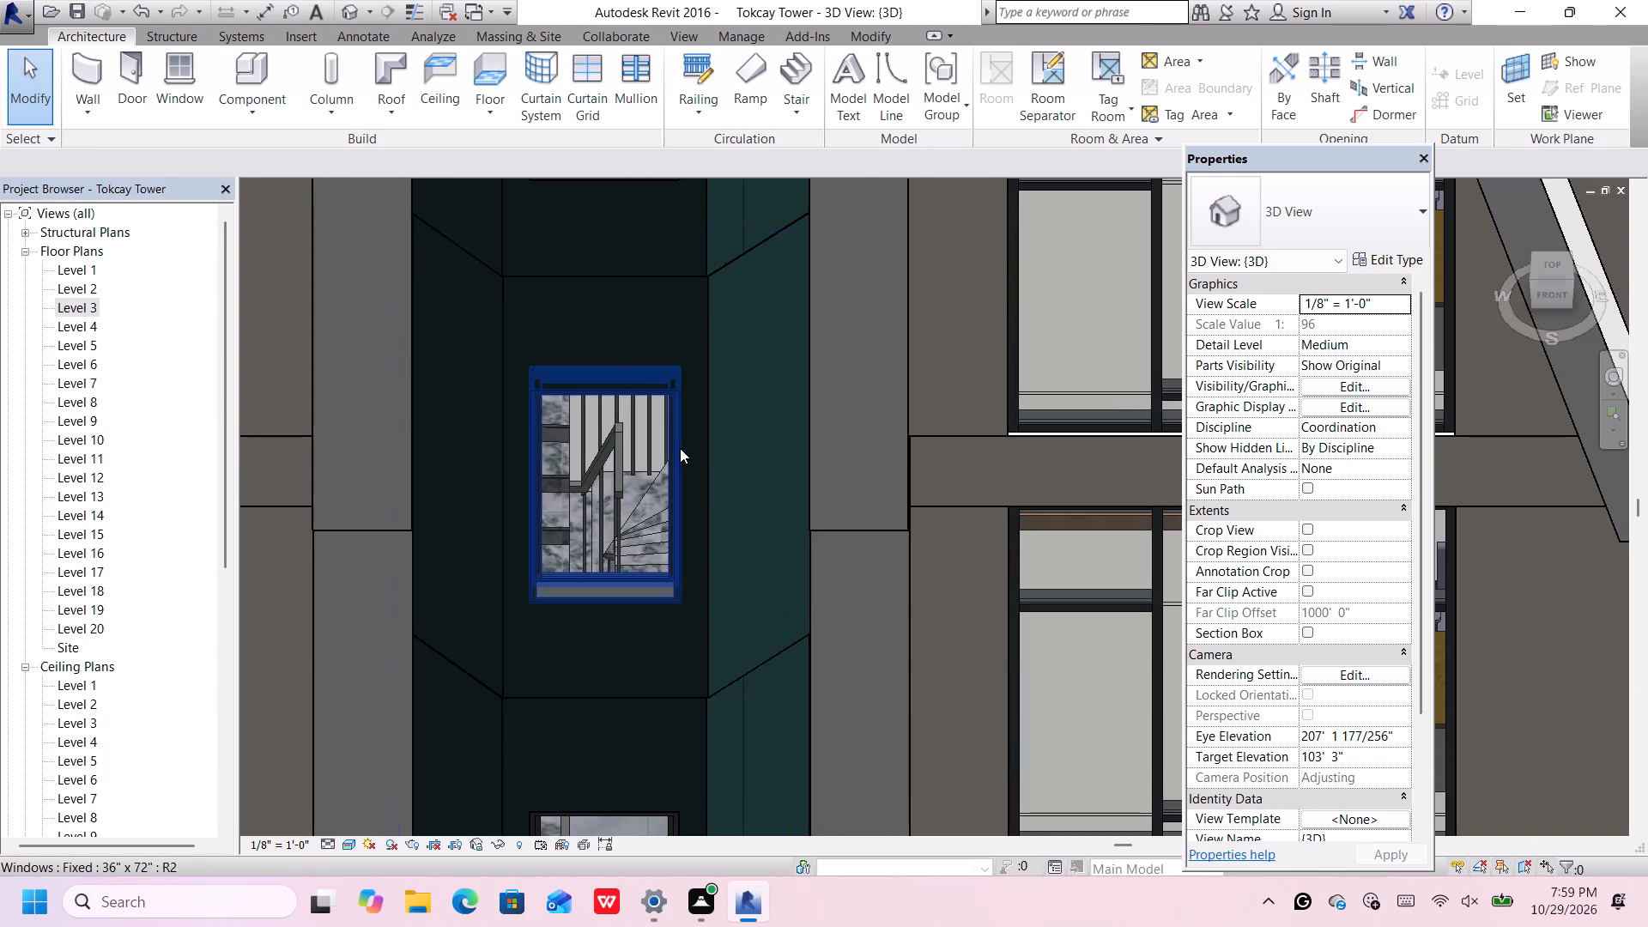
pyautogui.scroll(-5, 680, 448)
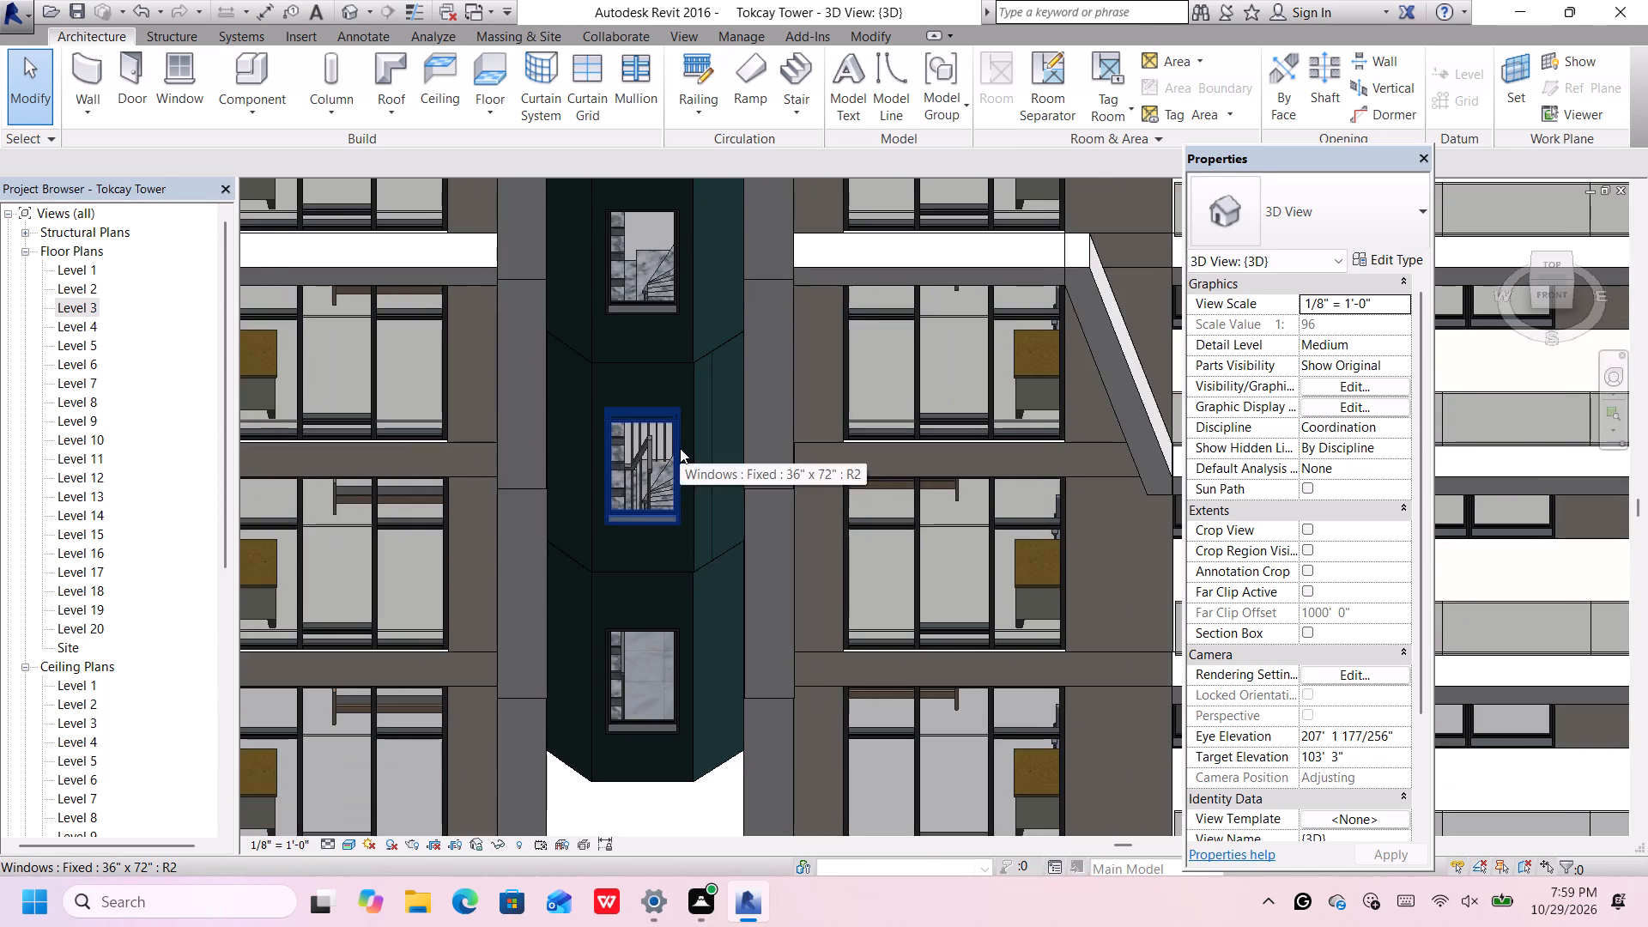
pyautogui.scroll(-2, 680, 448)
pyautogui.moveTo(681, 450); pyautogui.dragTo(694, 497, button='middle')
pyautogui.scroll(-5, 694, 495)
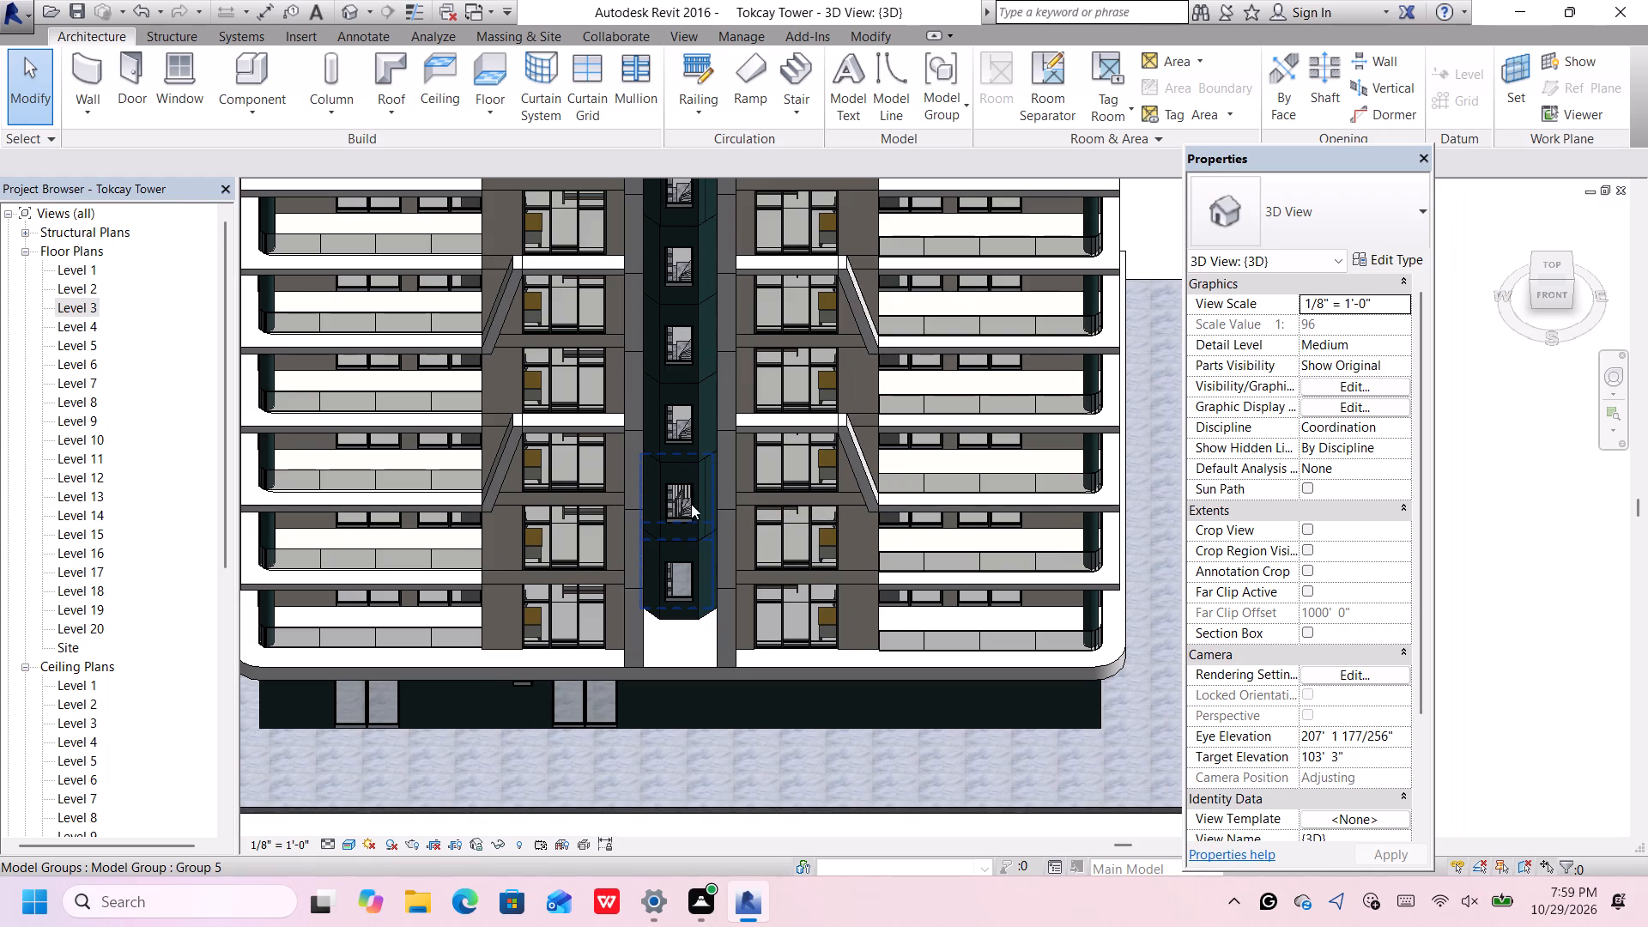
pyautogui.scroll(6, 653, 676)
pyautogui.scroll(2, 707, 574)
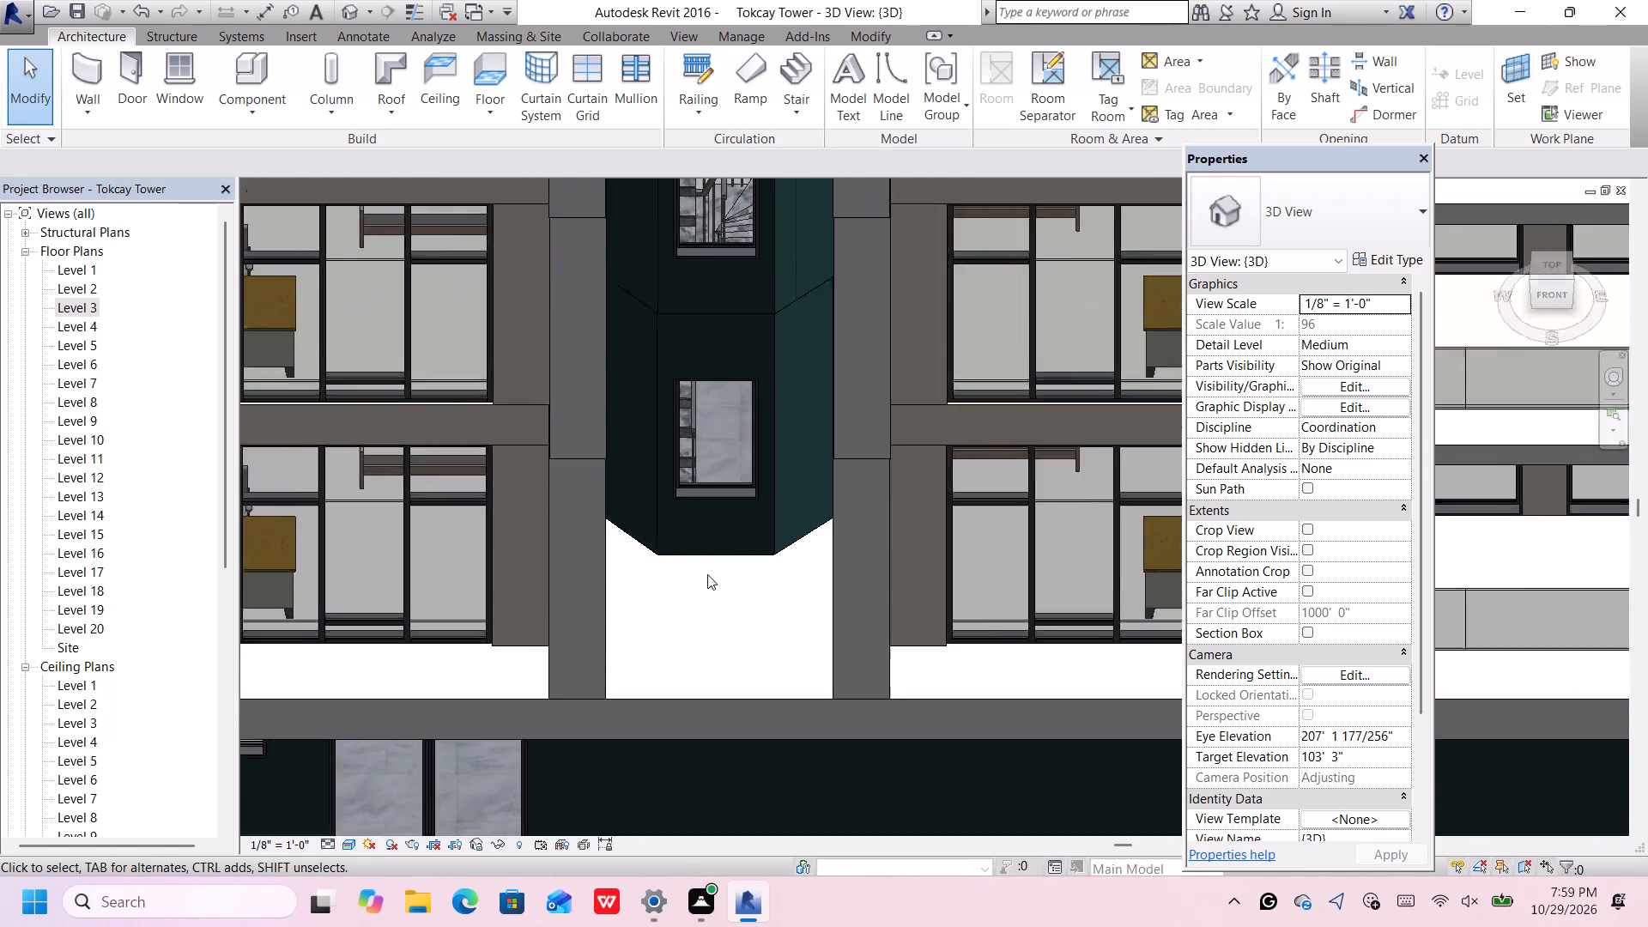
pyautogui.scroll(3, 707, 574)
pyautogui.scroll(5, 791, 545)
pyautogui.scroll(-6, 900, 550)
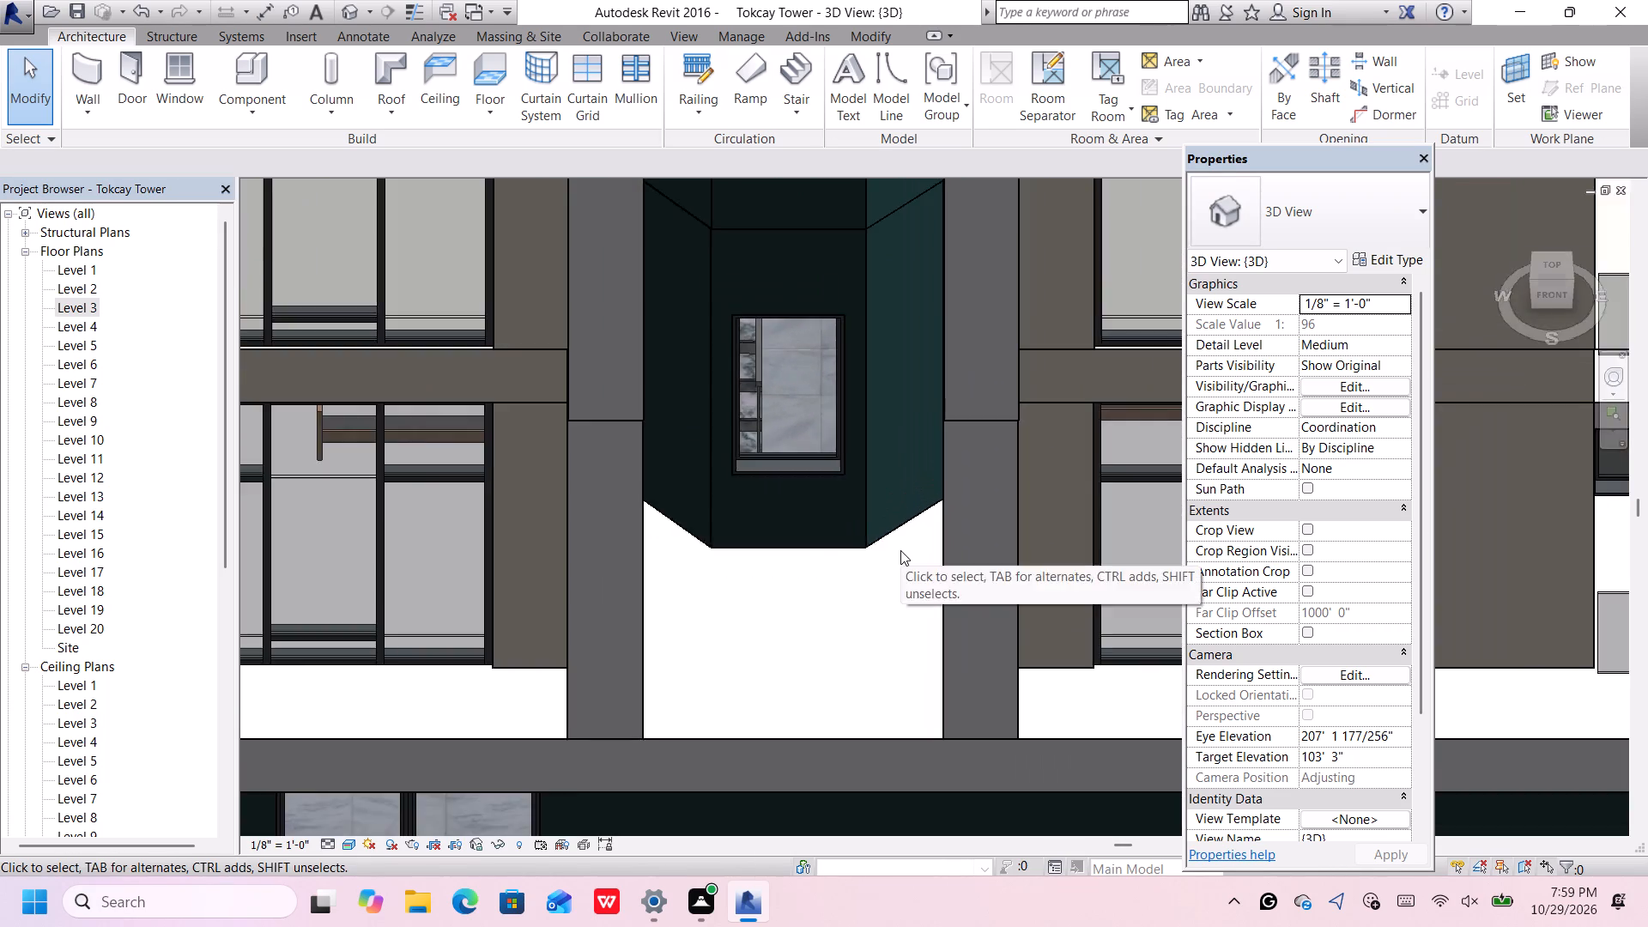
pyautogui.scroll(-13, 900, 550)
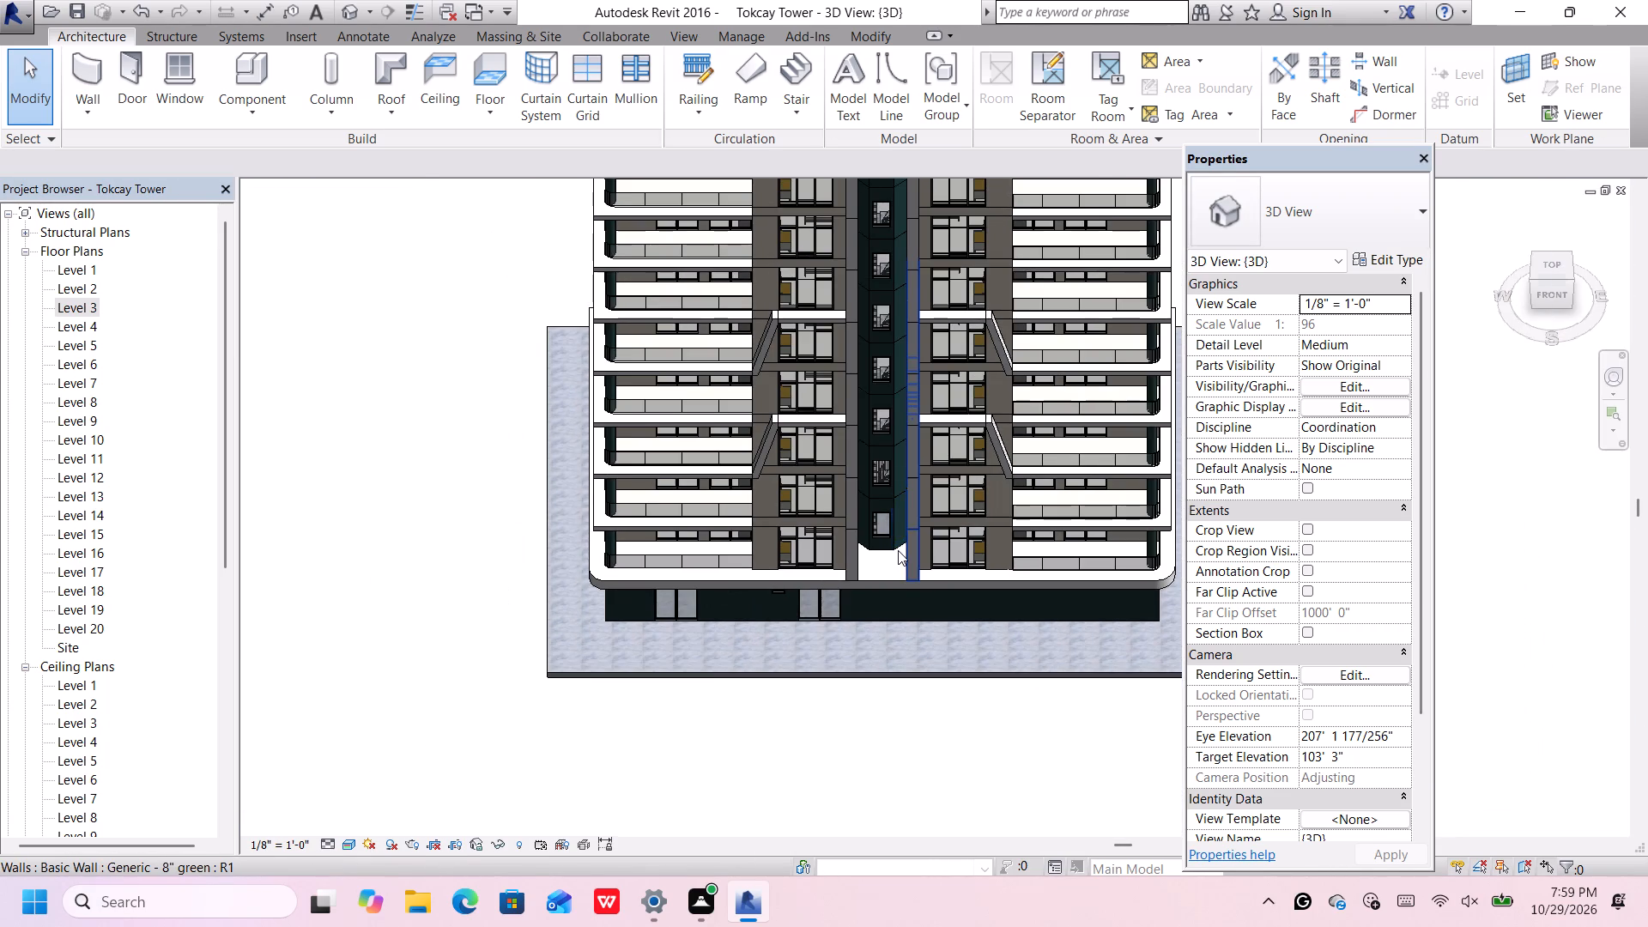
pyautogui.moveTo(898, 550); pyautogui.dragTo(829, 587, button='middle')
pyautogui.moveTo(809, 744); pyautogui.dragTo(811, 738, button='middle')
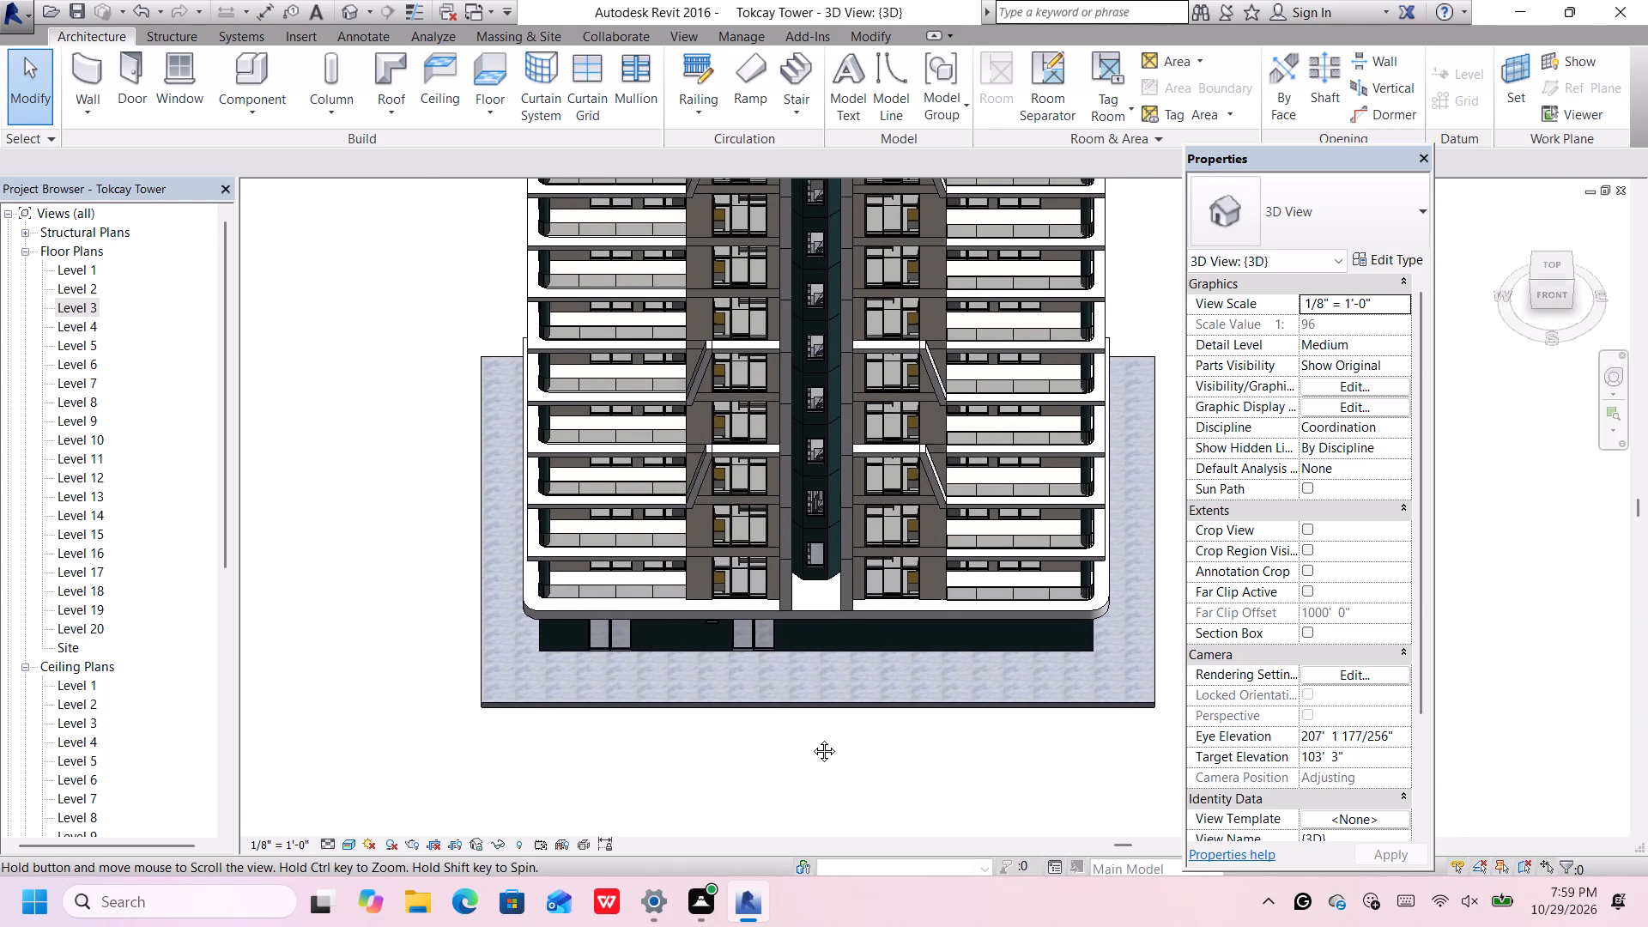
pyautogui.moveTo(811, 738); pyautogui.dragTo(814, 556, button='middle')
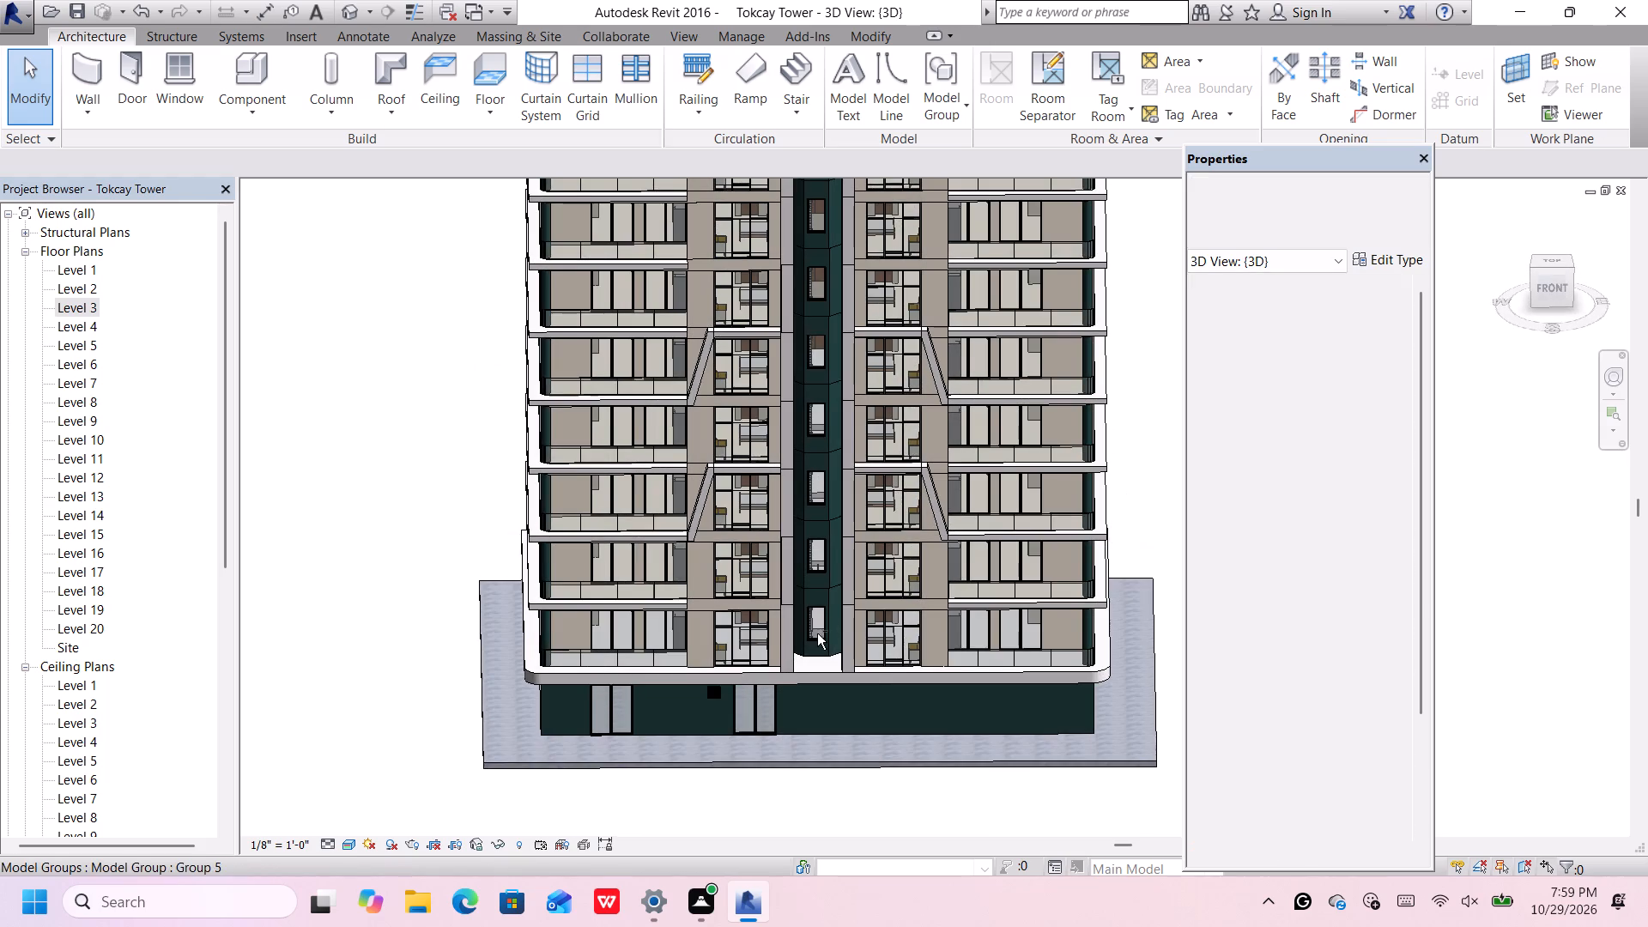
pyautogui.keyDown('shift'); pyautogui.moveTo(817, 633); pyautogui.dragTo(760, 573, button='middle'); pyautogui.keyUp('shift')
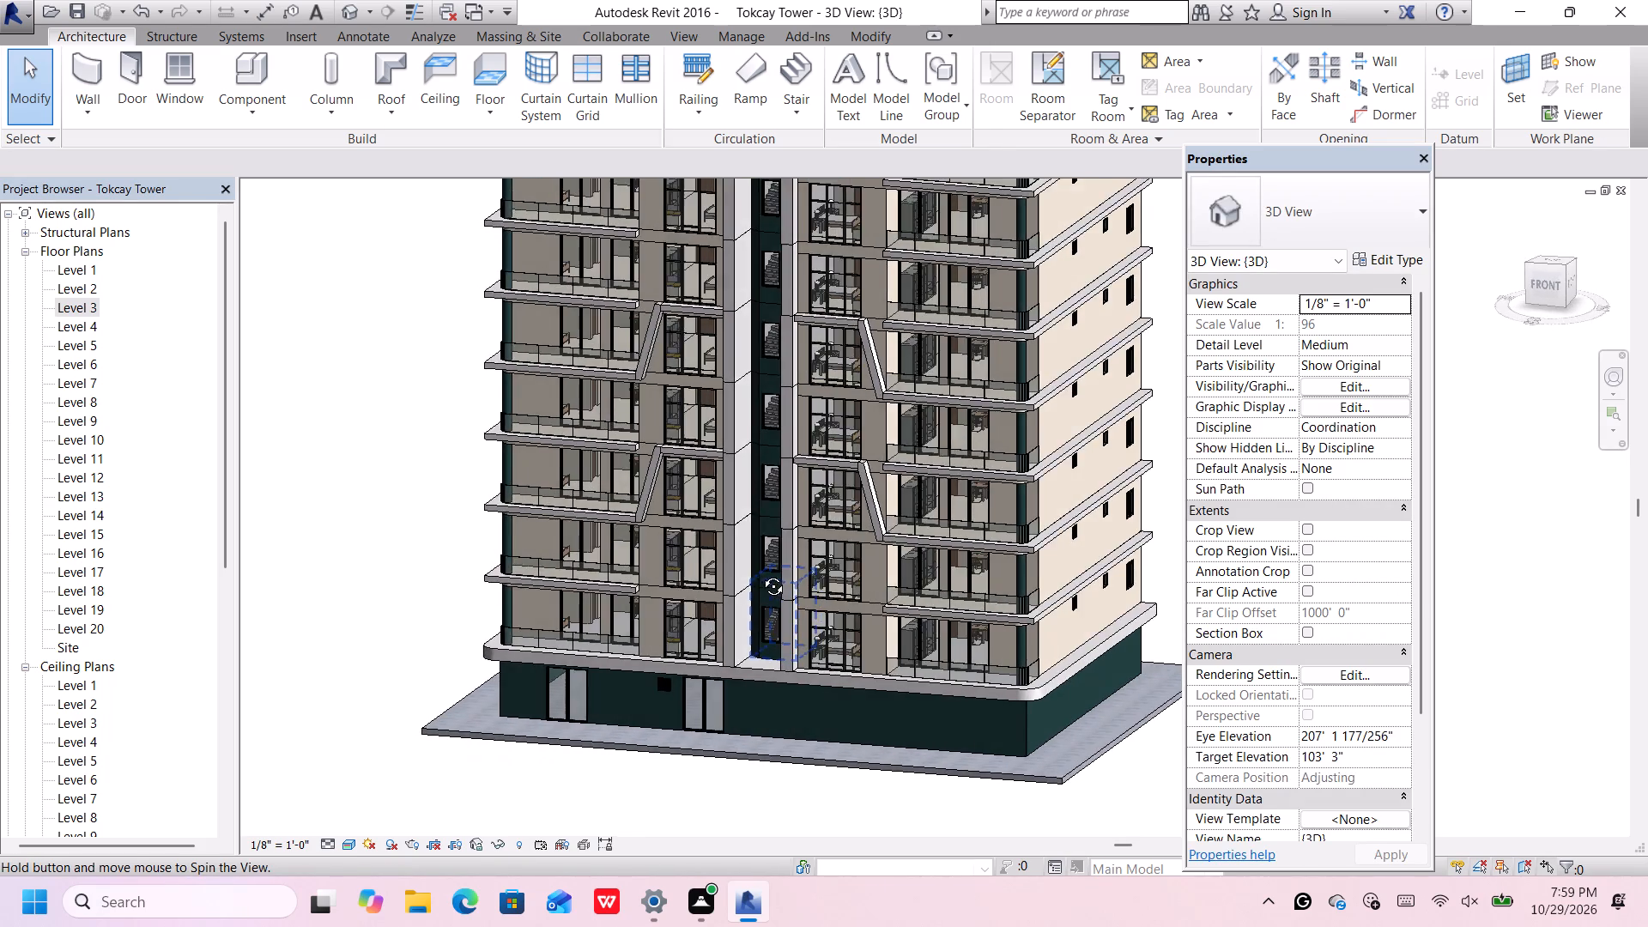
pyautogui.keyDown('shift'); pyautogui.moveTo(760, 573); pyautogui.dragTo(772, 621, button='middle'); pyautogui.keyUp('shift')
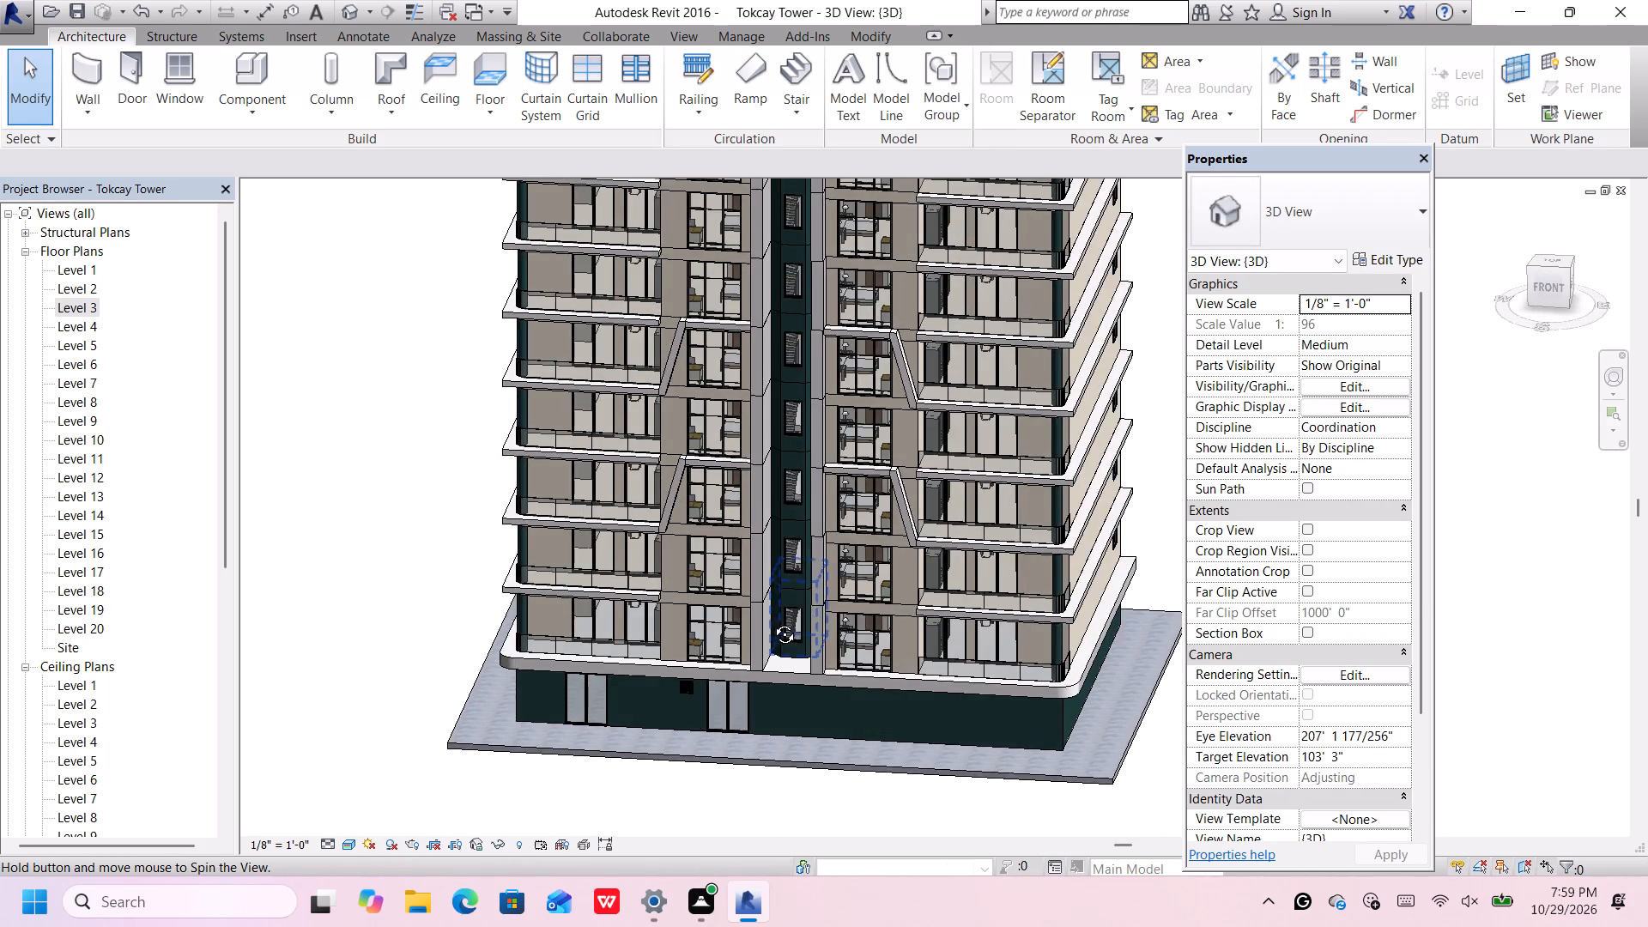
pyautogui.keyDown('shift'); pyautogui.moveTo(772, 621); pyautogui.dragTo(775, 636, button='middle'); pyautogui.keyUp('shift')
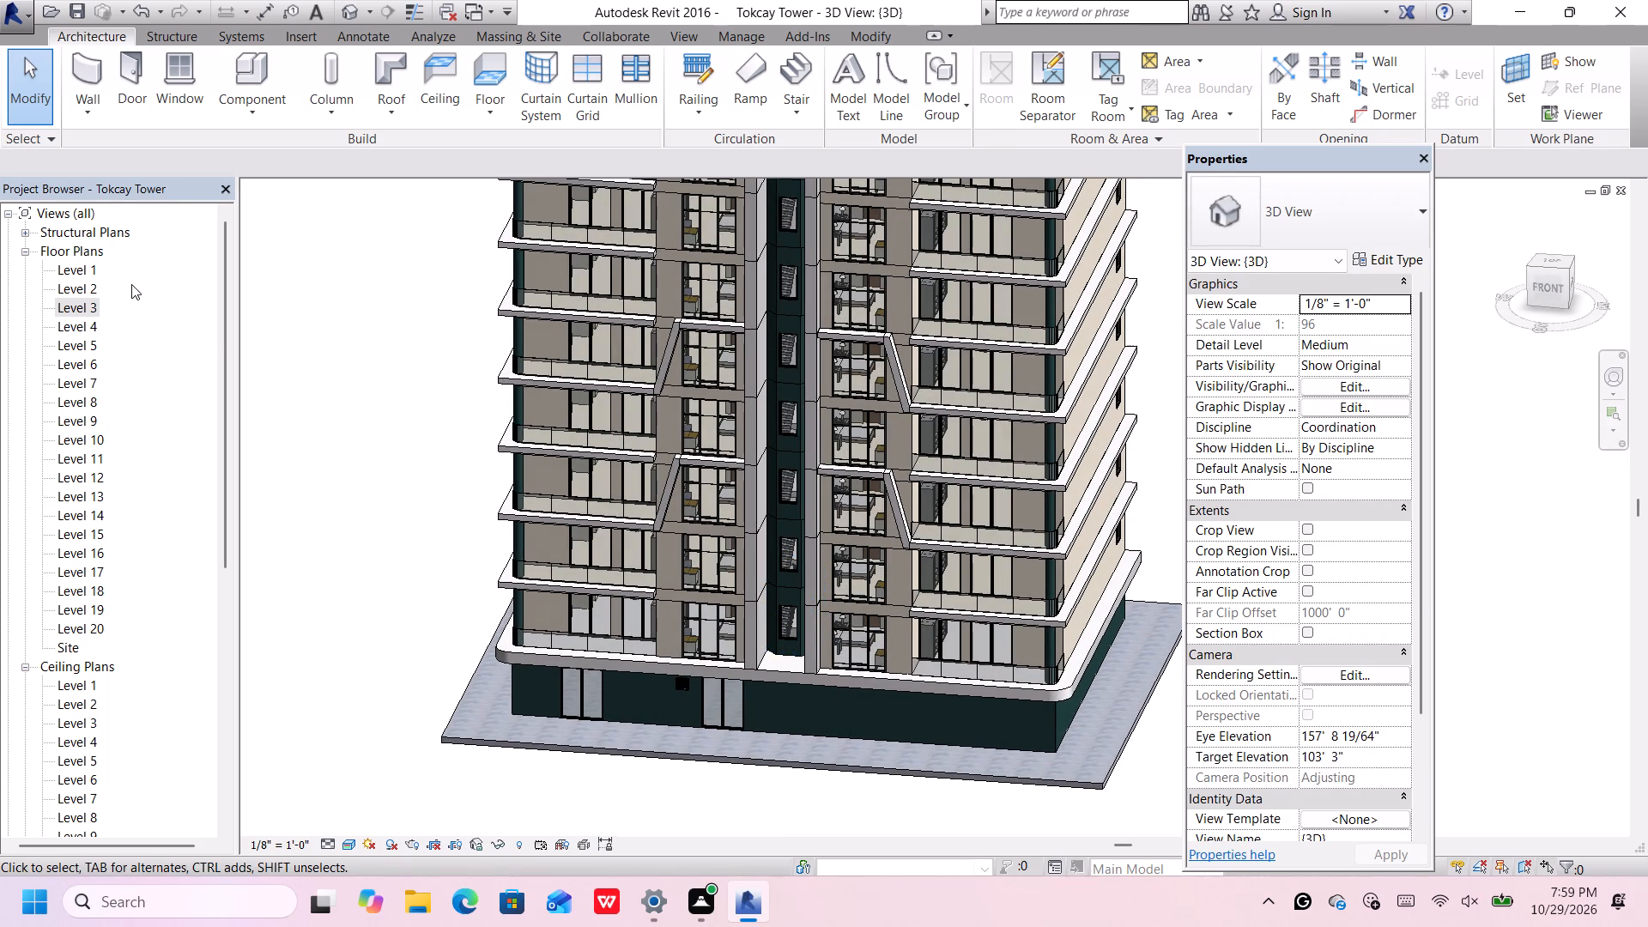
# On the Level 4 plan, start a Generic - 12" white floor boundary with a line about 2 1/2" long from the wall to the stair's upper corner.
pyautogui.doubleClick(95, 323)
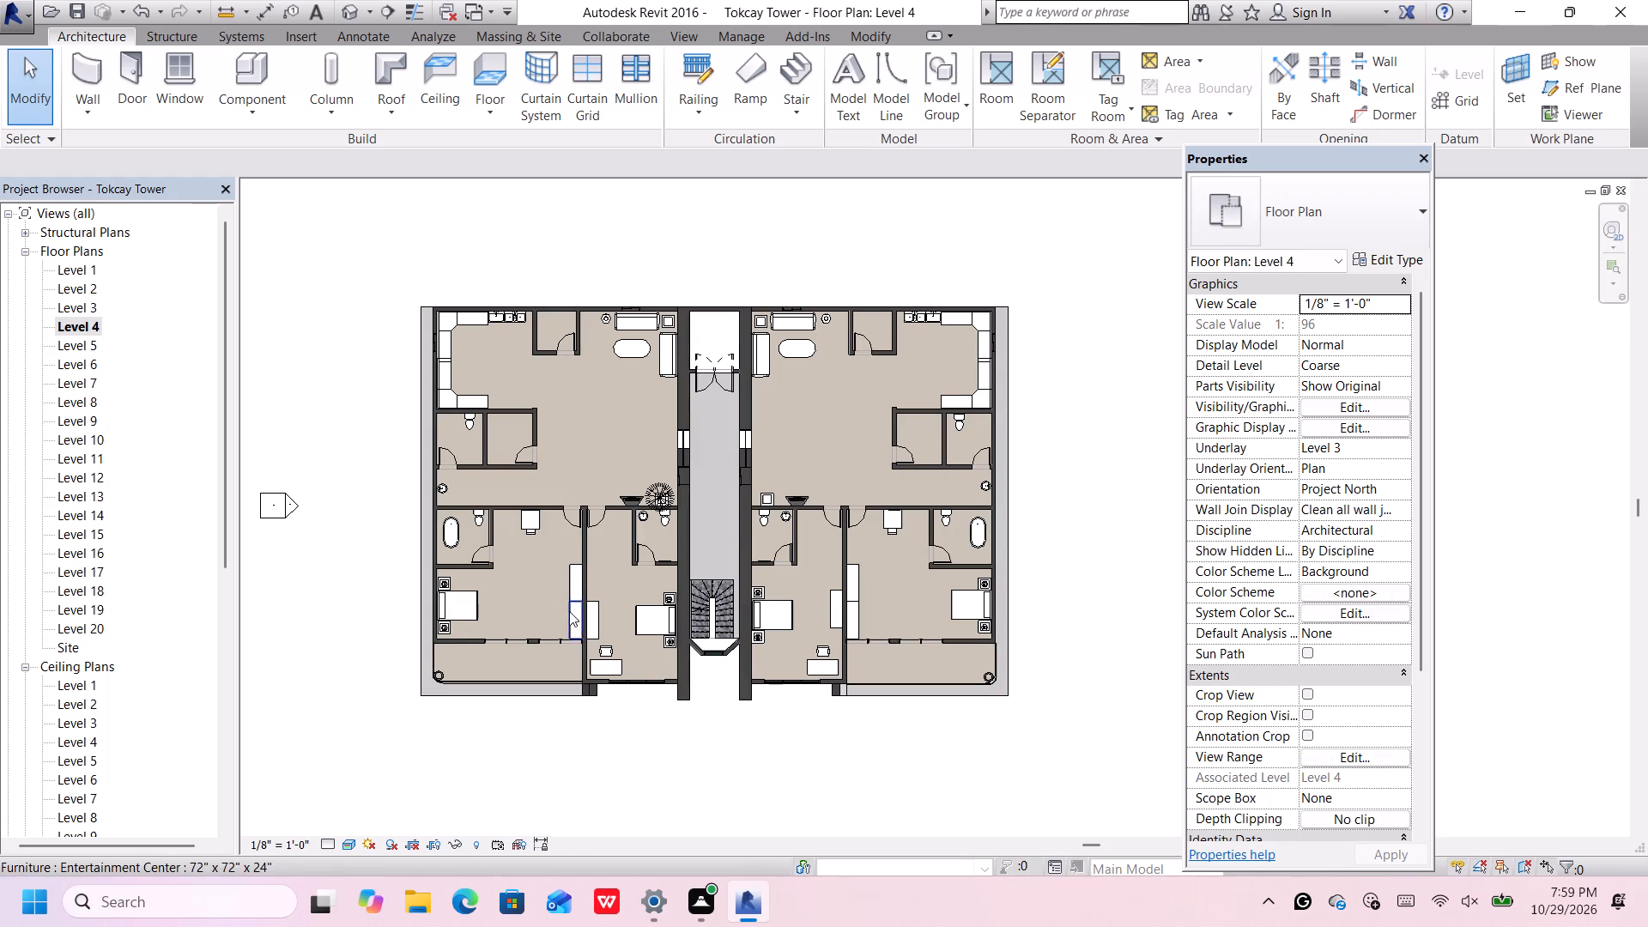
pyautogui.scroll(3, 659, 594)
pyautogui.scroll(4, 508, 754)
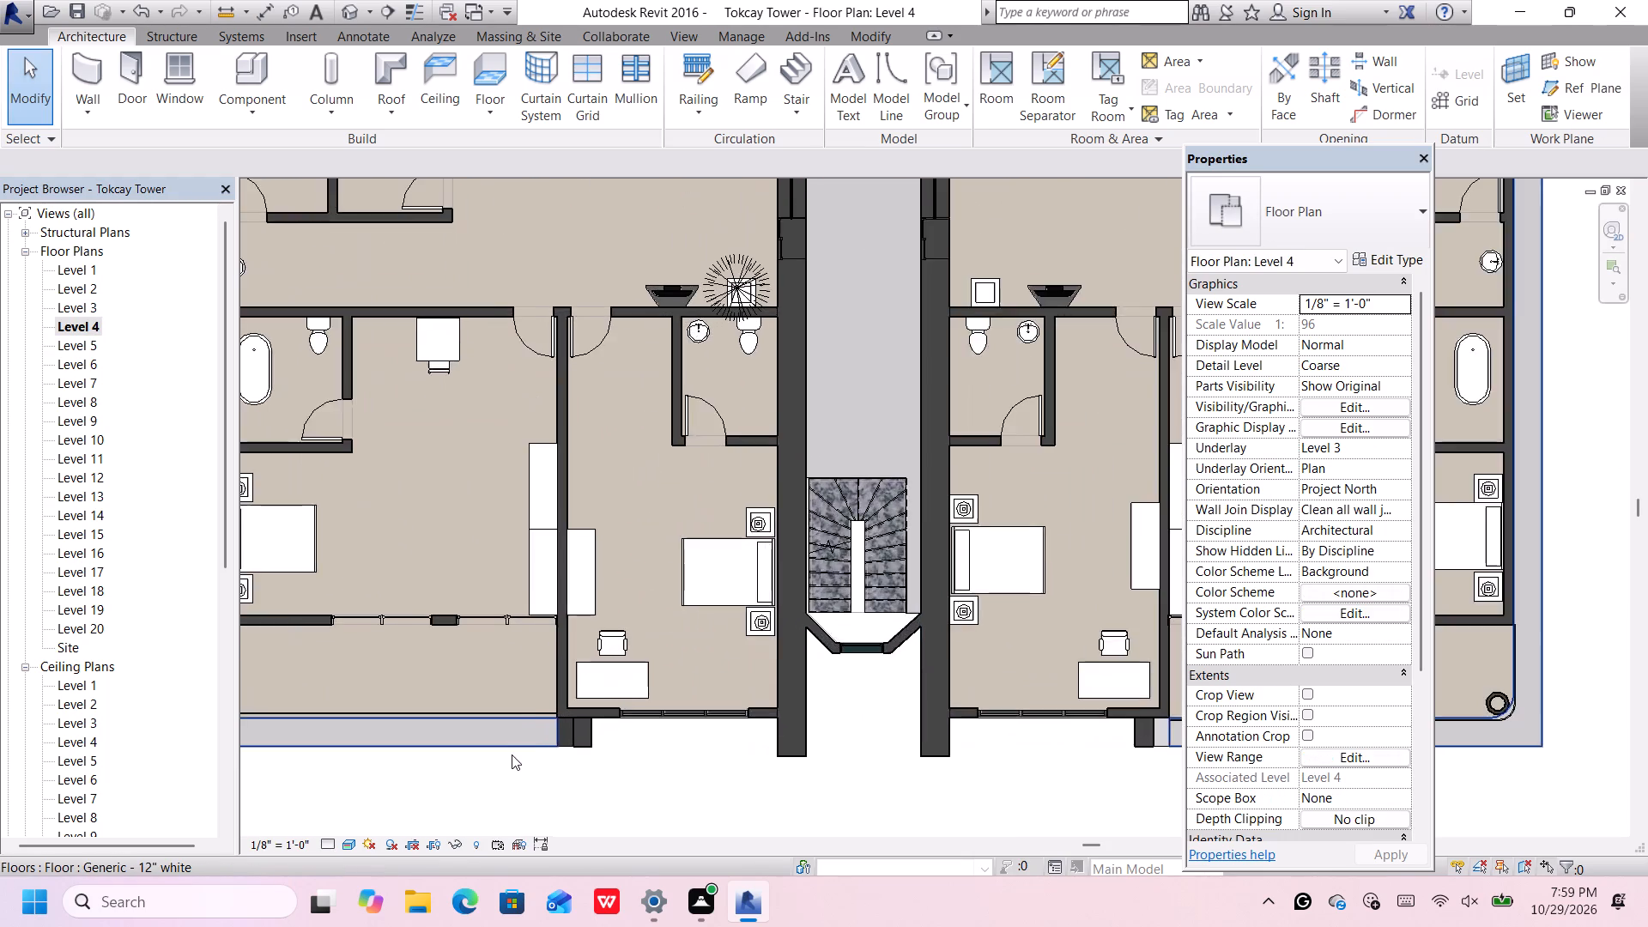
pyautogui.scroll(-4, 512, 753)
pyautogui.scroll(5, 784, 649)
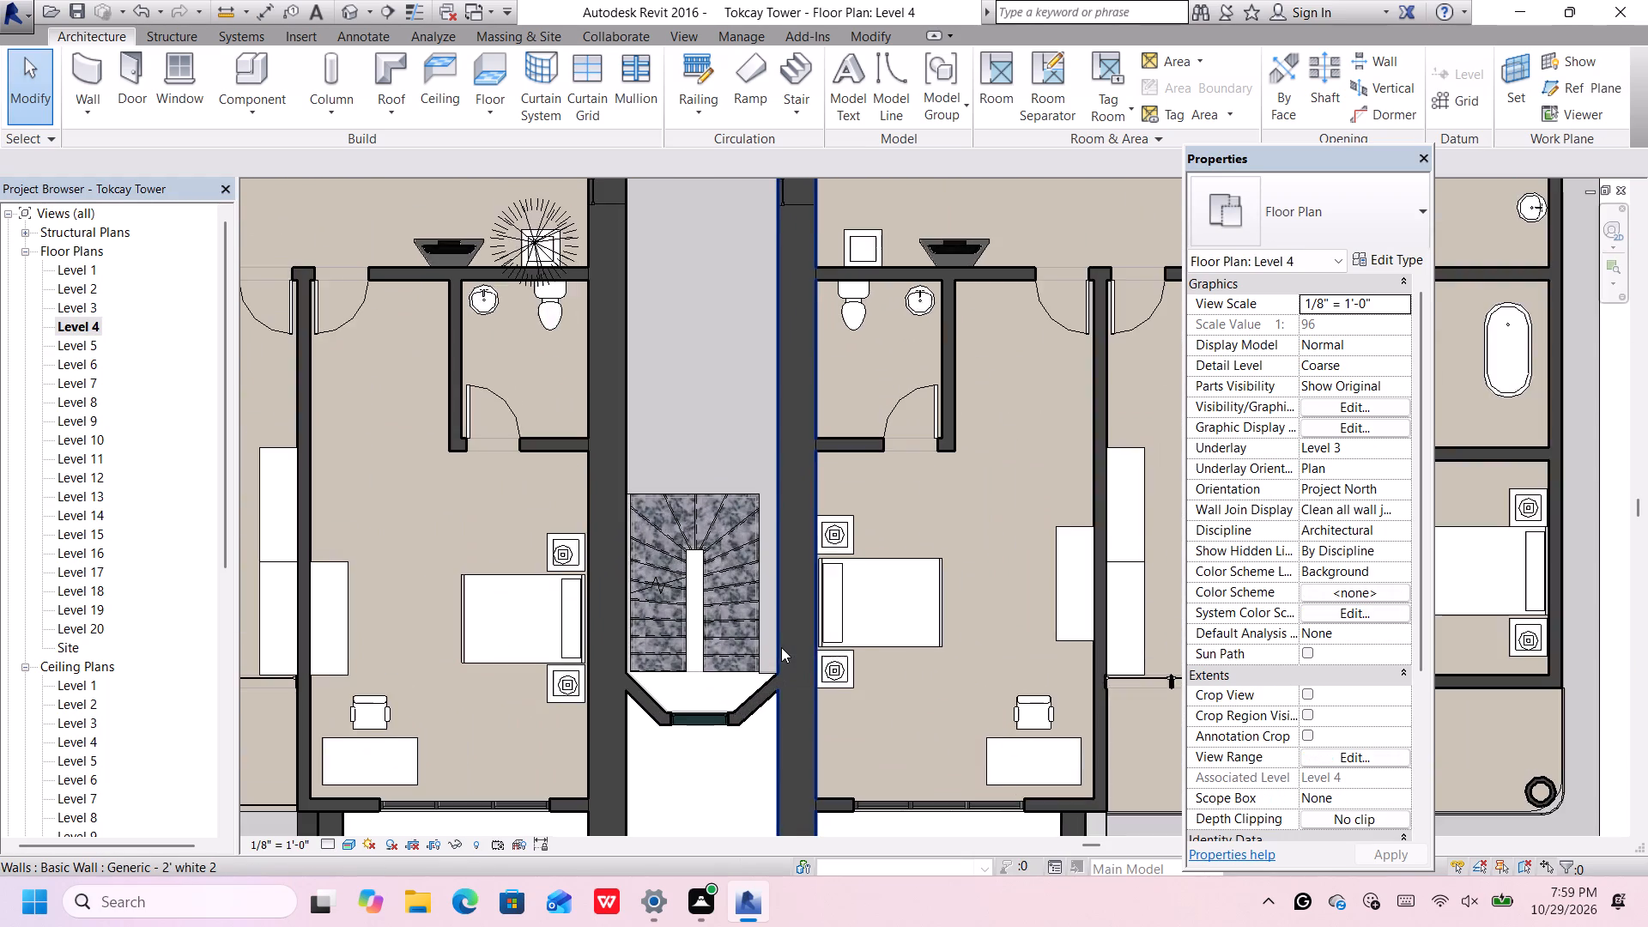
pyautogui.scroll(3, 781, 645)
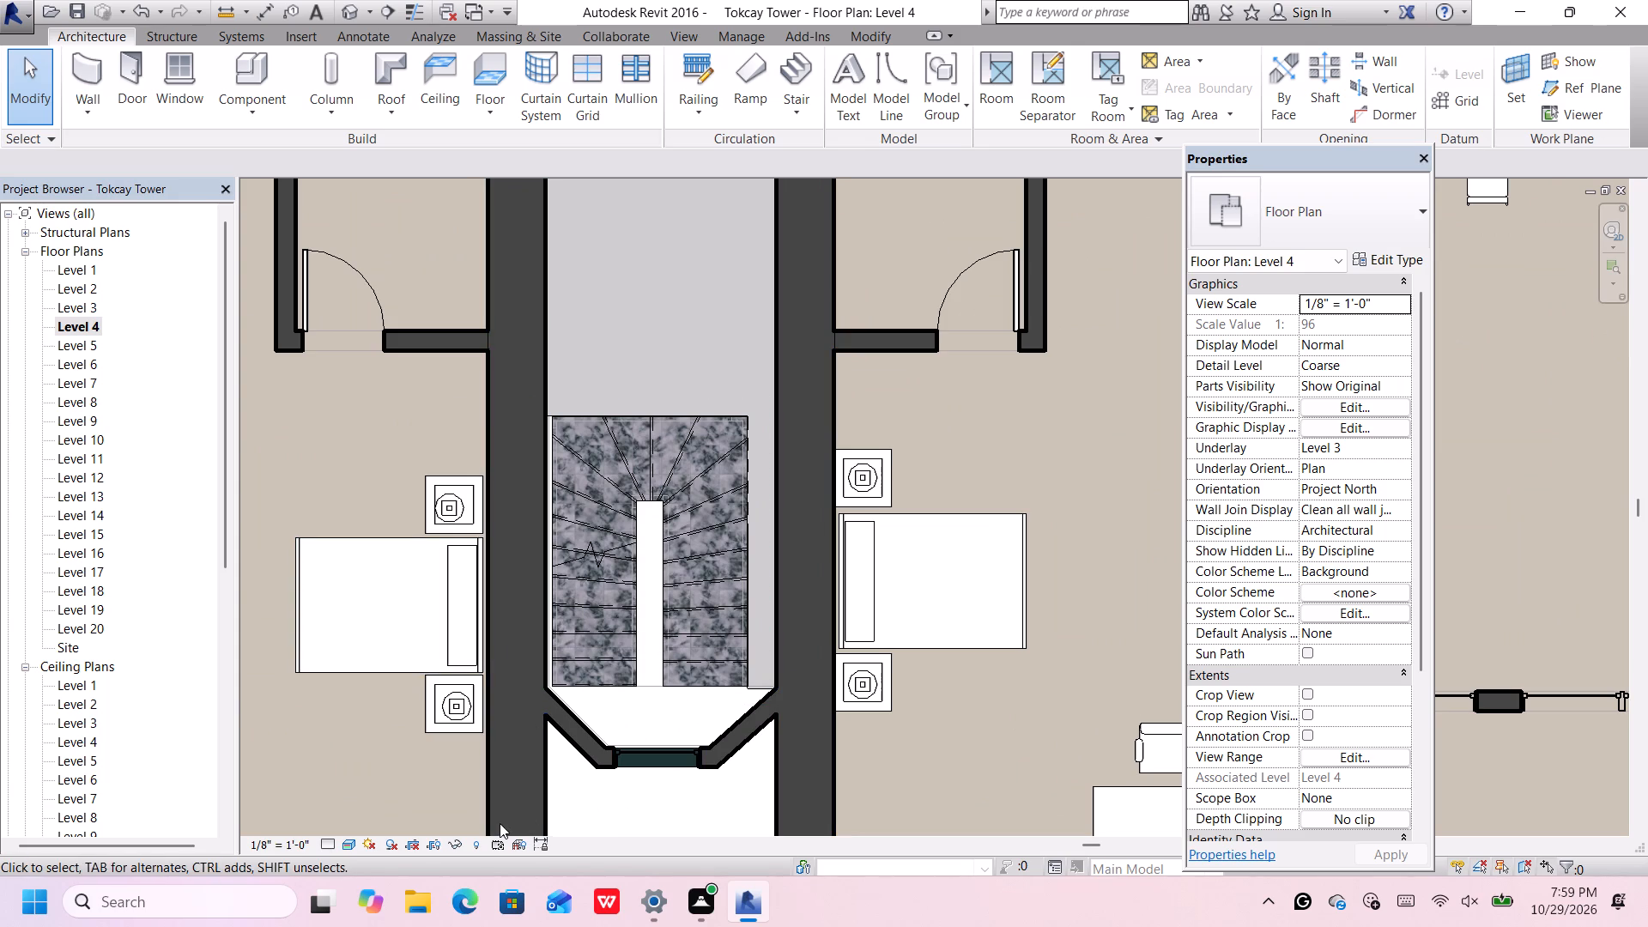
pyautogui.scroll(3, 851, 695)
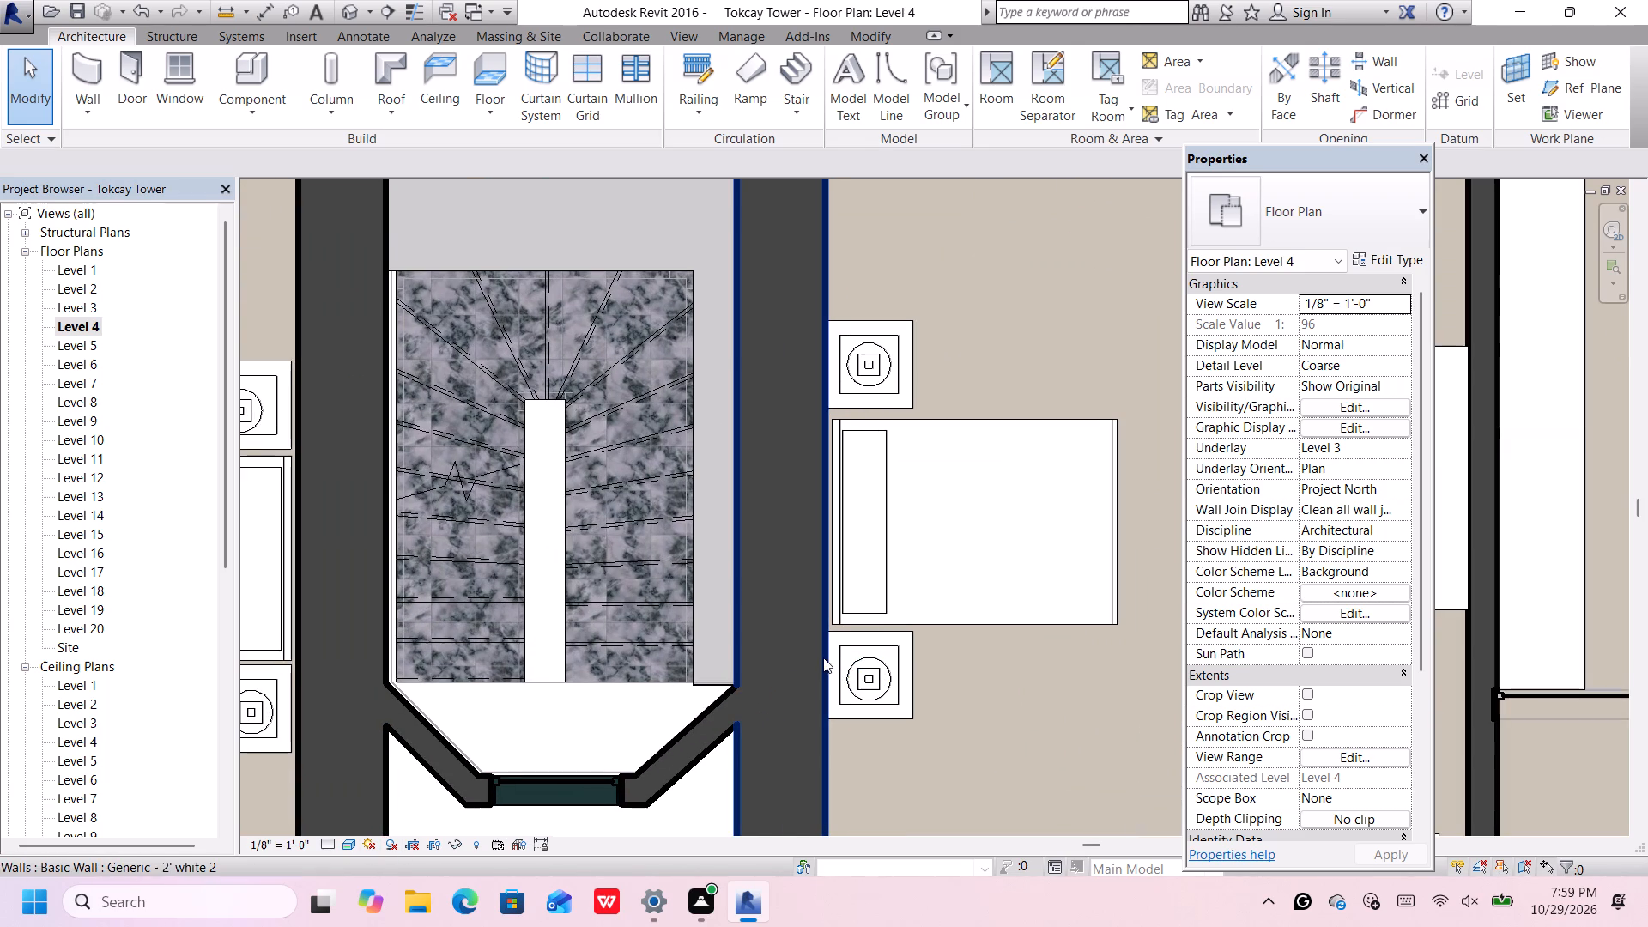
pyautogui.scroll(3, 757, 667)
pyautogui.scroll(-3, 711, 676)
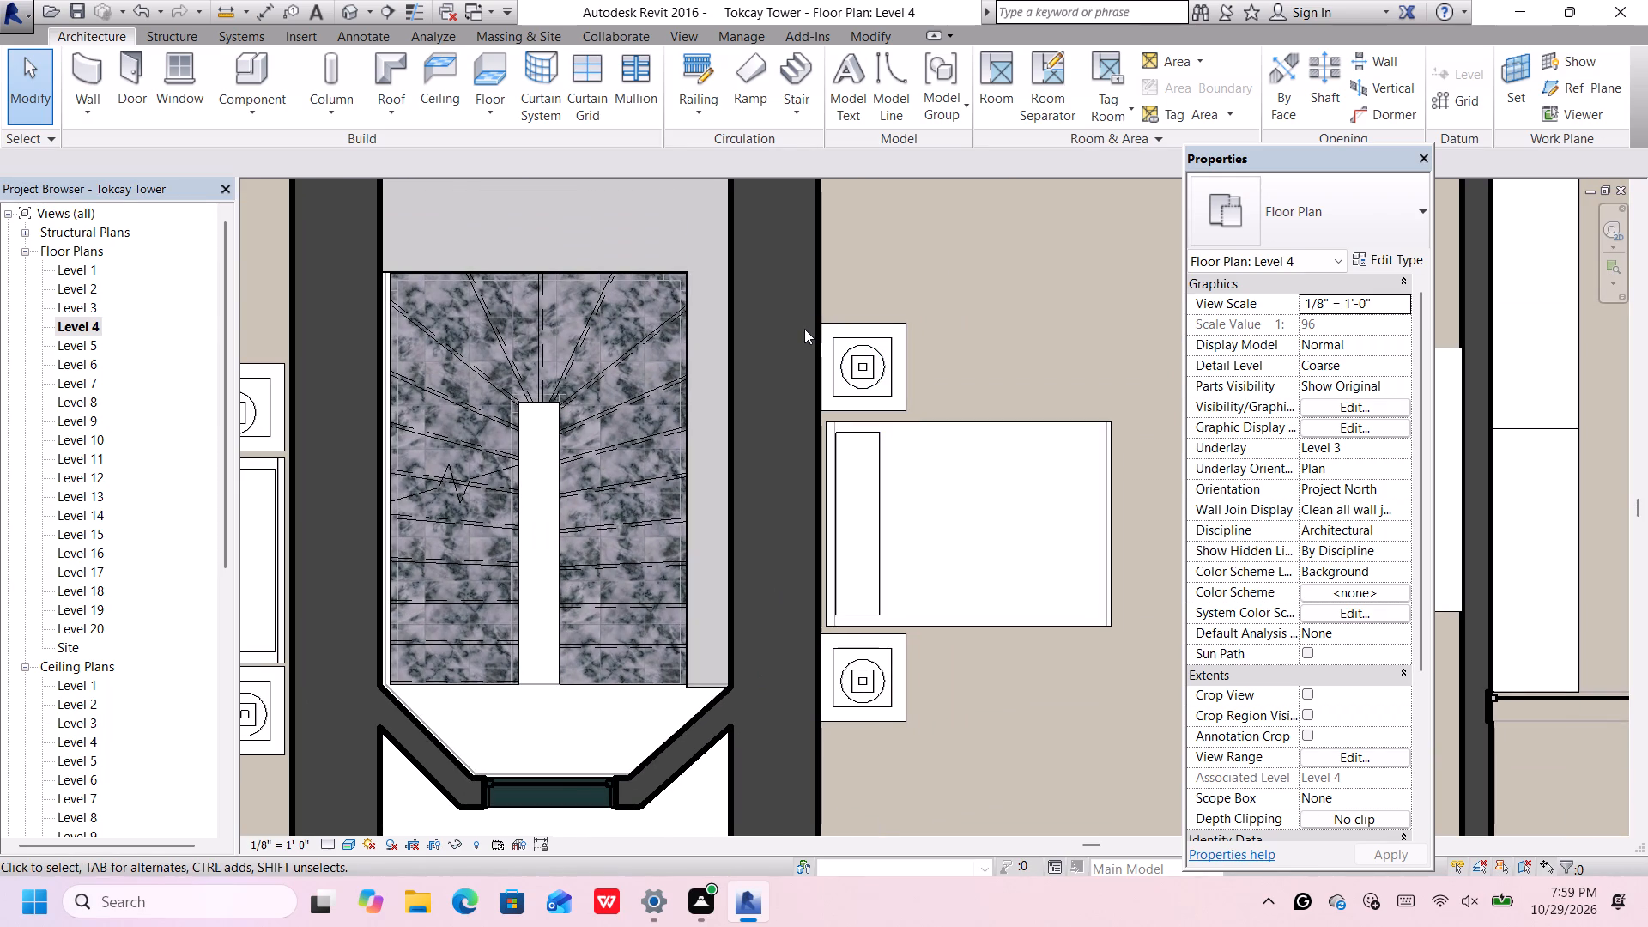
pyautogui.click(487, 70)
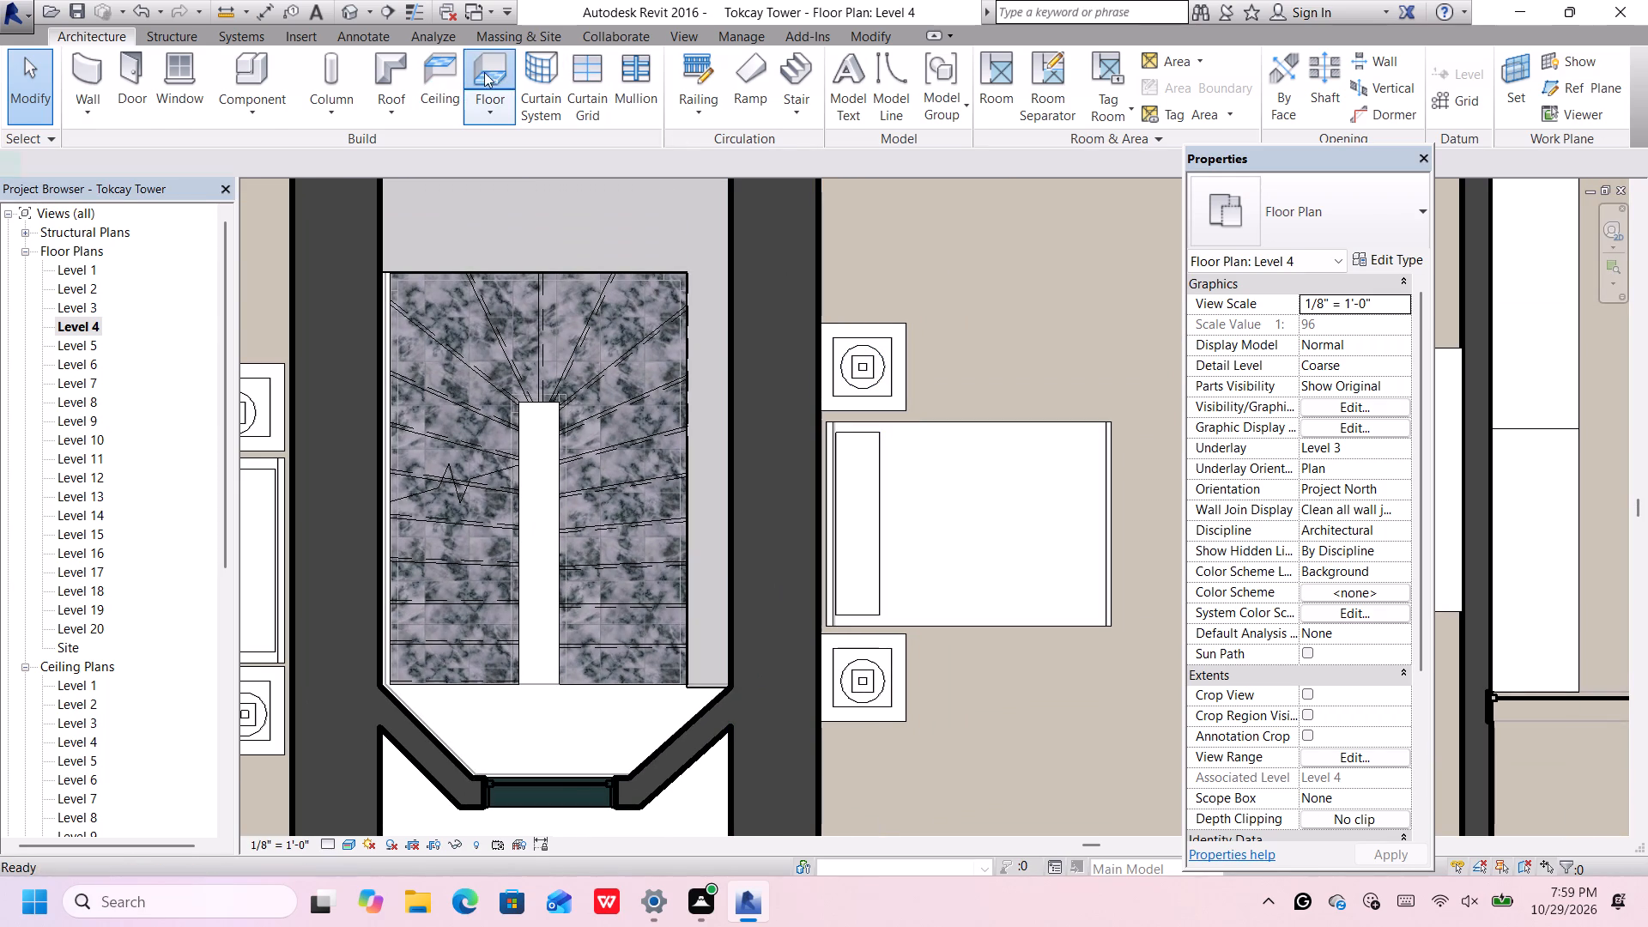
pyautogui.scroll(6, 378, 275)
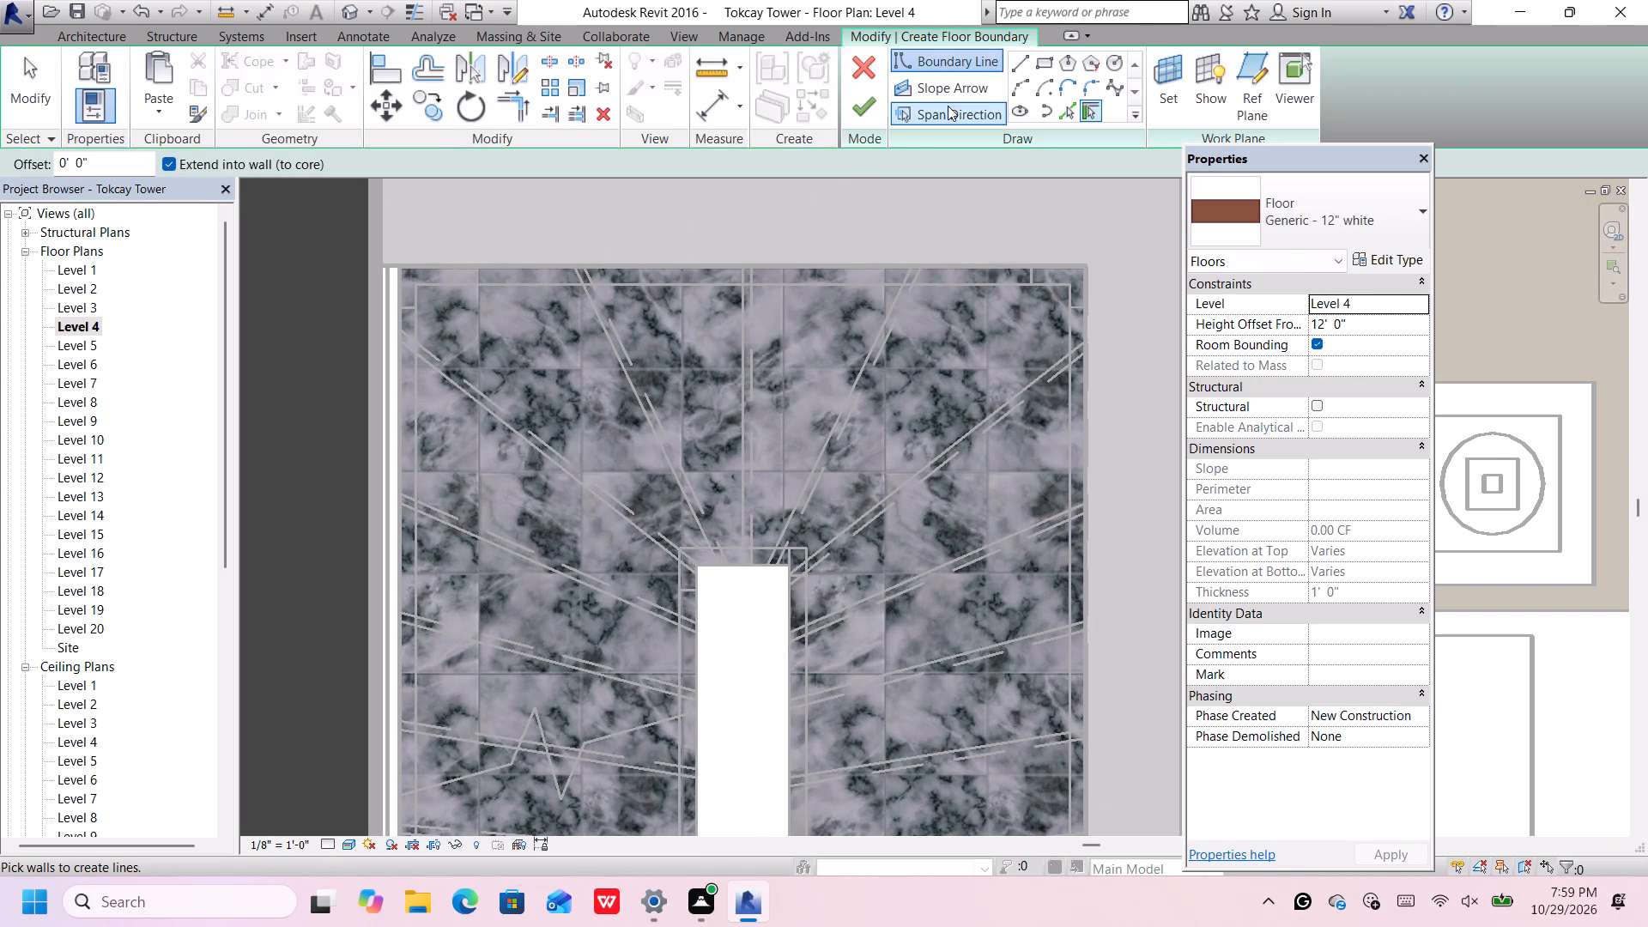
pyautogui.click(1022, 58)
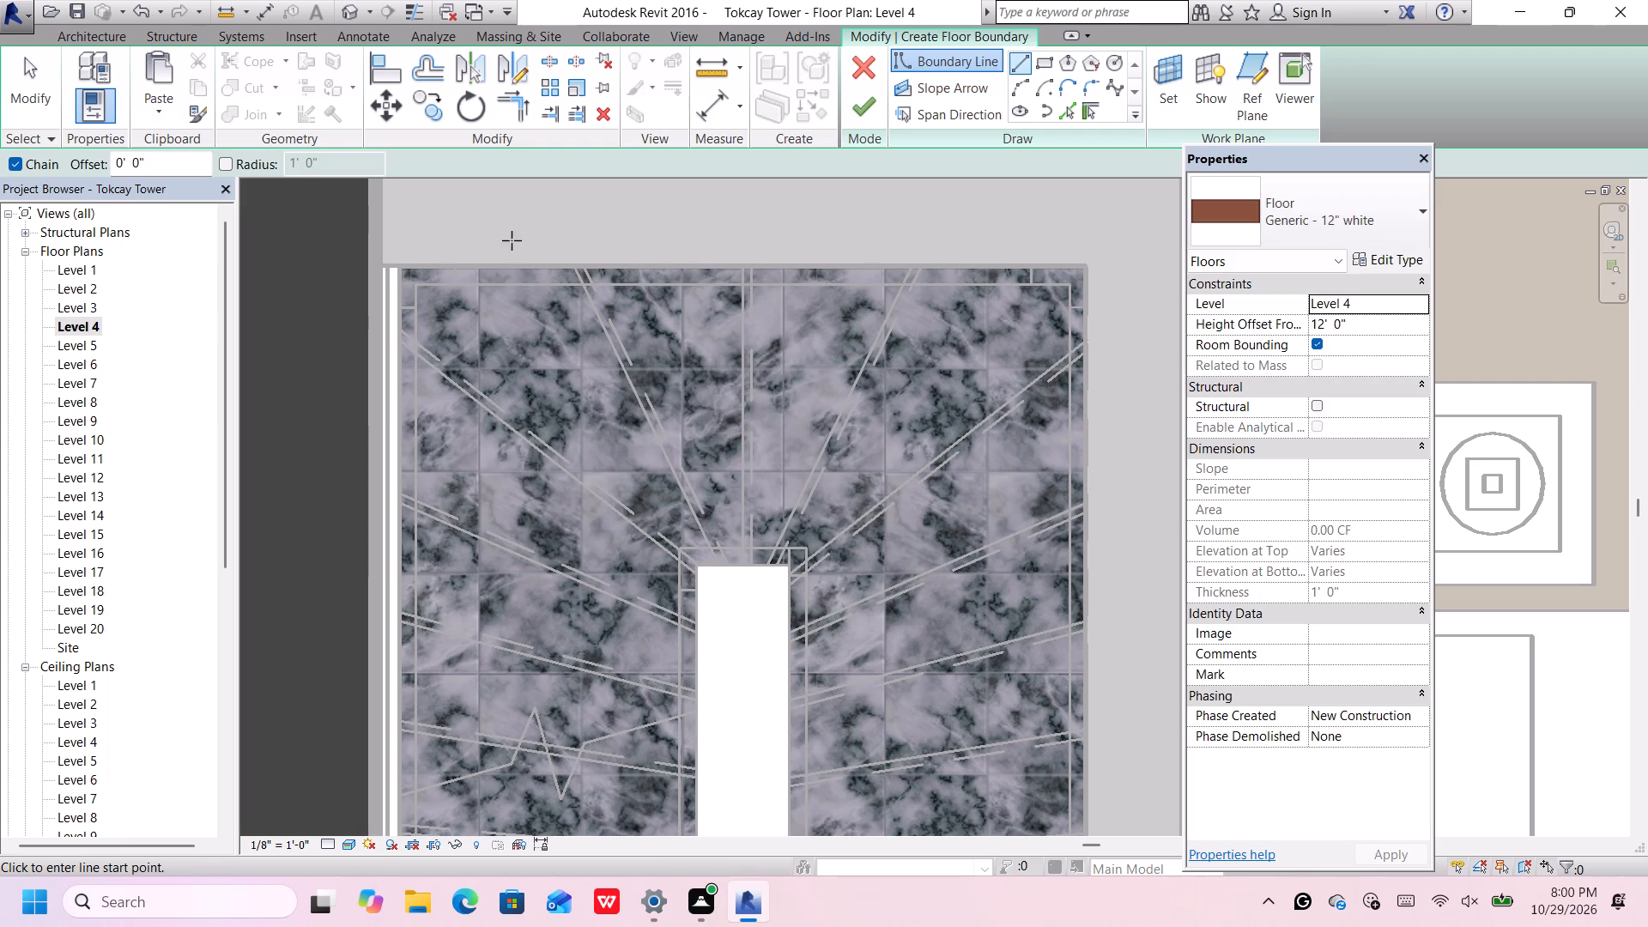
pyautogui.scroll(5, 430, 254)
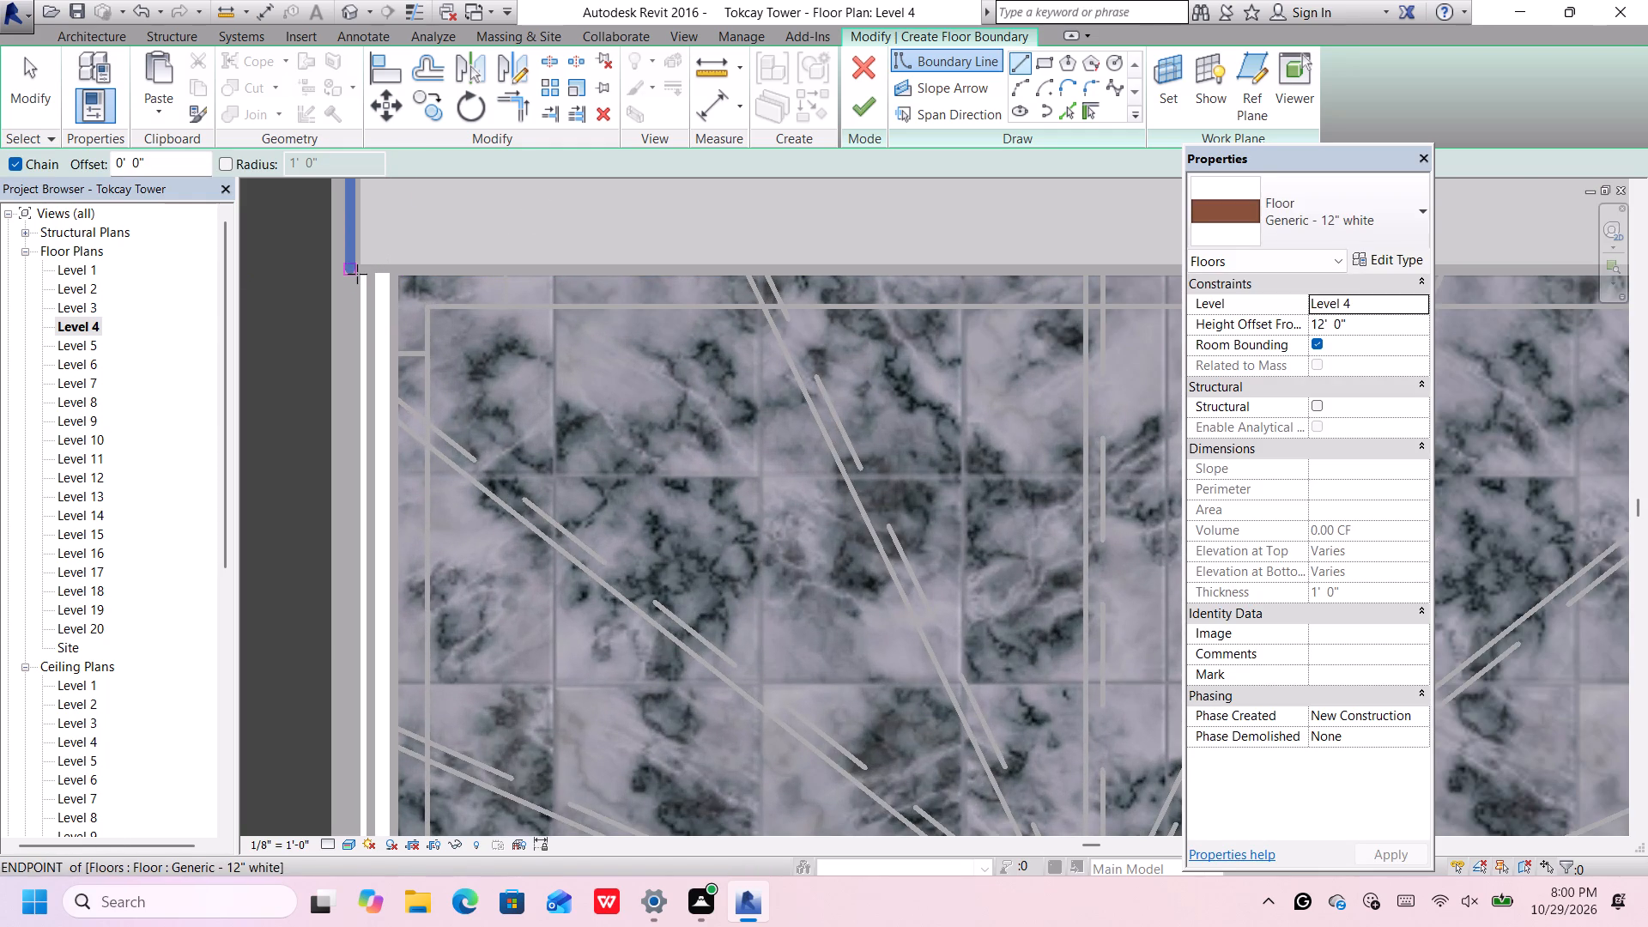
pyautogui.click(357, 270)
pyautogui.click(395, 274)
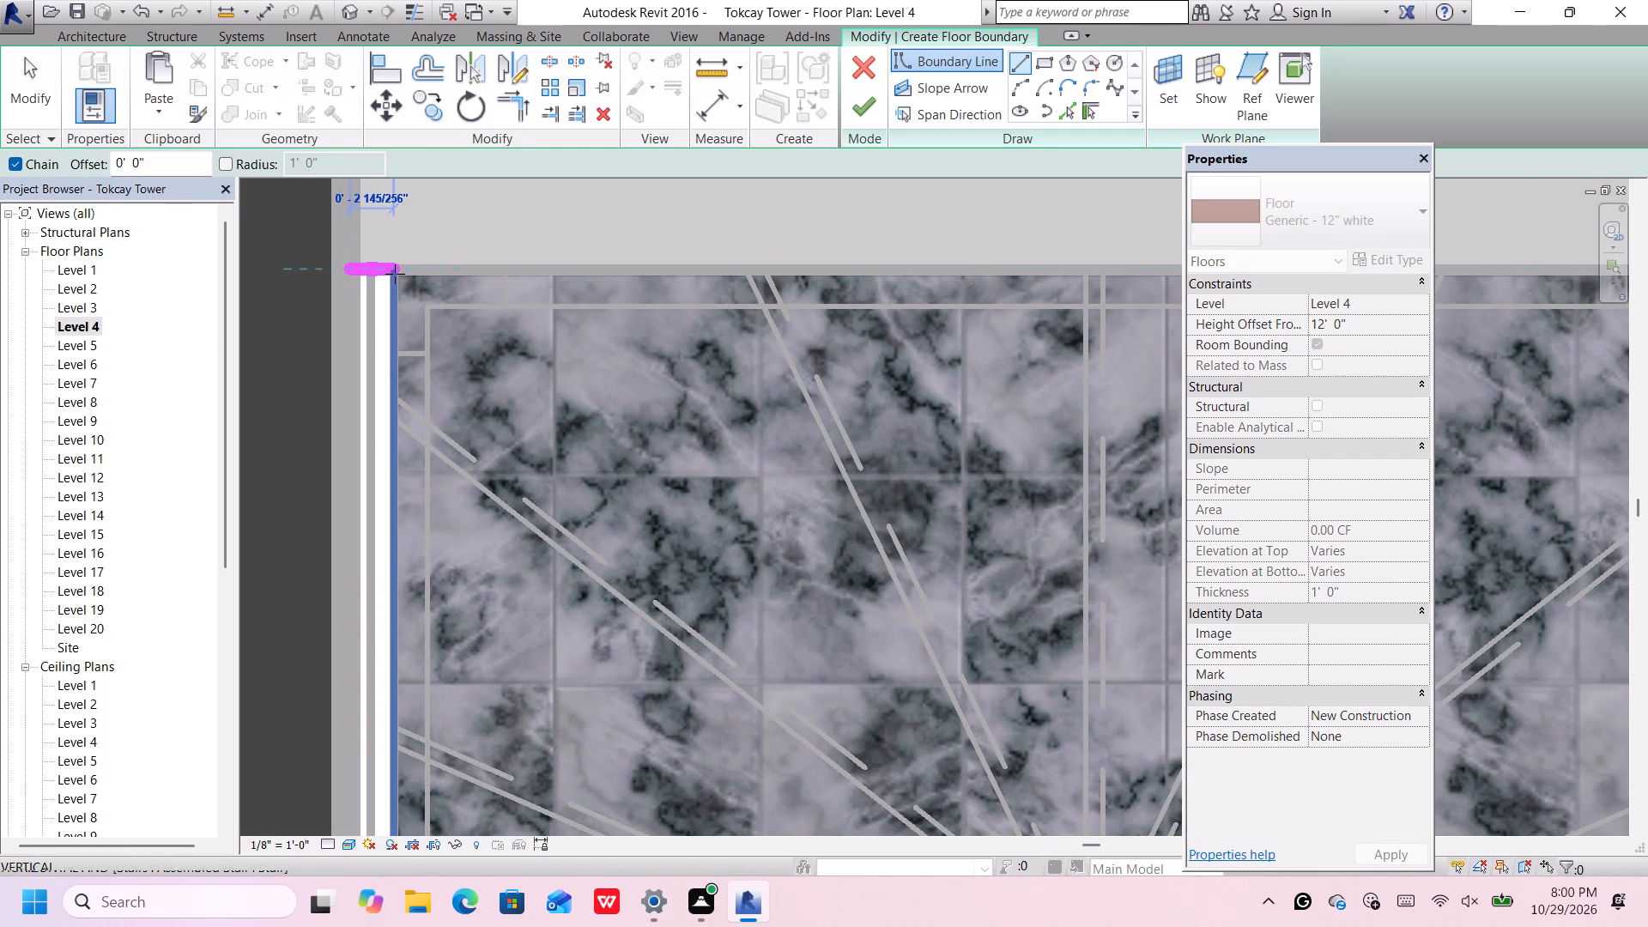
# Continue the floor boundary down the stair's wall side to its lower corner at the window bay.
pyautogui.scroll(-13, 395, 274)
pyautogui.scroll(11, 385, 564)
pyautogui.click(401, 577)
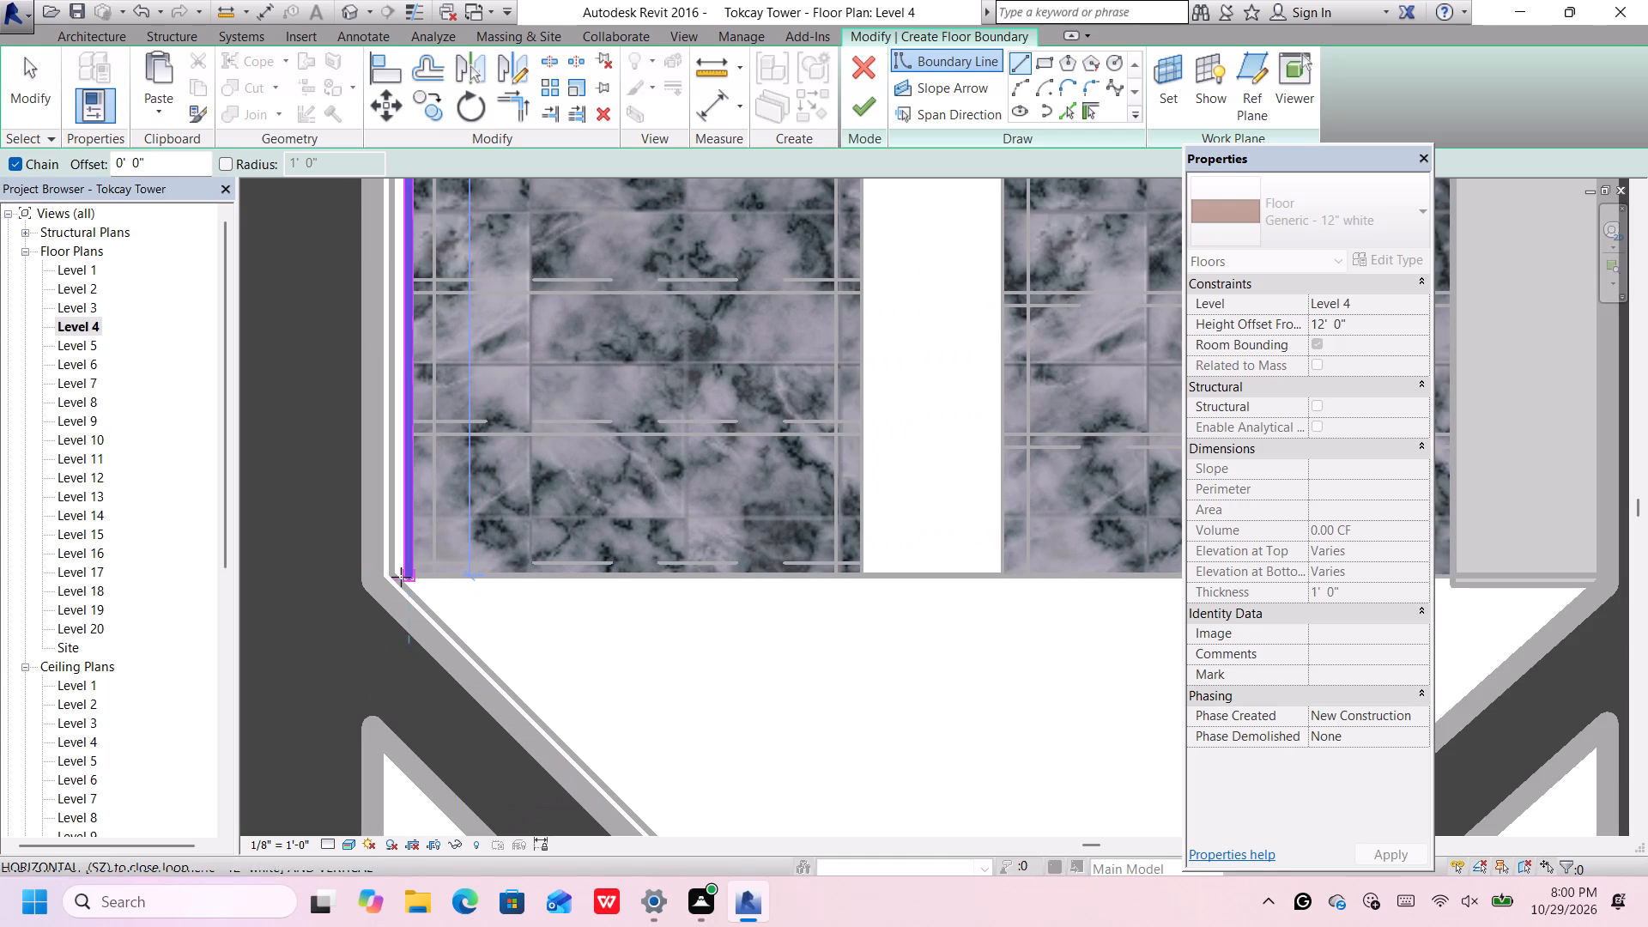
# Continue the floor boundary about 6' 9" along the stair's lower edge, then jog and run about 11" to the opposite shaft wall.
pyautogui.scroll(-6, 401, 577)
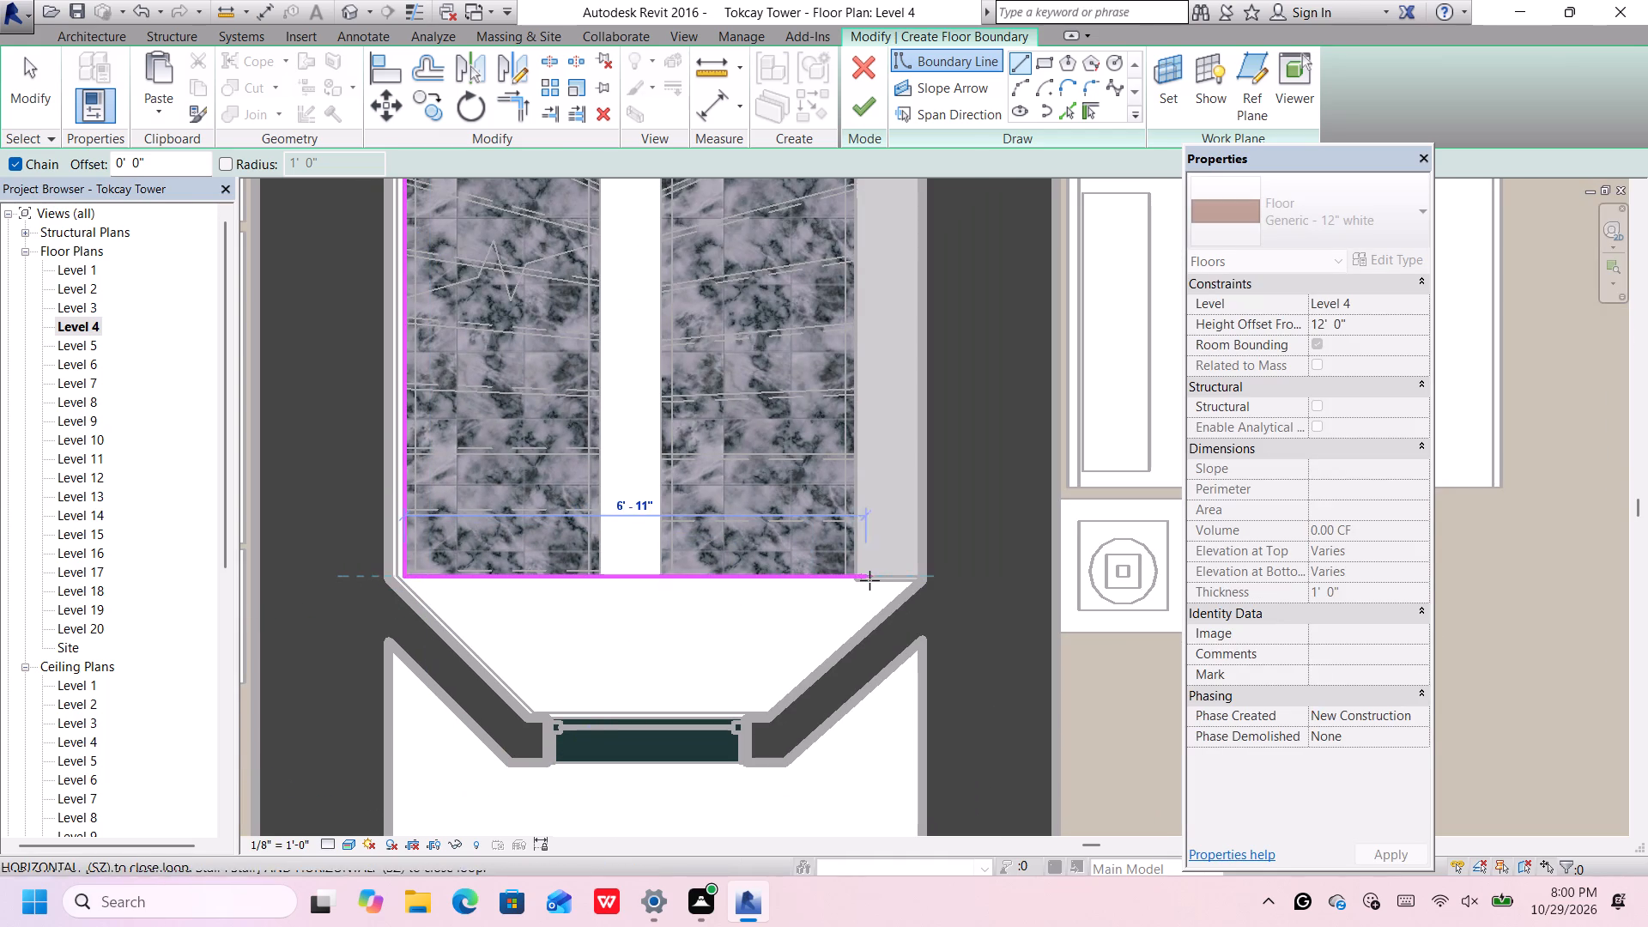
pyautogui.scroll(4, 860, 577)
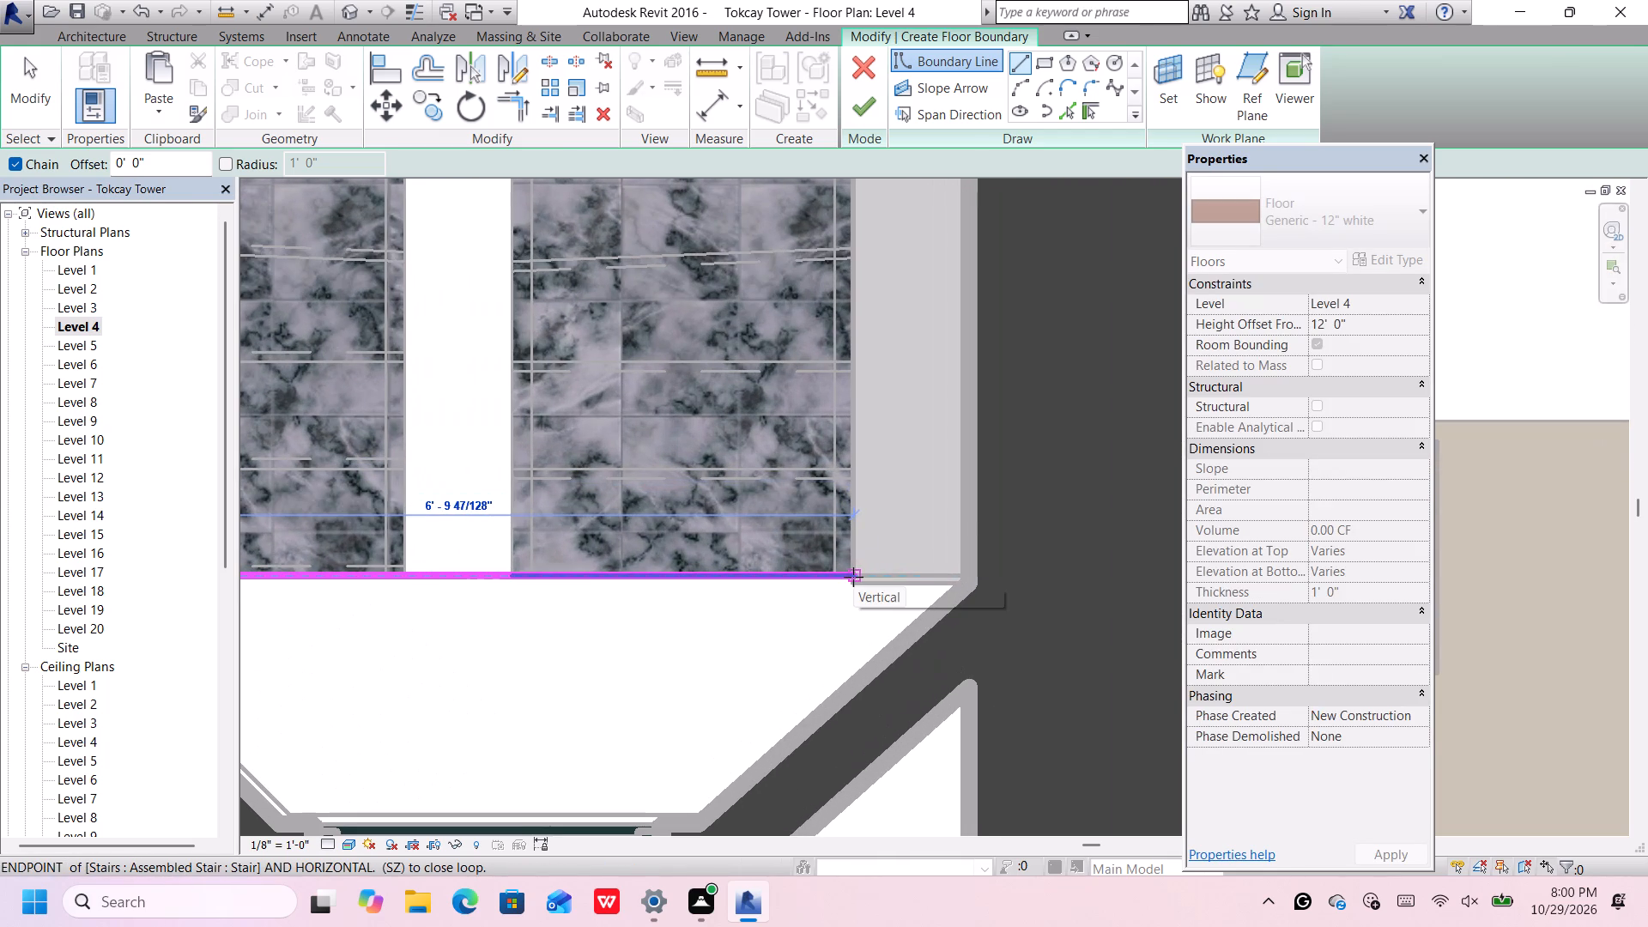
pyautogui.click(853, 577)
pyautogui.click(853, 585)
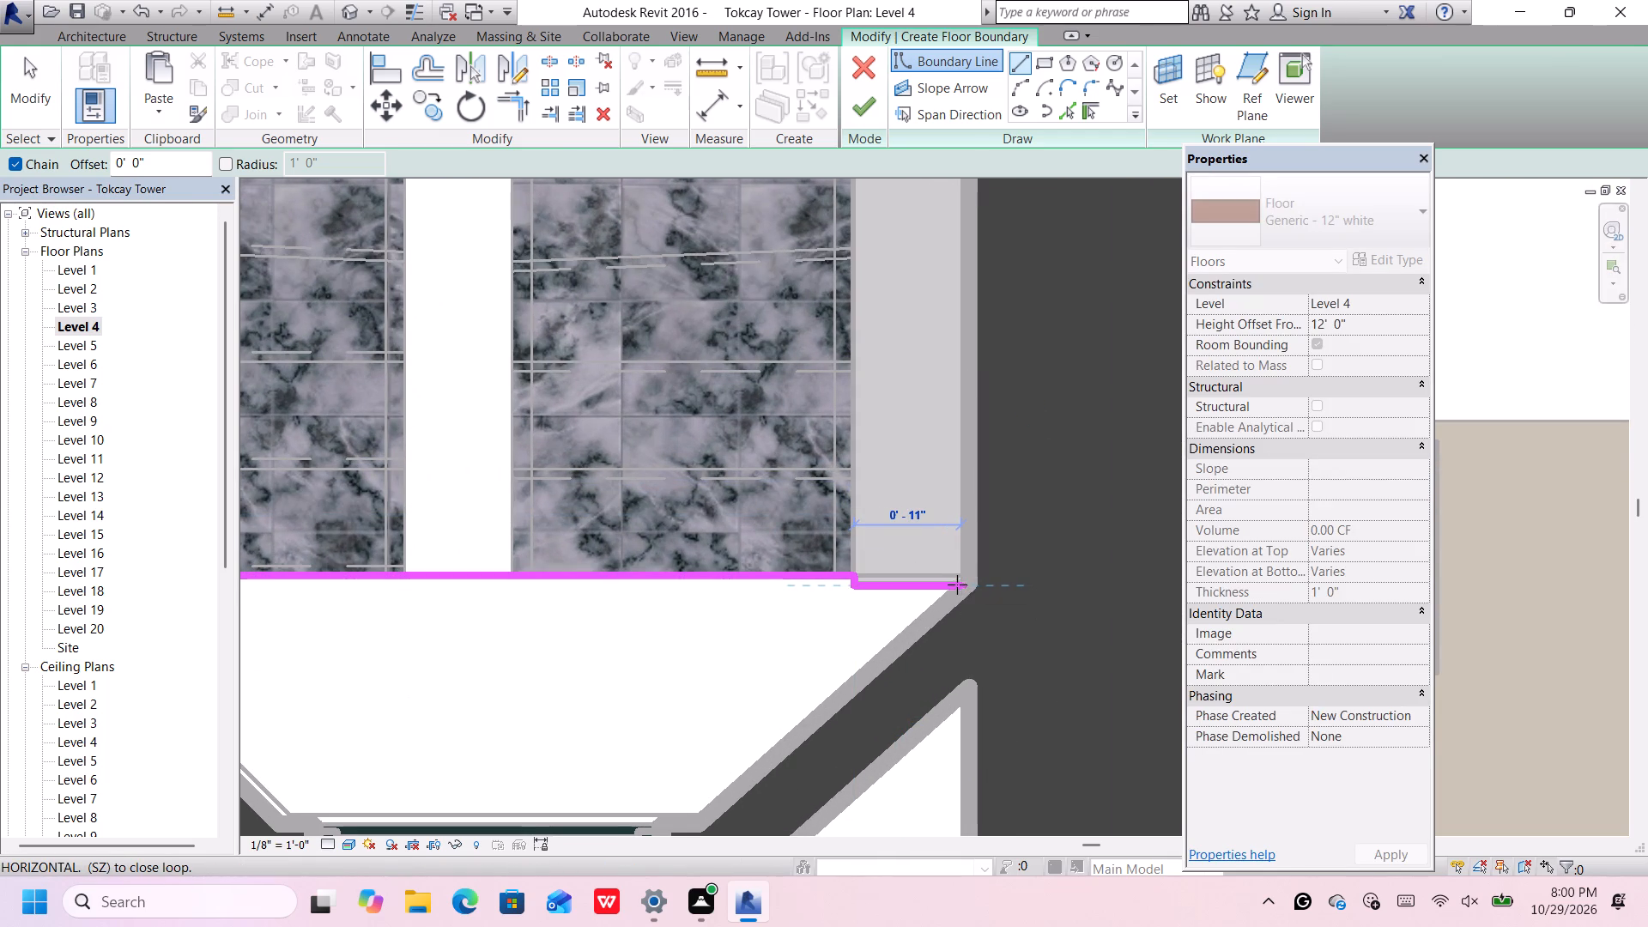
pyautogui.click(957, 585)
# Trace the floor boundary around the window bay: angled wall of about 2' 11", window wall, and opposite angled wall to the shaft corner.
pyautogui.scroll(-5, 950, 586)
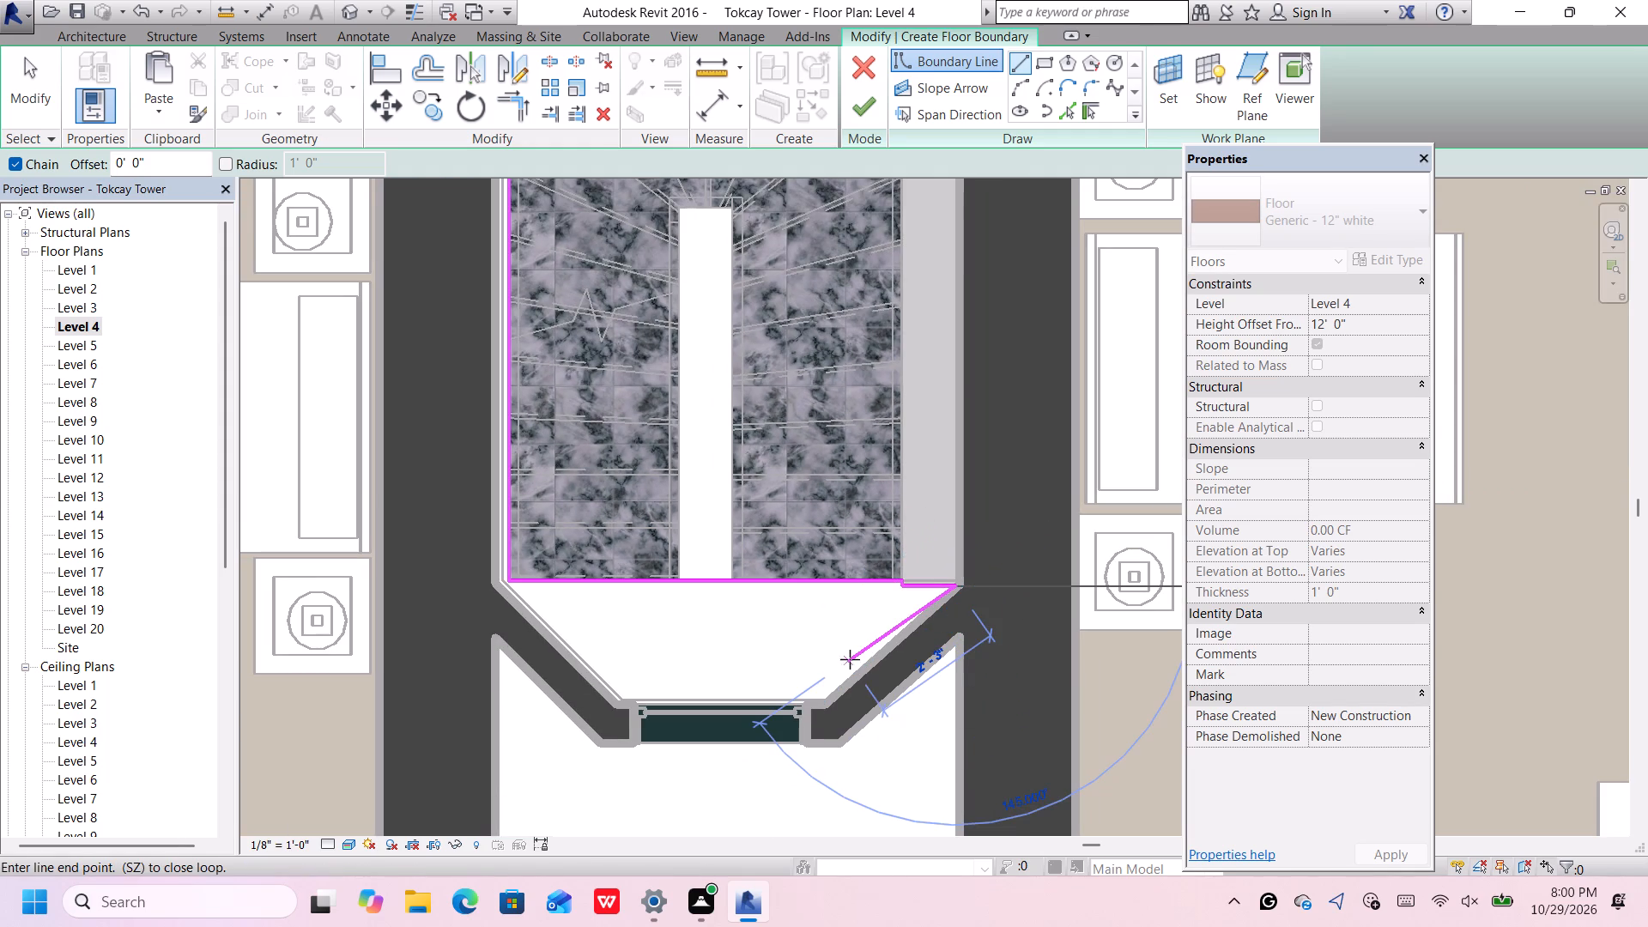
pyautogui.scroll(6, 828, 697)
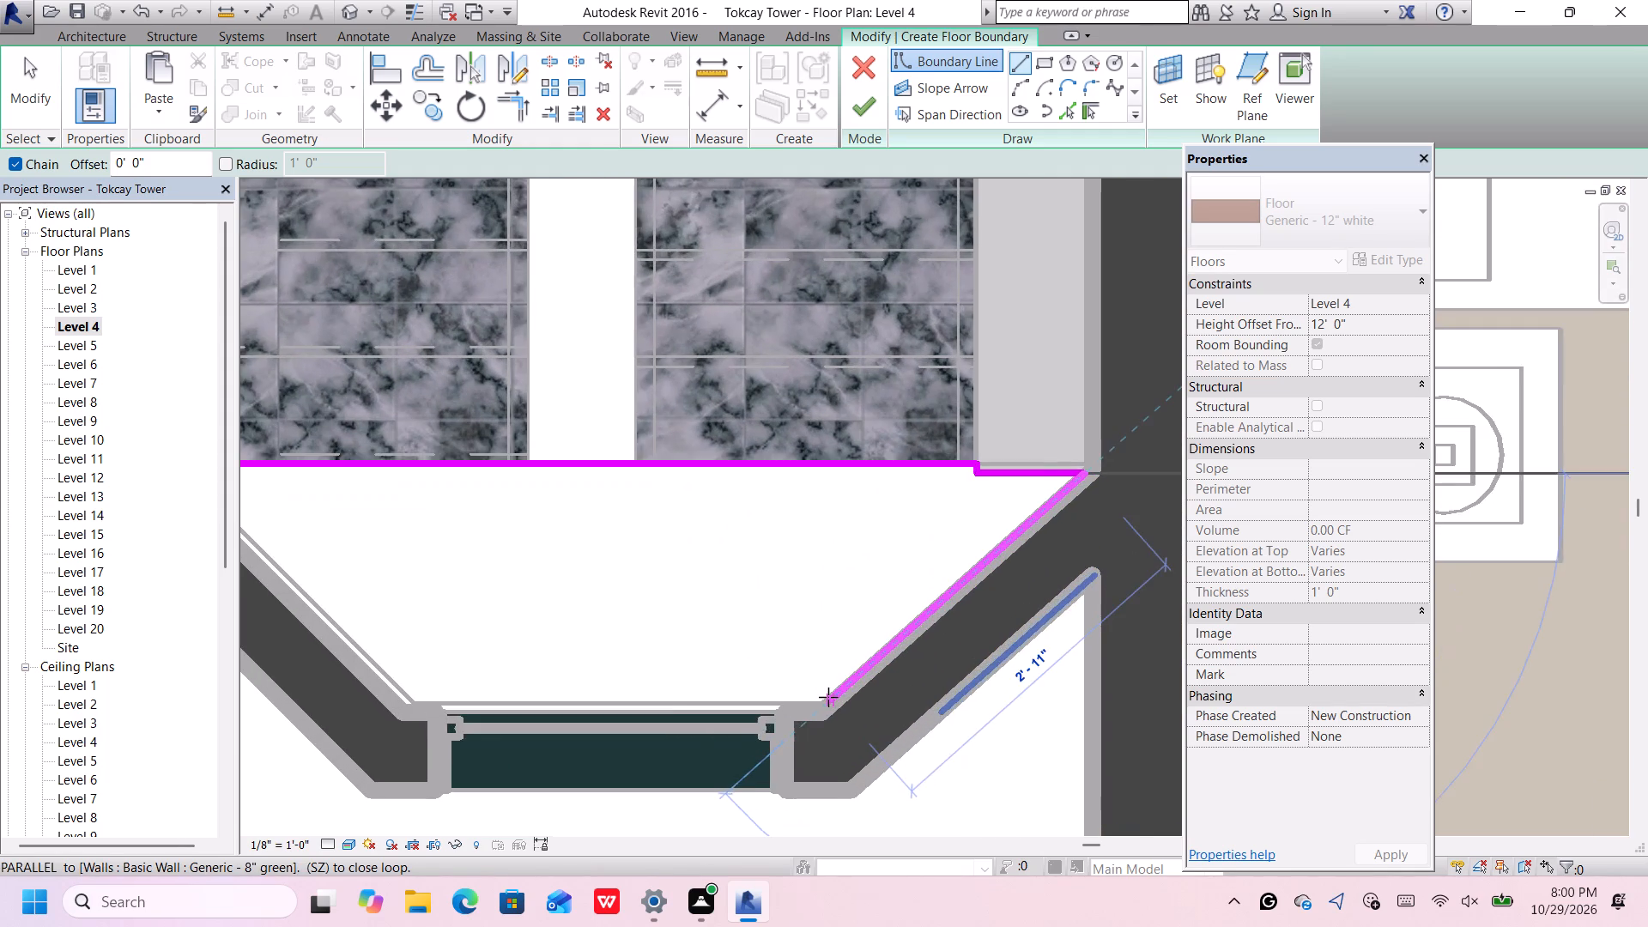
pyautogui.click(821, 701)
pyautogui.scroll(-6, 821, 700)
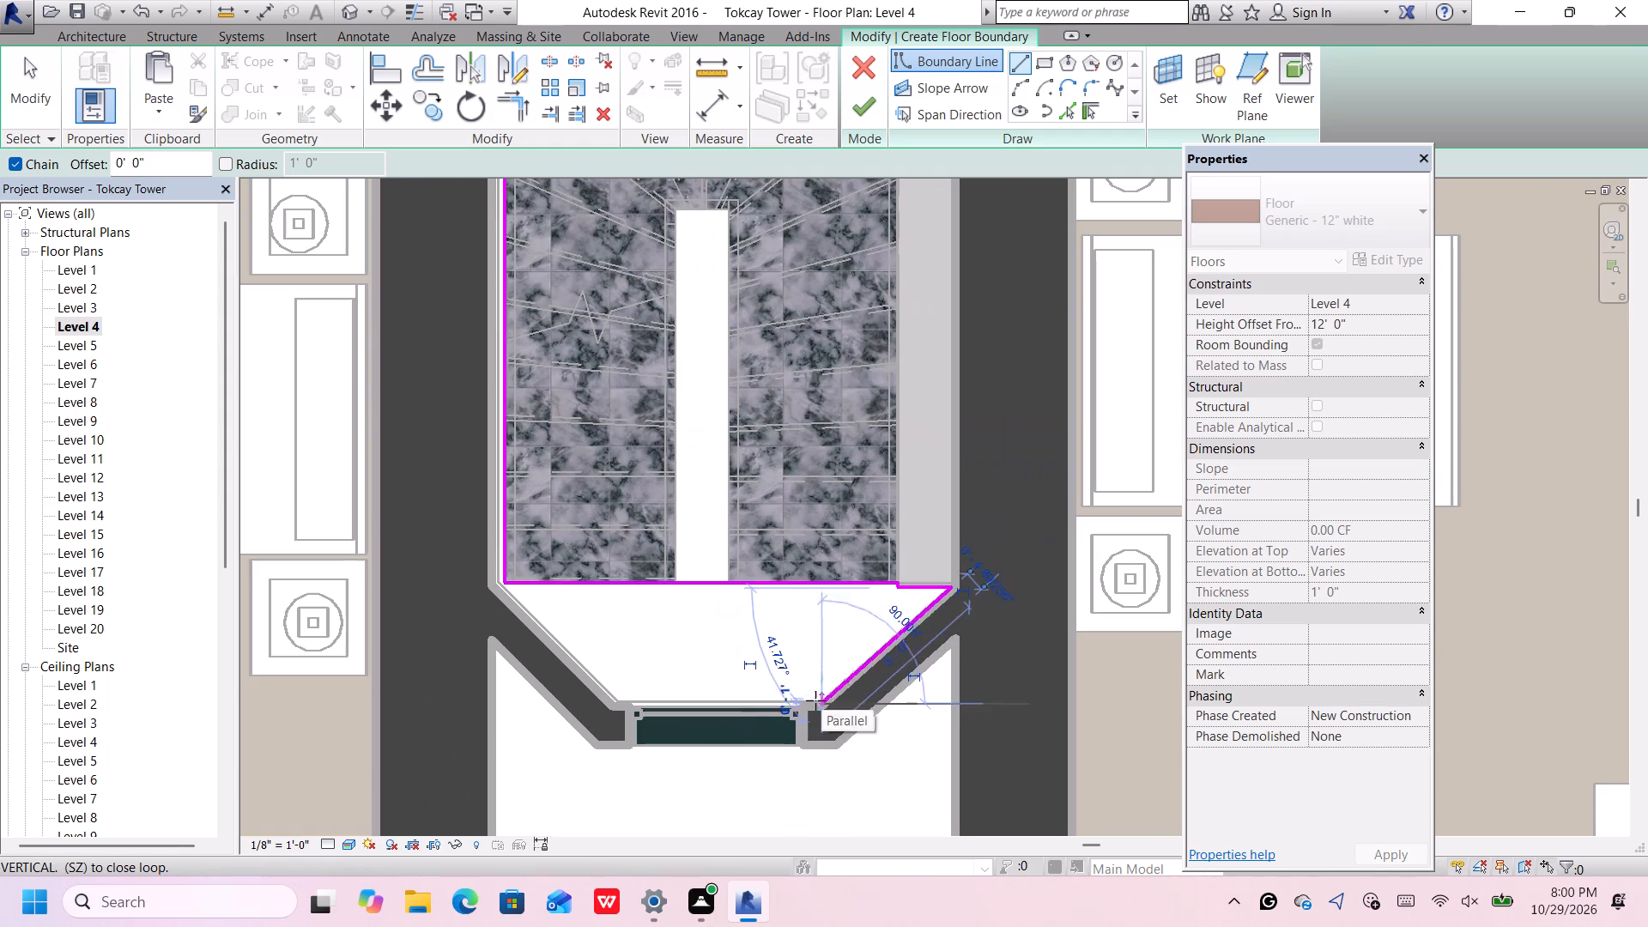
pyautogui.scroll(5, 614, 706)
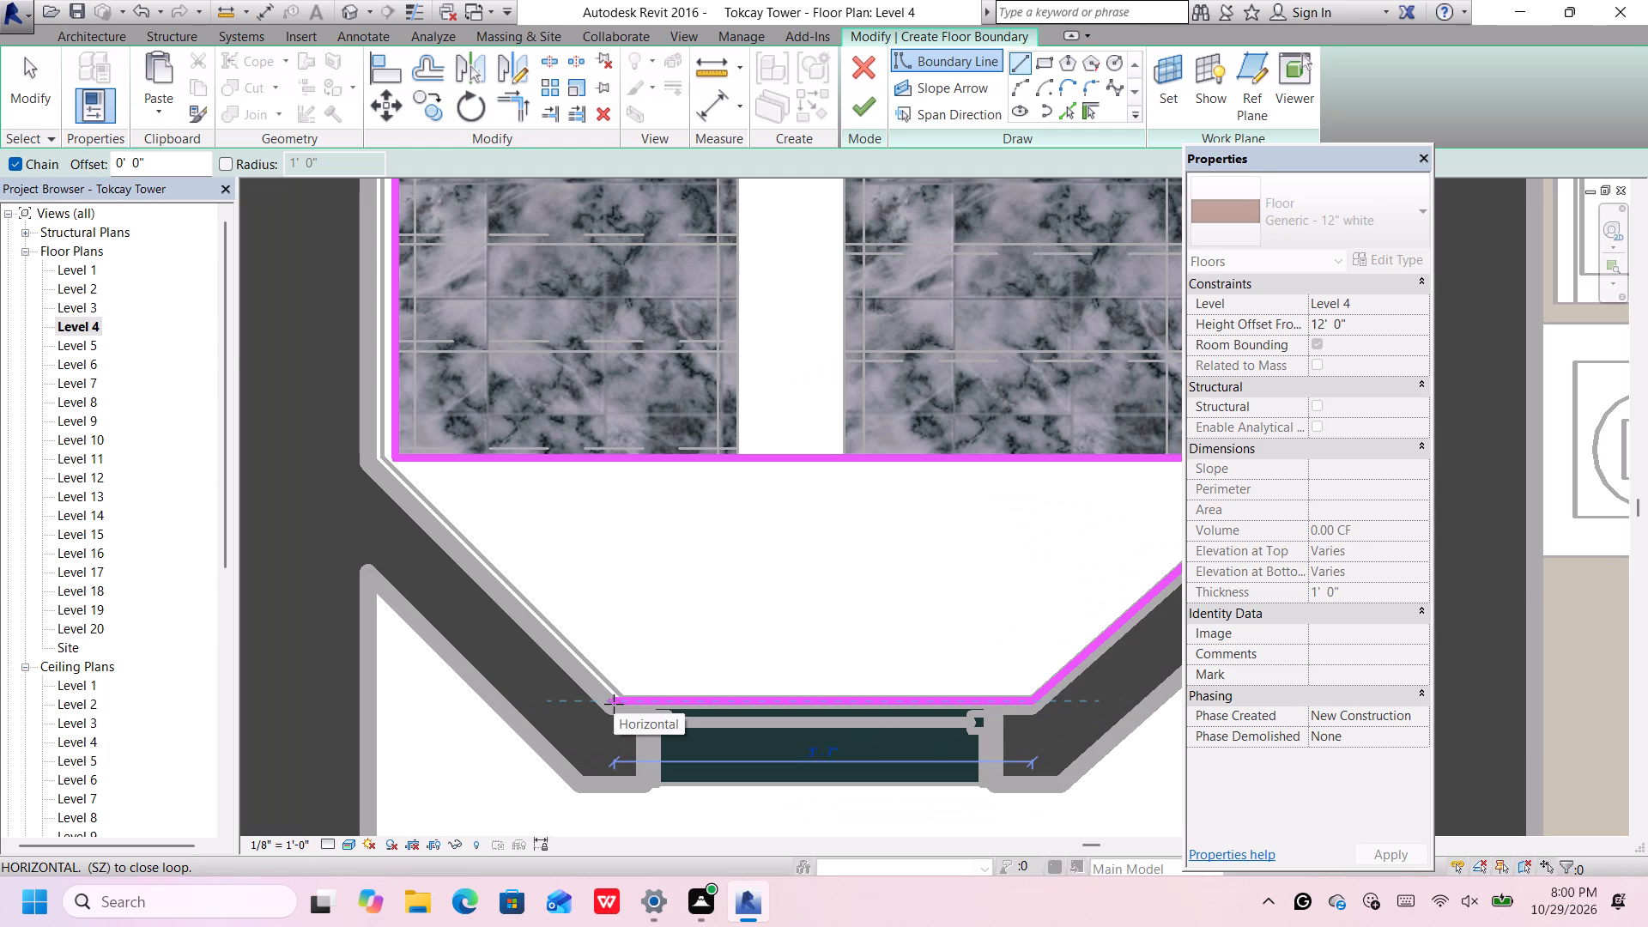
pyautogui.scroll(3, 614, 704)
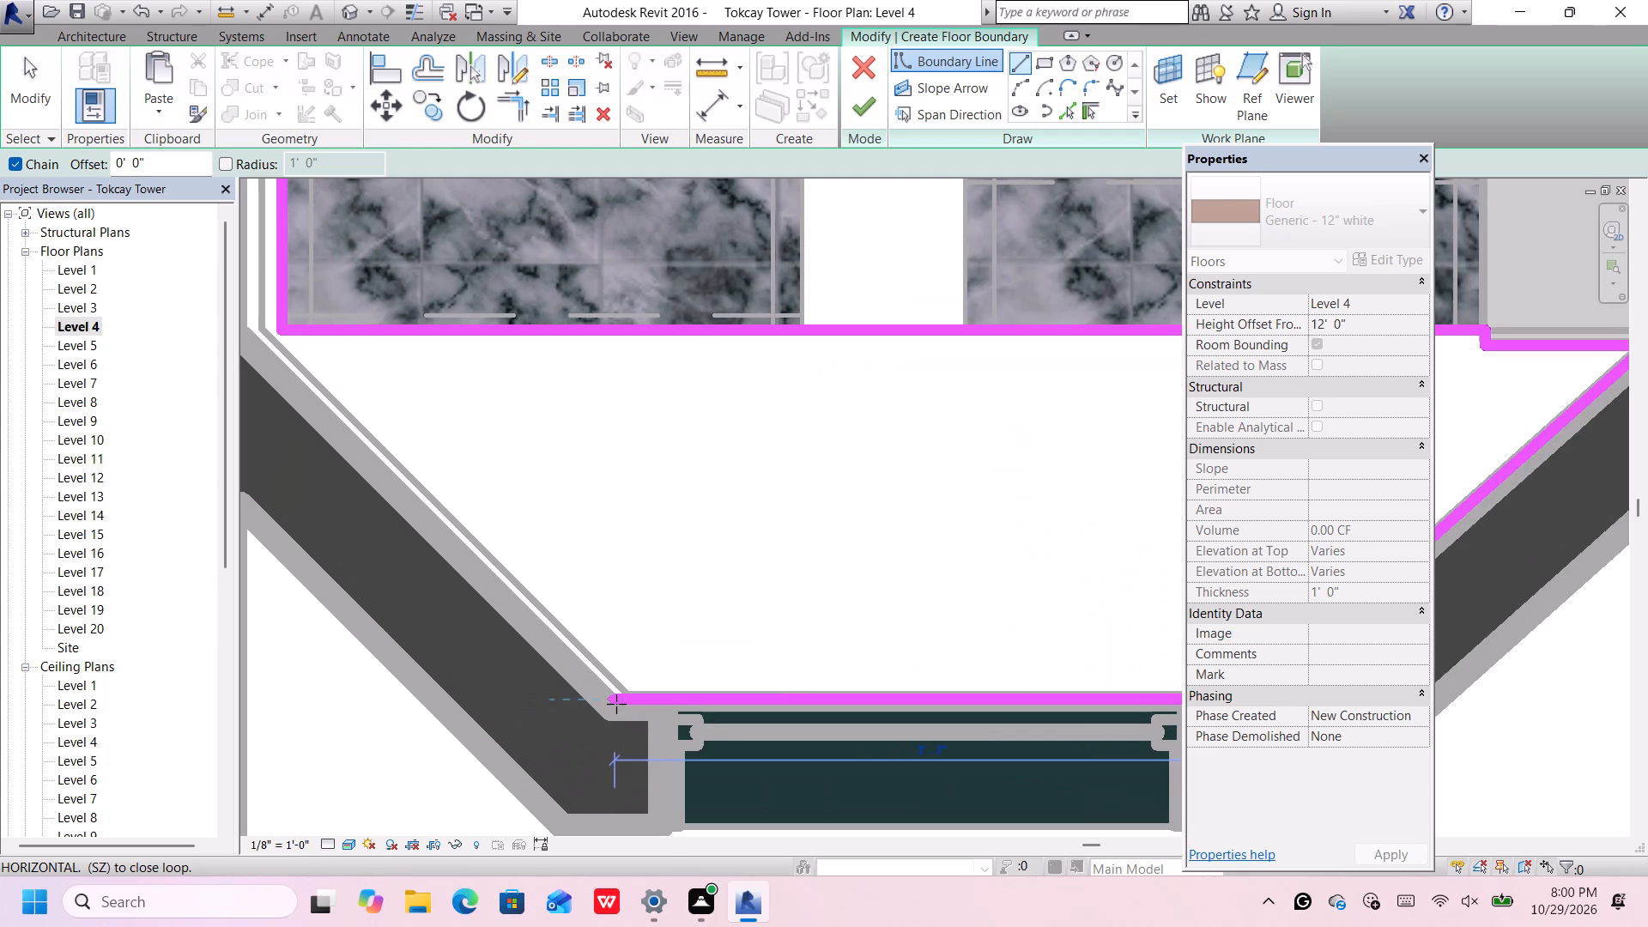
pyautogui.click(618, 704)
pyautogui.scroll(-5, 618, 703)
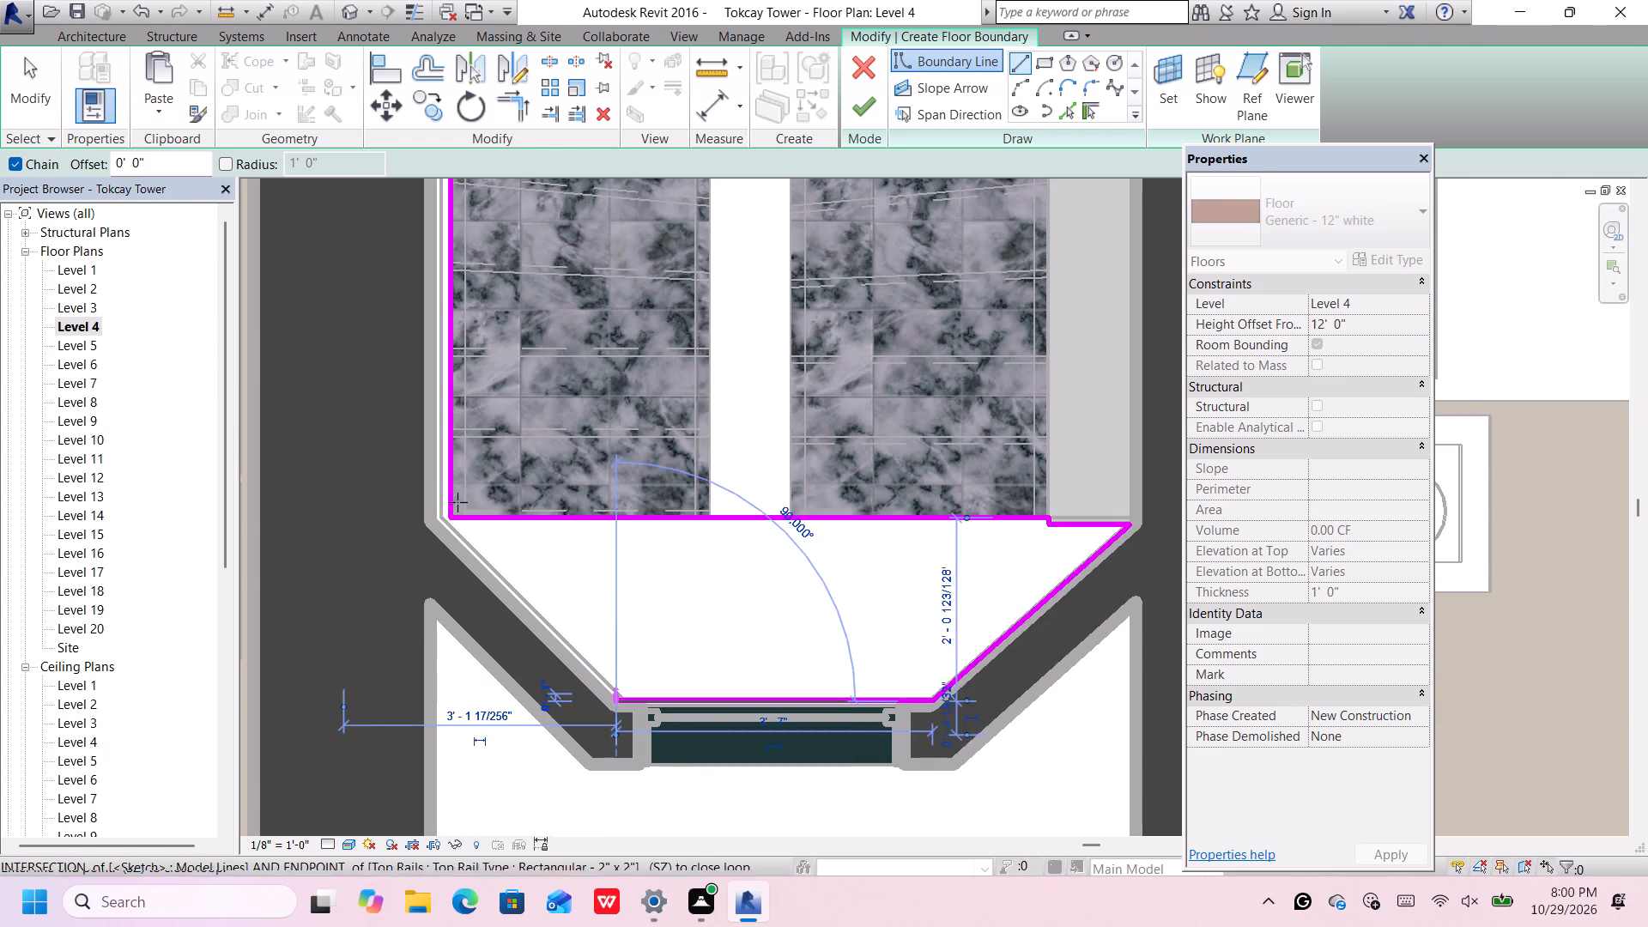
pyautogui.scroll(2, 443, 505)
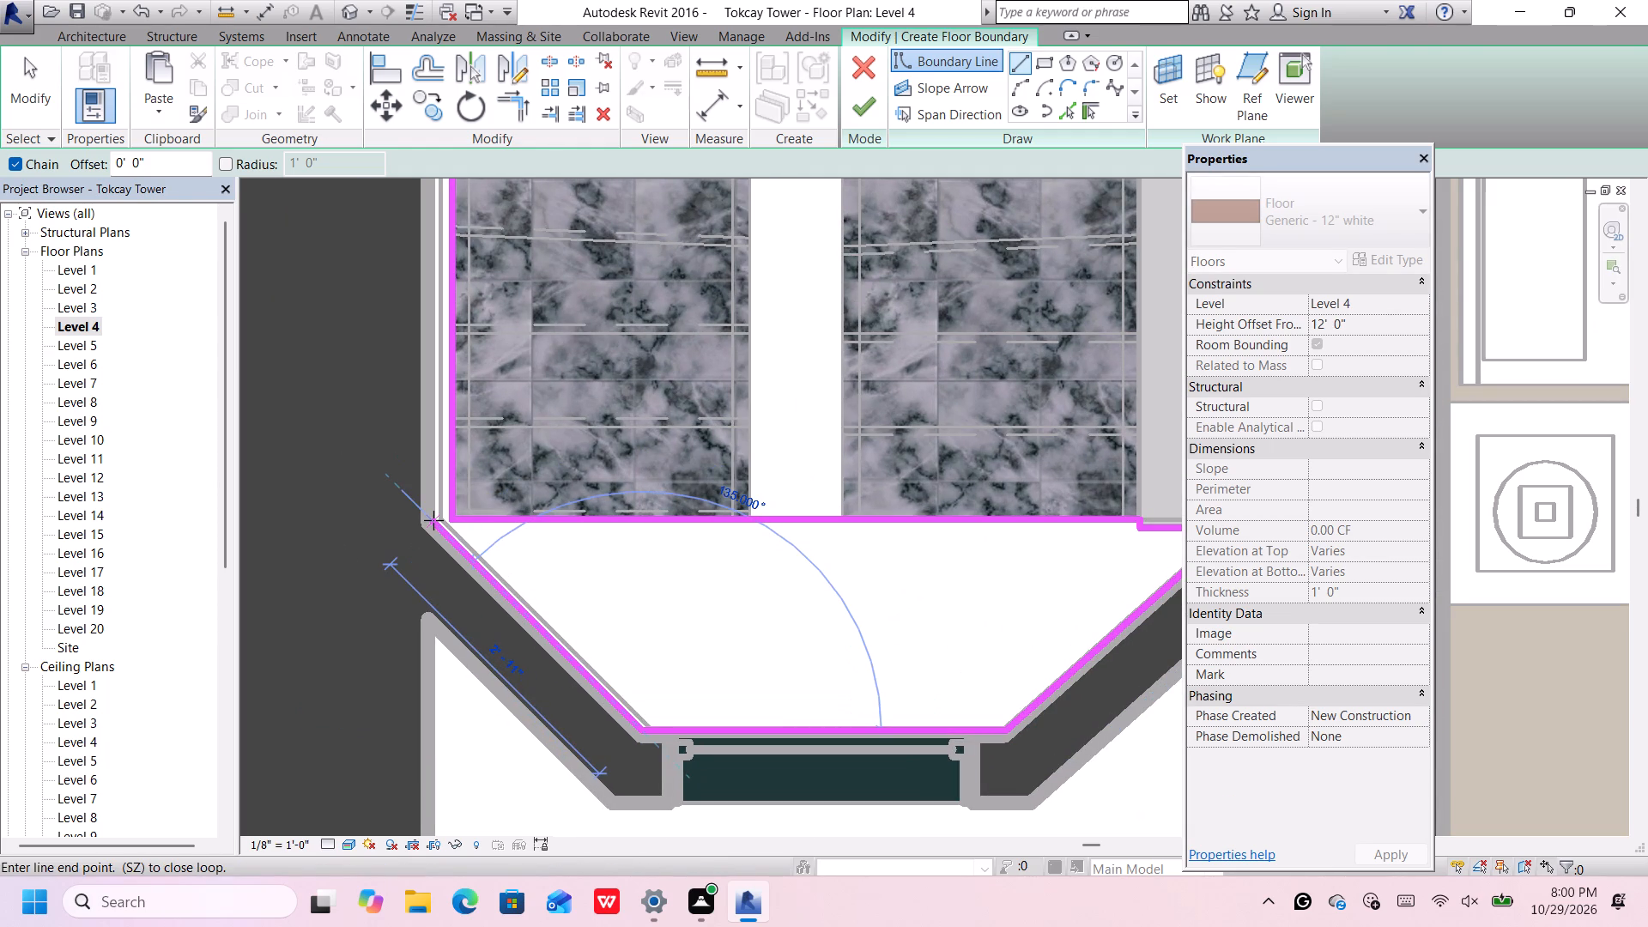
pyautogui.click(433, 520)
# Close the floor boundary along the shaft wall, from the bay corner back to the starting point at the stair's upper corner.
pyautogui.scroll(-11, 433, 520)
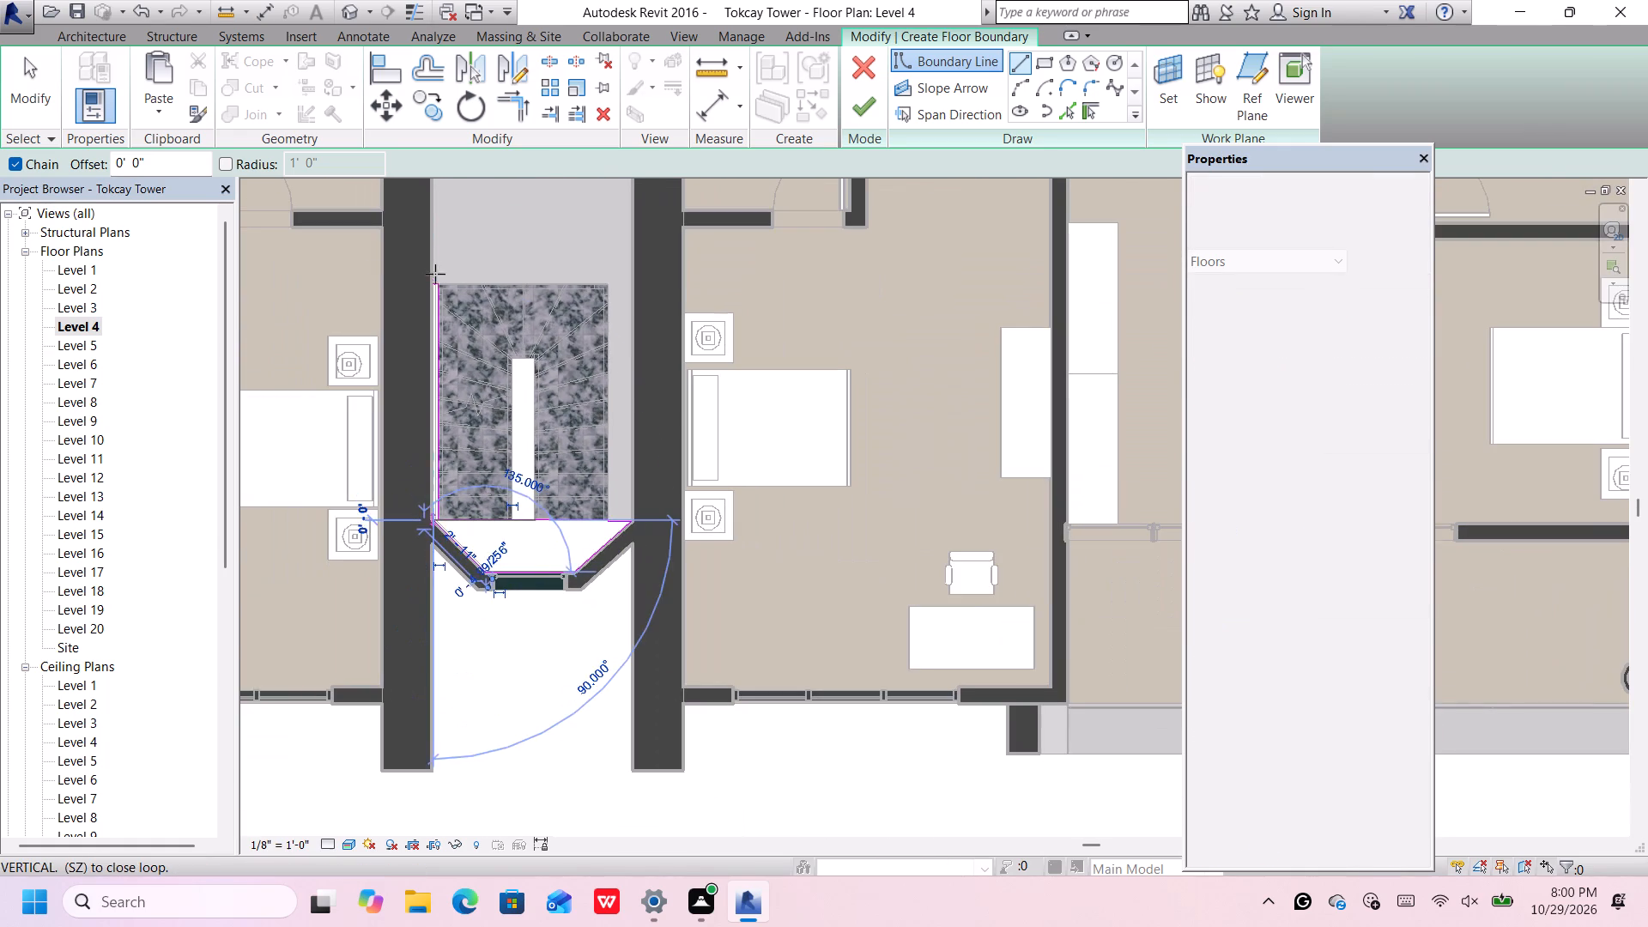
pyautogui.scroll(16, 437, 272)
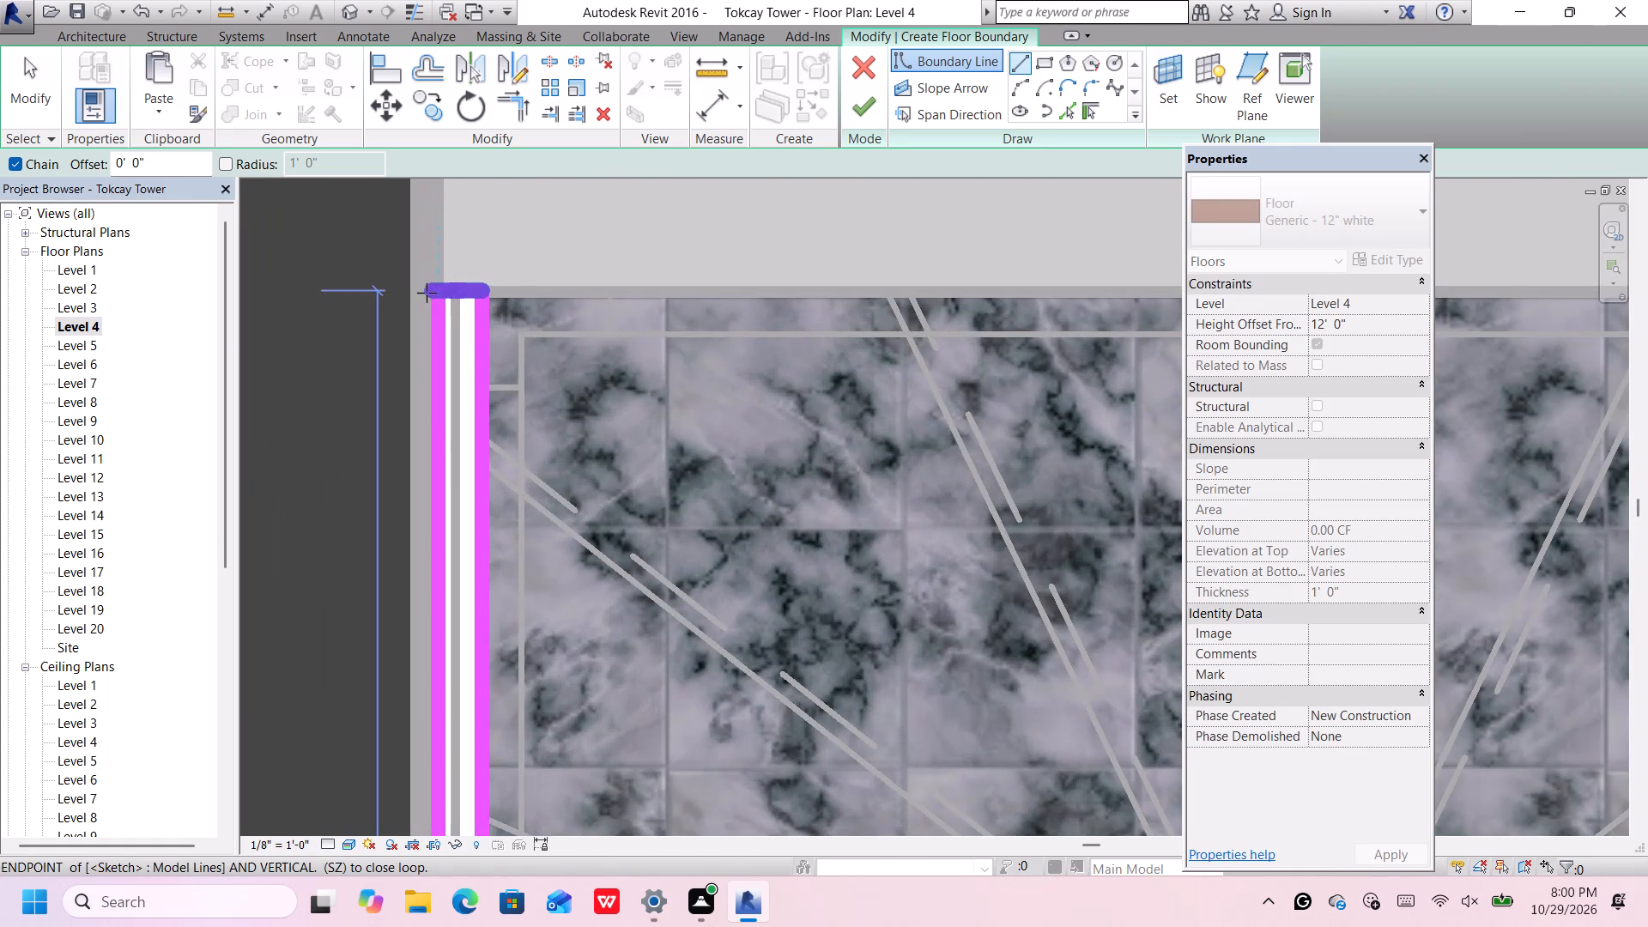
pyautogui.scroll(6, 431, 291)
pyautogui.click(432, 289)
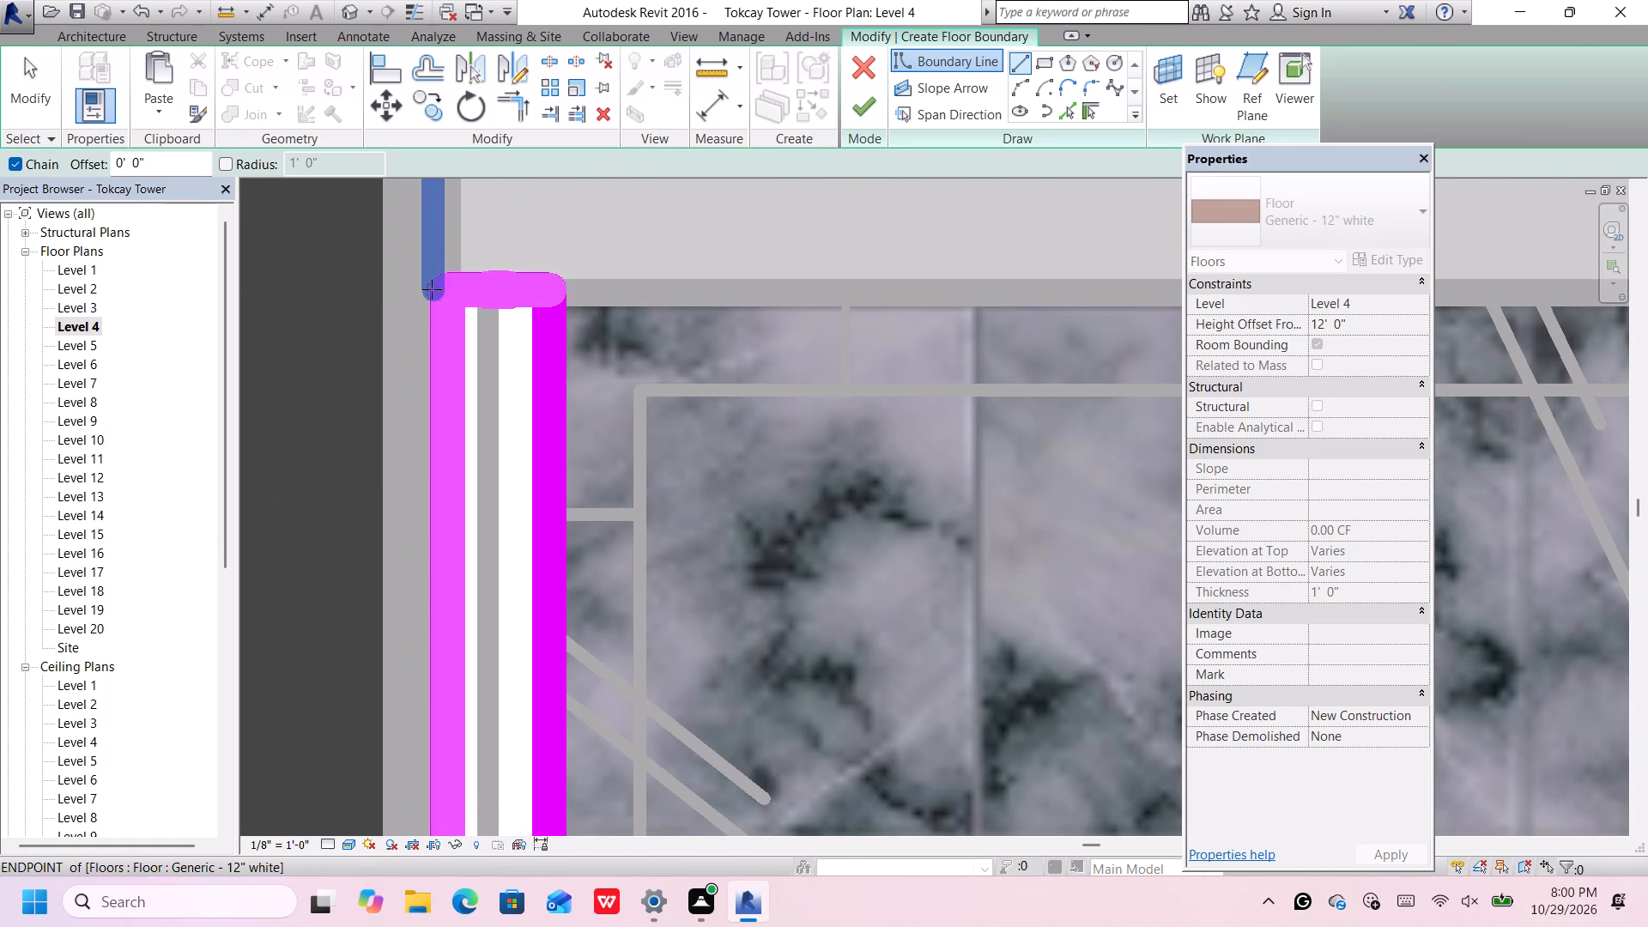
# Set the new floor's level to Level 3 and finish its sketch.
pyautogui.scroll(-20, 470, 304)
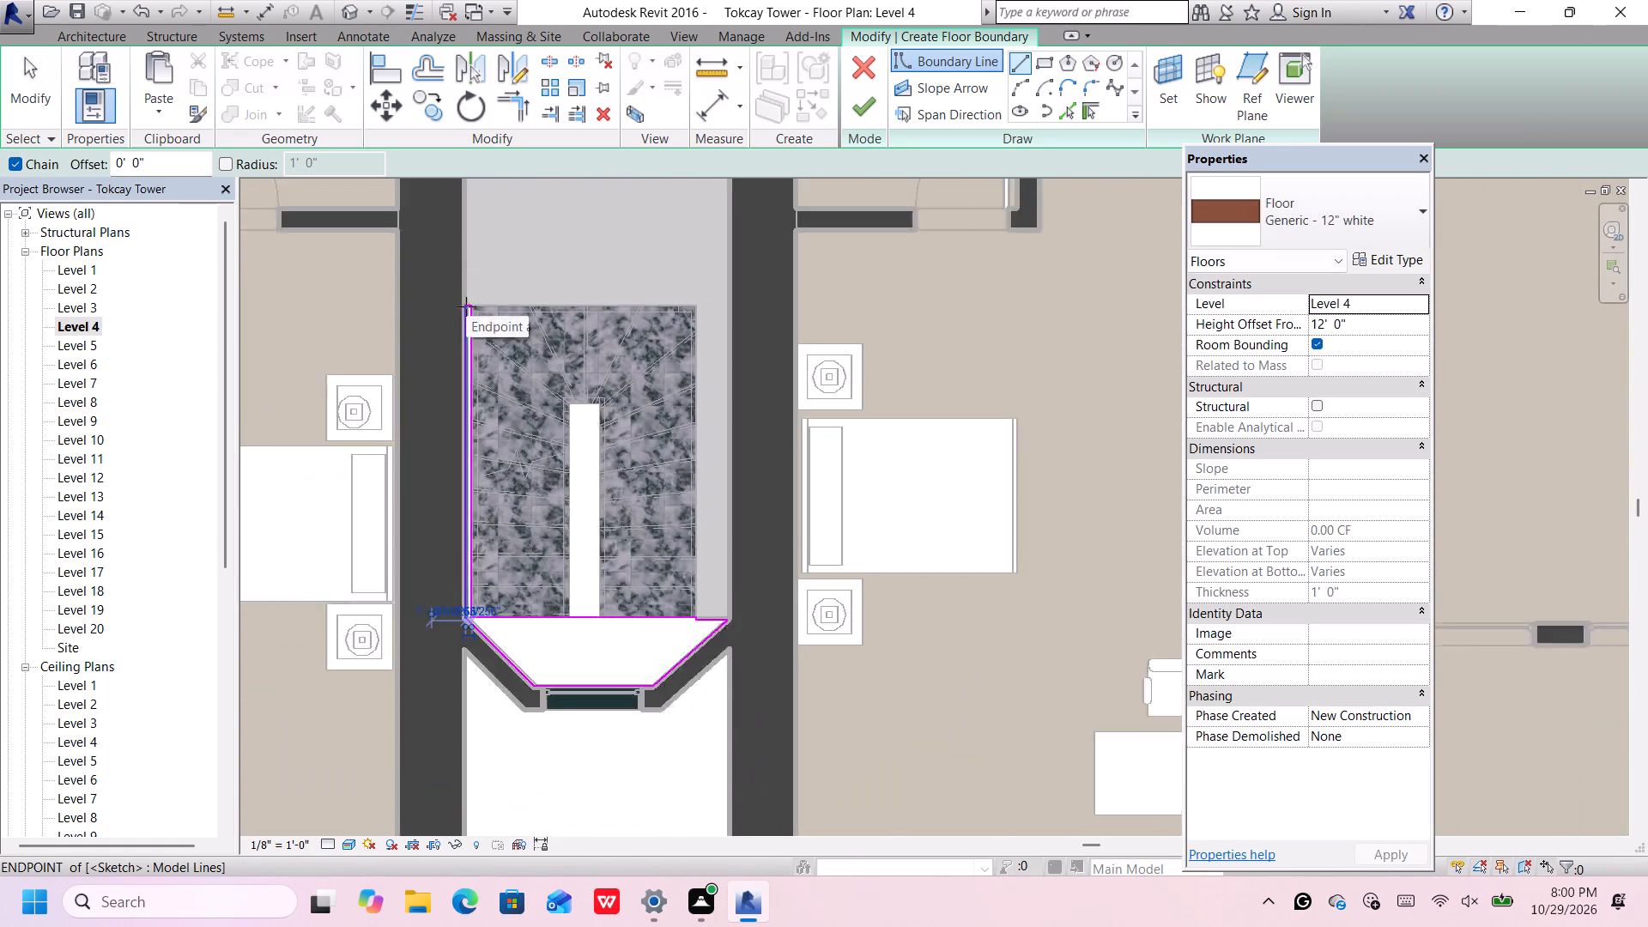
pyautogui.scroll(-1, 466, 306)
pyautogui.click(1424, 305)
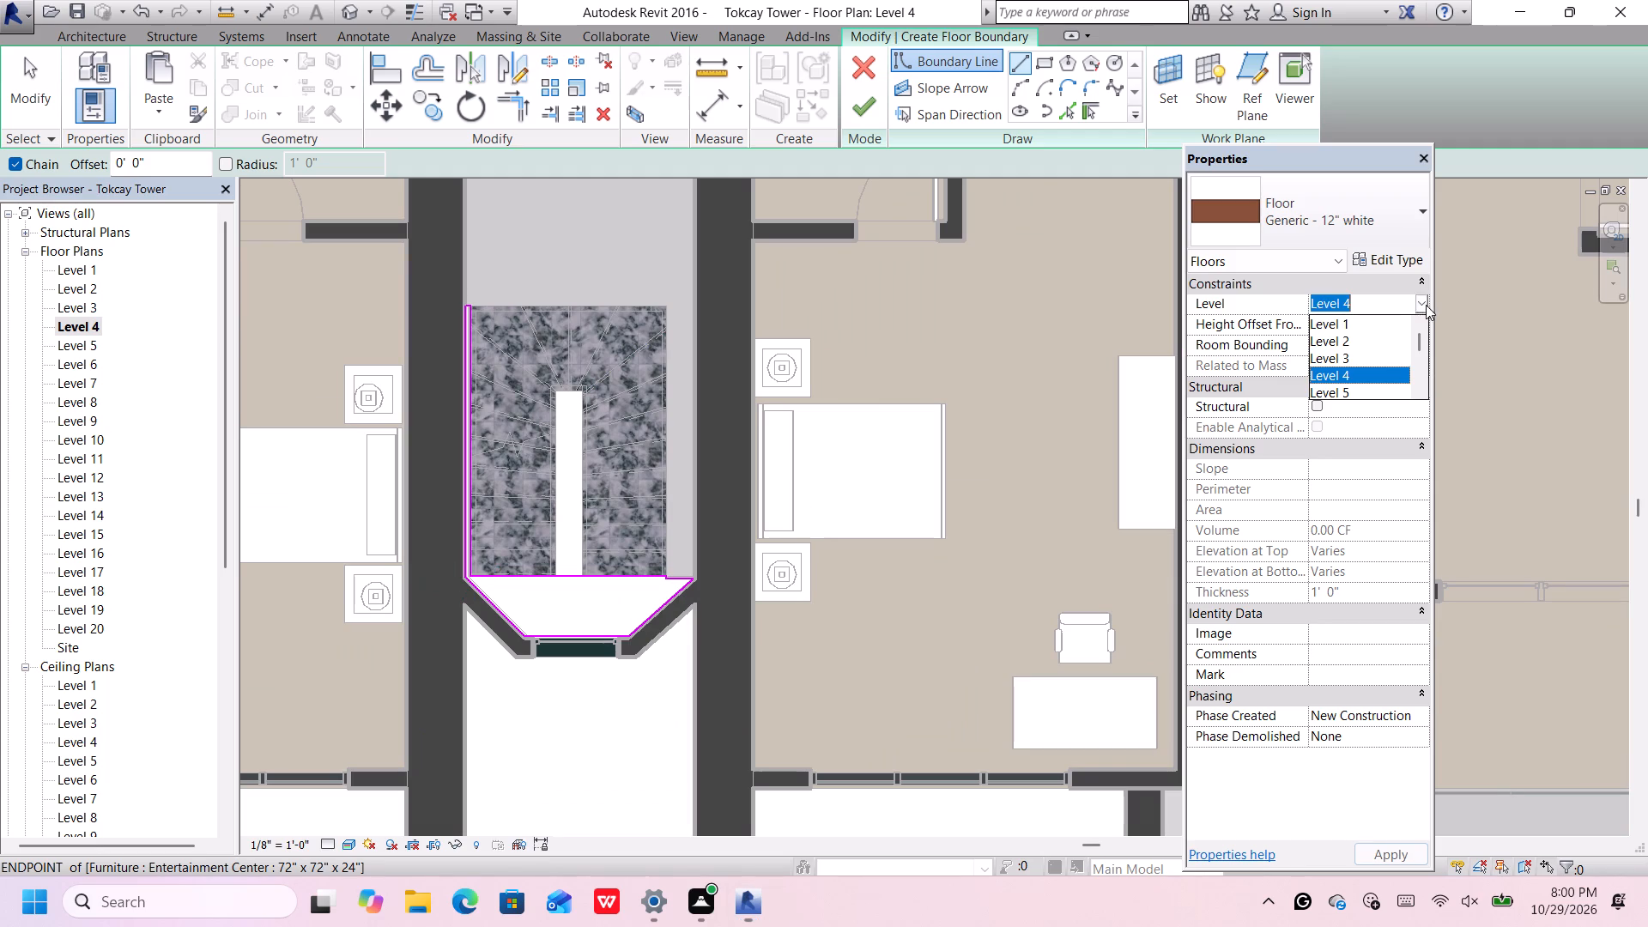
pyautogui.click(1369, 357)
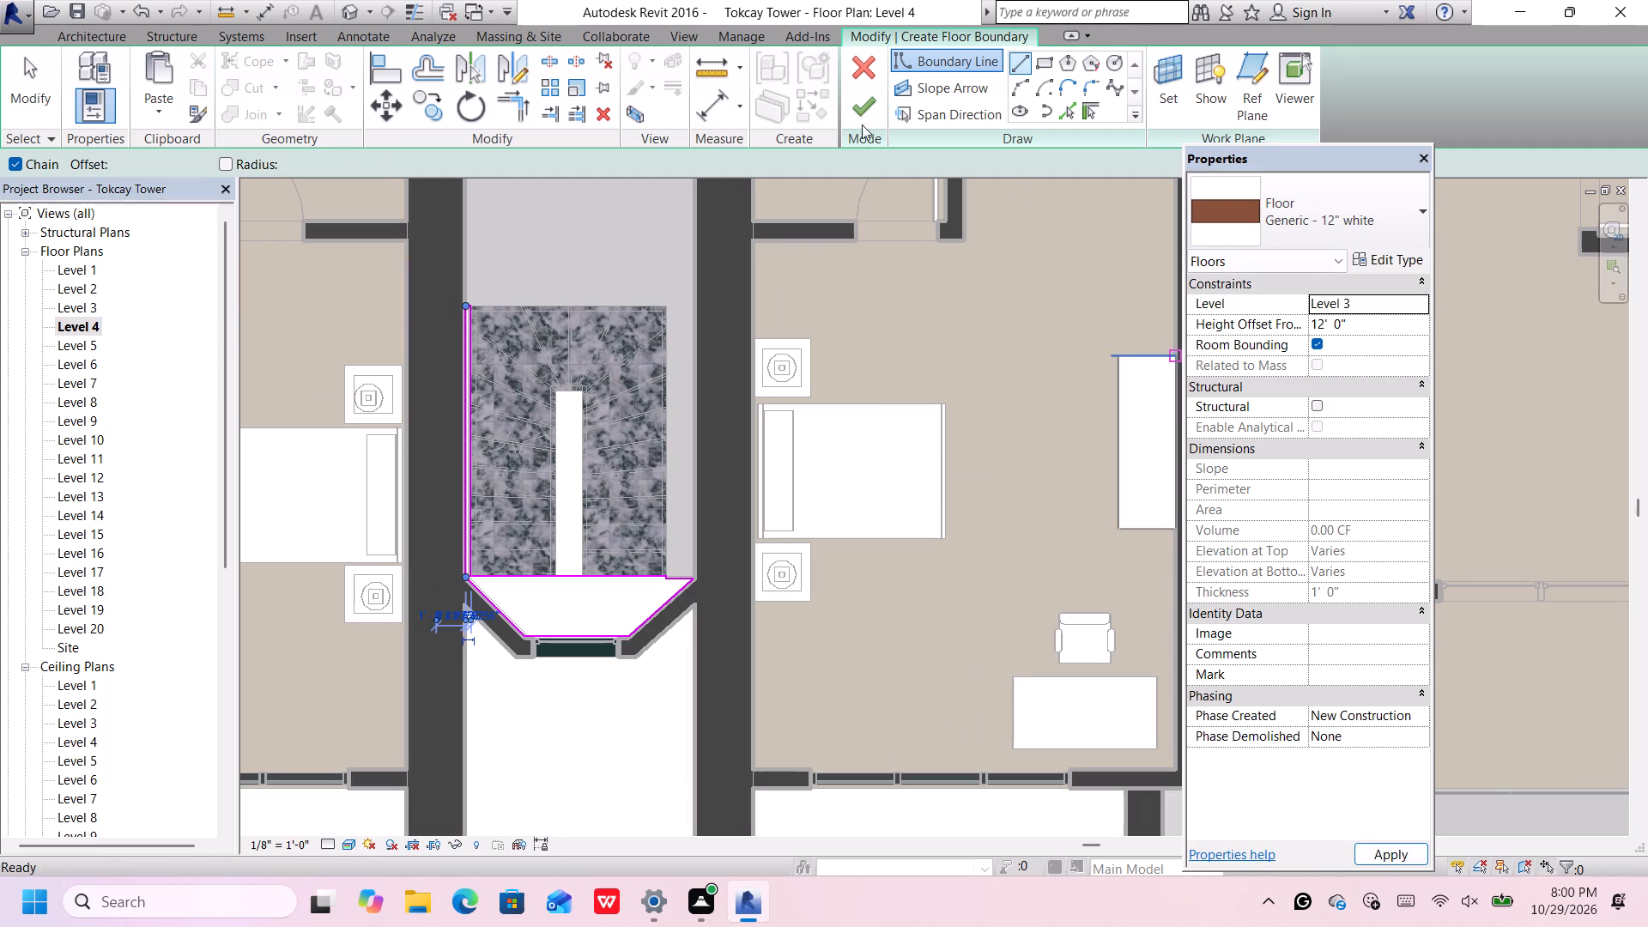
pyautogui.click(865, 118)
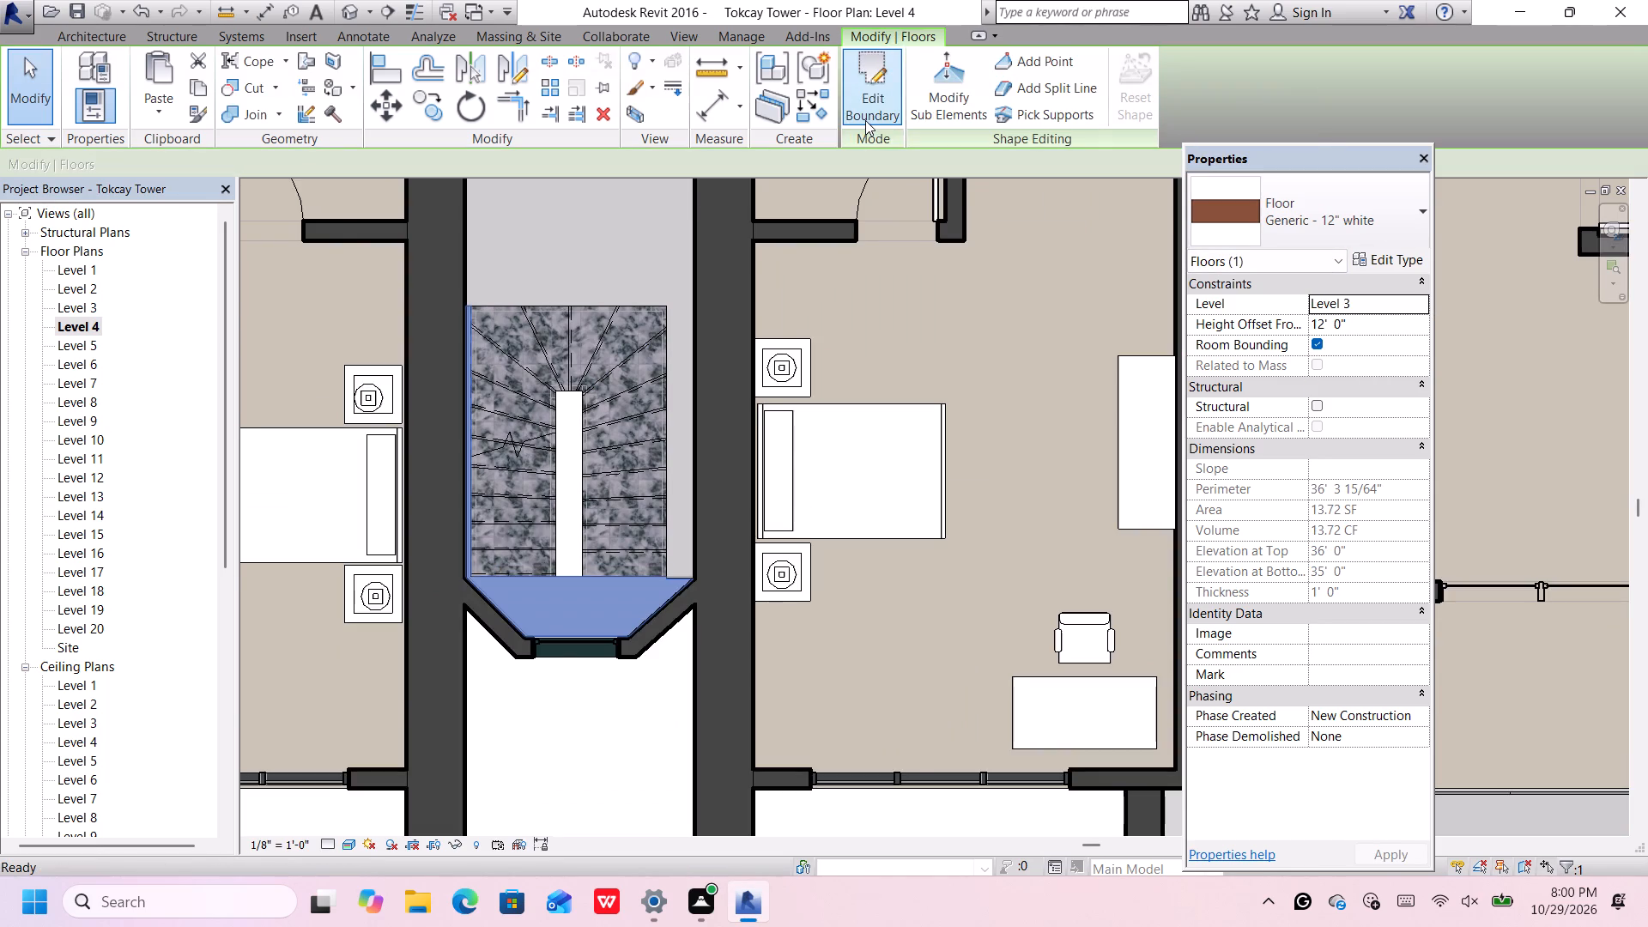
pyautogui.scroll(-5, 744, 256)
pyautogui.click(647, 558)
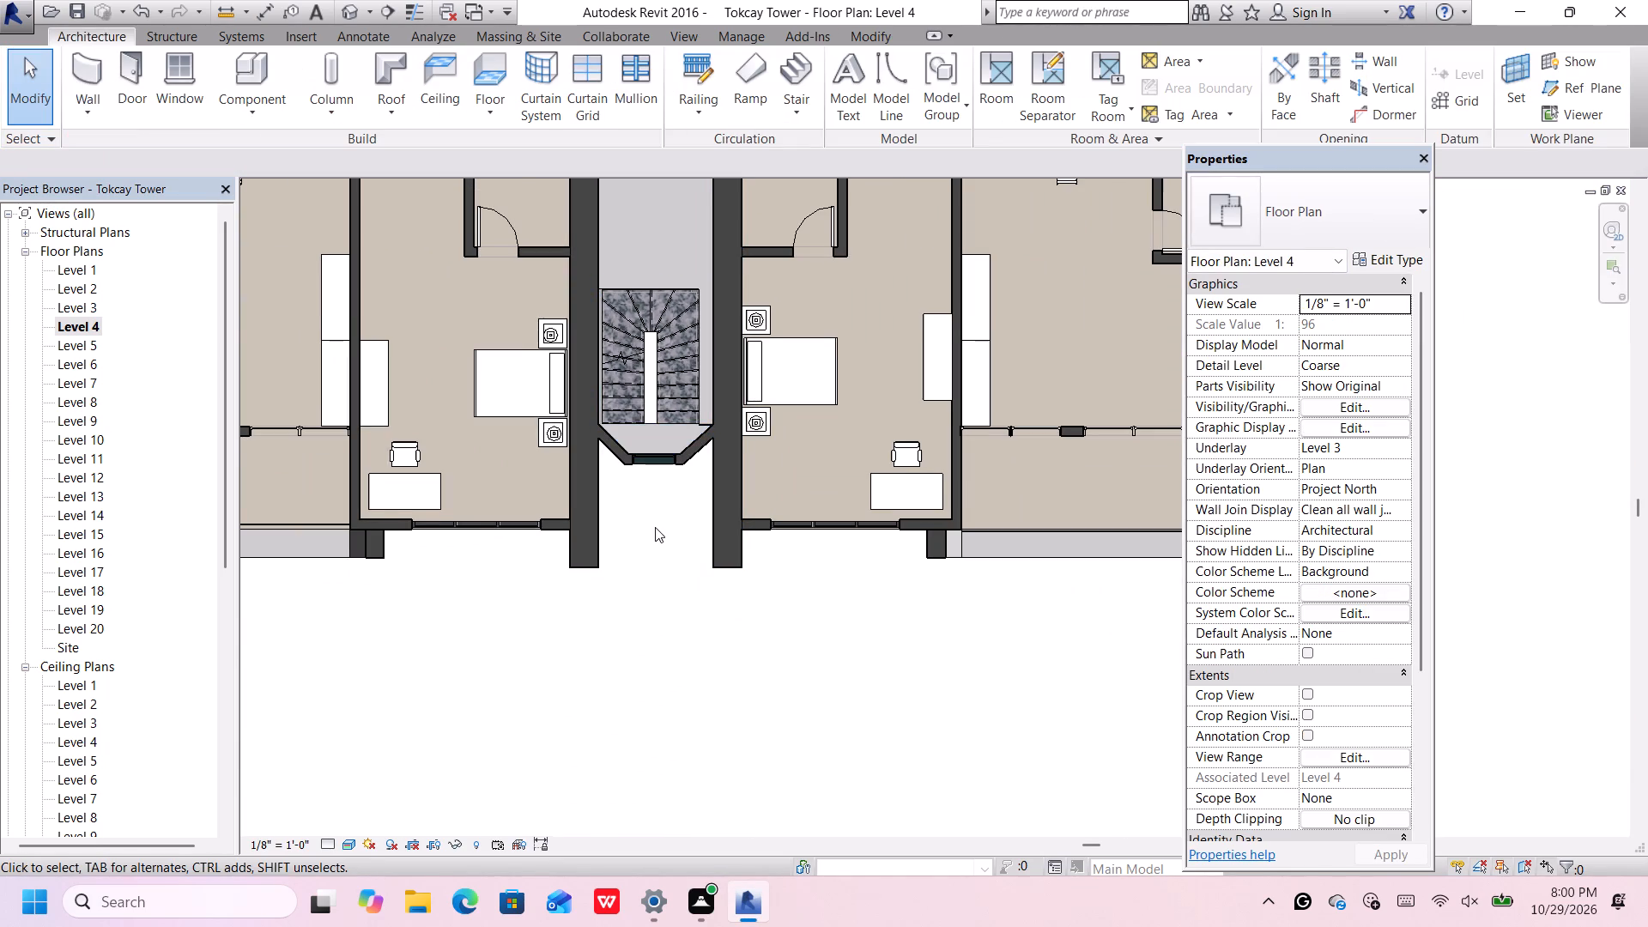
# On the Level 5 plan, start a Generic - 12" white floor boundary with a line about 2 1/4" long from the wall to the stair's upper corner.
pyautogui.scroll(-3, 655, 527)
pyautogui.moveTo(655, 524); pyautogui.dragTo(760, 678, button='middle')
pyautogui.scroll(-3, 742, 606)
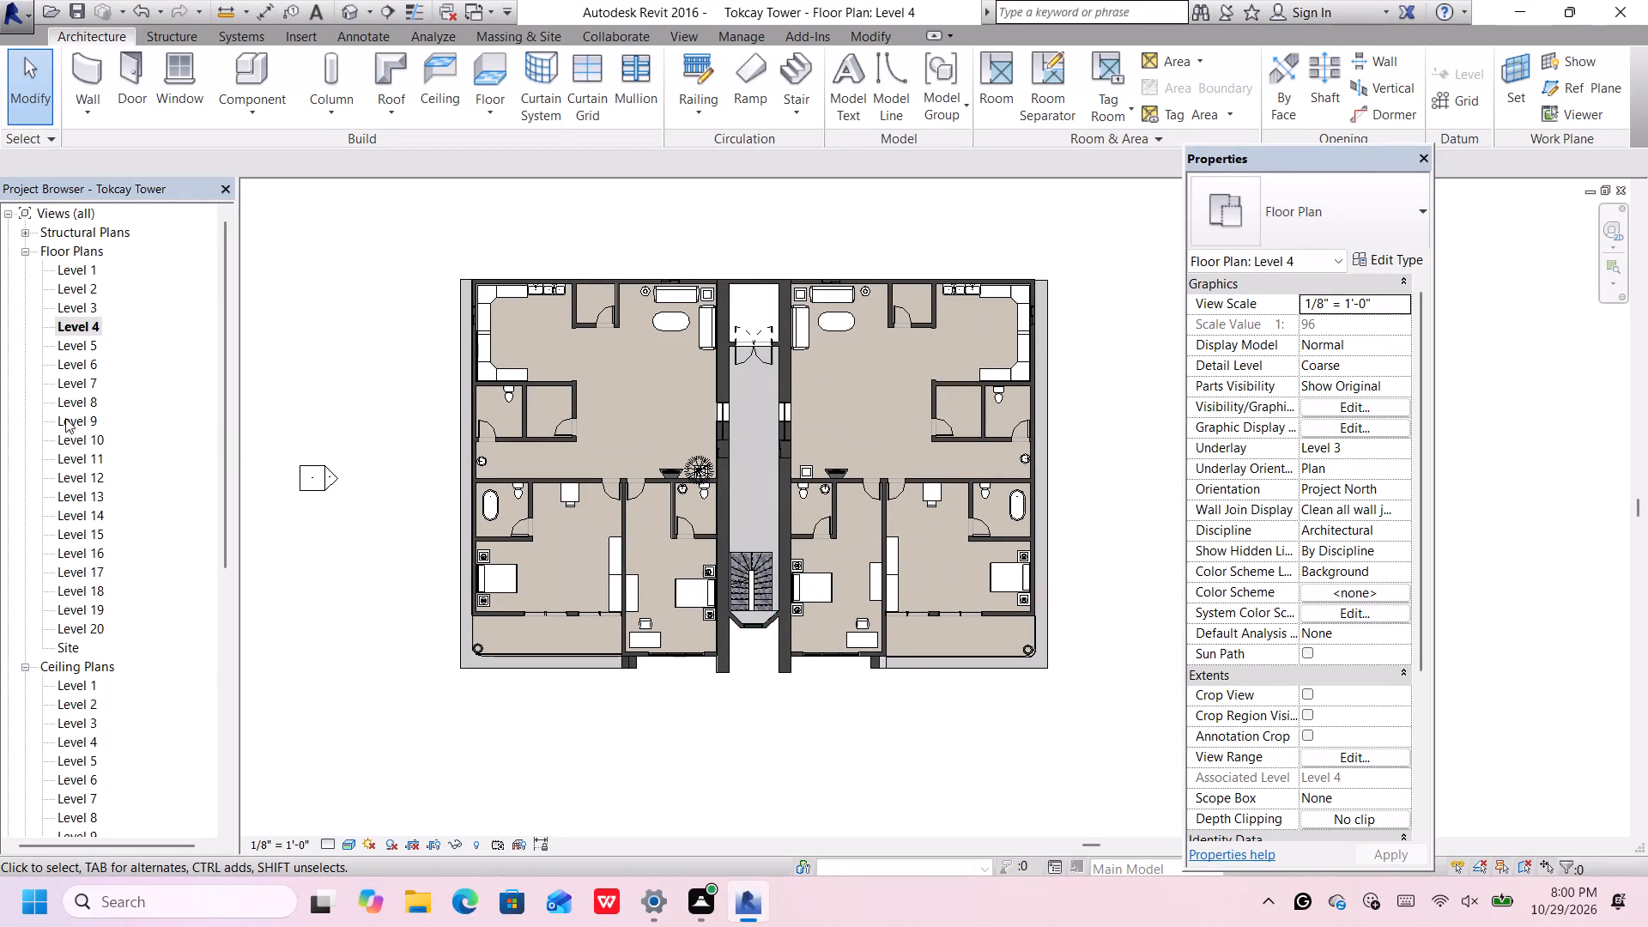
pyautogui.scroll(1, 82, 347)
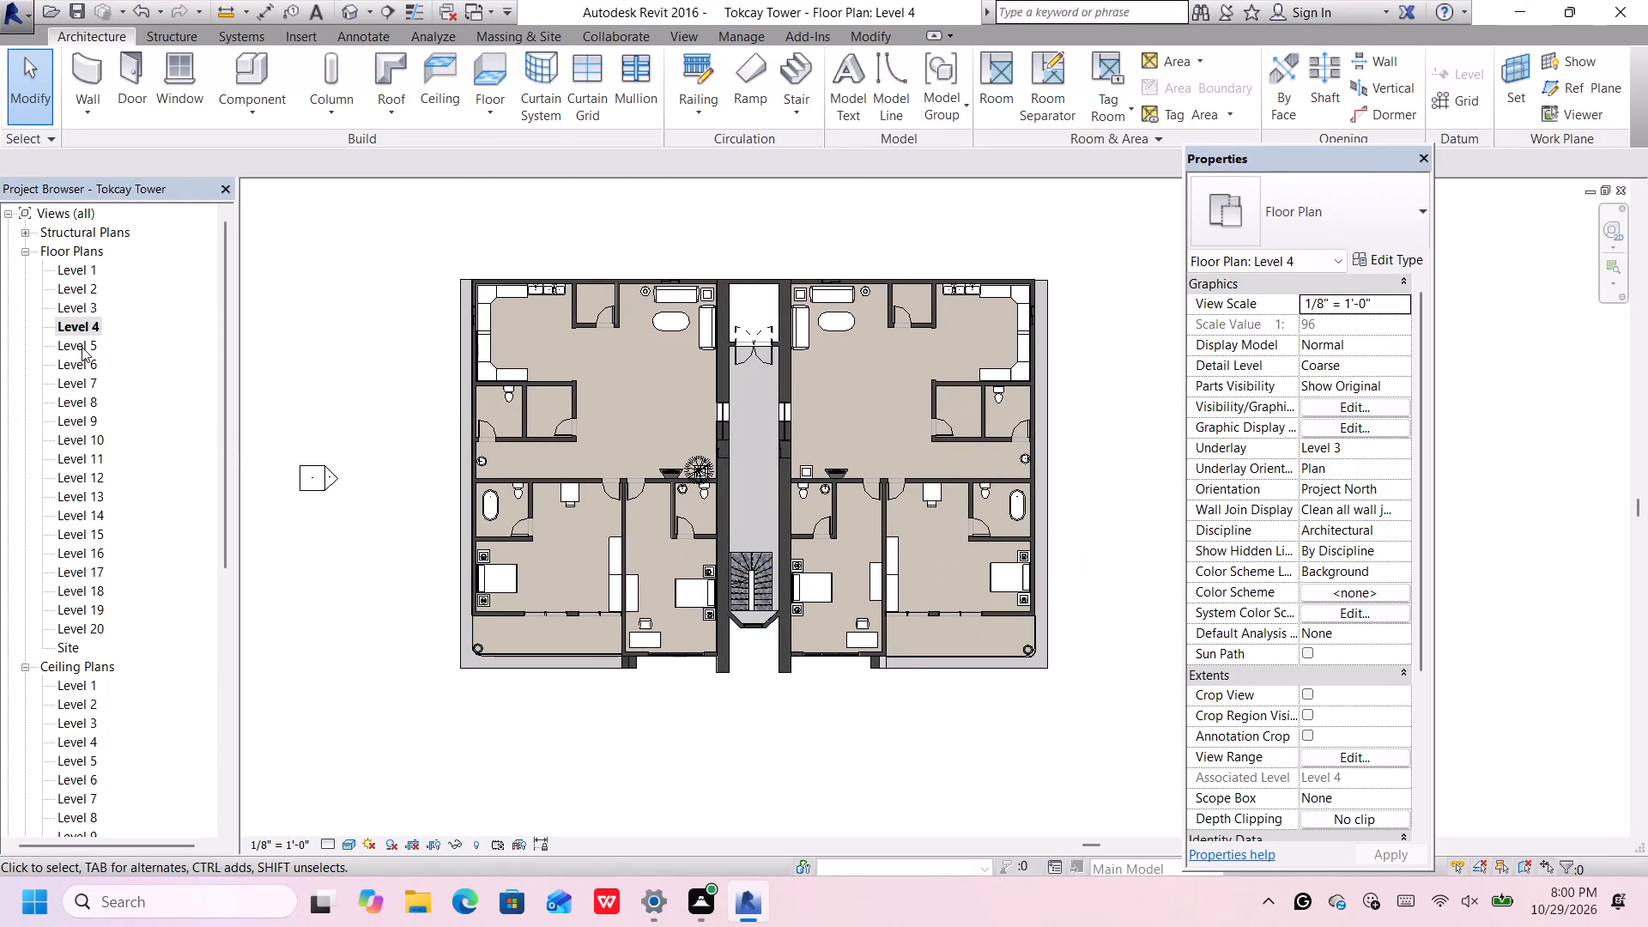
pyautogui.doubleClick(82, 347)
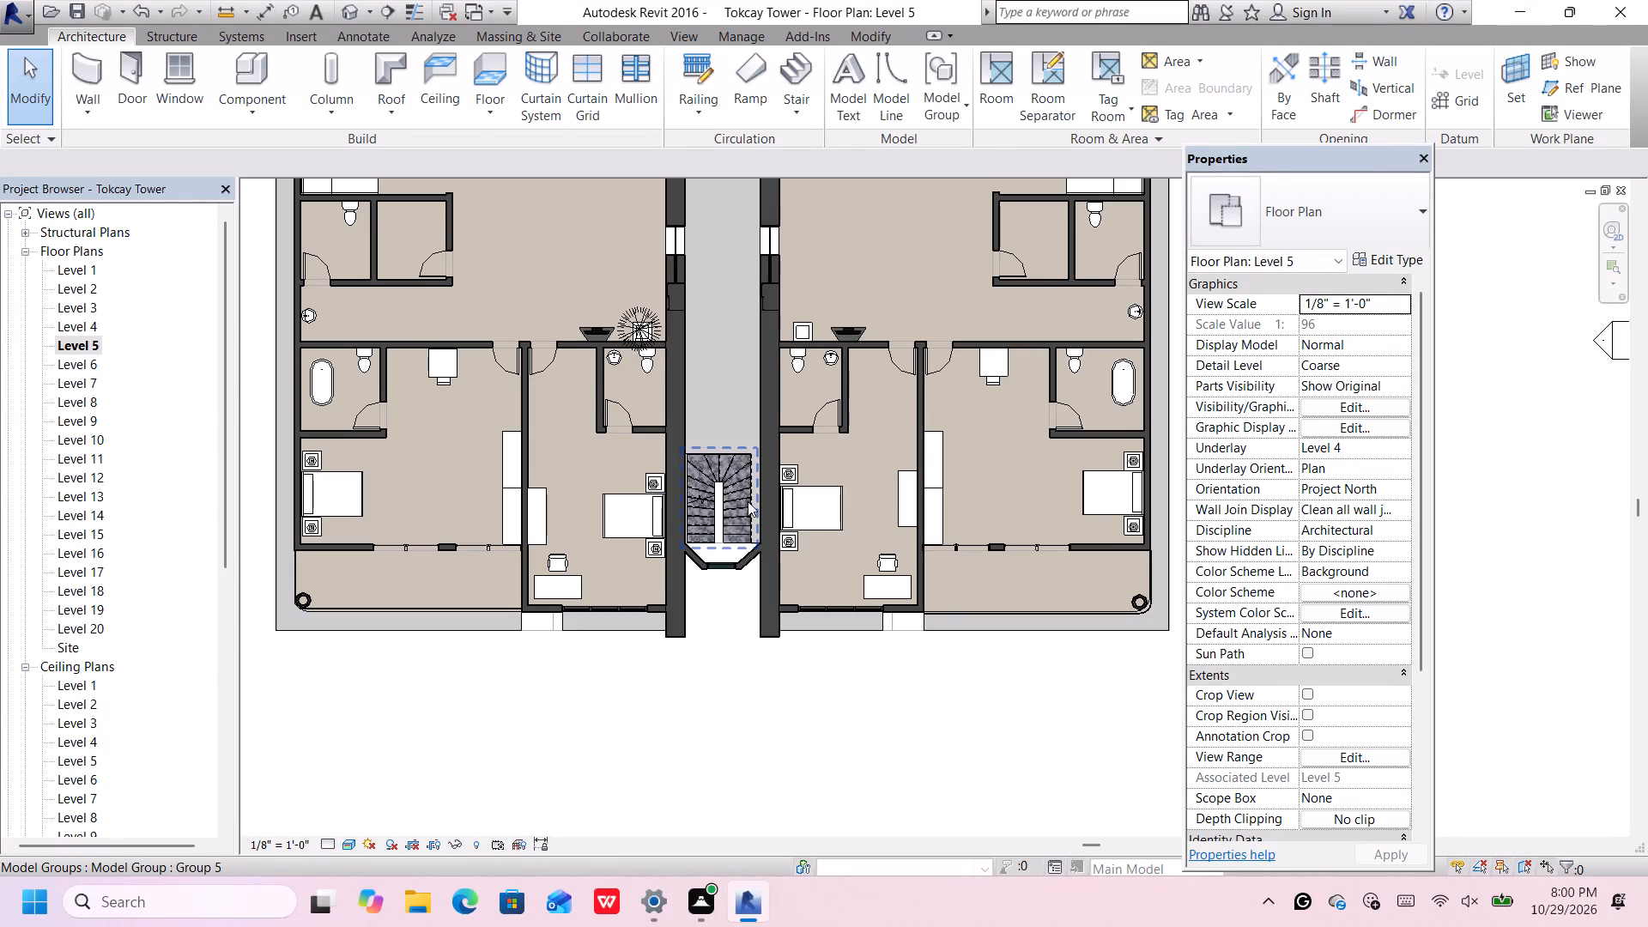
pyautogui.scroll(12, 755, 480)
pyautogui.scroll(-4, 753, 495)
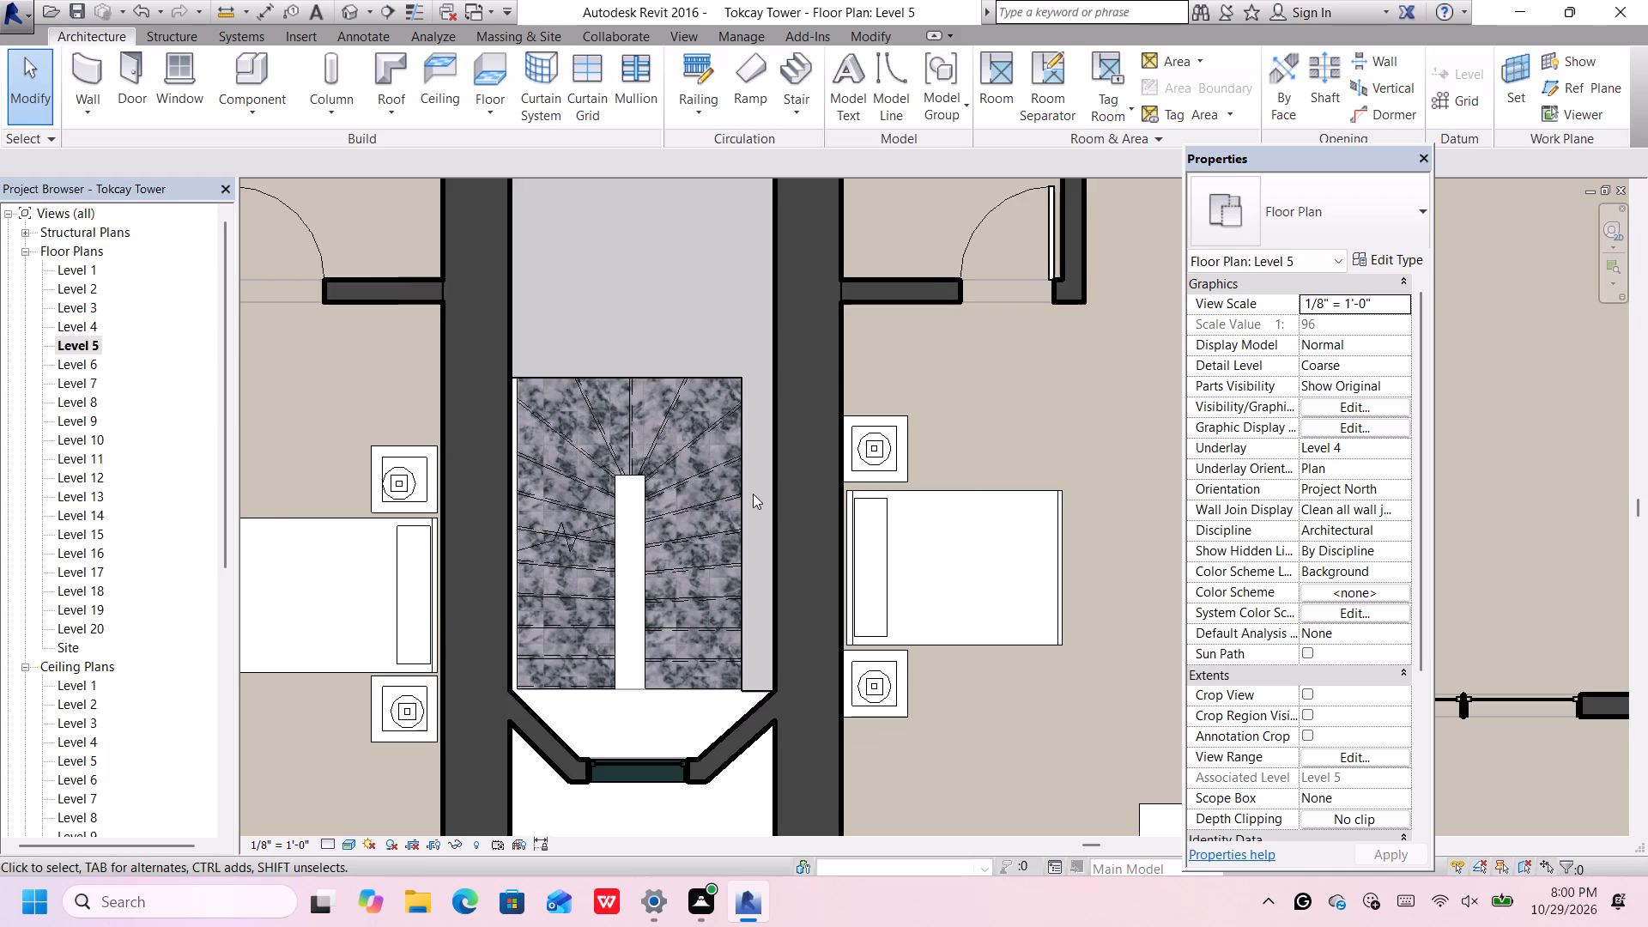
pyautogui.moveTo(660, 663); pyautogui.dragTo(687, 530, button='middle')
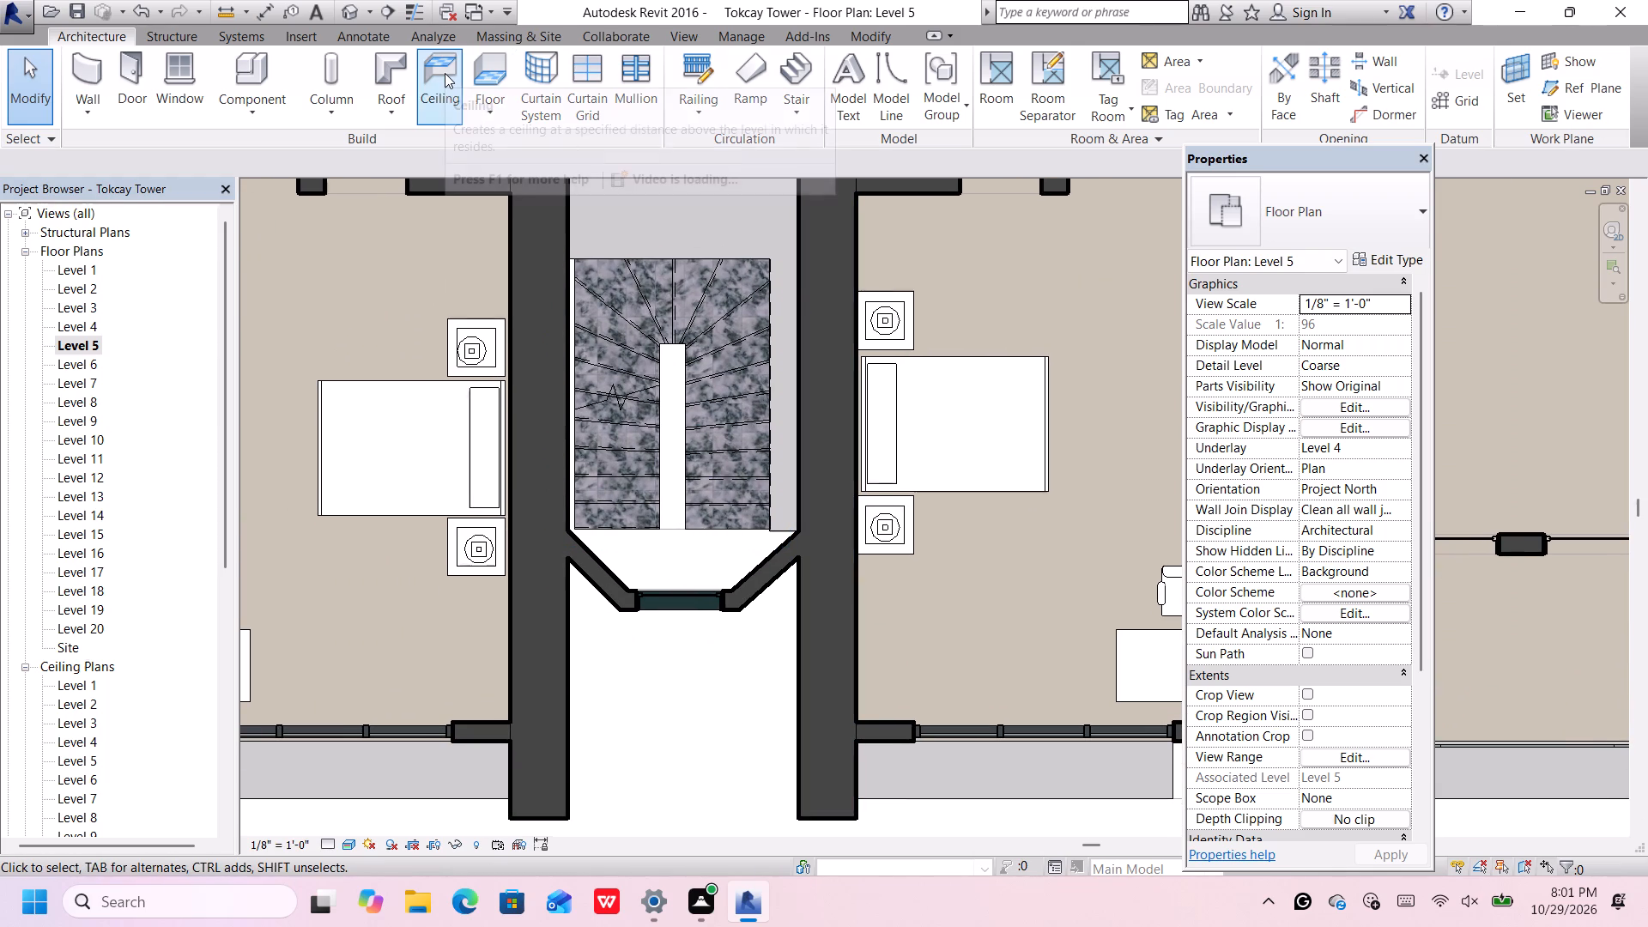
pyautogui.click(488, 75)
pyautogui.scroll(3, 565, 250)
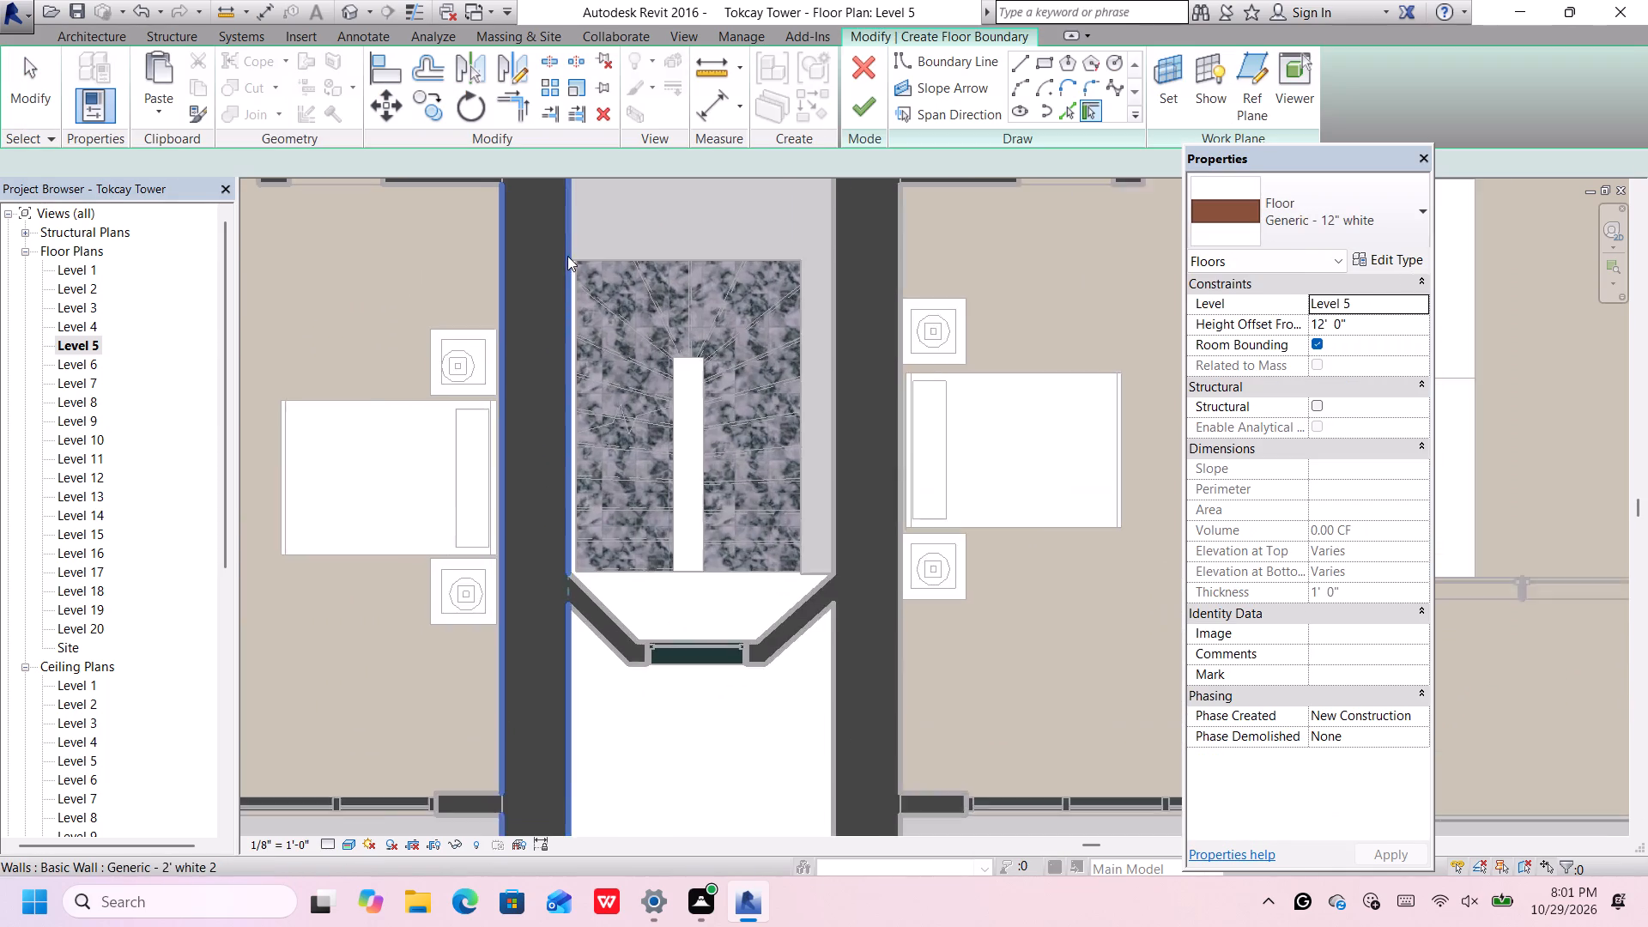
pyautogui.scroll(2, 567, 256)
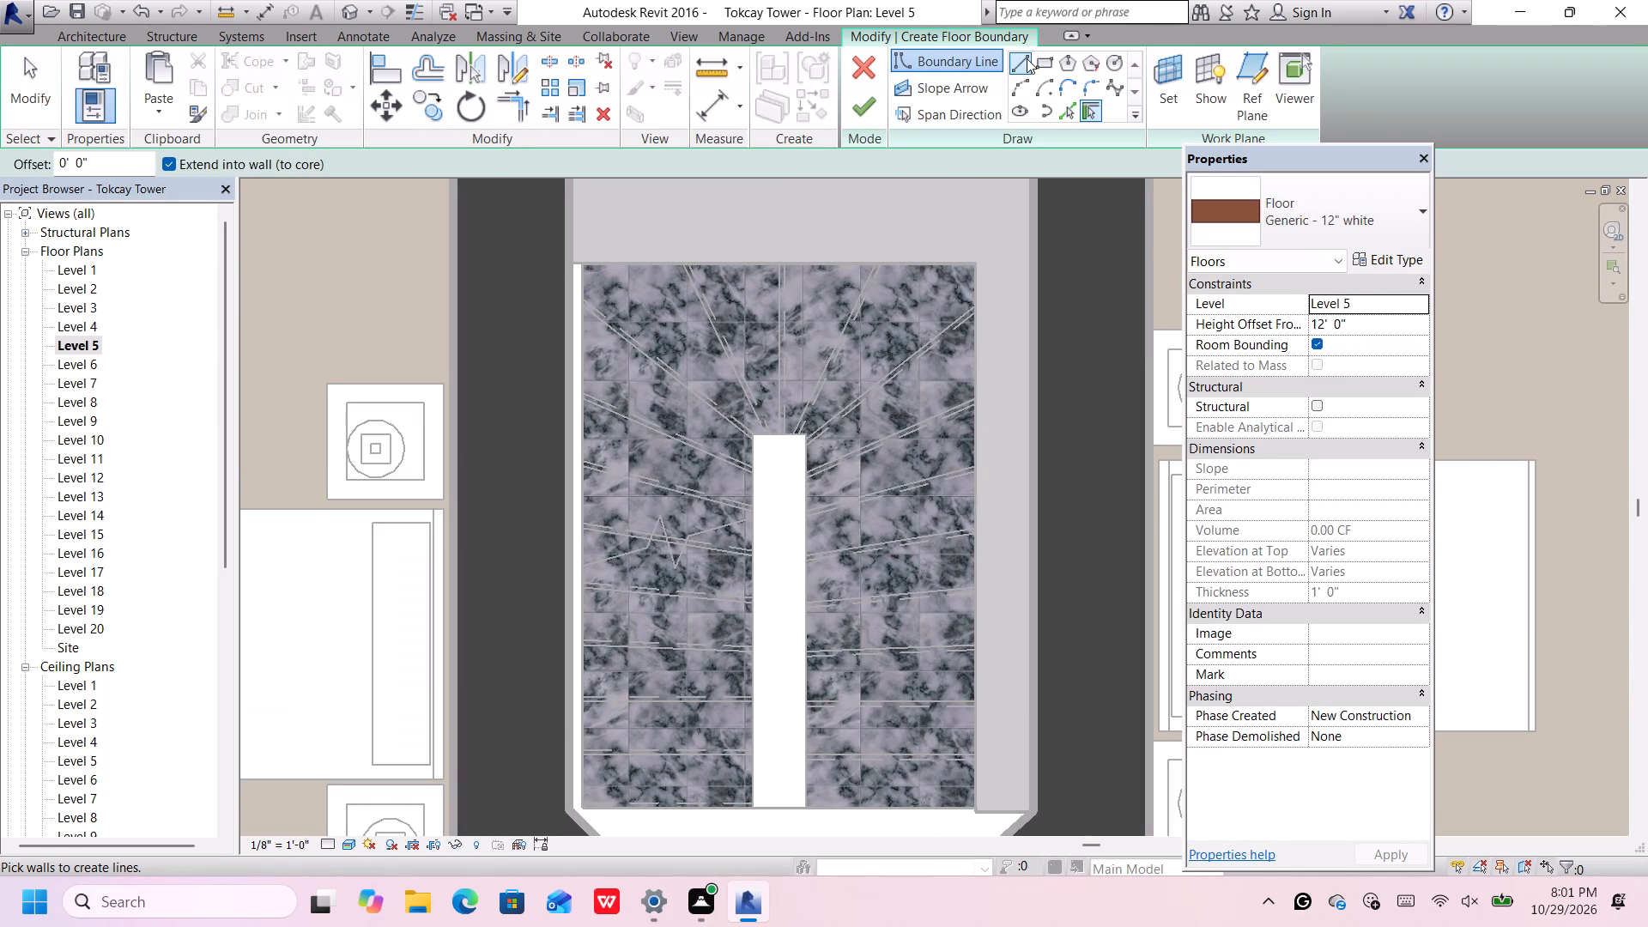
pyautogui.click(1024, 57)
pyautogui.scroll(5, 550, 263)
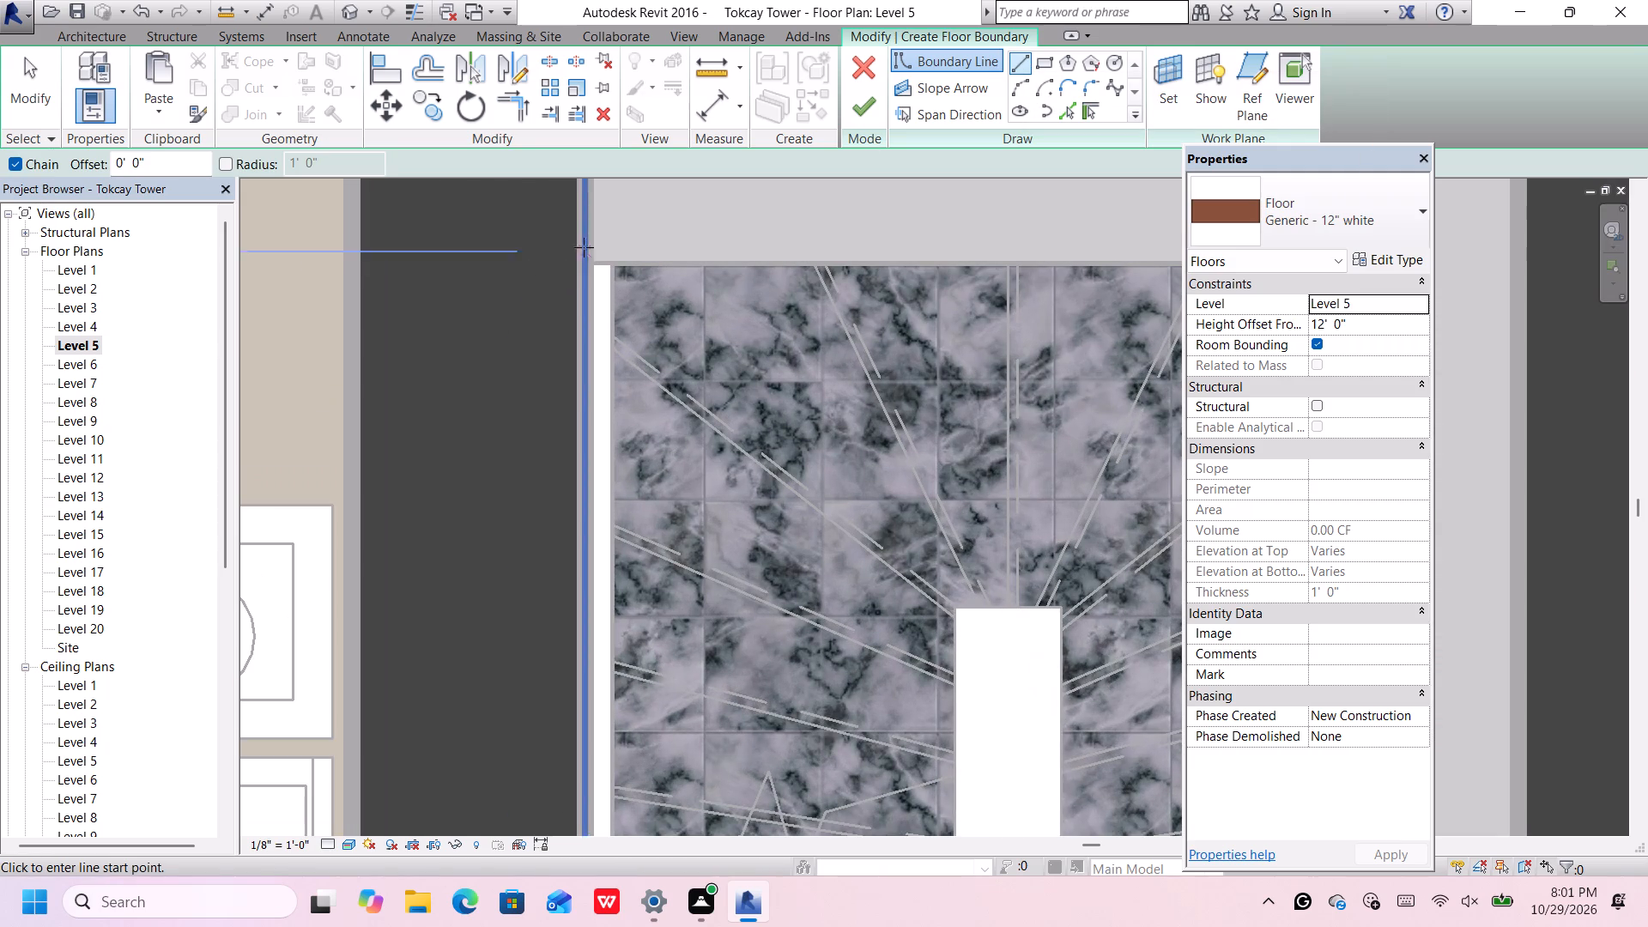
pyautogui.click(590, 263)
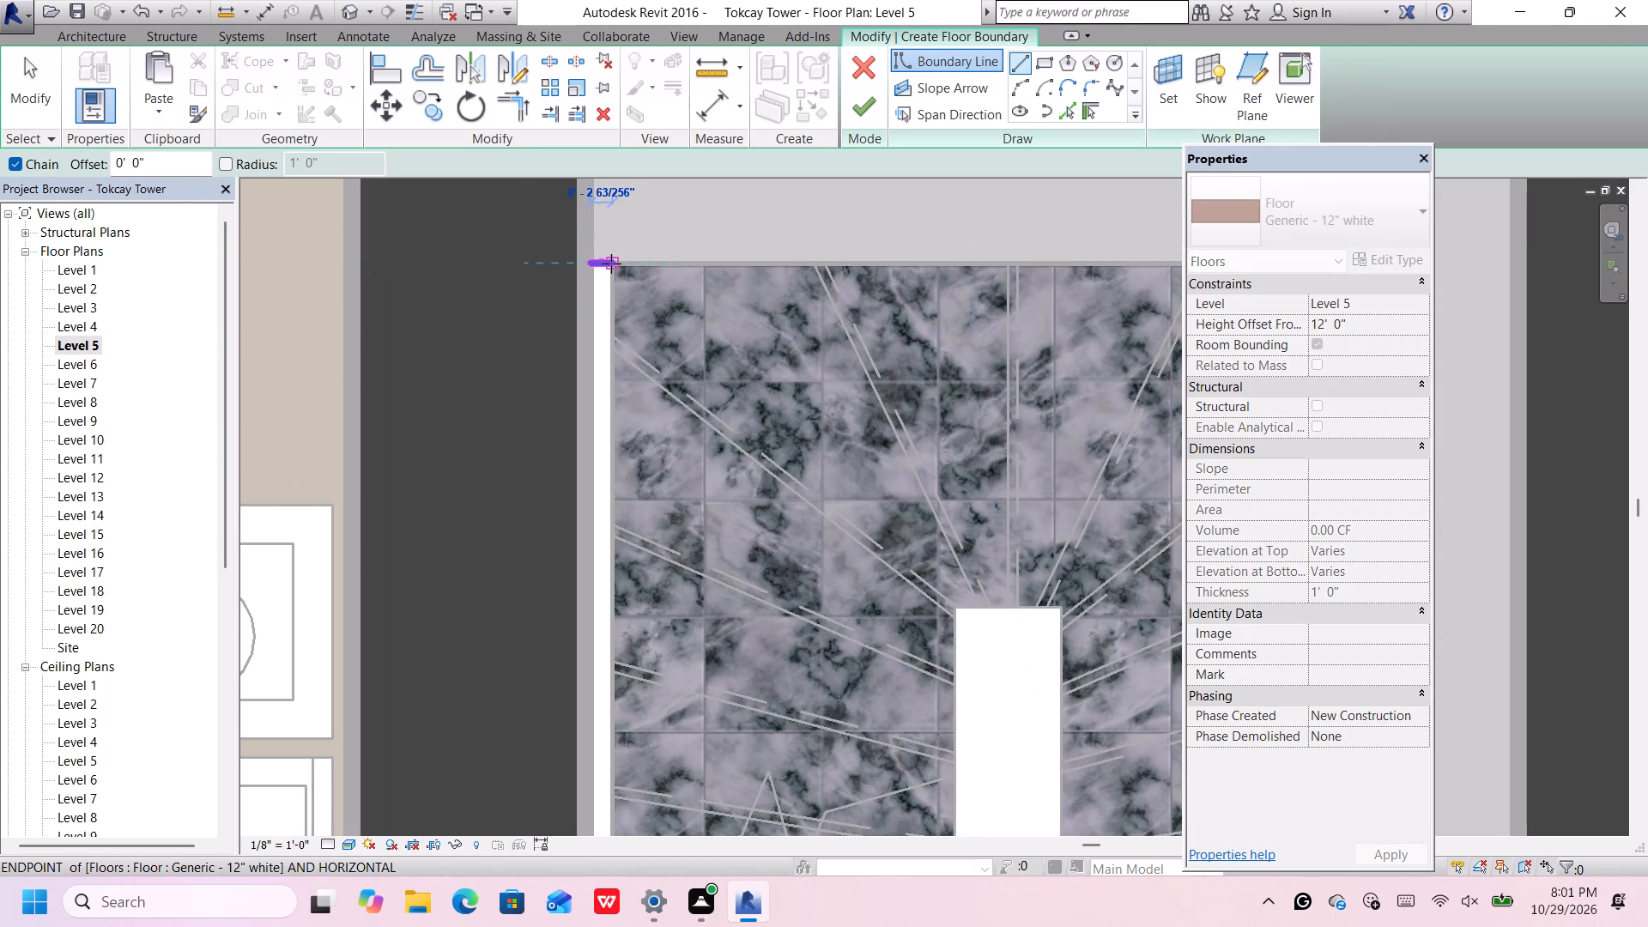
pyautogui.click(610, 264)
# Continue the floor boundary down the stair's wall side to its lower corner at the window bay.
pyautogui.scroll(-11, 610, 264)
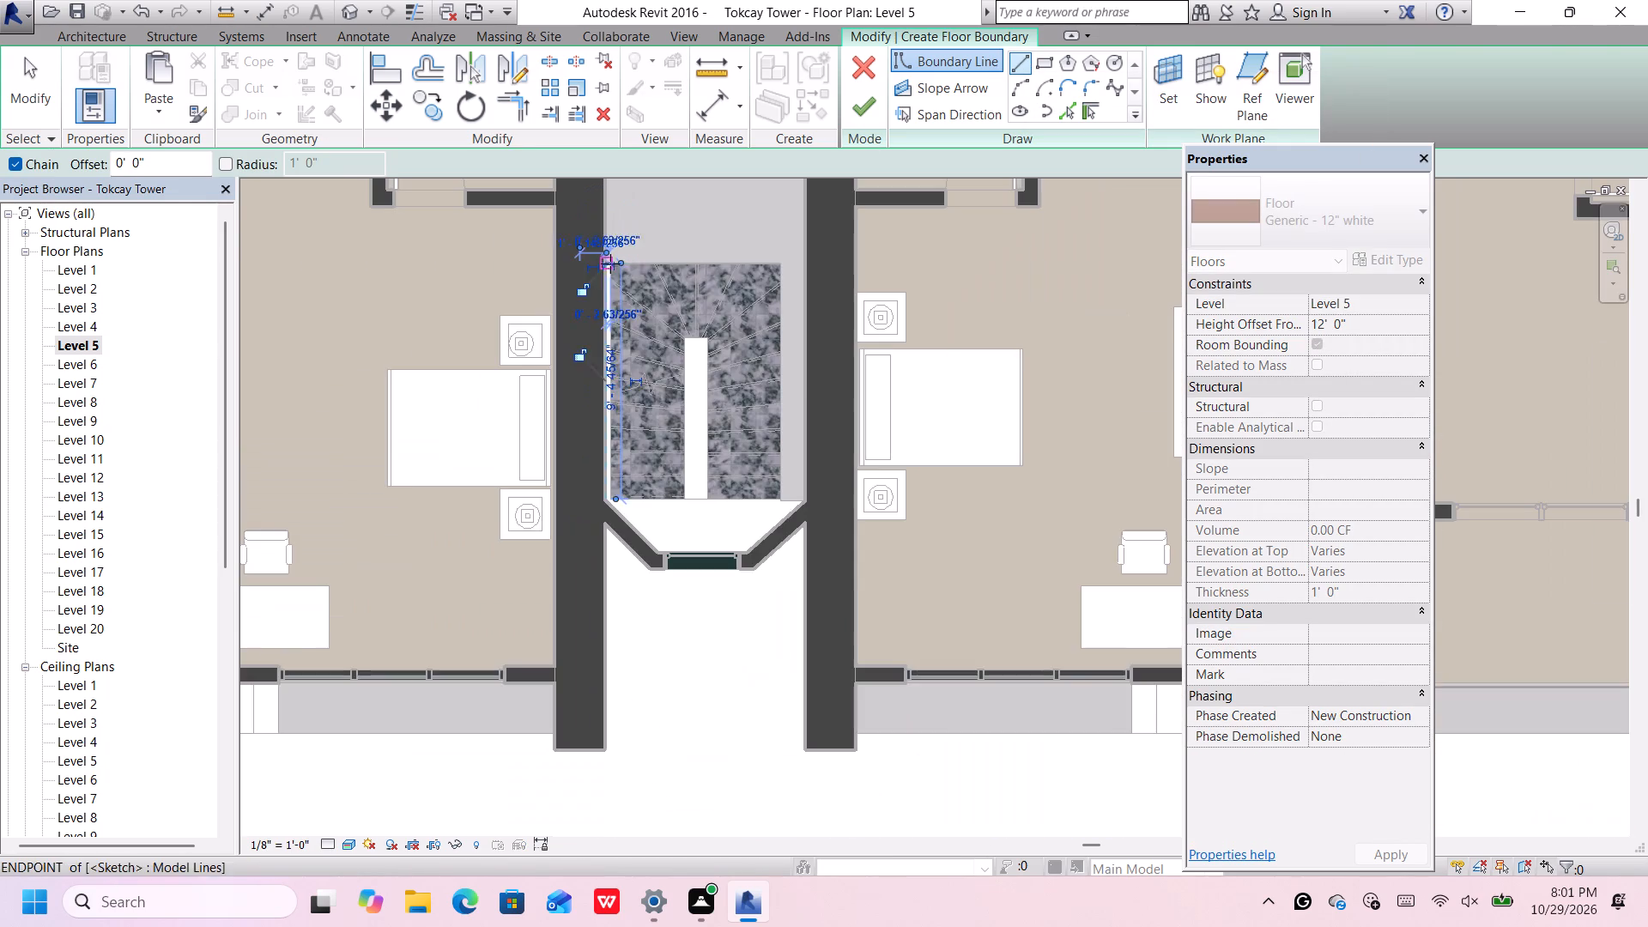
pyautogui.scroll(8, 599, 504)
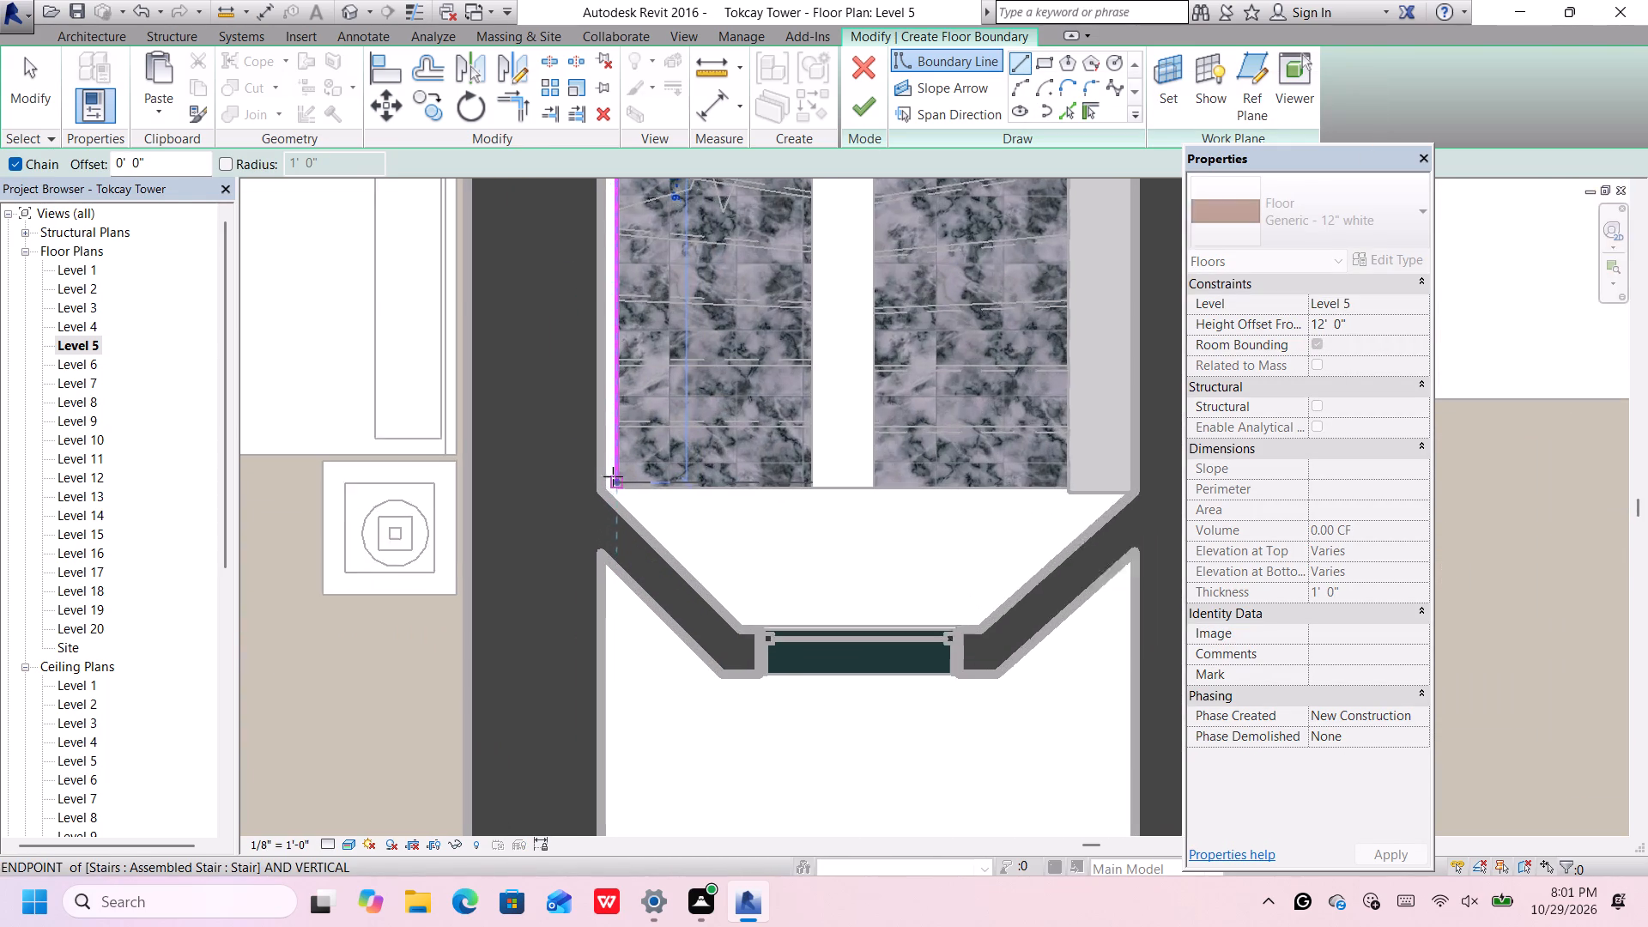
pyautogui.scroll(2, 613, 476)
pyautogui.click(615, 493)
# Continue the boundary about 6' 9" along the stair's lower edge, then jog and run about 11 3/8" to the opposite shaft wall.
pyautogui.scroll(-5, 615, 492)
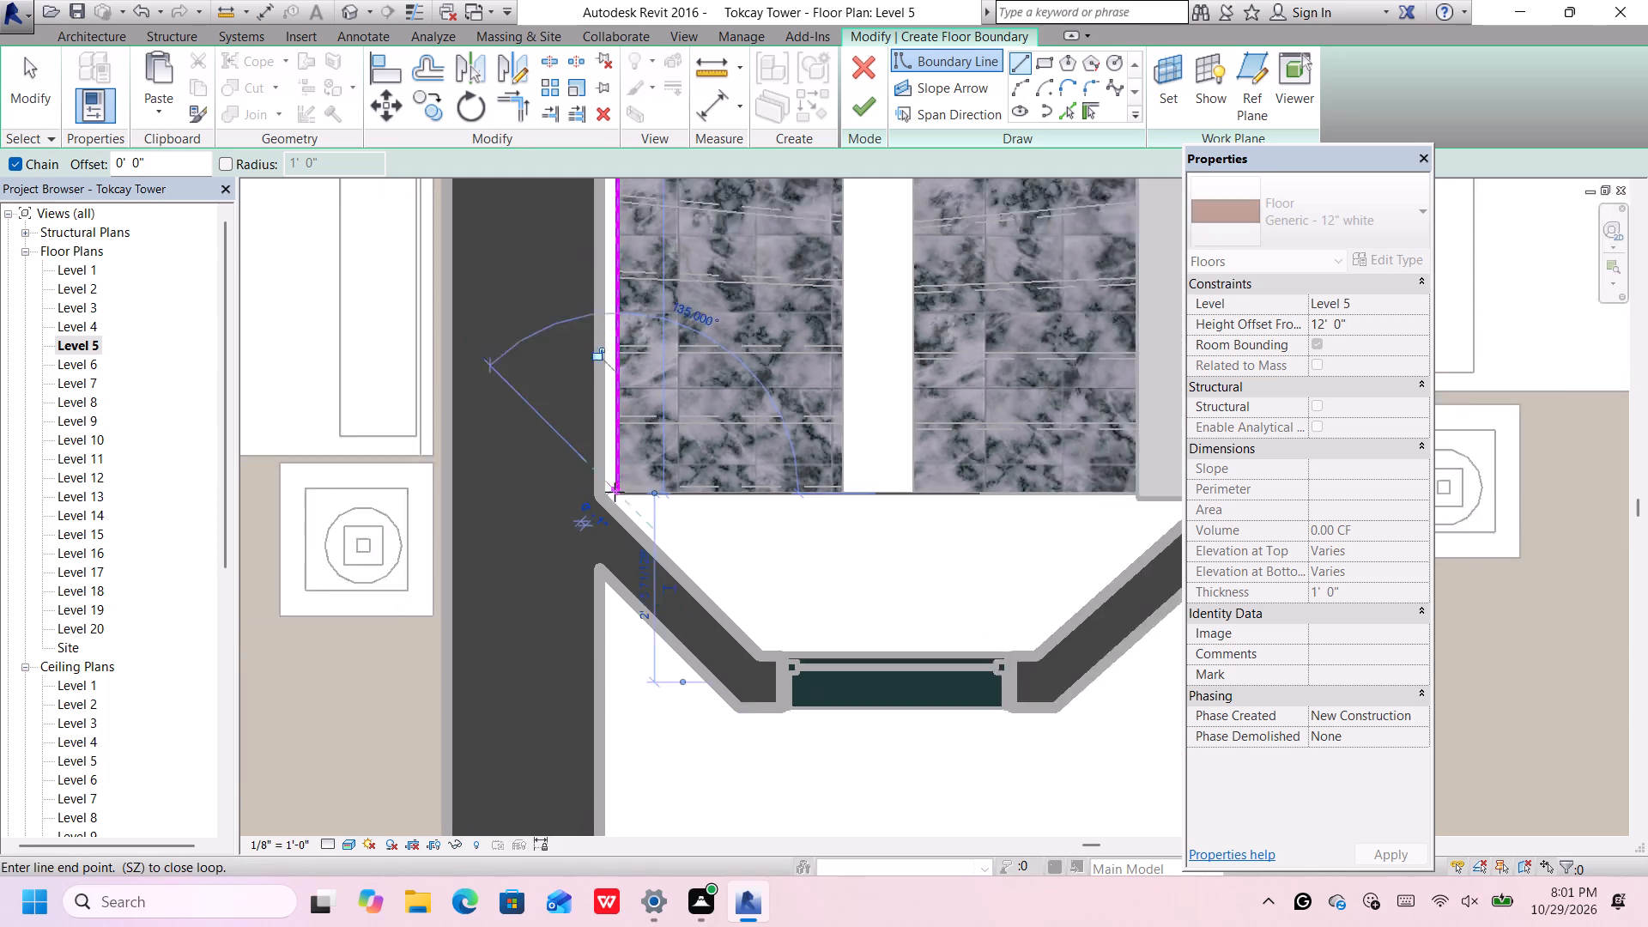
pyautogui.scroll(-1, 615, 492)
pyautogui.scroll(7, 897, 491)
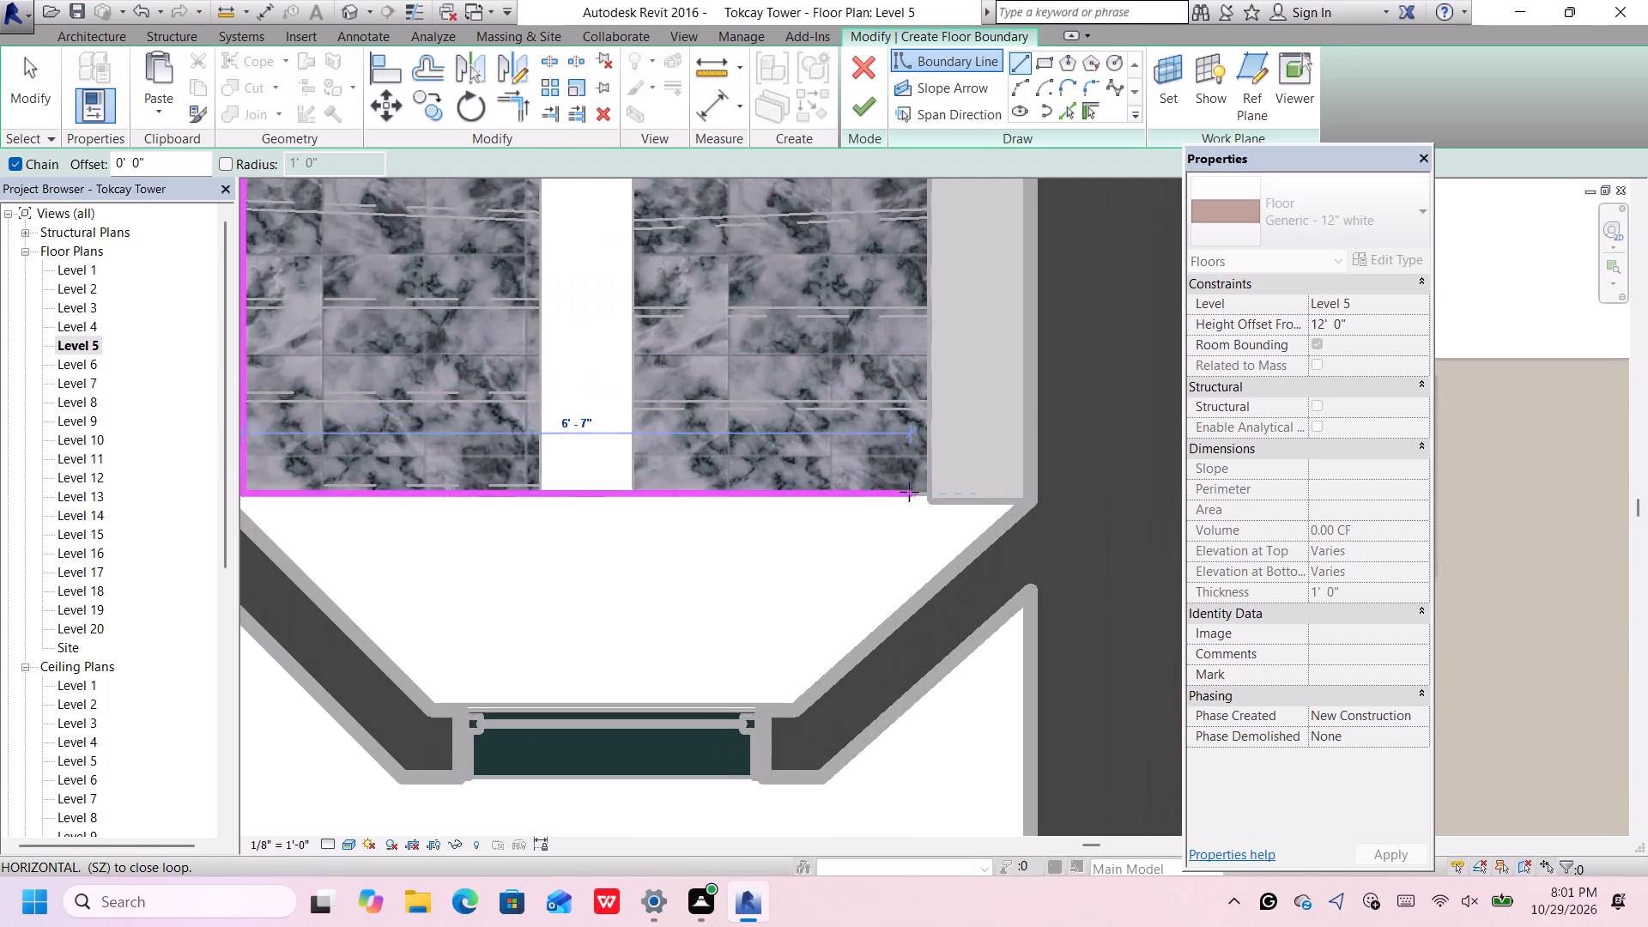
pyautogui.scroll(2, 909, 492)
pyautogui.click(934, 491)
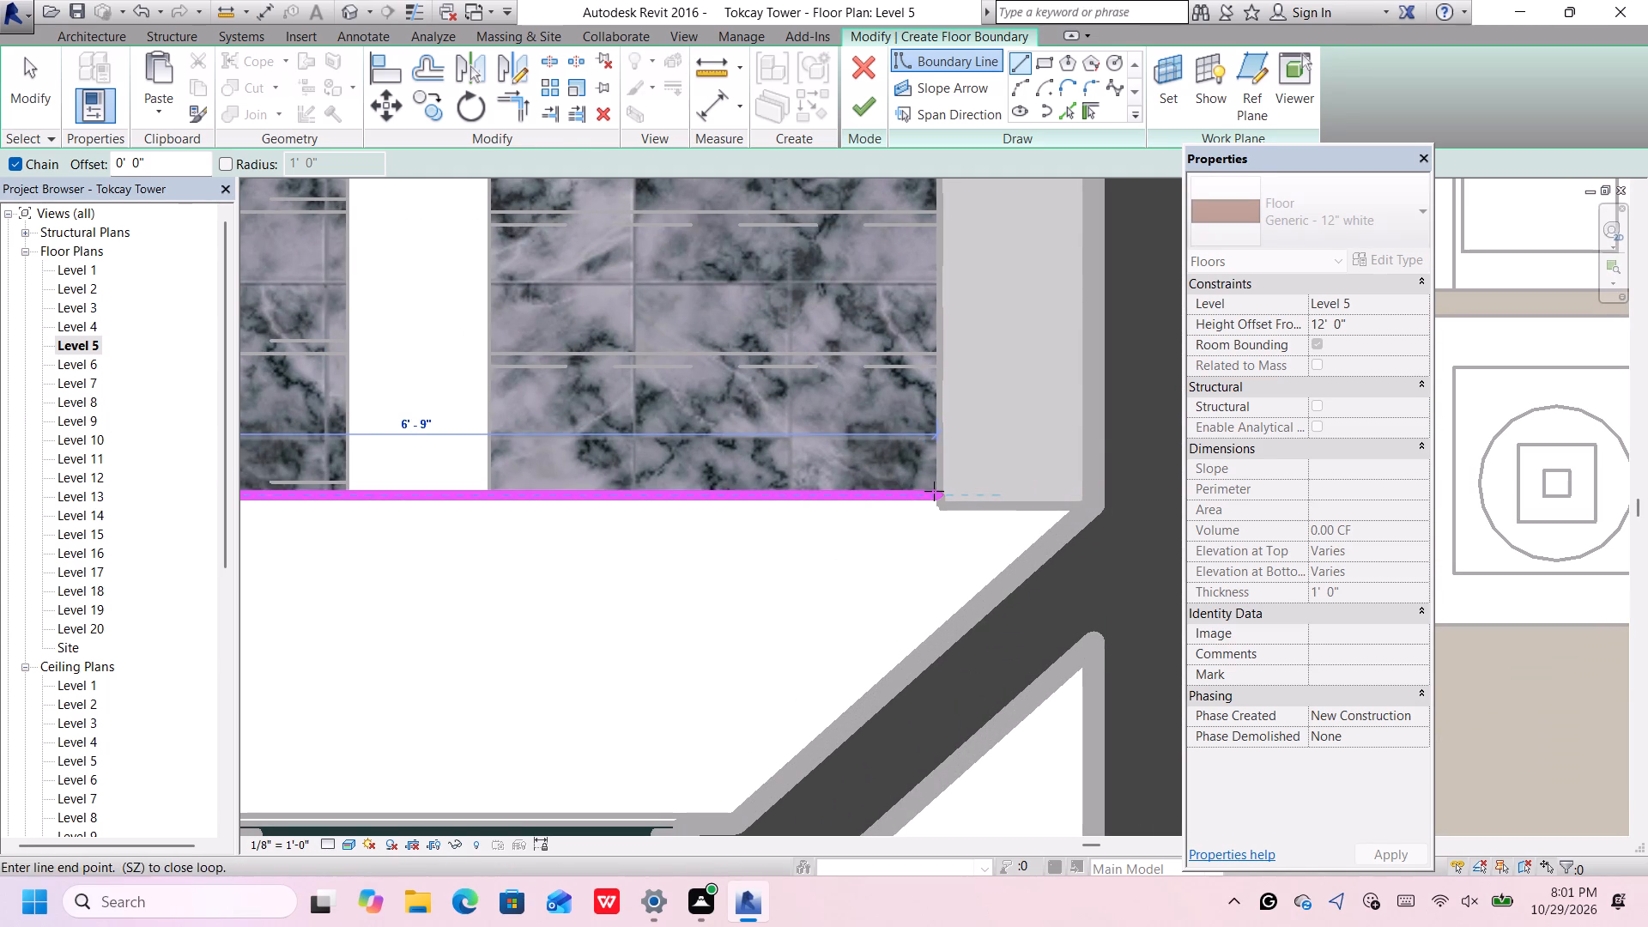
pyautogui.click(942, 508)
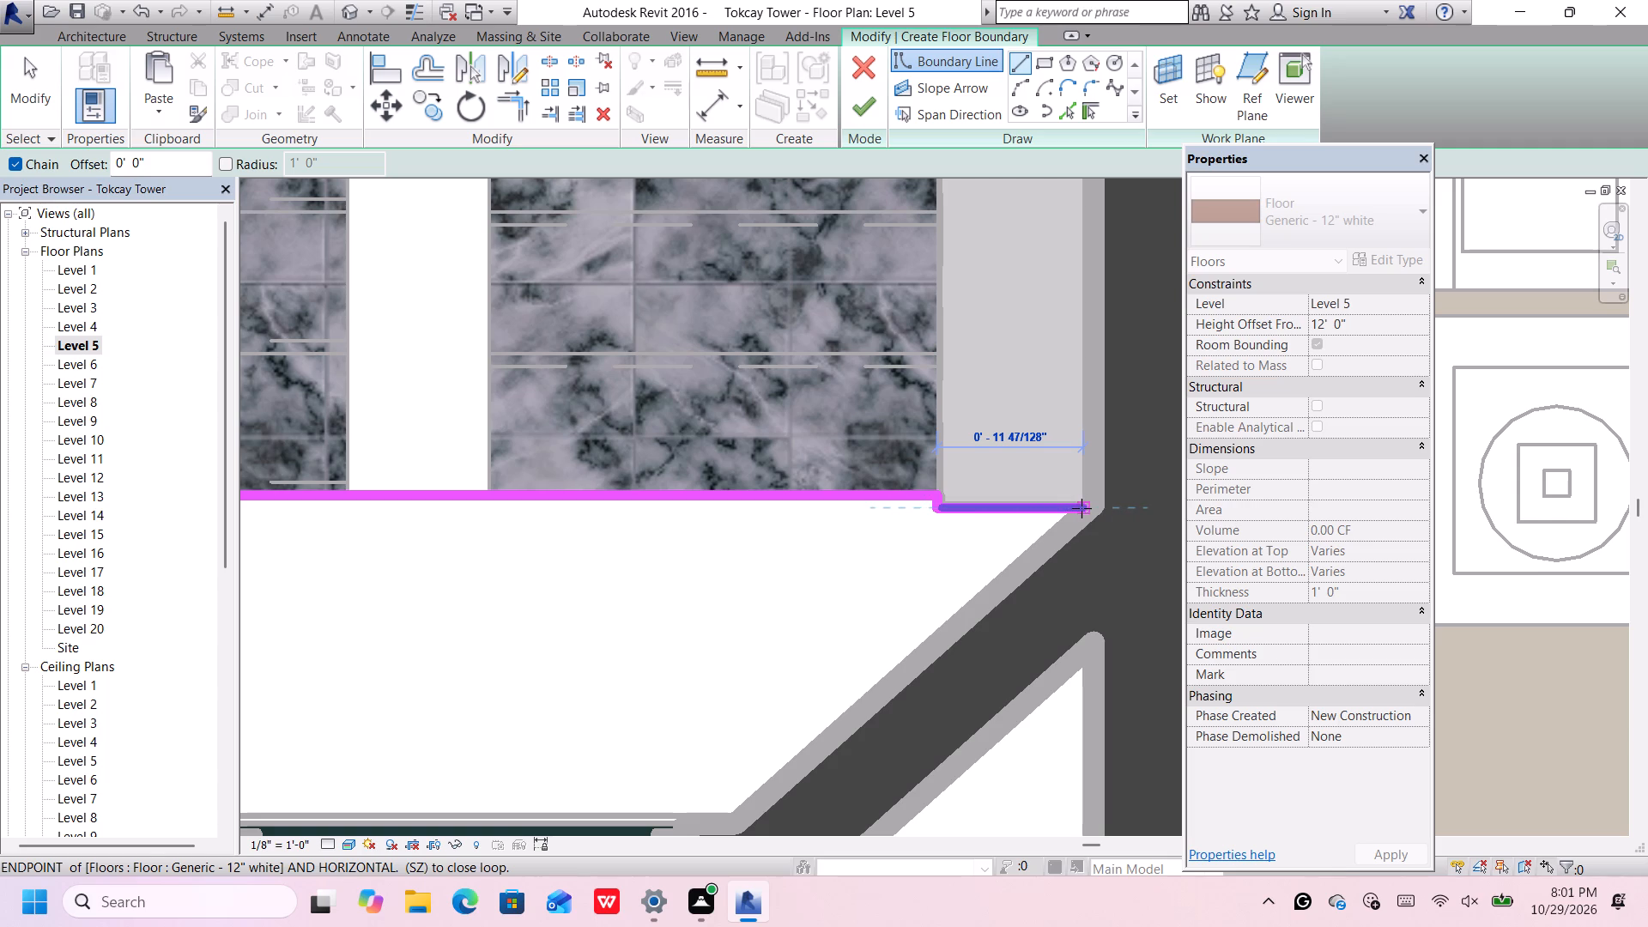
pyautogui.click(1081, 508)
# Continue the floor boundary around the window bay: down the diagonal wall, about 3' 5" along the window, and up the opposite diagonal.
pyautogui.scroll(-7, 1081, 508)
pyautogui.scroll(2, 947, 624)
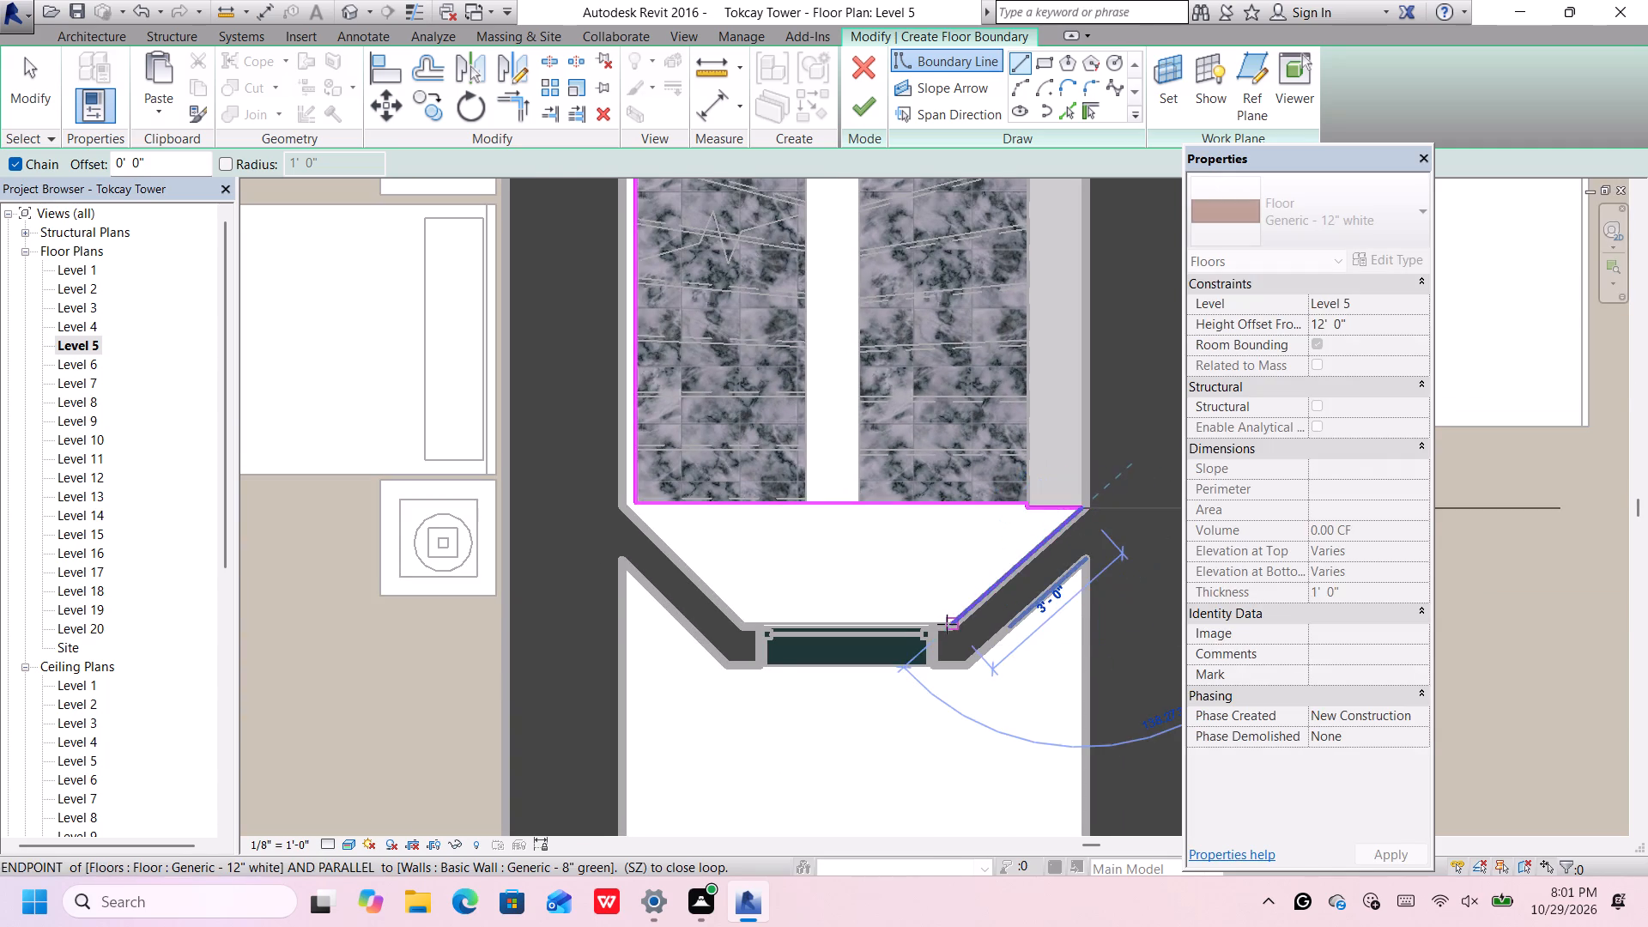
pyautogui.scroll(3, 947, 624)
pyautogui.click(952, 620)
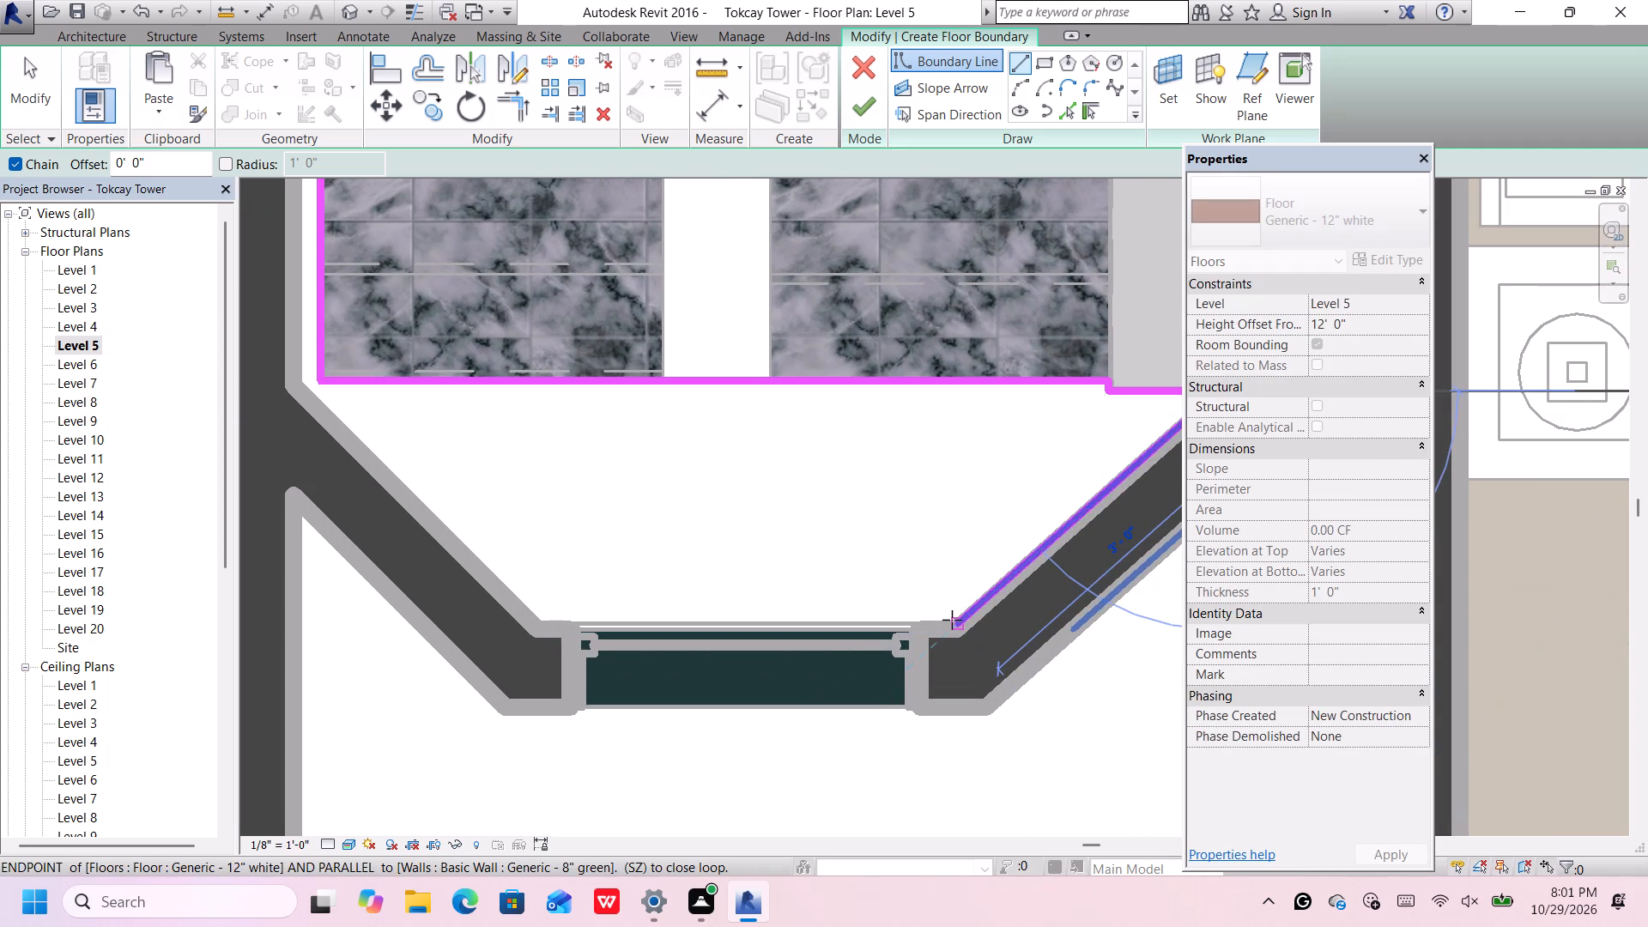
pyautogui.scroll(-5, 952, 620)
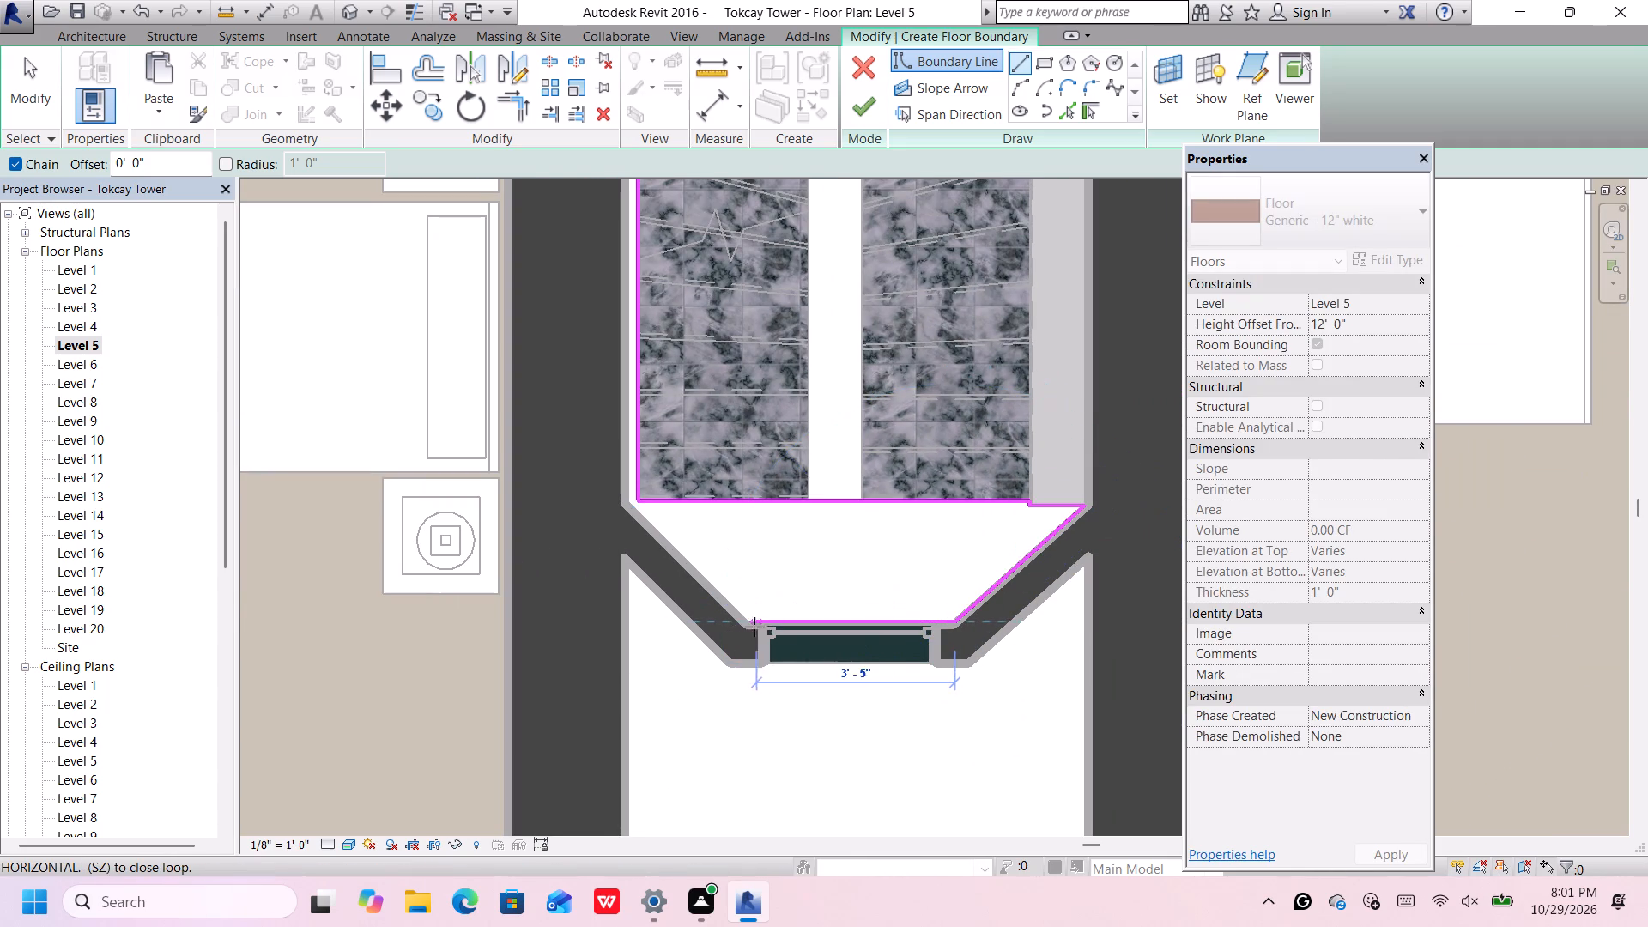
pyautogui.scroll(4, 745, 625)
pyautogui.click(749, 620)
pyautogui.scroll(-7, 749, 620)
pyautogui.scroll(5, 668, 541)
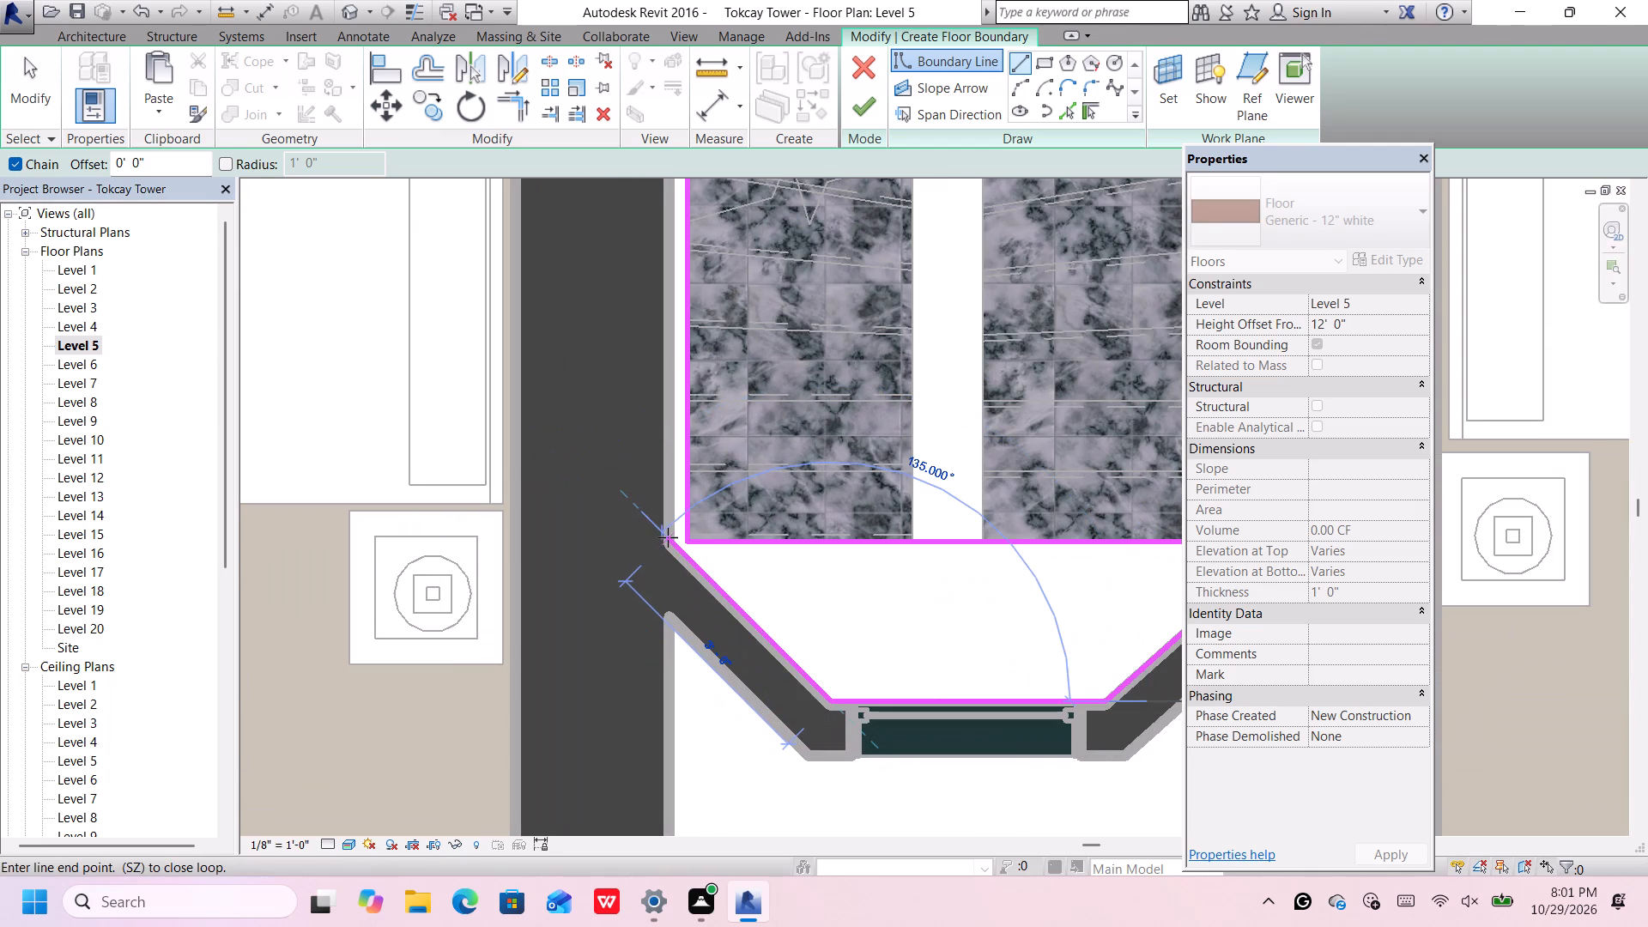
pyautogui.click(674, 540)
# Close the boundary loop with a line up the shaft wall to the starting point at the stair's upper corner.
pyautogui.scroll(-11, 674, 540)
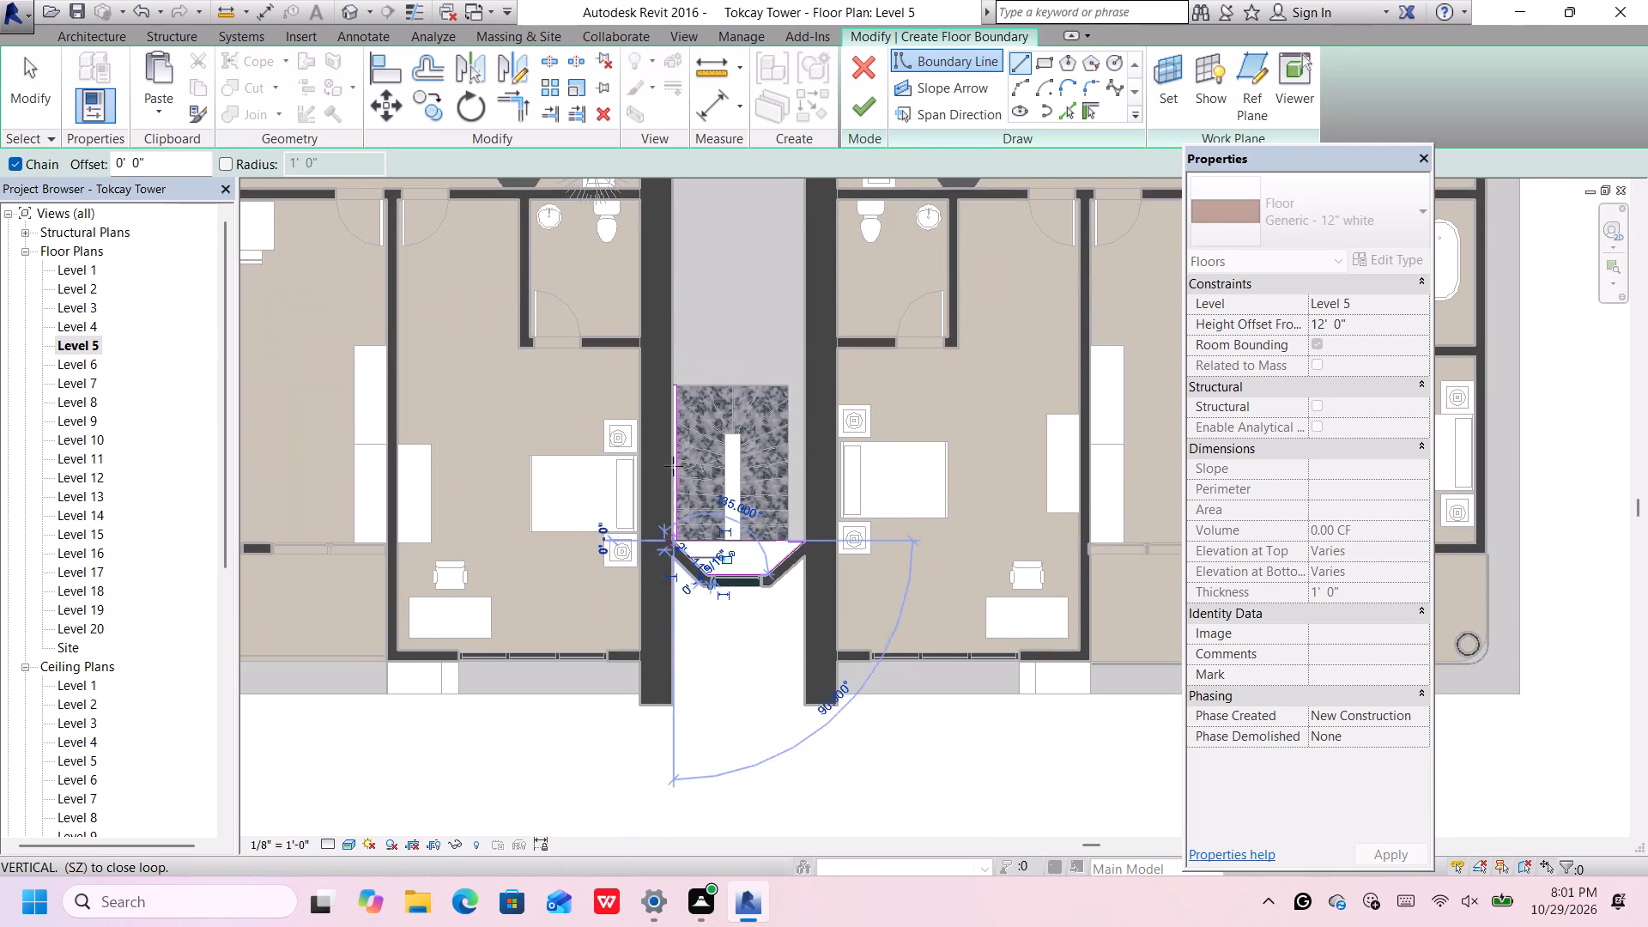
pyautogui.scroll(15, 678, 379)
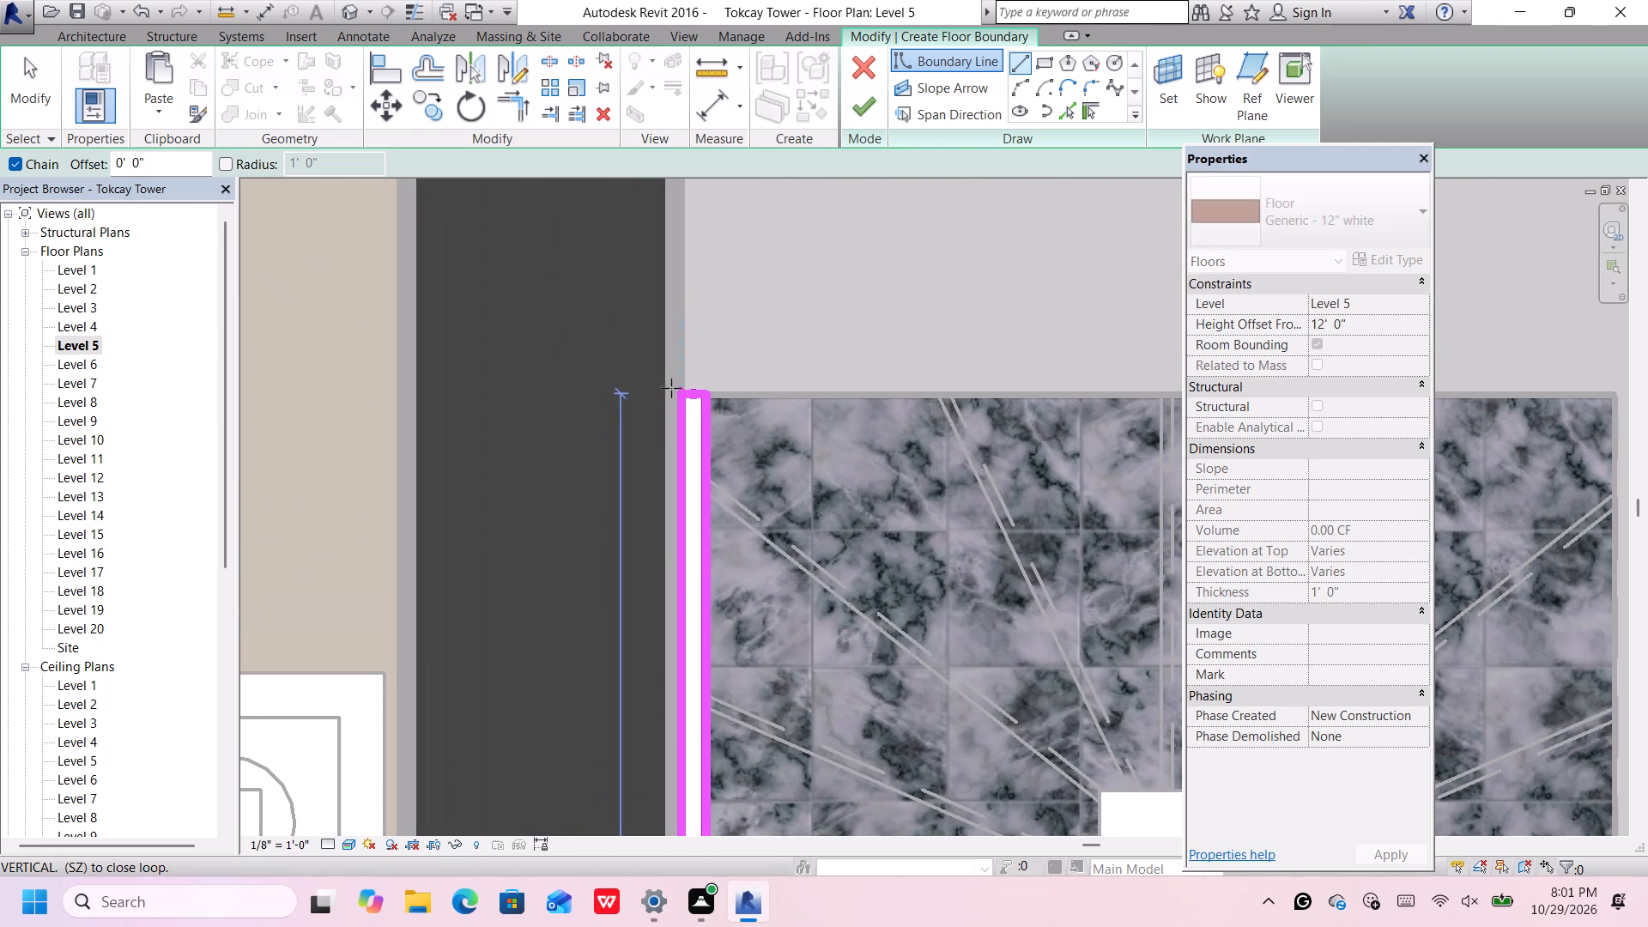
pyautogui.click(680, 395)
pyautogui.scroll(-8, 680, 397)
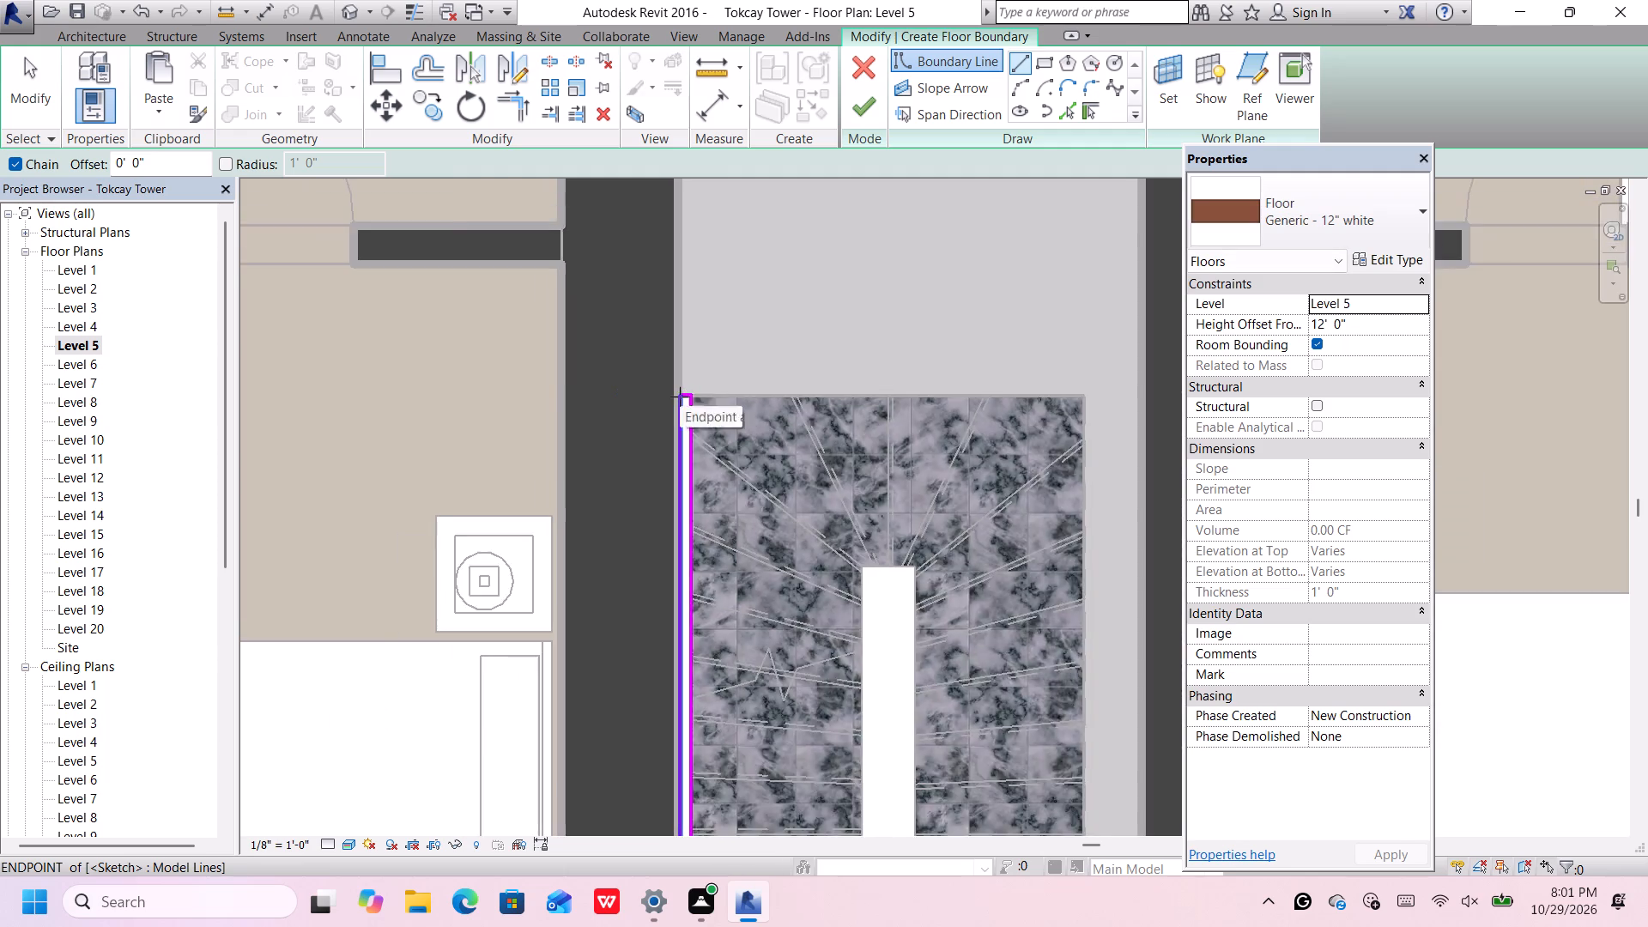
# Set the new floor's level to Level 4 and finish its sketch.
pyautogui.scroll(-4, 680, 397)
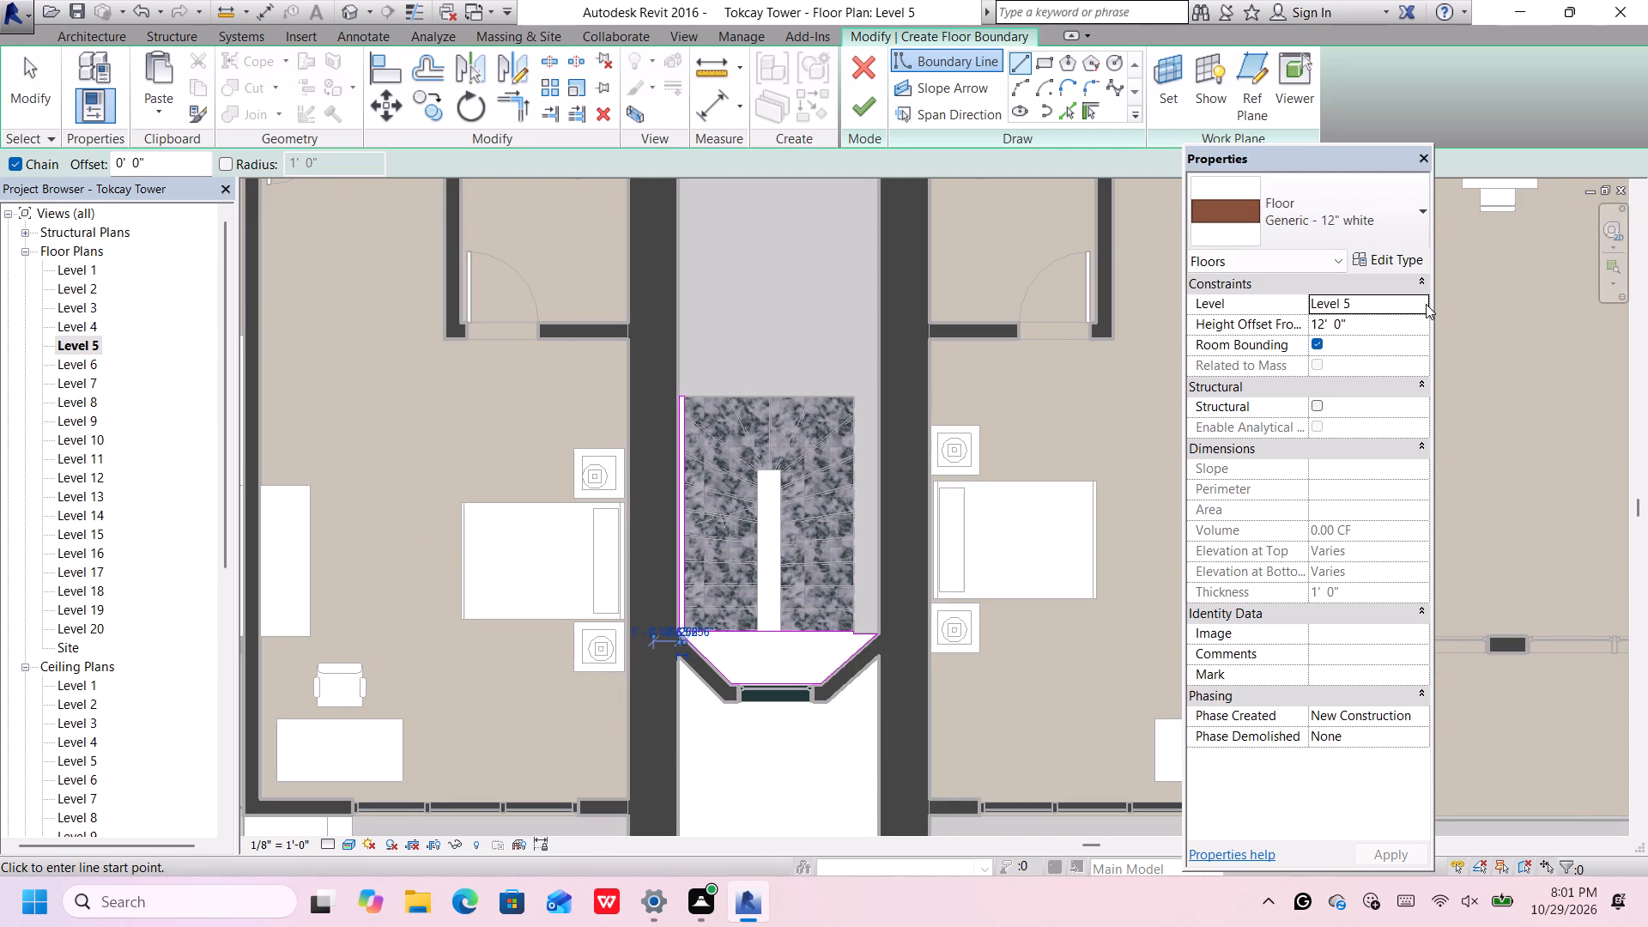
pyautogui.click(1426, 304)
pyautogui.click(1366, 355)
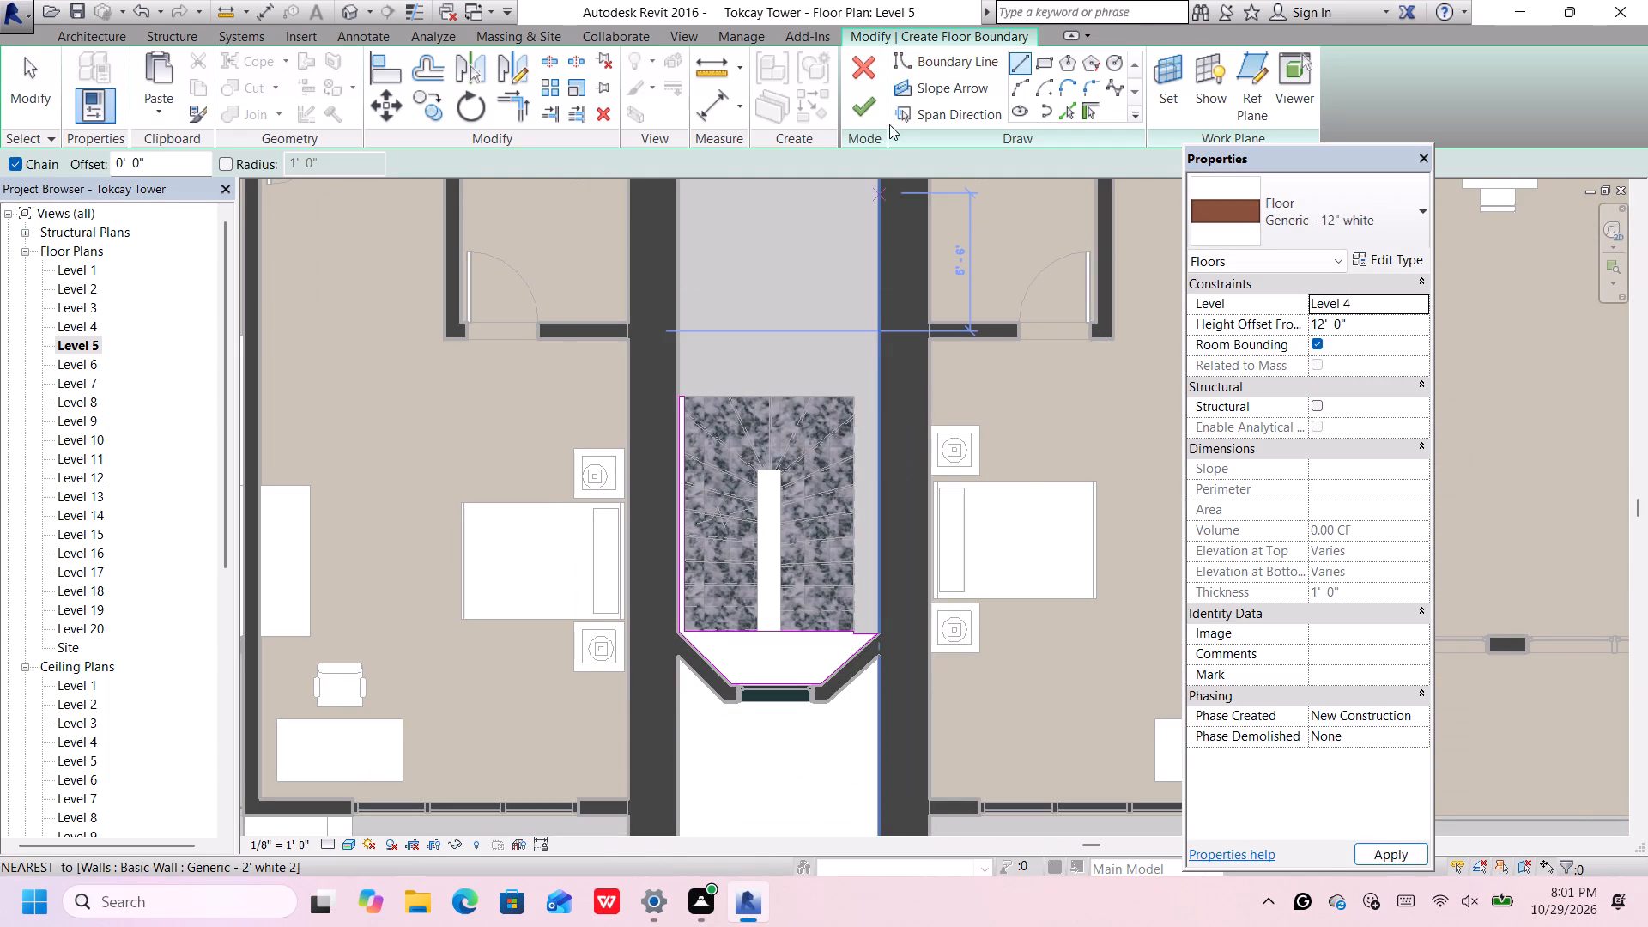
pyautogui.click(869, 106)
pyautogui.scroll(-6, 667, 345)
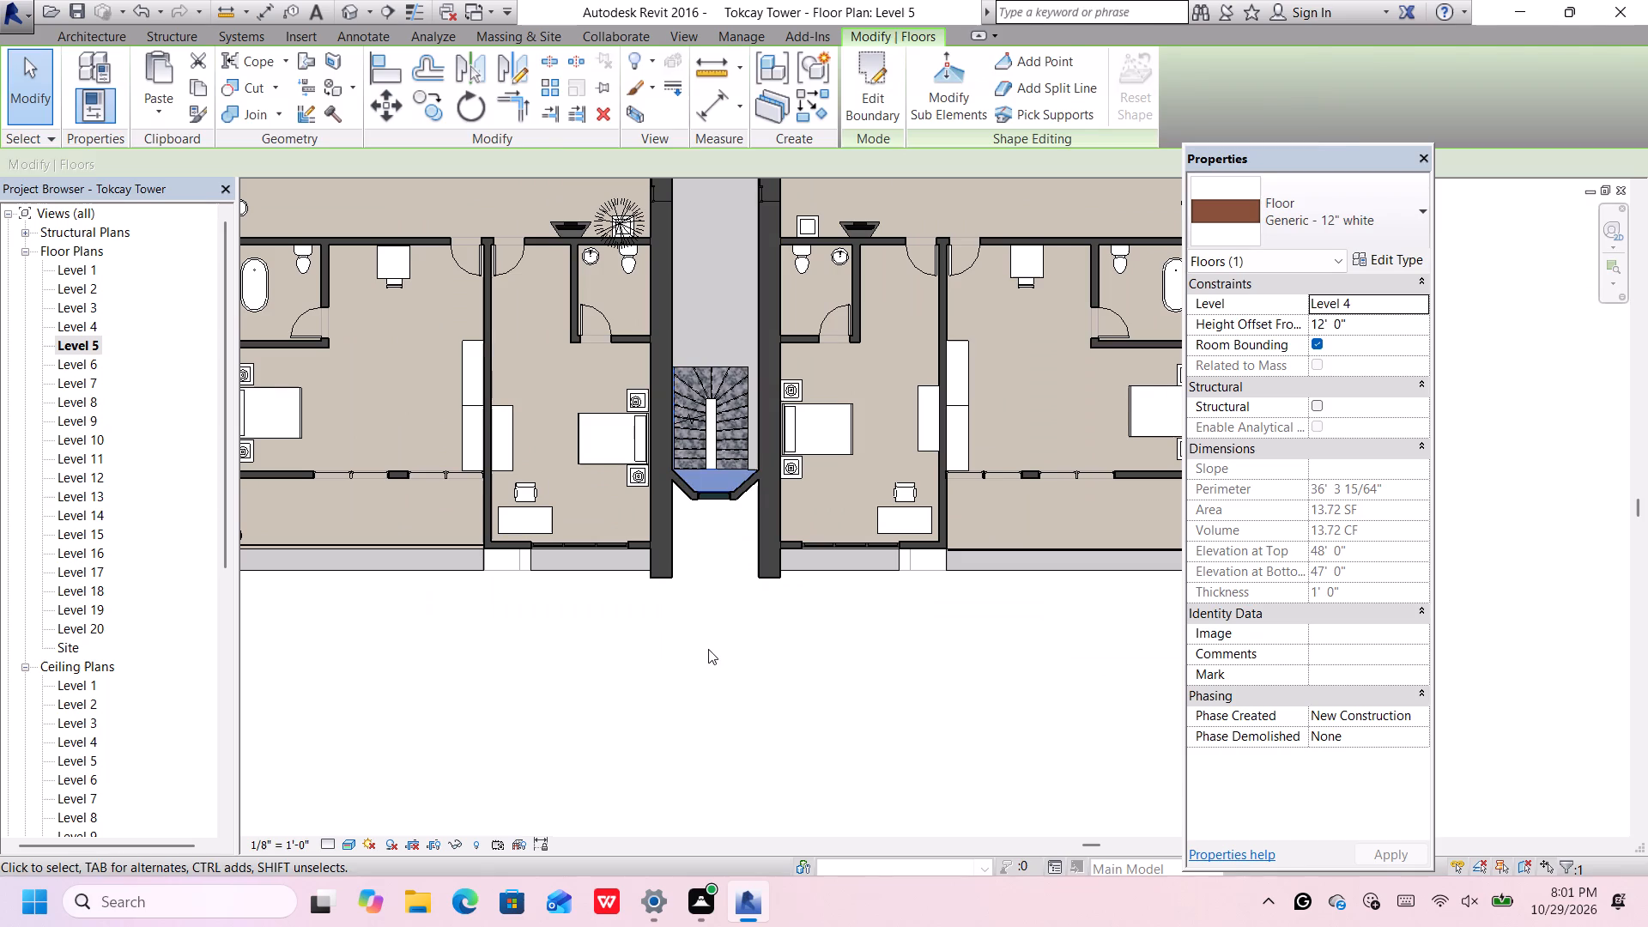
pyautogui.click(708, 653)
# Open the Level 6 floor plan and set its visual style to Realistic.
pyautogui.moveTo(748, 511); pyautogui.dragTo(758, 644, button='middle')
pyautogui.scroll(-3, 758, 641)
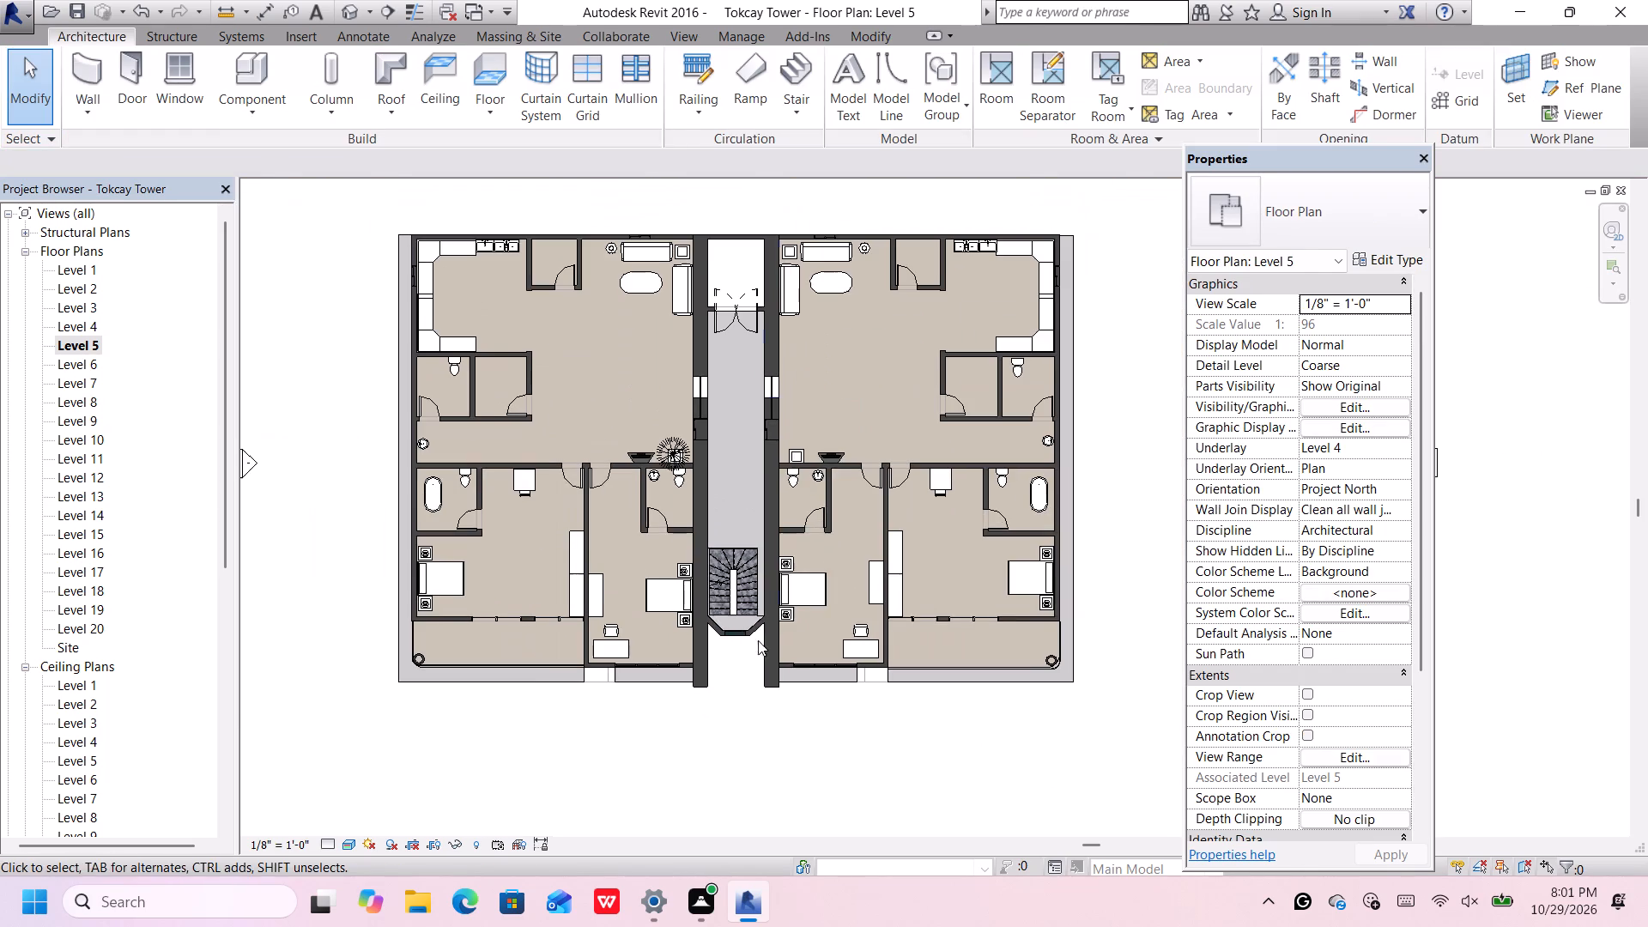
pyautogui.scroll(1, 690, 570)
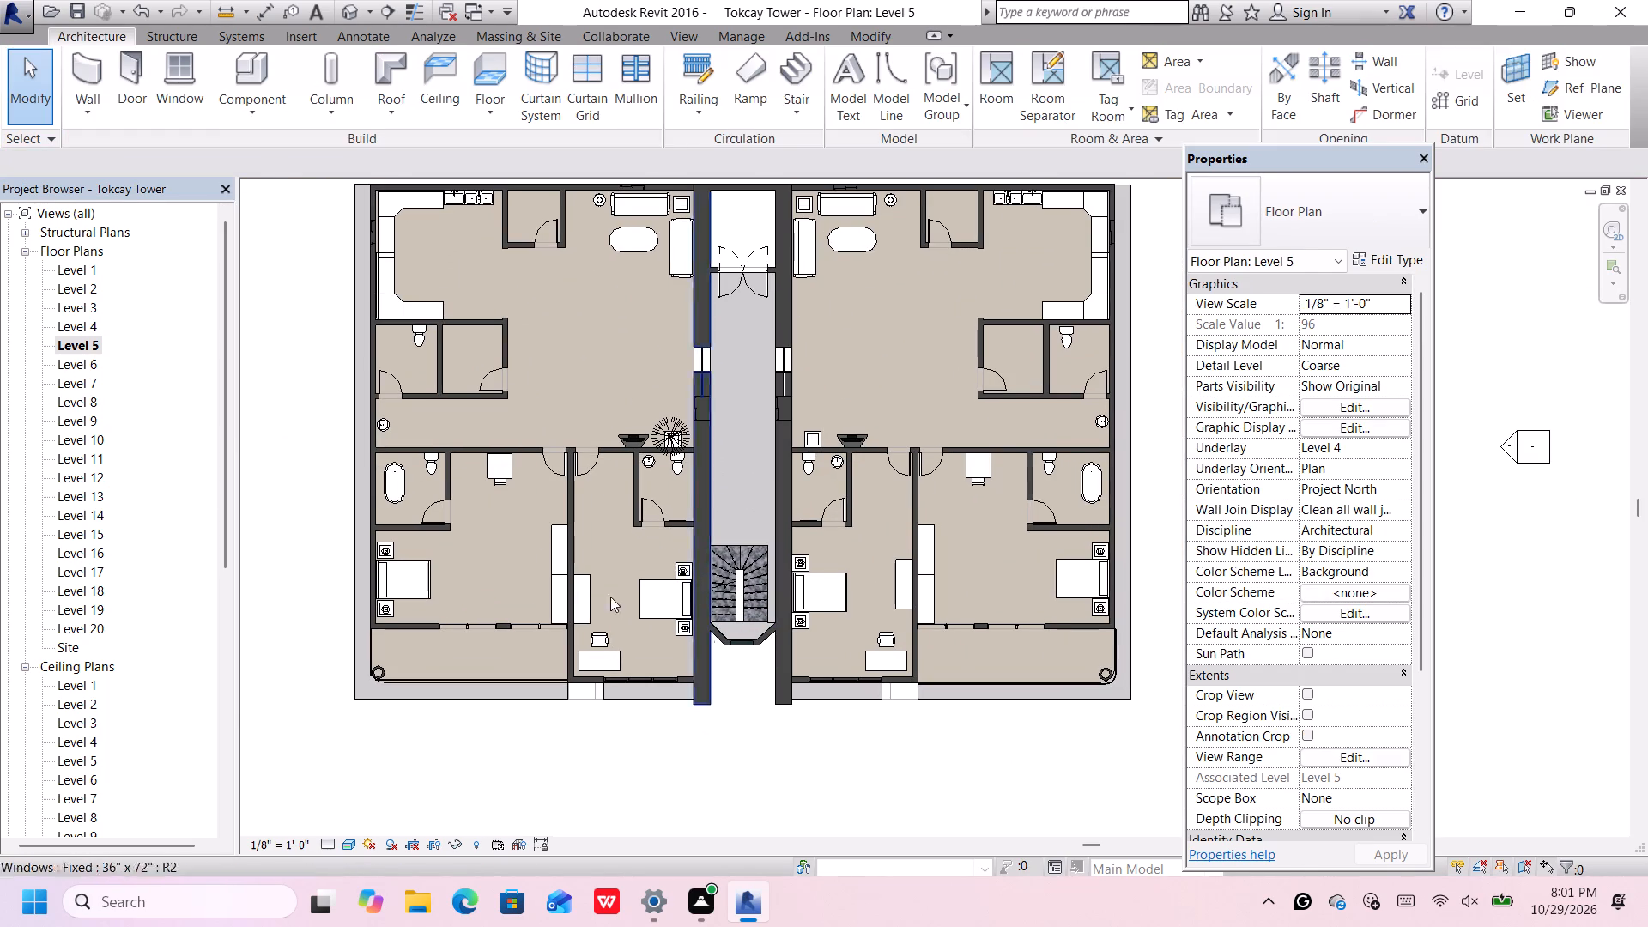
pyautogui.doubleClick(64, 359)
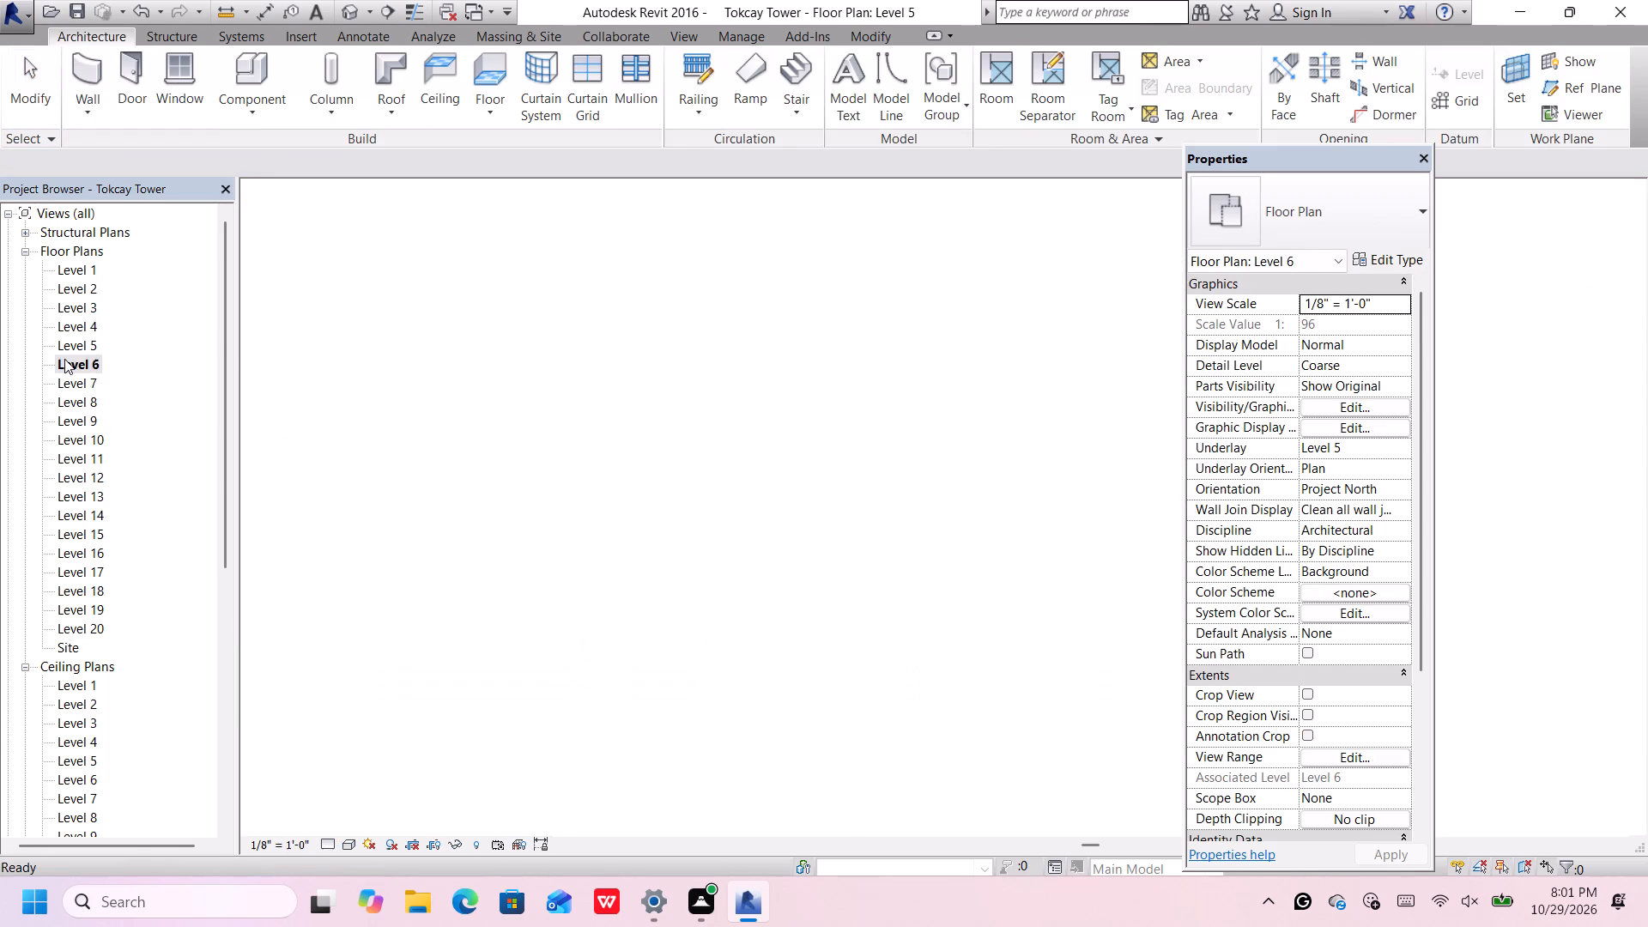
pyautogui.scroll(-1, 368, 463)
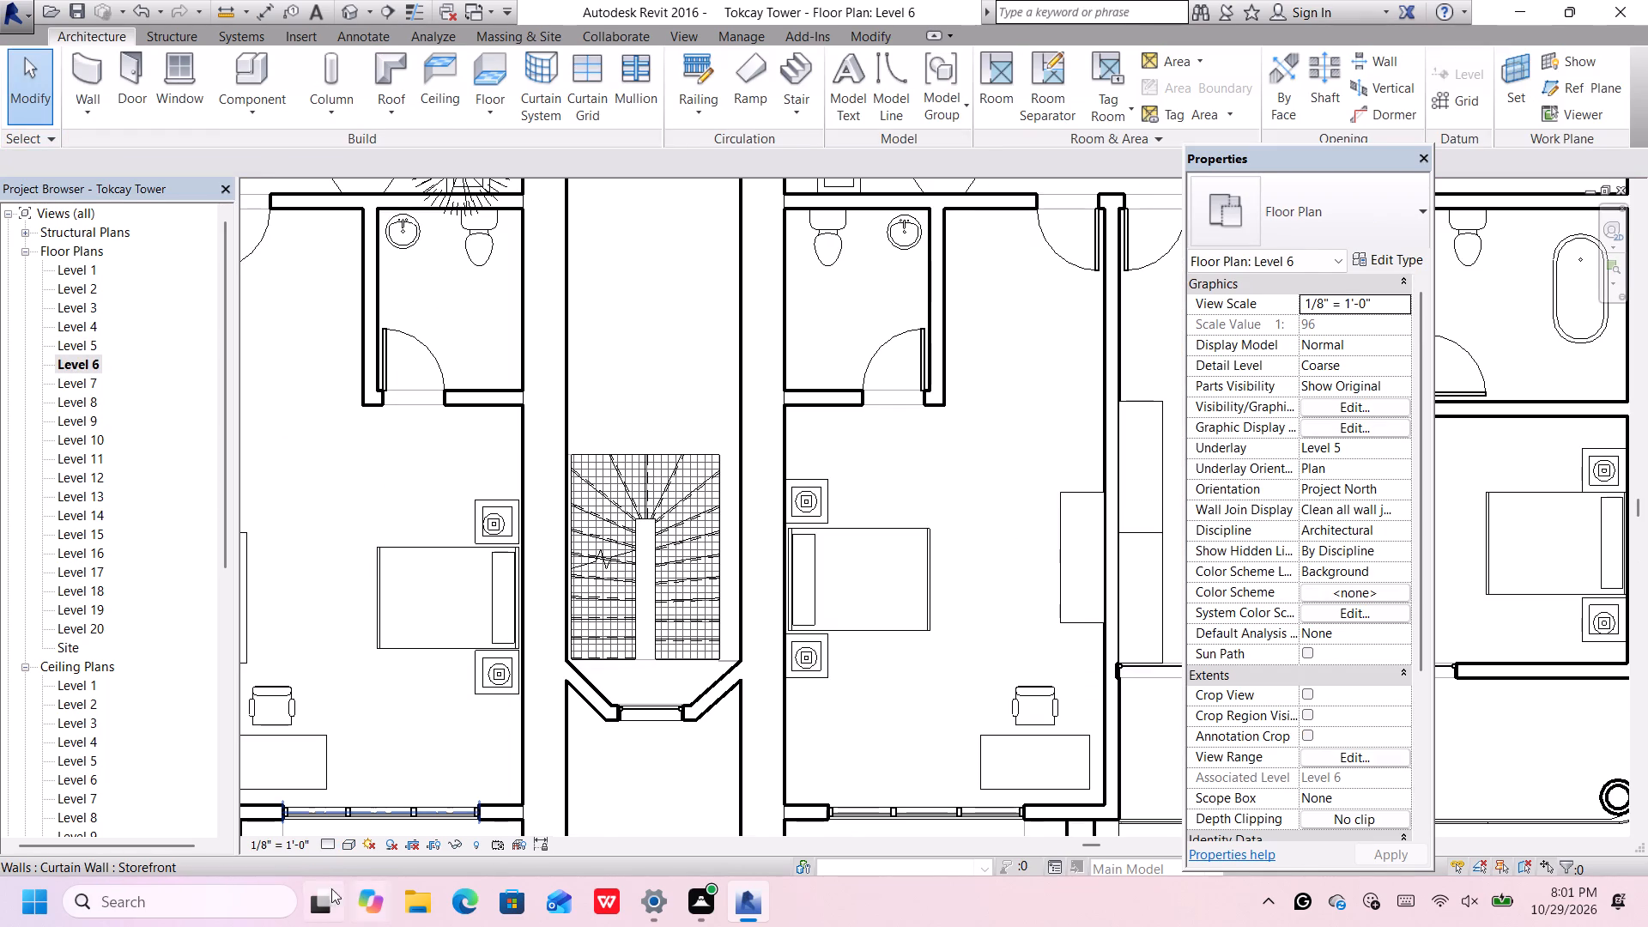
pyautogui.click(352, 851)
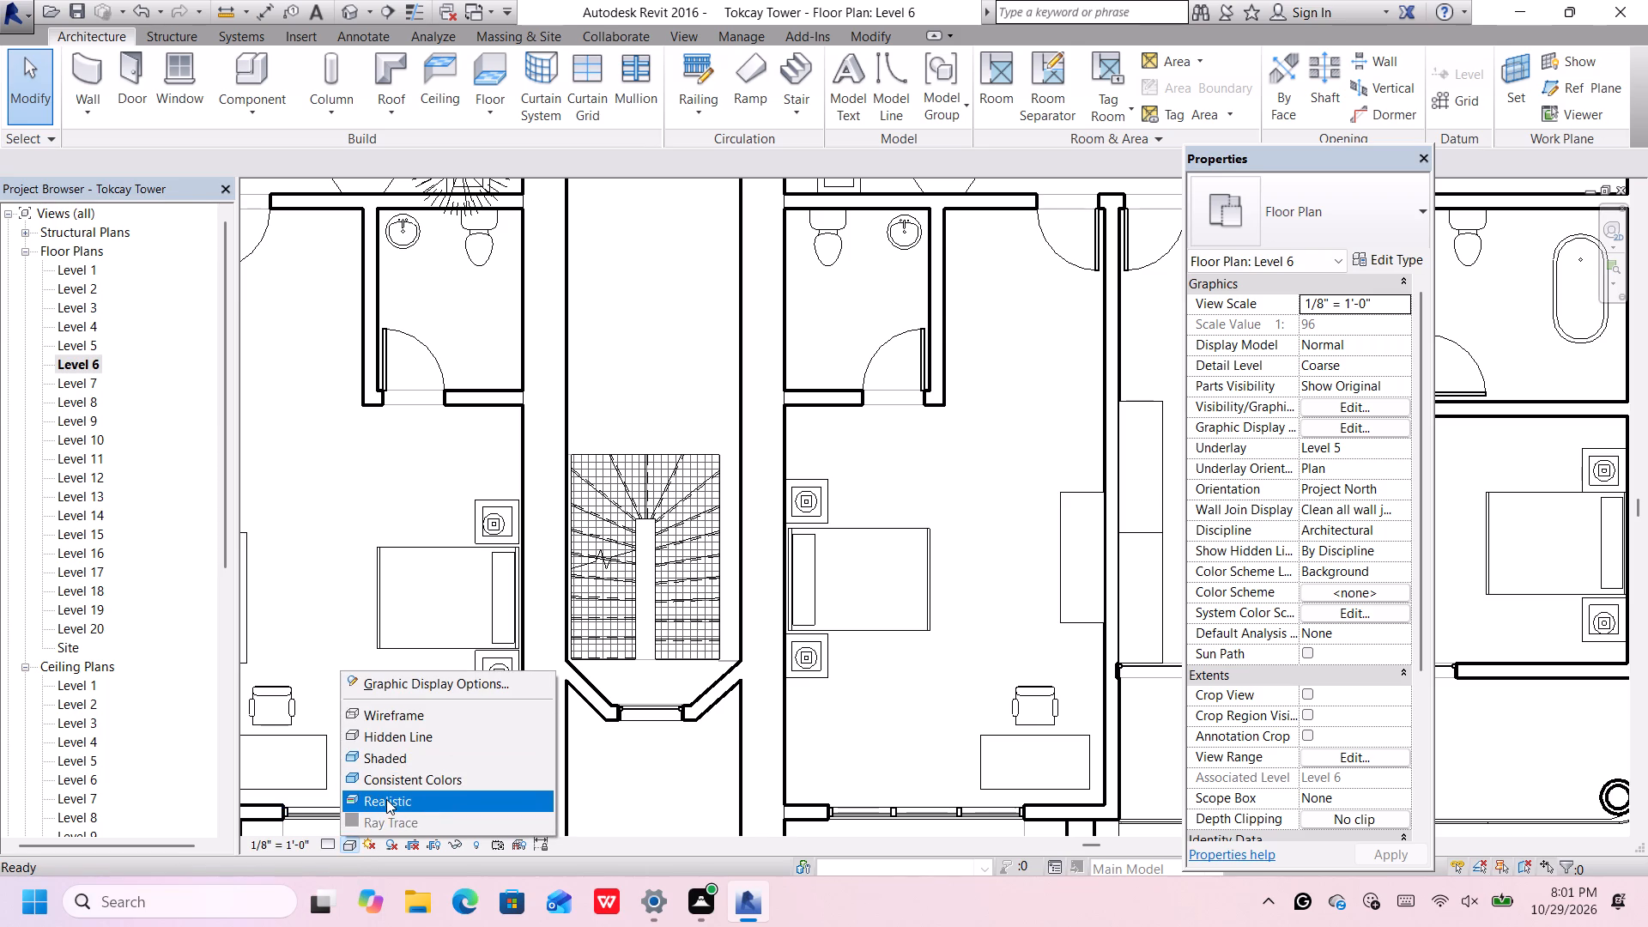
pyautogui.click(386, 799)
pyautogui.scroll(-9, 706, 638)
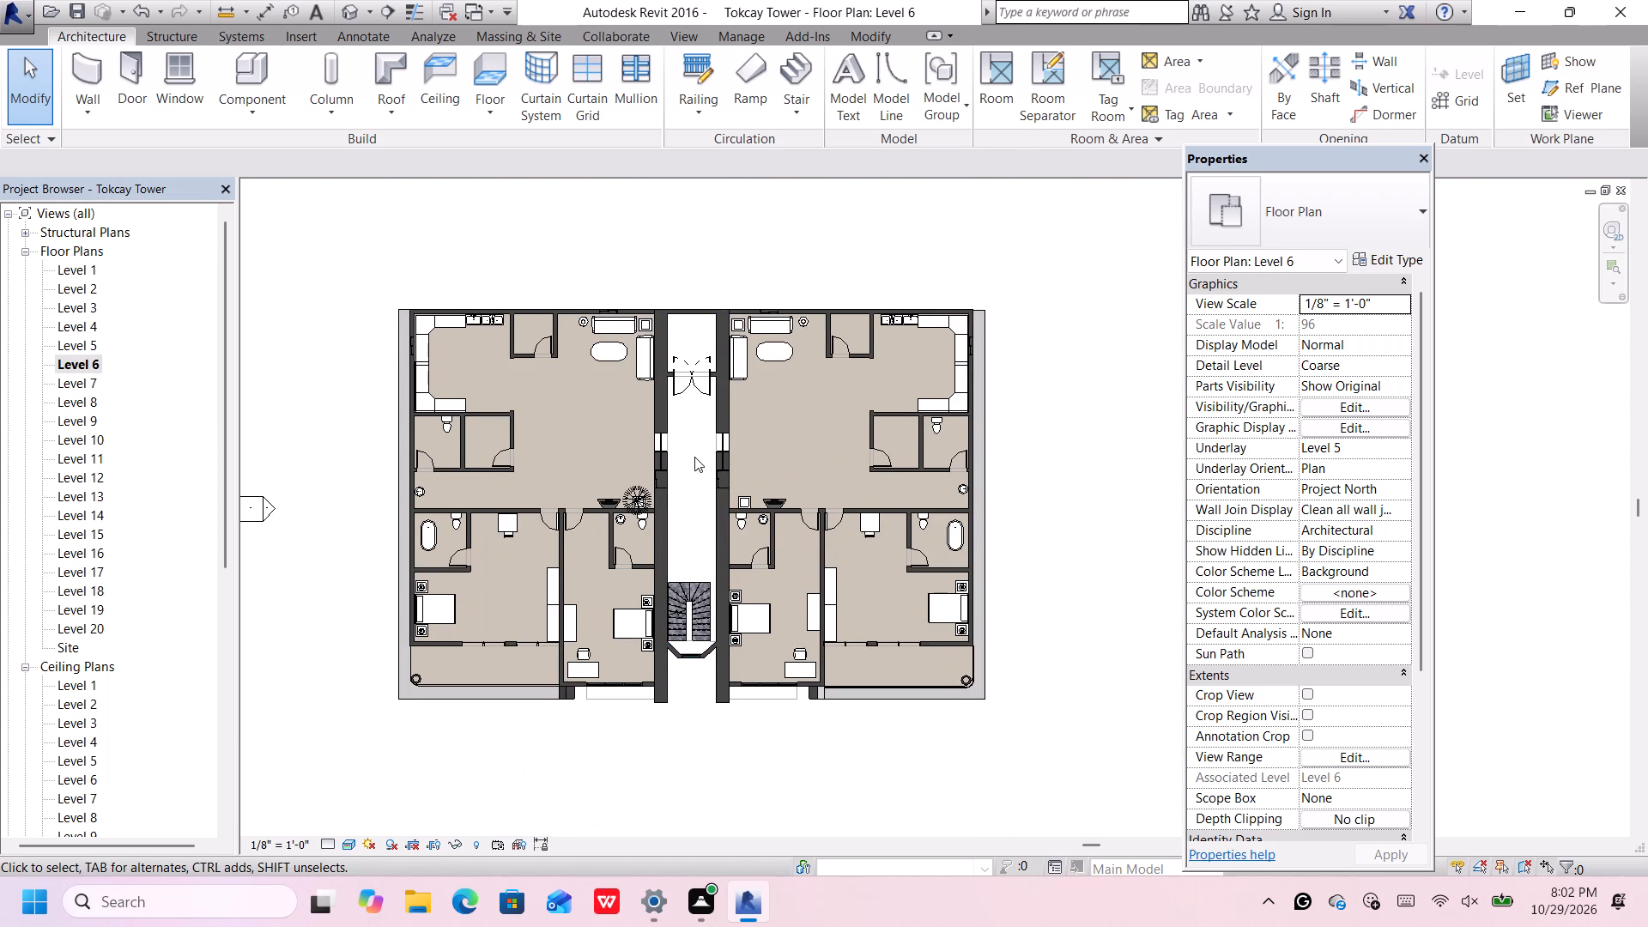
pyautogui.moveTo(695, 460); pyautogui.dragTo(712, 427, button='middle')
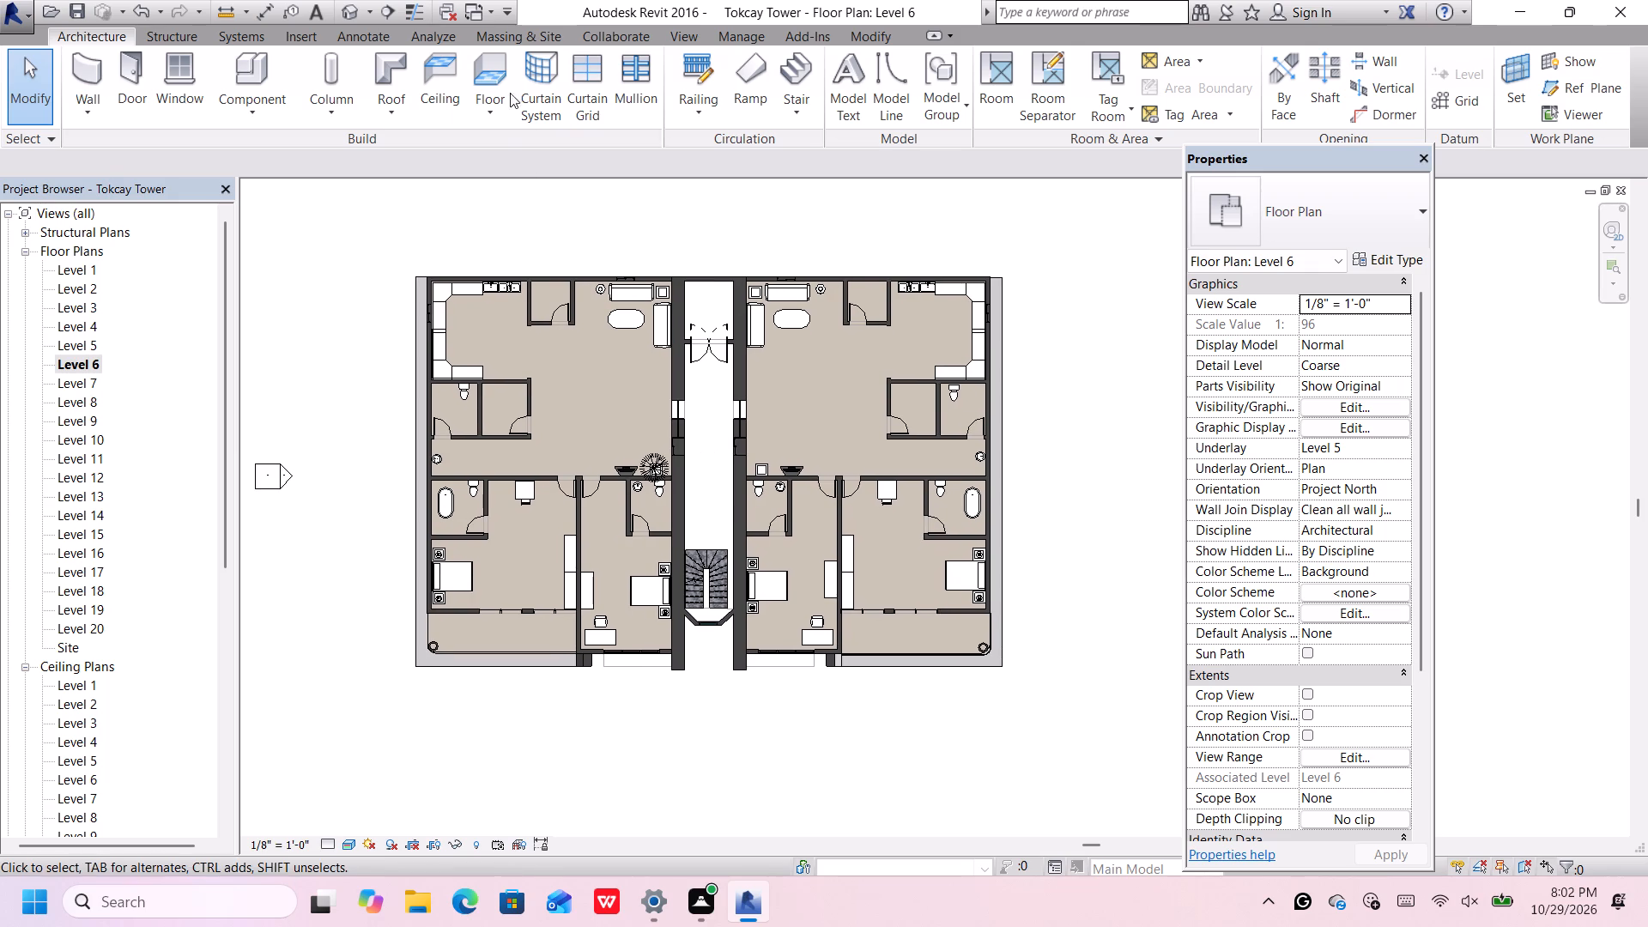
# Start a Generic - 12" white floor and draw a rectangular boundary over the corridor, from the double-door wall to the stair's upper edge.
pyautogui.click(496, 68)
pyautogui.scroll(6, 680, 341)
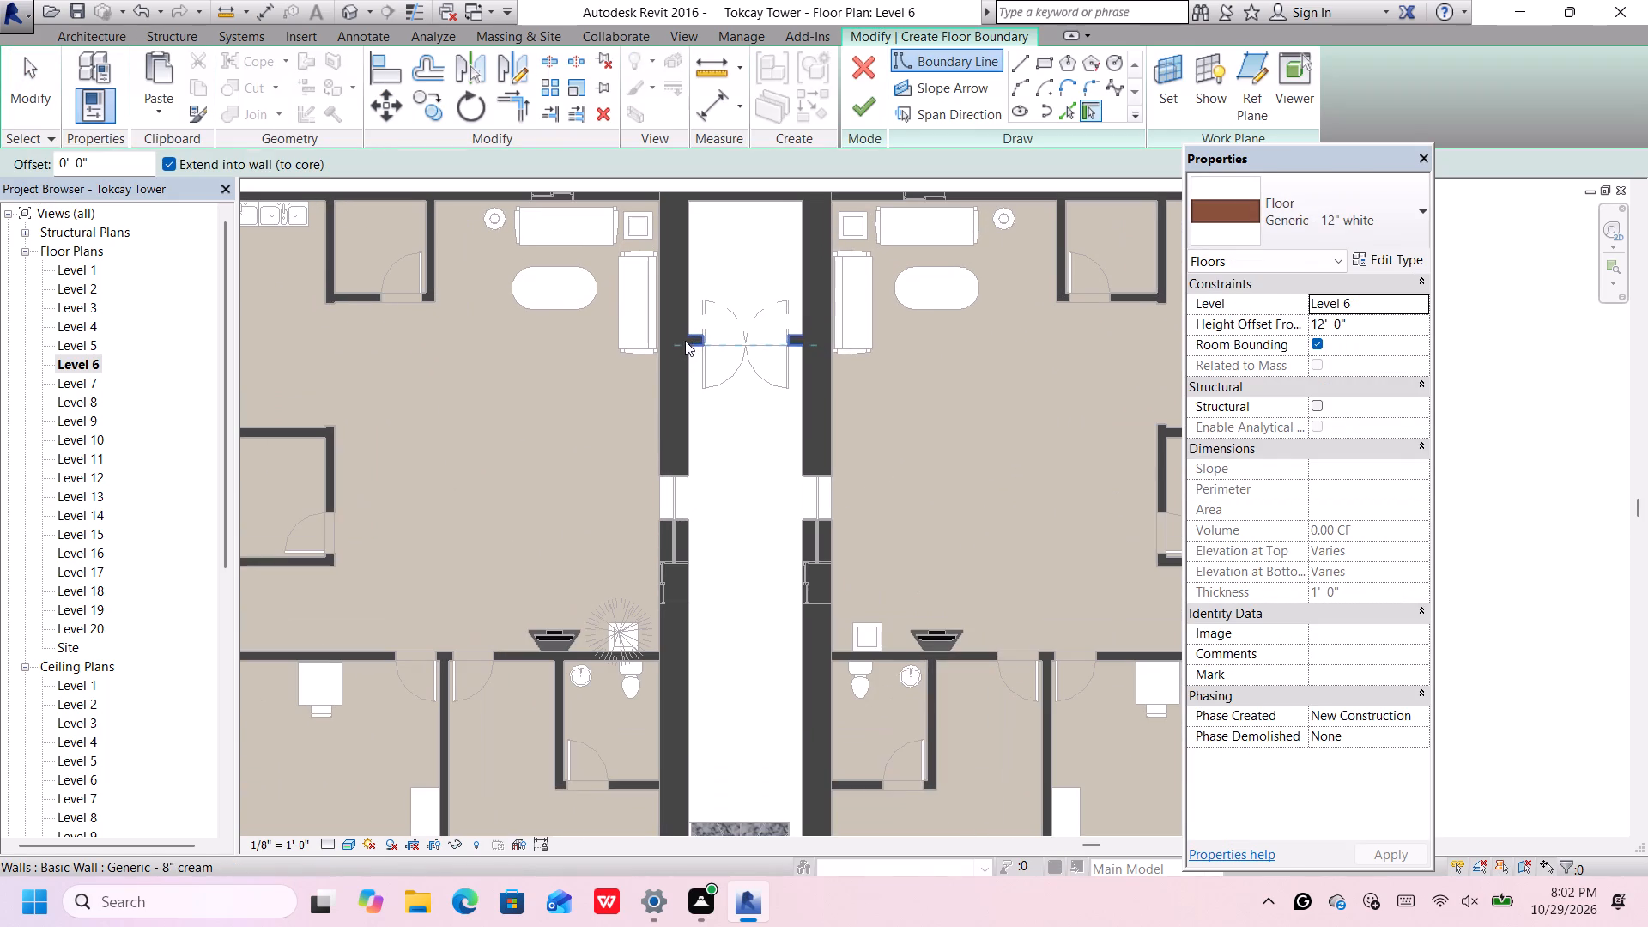
pyautogui.click(1046, 59)
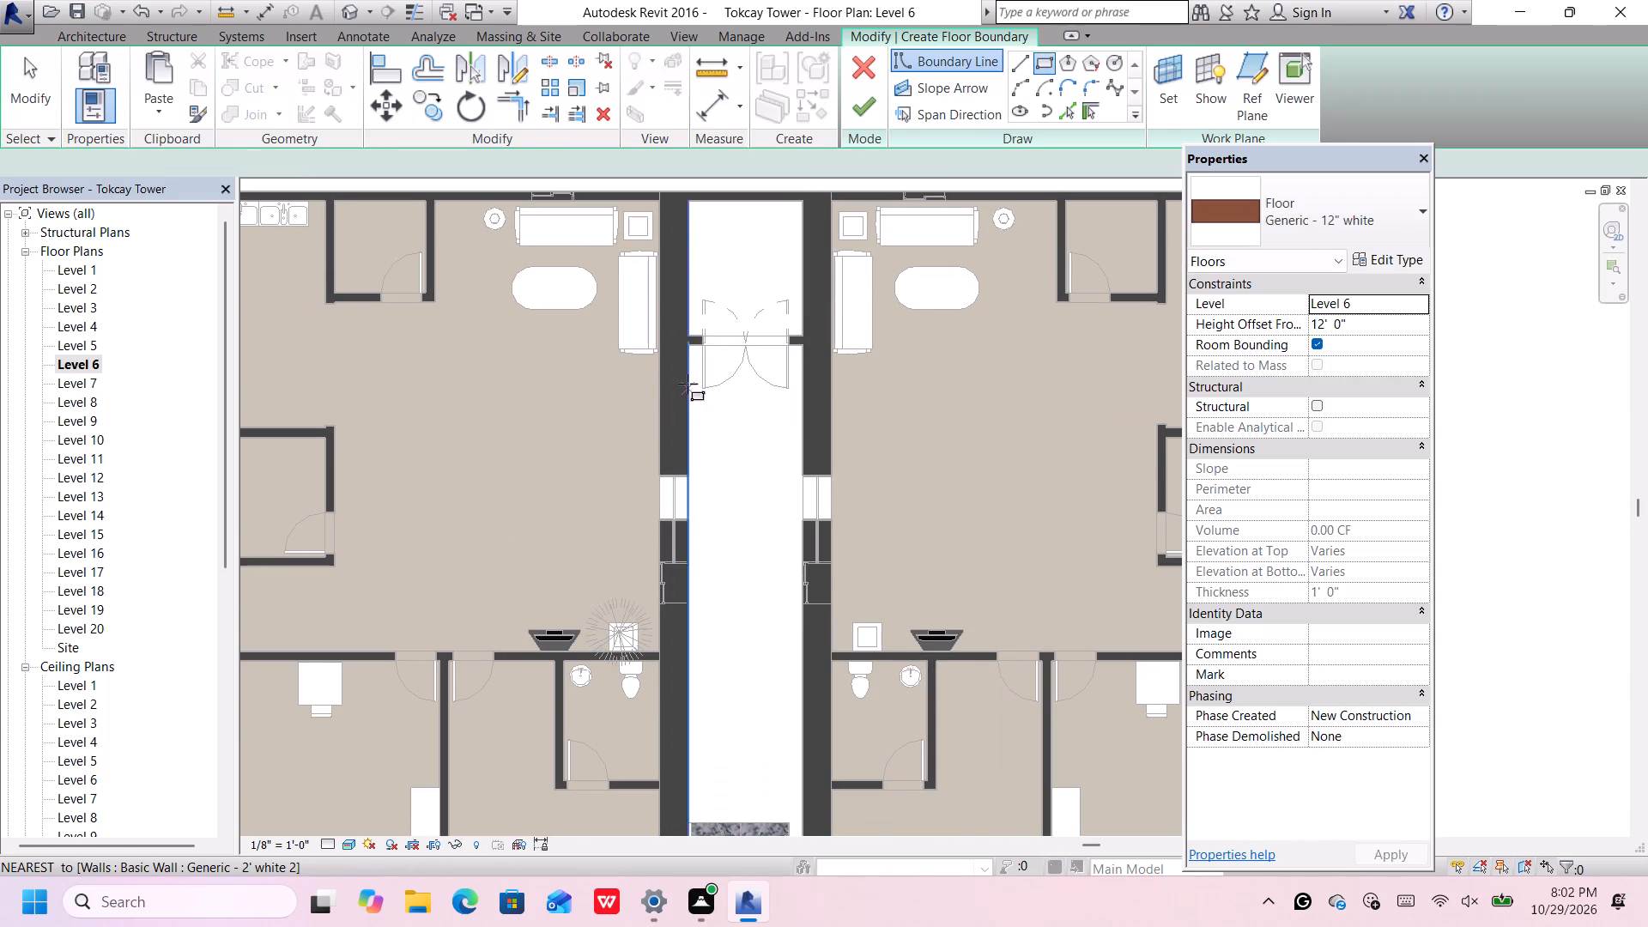
pyautogui.scroll(6, 686, 385)
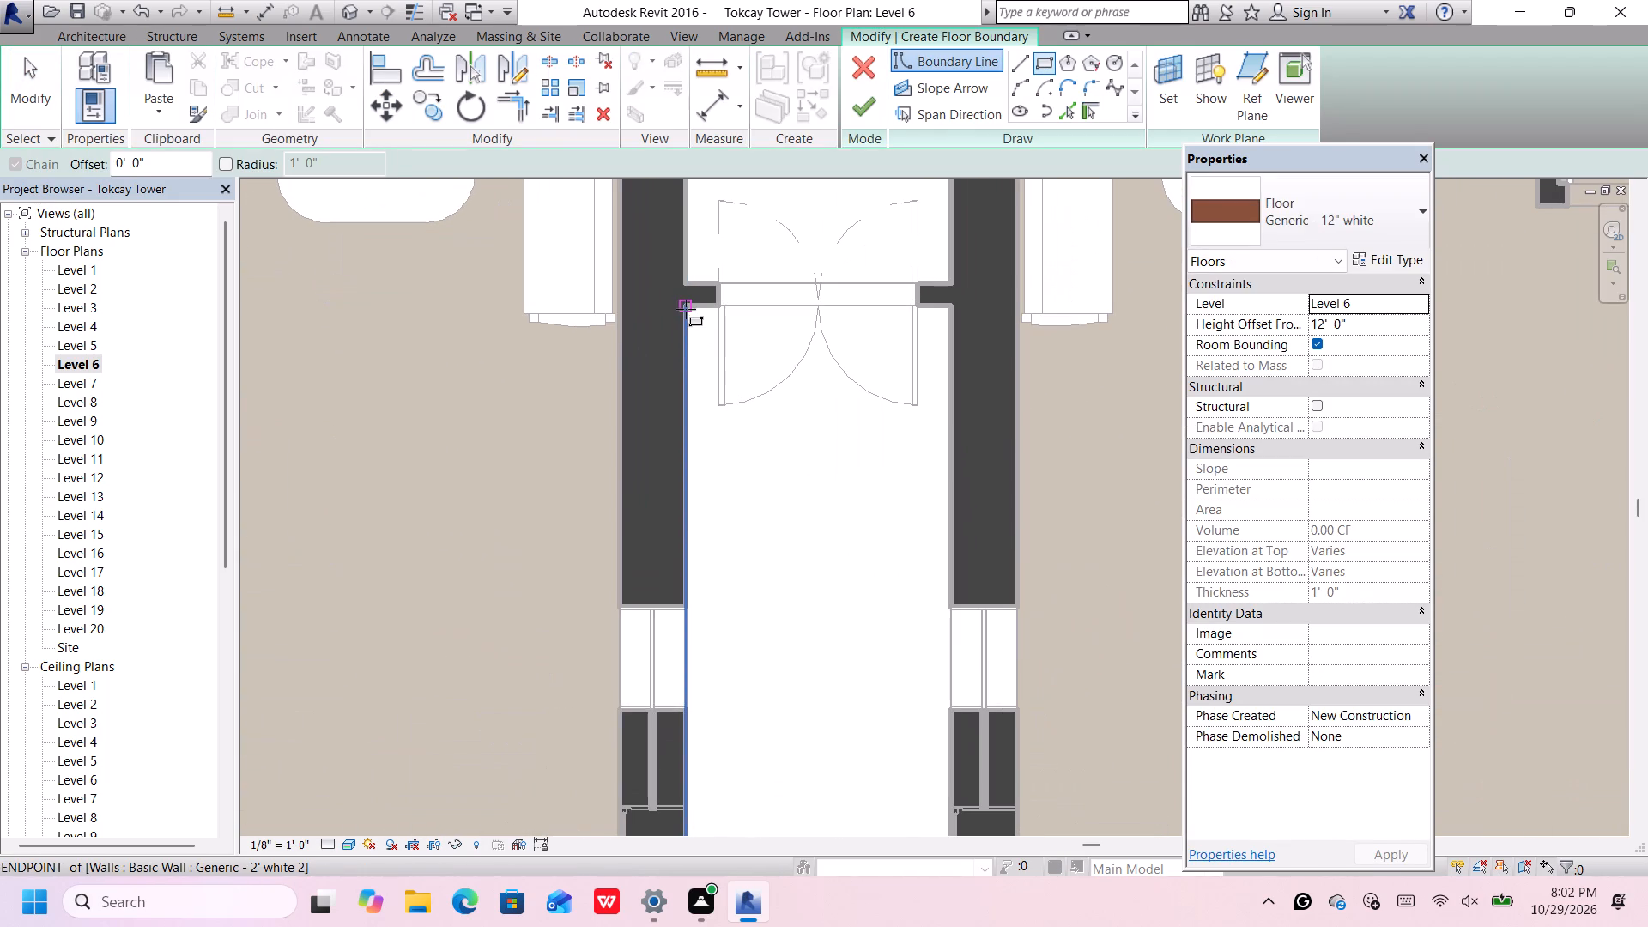
pyautogui.click(686, 307)
pyautogui.scroll(-11, 688, 308)
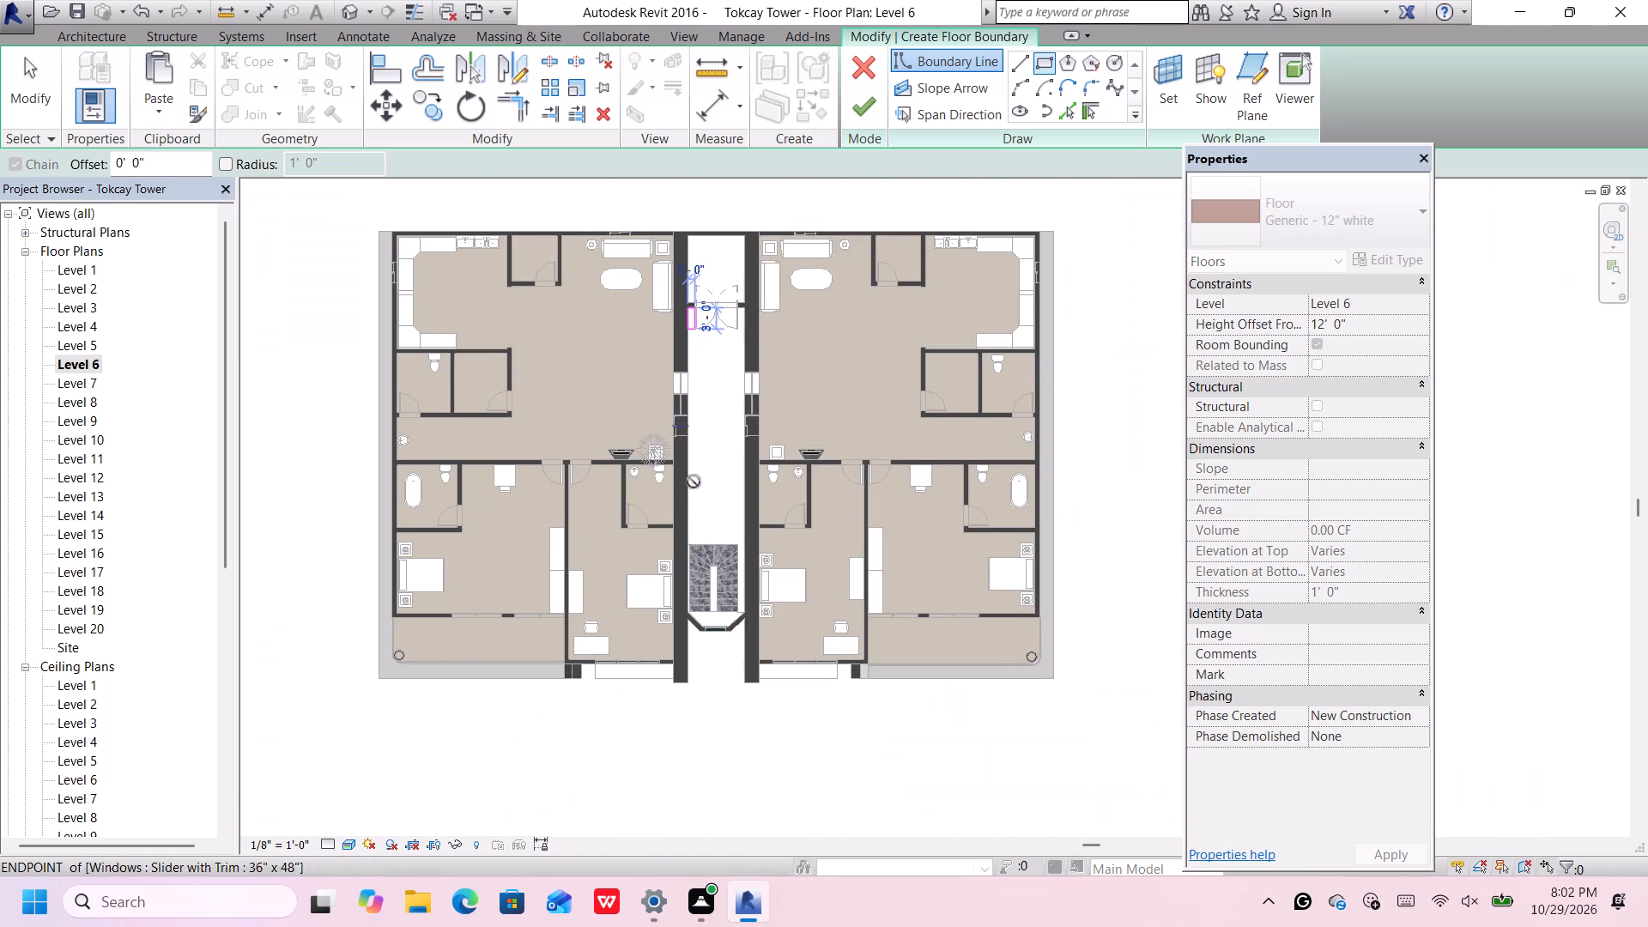
pyautogui.scroll(10, 736, 566)
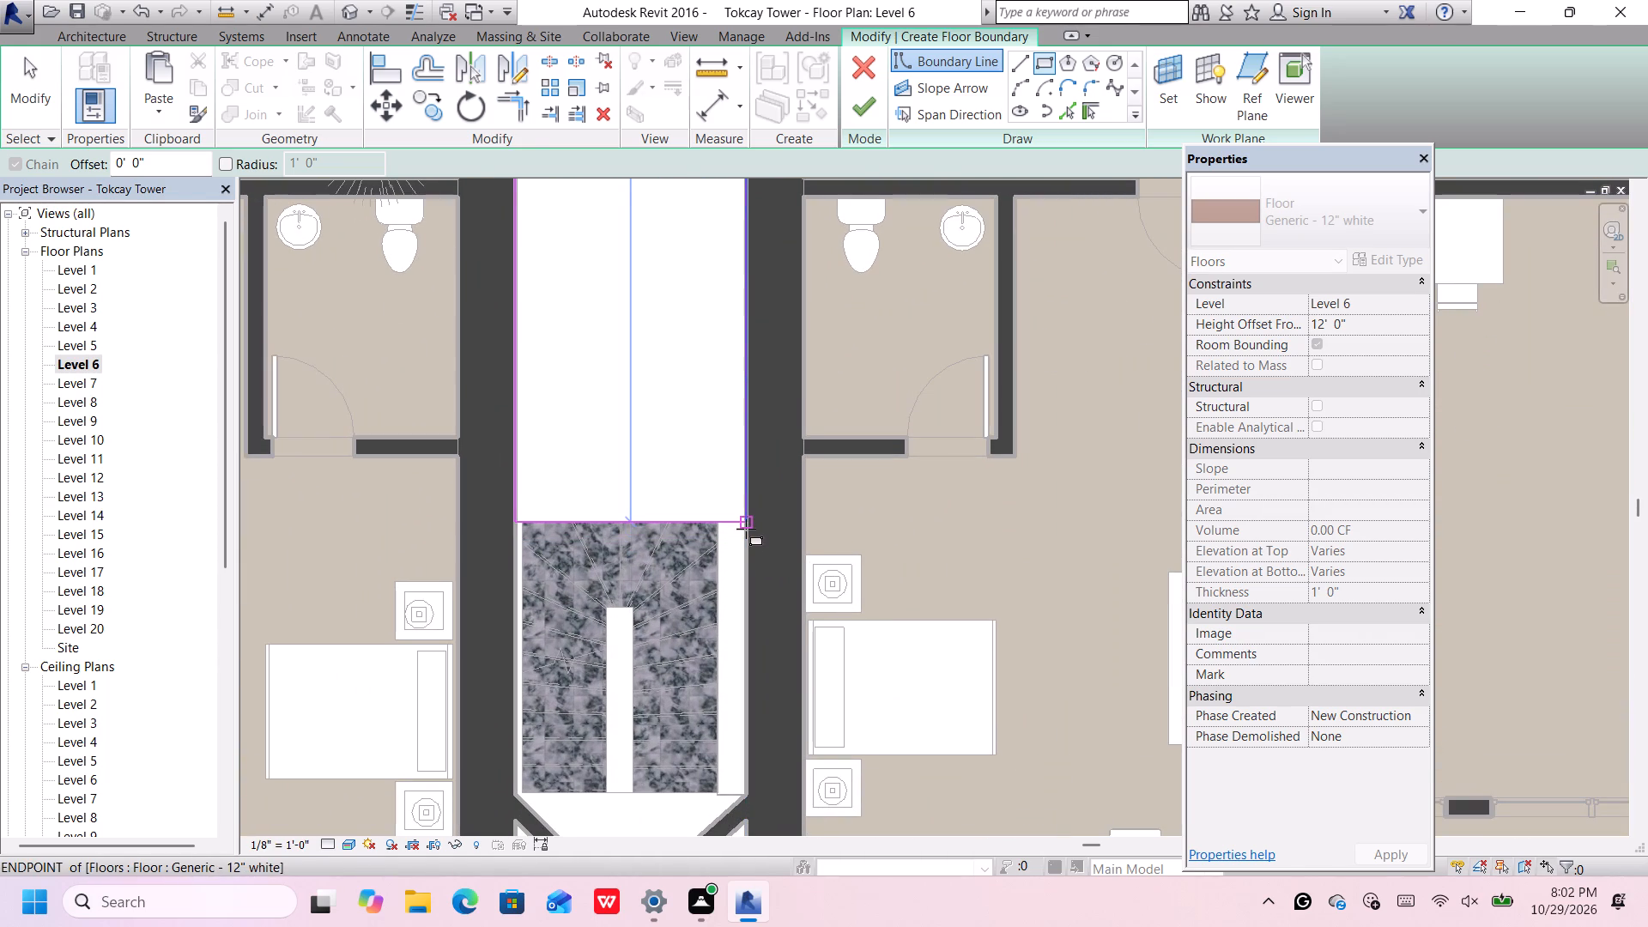
pyautogui.click(746, 528)
pyautogui.scroll(5, 744, 530)
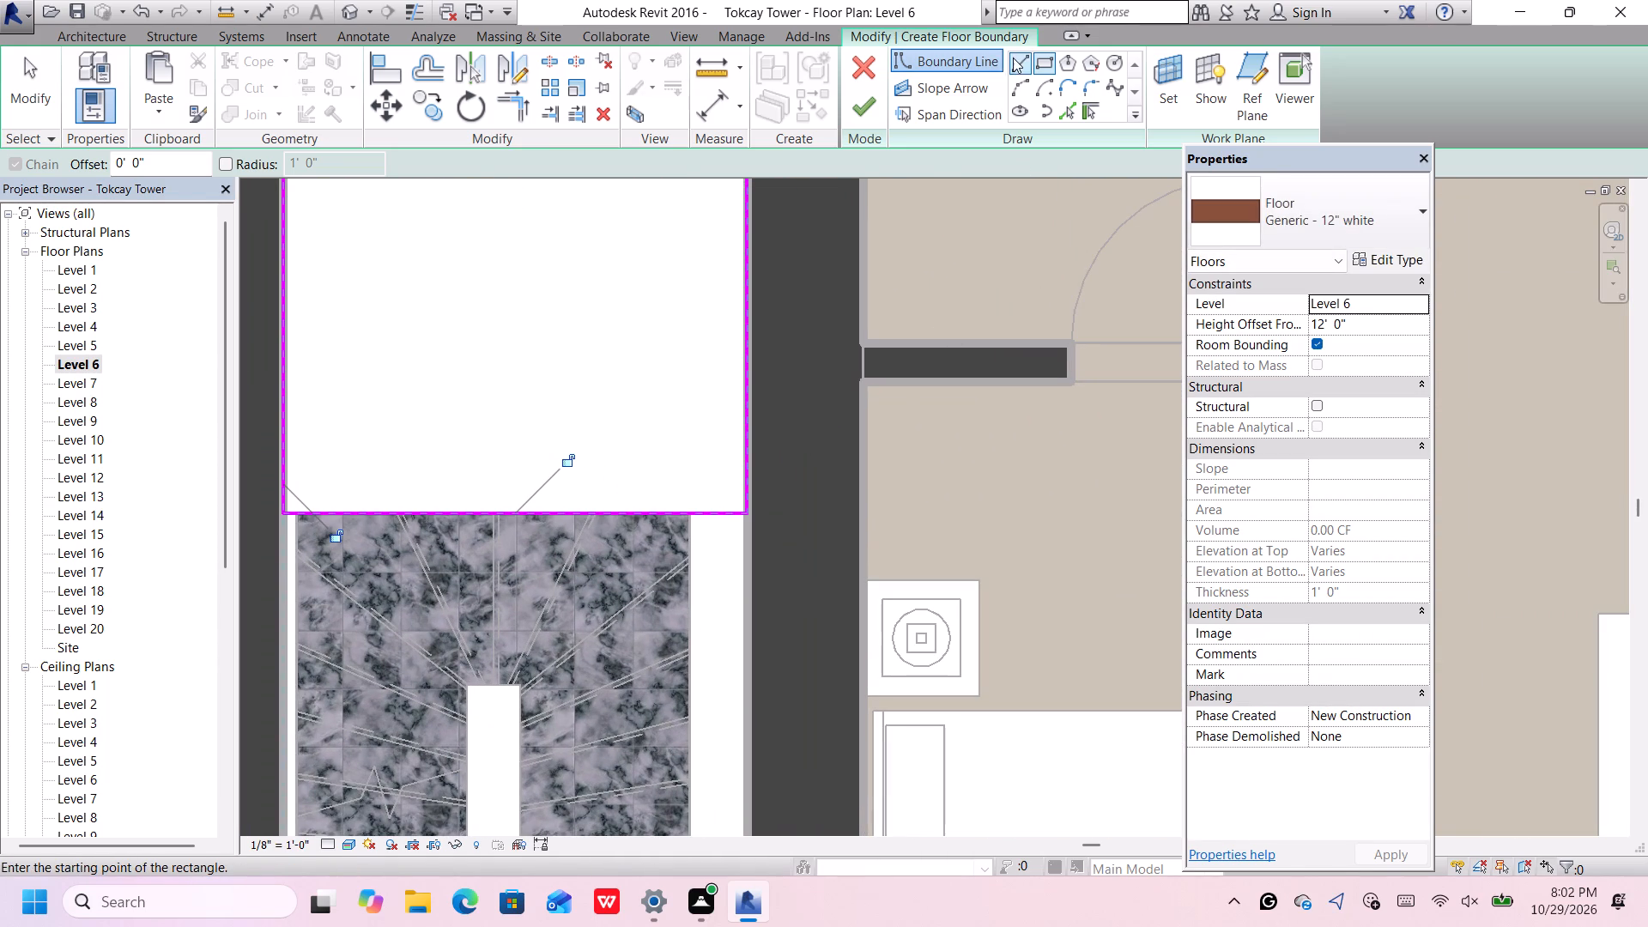
# Add a boundary line about 9' 5" long from the rectangle's corner beside the stair gap down the shaft wall to the window bay.
pyautogui.click(1013, 58)
pyautogui.click(746, 518)
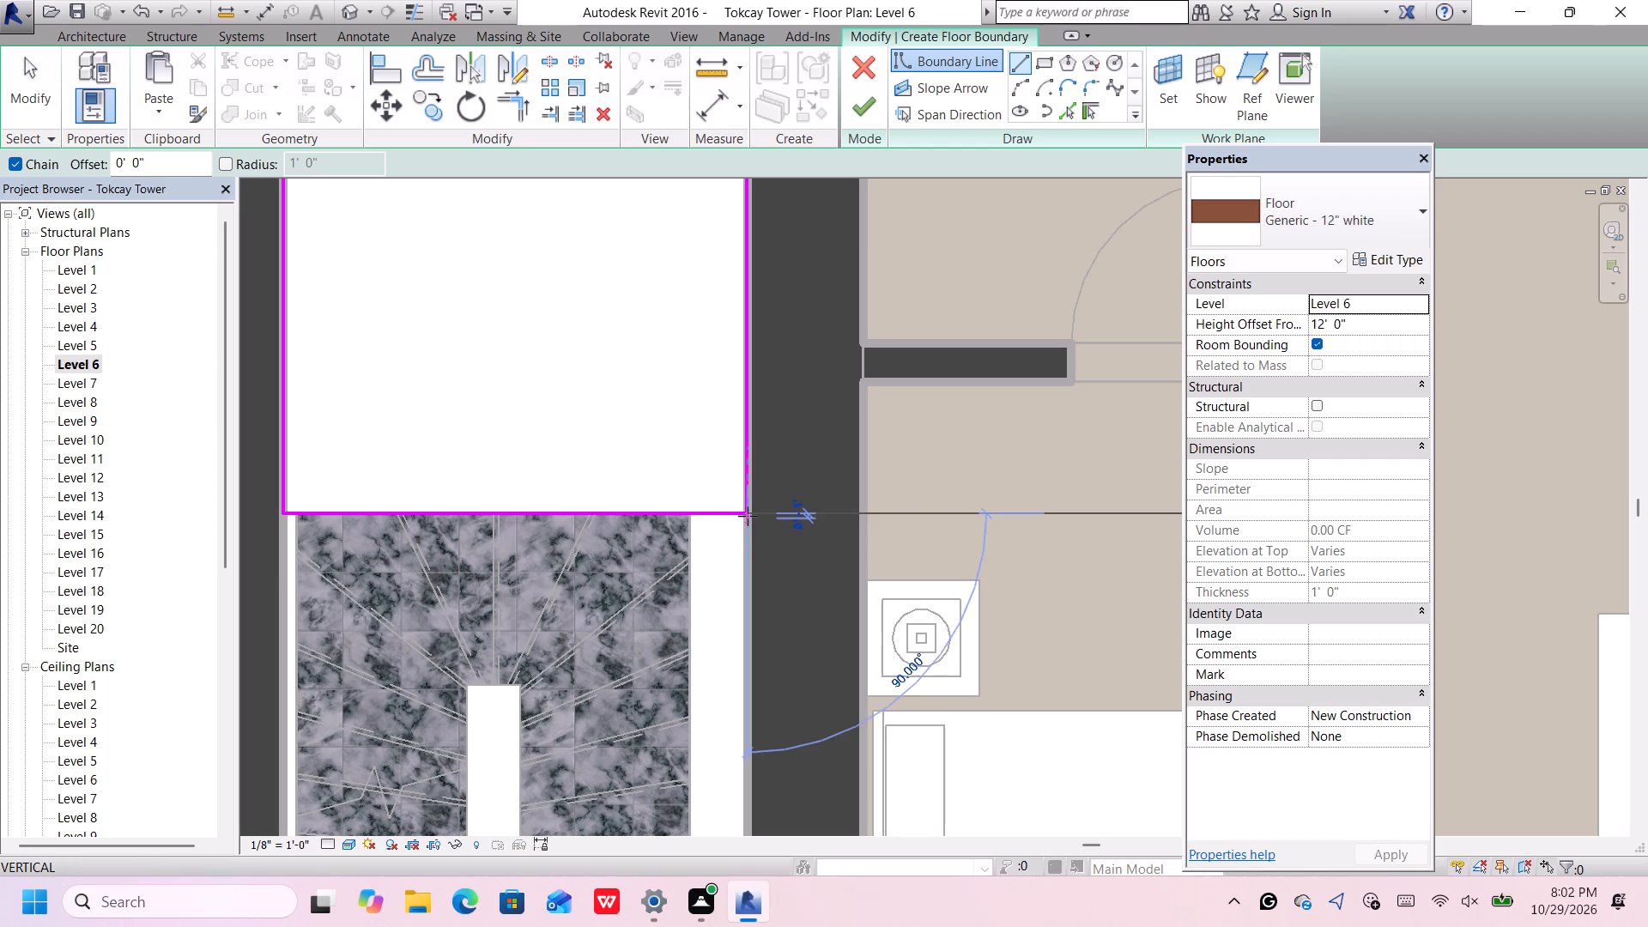
pyautogui.scroll(-6, 748, 516)
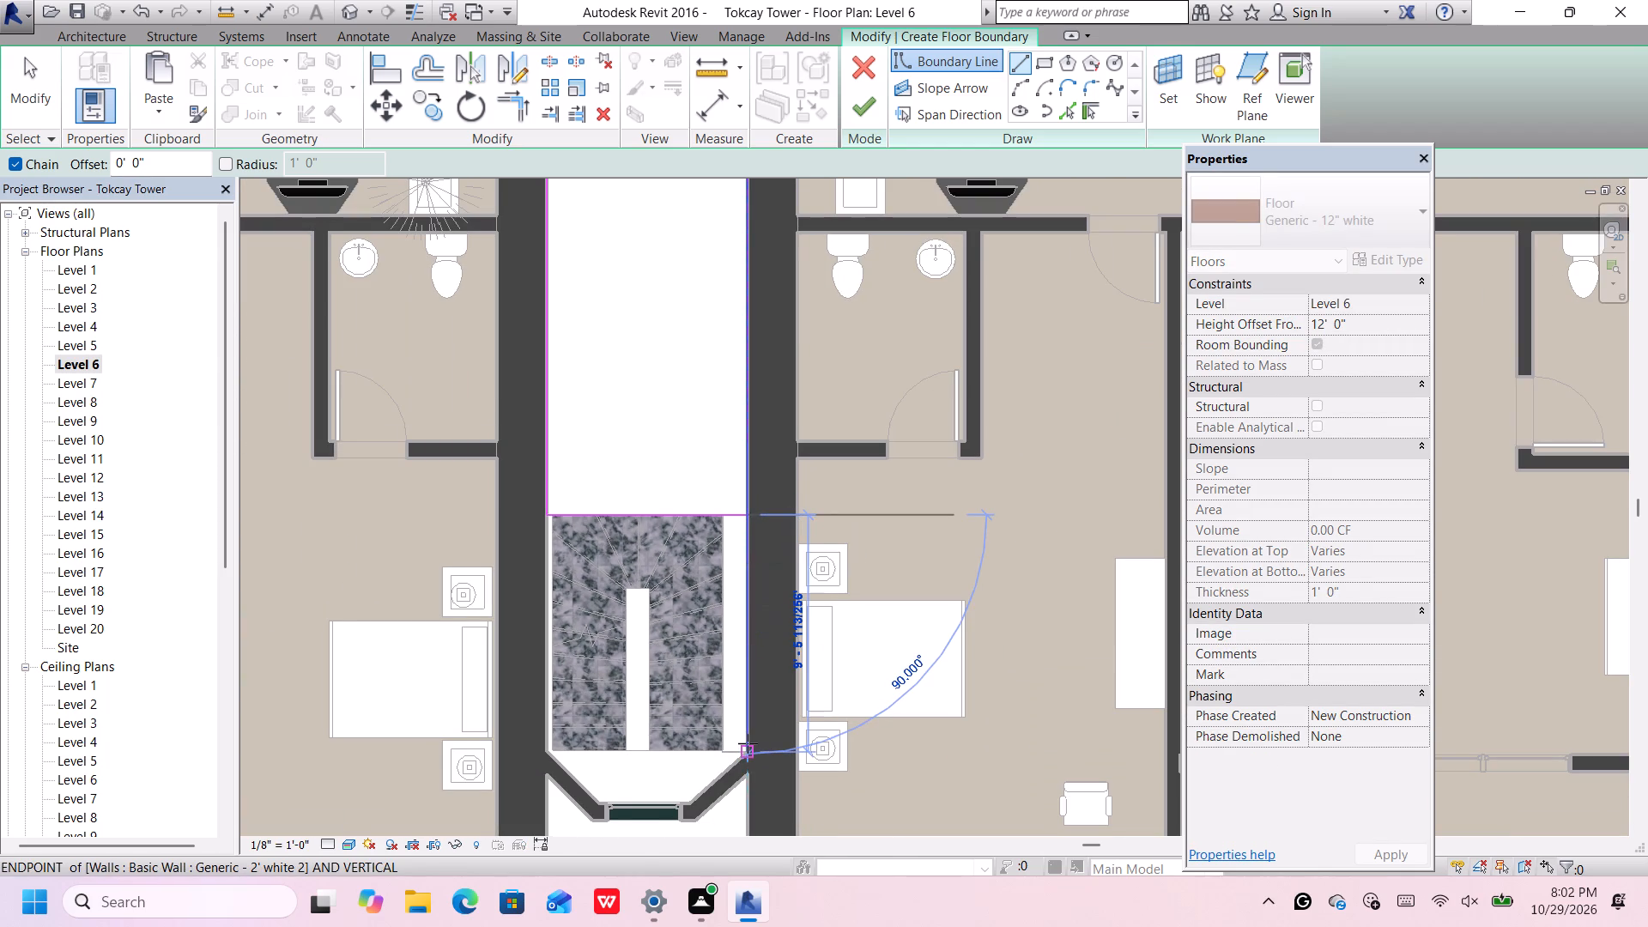
pyautogui.scroll(5, 746, 745)
pyautogui.click(748, 753)
# Continue the boundary around the window bay: down the diagonal wall, along the window, and up the other diagonal to the opposite shaft wall.
pyautogui.scroll(-5, 748, 753)
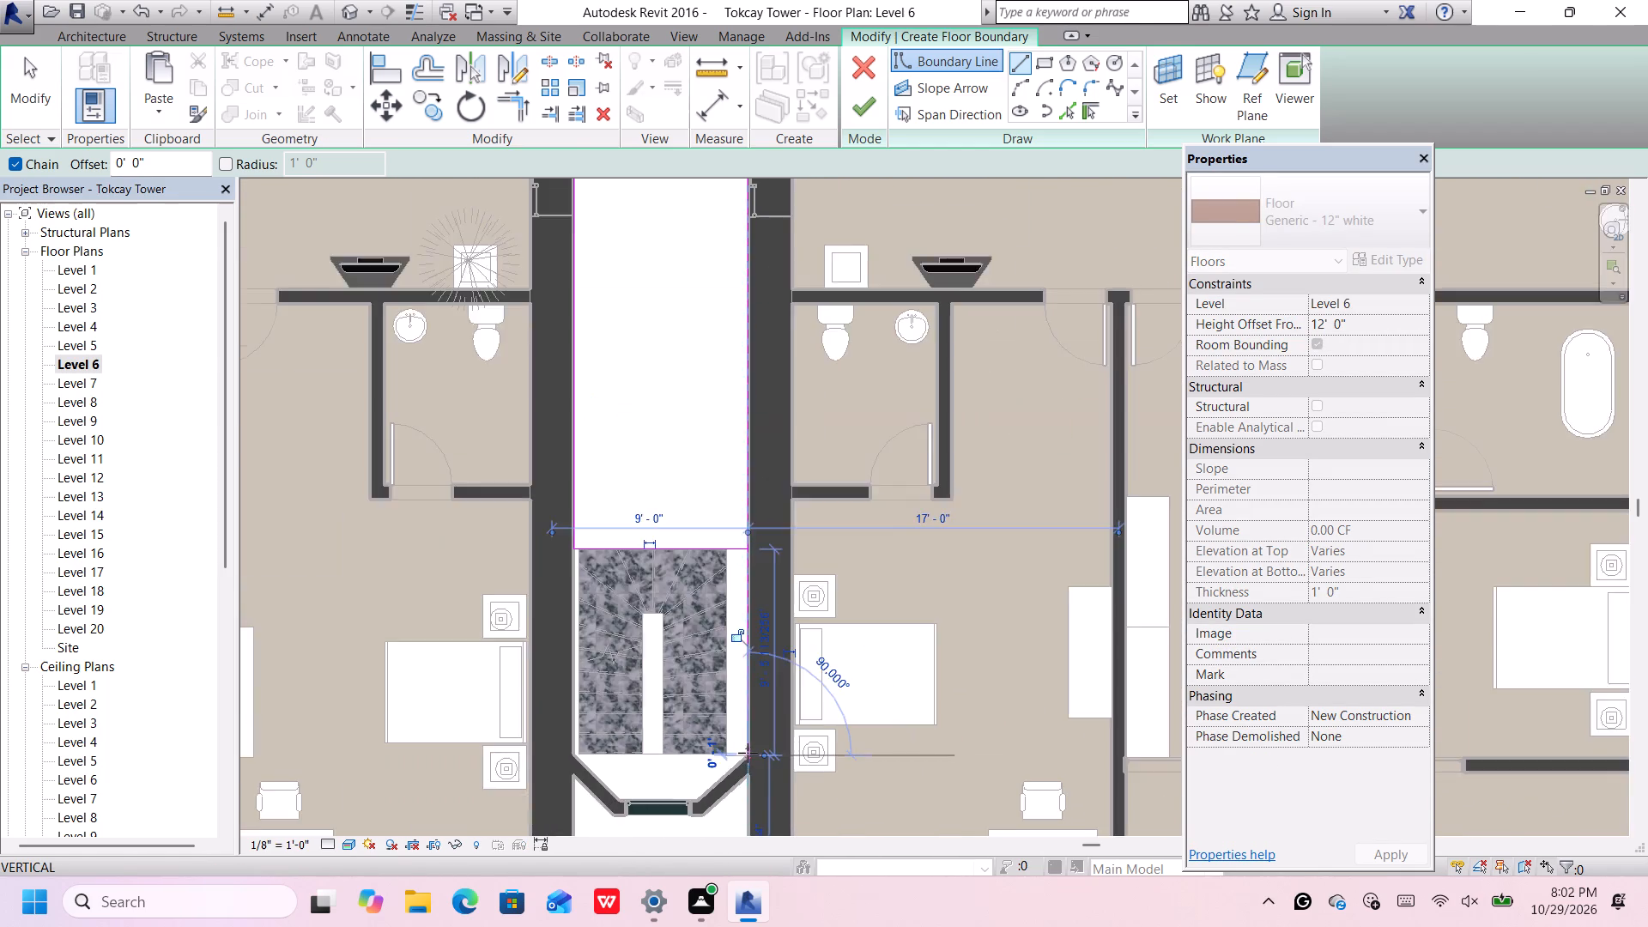
pyautogui.scroll(-2, 748, 753)
pyautogui.scroll(6, 713, 787)
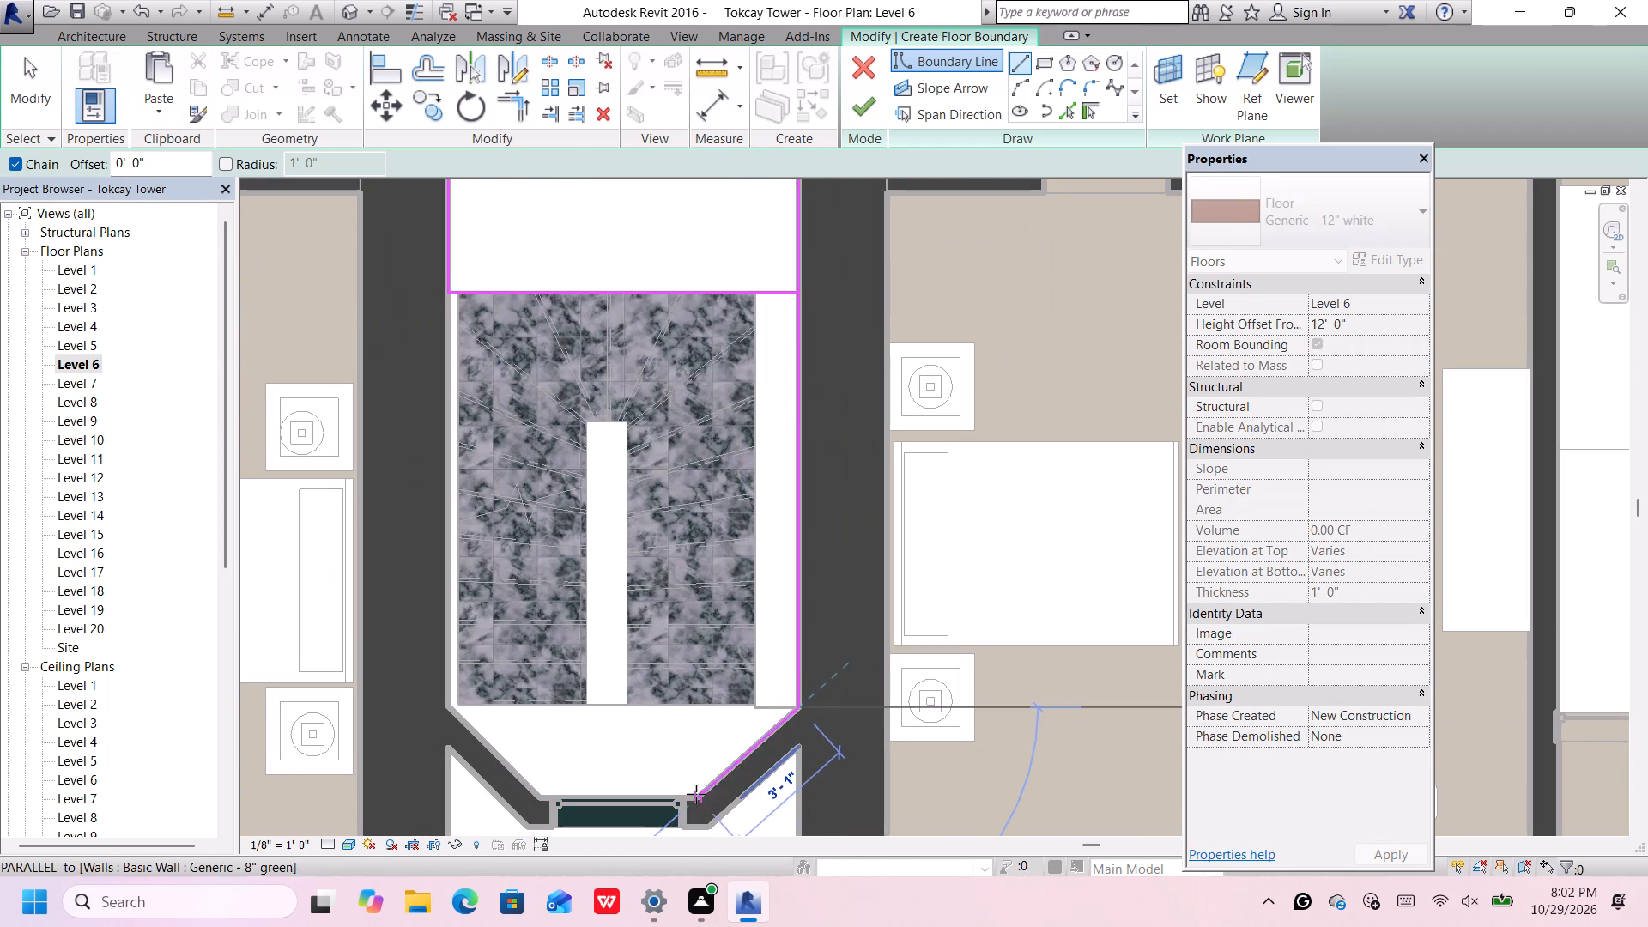
pyautogui.click(694, 792)
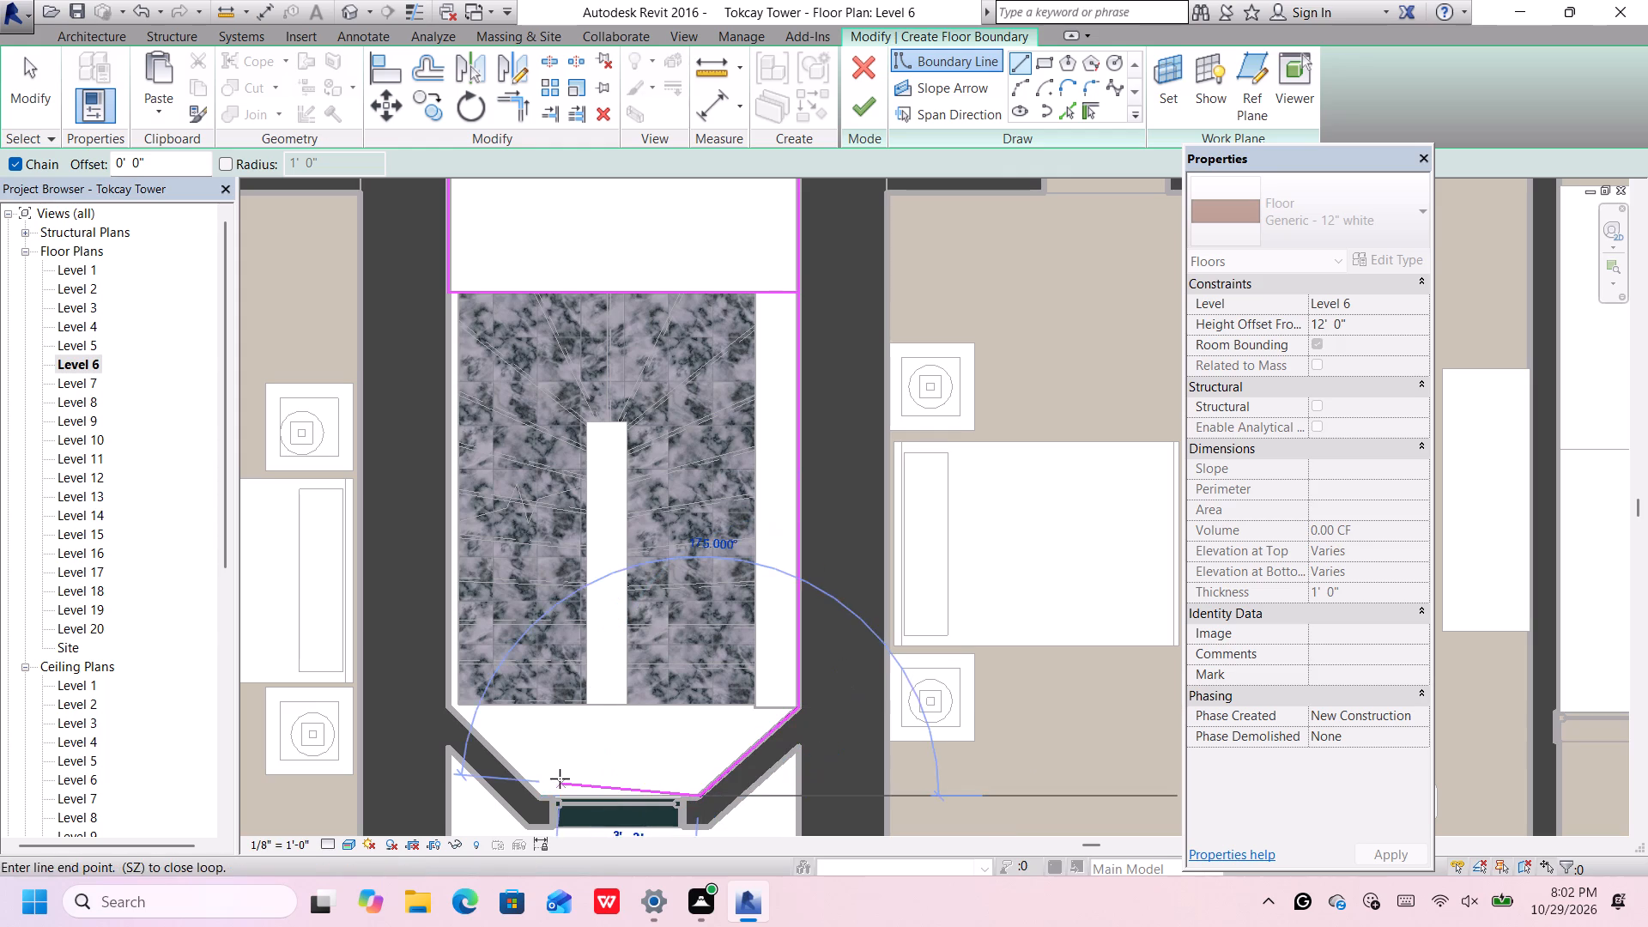
pyautogui.click(540, 794)
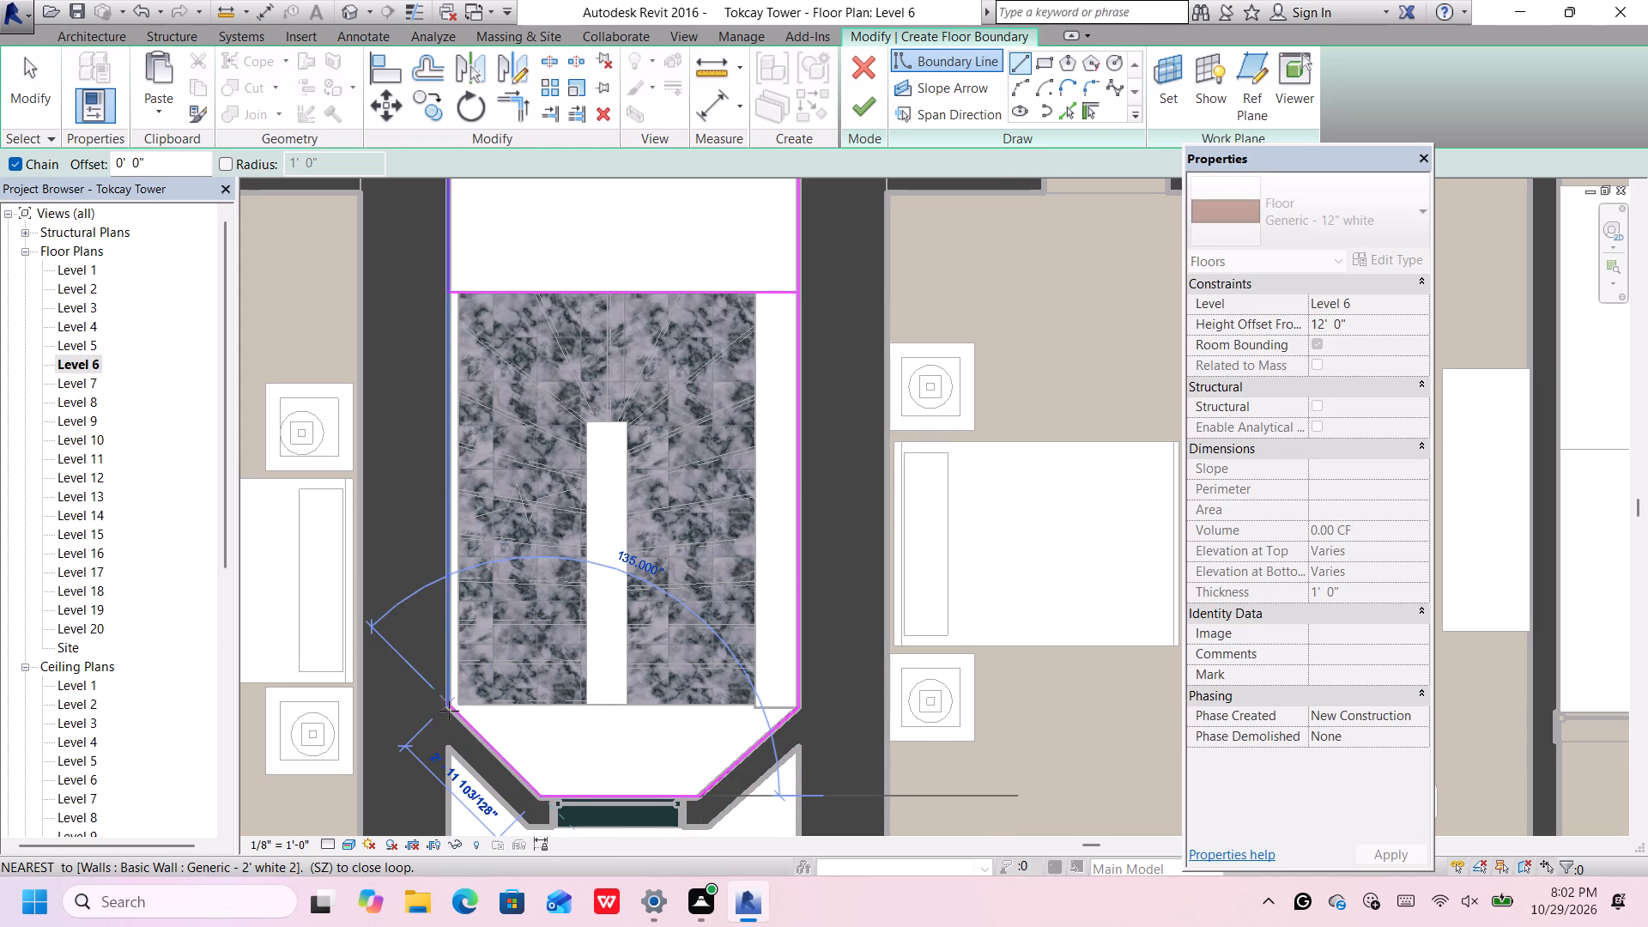
pyautogui.click(449, 709)
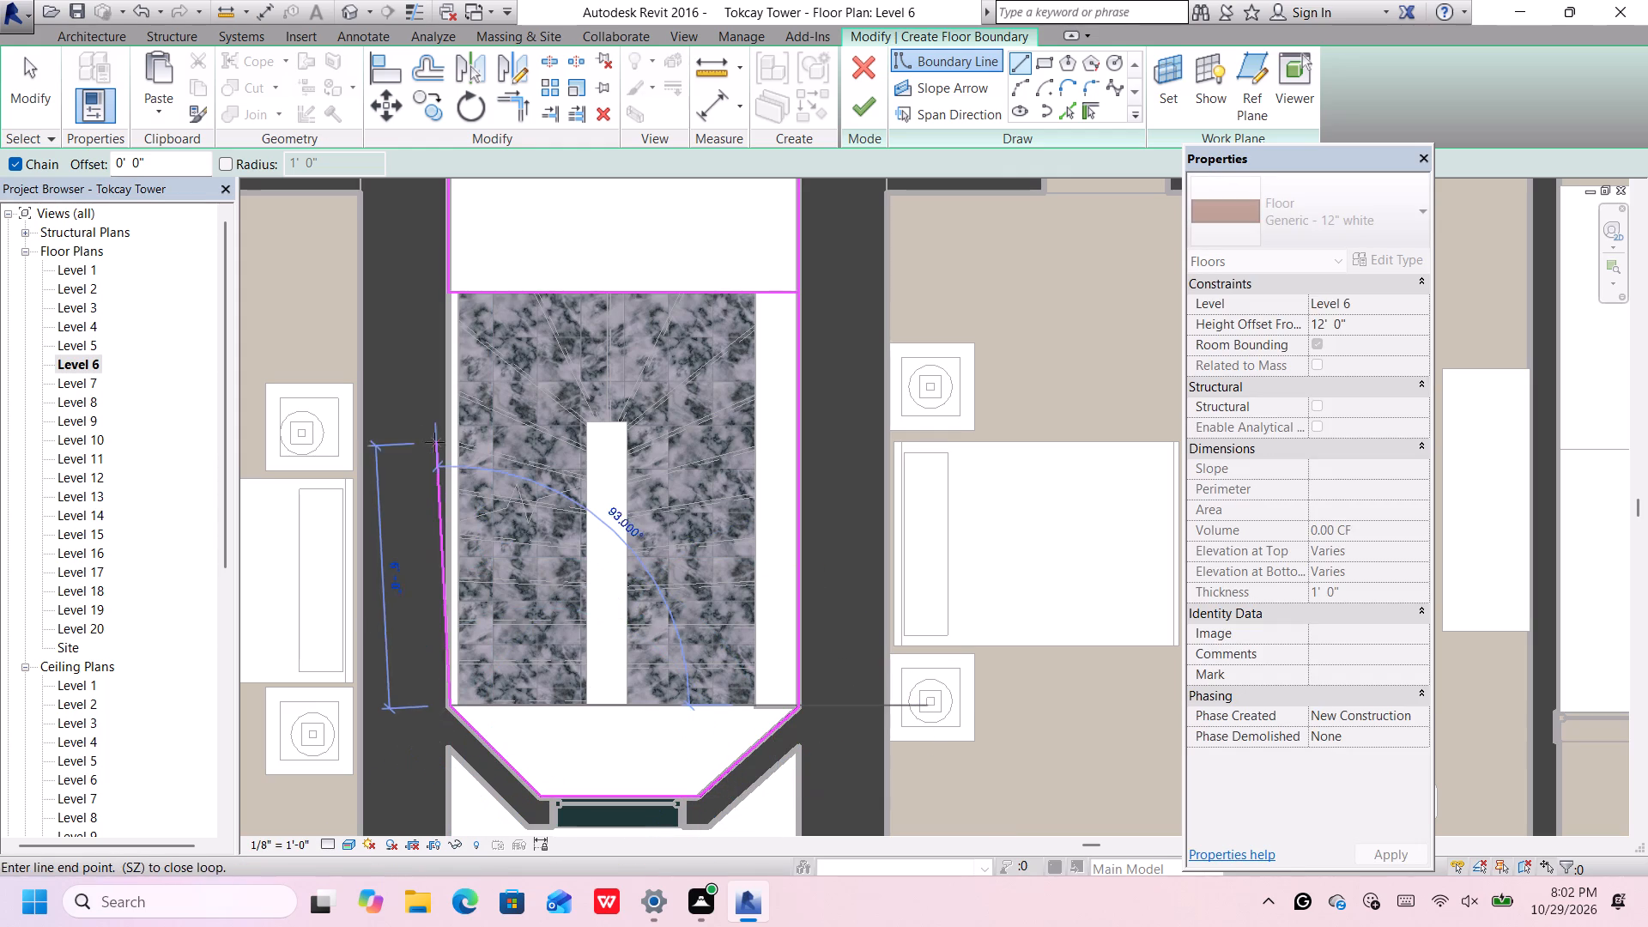
# Run the boundary up the shaft wall to the corridor rectangle's corner and end the line chain.
pyautogui.click(451, 290)
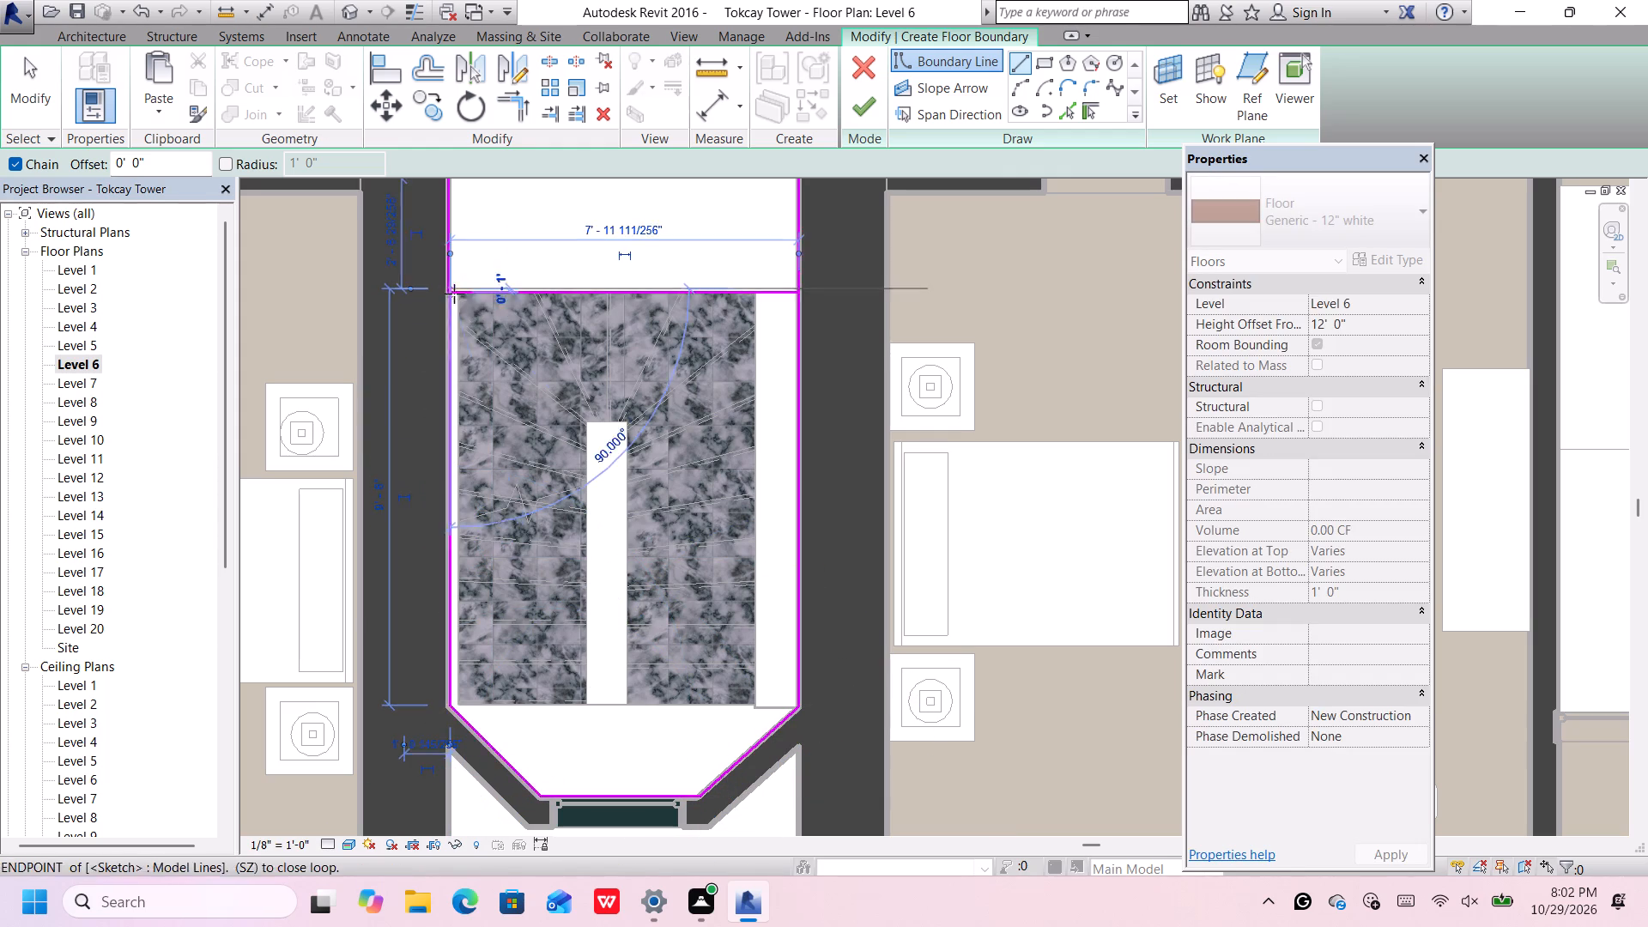
pyautogui.scroll(6, 454, 288)
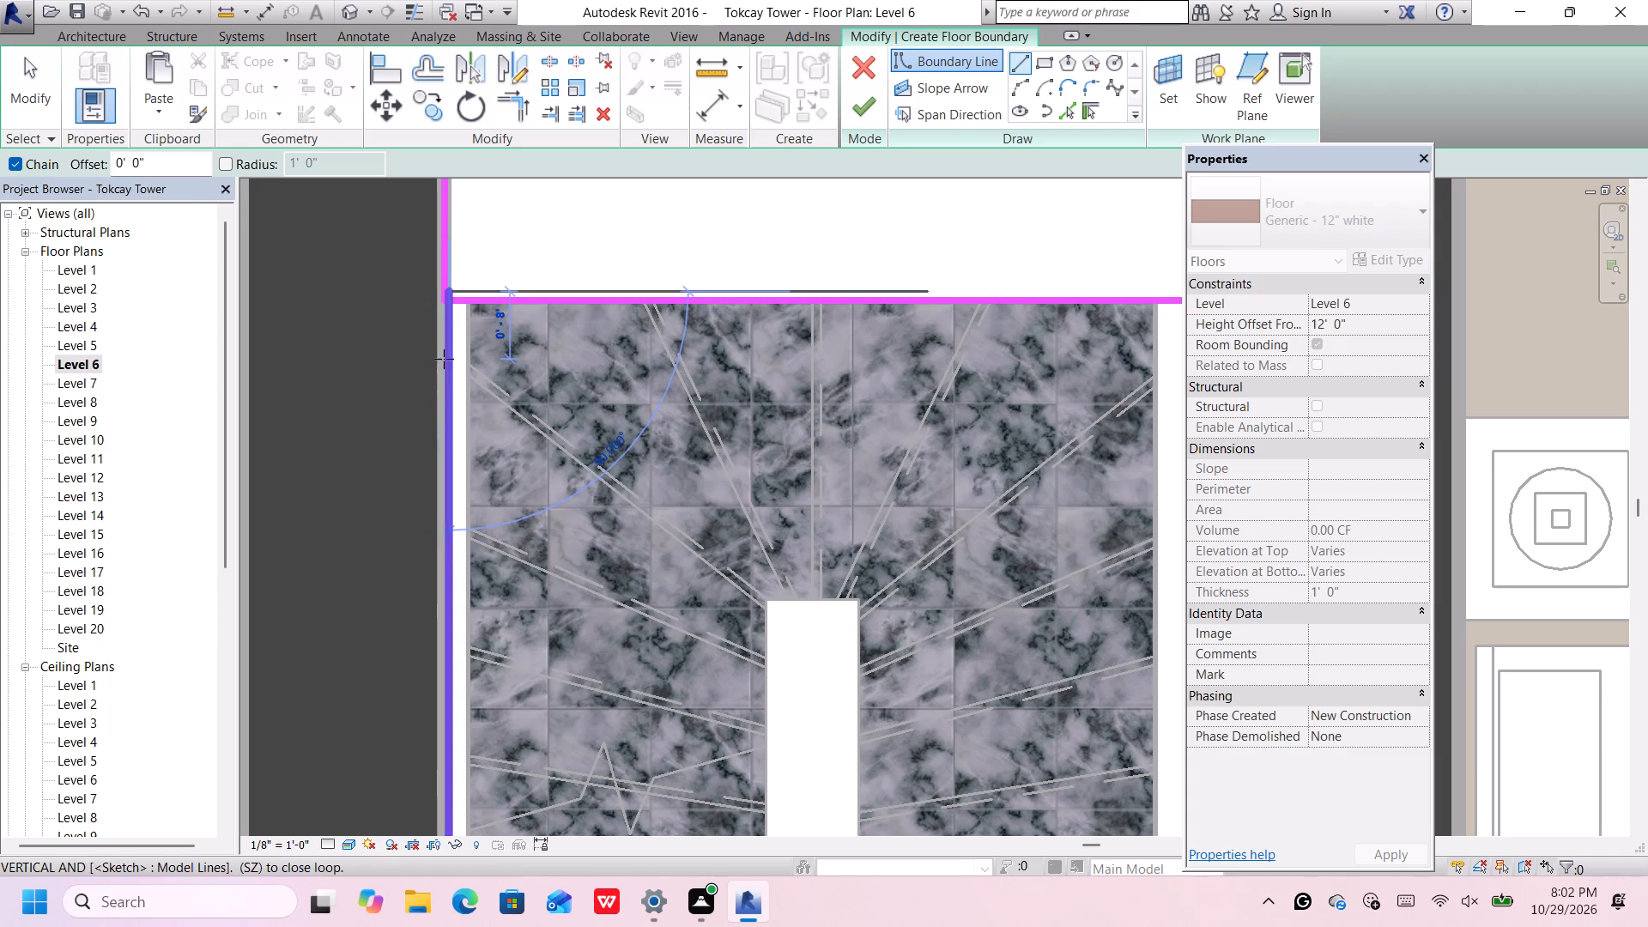
pyautogui.press('Escape')
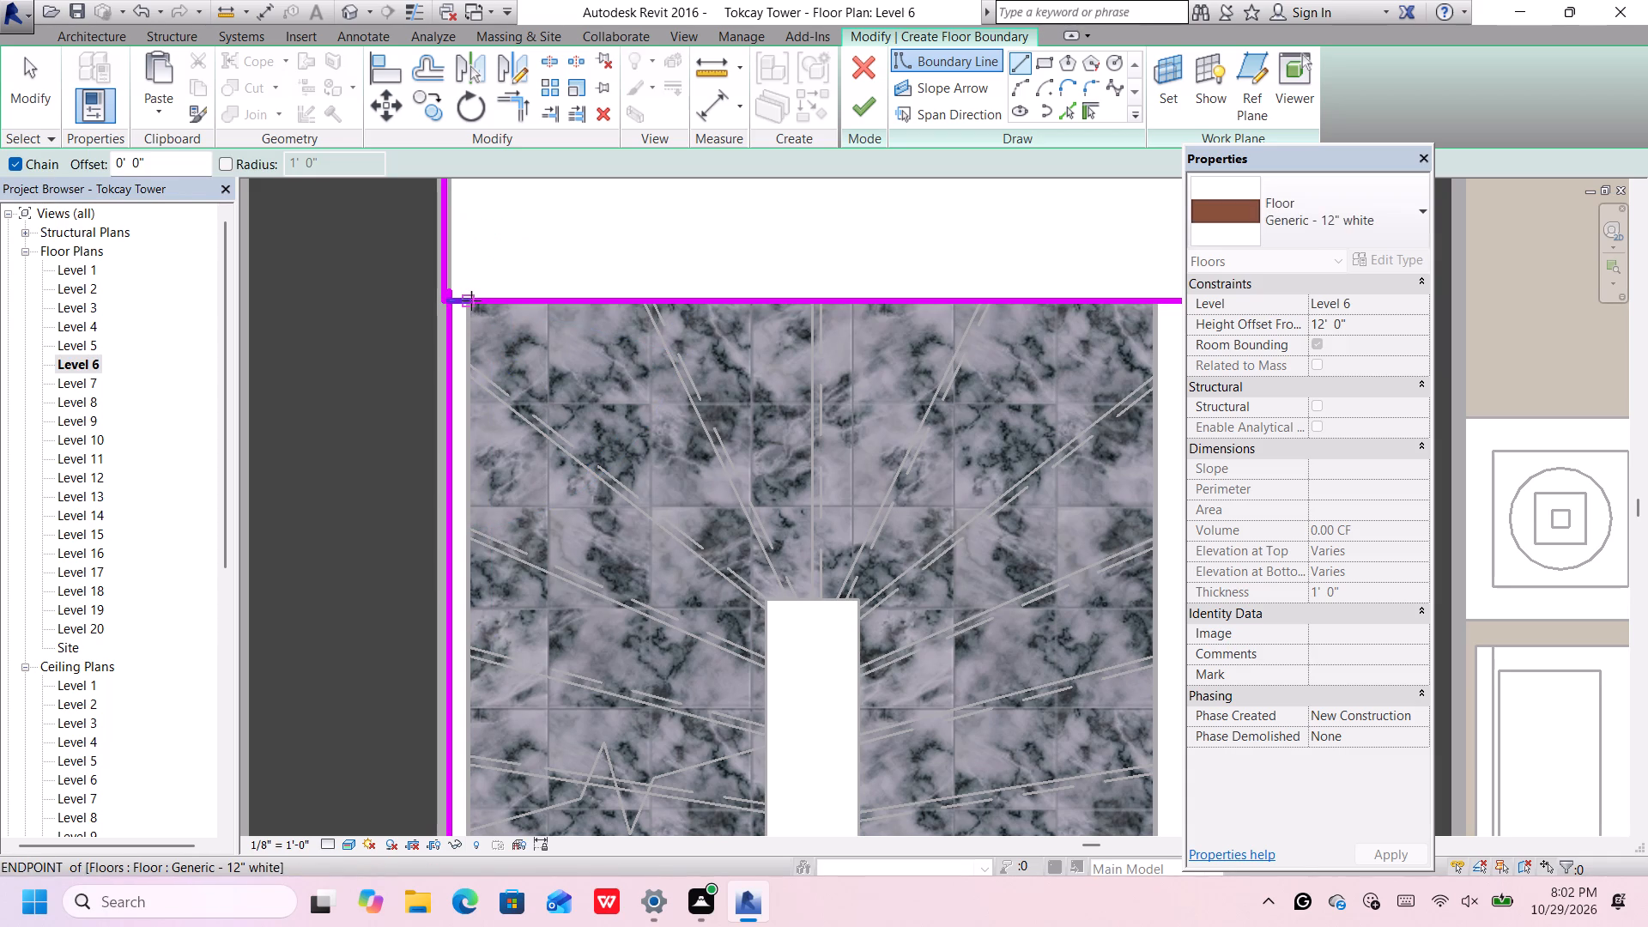
# Draw boundary lines down the stair's edge beside the narrow gap and about 6' 9" along the stair's bottom edge.
pyautogui.click(471, 300)
pyautogui.scroll(-11, 471, 317)
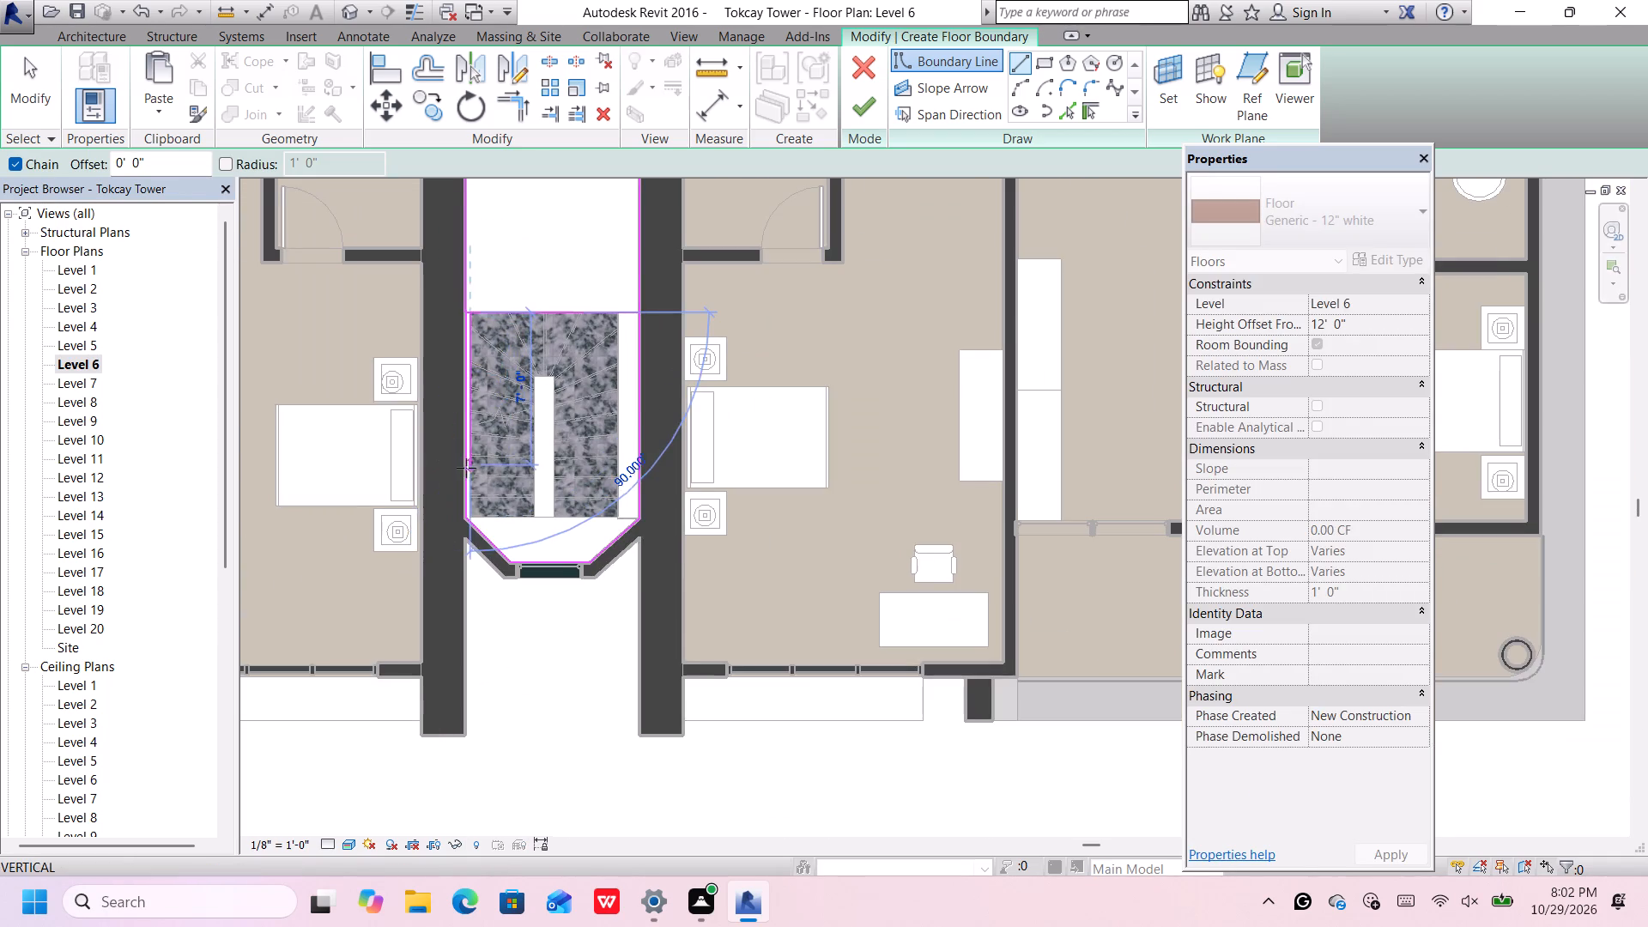
pyautogui.scroll(6, 466, 472)
pyautogui.scroll(3, 466, 542)
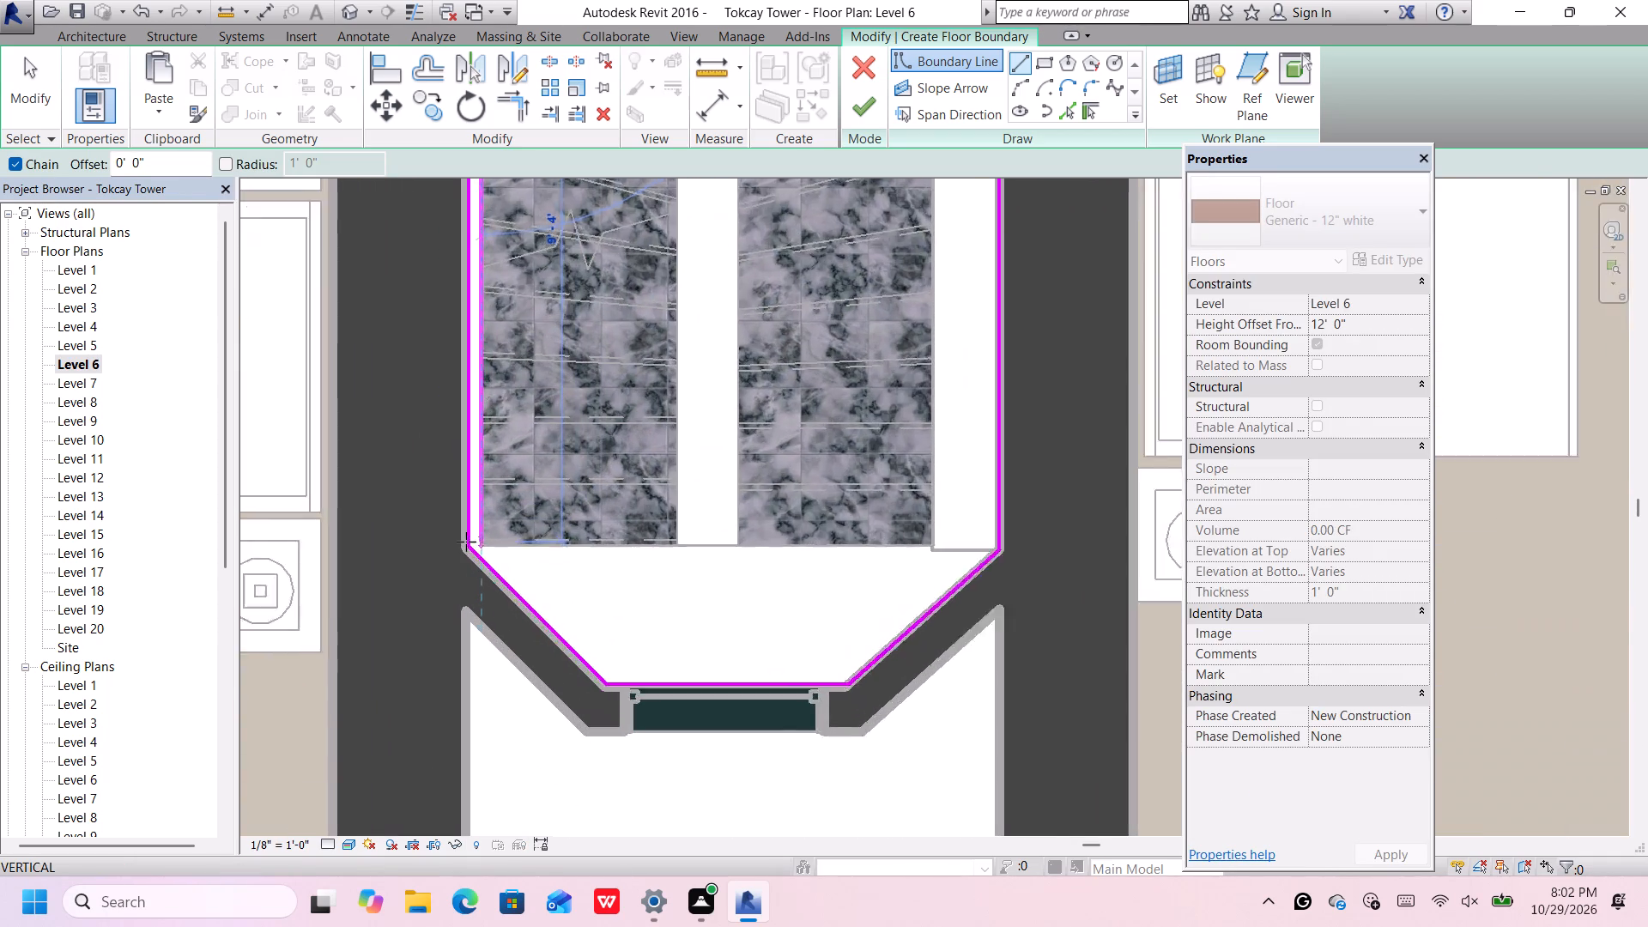
pyautogui.scroll(2, 466, 542)
pyautogui.click(481, 548)
pyautogui.scroll(-6, 482, 548)
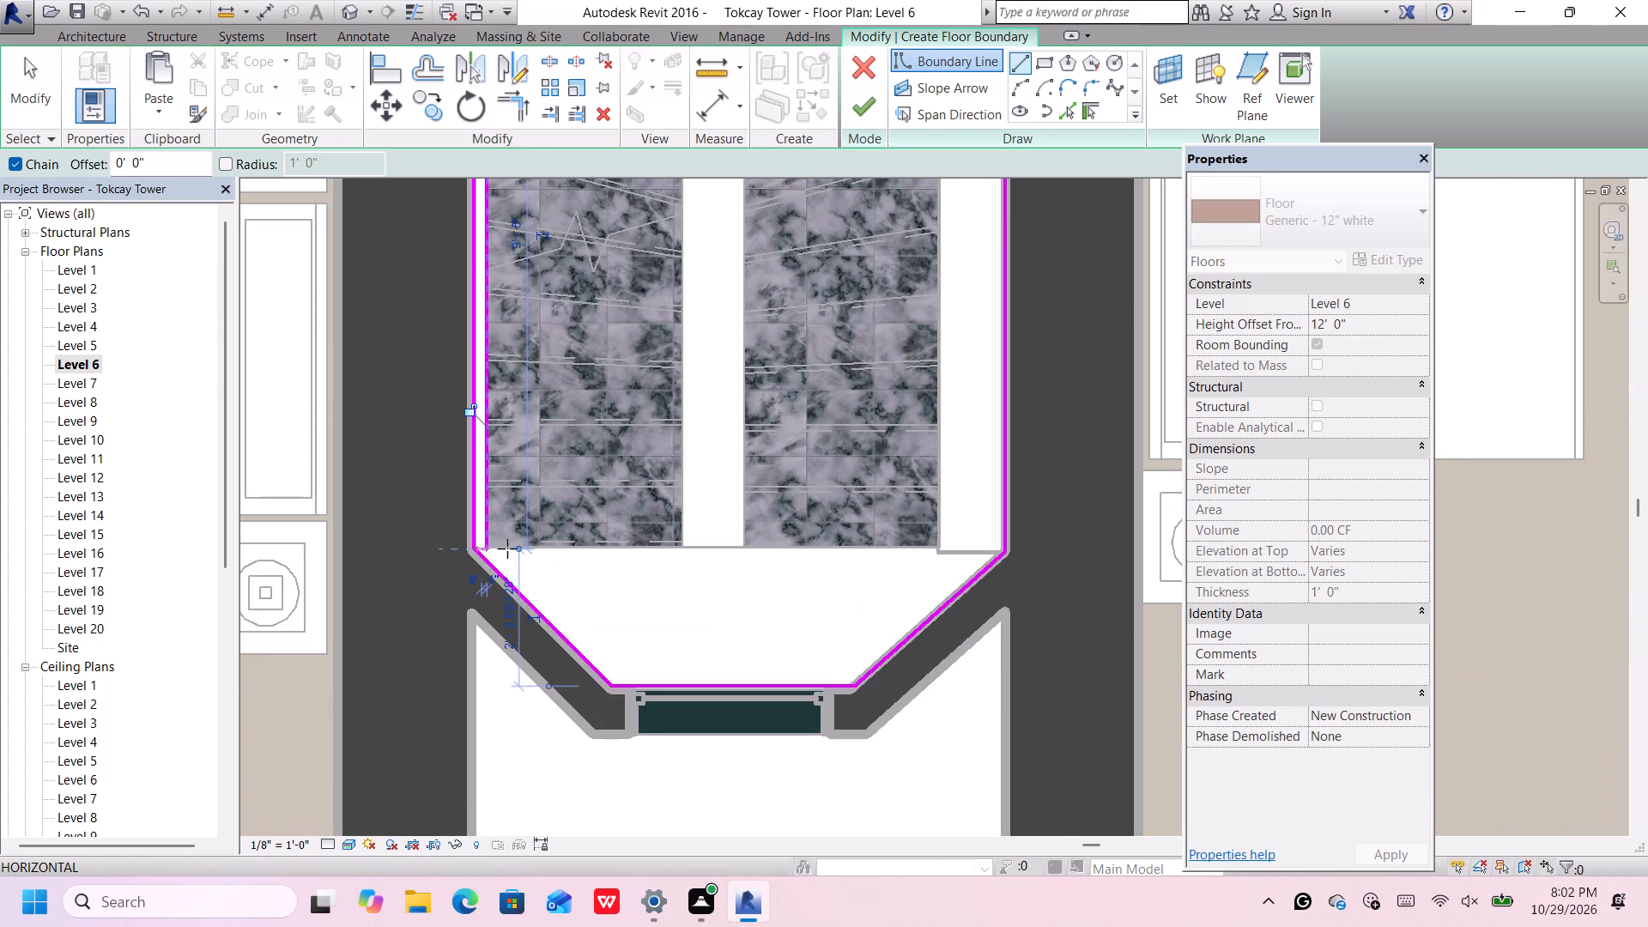
pyautogui.click(781, 557)
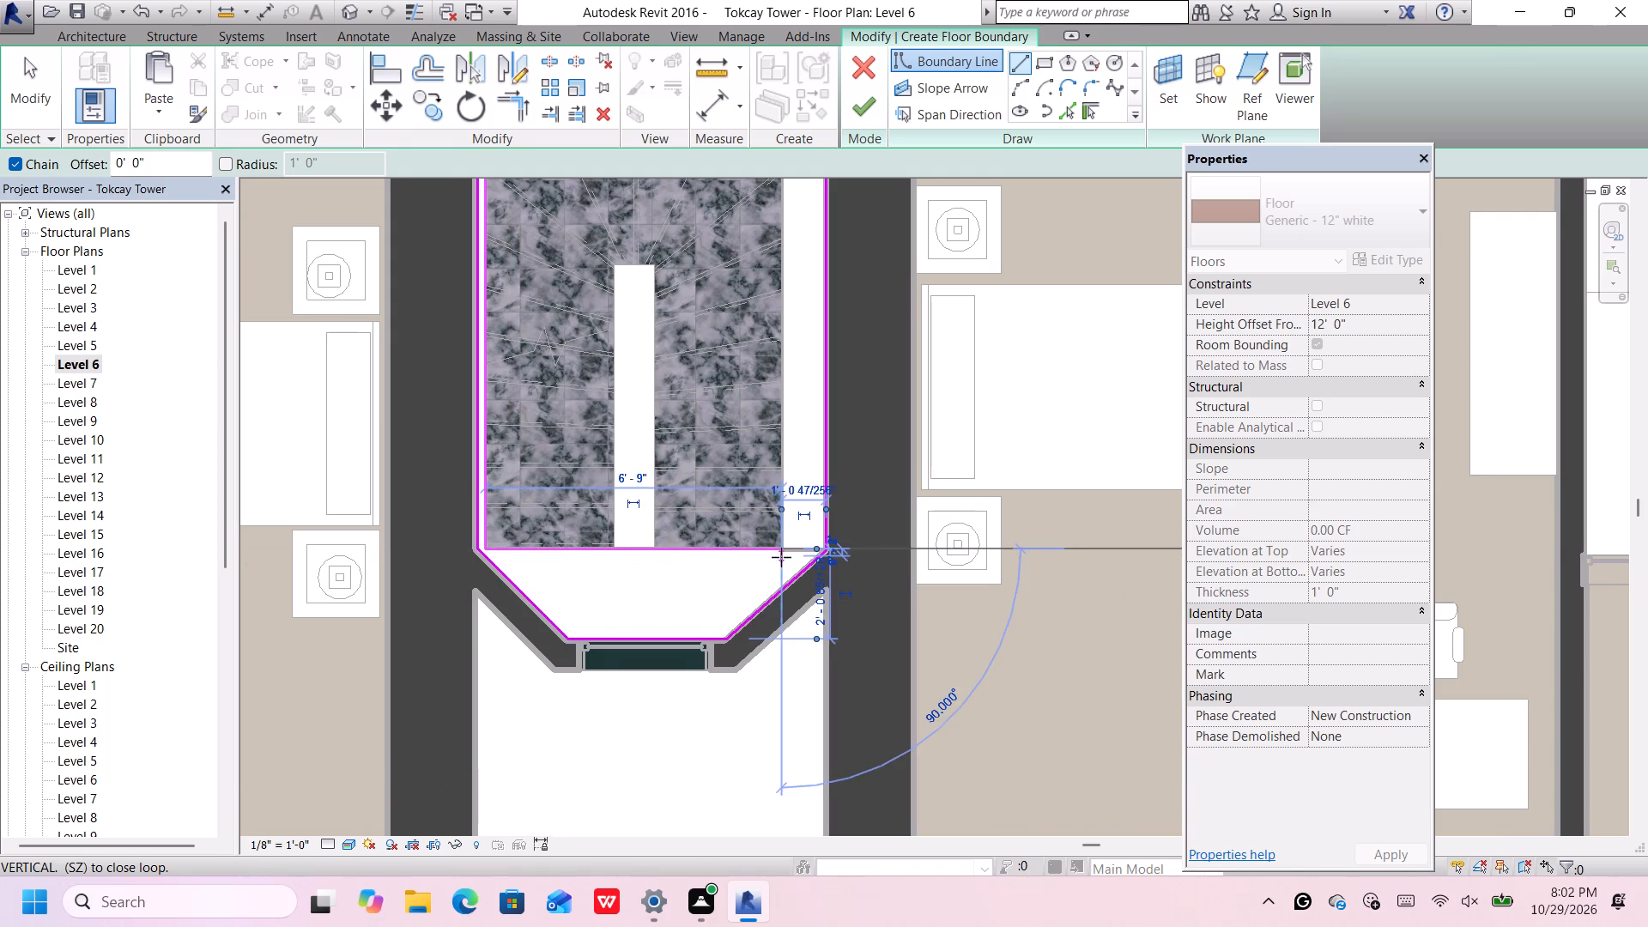
# Continue the boundary up the stair's opposite edge to the corridor rectangle's lower line and end the line command.
pyautogui.scroll(-5, 781, 557)
pyautogui.scroll(2, 762, 345)
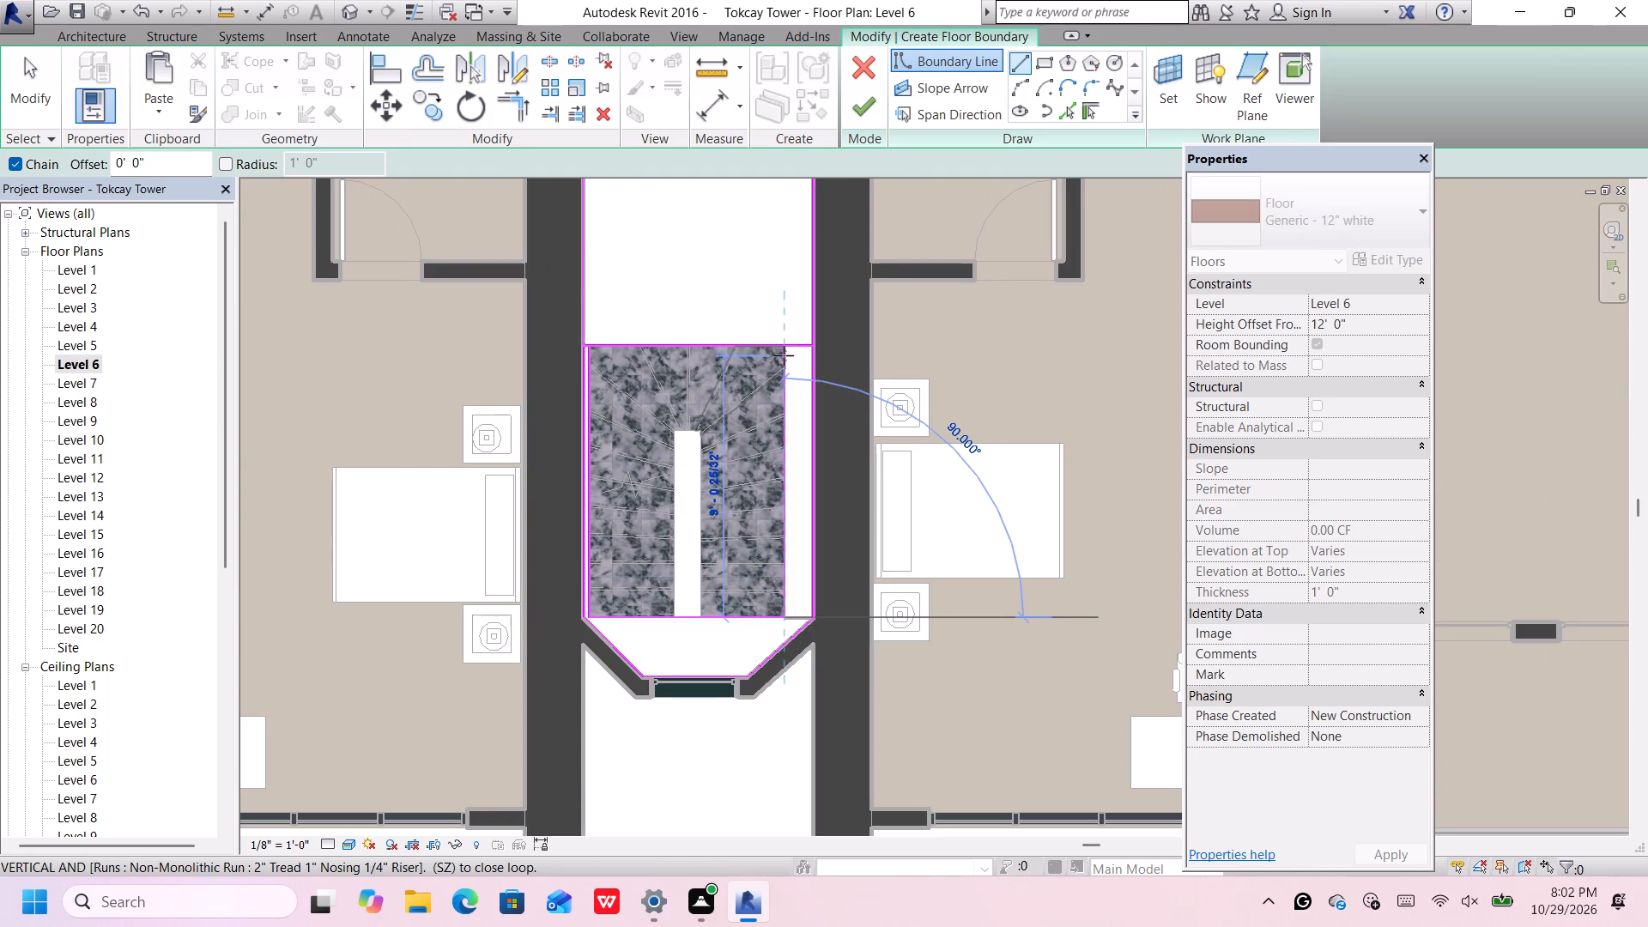
pyautogui.click(785, 348)
pyautogui.scroll(5, 730, 366)
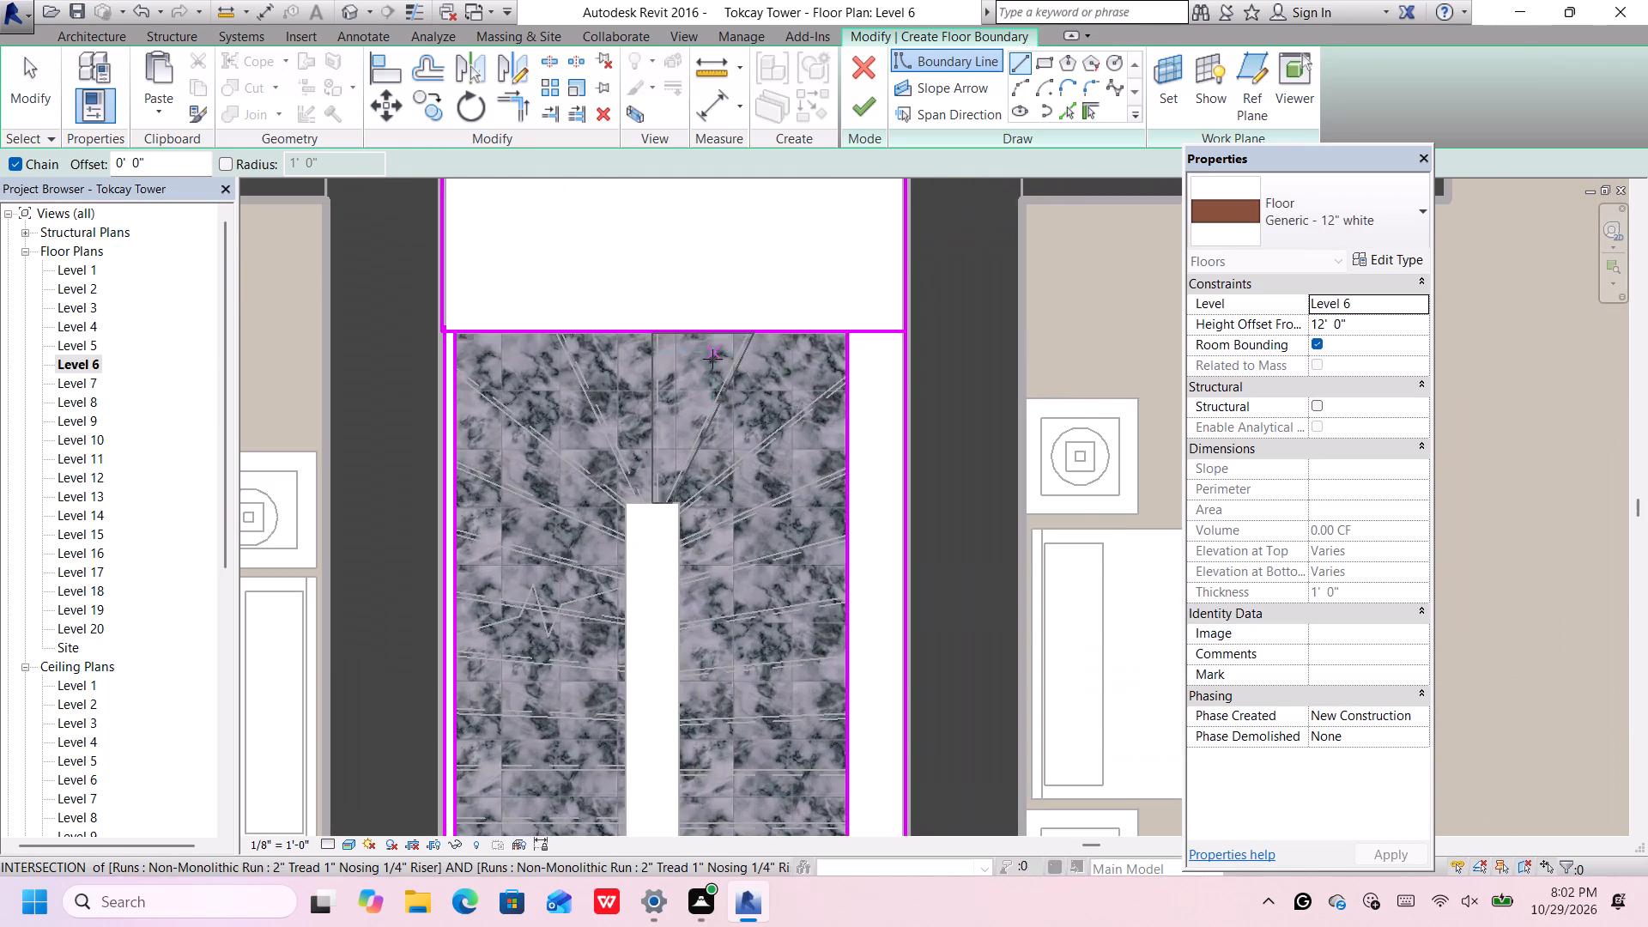
pyautogui.scroll(10, 508, 358)
pyautogui.moveTo(494, 345); pyautogui.dragTo(548, 395, button='middle')
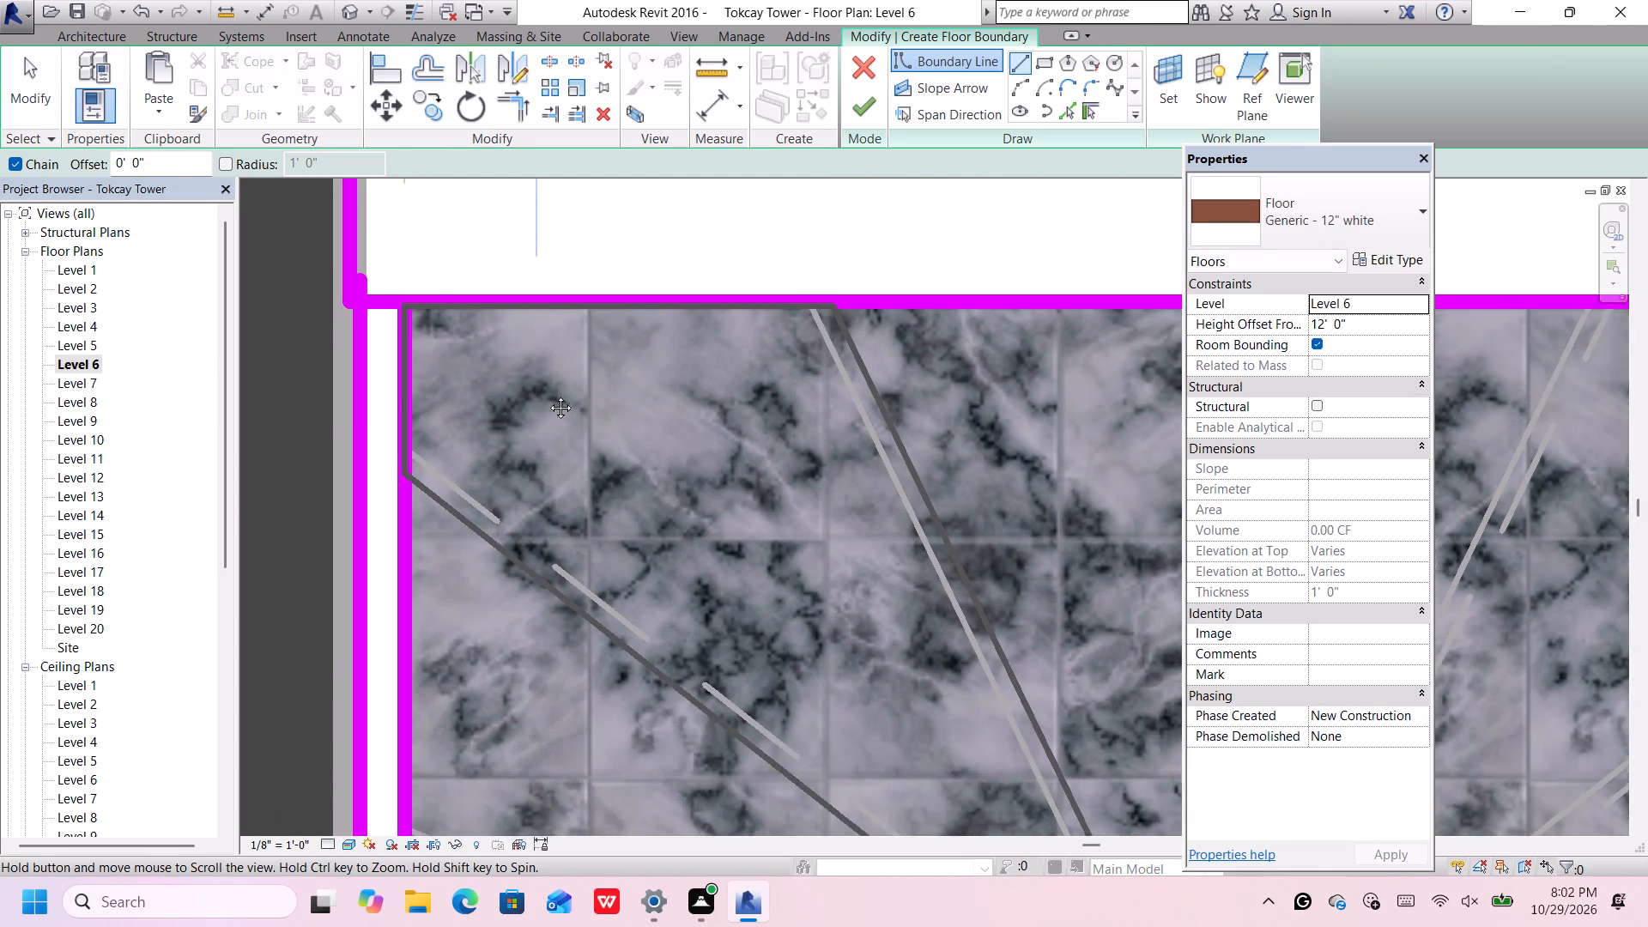
pyautogui.moveTo(548, 395); pyautogui.dragTo(613, 480, button='middle')
pyautogui.press('Escape')
pyautogui.press('Escape')
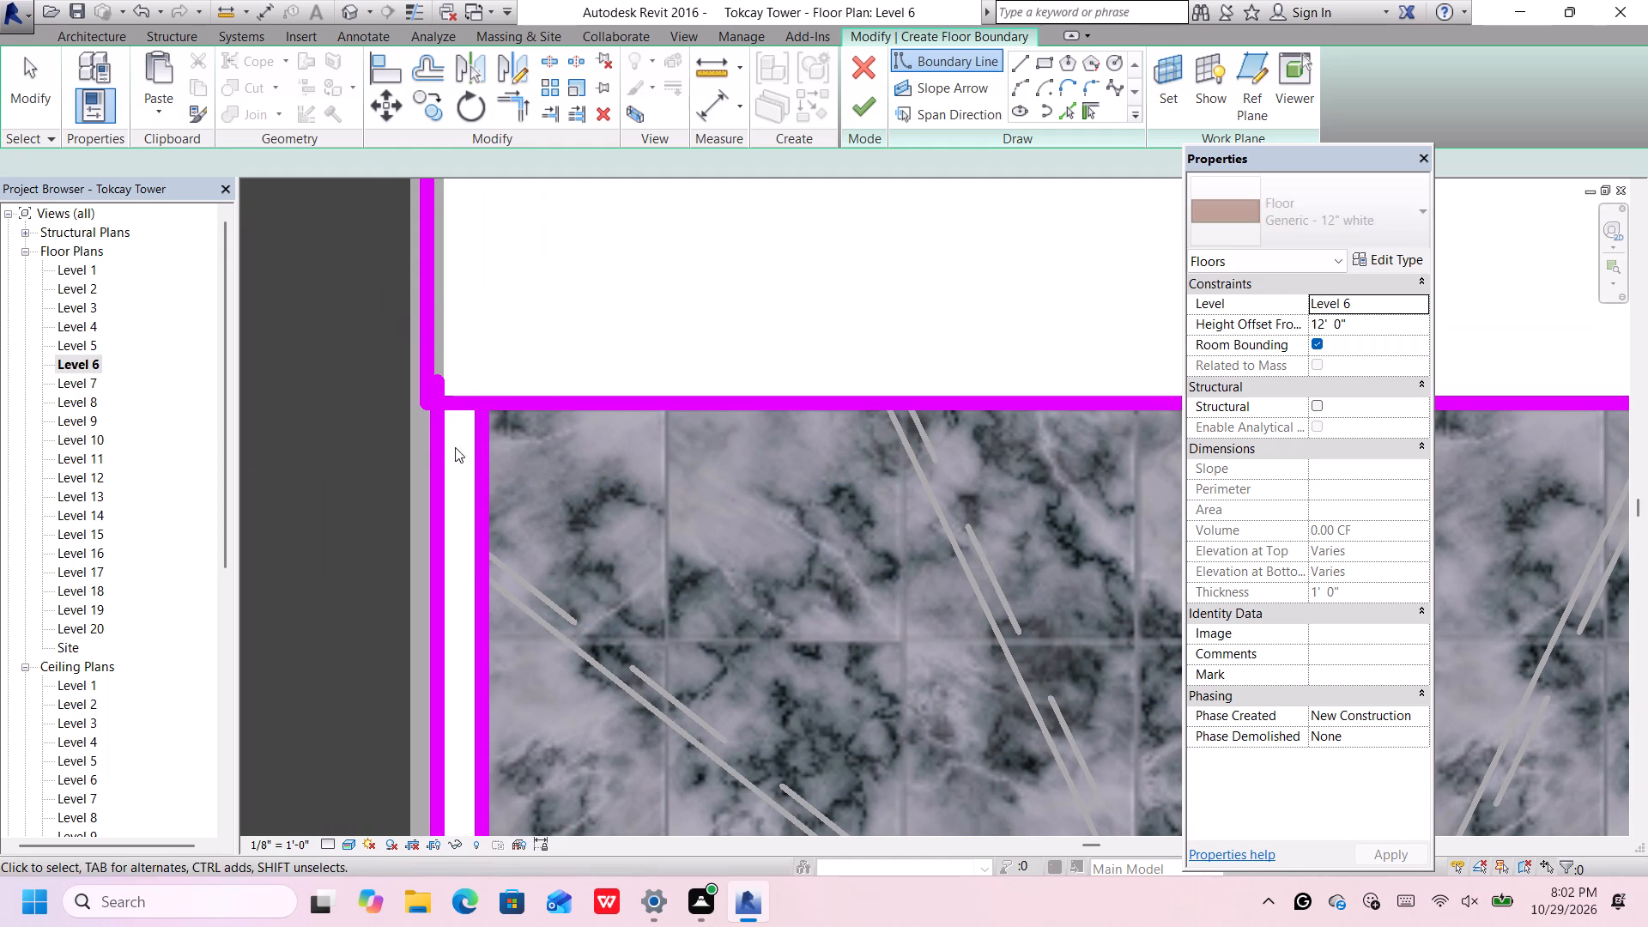
# Shorten the shaft wall boundary line beside the narrow gap to about 9' 5" so it ends on the corridor rectangle's lower line.
pyautogui.click(435, 438)
pyautogui.scroll(-6, 437, 433)
pyautogui.scroll(6, 437, 426)
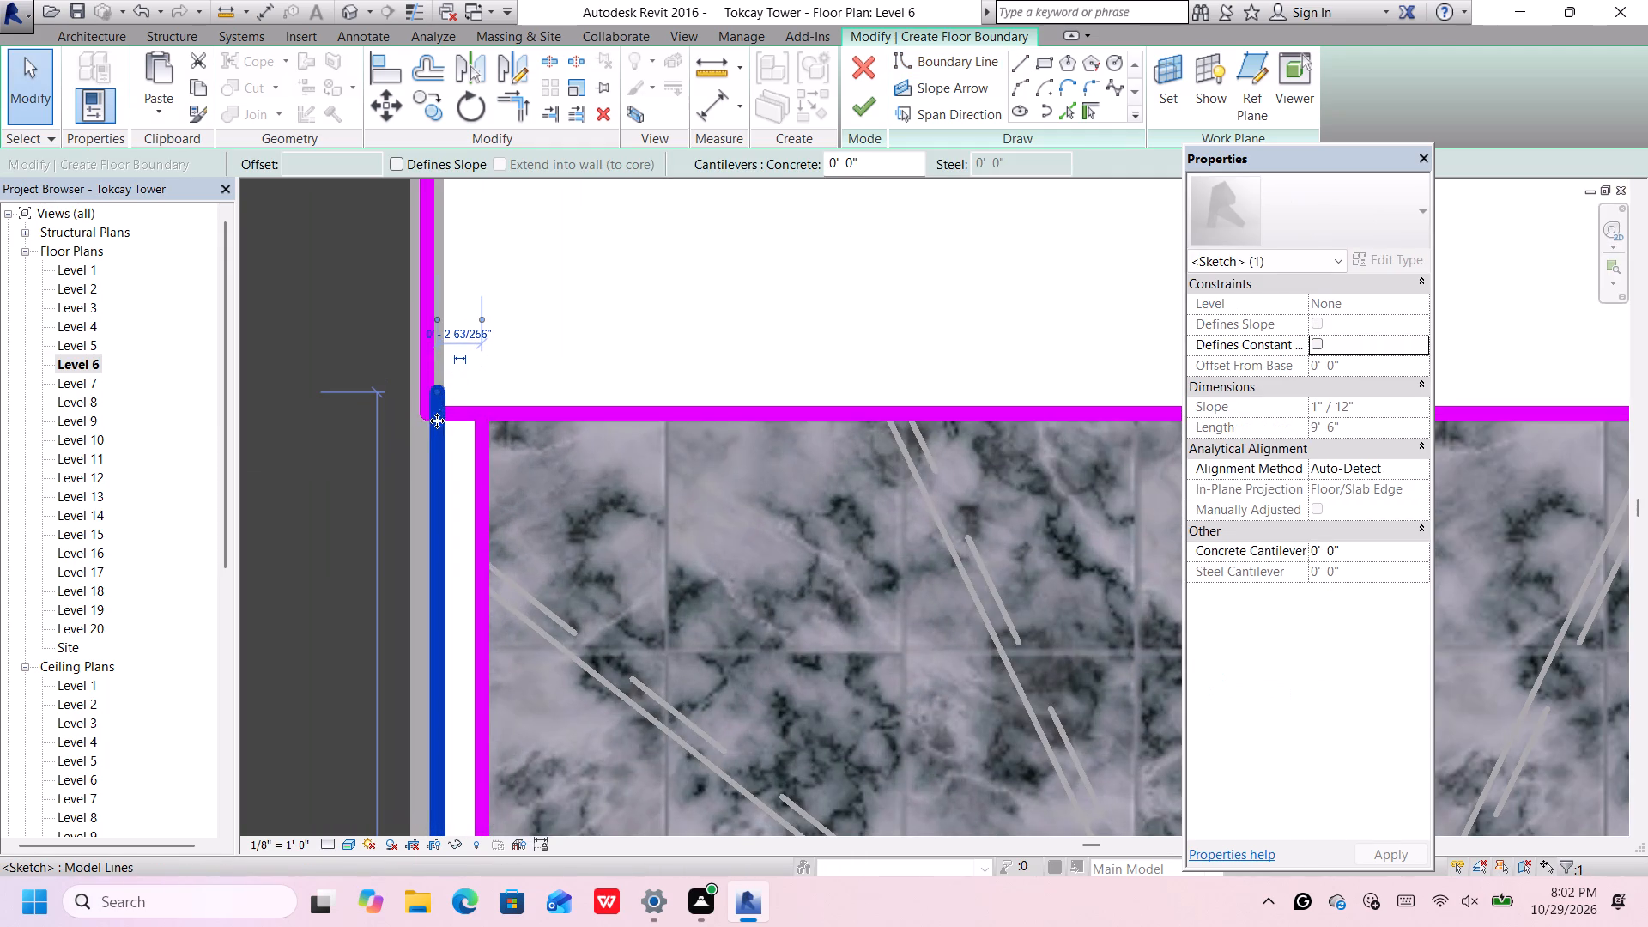
pyautogui.moveTo(432, 391); pyautogui.dragTo(439, 415)
pyautogui.scroll(6, 457, 438)
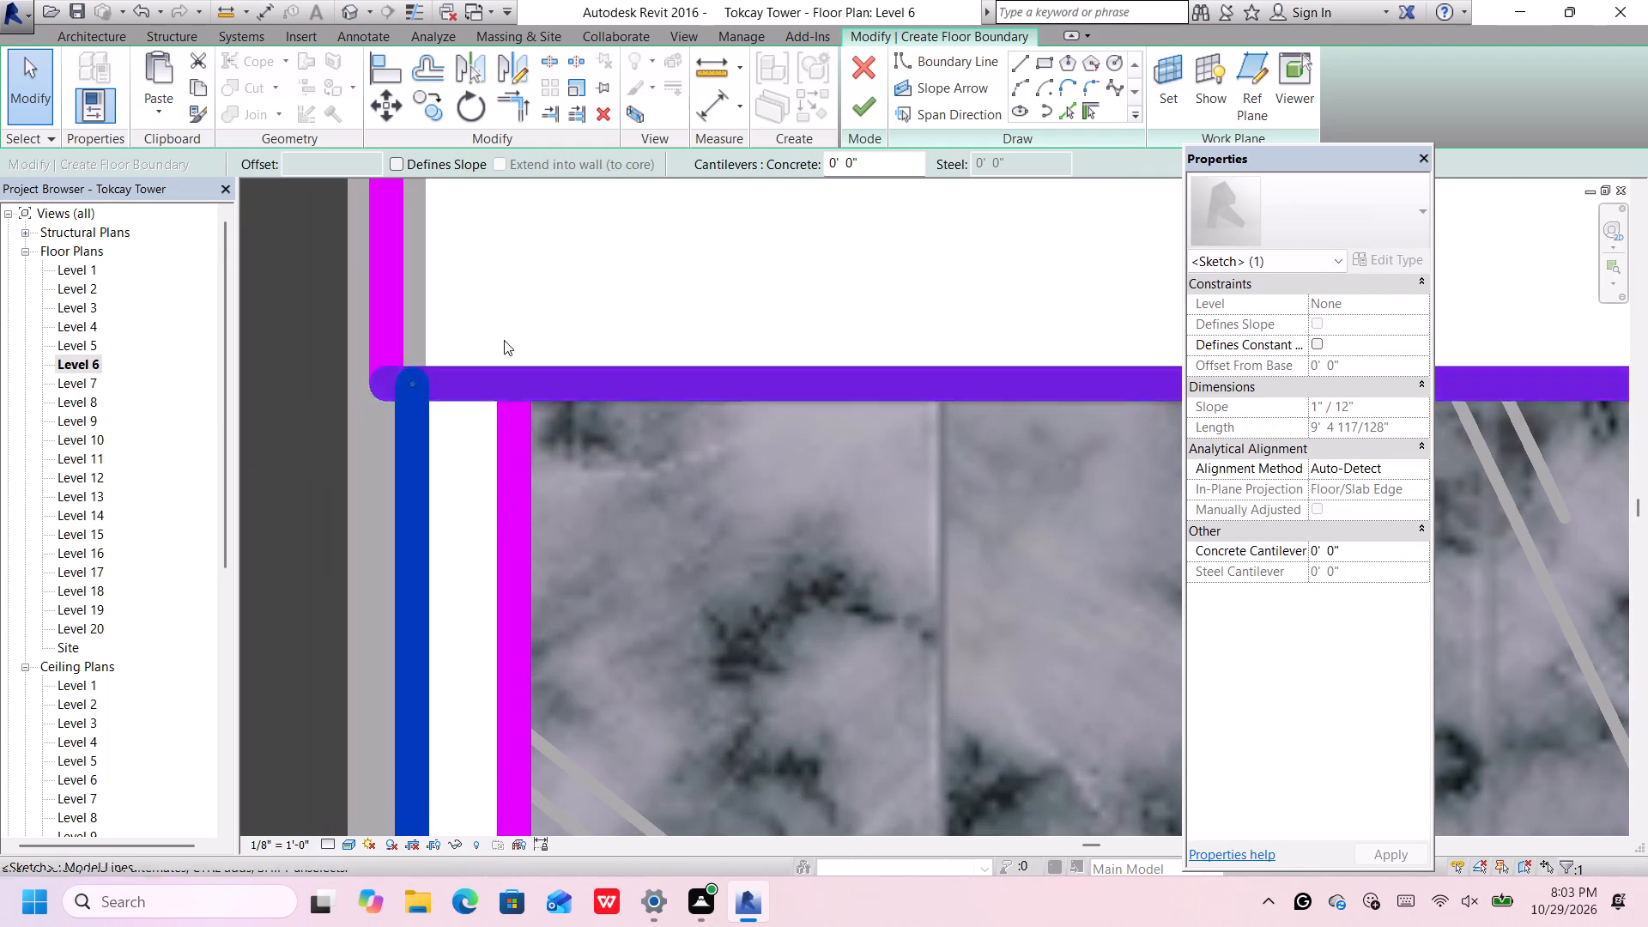
# Split the corridor rectangle's lower line at the stair edge and the shaft wall line, and delete the segment across the narrow gap.
pyautogui.click(553, 65)
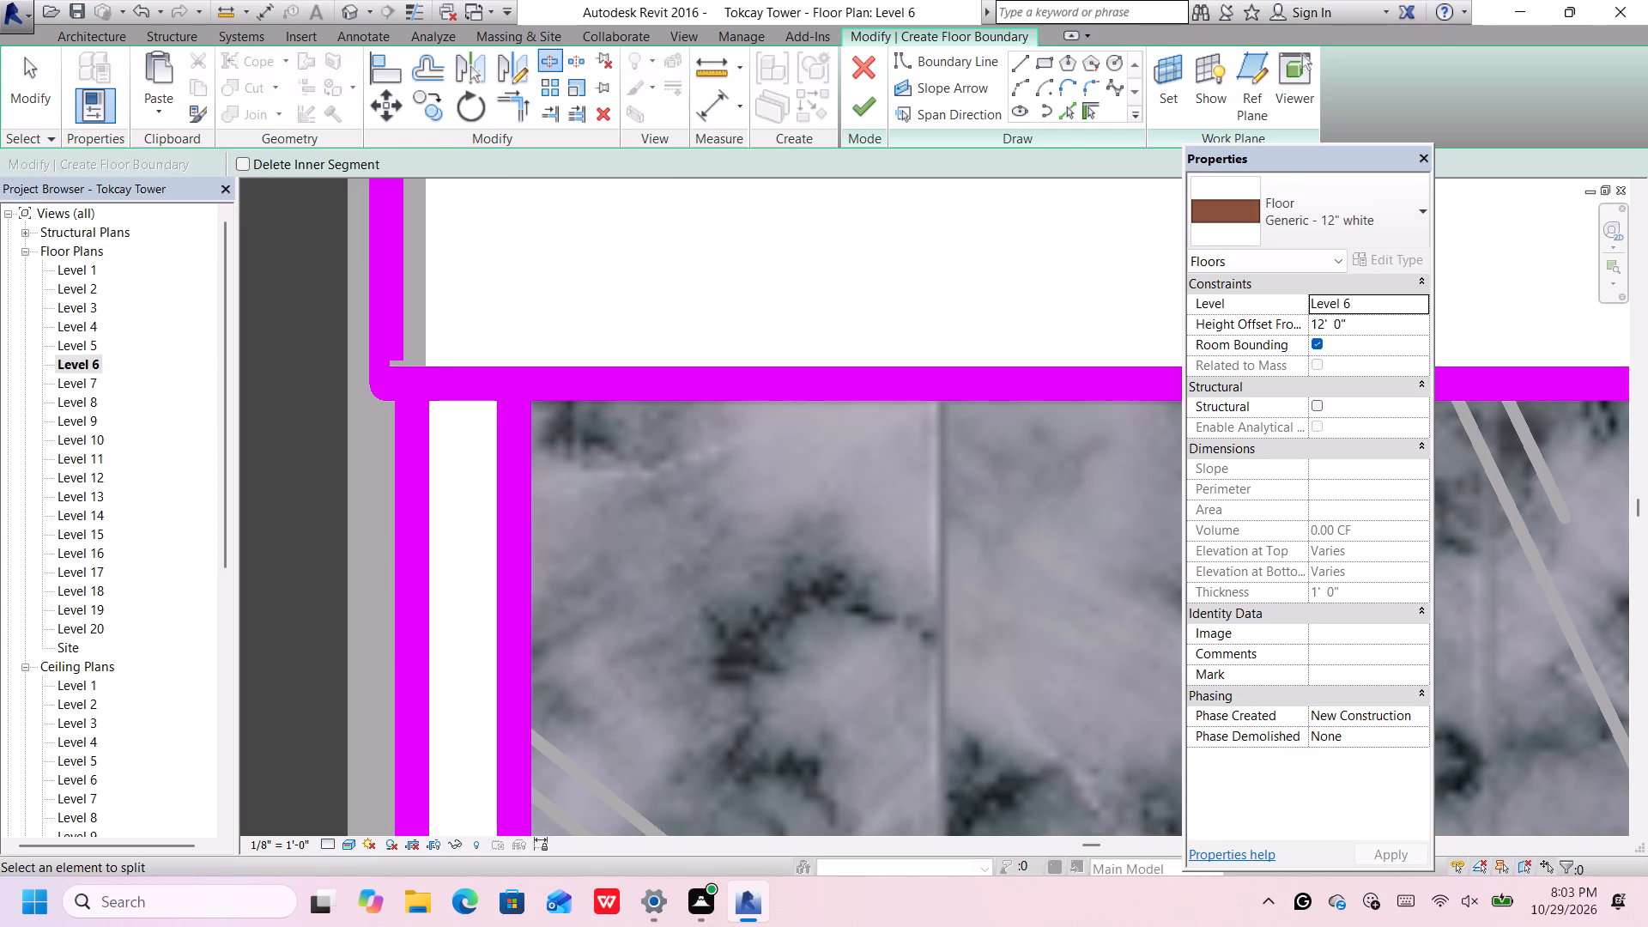
pyautogui.click(428, 370)
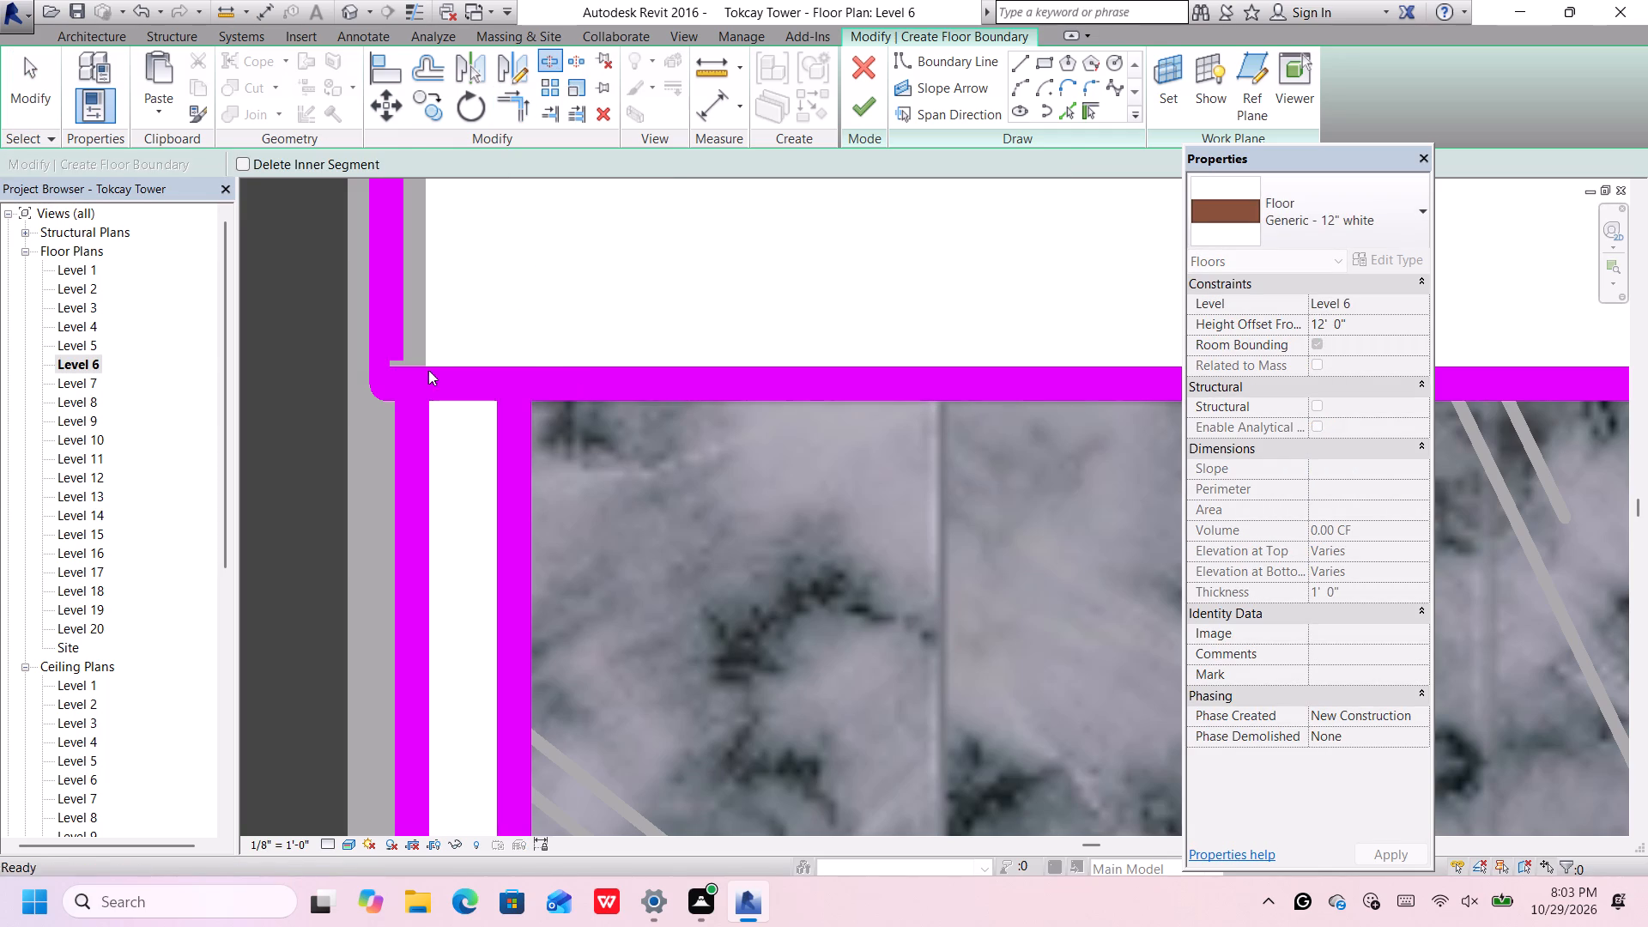
pyautogui.click(548, 63)
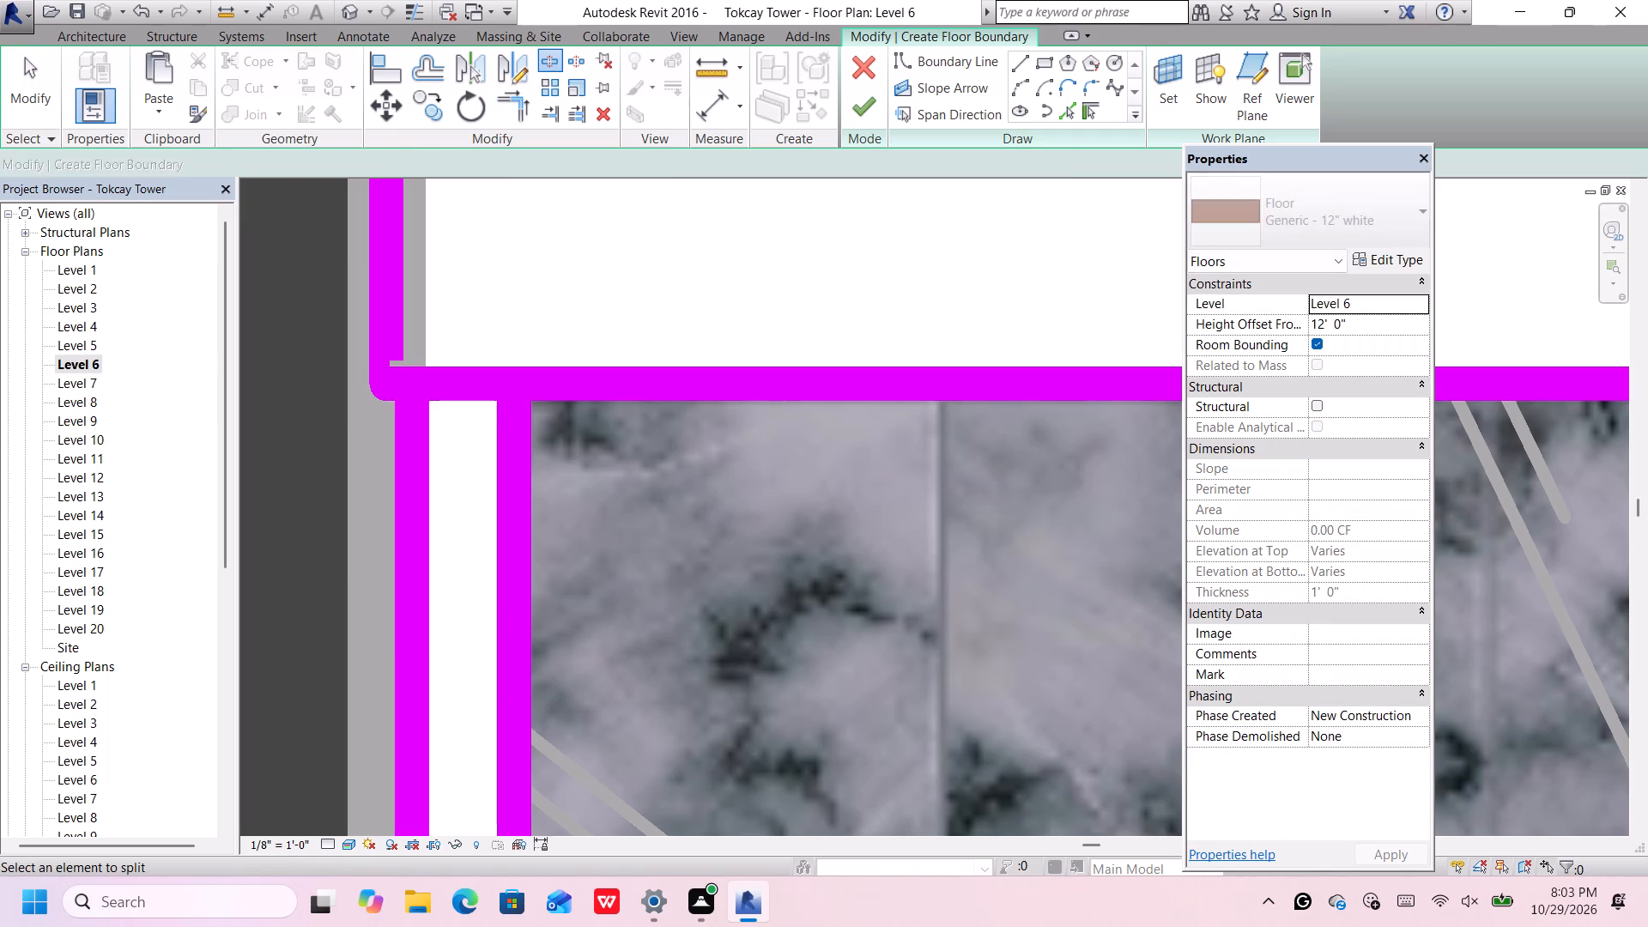
pyautogui.click(507, 379)
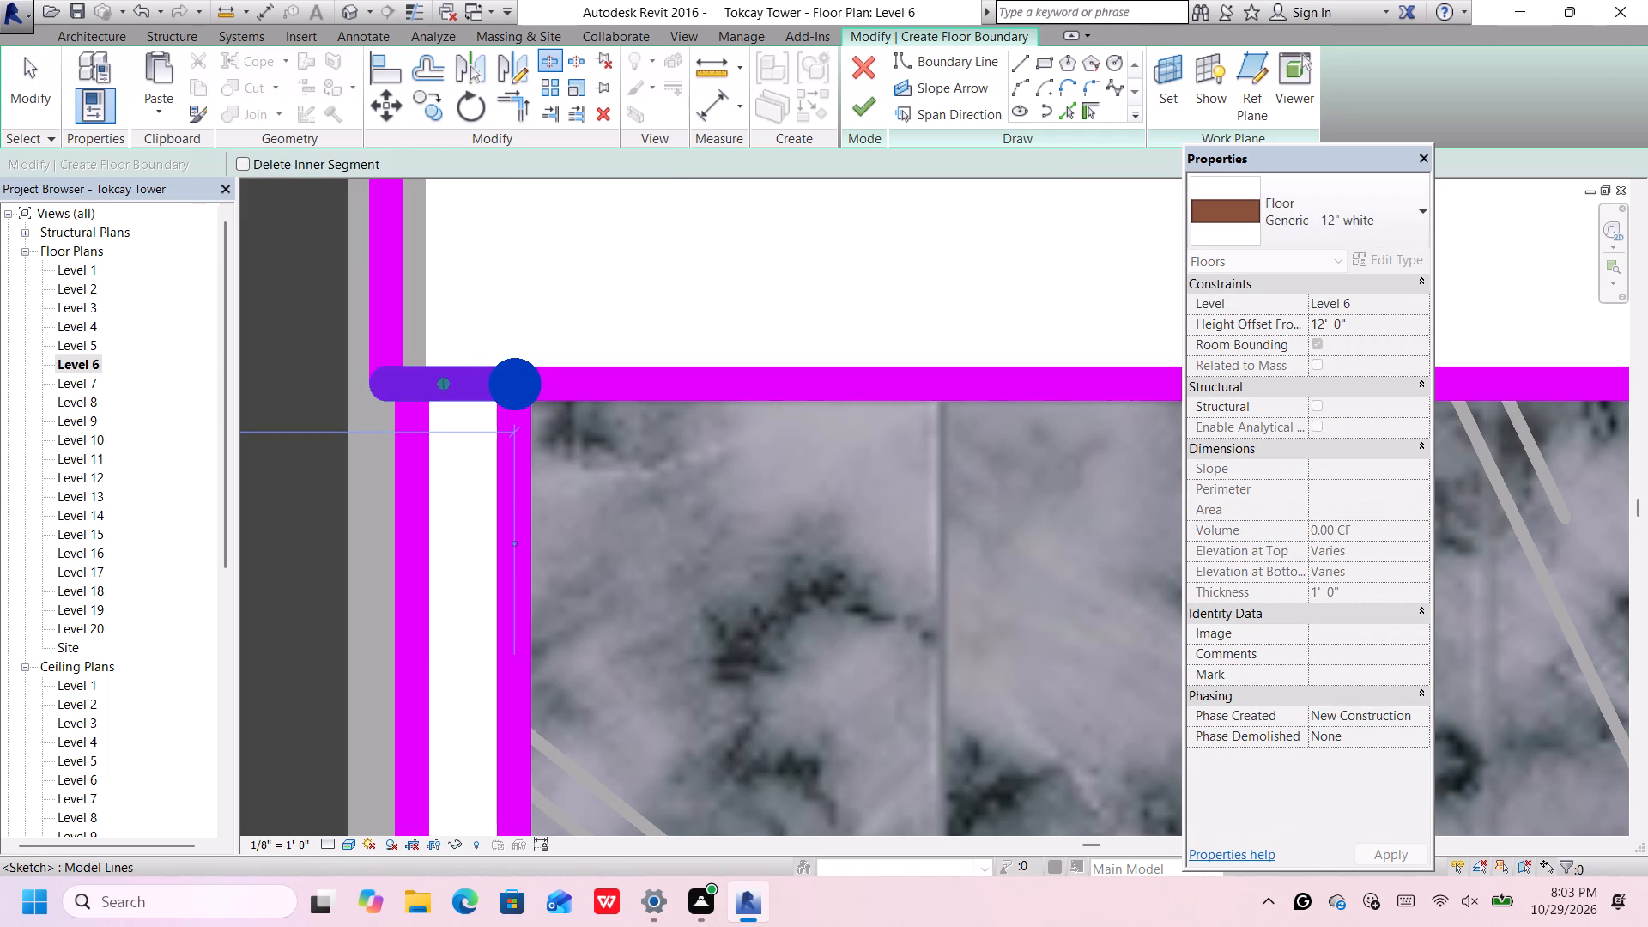
pyautogui.click(408, 376)
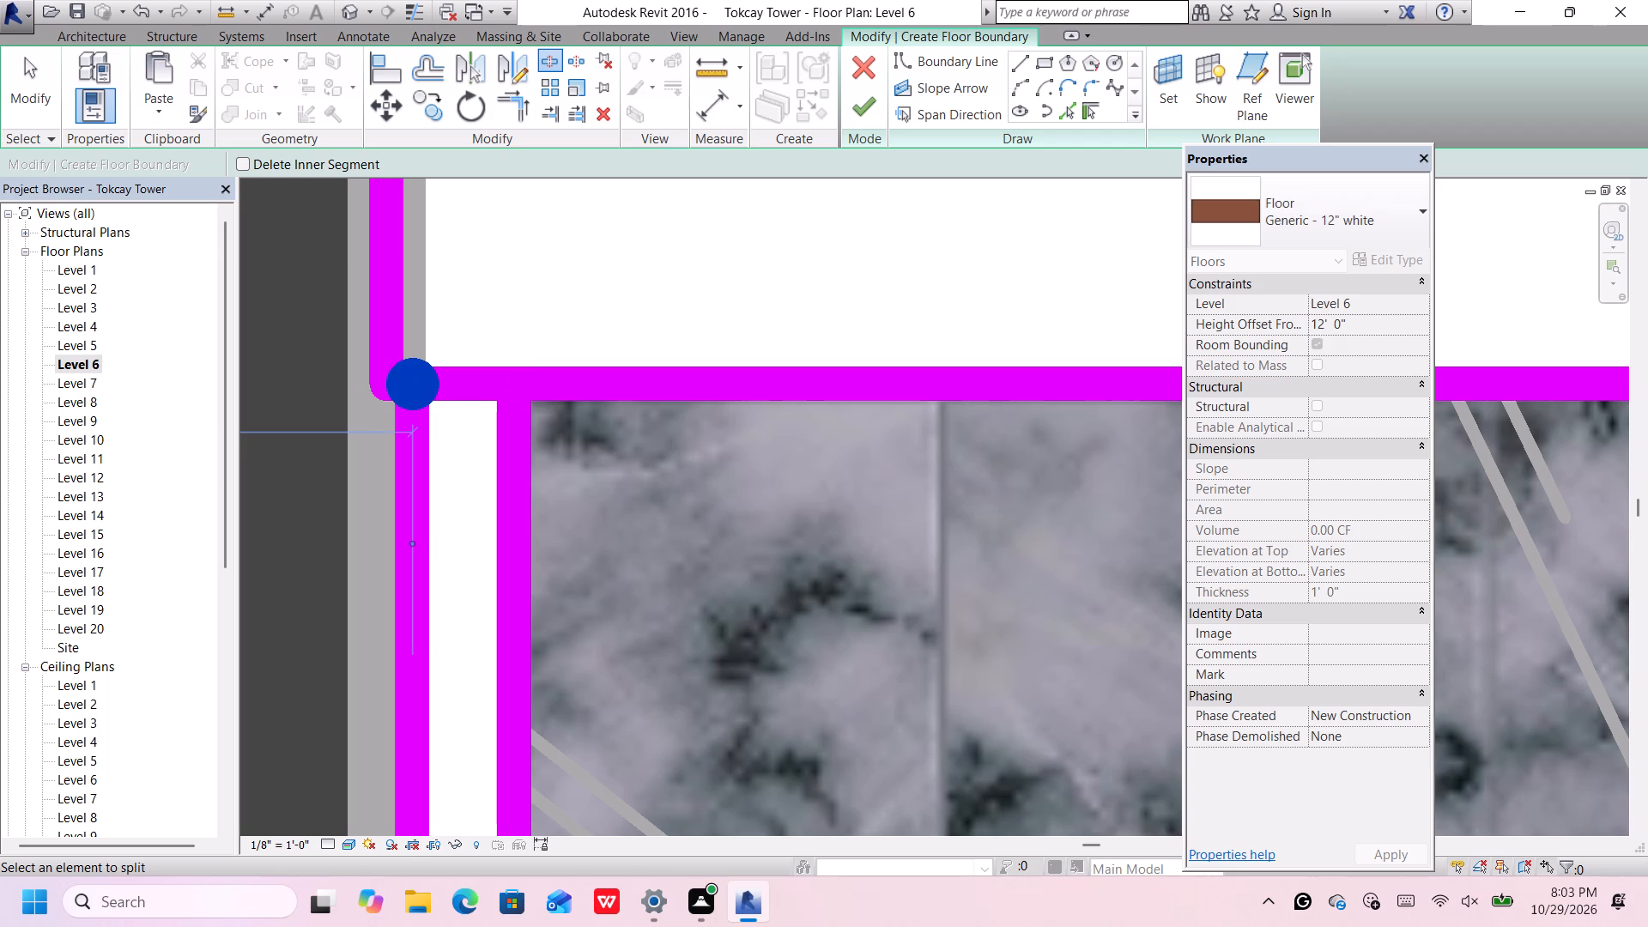
pyautogui.press('space')
pyautogui.press('space')
pyautogui.press('Escape')
pyautogui.press('Escape')
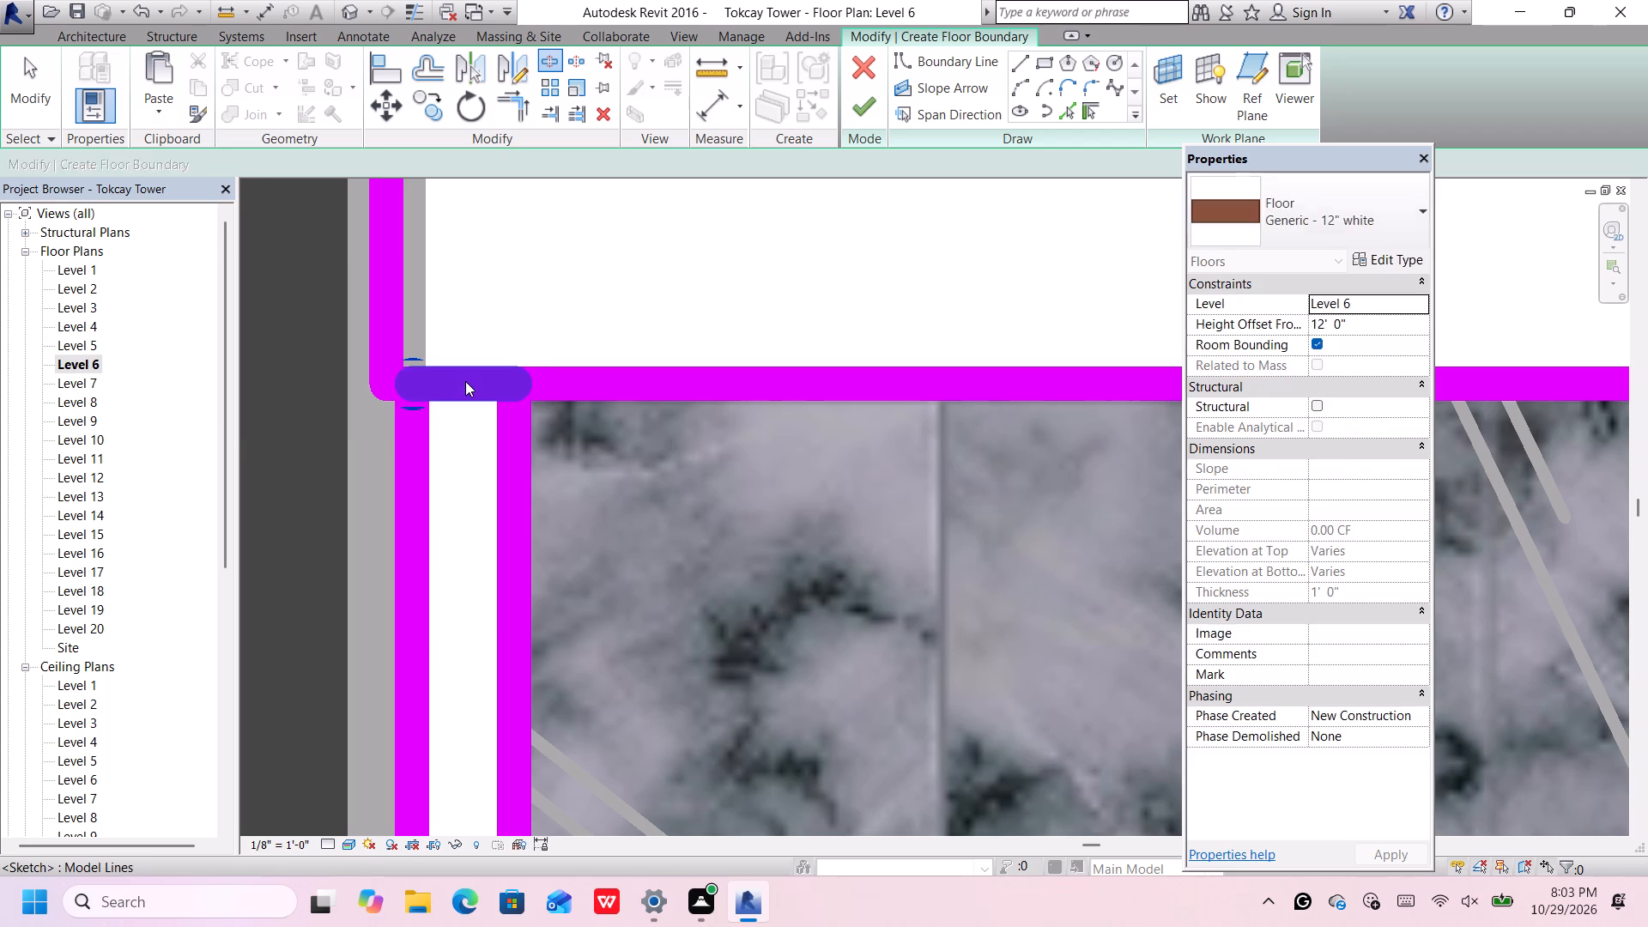
pyautogui.click(465, 381)
pyautogui.press('Delete')
pyautogui.scroll(-5, 465, 382)
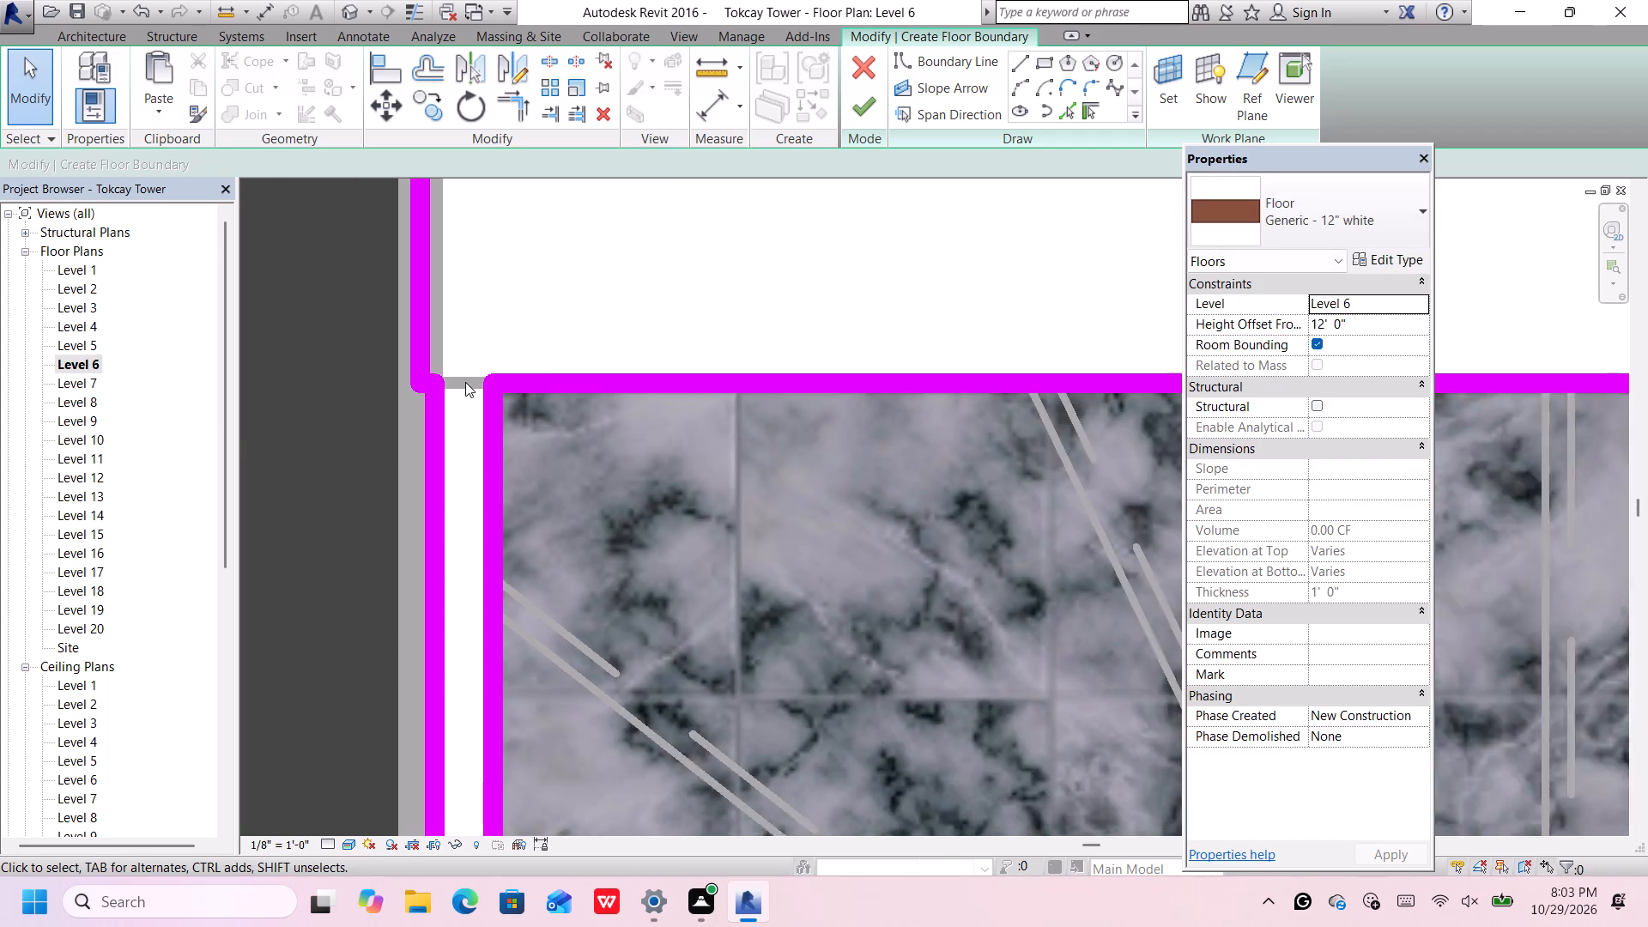
# Split the corridor rectangle's lower line at the stair's opposite edge and delete the segment across the wide gap.
pyautogui.scroll(-14, 465, 382)
pyautogui.scroll(8, 775, 373)
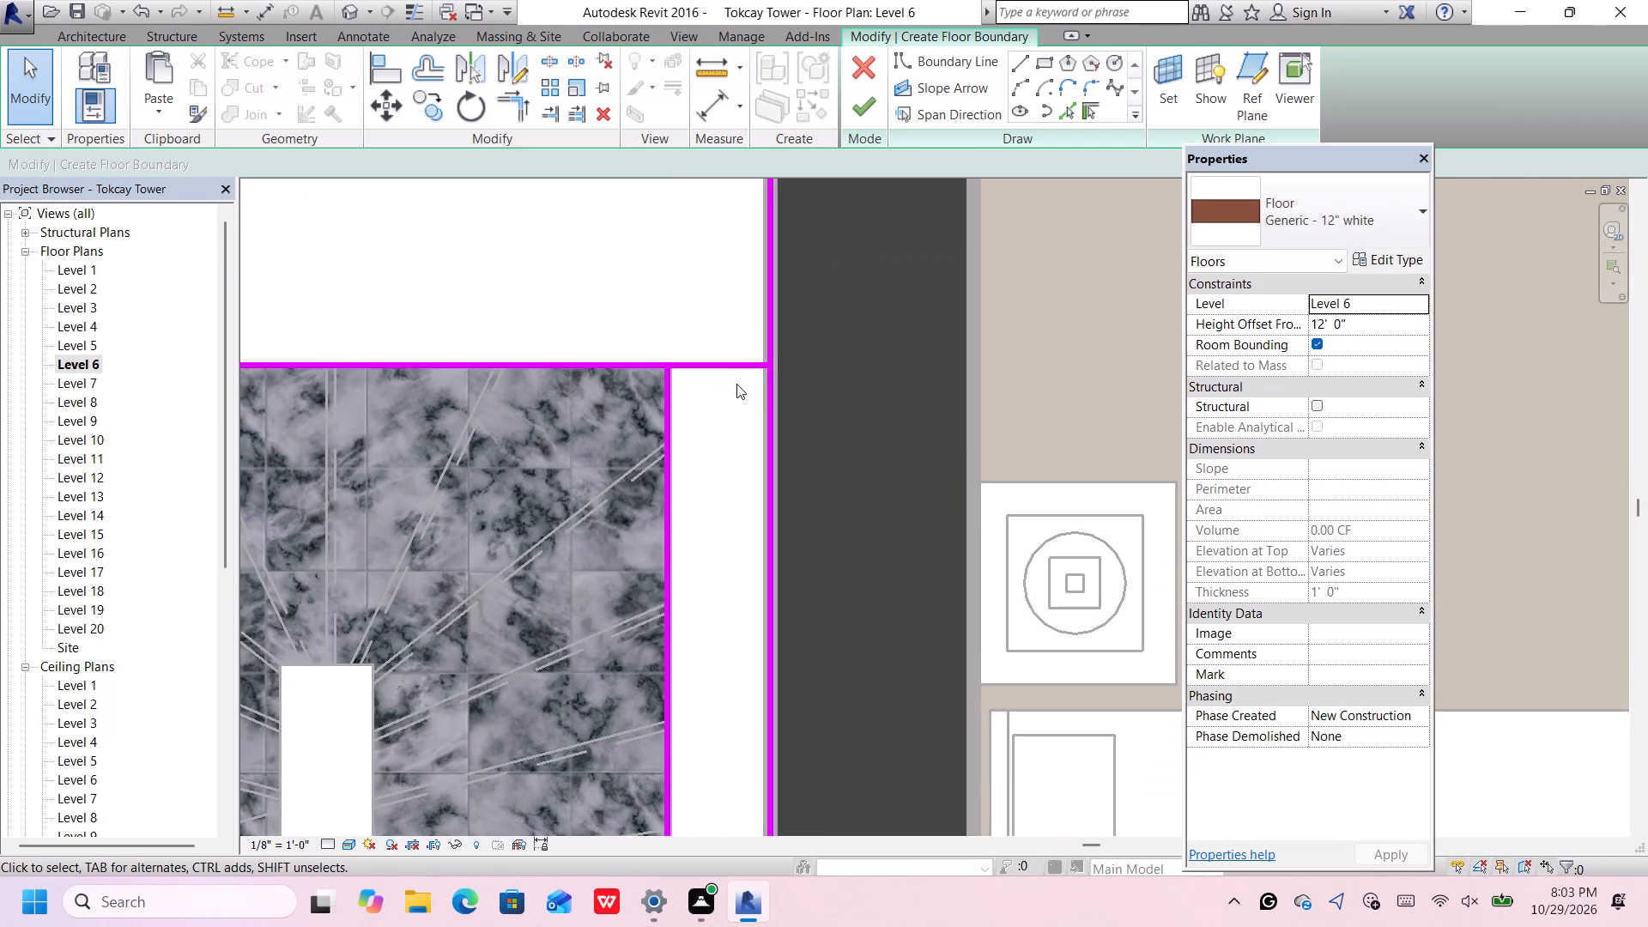
pyautogui.scroll(9, 736, 384)
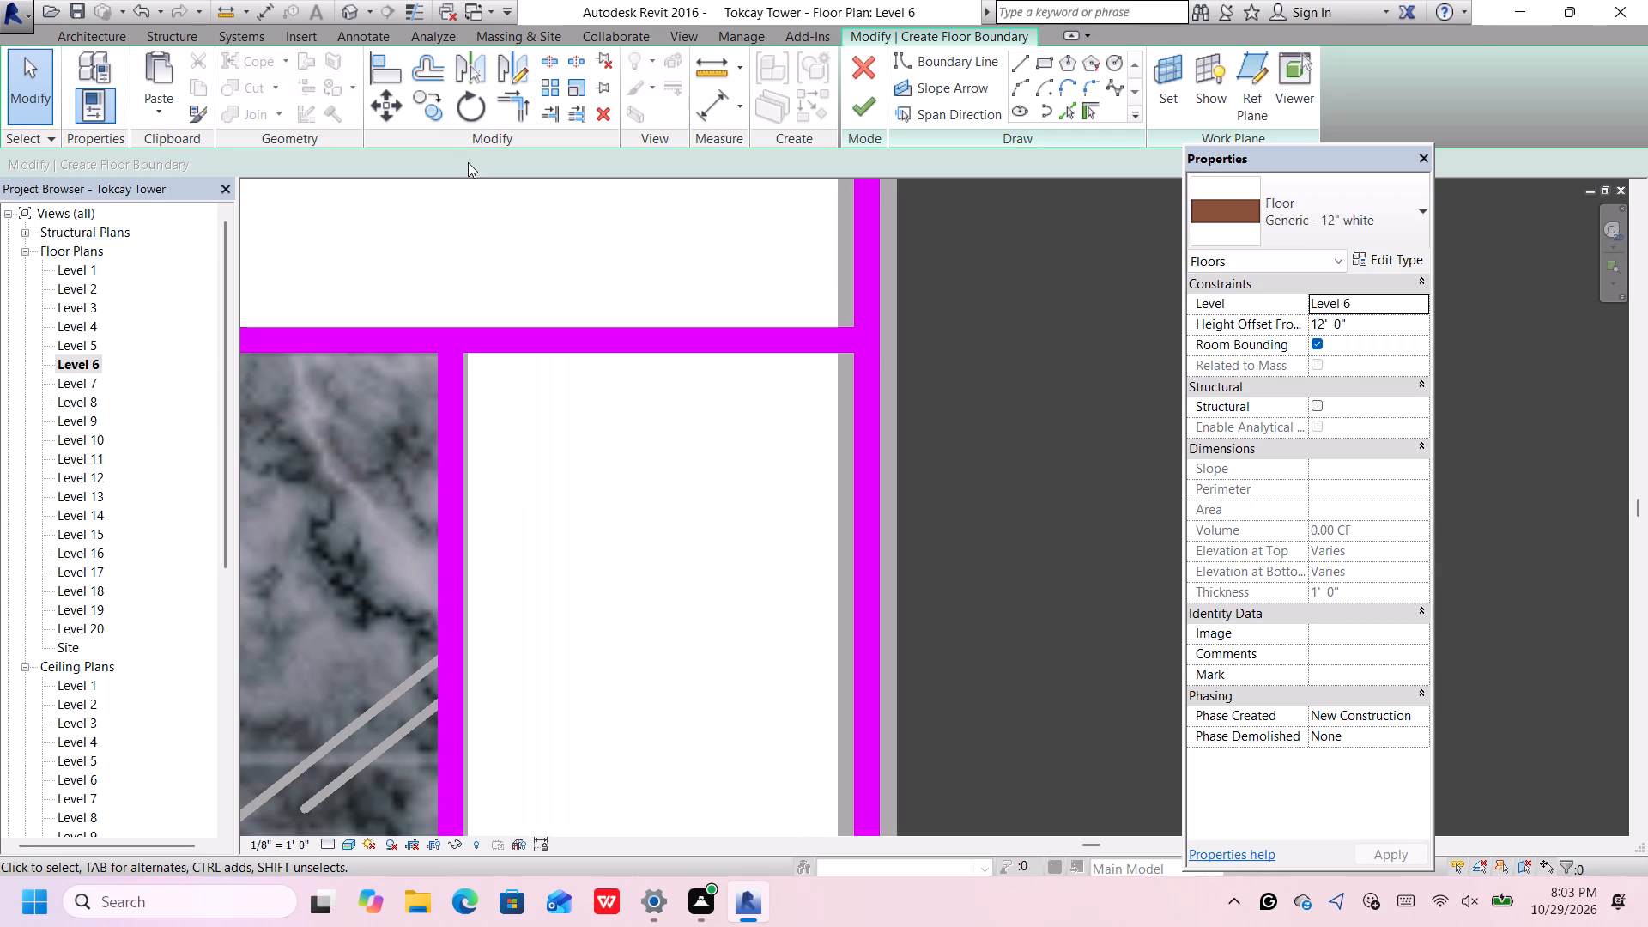
pyautogui.click(548, 63)
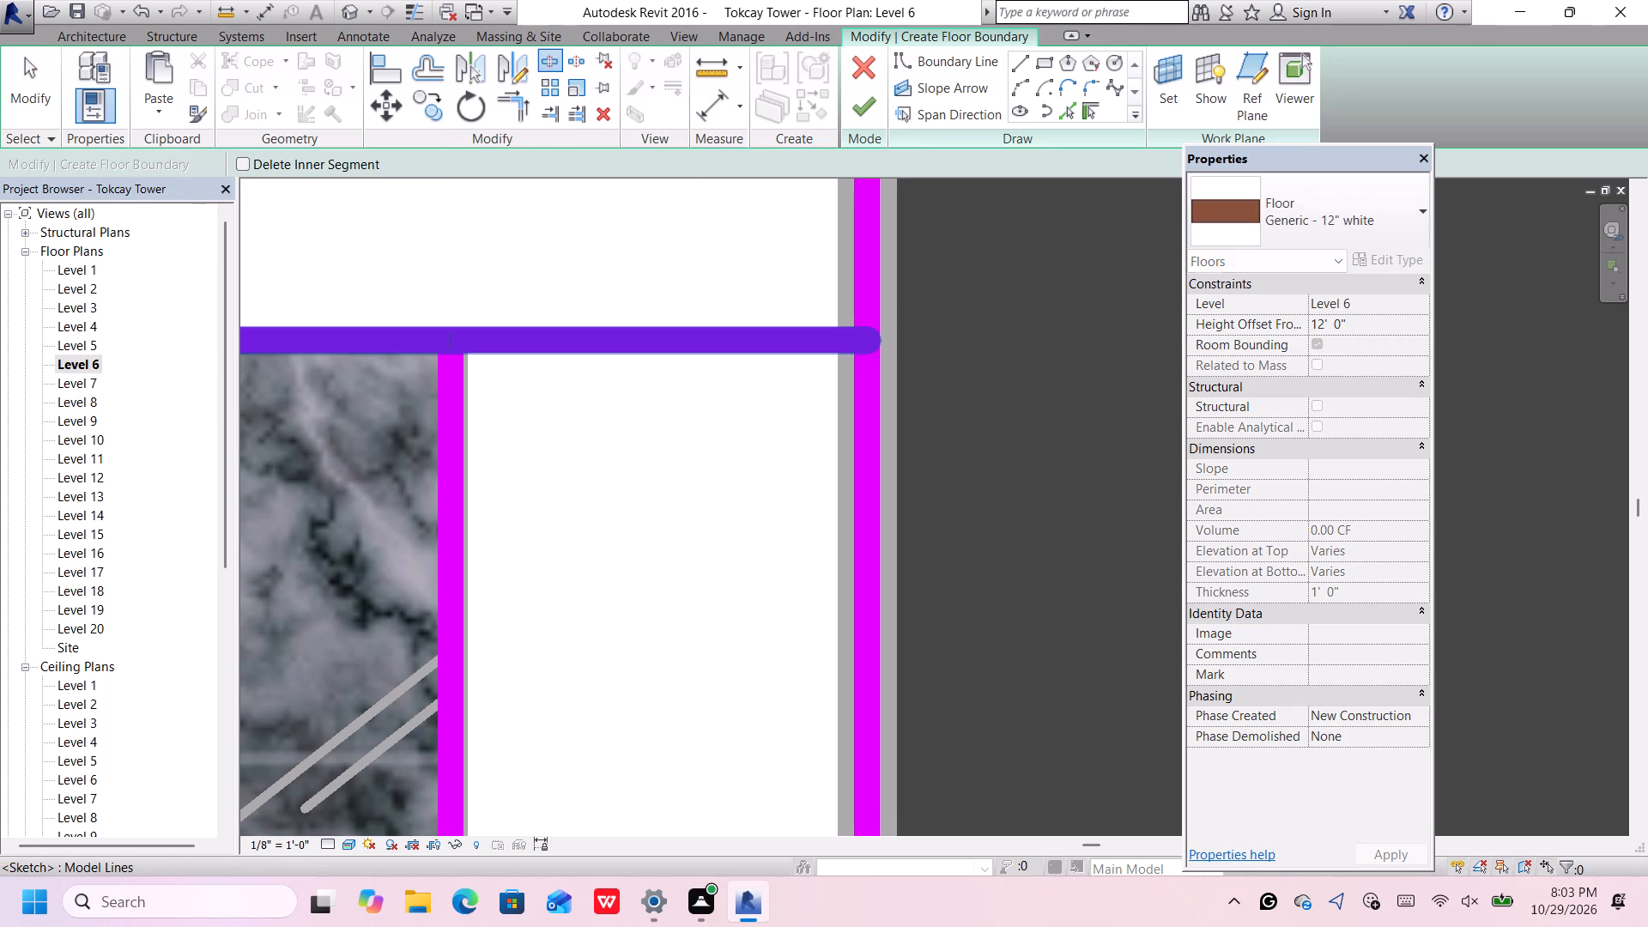
pyautogui.click(453, 342)
pyautogui.scroll(-1, 492, 296)
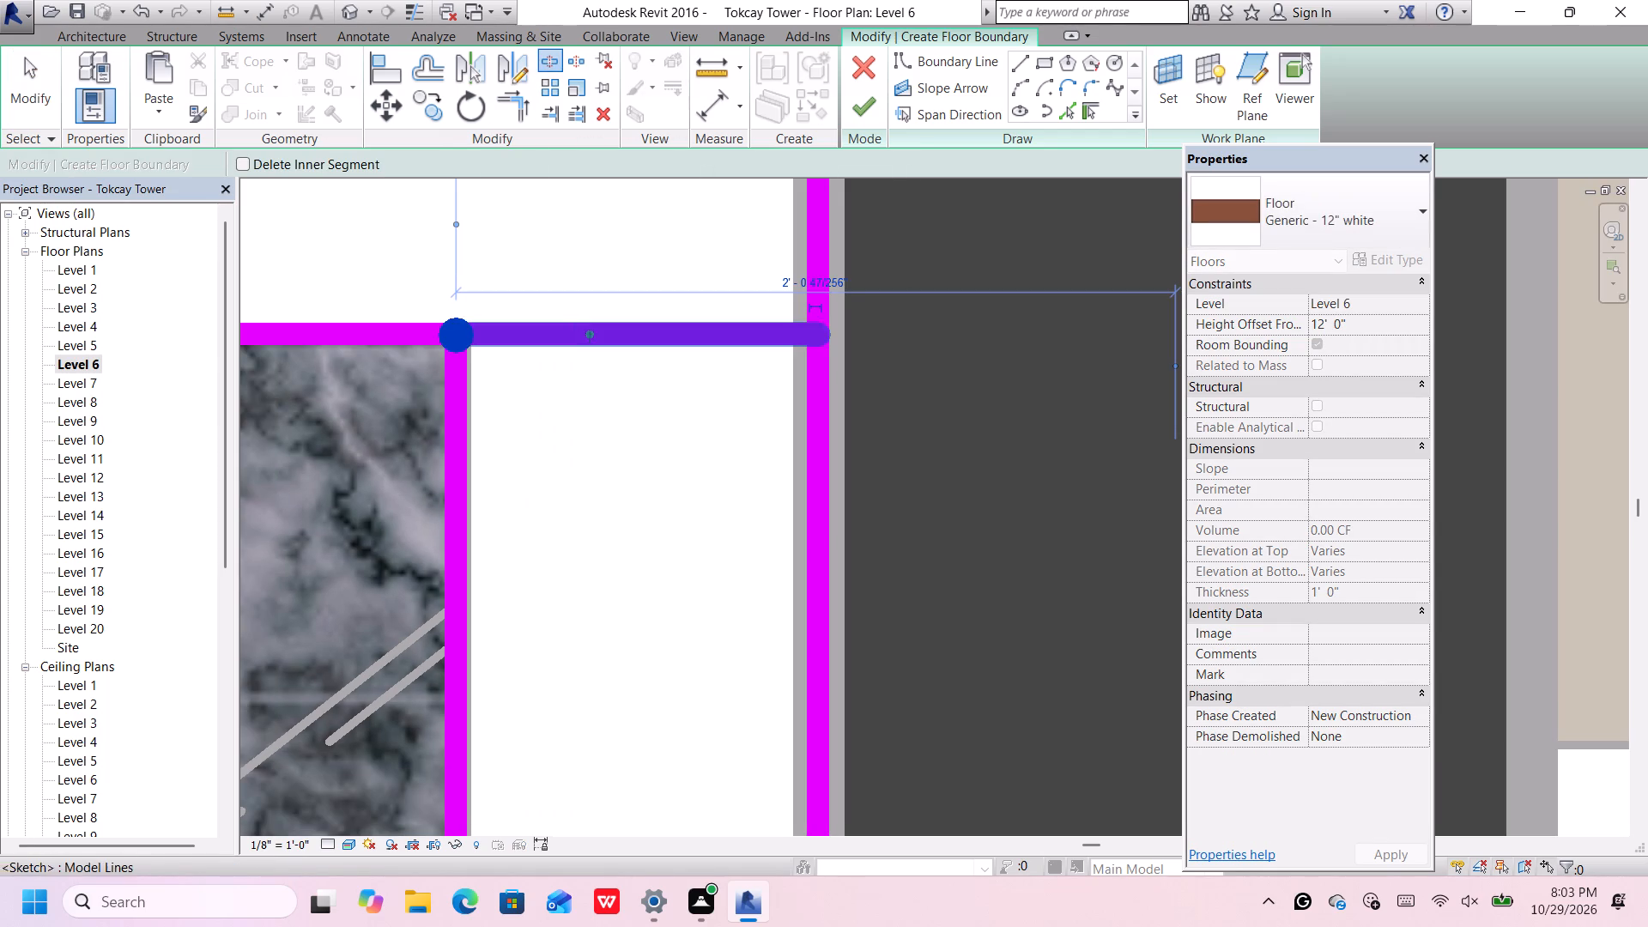
pyautogui.moveTo(754, 342); pyautogui.dragTo(797, 432, button='middle')
pyautogui.press('Escape')
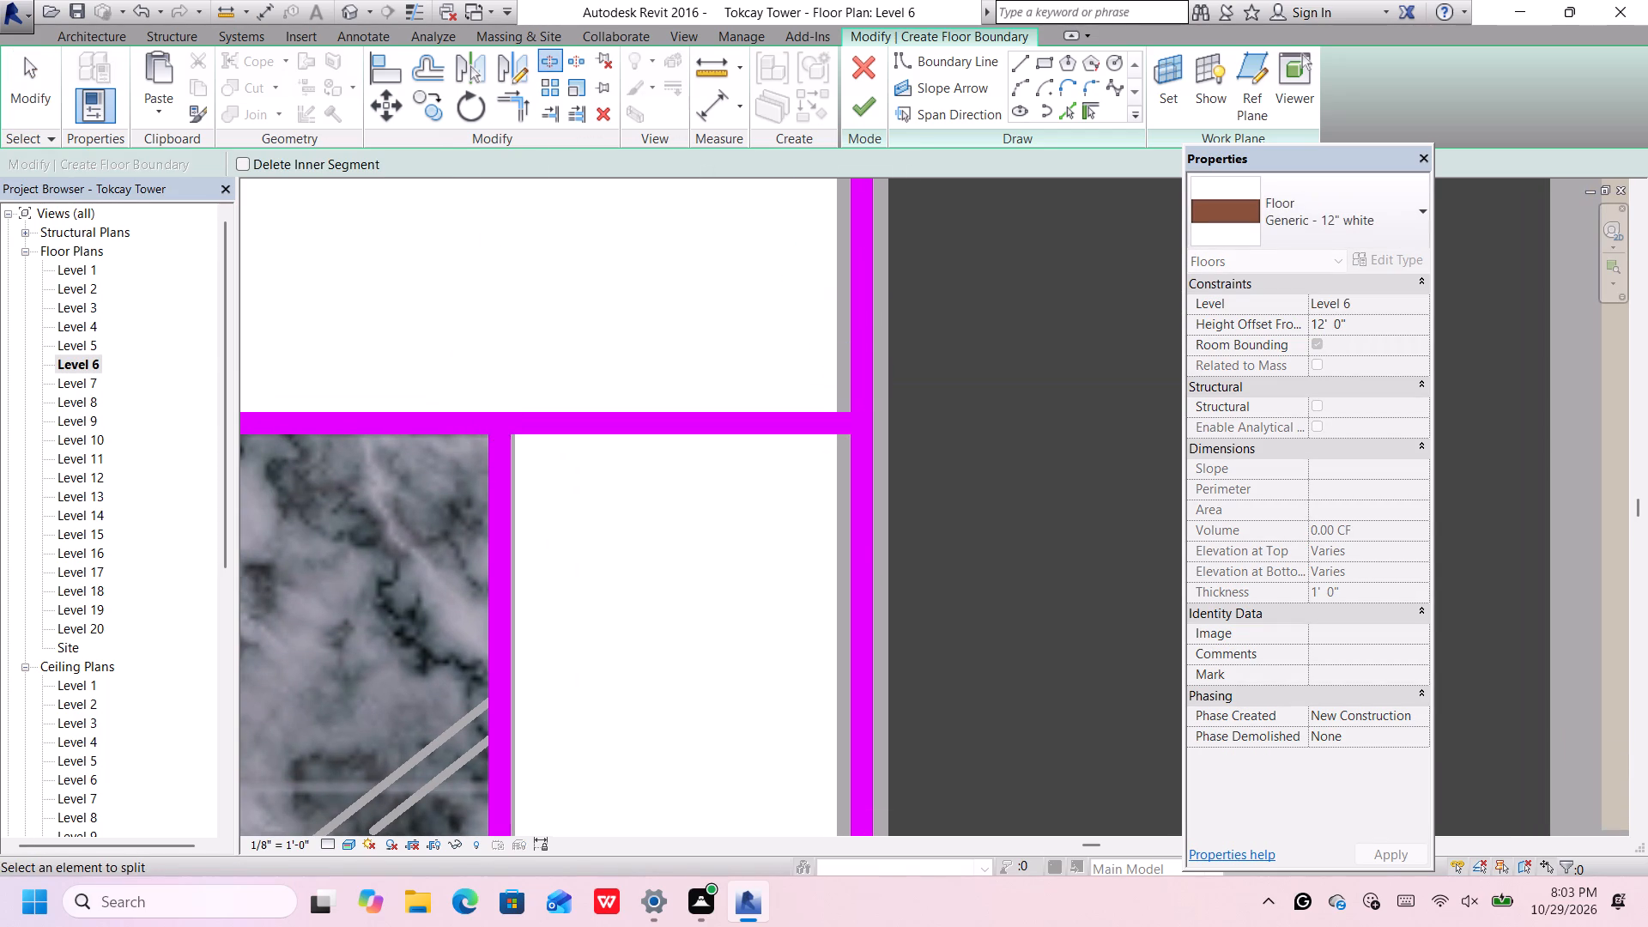
pyautogui.press('Escape')
pyautogui.click(751, 430)
pyautogui.press('Delete')
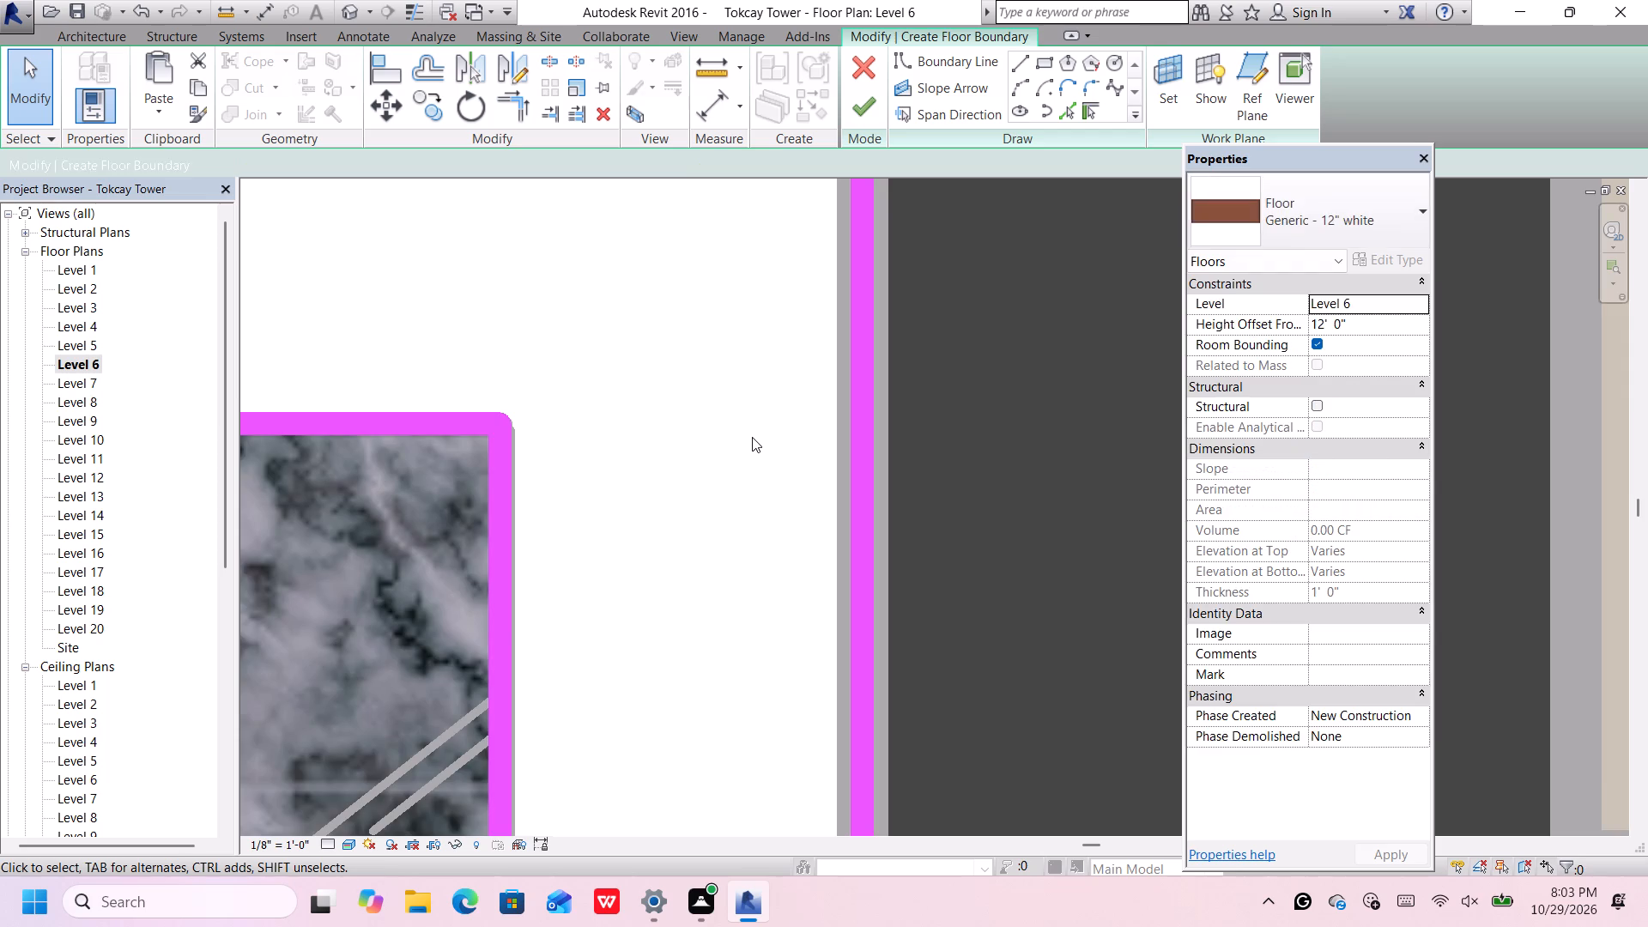
# Set the floor's level to Level 5, finish the floor boundary, and deselect the floor.
pyautogui.scroll(-18, 755, 435)
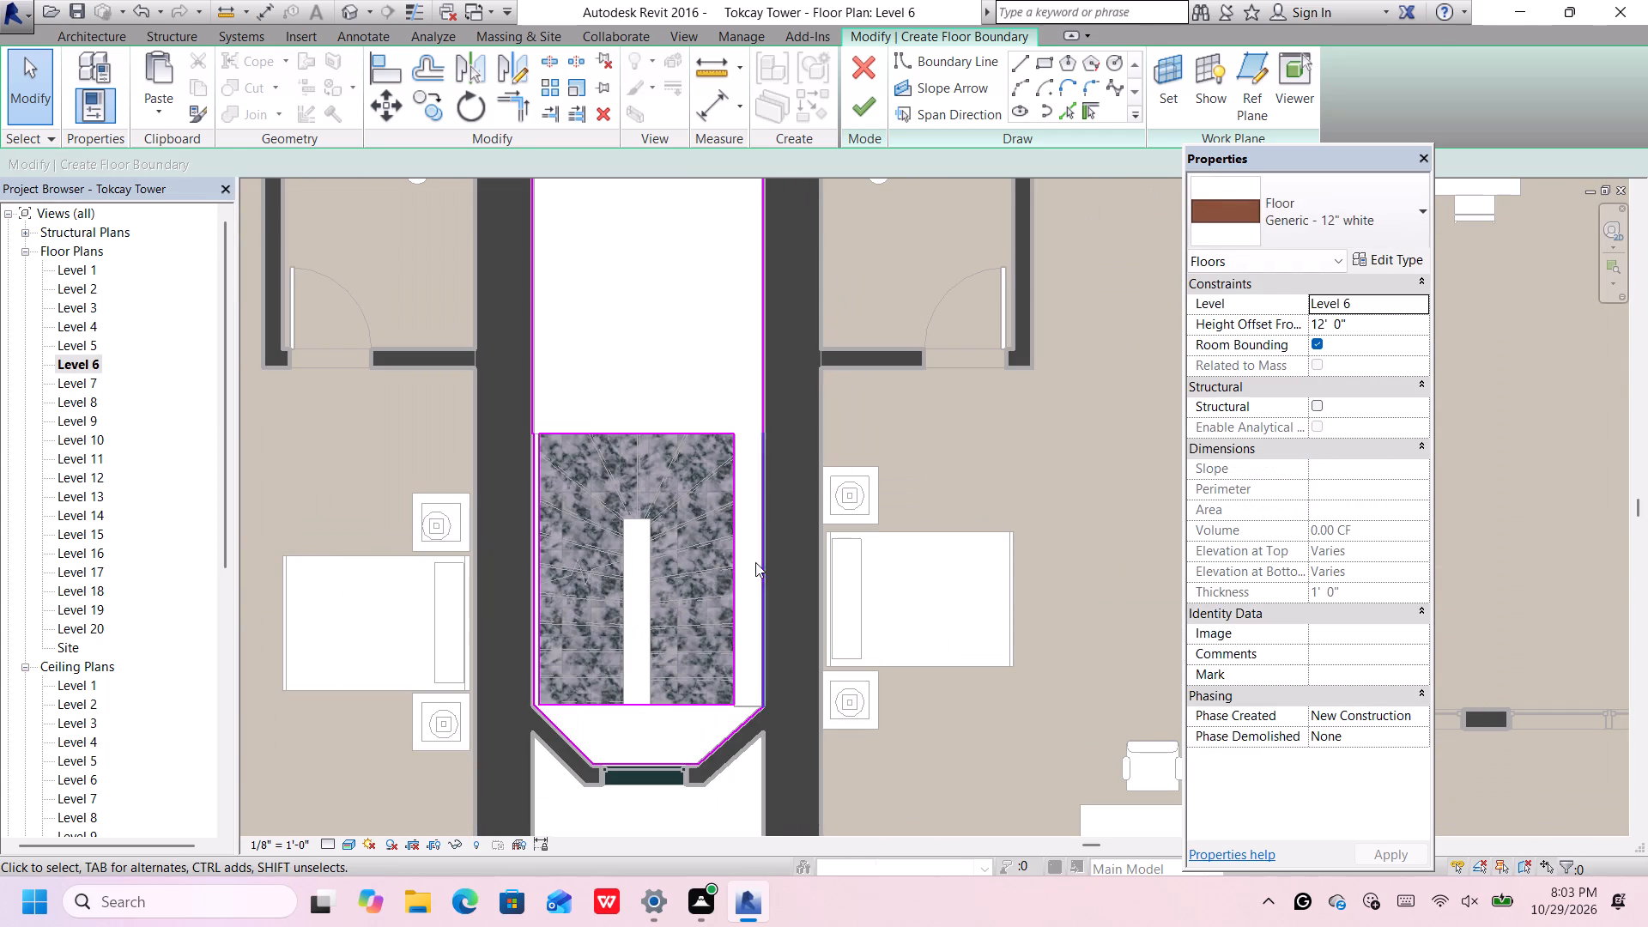
pyautogui.scroll(-1, 742, 582)
pyautogui.scroll(-3, 706, 343)
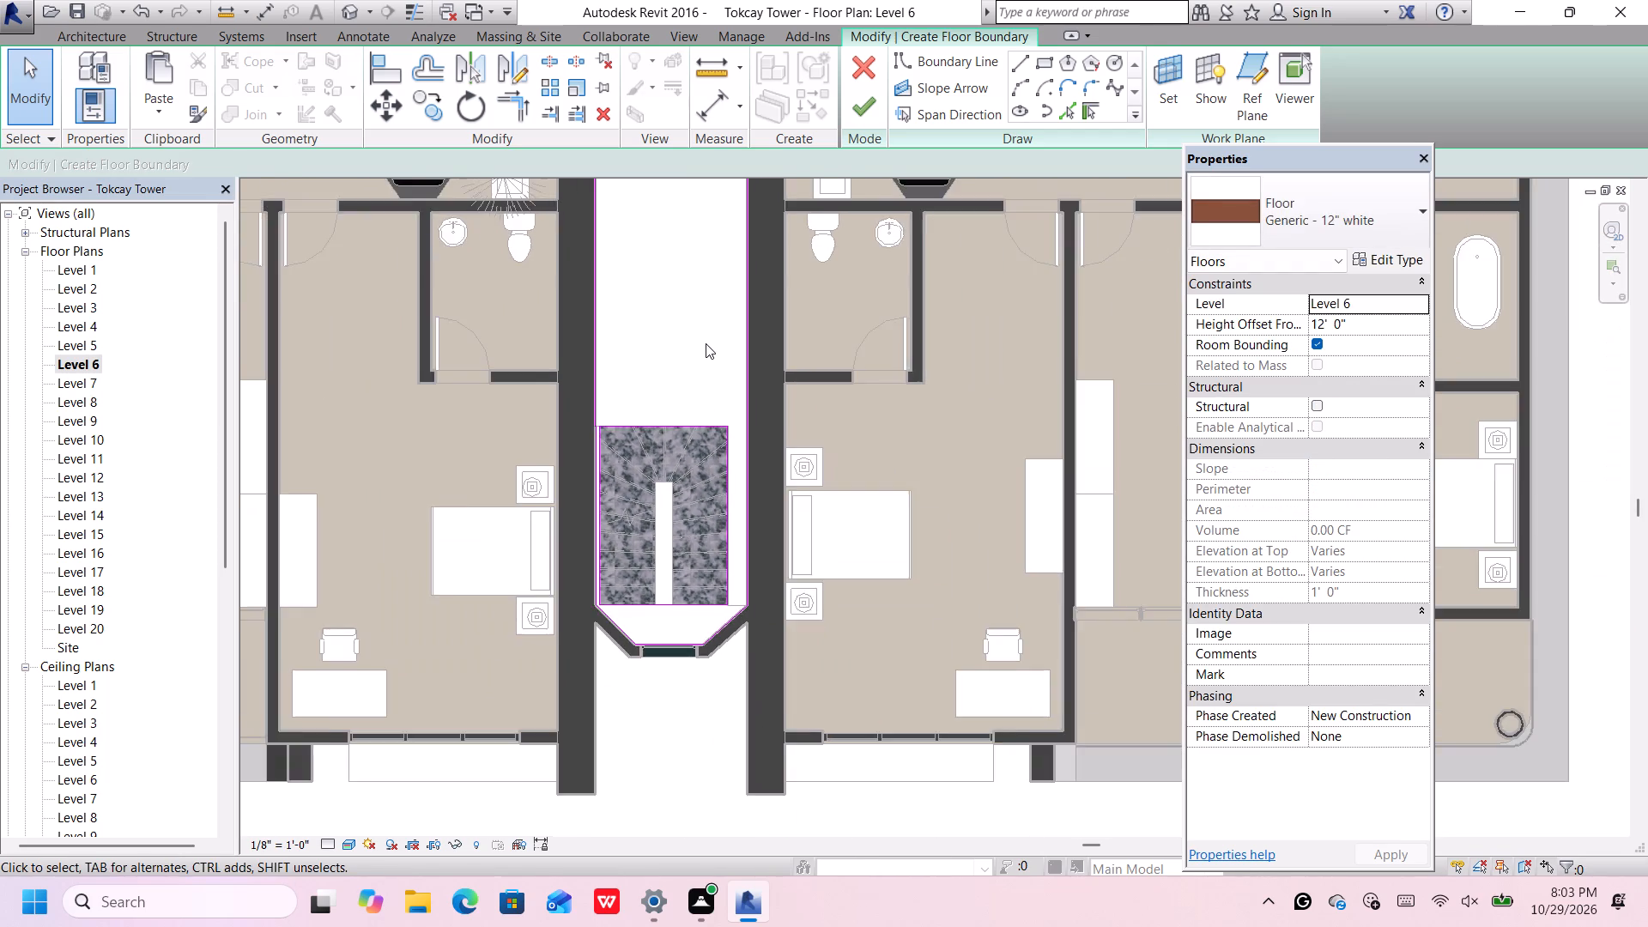
pyautogui.moveTo(706, 343); pyautogui.dragTo(734, 475, button='middle')
pyautogui.scroll(-2, 706, 345)
pyautogui.scroll(-3, 736, 447)
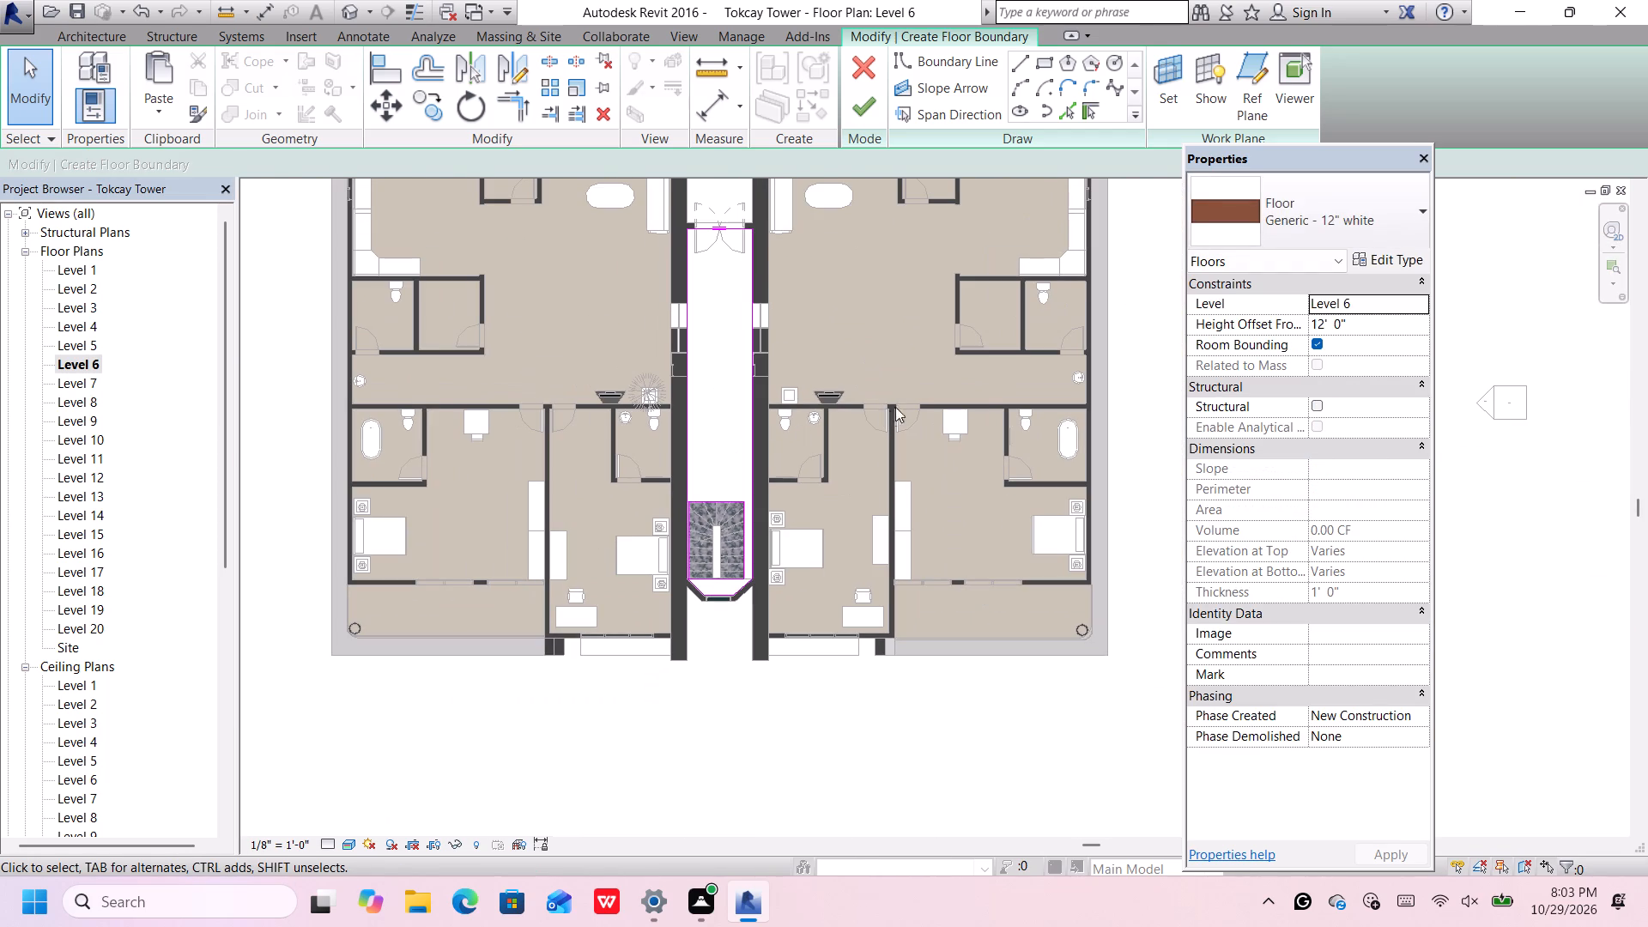
pyautogui.click(1421, 304)
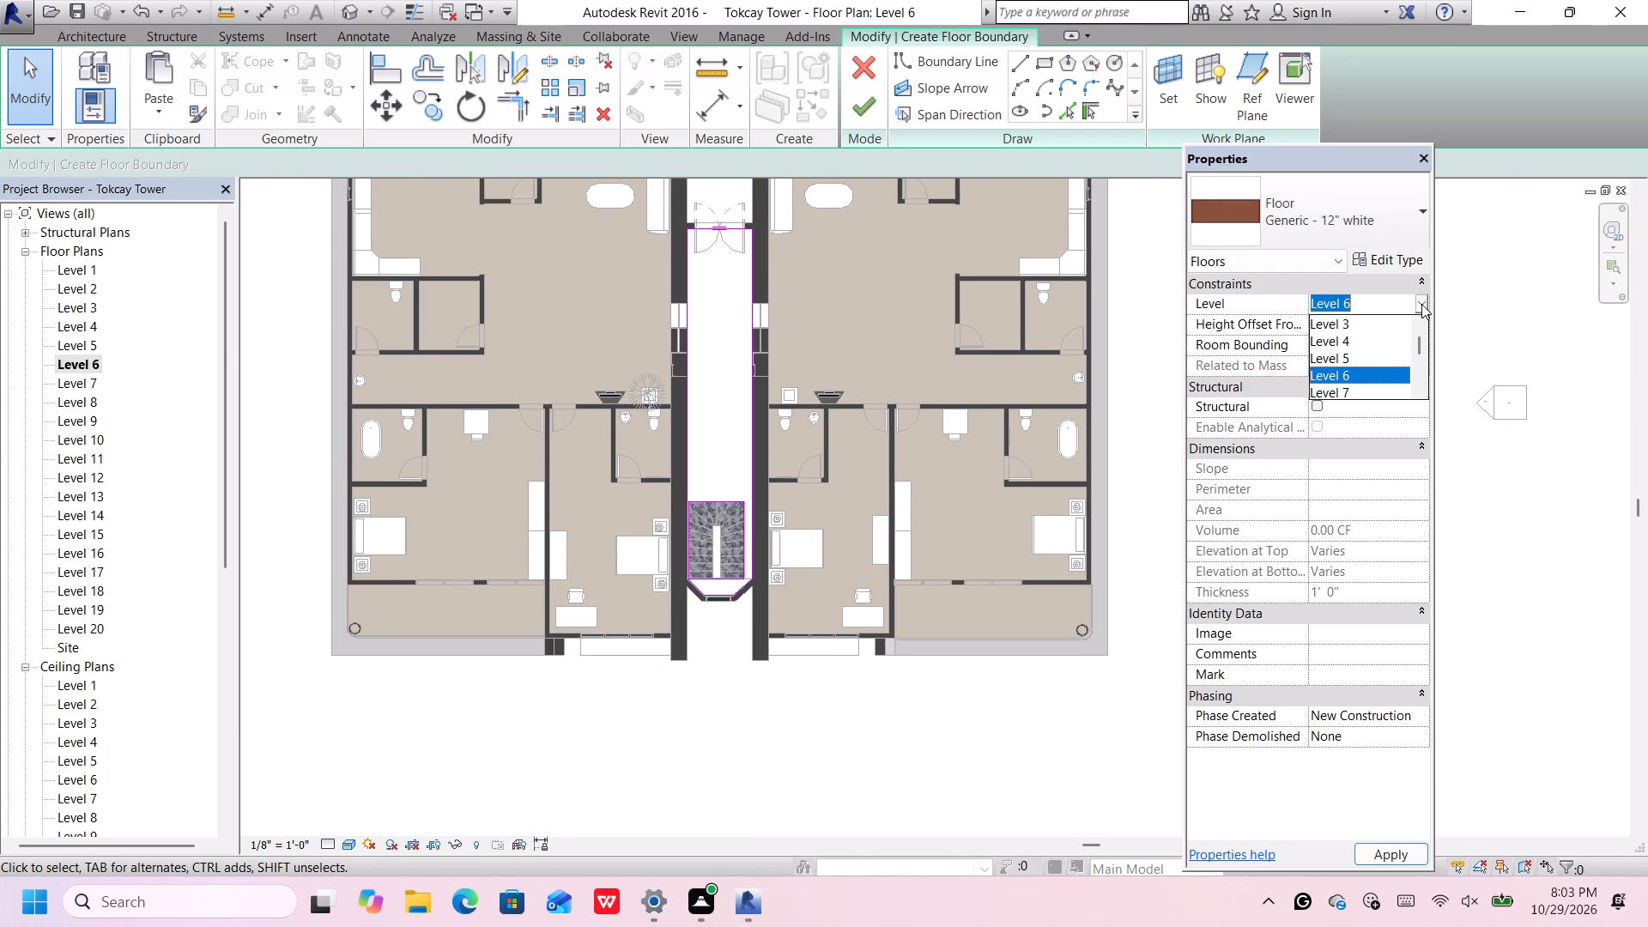
pyautogui.click(1363, 358)
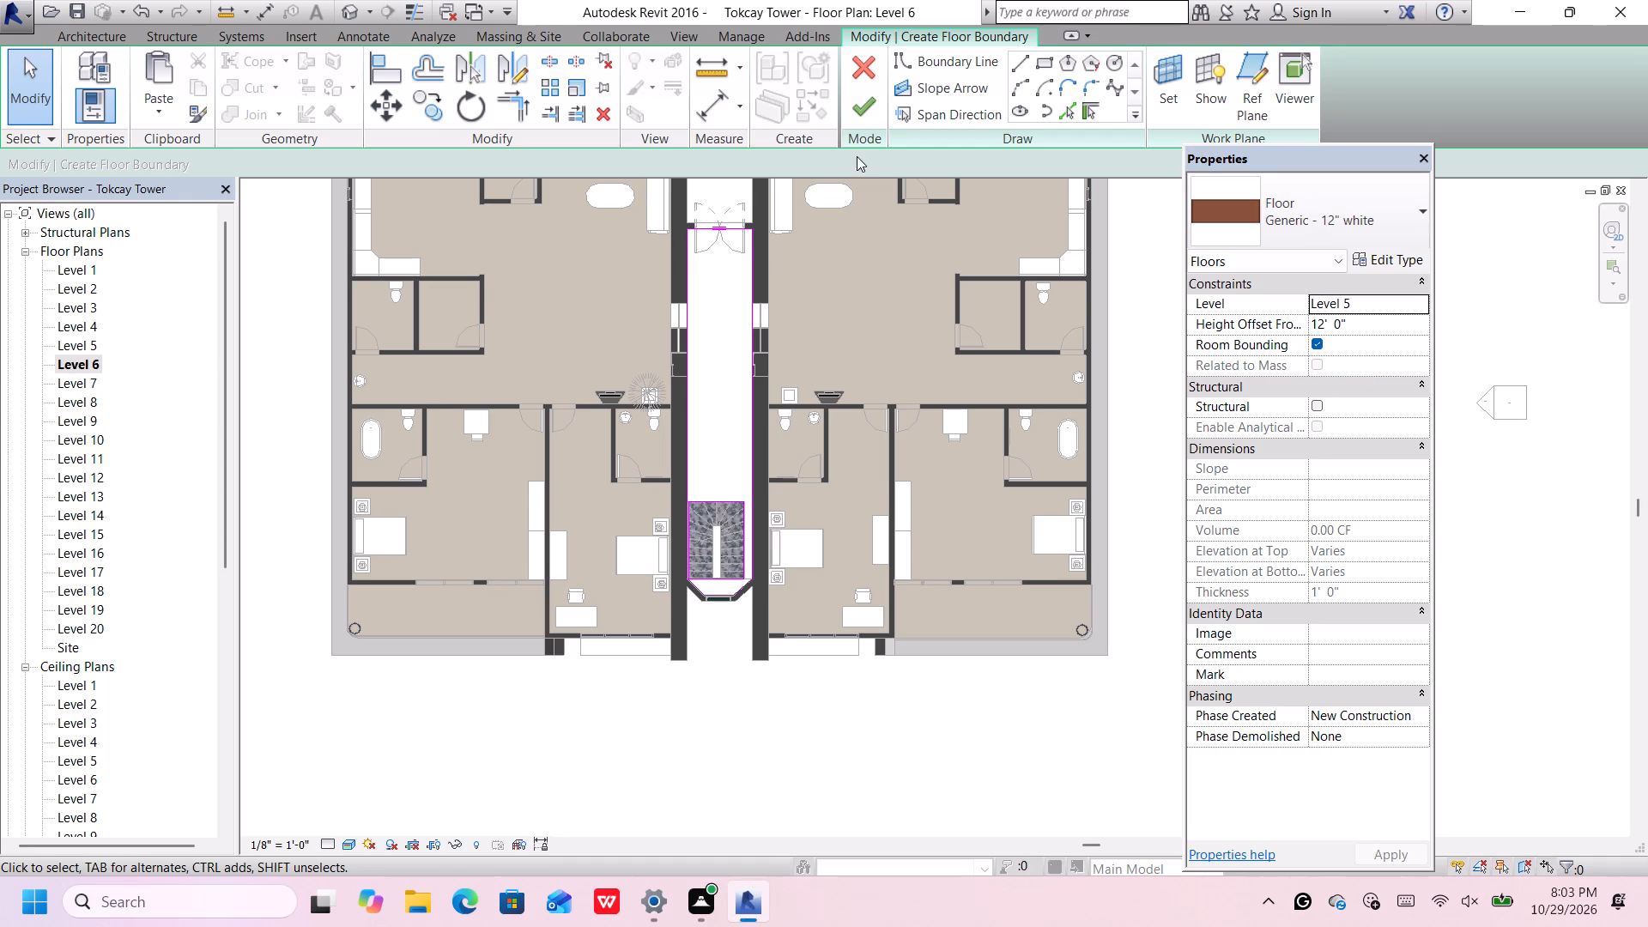
pyautogui.click(863, 106)
pyautogui.scroll(-3, 711, 308)
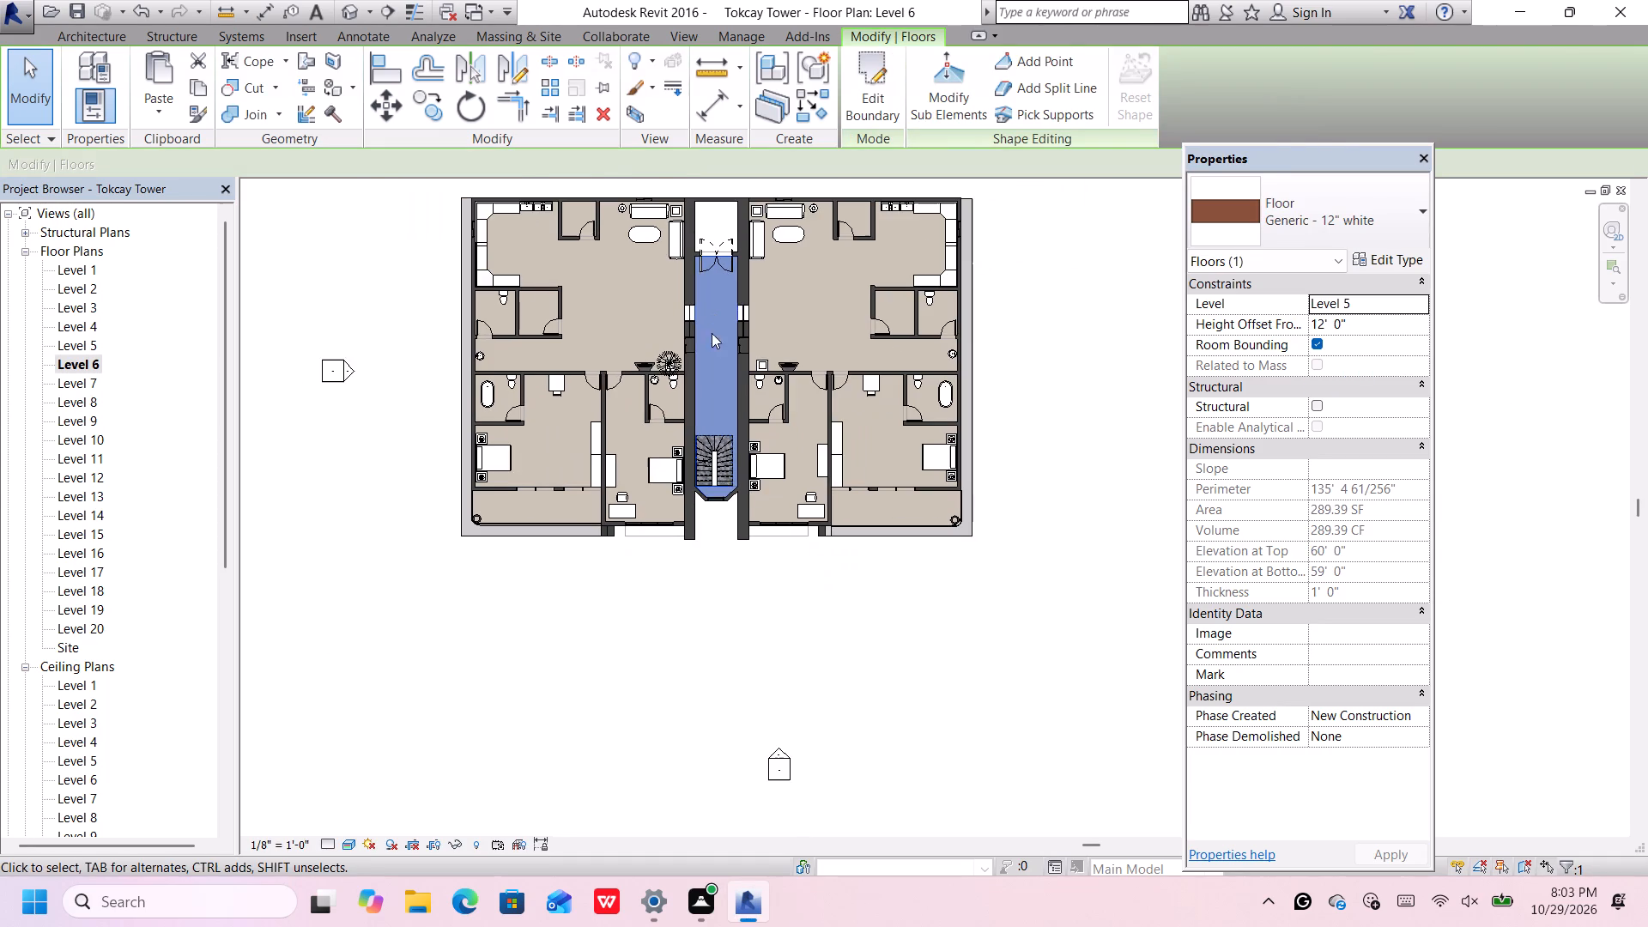
pyautogui.click(702, 599)
# Open the Level 7 floor plan.
pyautogui.scroll(5, 707, 251)
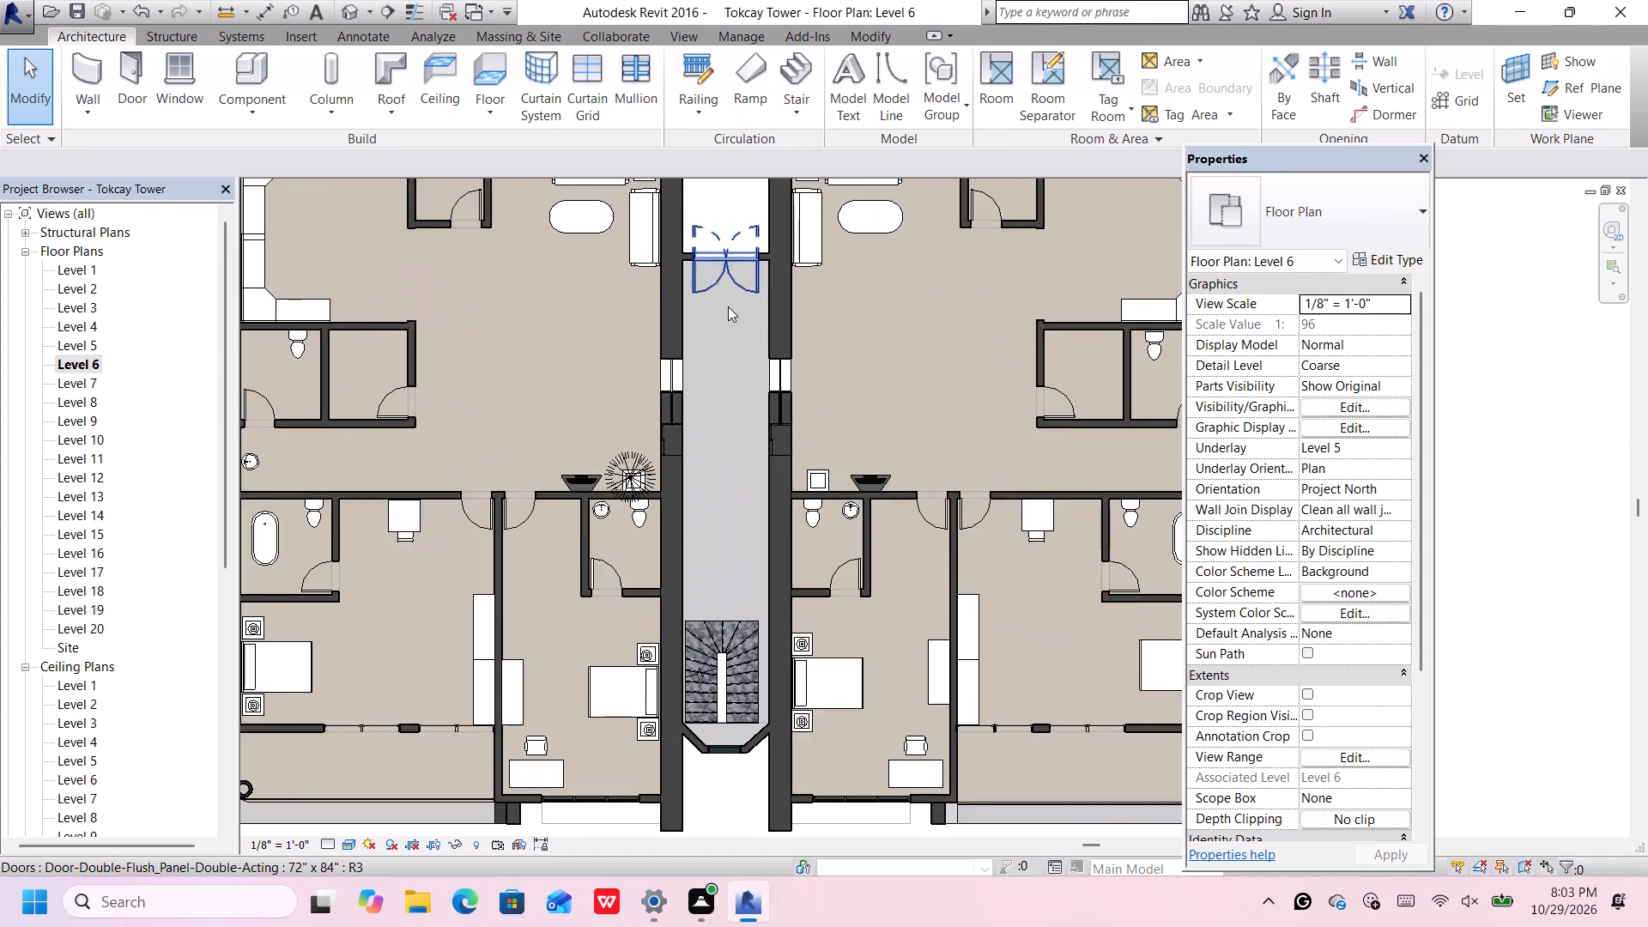
pyautogui.scroll(-2, 748, 346)
pyautogui.moveTo(747, 342); pyautogui.dragTo(750, 367, button='middle')
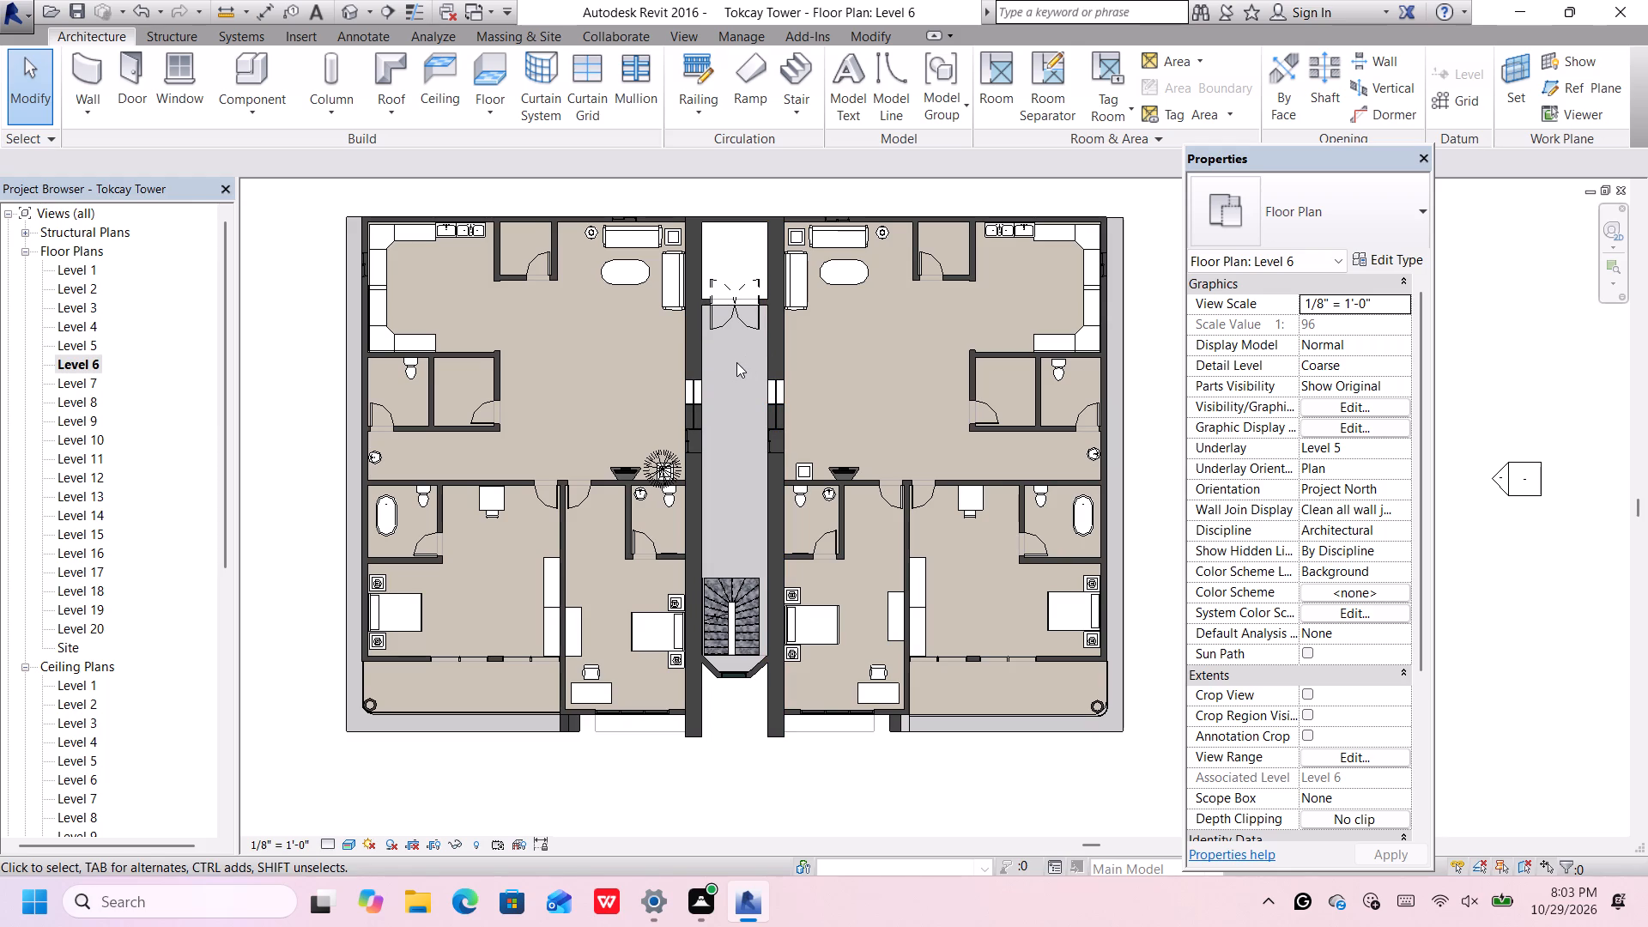
pyautogui.click(77, 385)
pyautogui.doubleClick(80, 385)
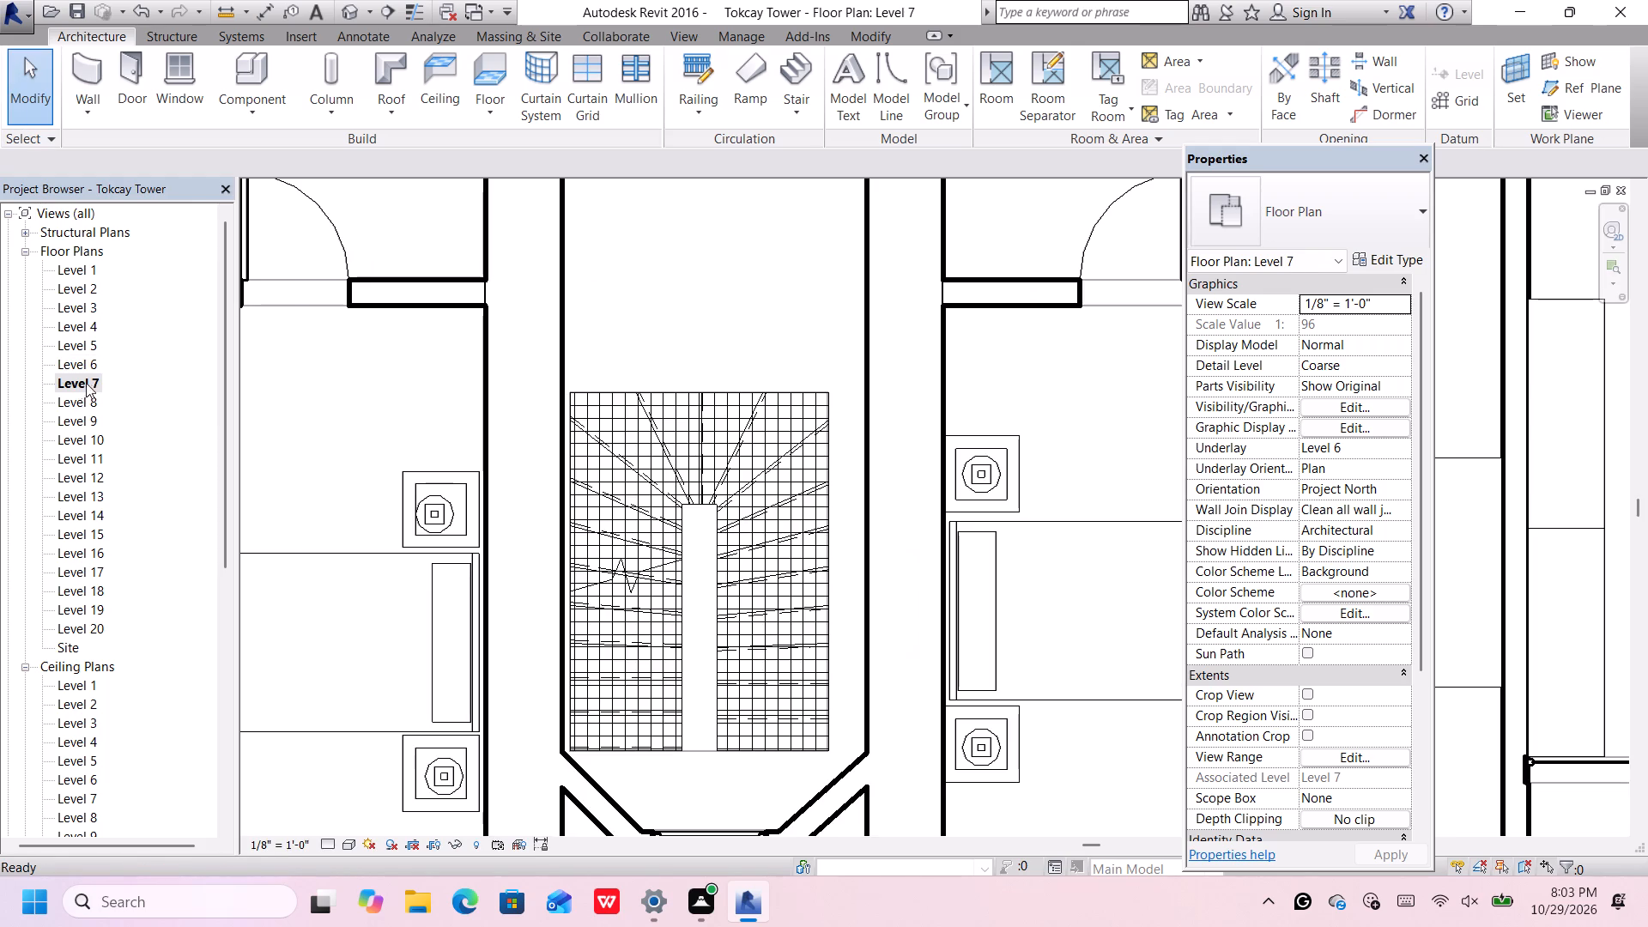
# Set the Level 7 plan's visual style to Realistic.
pyautogui.scroll(-8, 587, 388)
pyautogui.scroll(-7, 663, 335)
pyautogui.moveTo(651, 331); pyautogui.dragTo(666, 443, button='middle')
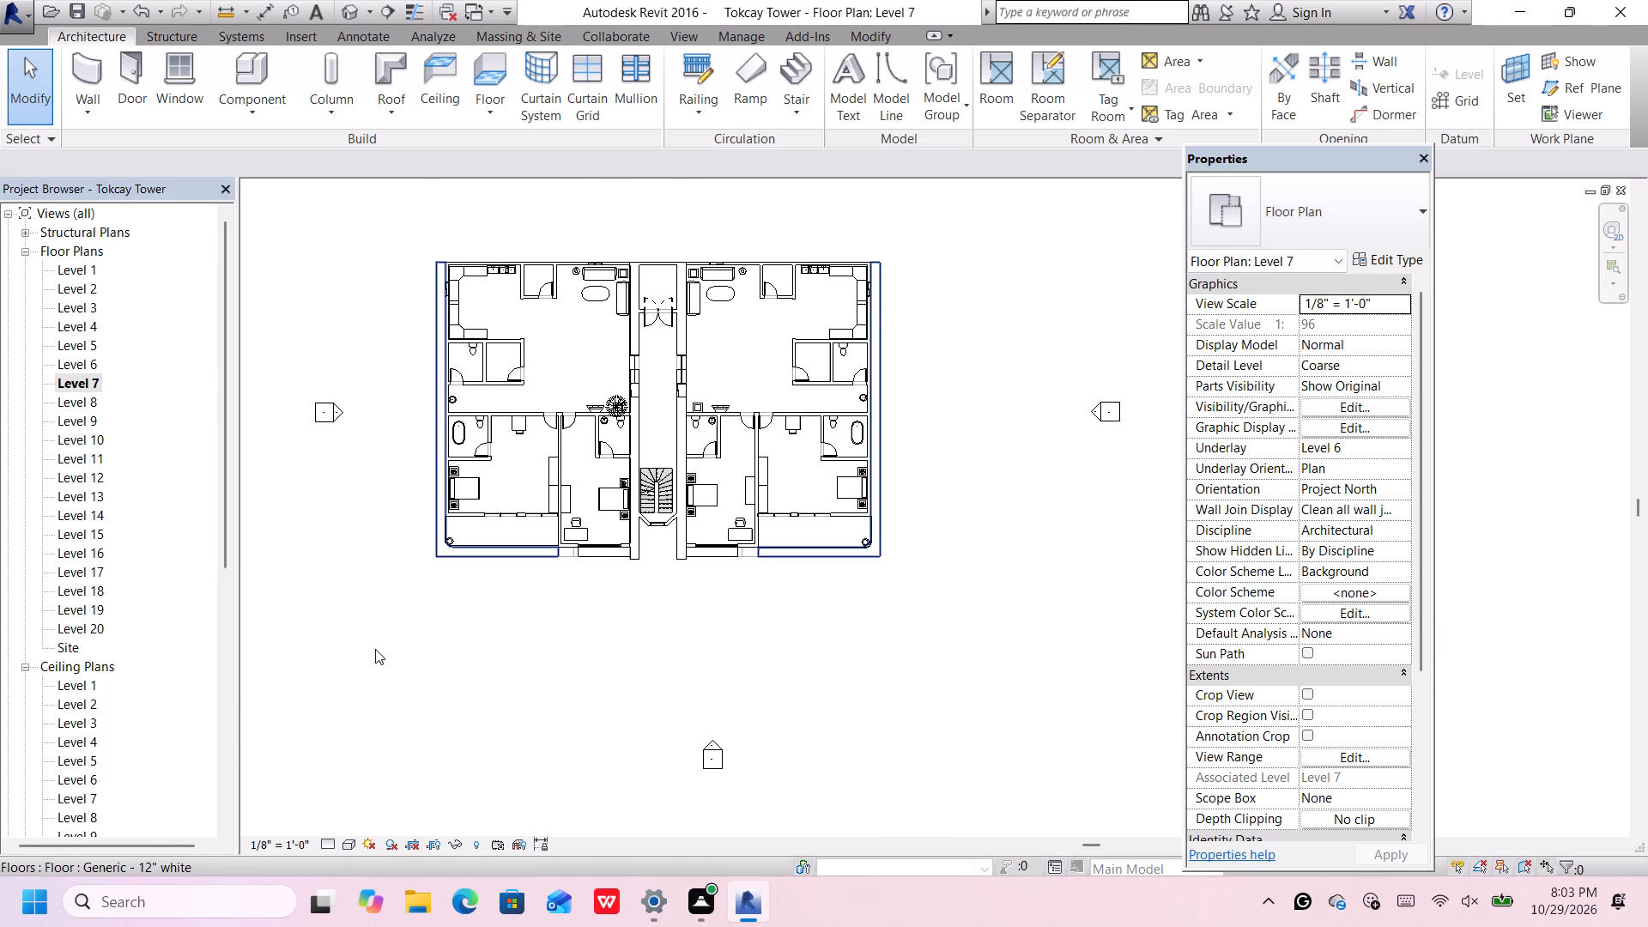
pyautogui.click(348, 852)
pyautogui.click(369, 804)
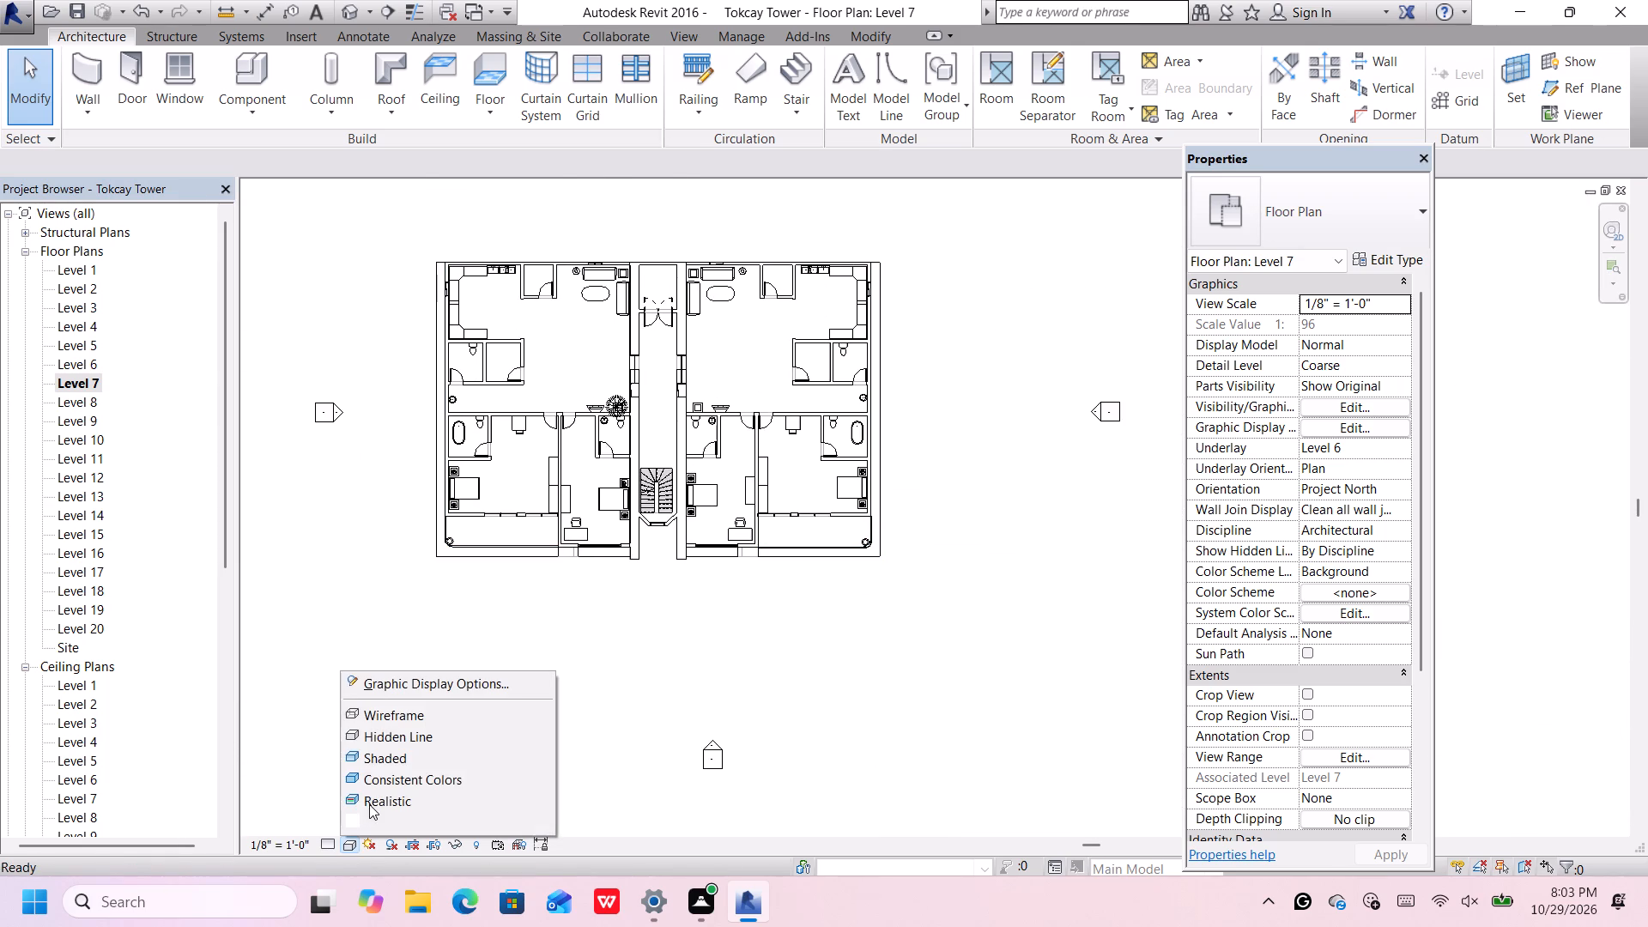
pyautogui.scroll(4, 663, 548)
pyautogui.moveTo(663, 548); pyautogui.dragTo(667, 568, button='middle')
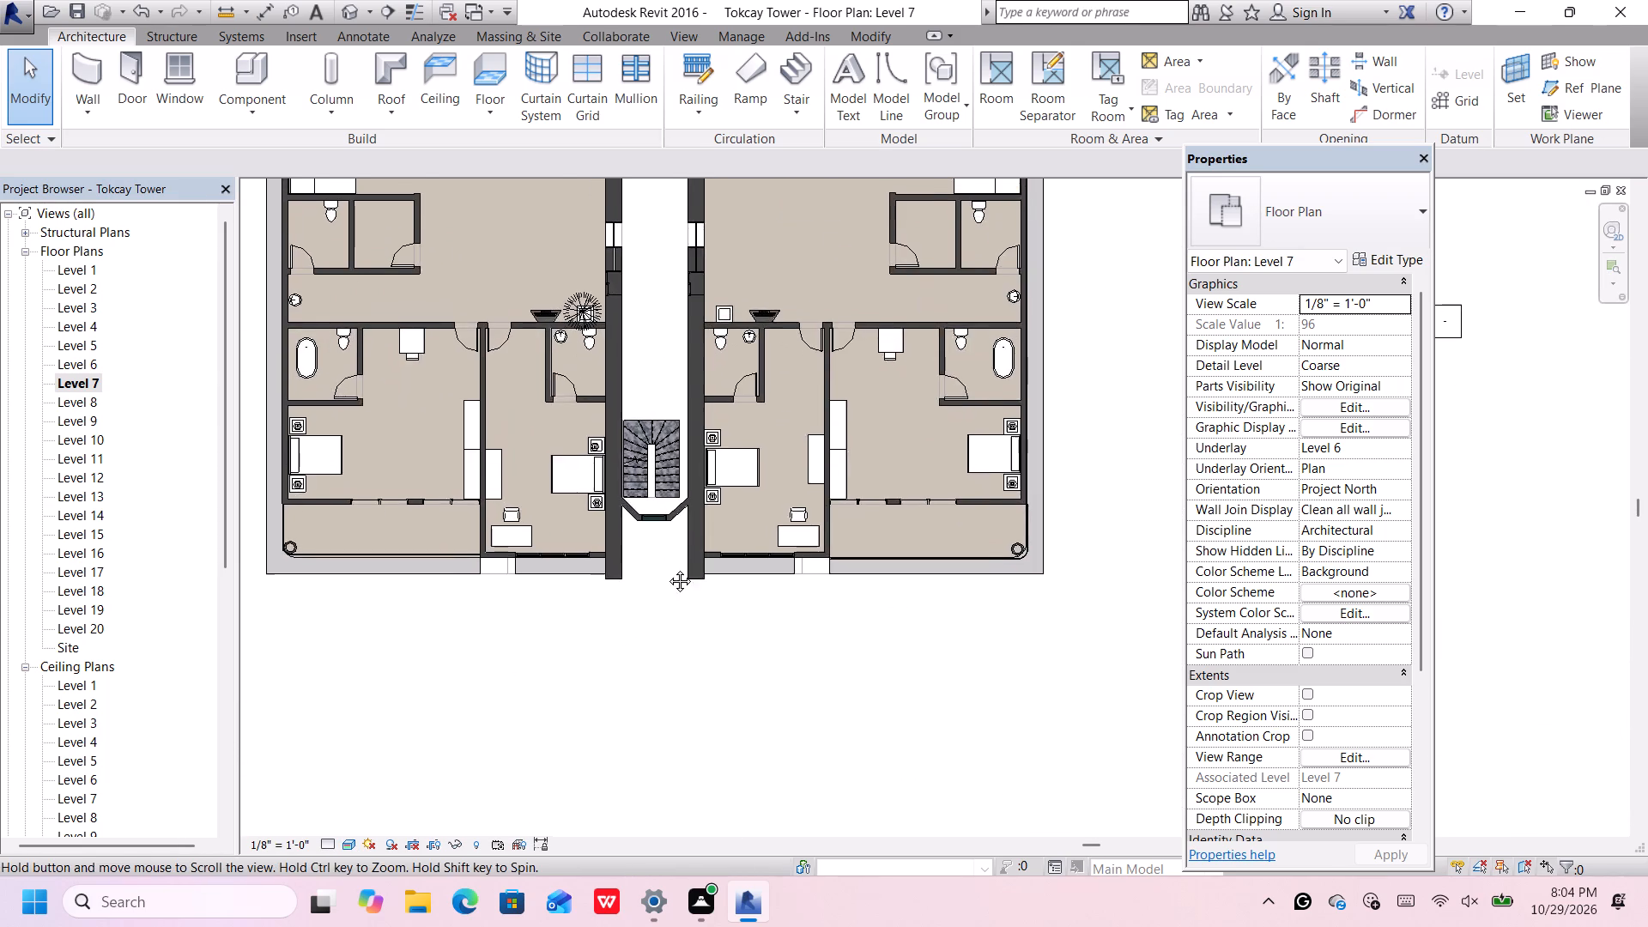
# Start a Level 7 floor and sketch a rectangular boundary along the corridor from the double door's wall to the stair's upper edge.
pyautogui.moveTo(667, 568); pyautogui.dragTo(633, 842, button='middle')
pyautogui.scroll(9, 595, 405)
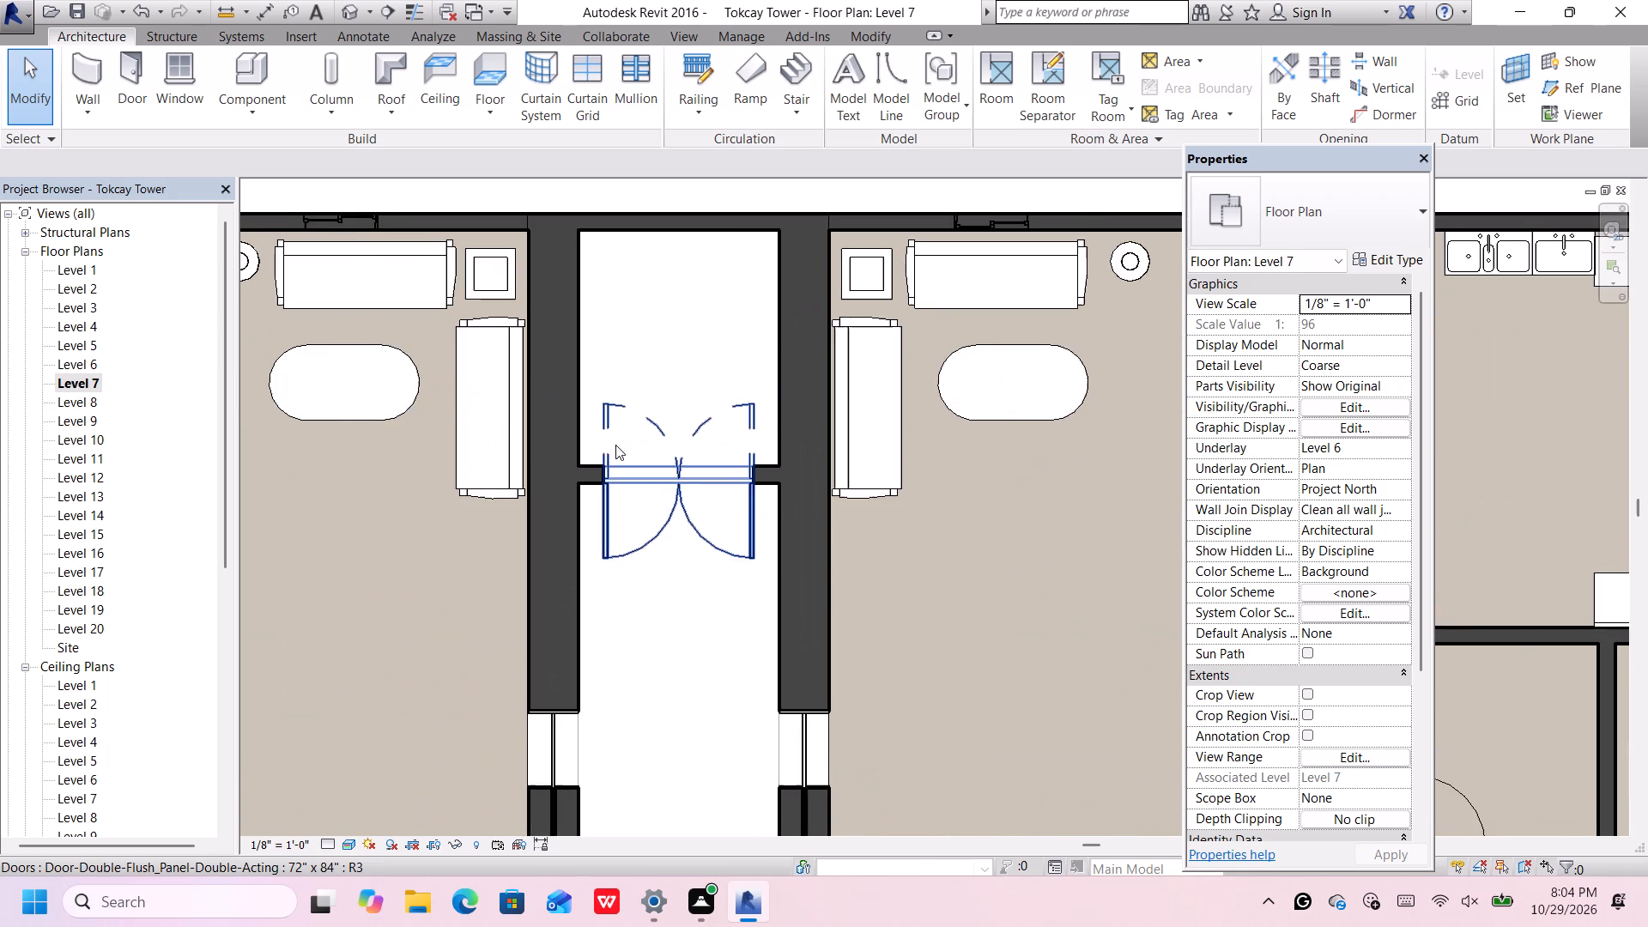
pyautogui.scroll(1, 730, 385)
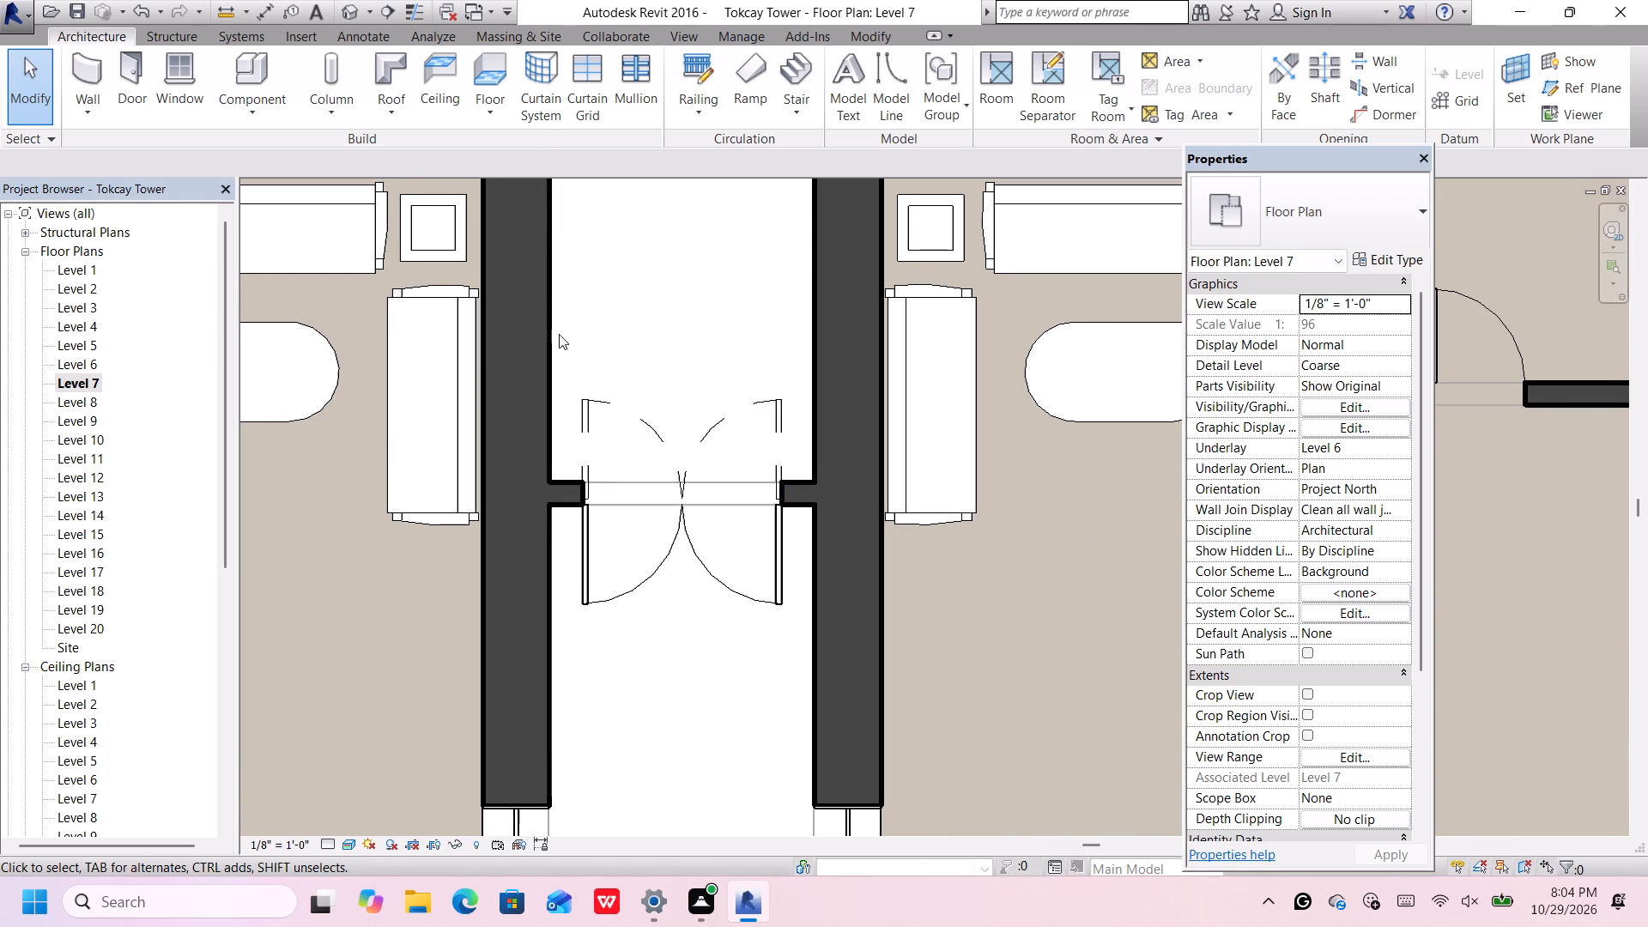
pyautogui.click(492, 76)
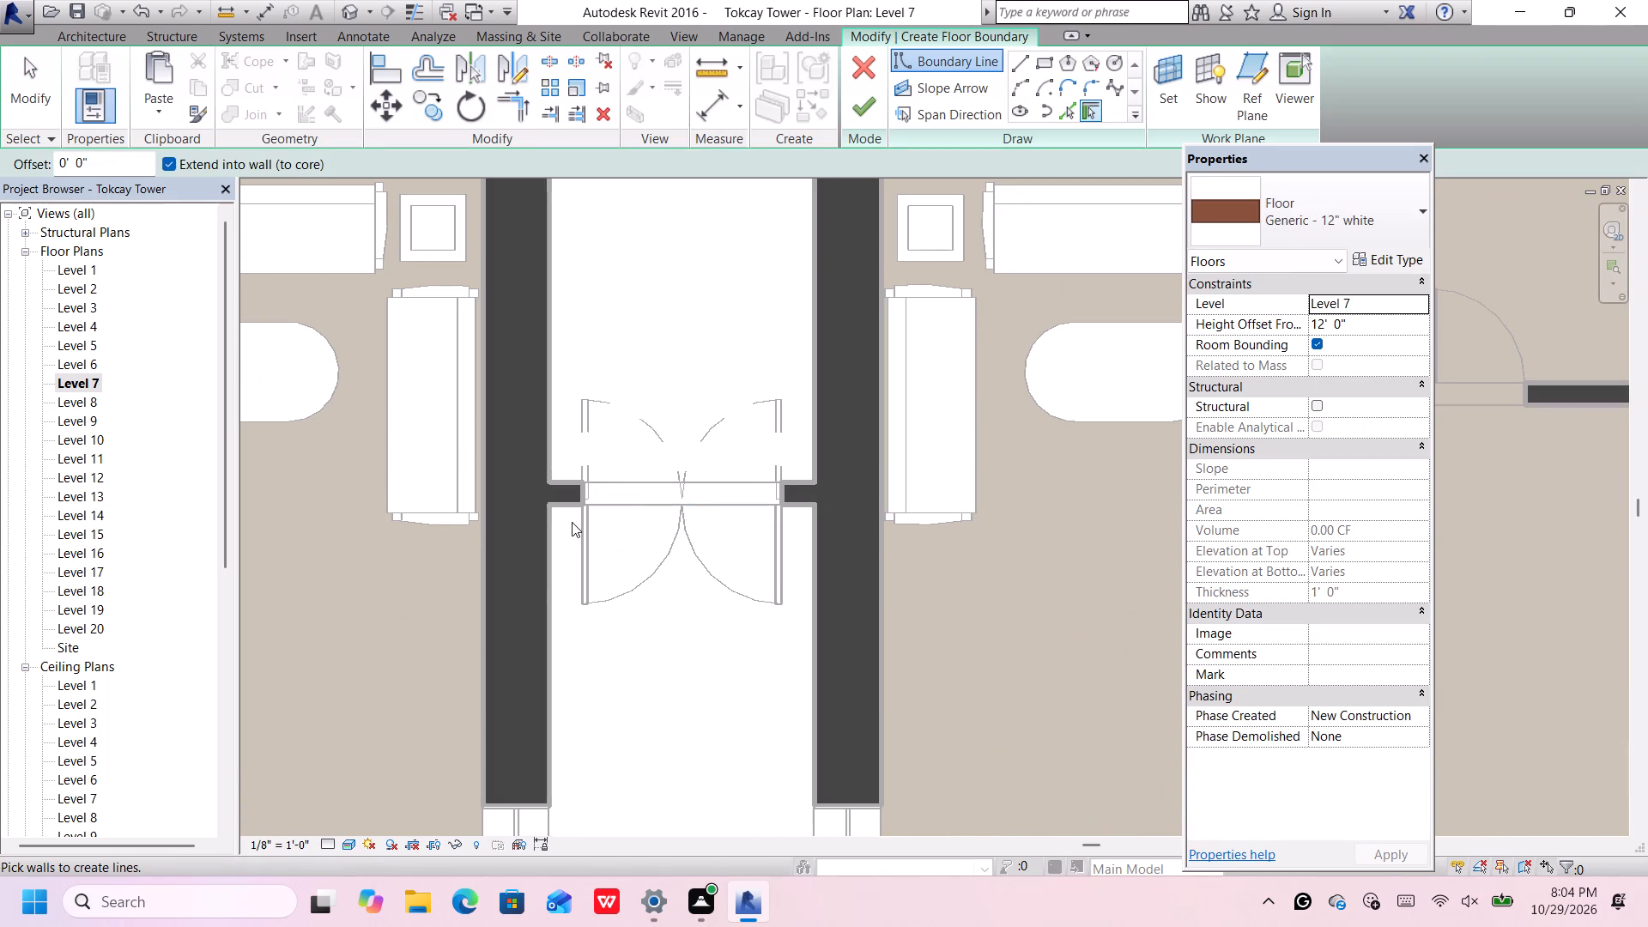
pyautogui.click(1044, 66)
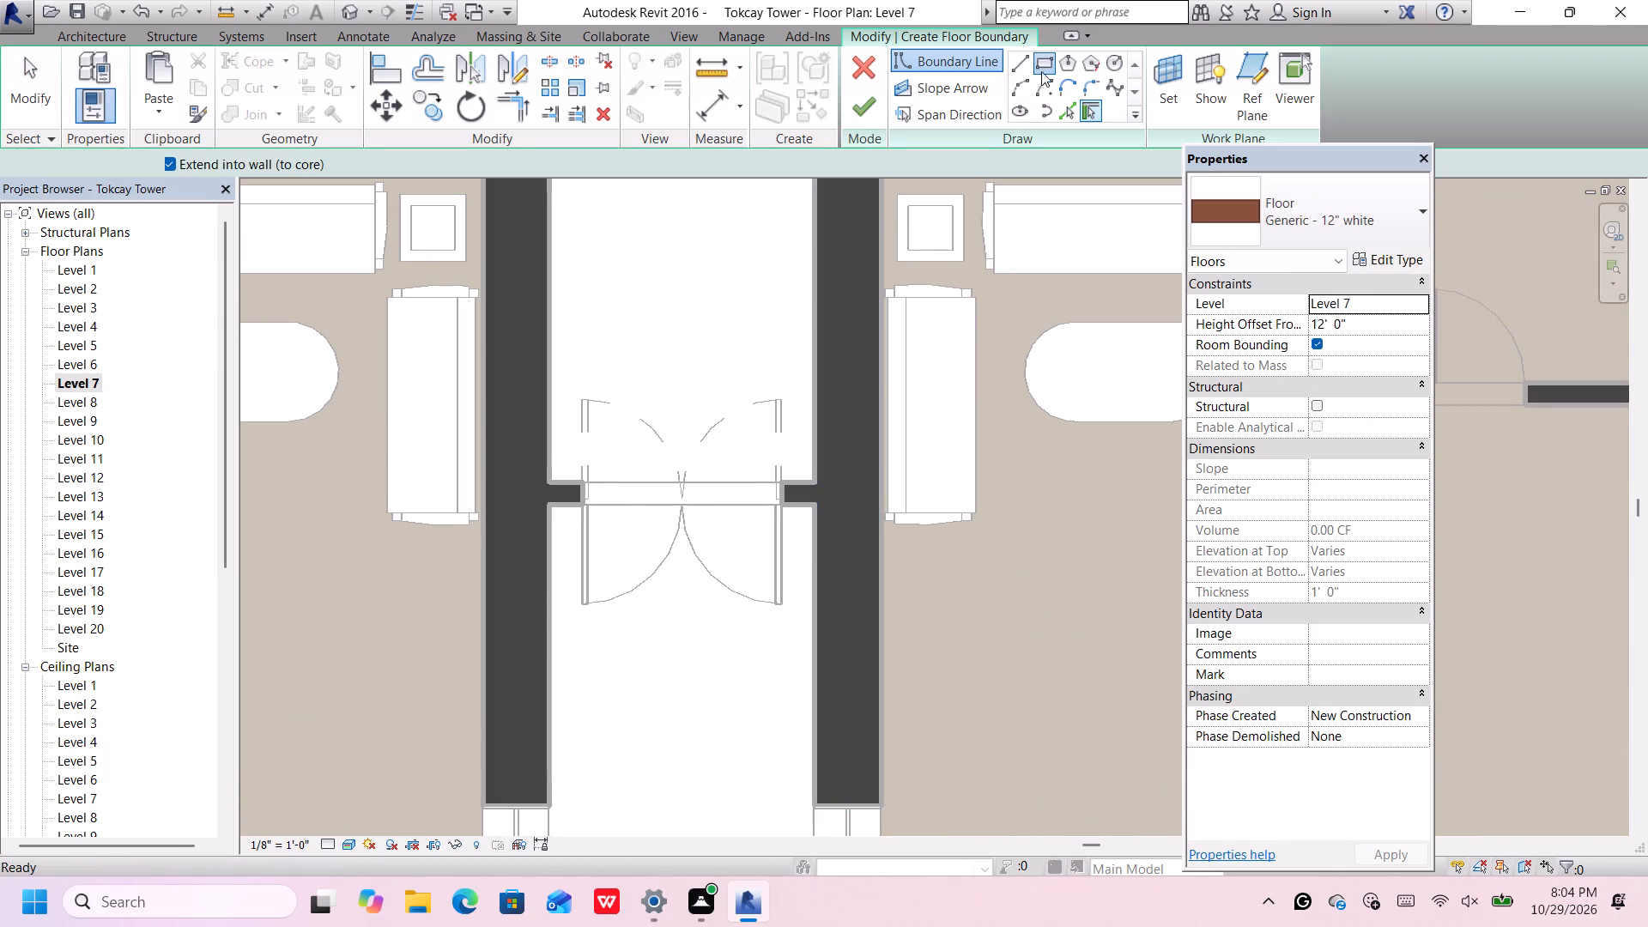
pyautogui.scroll(3, 570, 534)
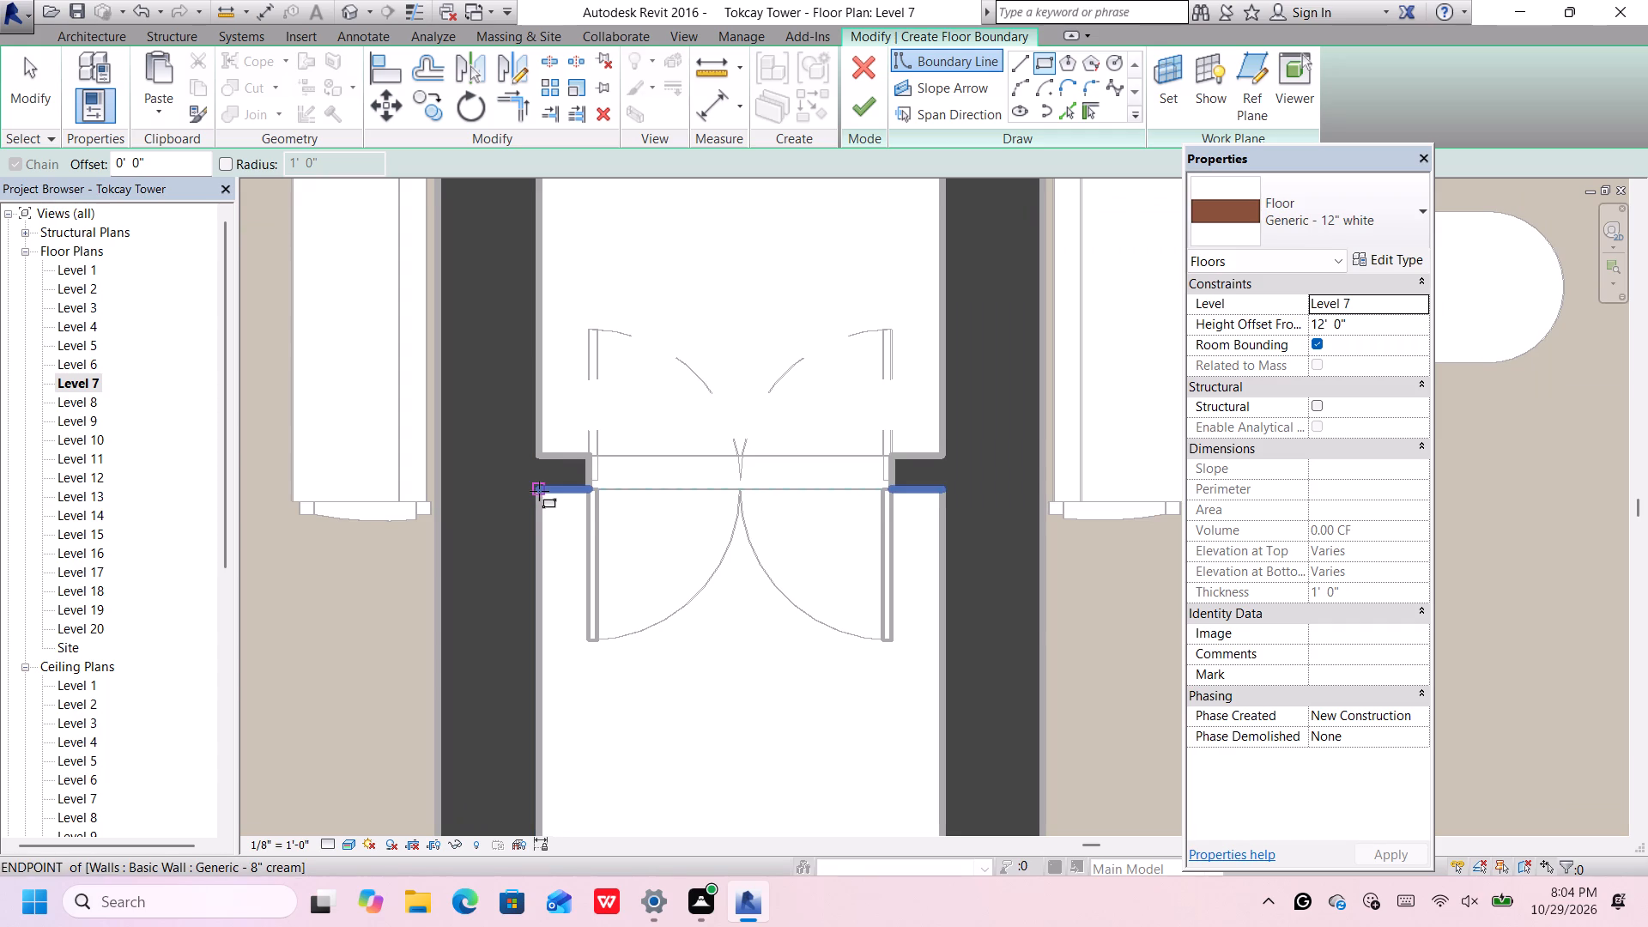
pyautogui.click(539, 491)
pyautogui.scroll(-20, 539, 491)
pyautogui.scroll(2, 579, 604)
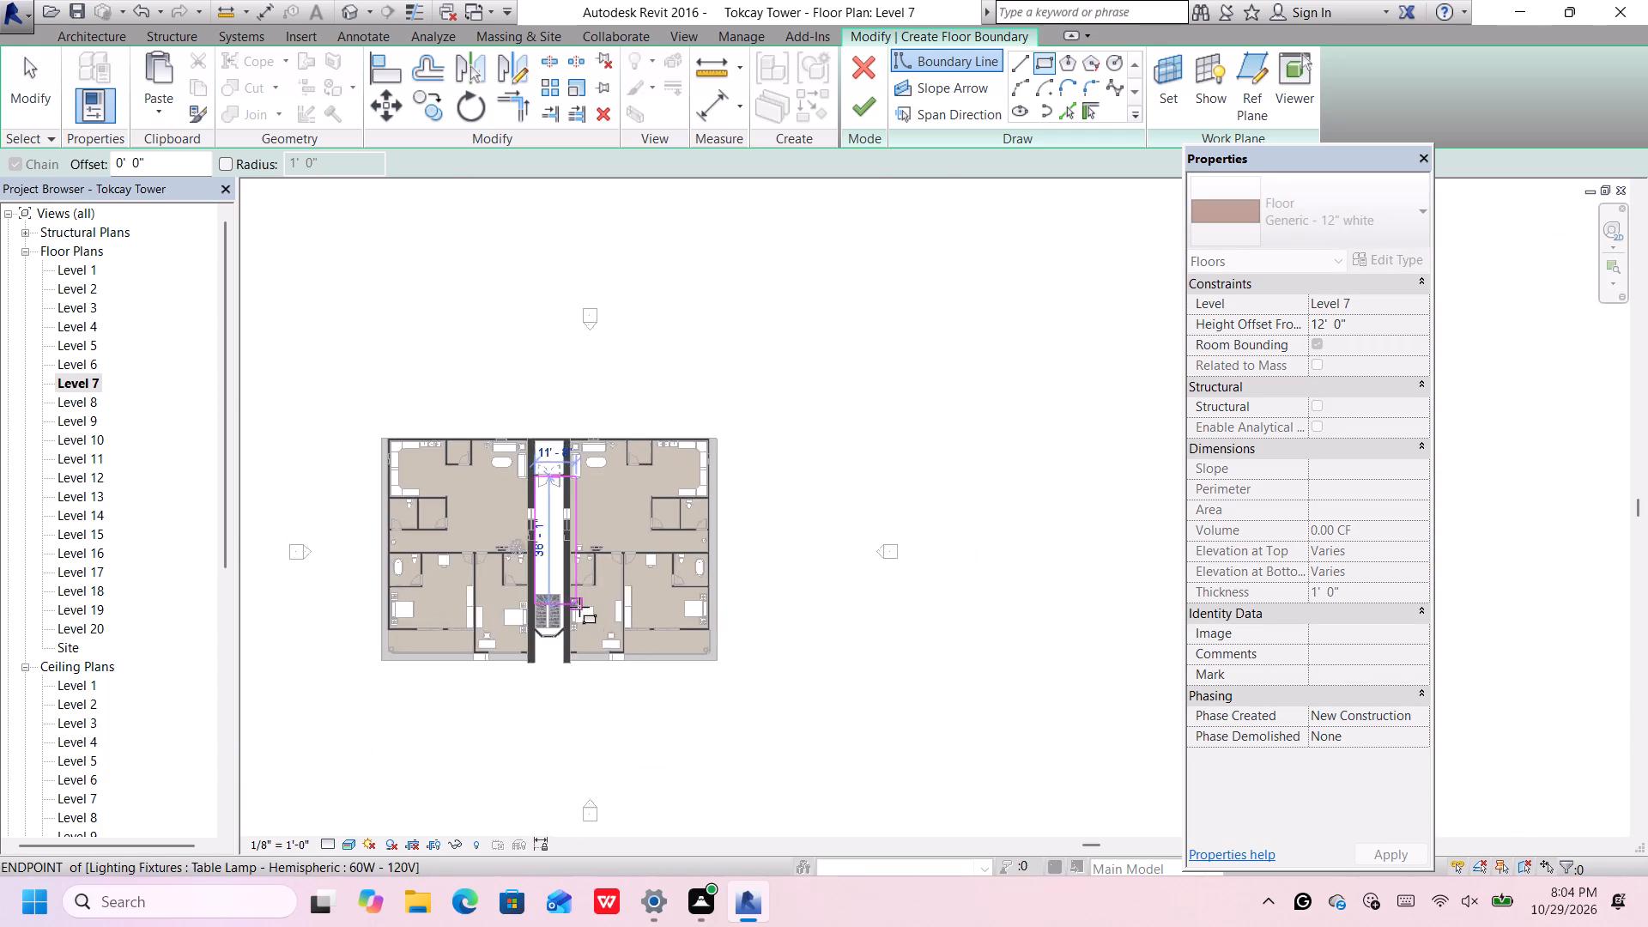
pyautogui.scroll(13, 579, 607)
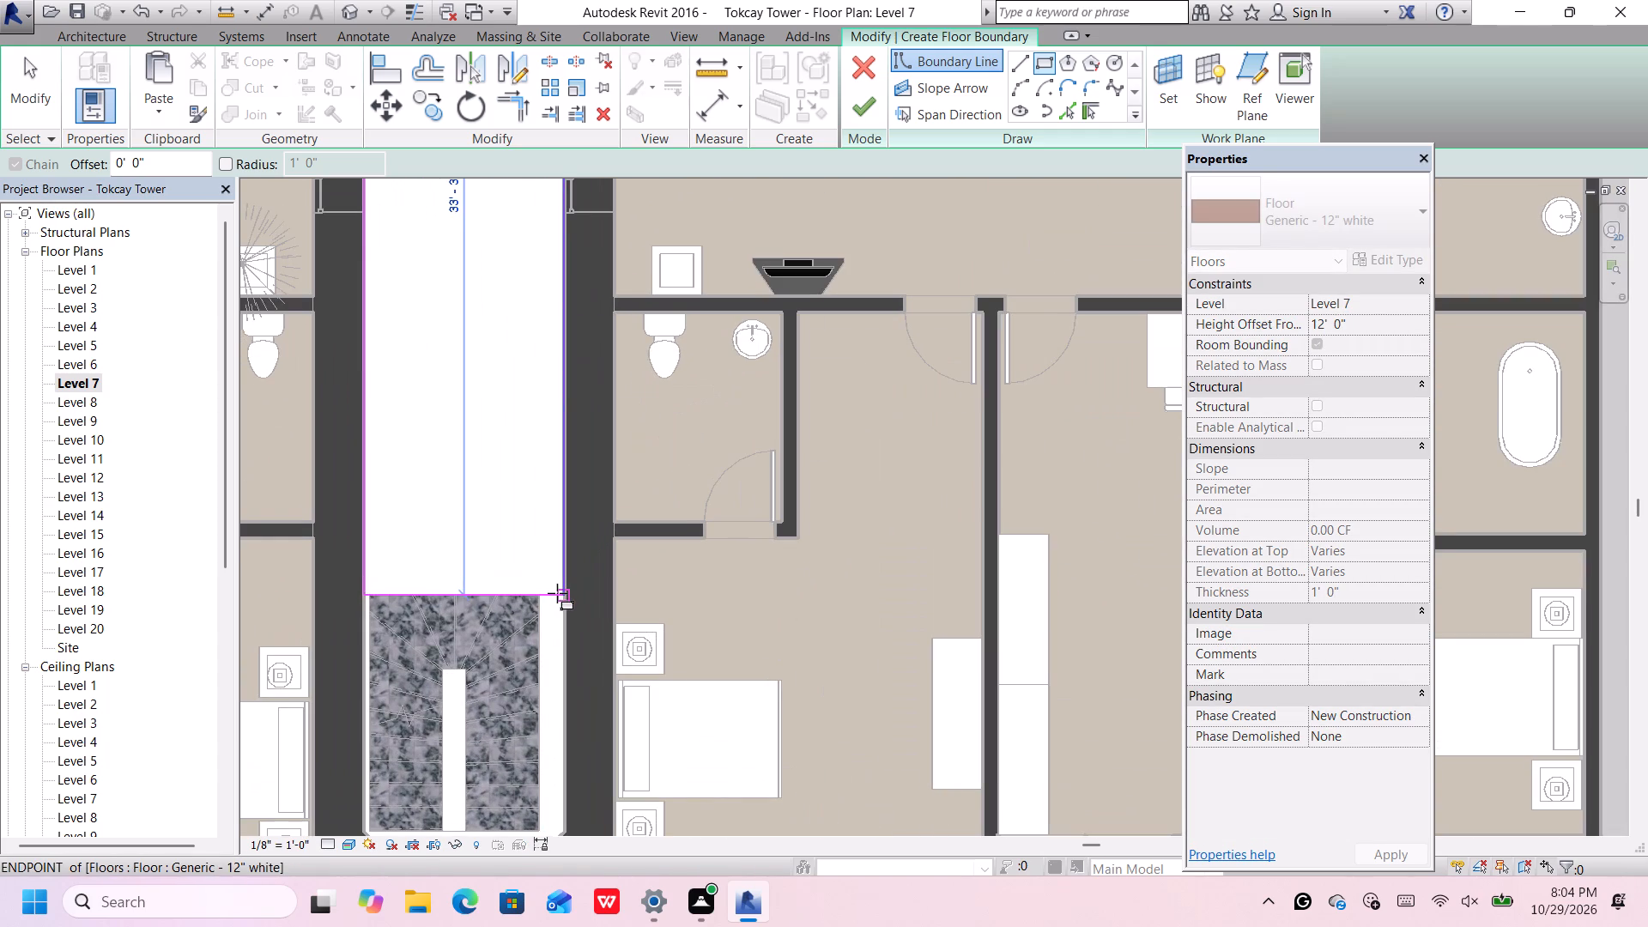
pyautogui.scroll(3, 557, 593)
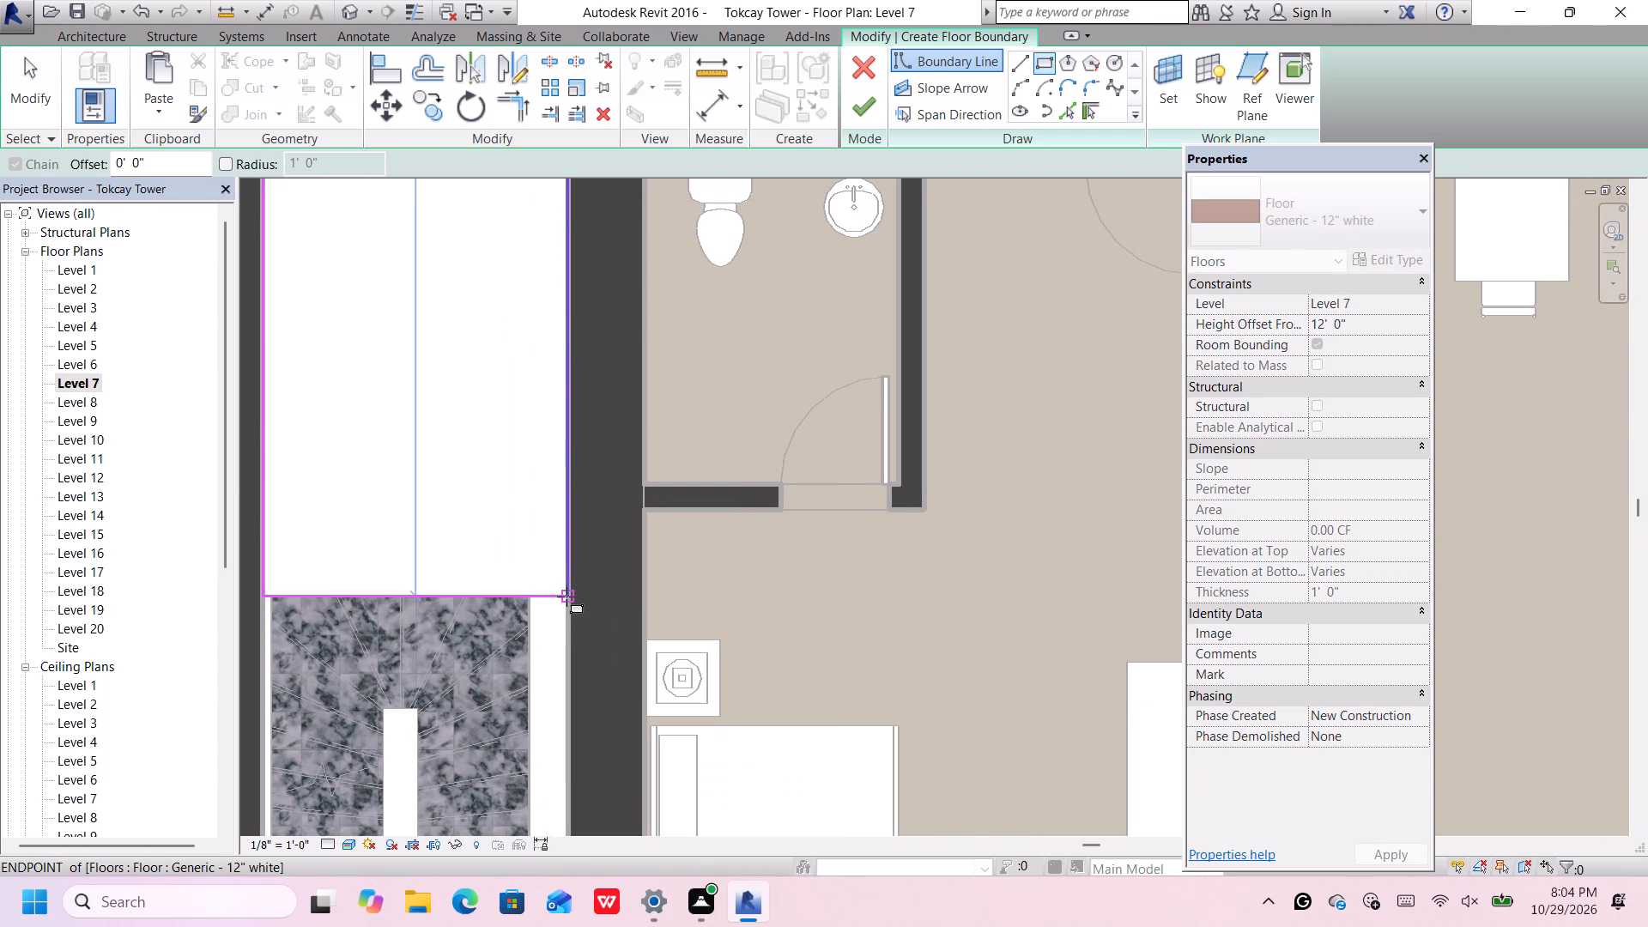
pyautogui.click(566, 597)
# Draw boundary lines from the rectangle's lower right corner down the shaft wall and along the window bay's right angled wall.
pyautogui.scroll(-10, 566, 596)
pyautogui.moveTo(561, 625); pyautogui.dragTo(577, 605, button='middle')
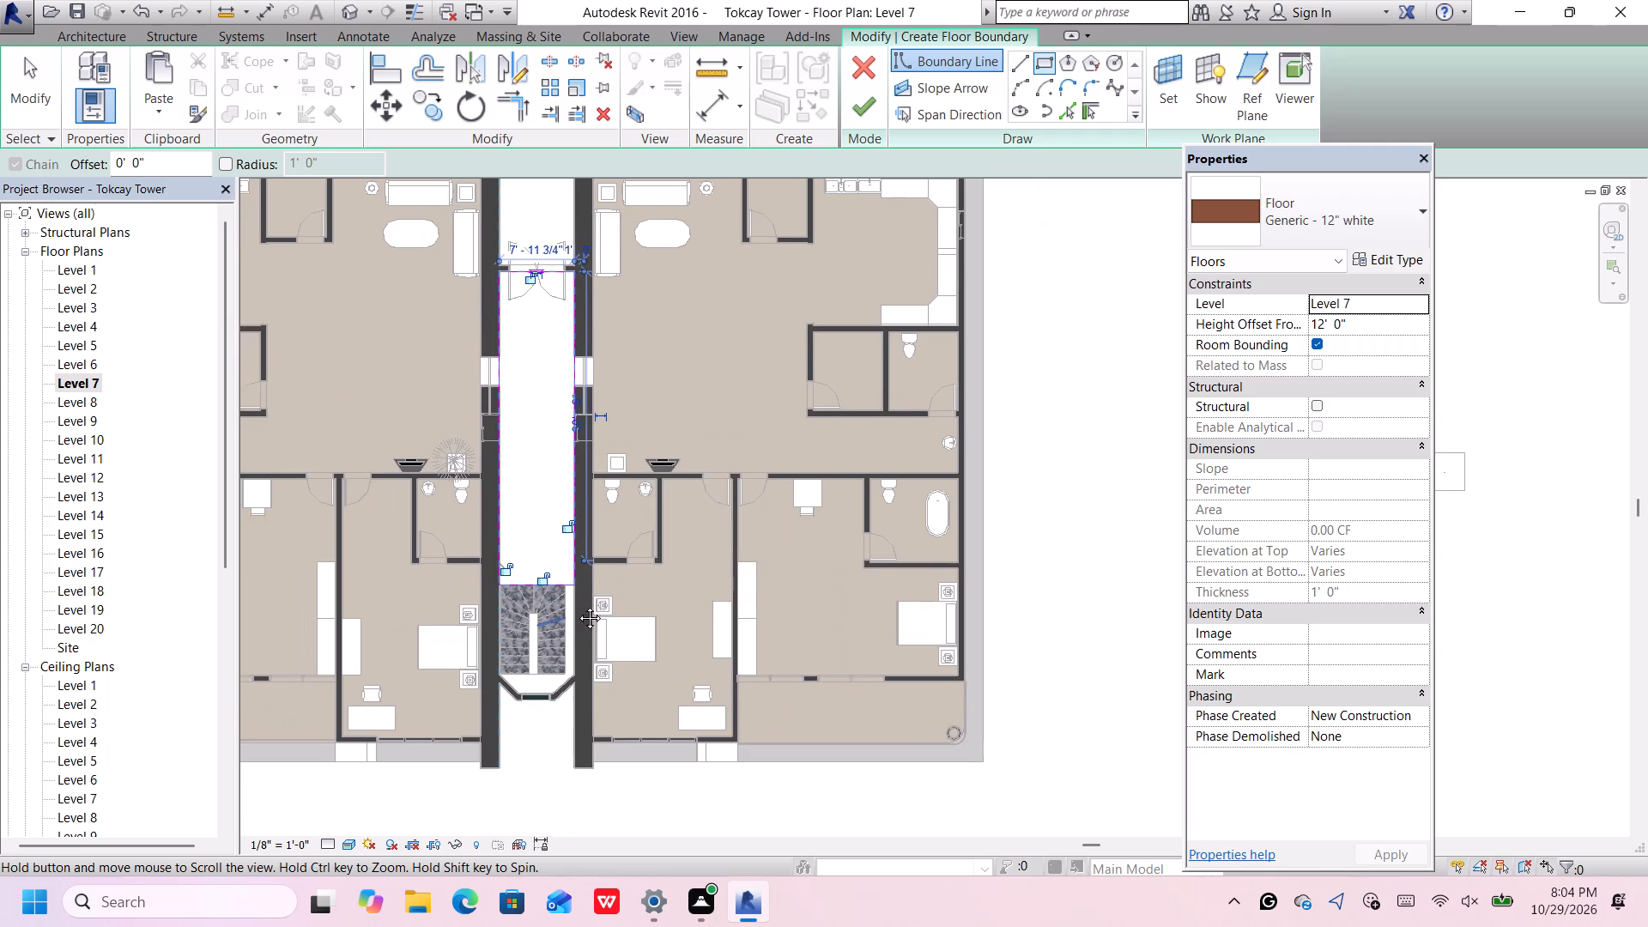
pyautogui.moveTo(577, 605); pyautogui.dragTo(658, 512, button='middle')
pyautogui.scroll(9, 657, 515)
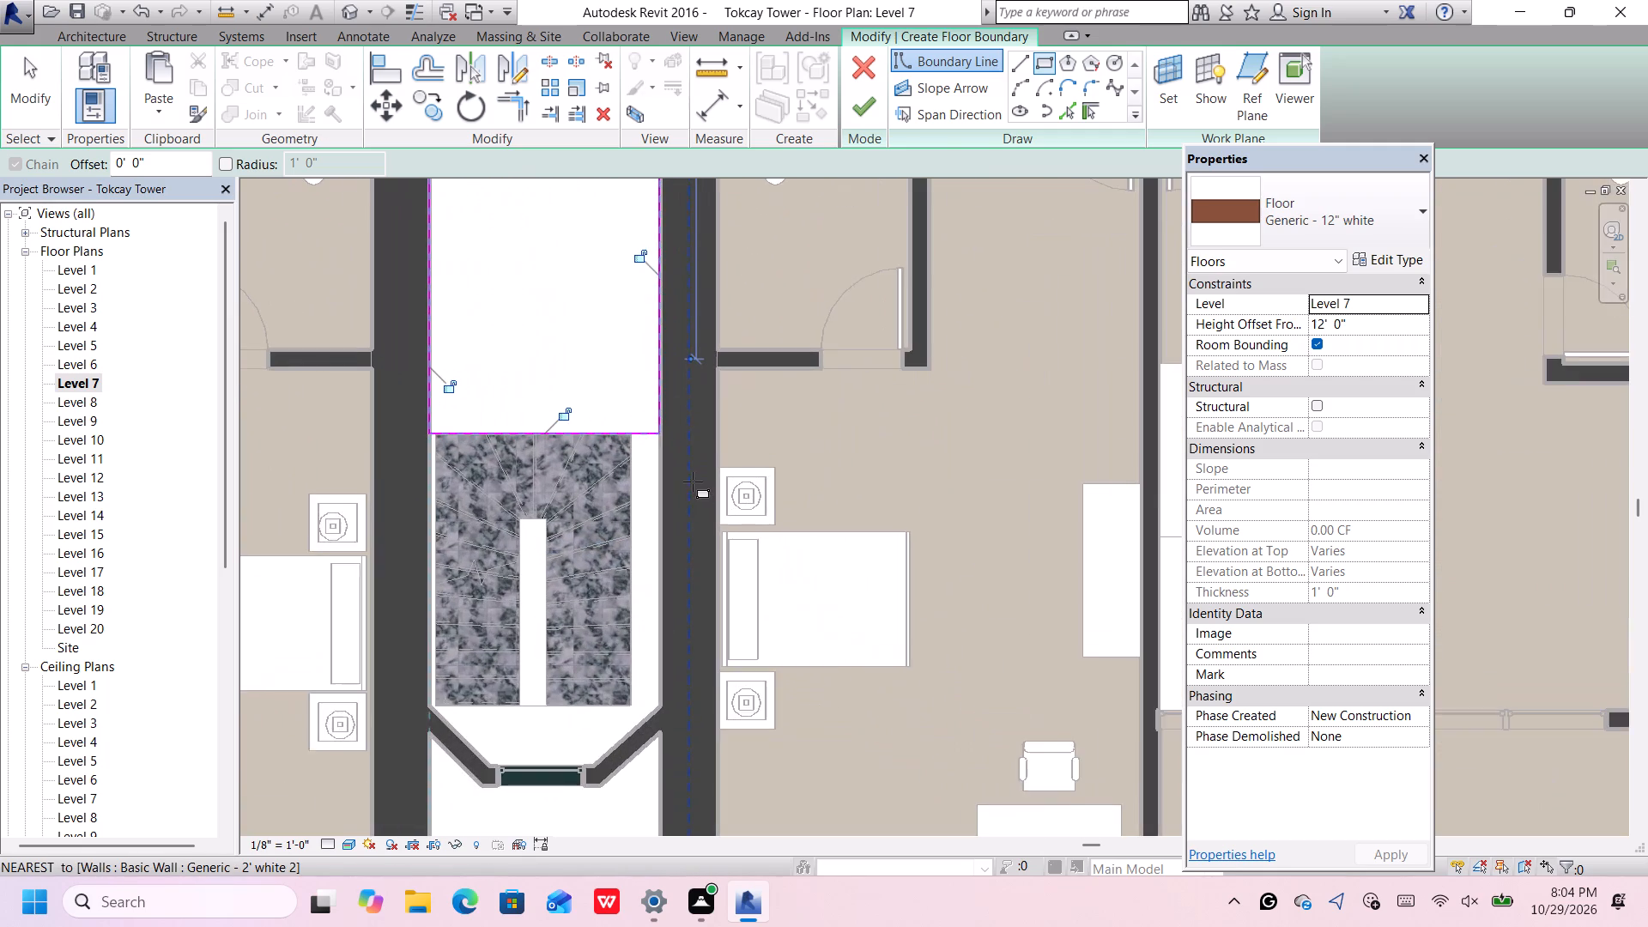
pyautogui.click(1022, 58)
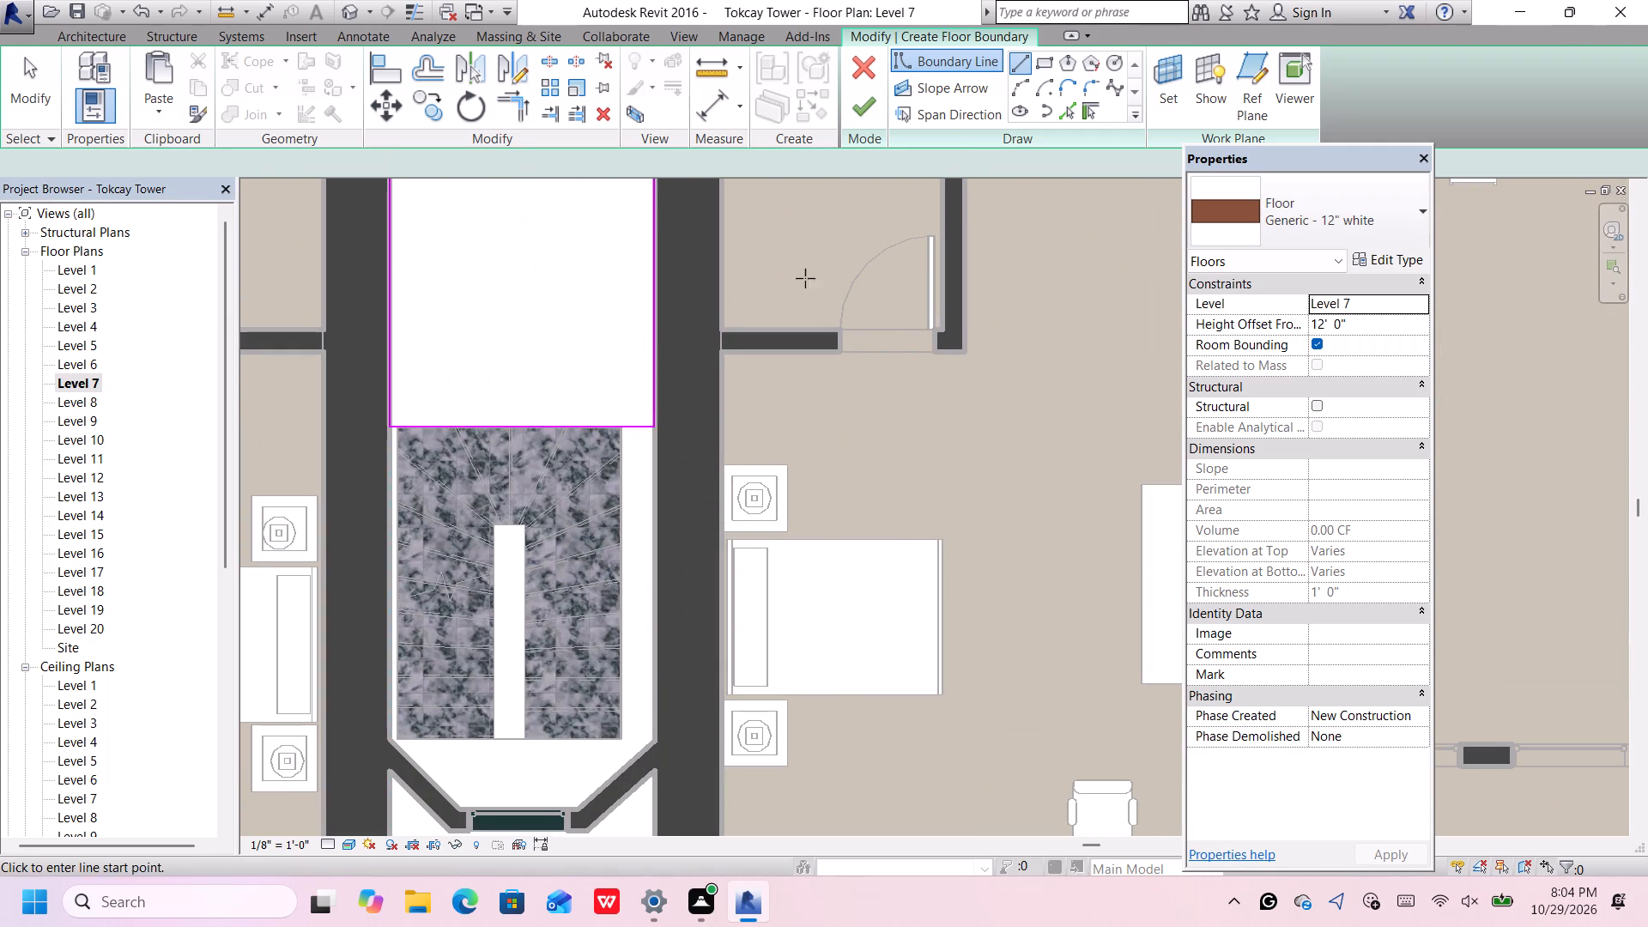
pyautogui.scroll(5, 632, 439)
pyautogui.click(656, 422)
pyautogui.scroll(-4, 656, 422)
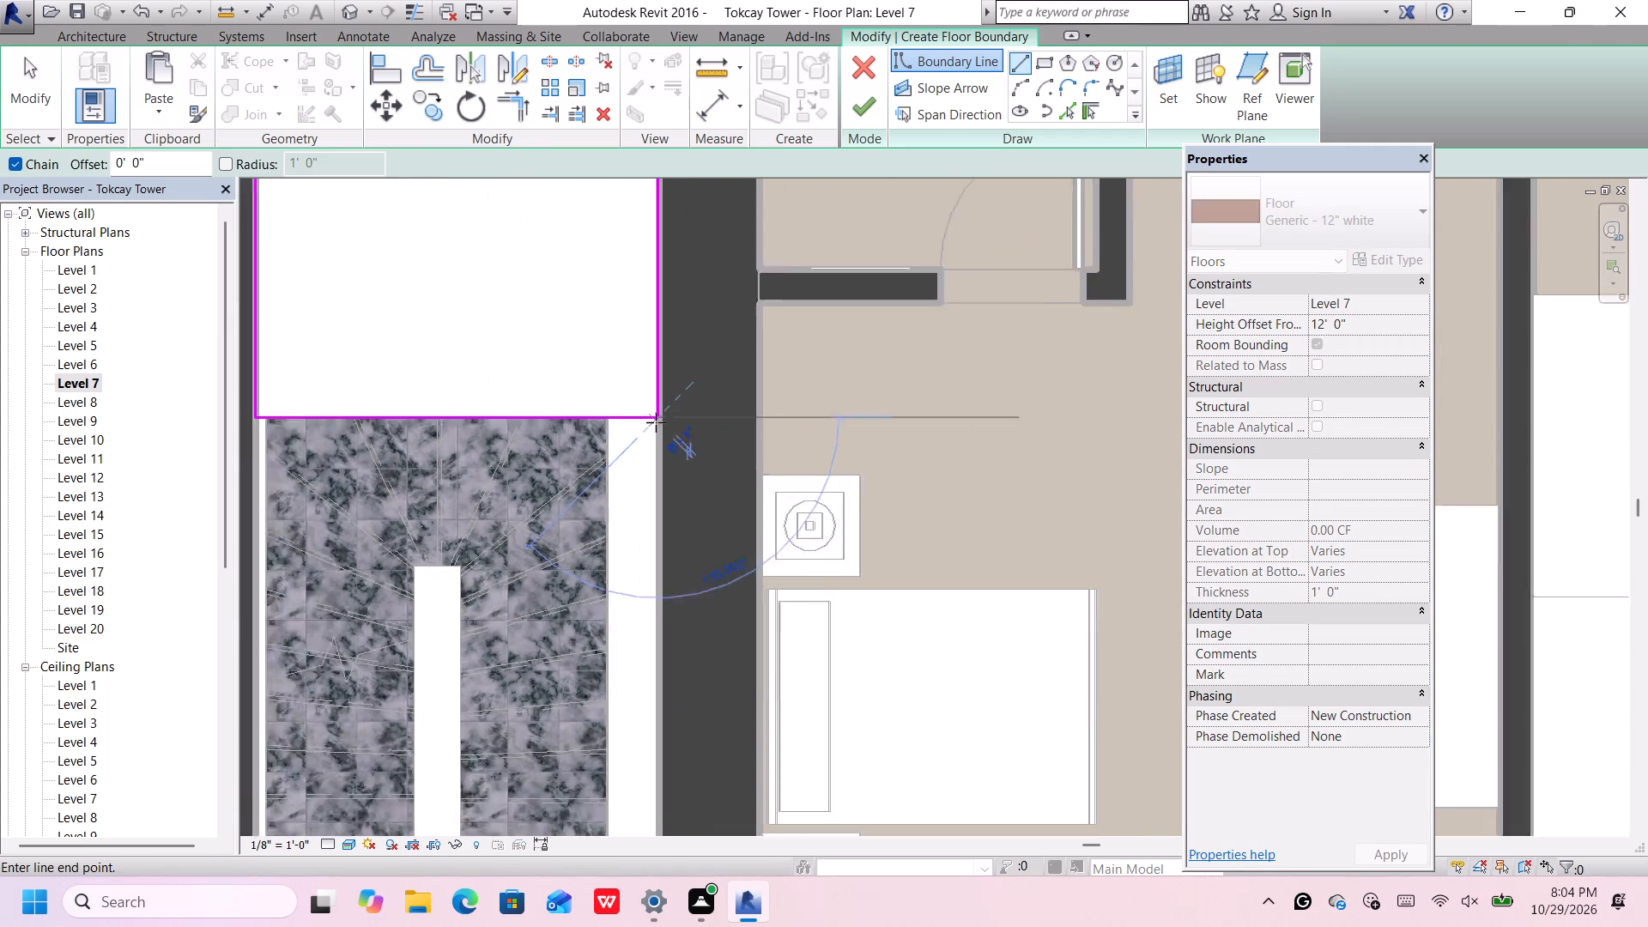
pyautogui.scroll(-3, 656, 422)
pyautogui.scroll(6, 645, 647)
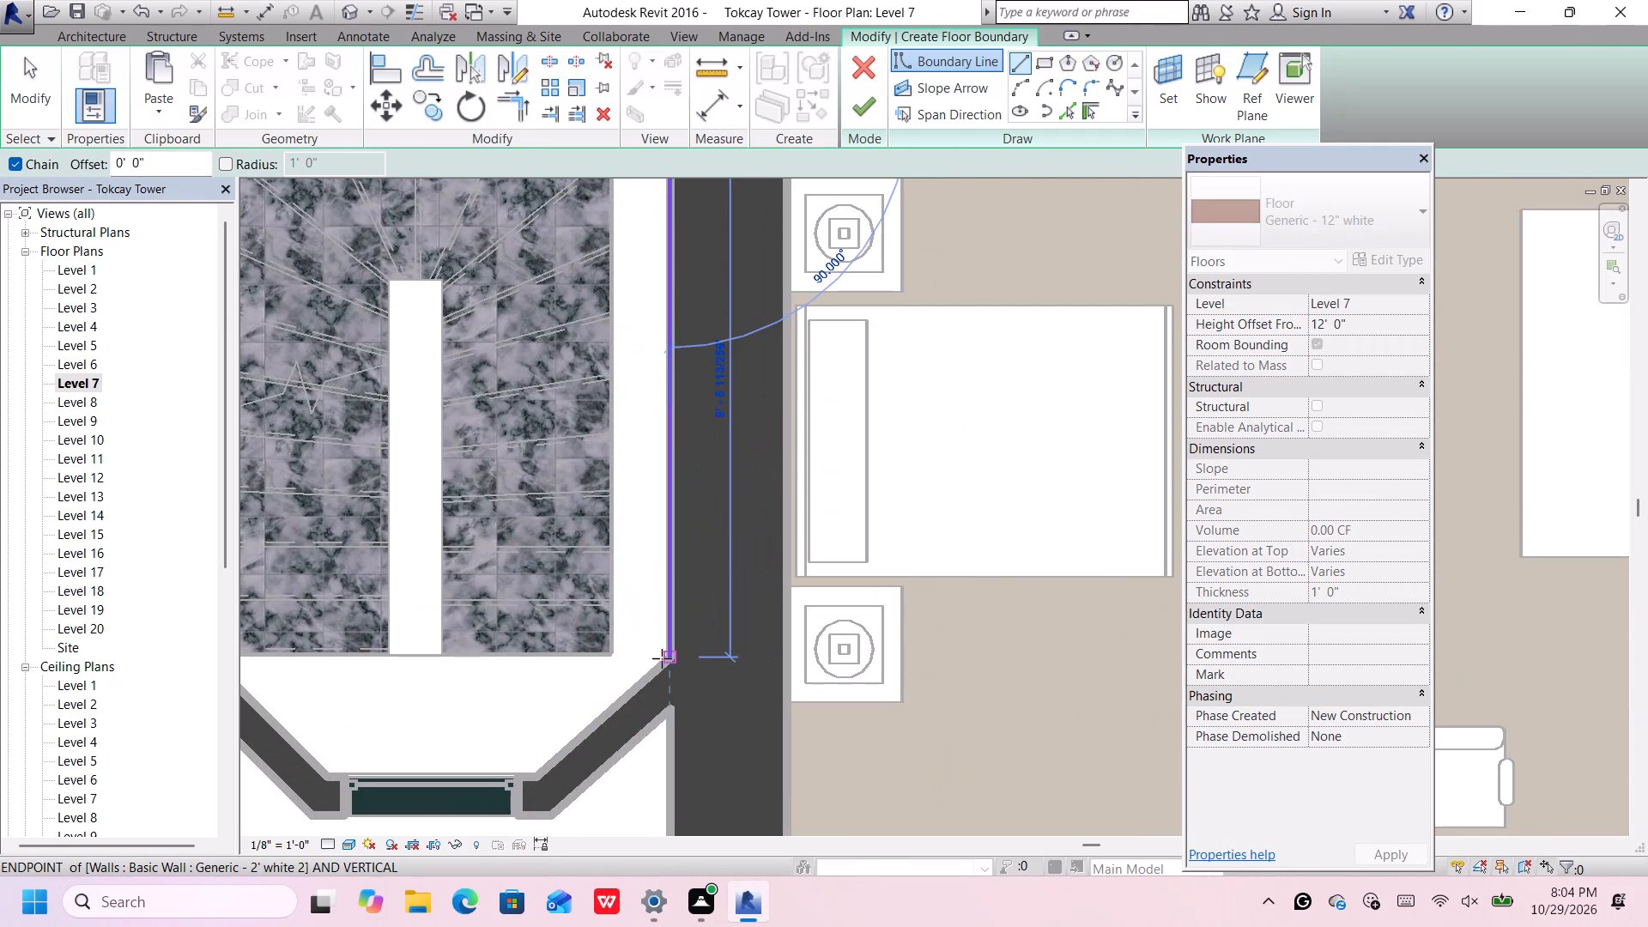
pyautogui.click(664, 658)
pyautogui.scroll(-6, 664, 658)
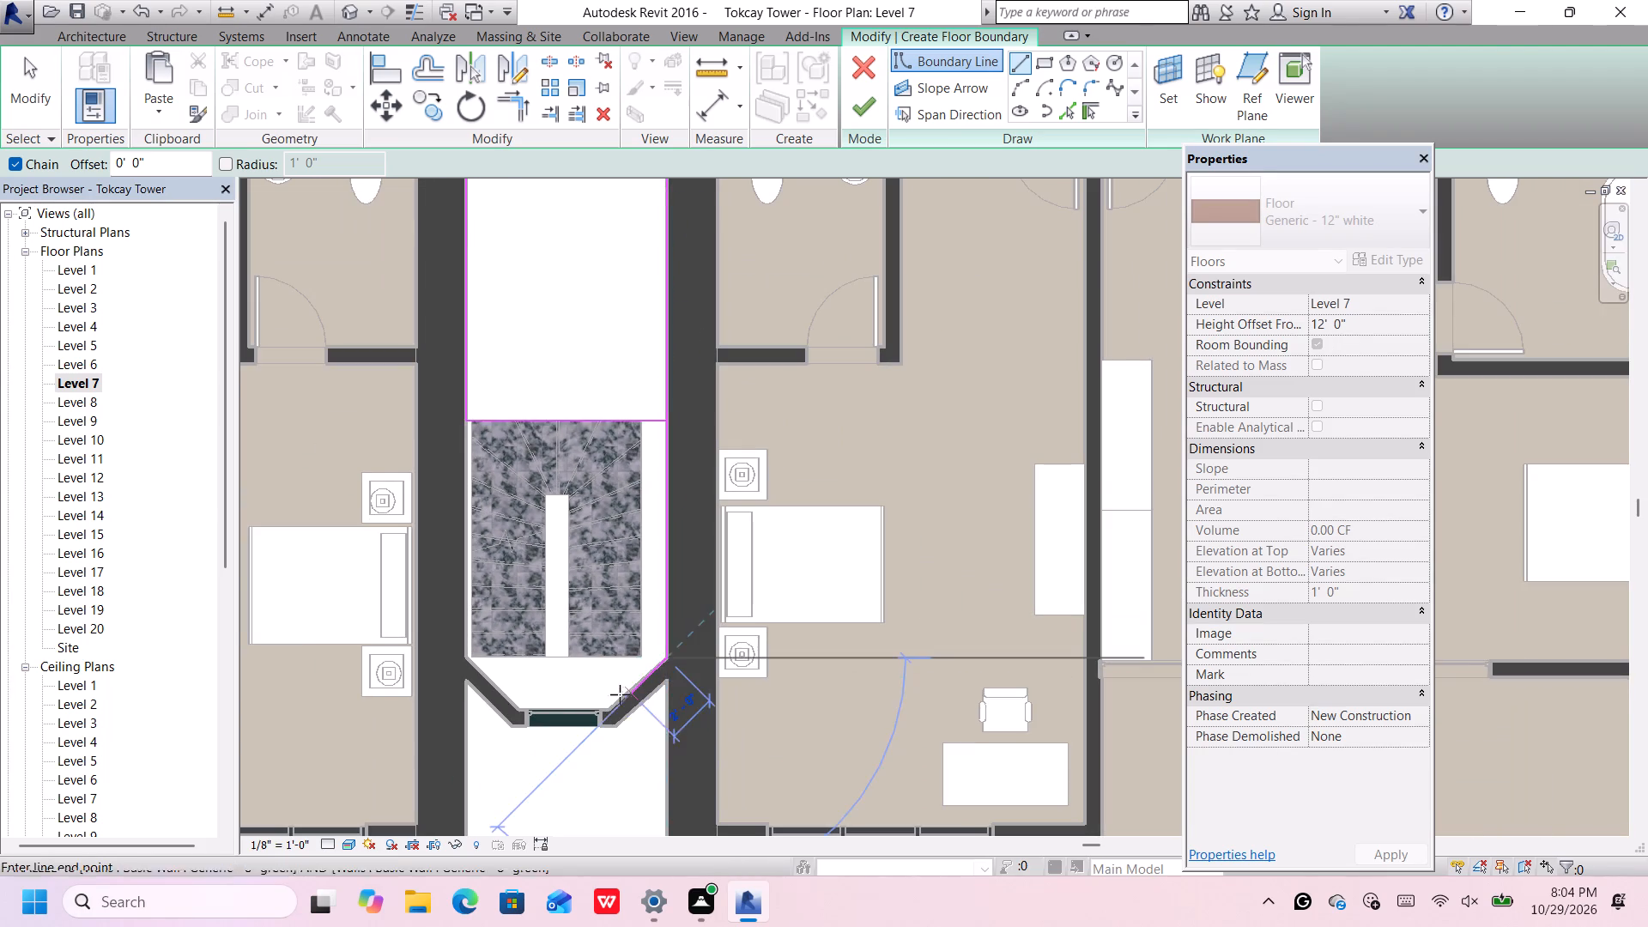
pyautogui.scroll(9, 603, 717)
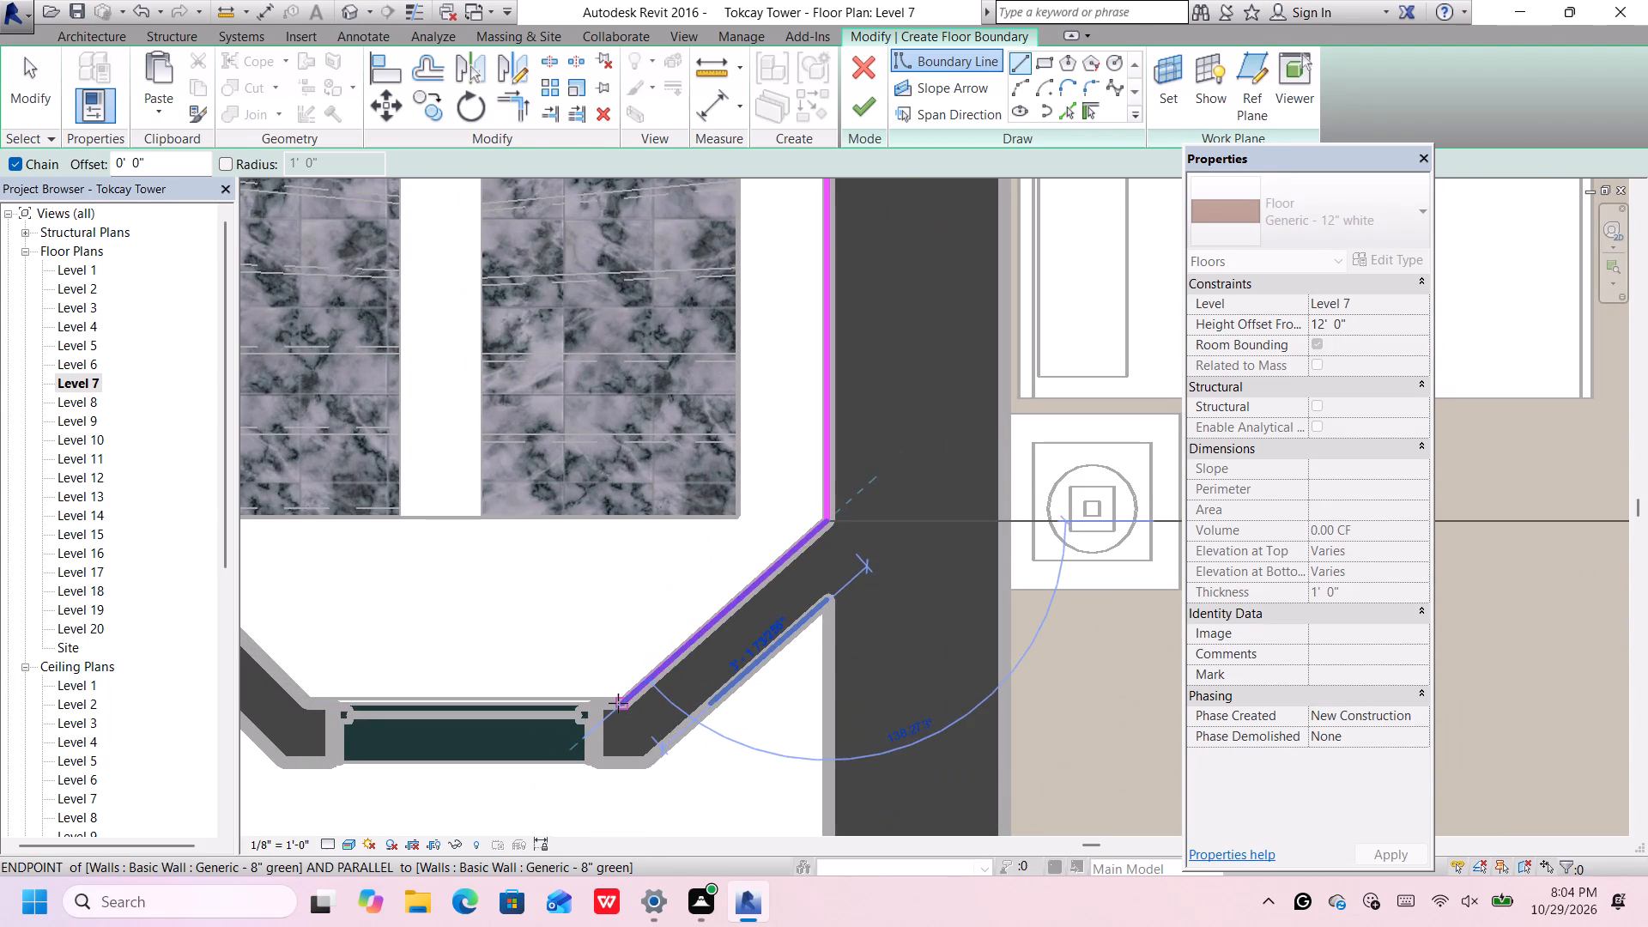
pyautogui.click(622, 700)
# Continue the boundary about 3'-7" along the window, up the left angled wall and along the shaft wall to the corridor rectangle's corner.
pyautogui.scroll(-6, 622, 700)
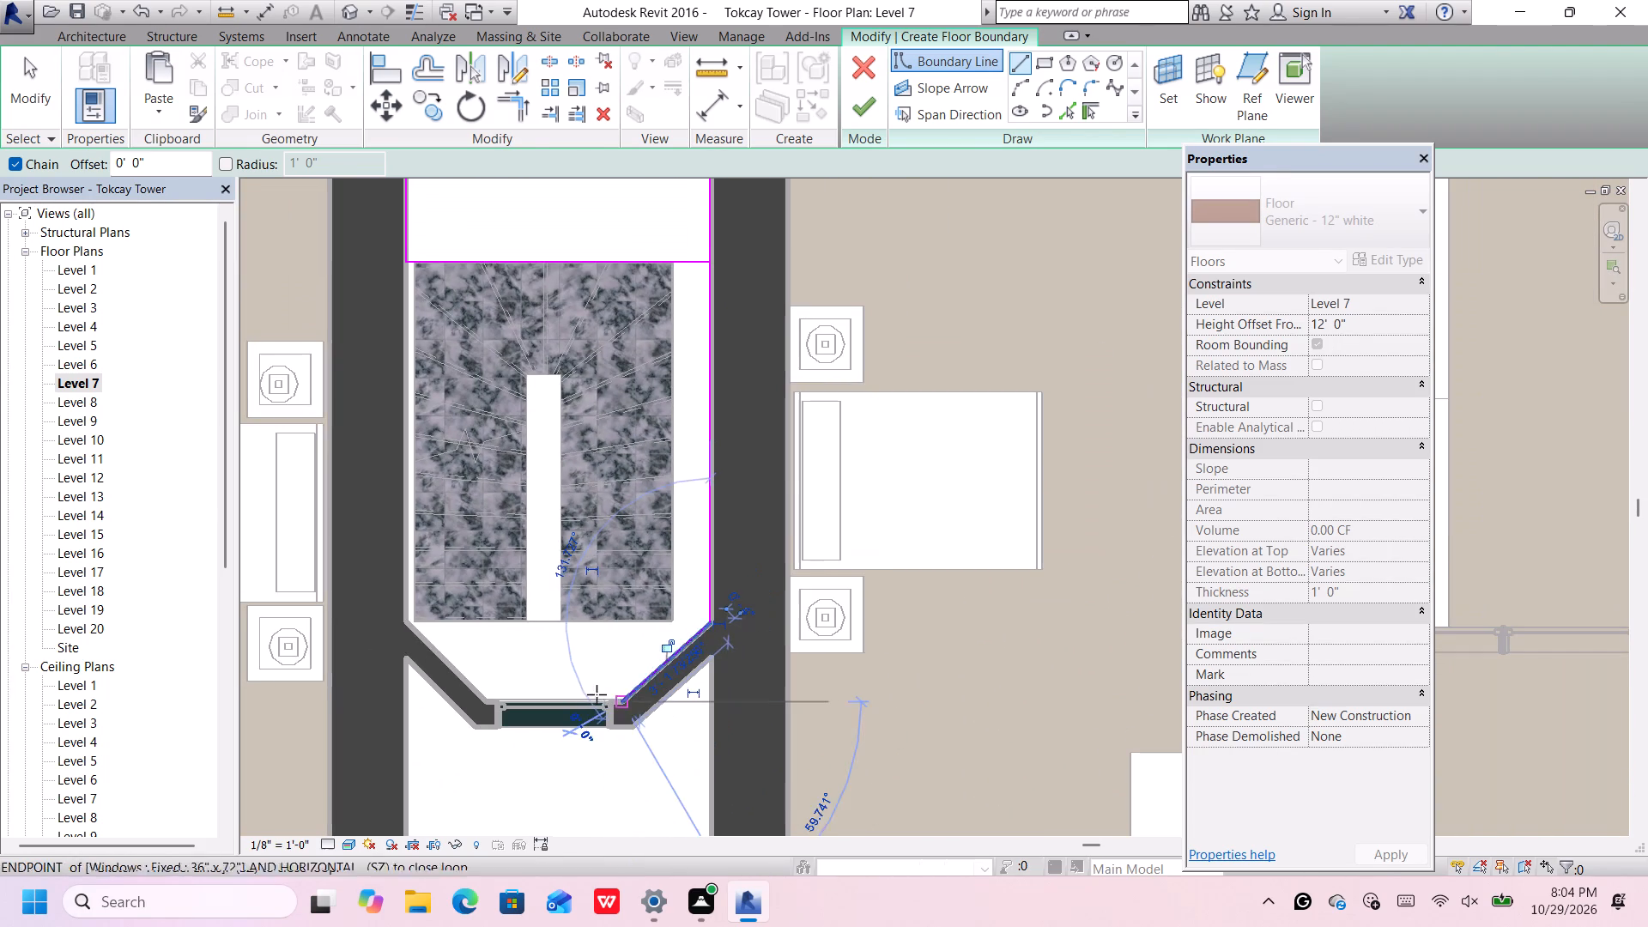
pyautogui.scroll(5, 494, 697)
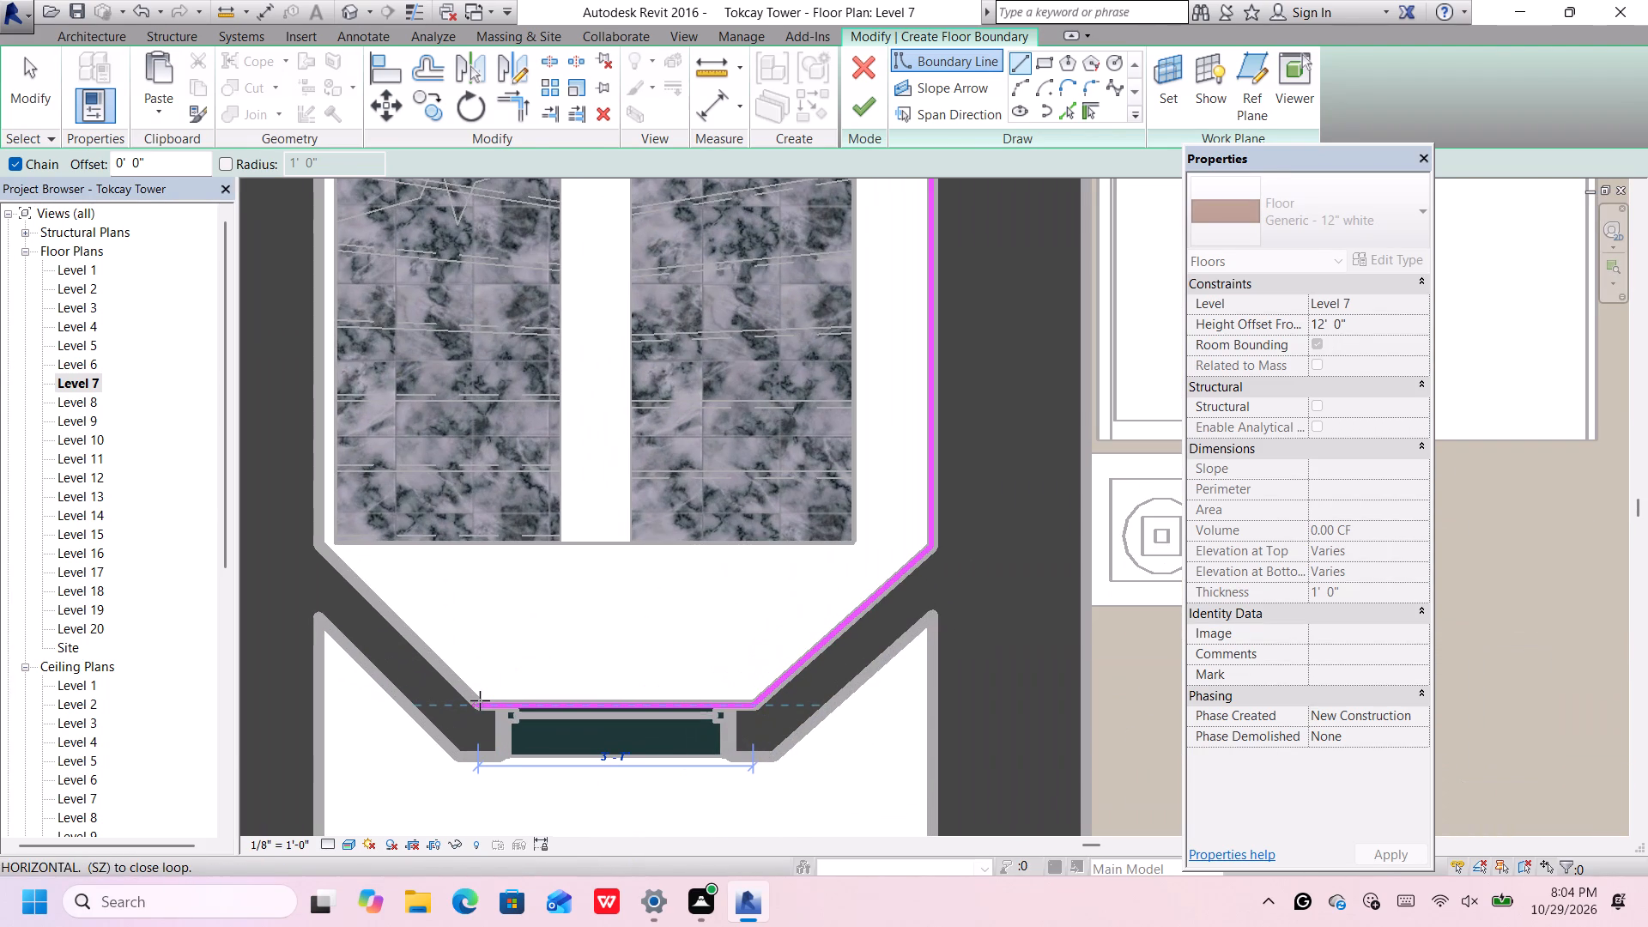
pyautogui.click(480, 701)
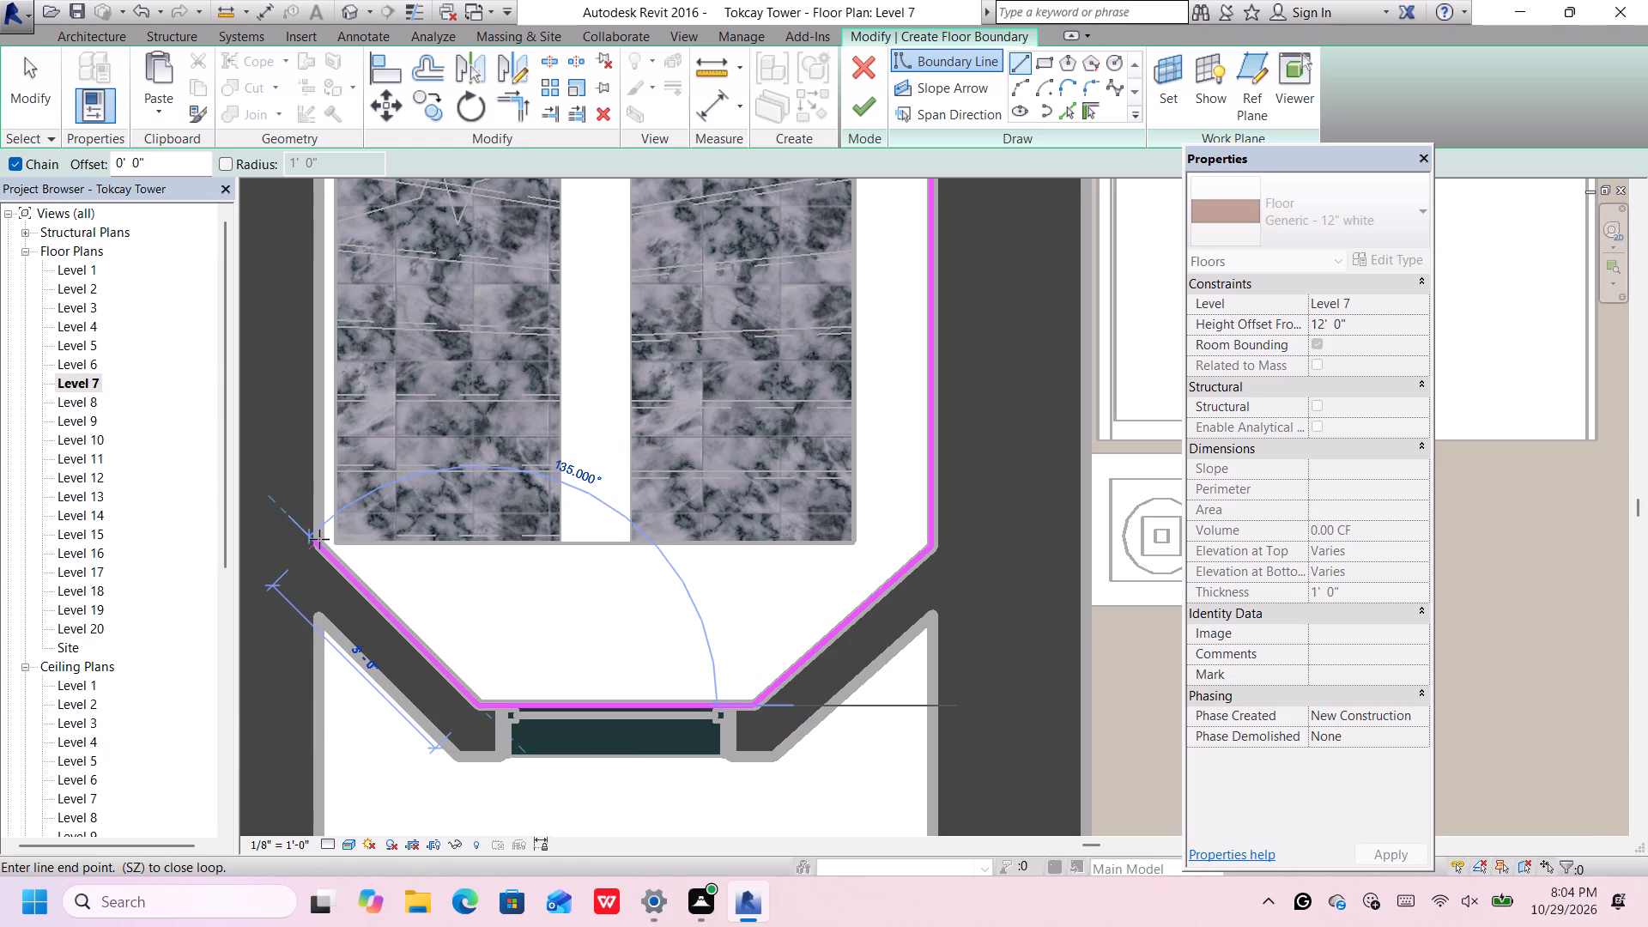
pyautogui.click(320, 539)
pyautogui.scroll(-6, 327, 540)
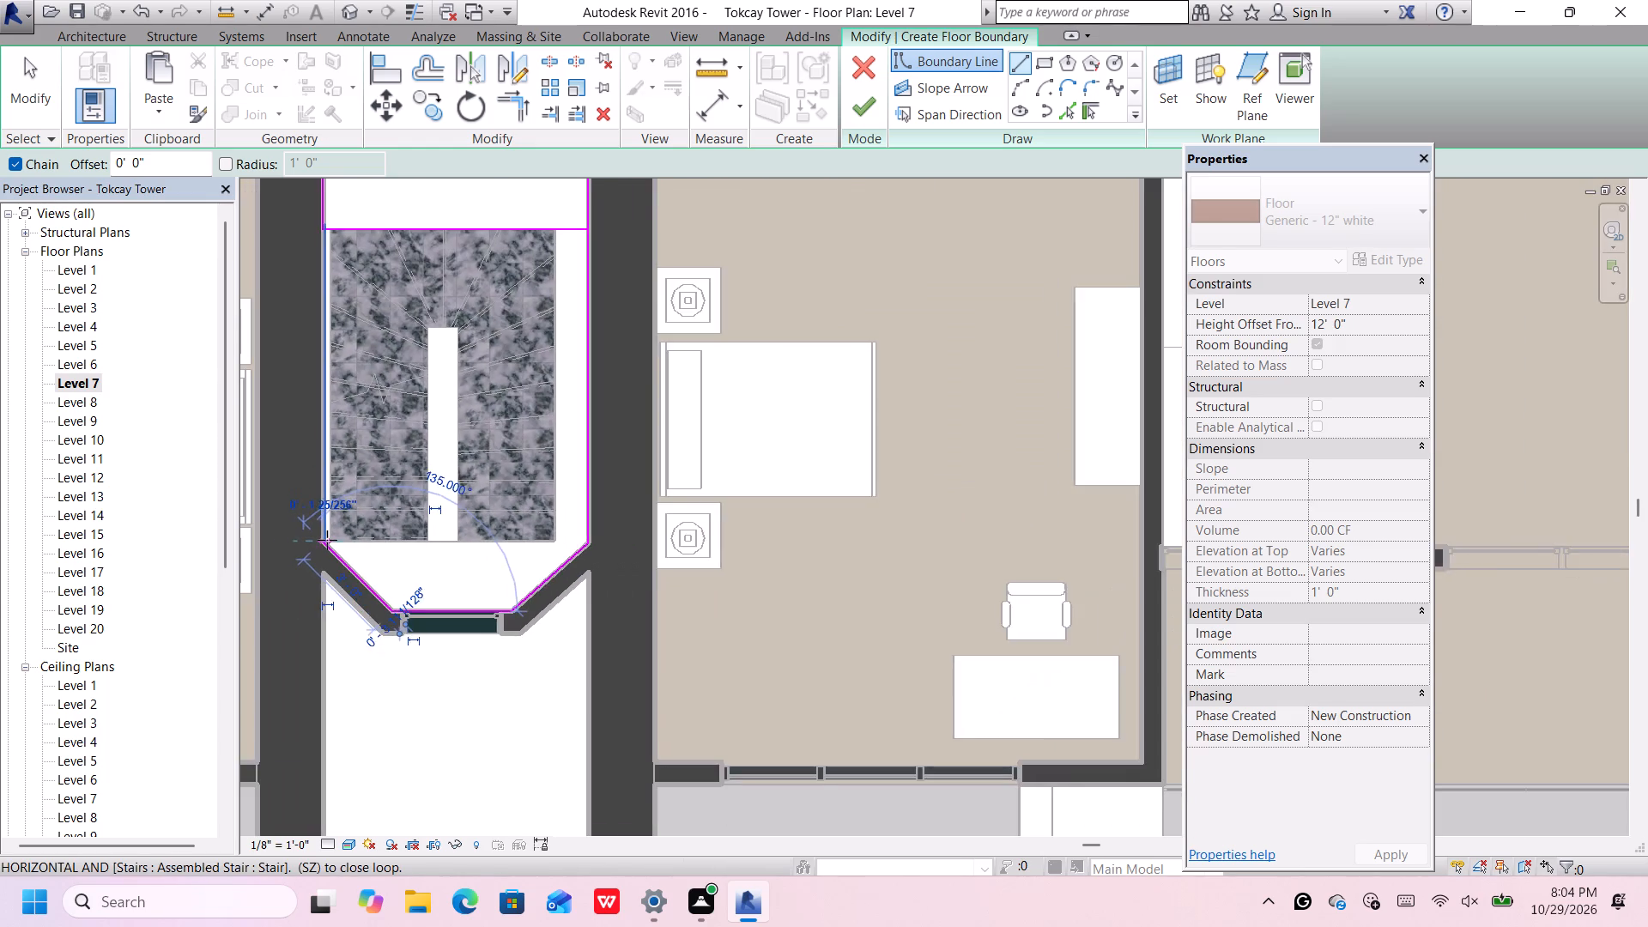
pyautogui.scroll(-2, 327, 540)
pyautogui.scroll(8, 335, 300)
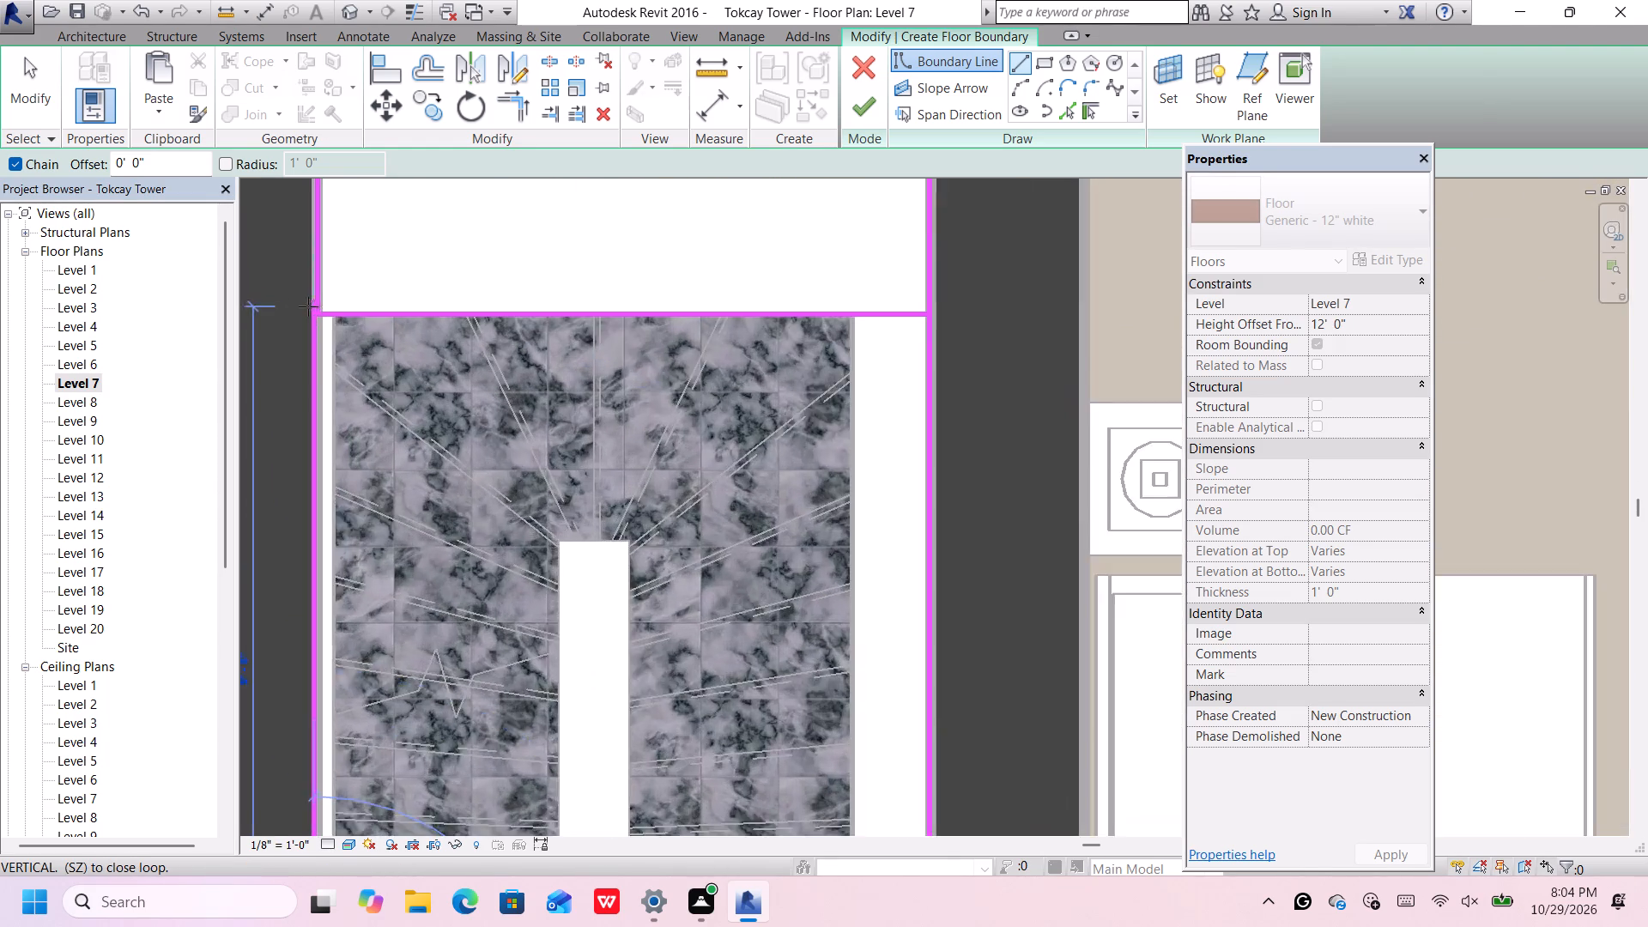
pyautogui.scroll(8, 308, 306)
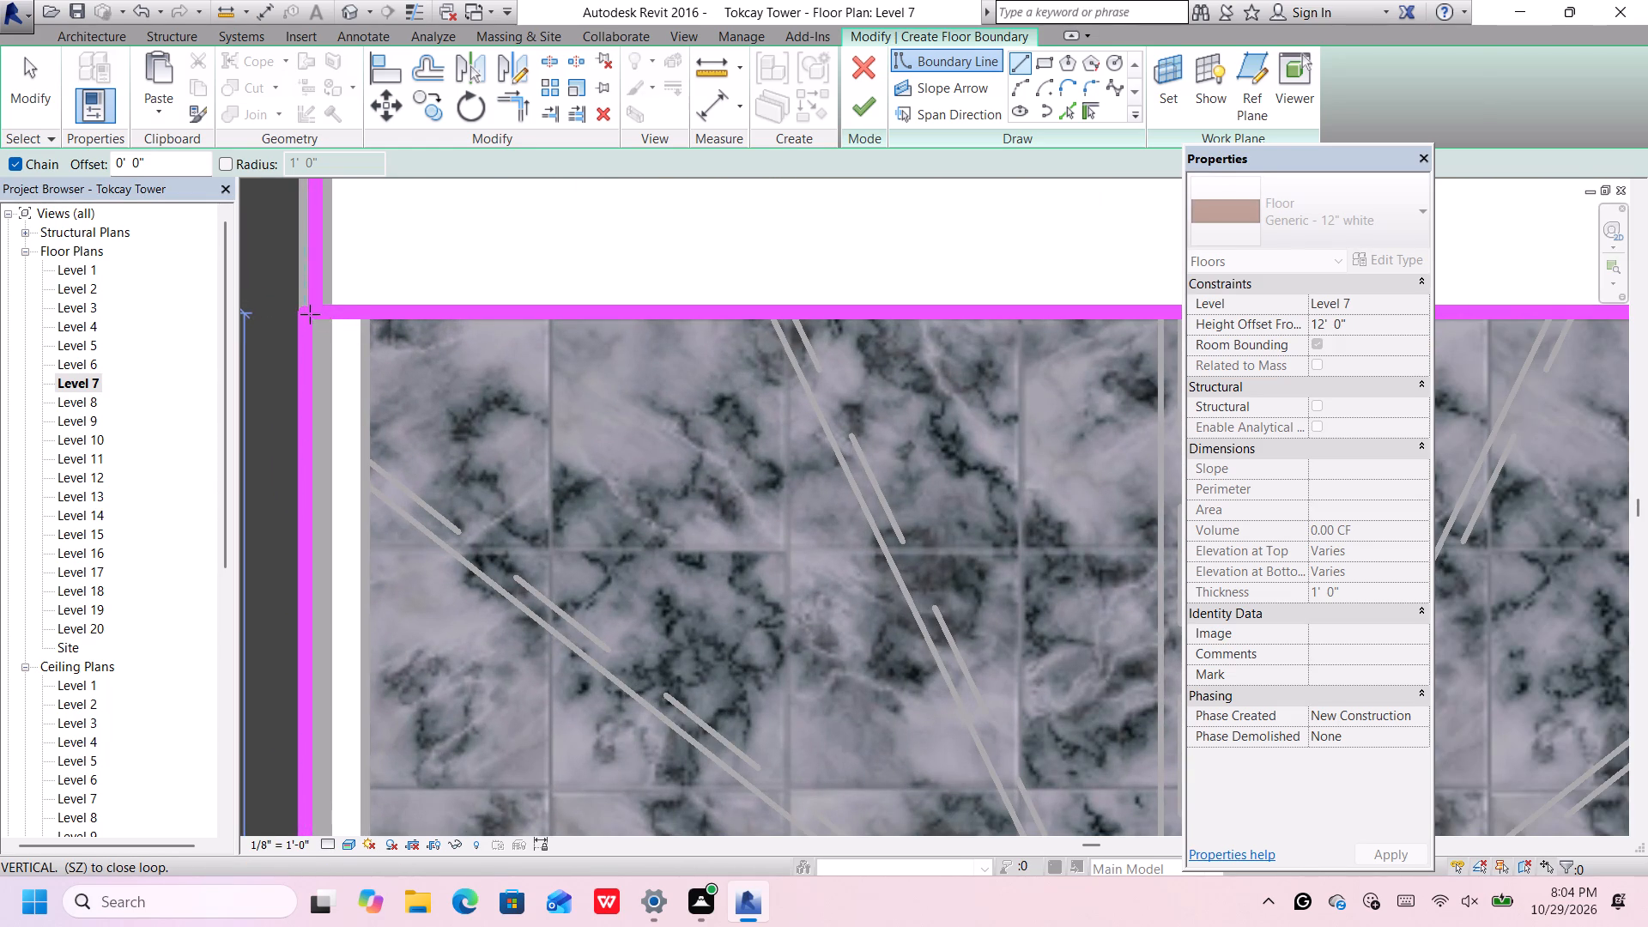
pyautogui.click(310, 314)
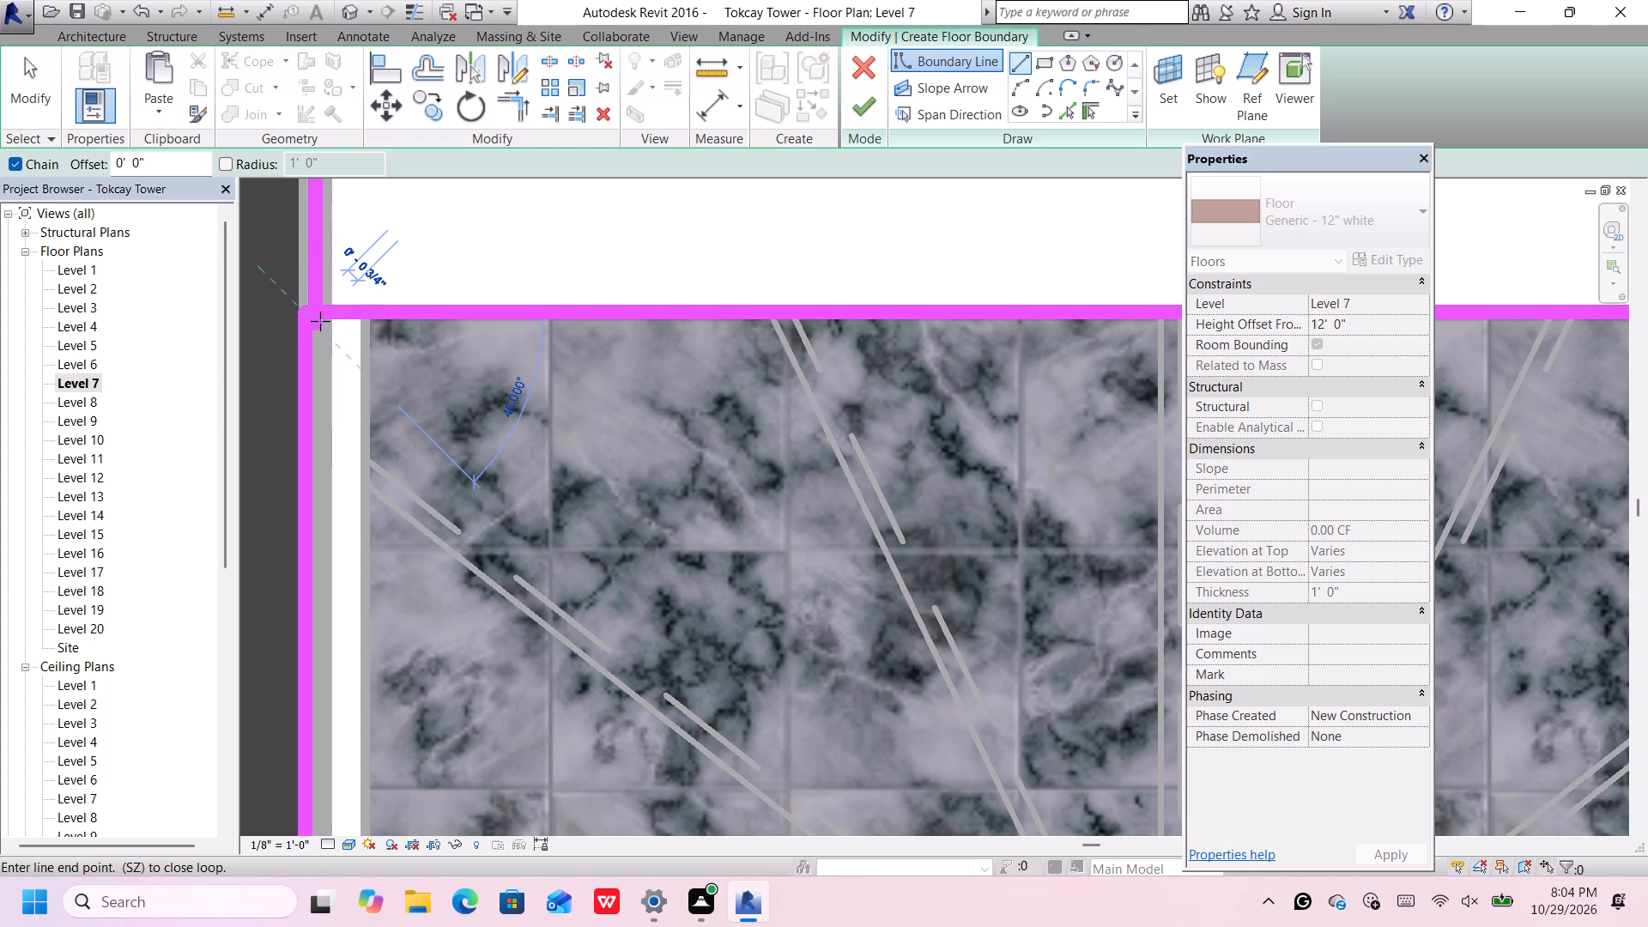
pyautogui.scroll(3, 316, 306)
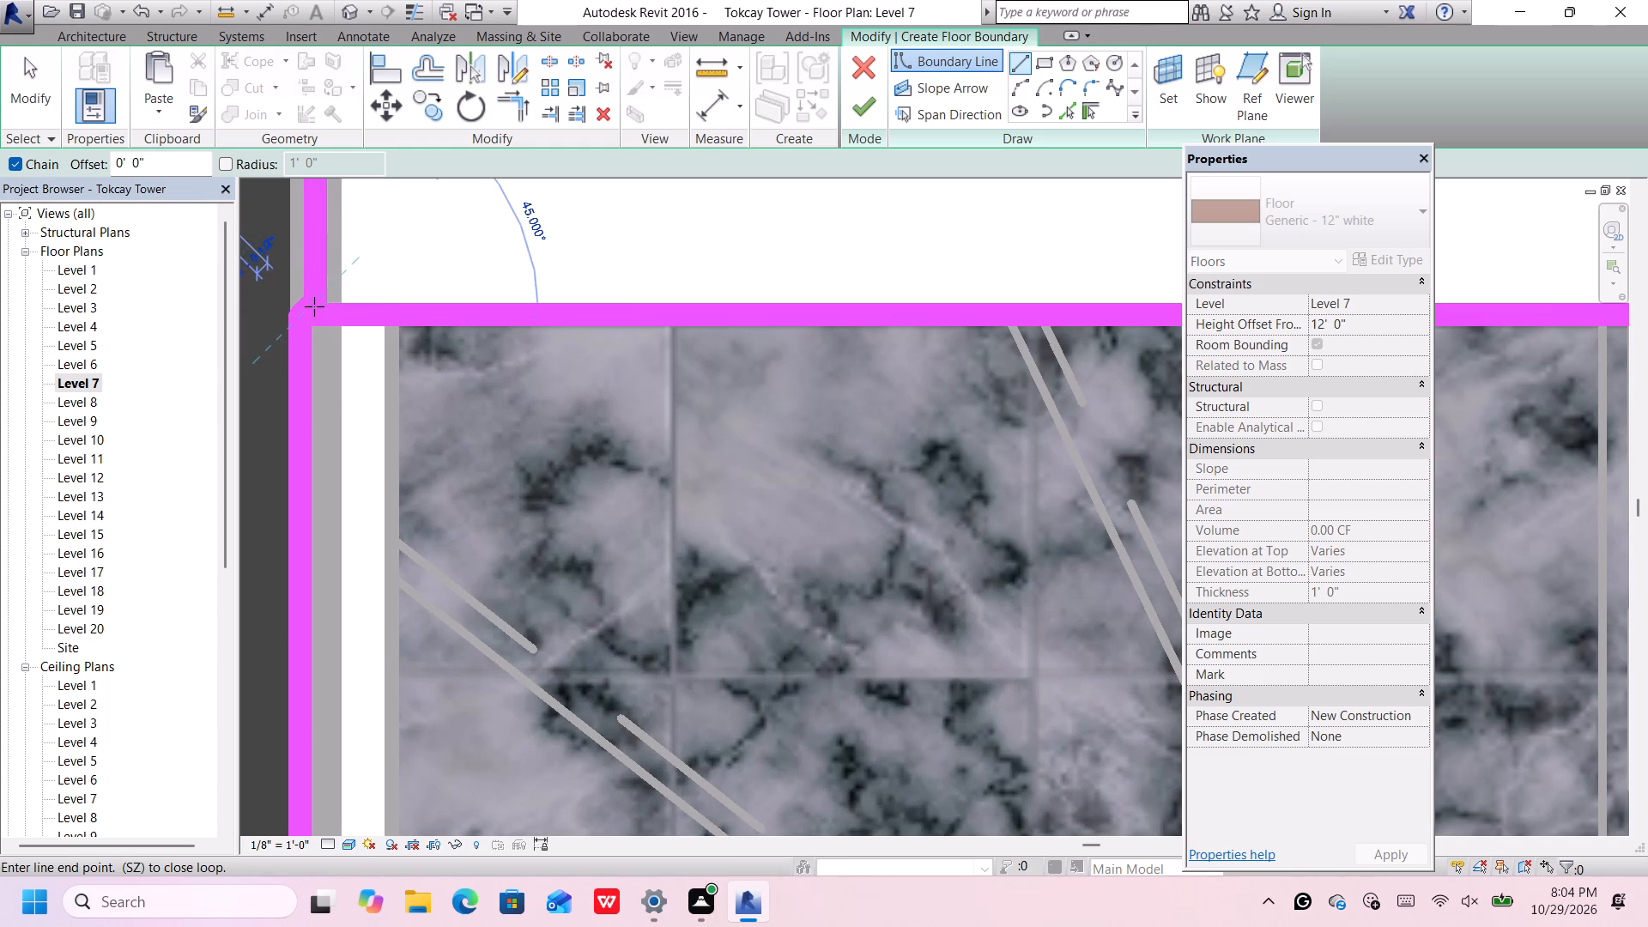
pyautogui.scroll(-2, 324, 319)
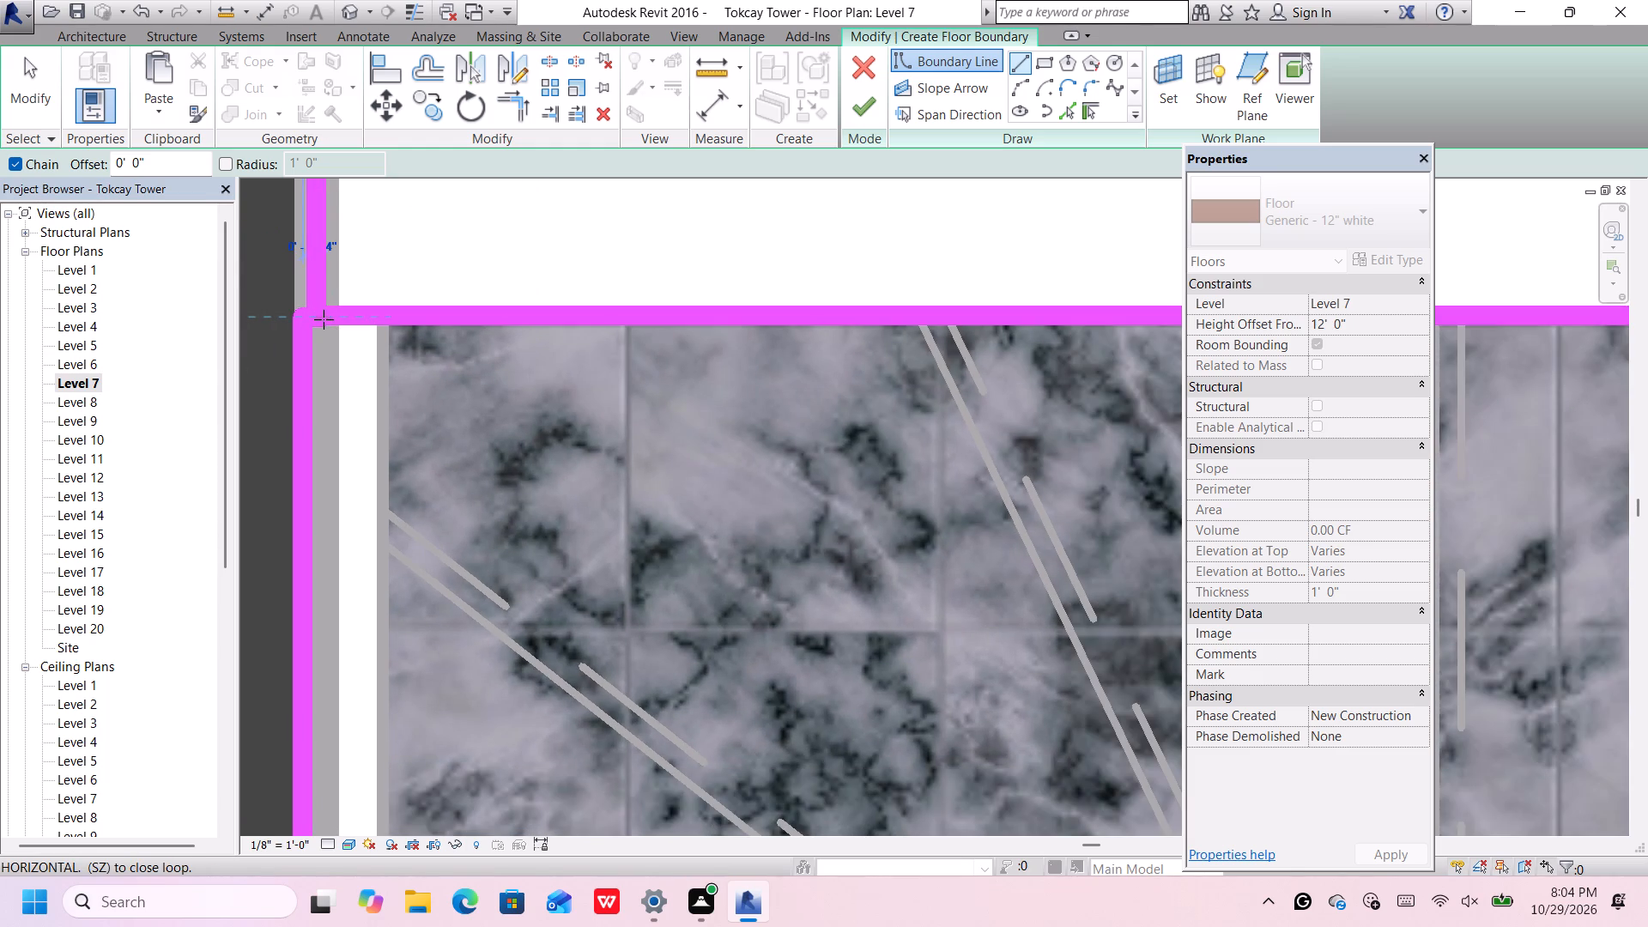
pyautogui.scroll(4, 324, 319)
pyautogui.click(313, 316)
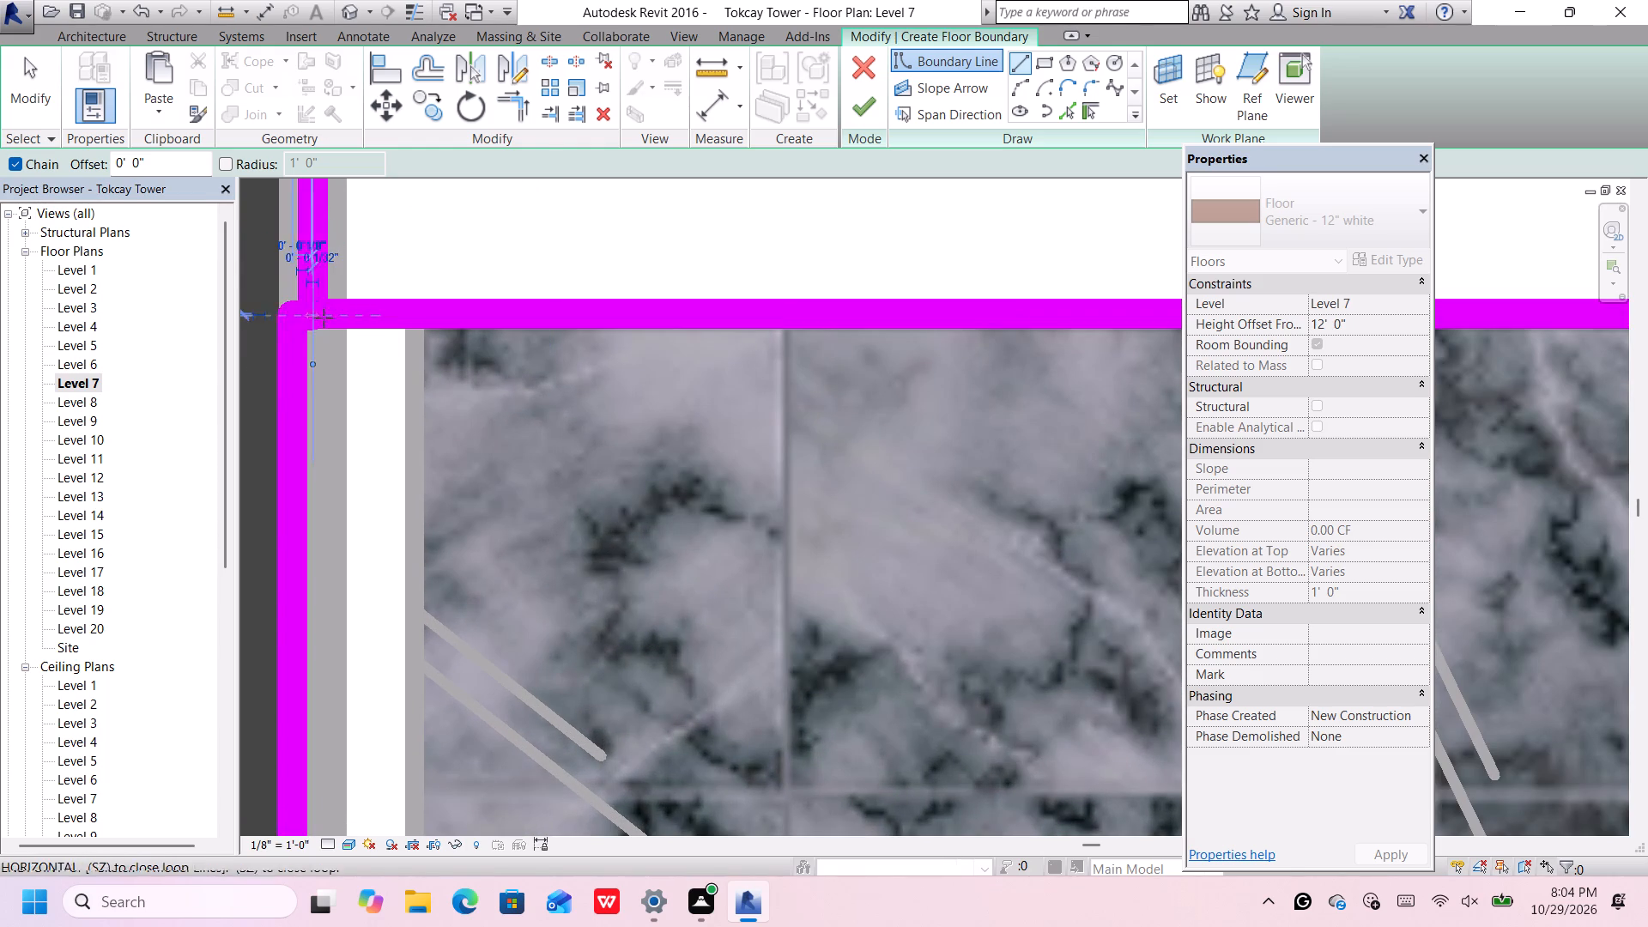
pyautogui.press('Escape')
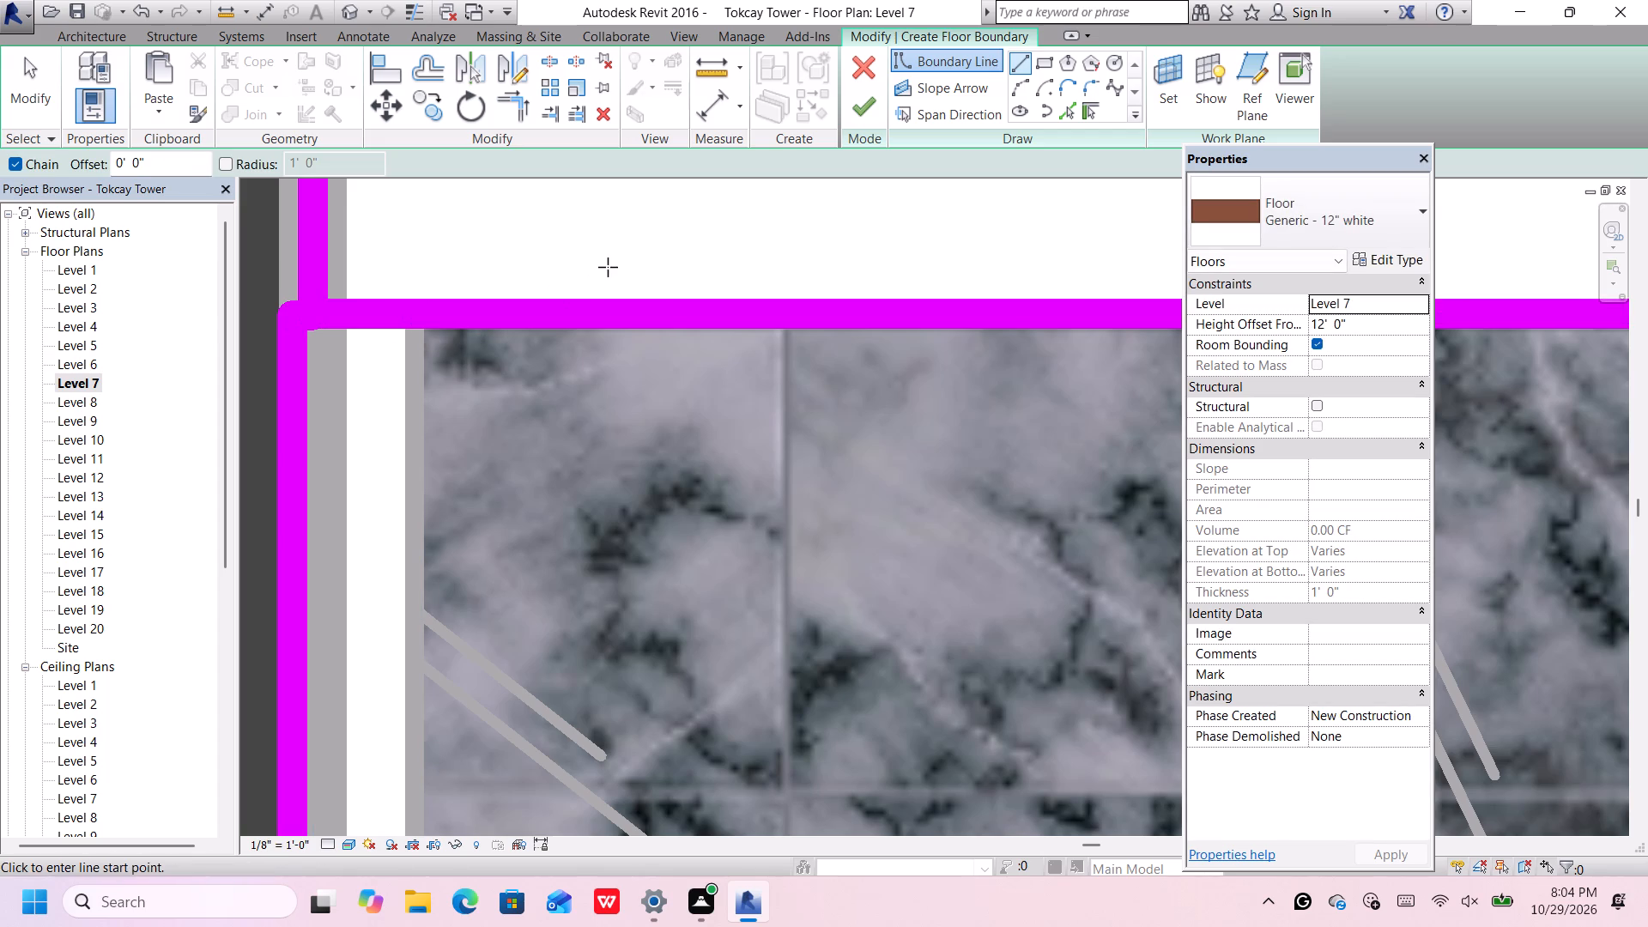
# Trace boundary lines down the stair's left edge, 6'-9" across its lower end, and up its right edge to the rectangle's lower line.
pyautogui.click(410, 320)
pyautogui.scroll(-5, 410, 320)
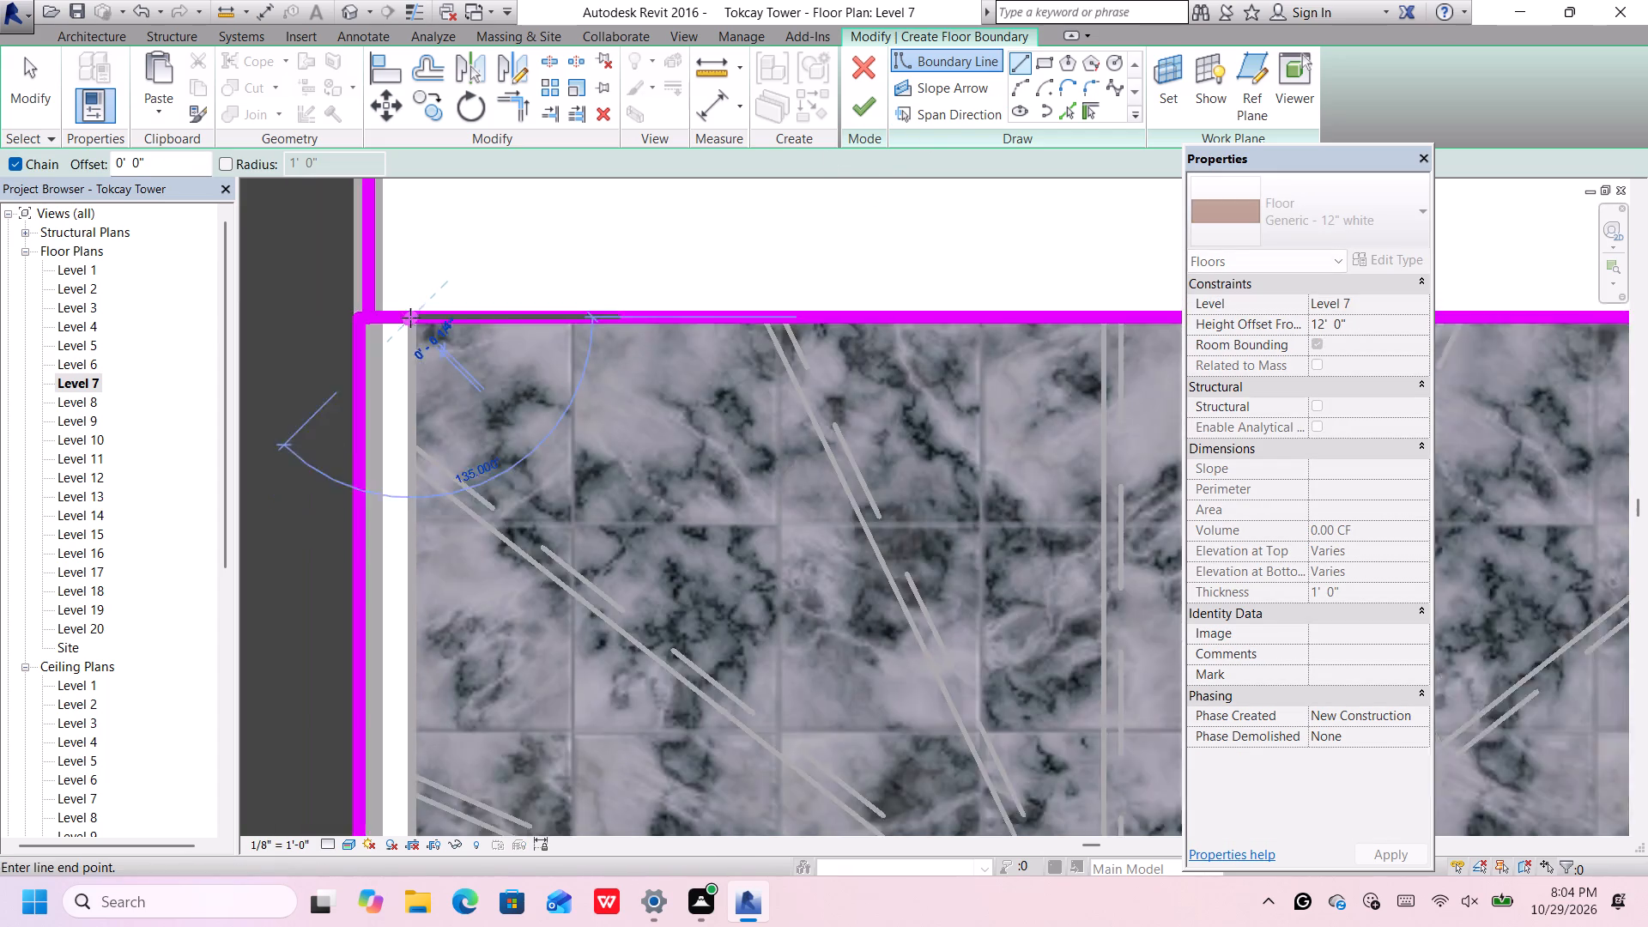
pyautogui.scroll(-13, 410, 318)
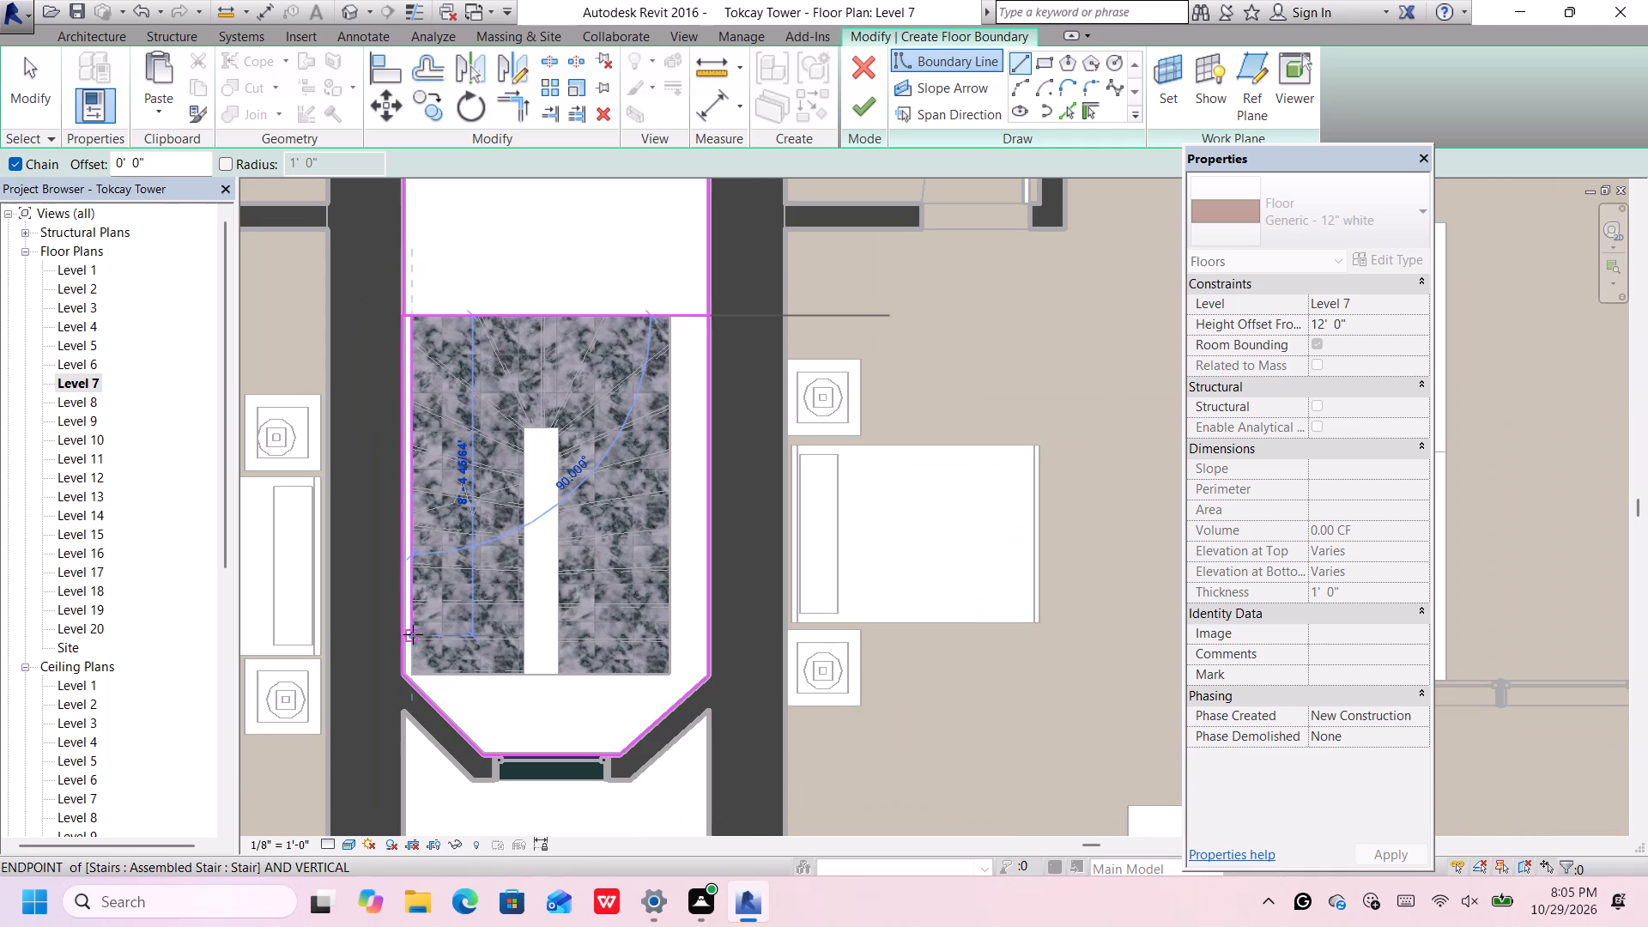
pyautogui.scroll(6, 415, 655)
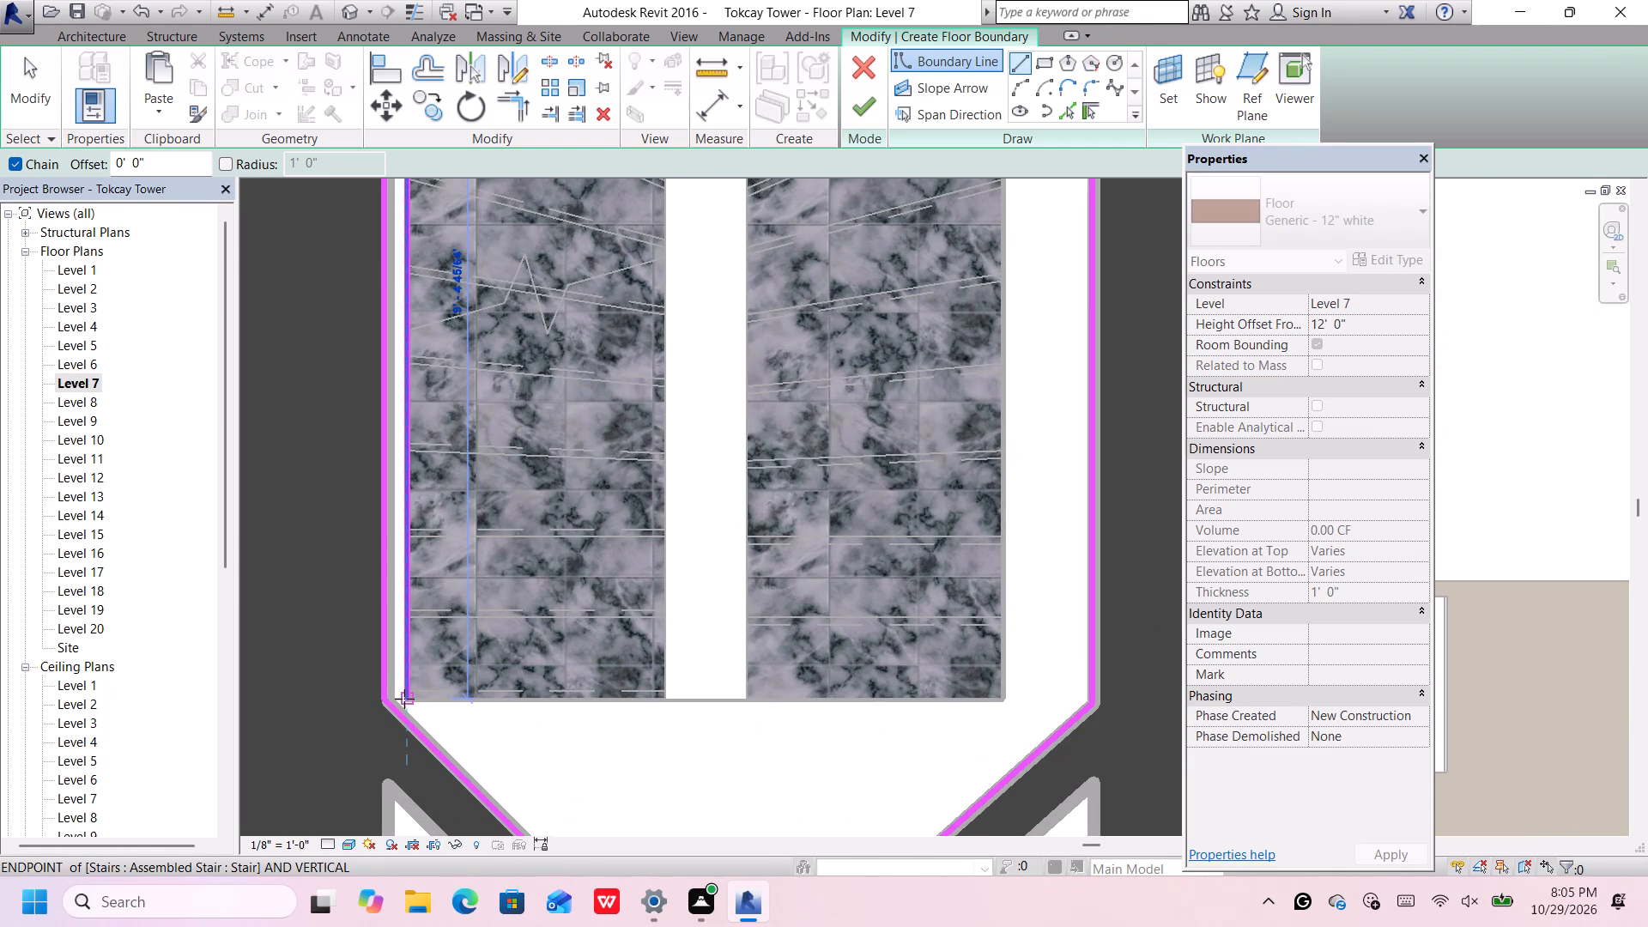
pyautogui.click(405, 700)
pyautogui.scroll(-5, 523, 704)
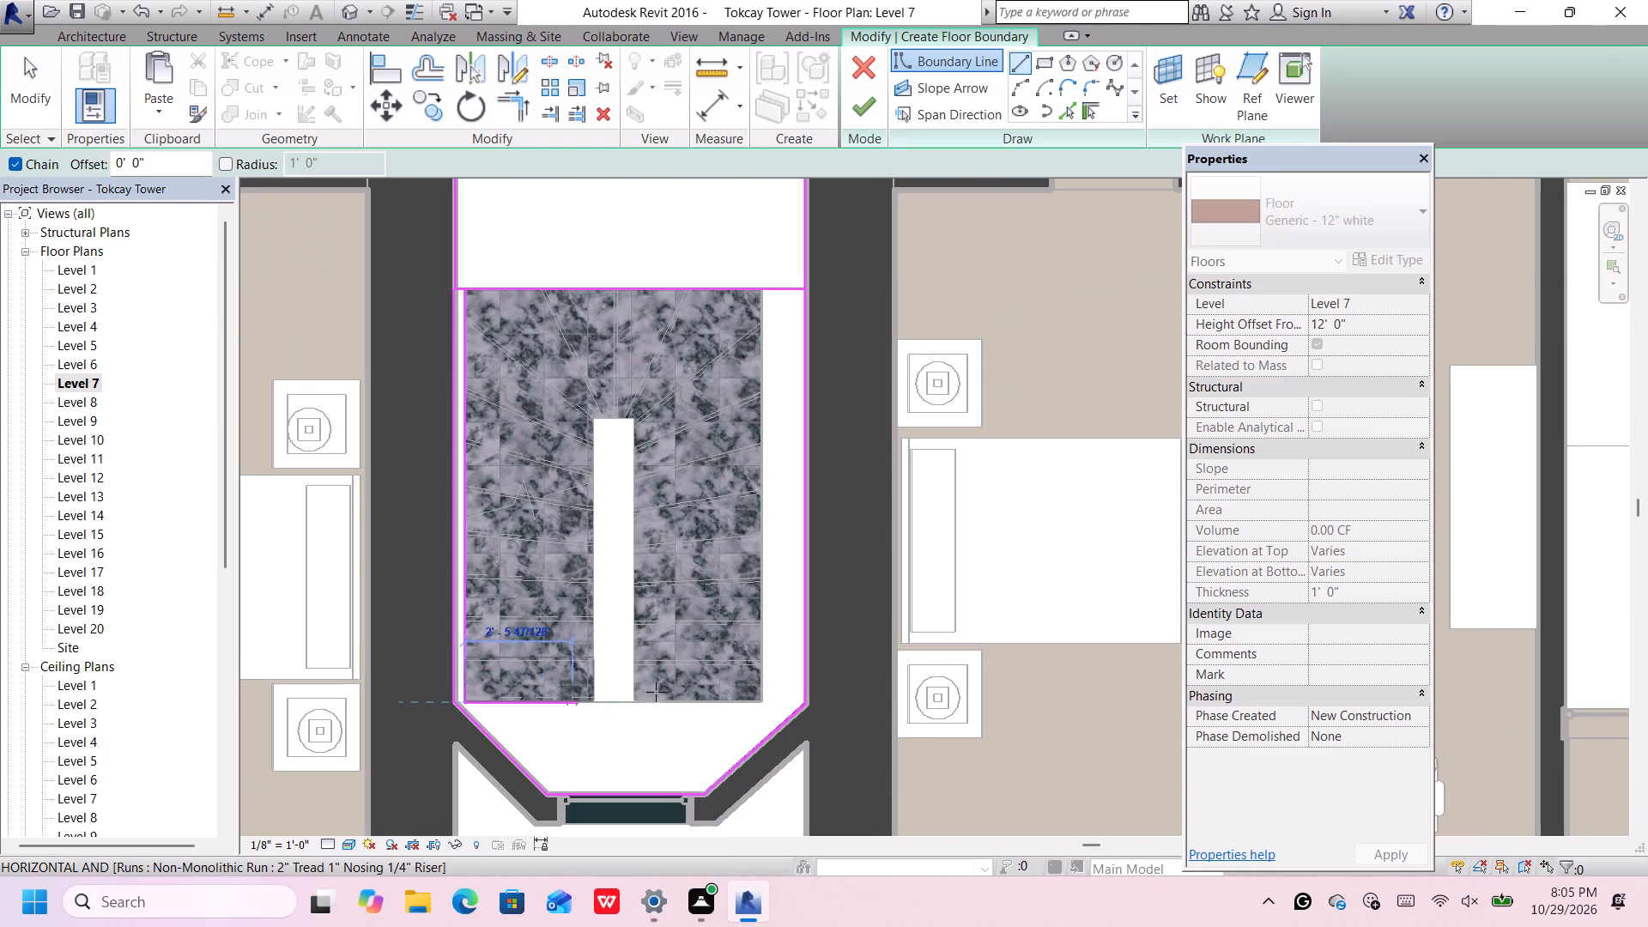
pyautogui.scroll(1, 765, 700)
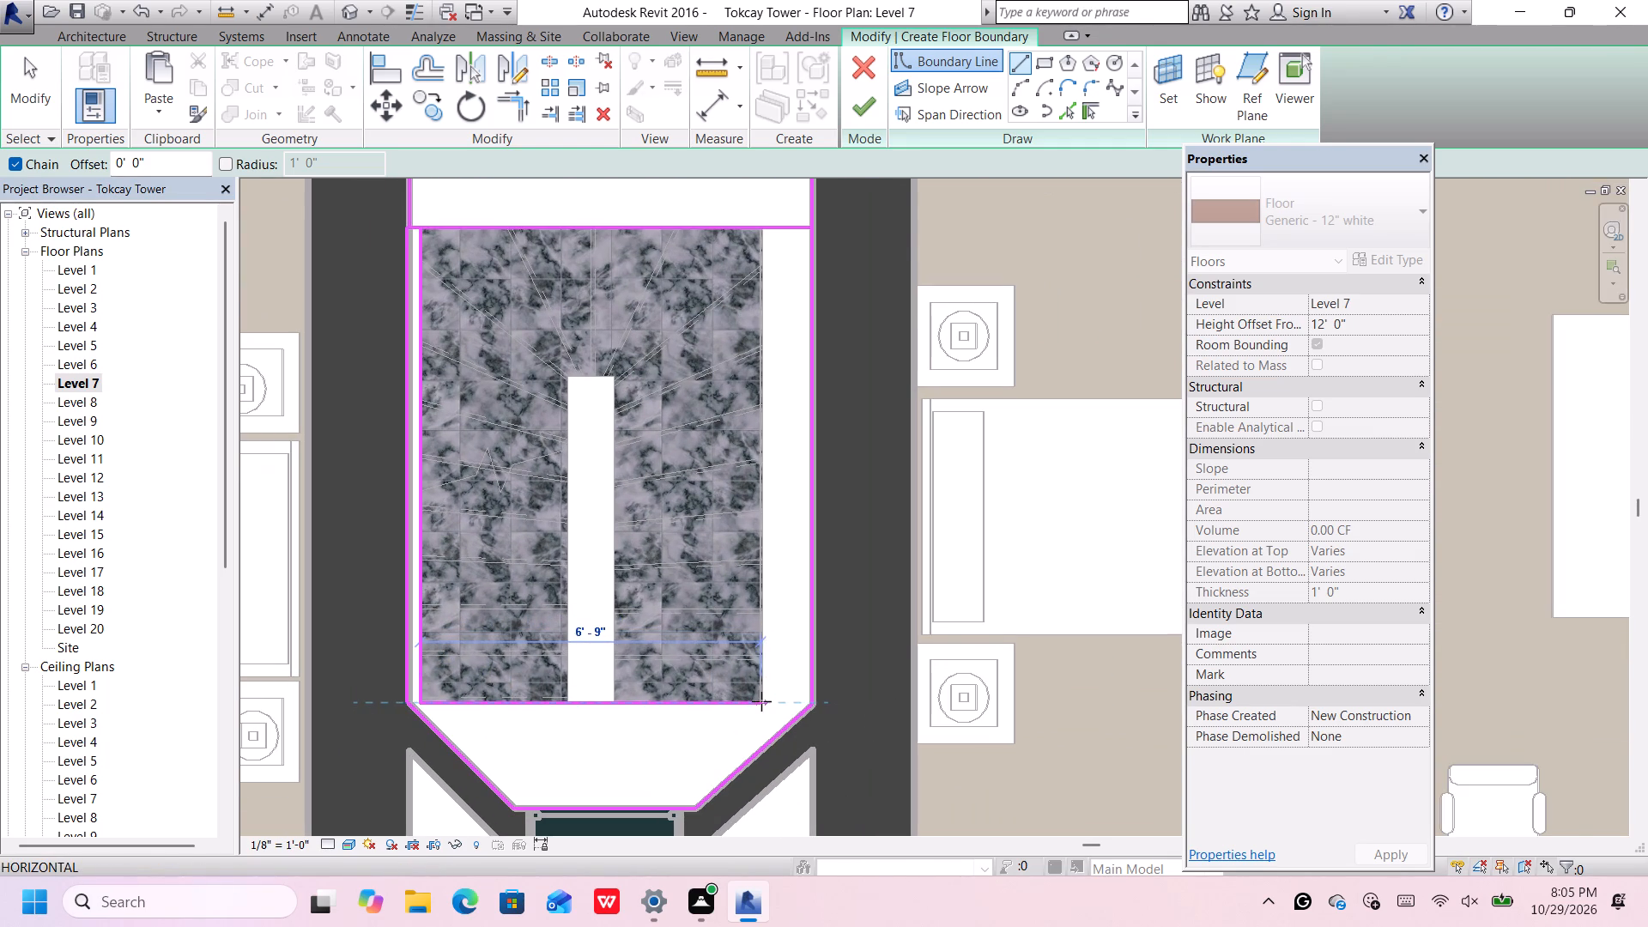
pyautogui.scroll(5, 761, 701)
pyautogui.click(762, 701)
pyautogui.scroll(-7, 762, 701)
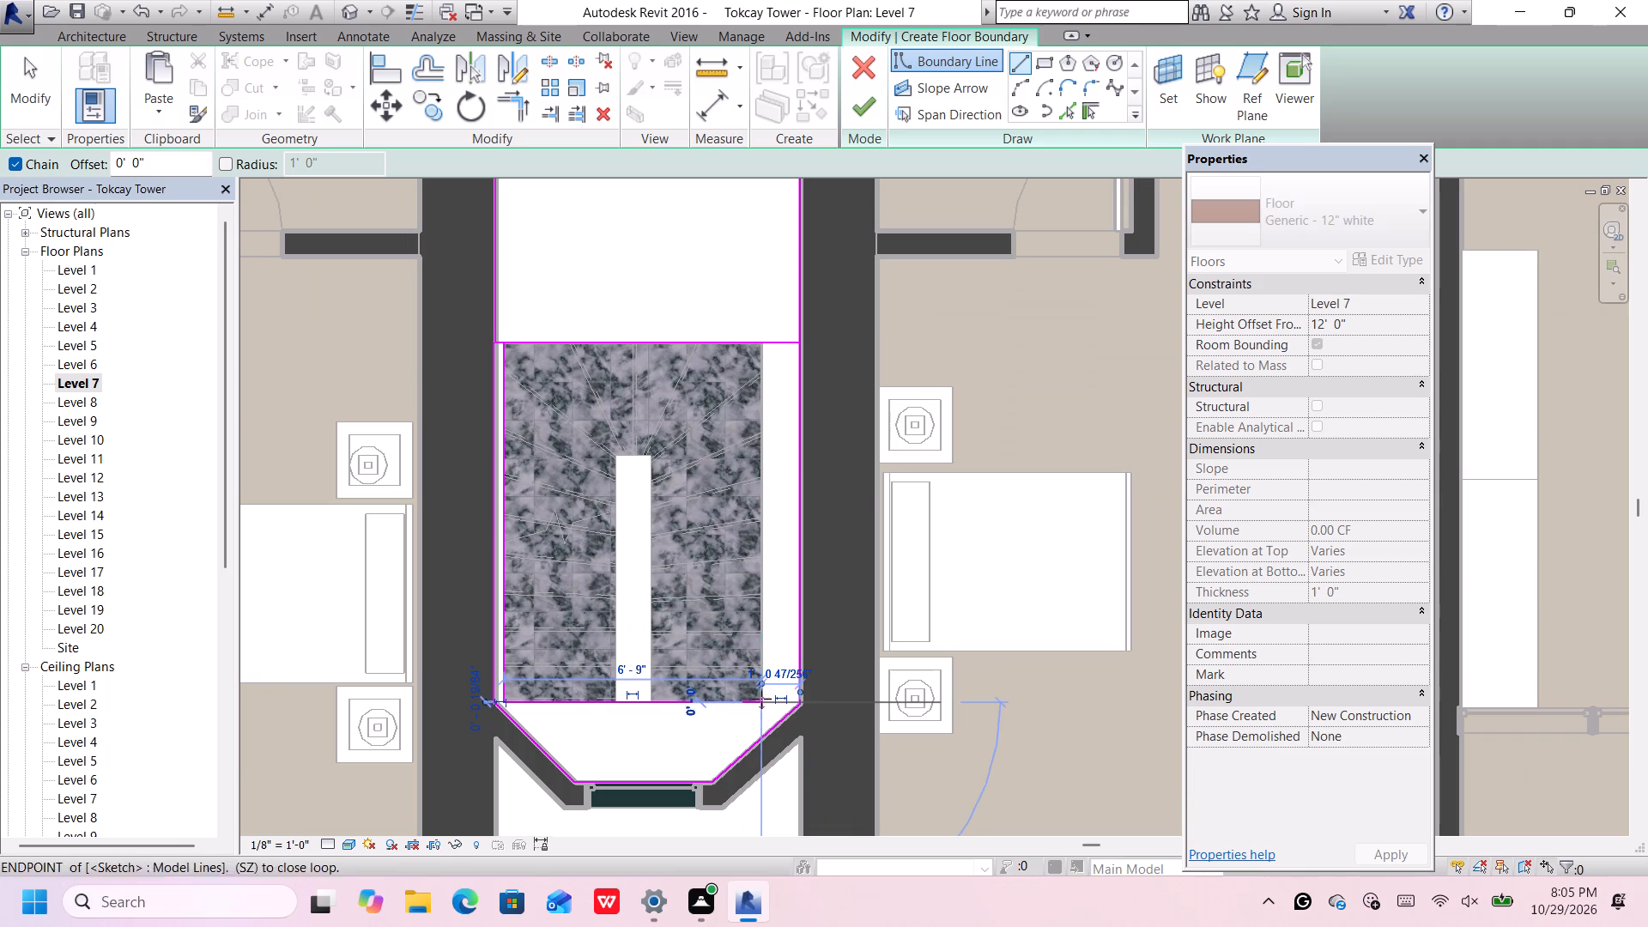
pyautogui.click(763, 343)
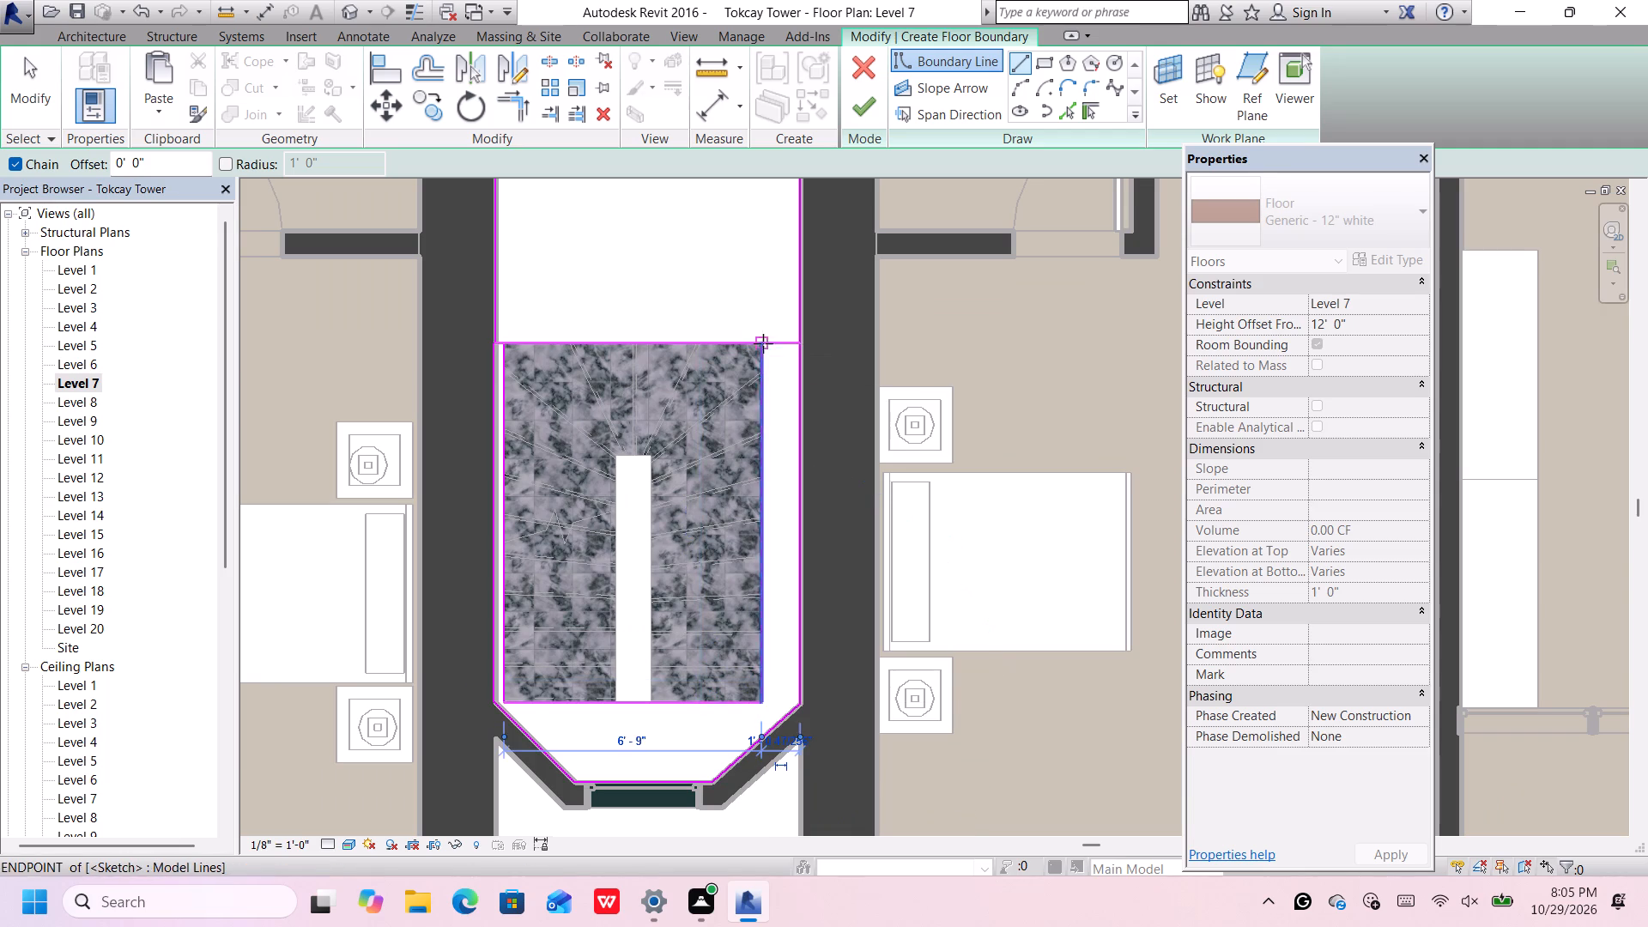
pyautogui.scroll(3, 755, 391)
pyautogui.scroll(-4, 756, 391)
pyautogui.moveTo(757, 391); pyautogui.dragTo(781, 379, button='middle')
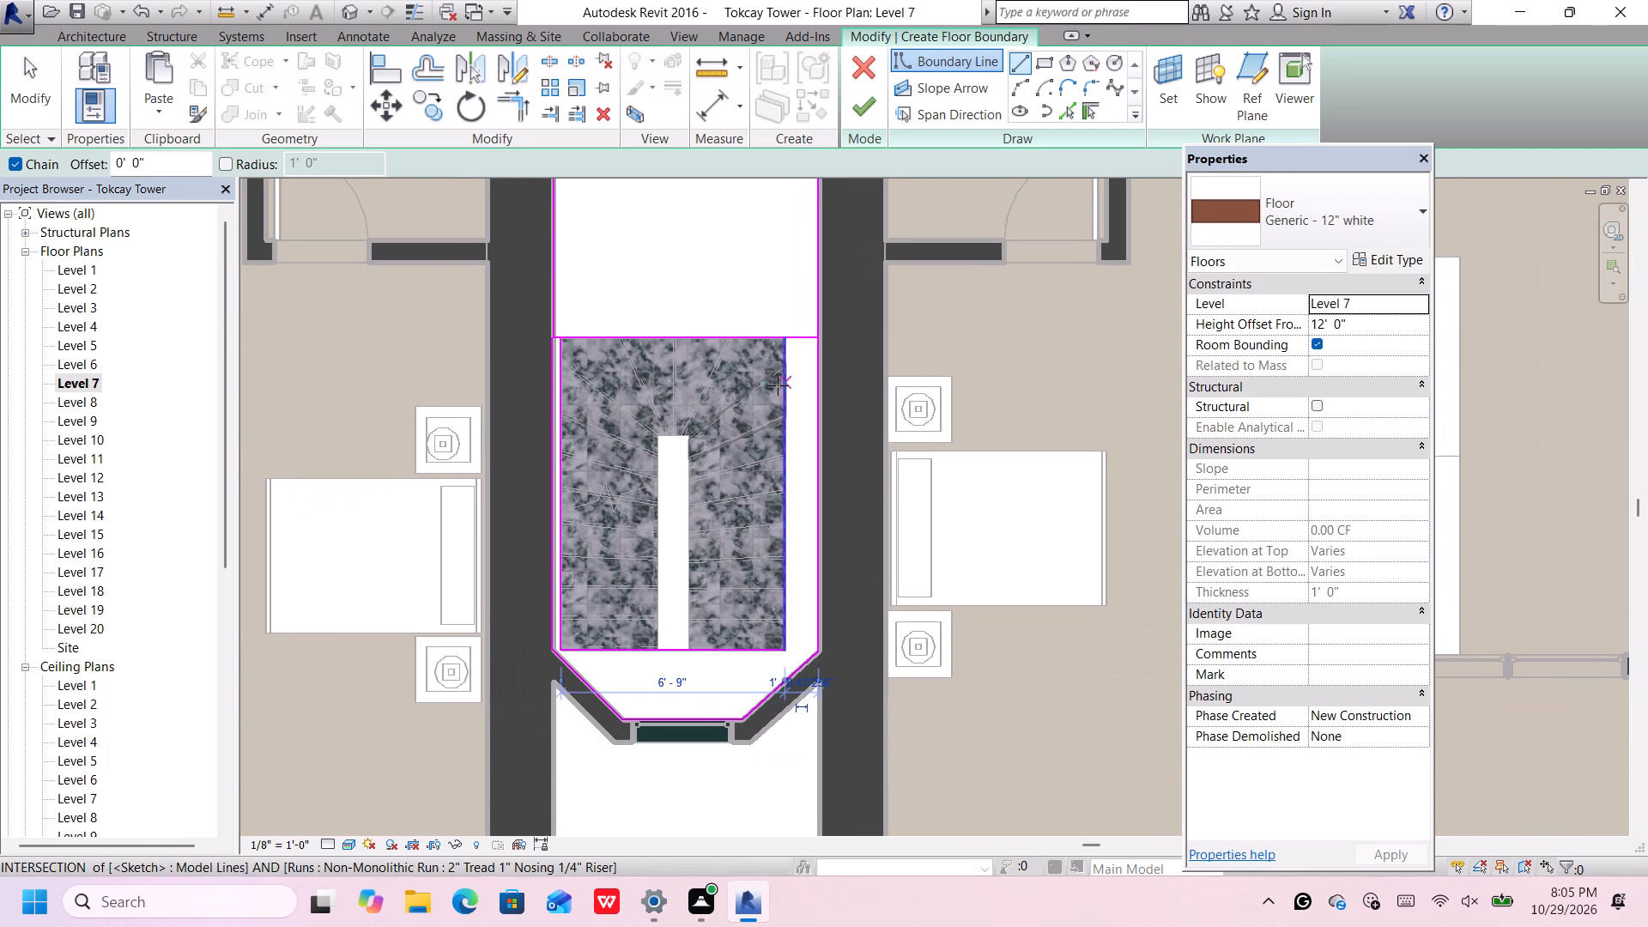
pyautogui.press('space')
pyautogui.press('Escape')
pyautogui.press('Escape')
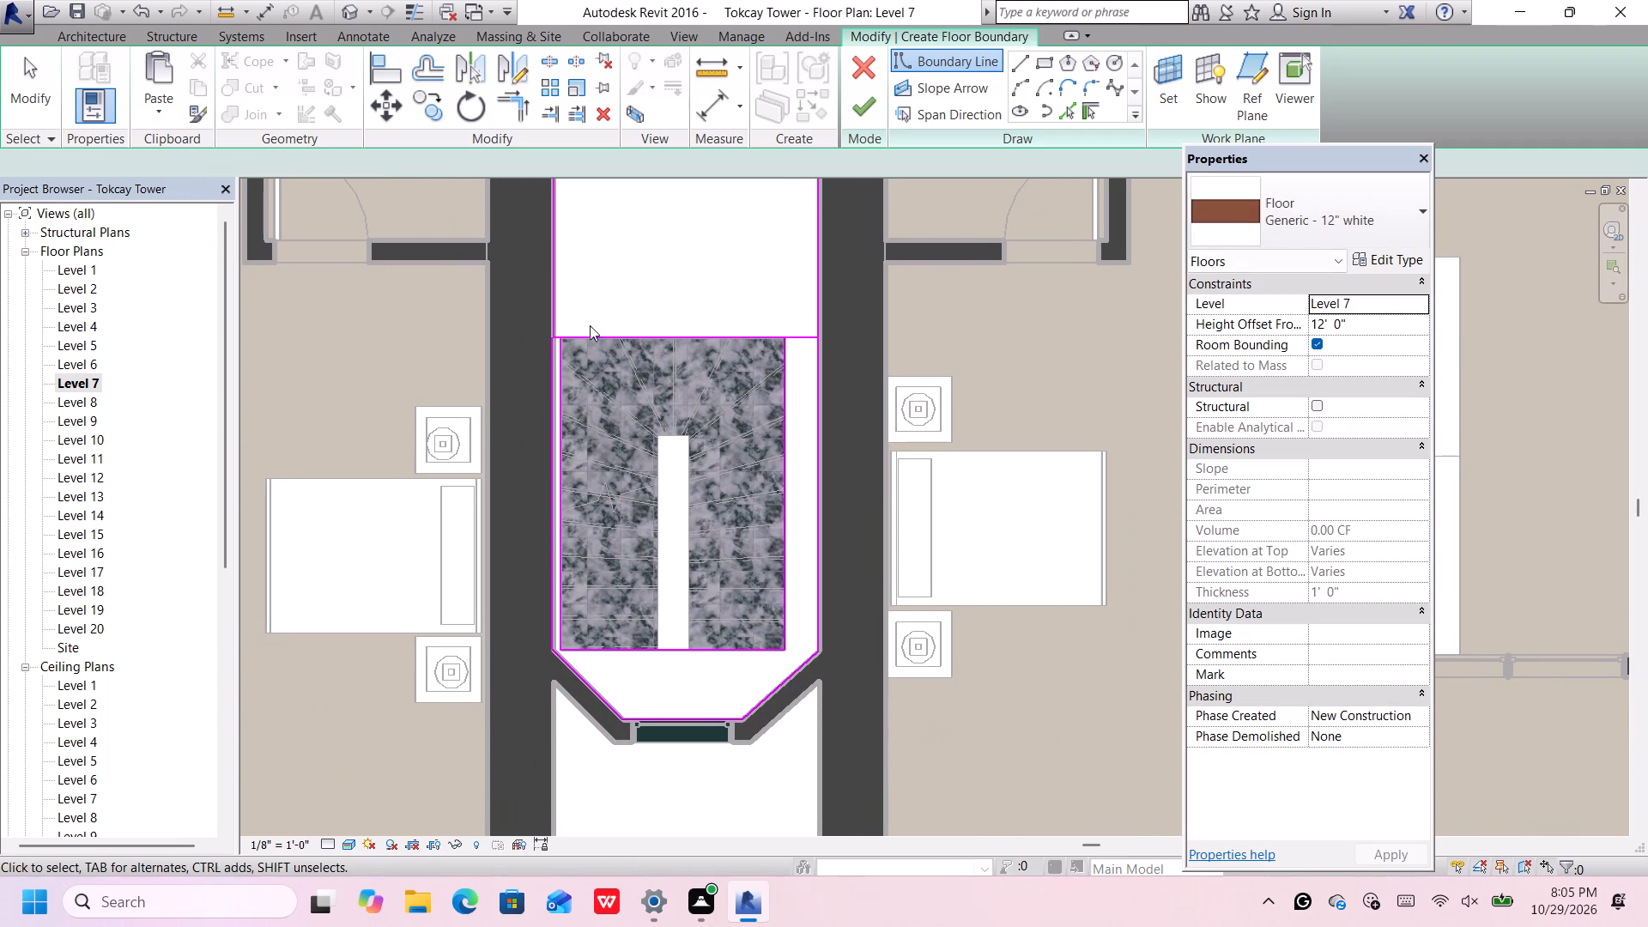
# Split the corridor rectangle's lower line at the stair's upper left corner and delete the short piece reaching the left shaft wall.
pyautogui.scroll(16, 549, 343)
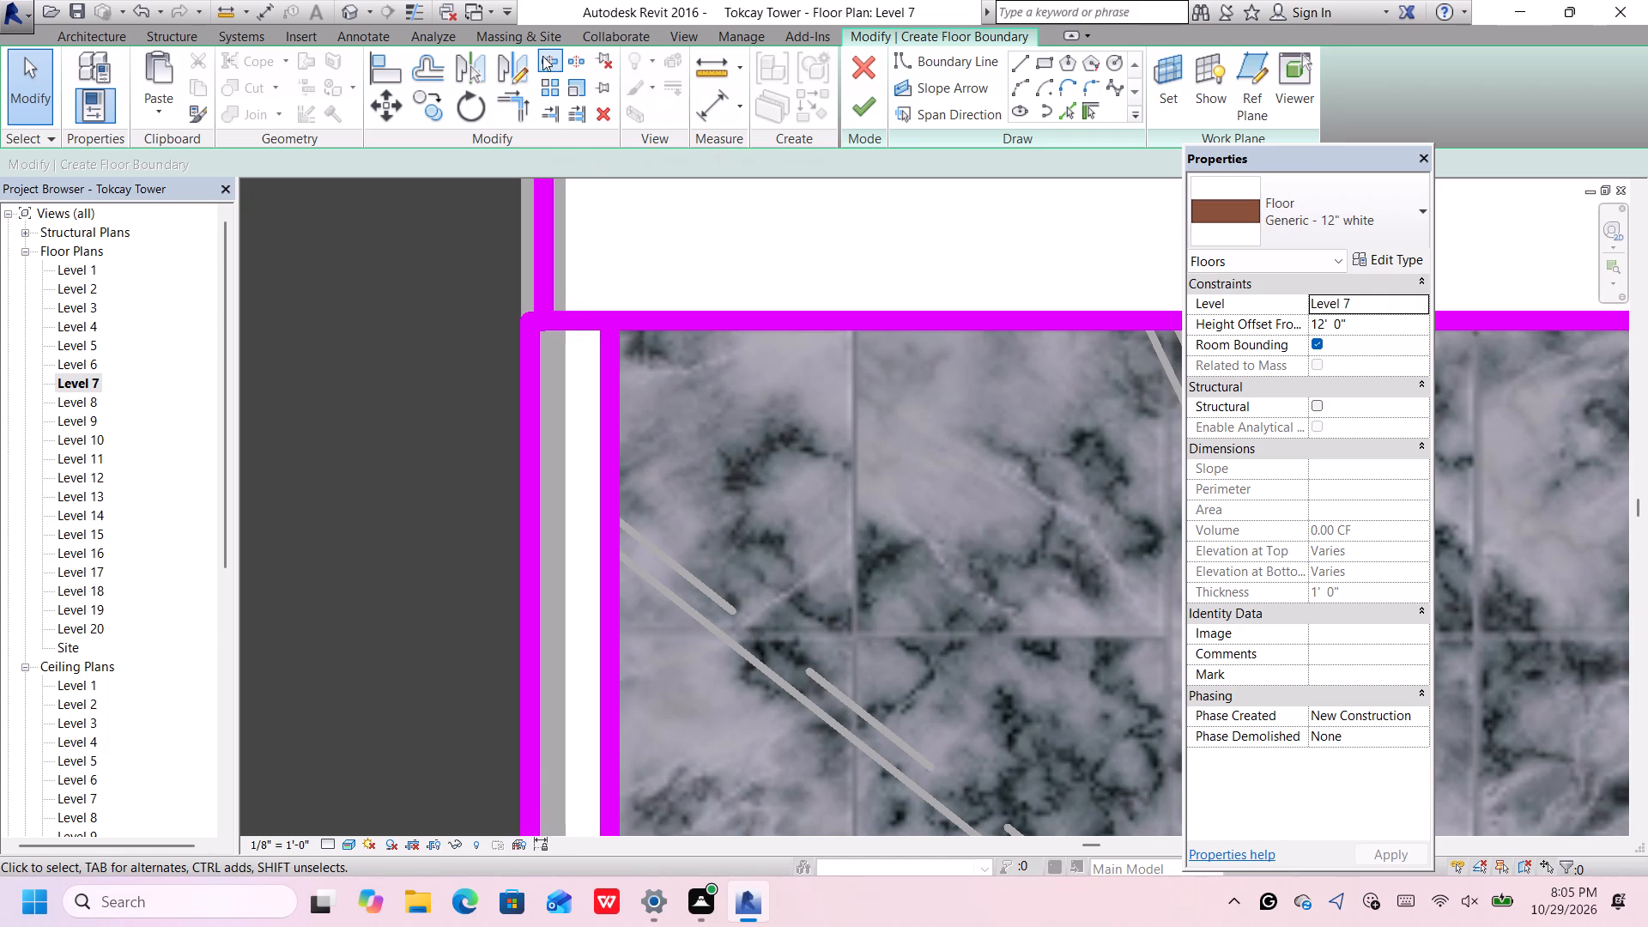
pyautogui.click(542, 56)
pyautogui.click(608, 317)
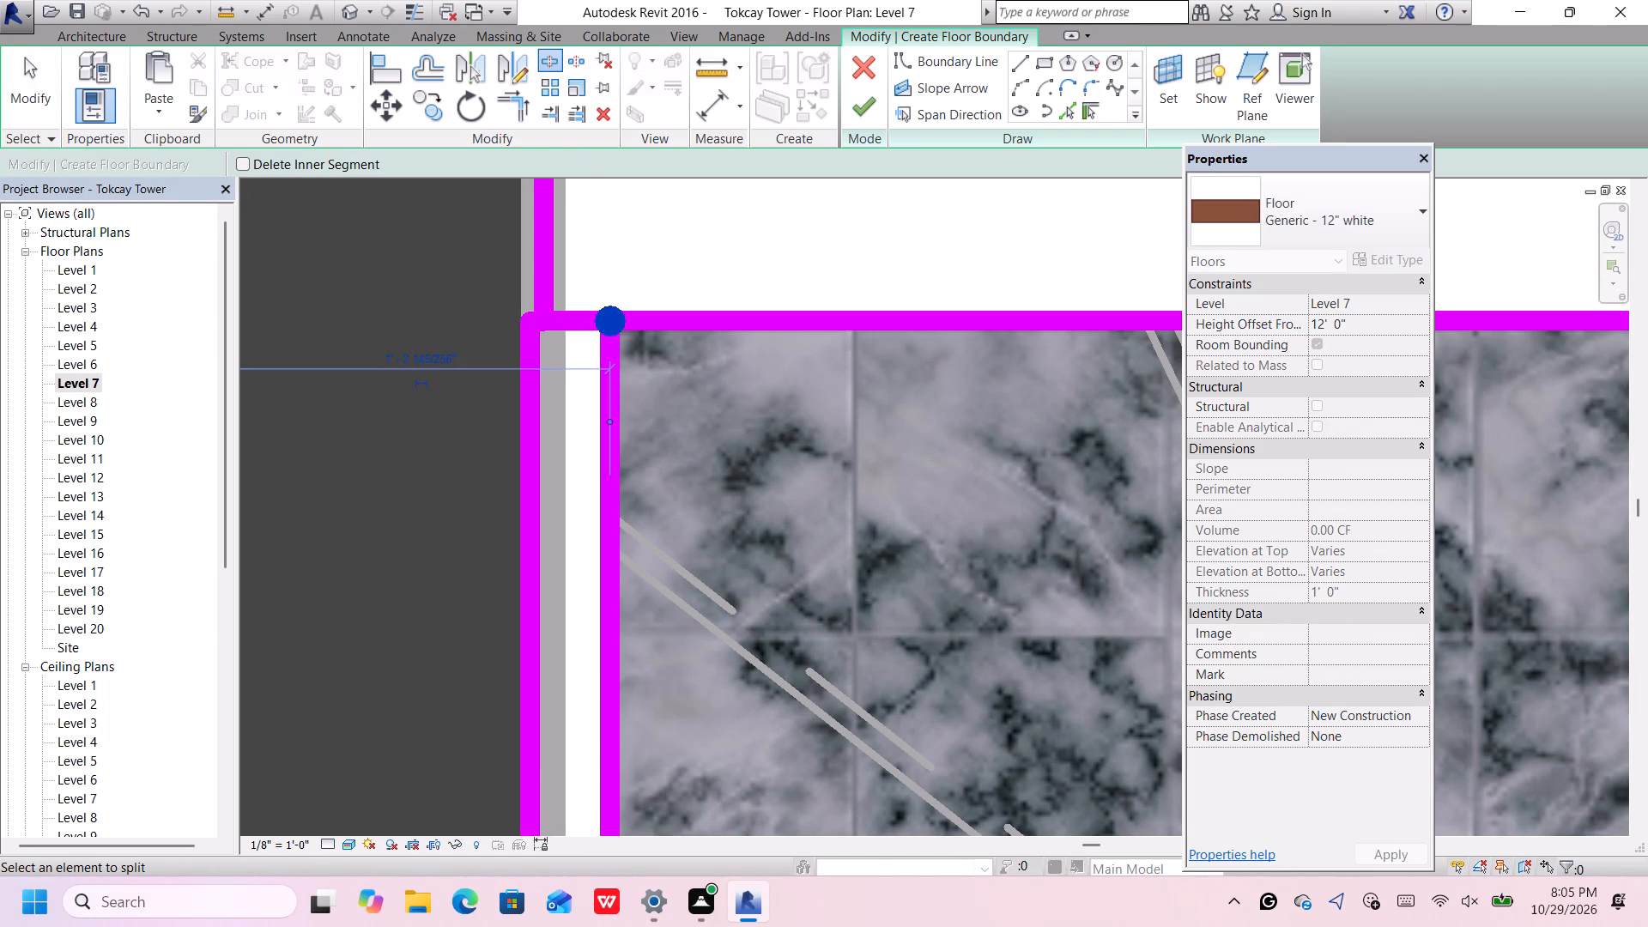
pyautogui.press('Escape')
pyautogui.press('Escape')
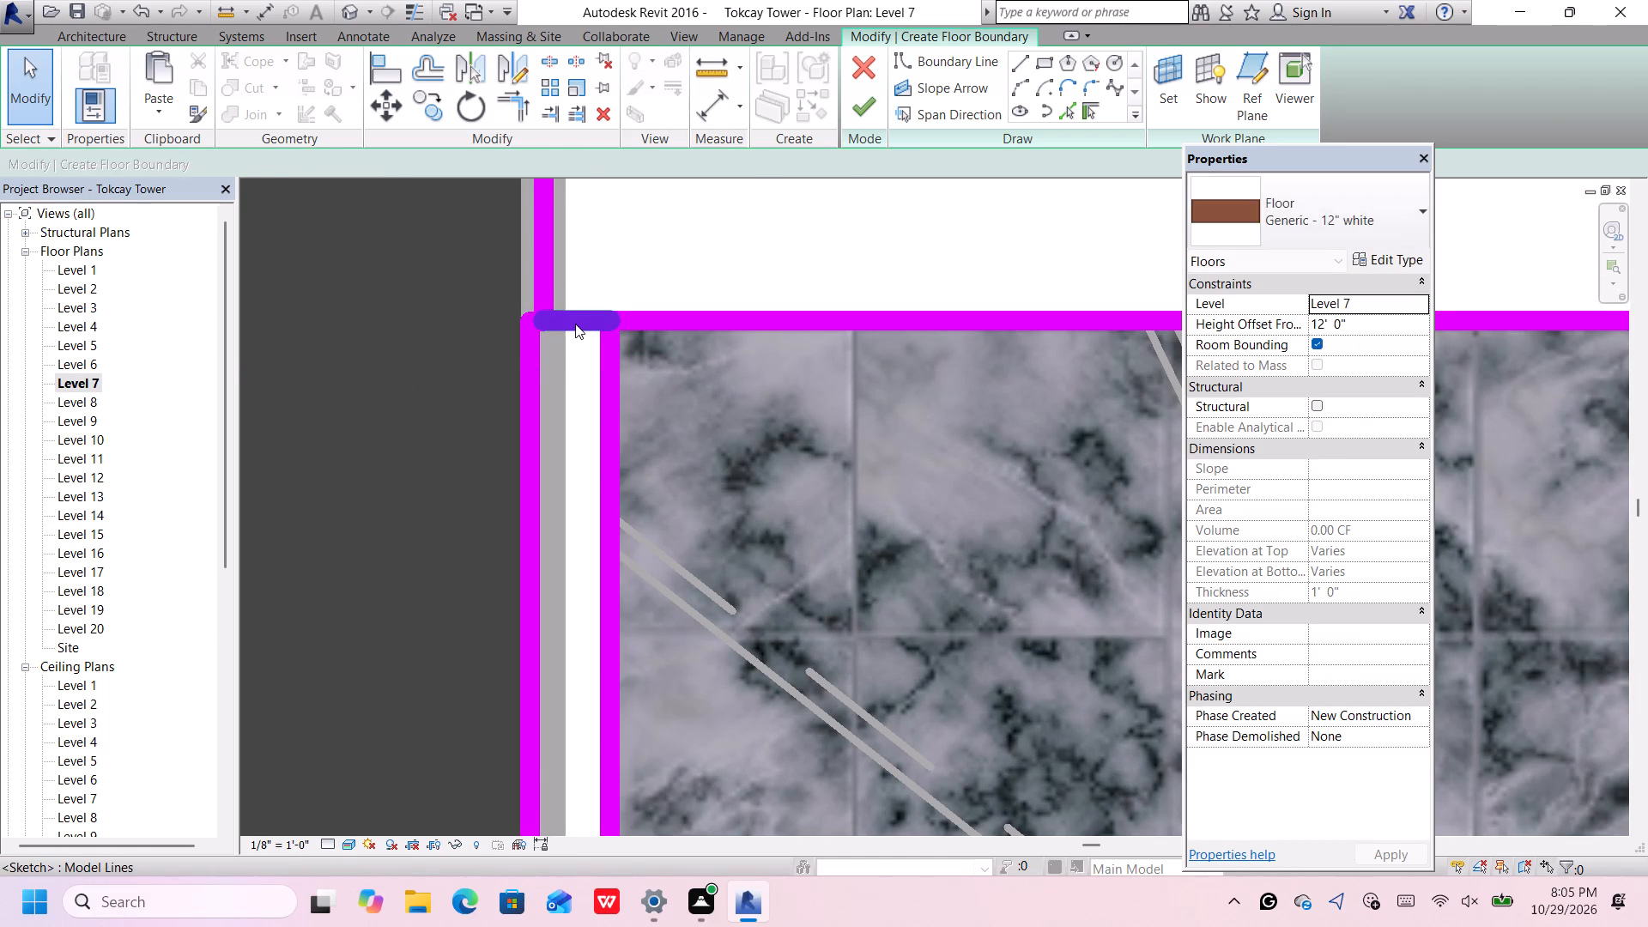
pyautogui.click(575, 324)
pyautogui.press('Delete')
# Split the same line at the stair's upper right corner and delete the short piece reaching the right shaft wall.
pyautogui.scroll(-10, 575, 324)
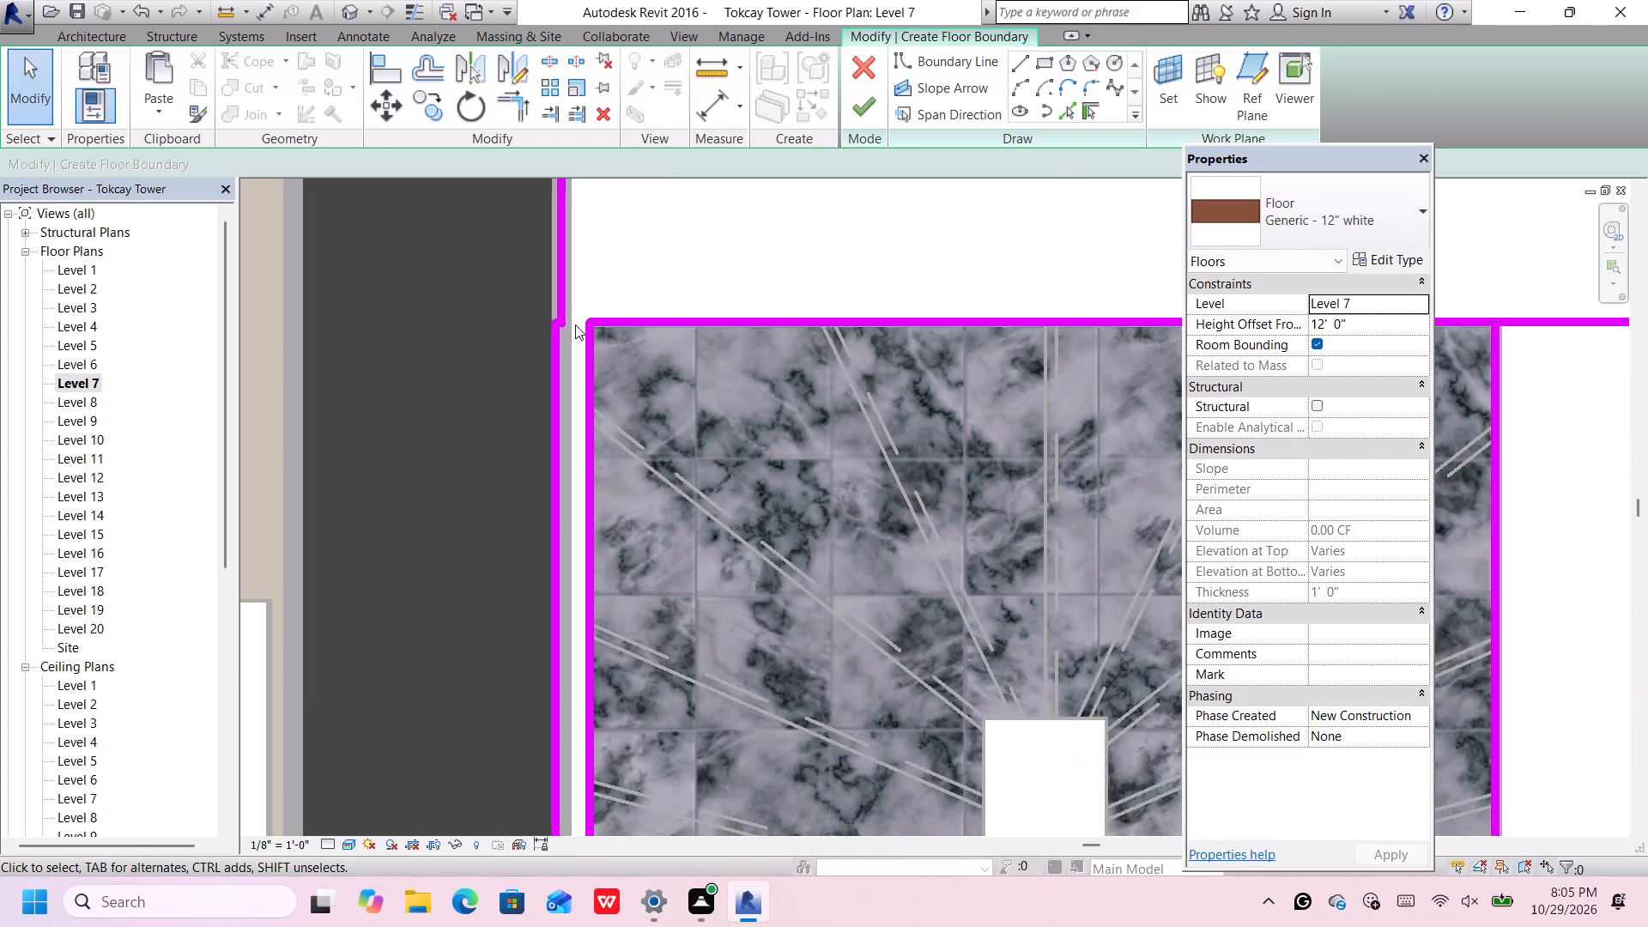
pyautogui.scroll(-6, 575, 324)
pyautogui.scroll(5, 879, 316)
pyautogui.scroll(6, 774, 322)
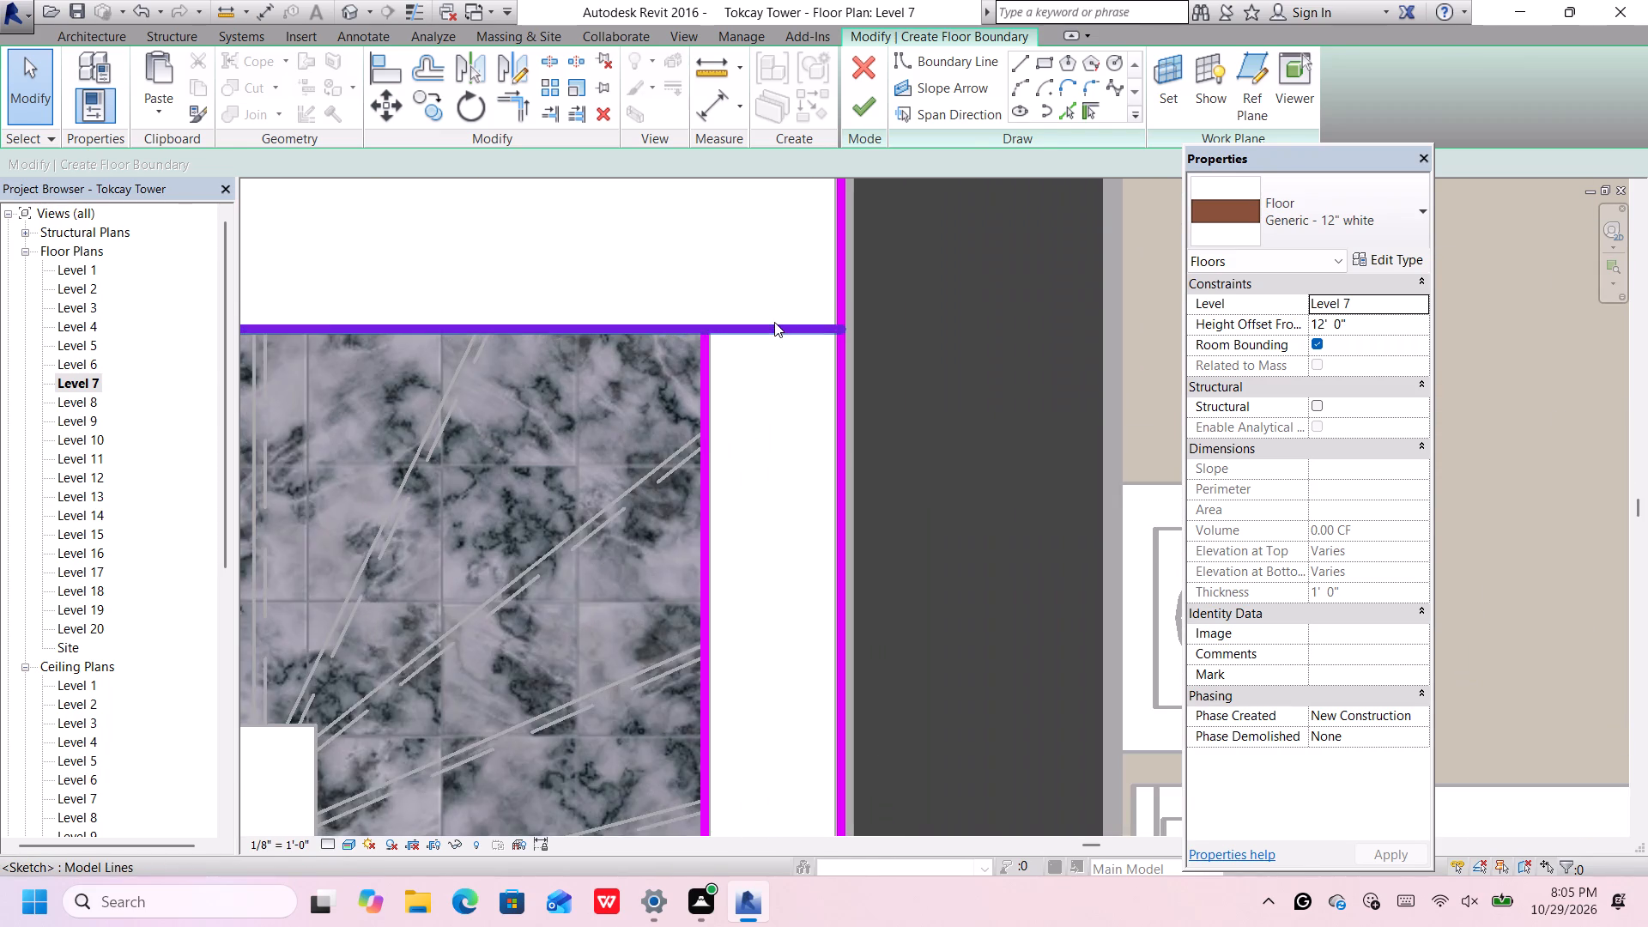
pyautogui.click(543, 61)
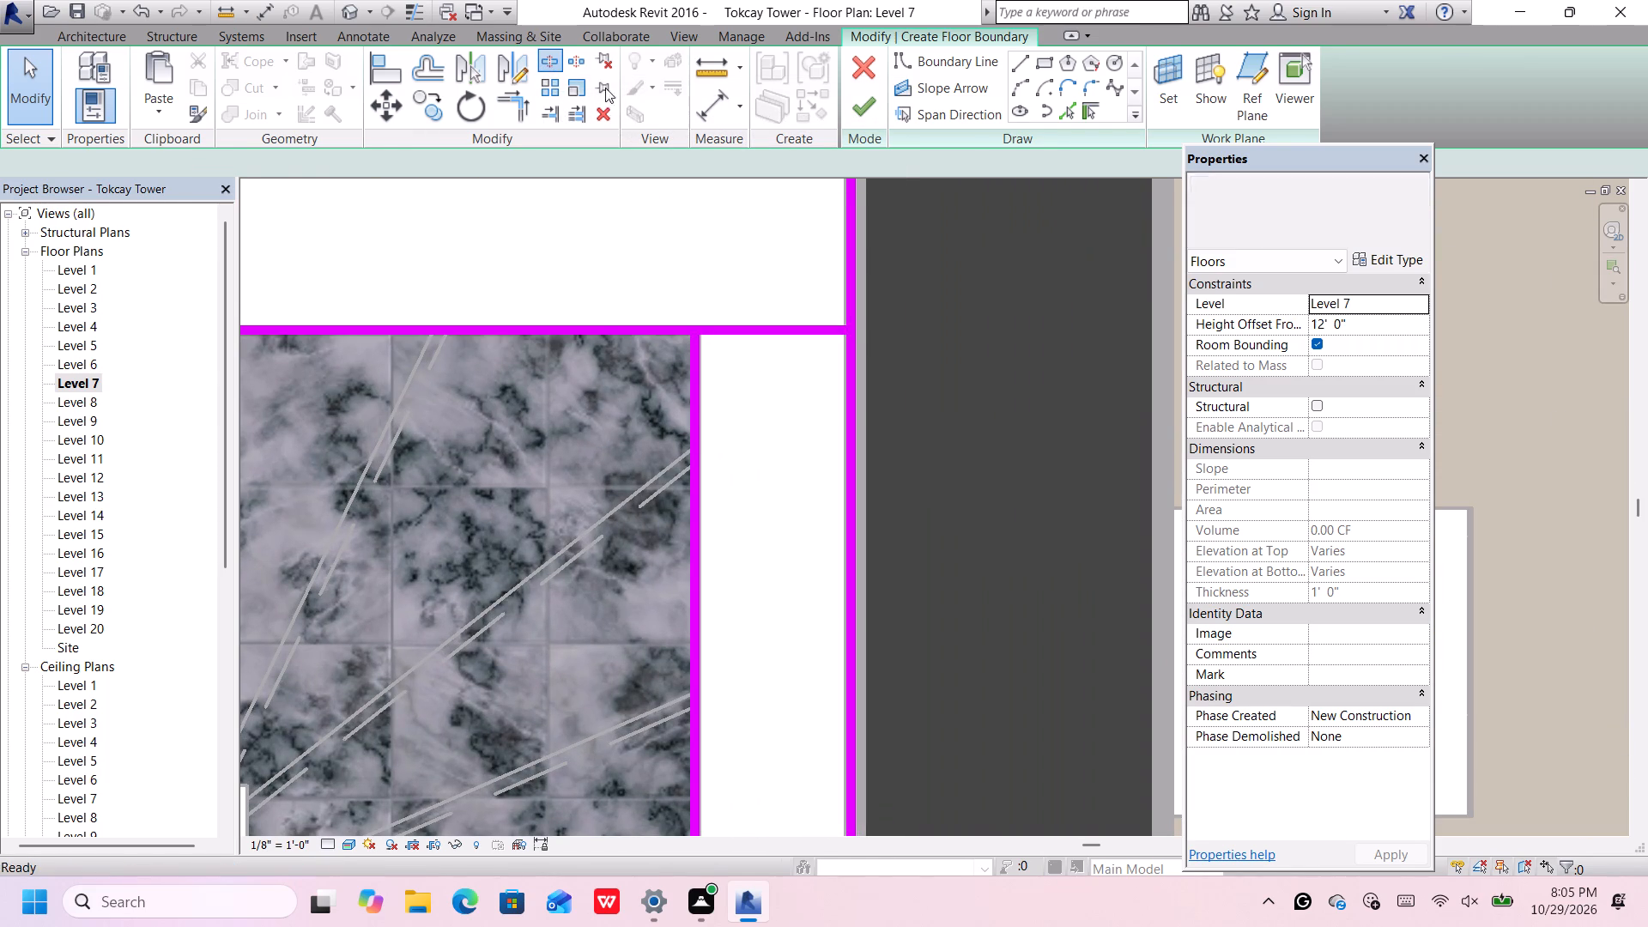
pyautogui.click(699, 330)
pyautogui.scroll(2, 715, 311)
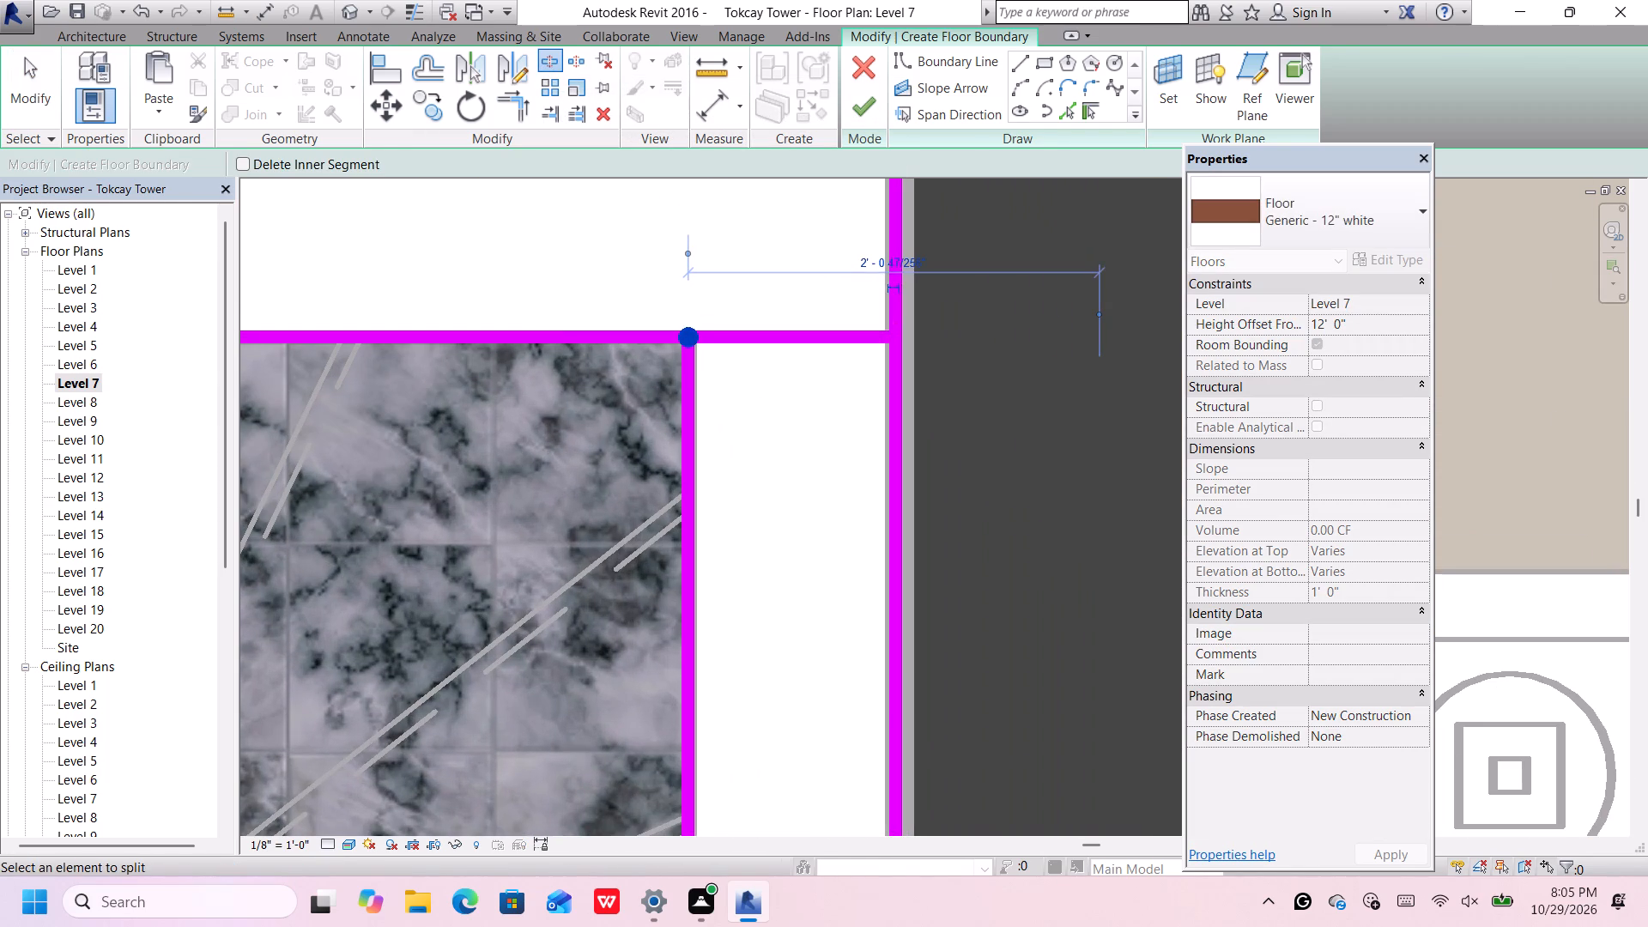
pyautogui.press('Escape')
pyautogui.press('Escape')
pyautogui.click(737, 342)
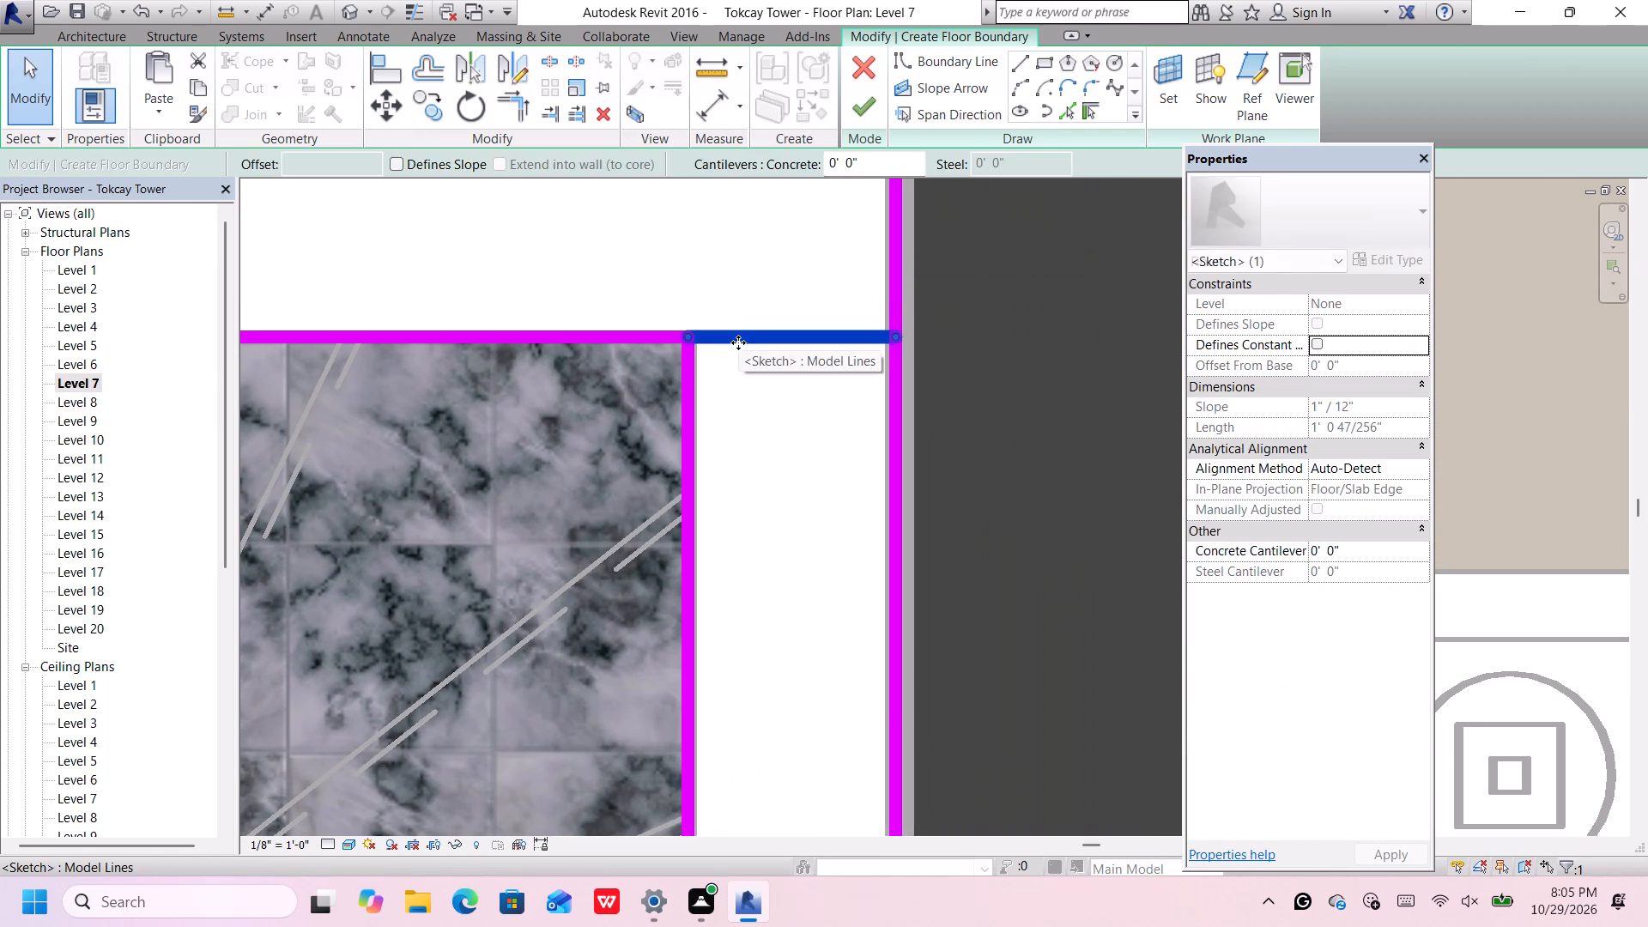
pyautogui.press('Delete')
# Nudge the left shaft wall's boundary line right into line with the corridor boundary above, and finish the Level 7 floor.
pyautogui.scroll(-14, 738, 343)
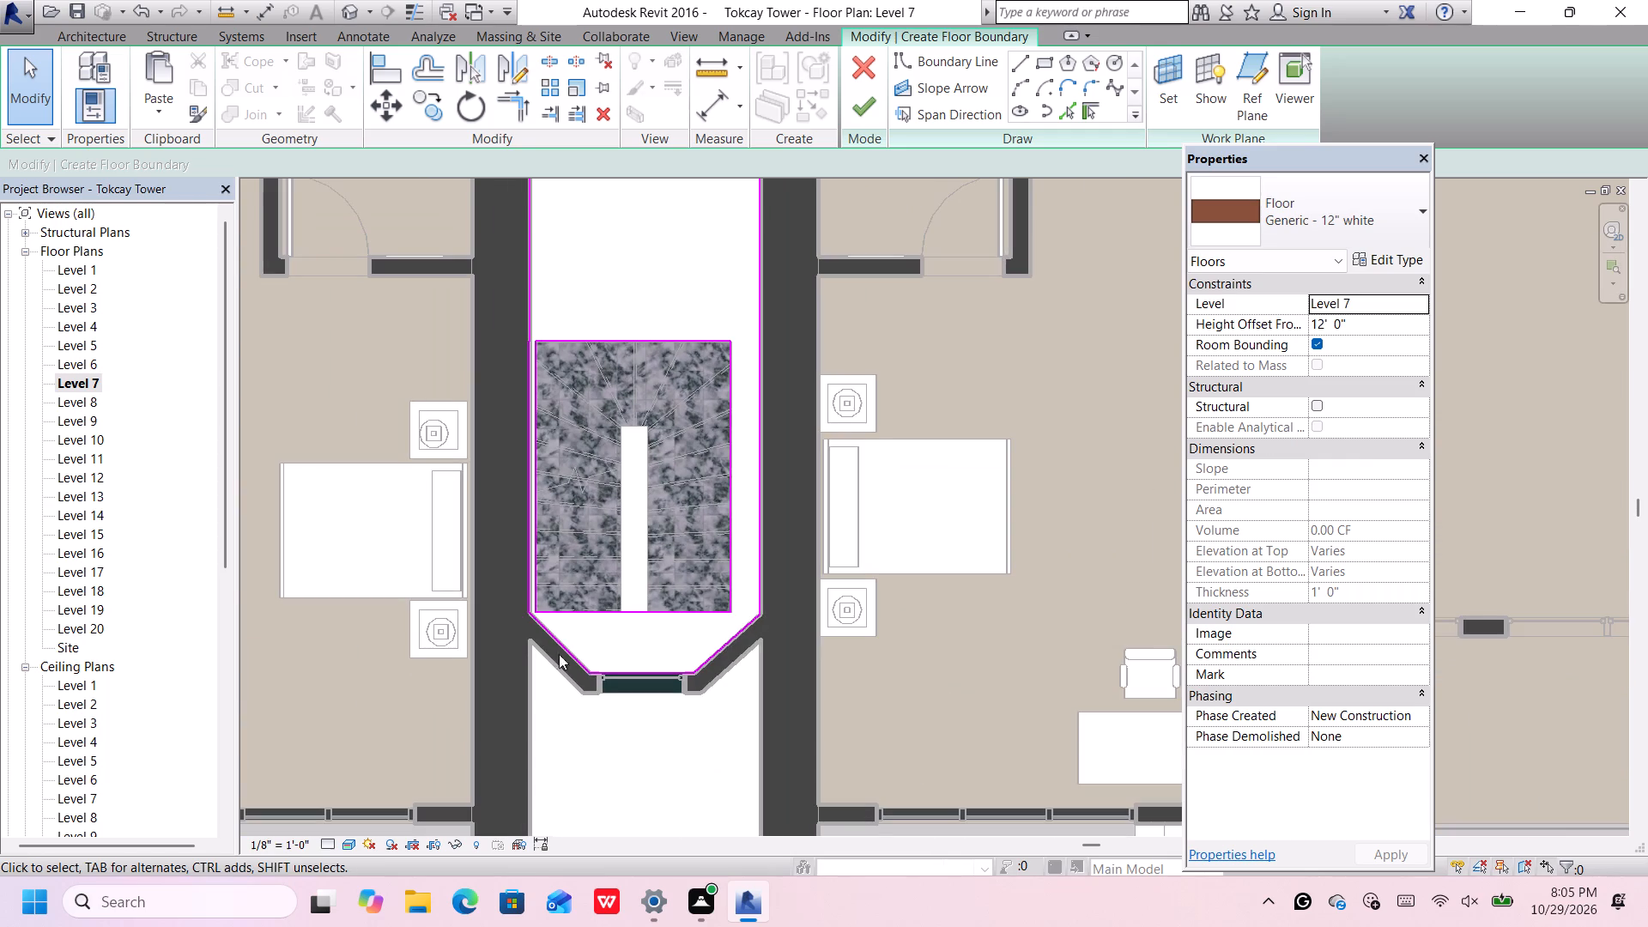
pyautogui.scroll(10, 550, 619)
pyautogui.scroll(-7, 506, 615)
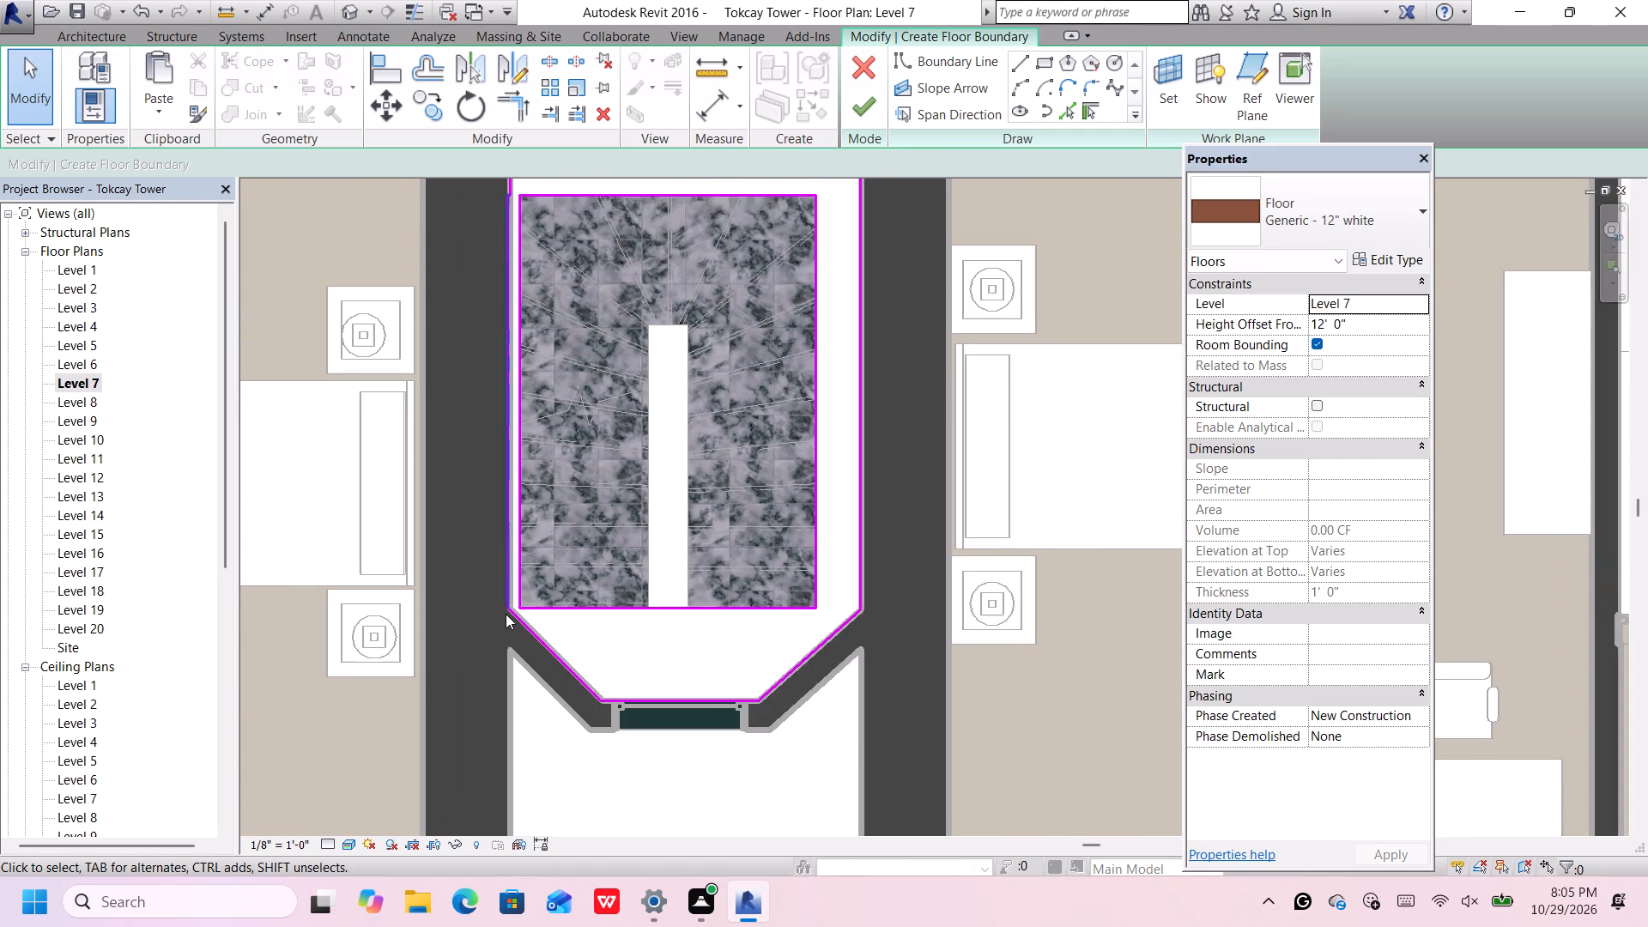
pyautogui.scroll(-3, 506, 614)
pyautogui.moveTo(531, 341); pyautogui.dragTo(536, 345, button='middle')
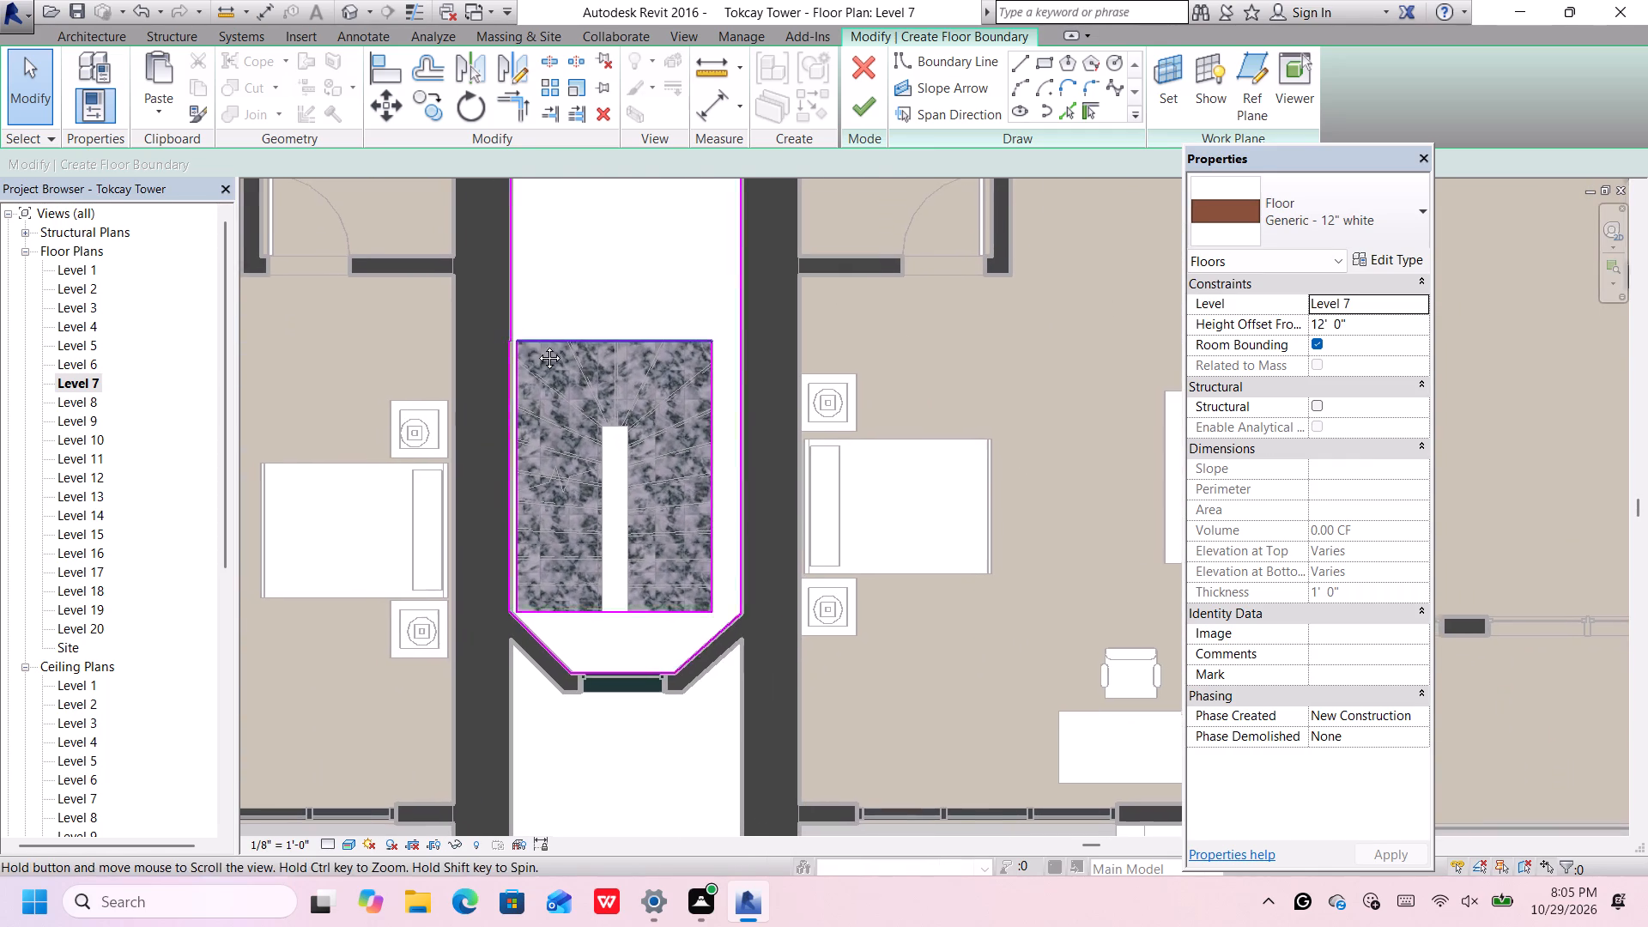
pyautogui.moveTo(536, 345); pyautogui.dragTo(554, 367, button='middle')
pyautogui.scroll(11, 552, 365)
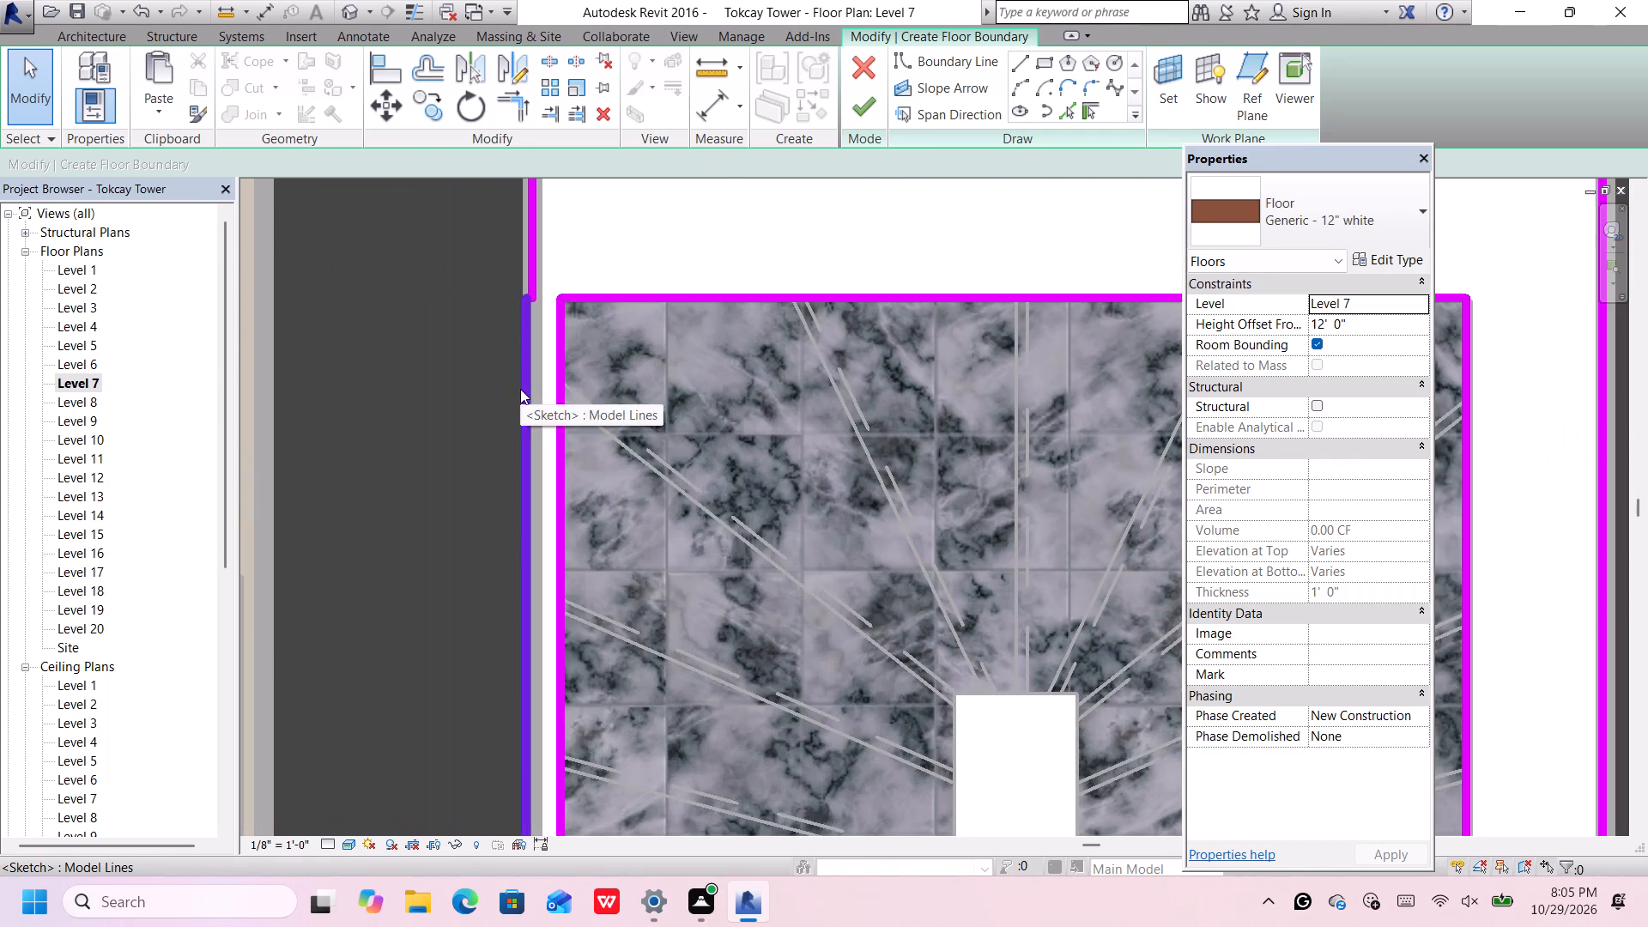
pyautogui.click(520, 387)
pyautogui.scroll(6, 524, 348)
pyautogui.scroll(-1, 524, 348)
pyautogui.press('Right')
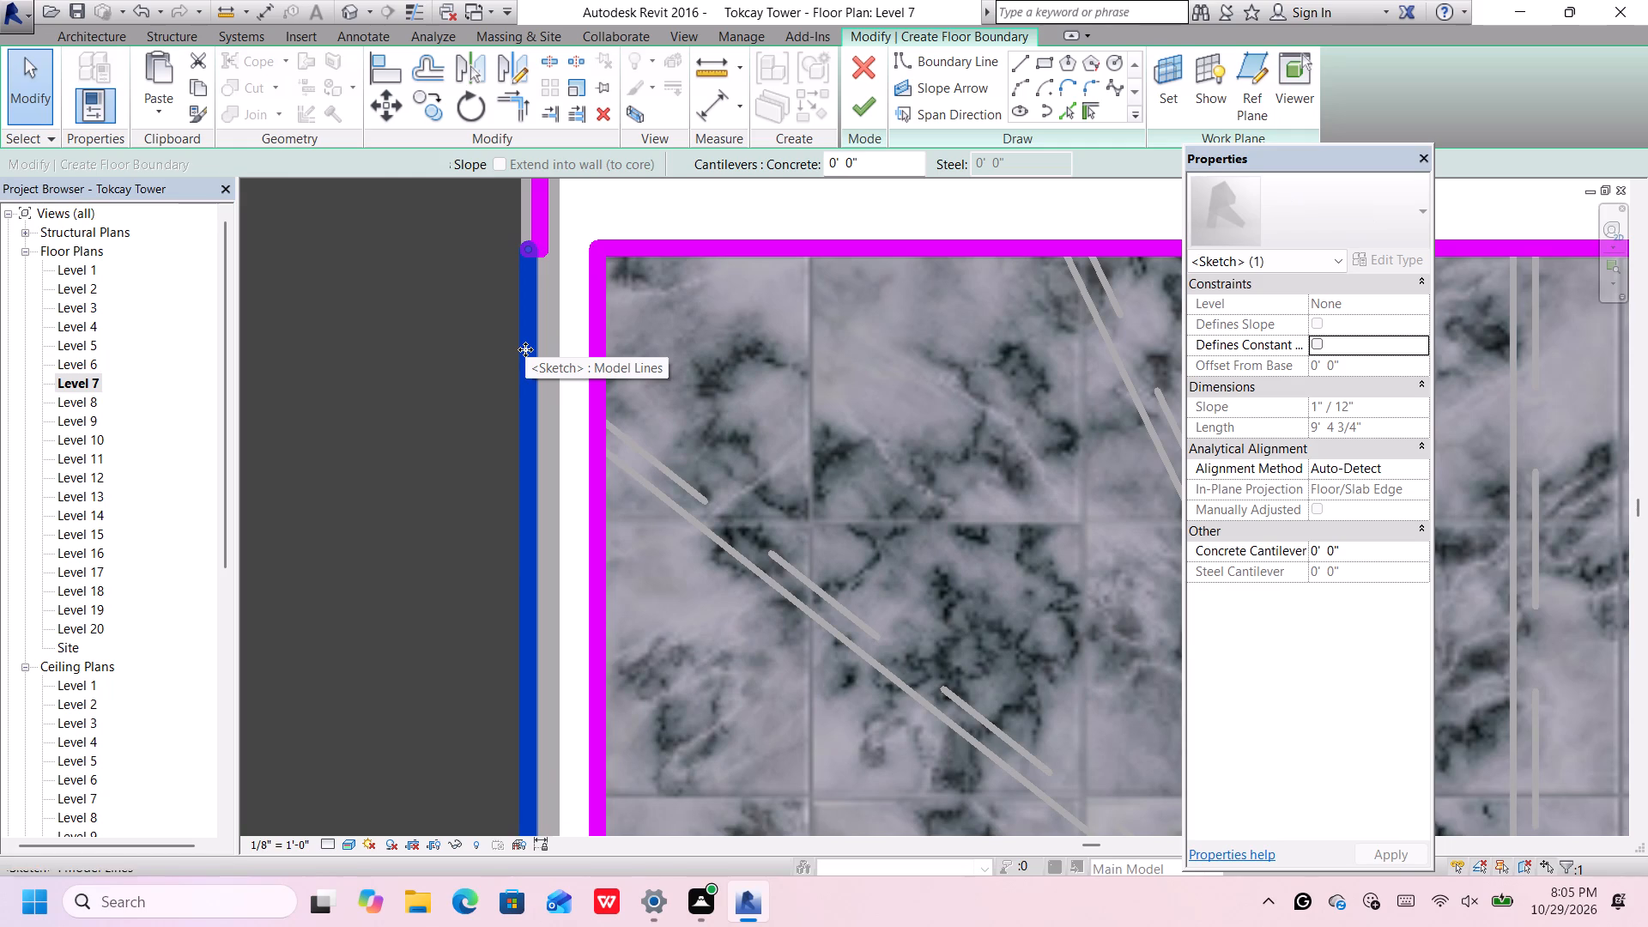
pyautogui.scroll(1, 547, 327)
pyautogui.press('Right')
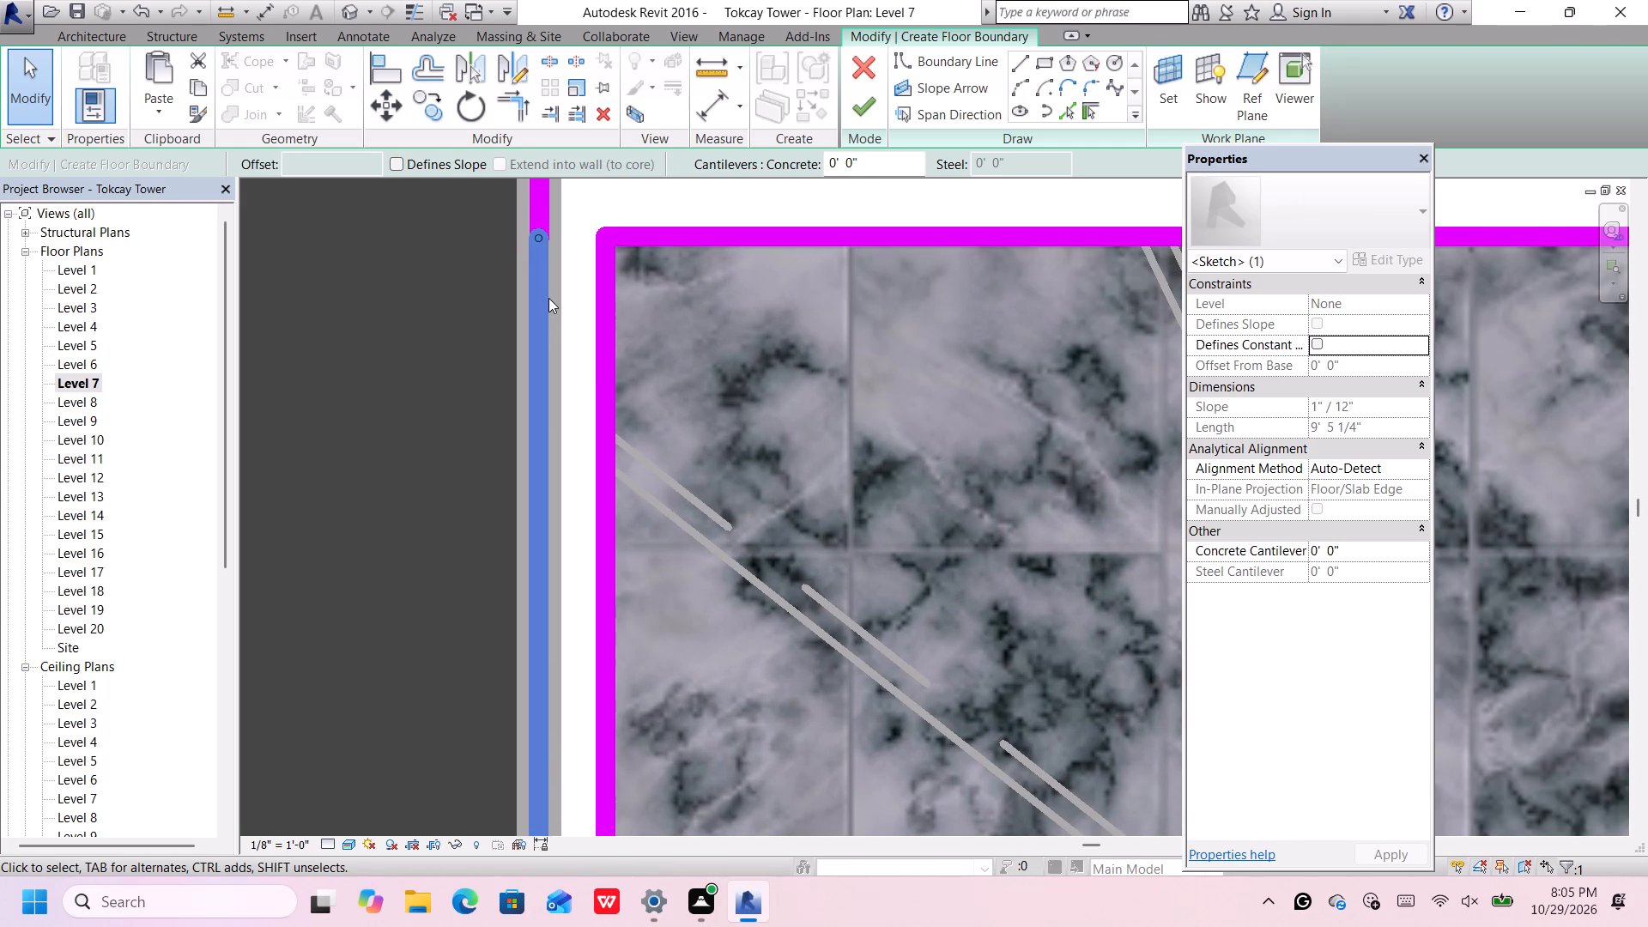
pyautogui.scroll(-12, 548, 298)
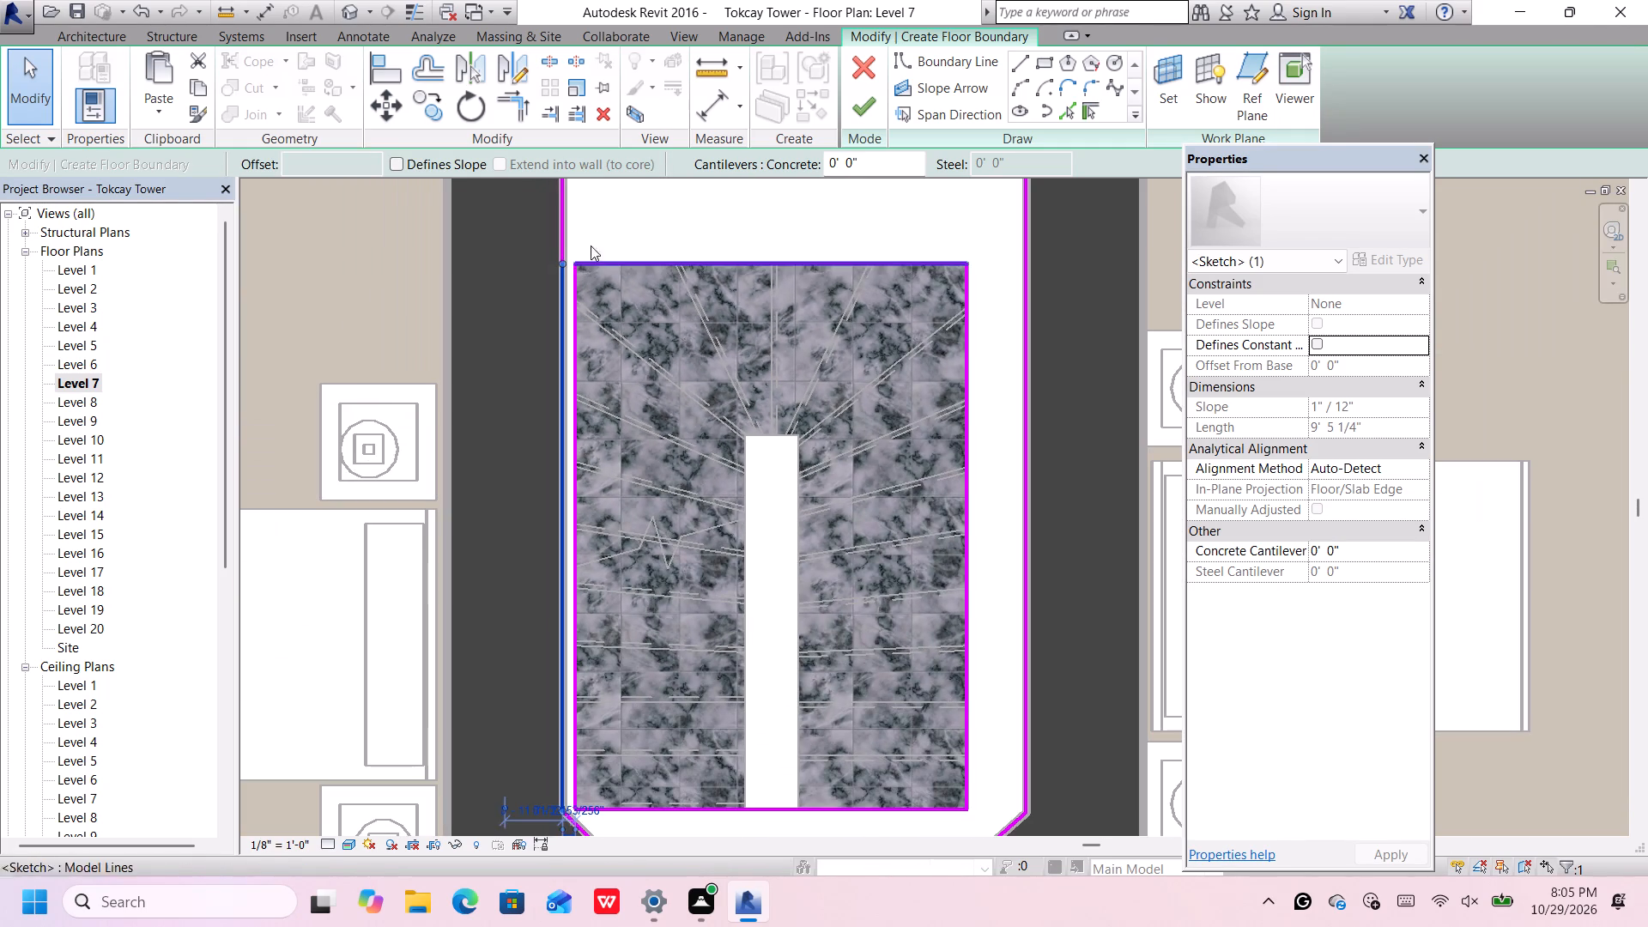
pyautogui.click(857, 113)
pyautogui.scroll(-4, 651, 264)
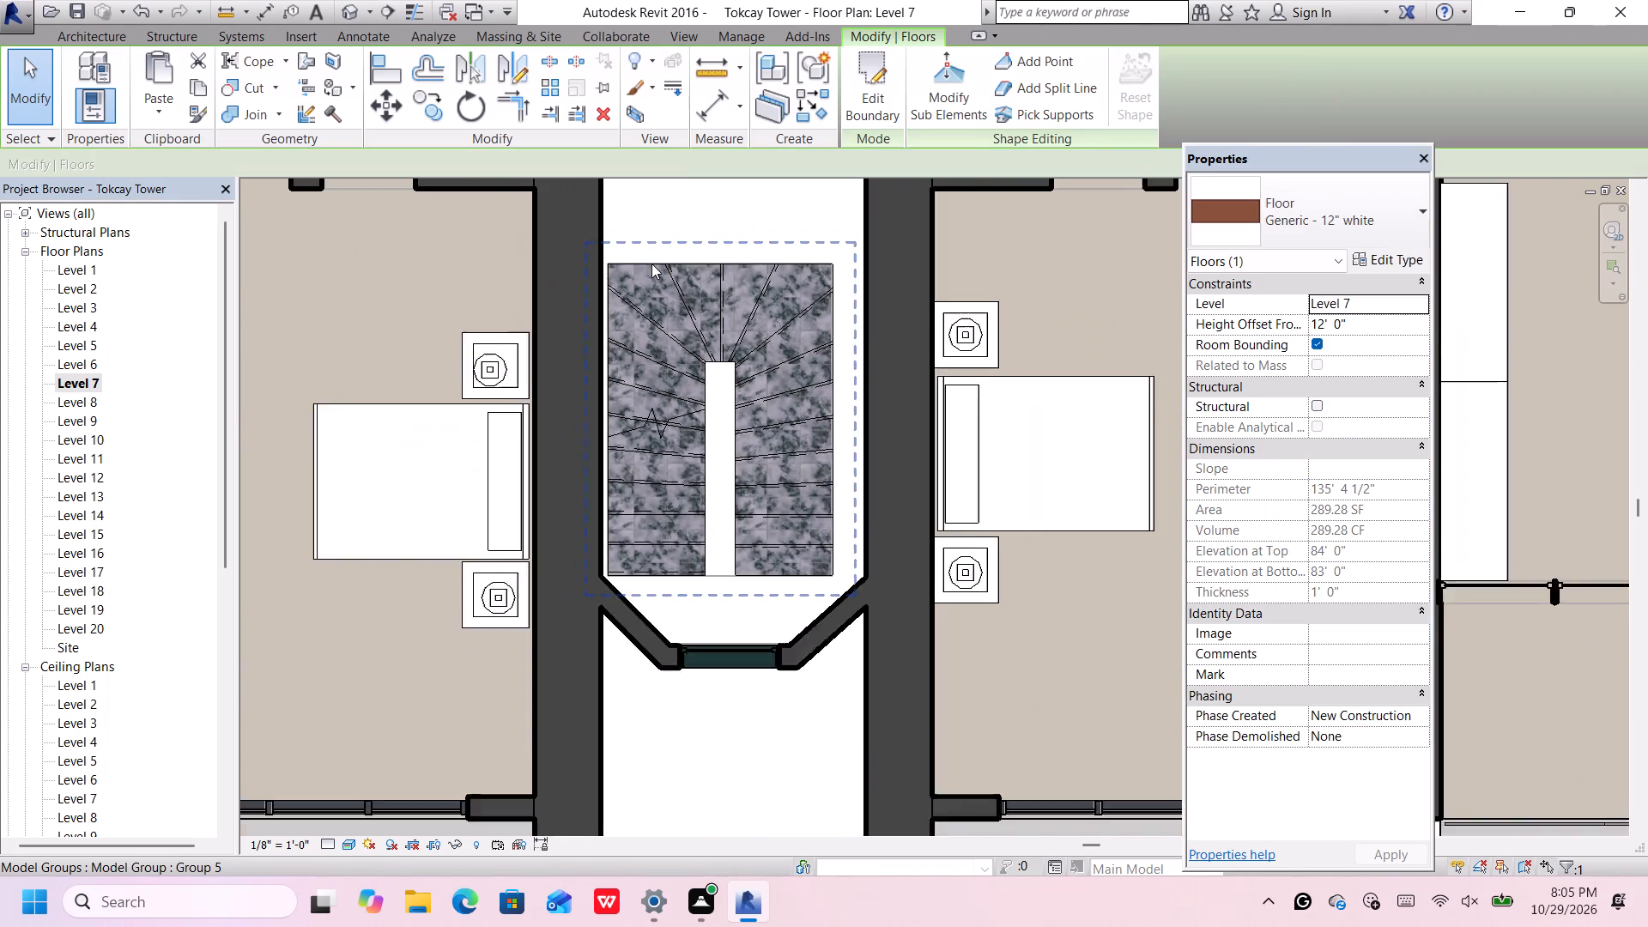
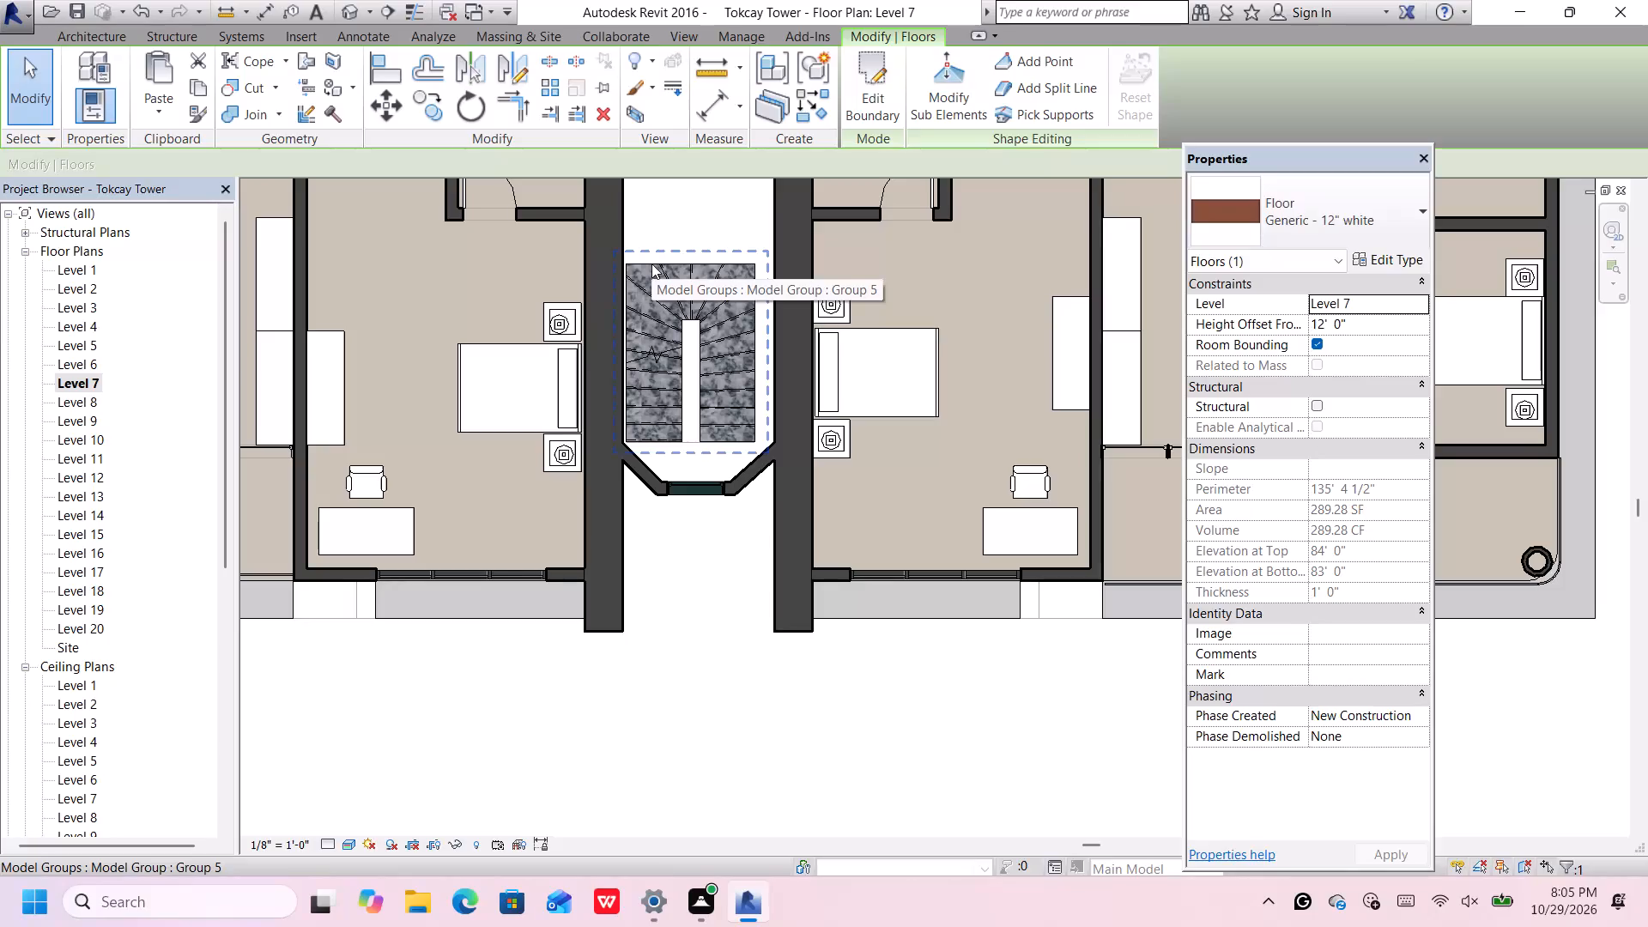
# Undo finishing the corridor floor, set its level constraint to Level 6, and finish the floor sketch again.
pyautogui.hotkey('ctrl', 'z')
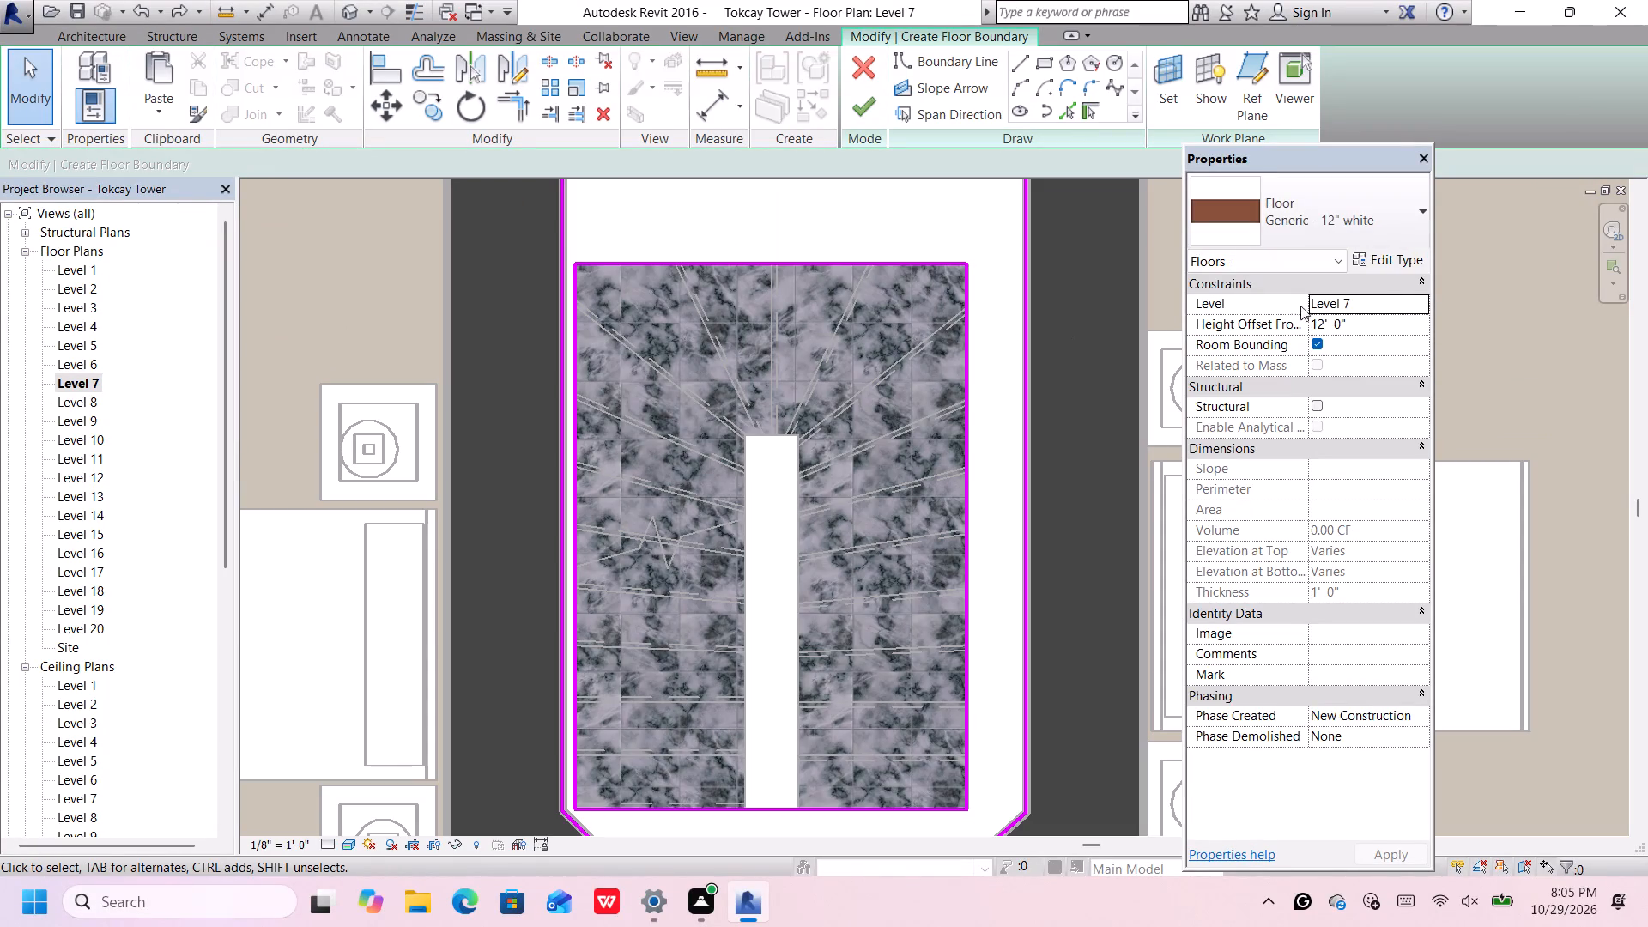
pyautogui.click(1420, 297)
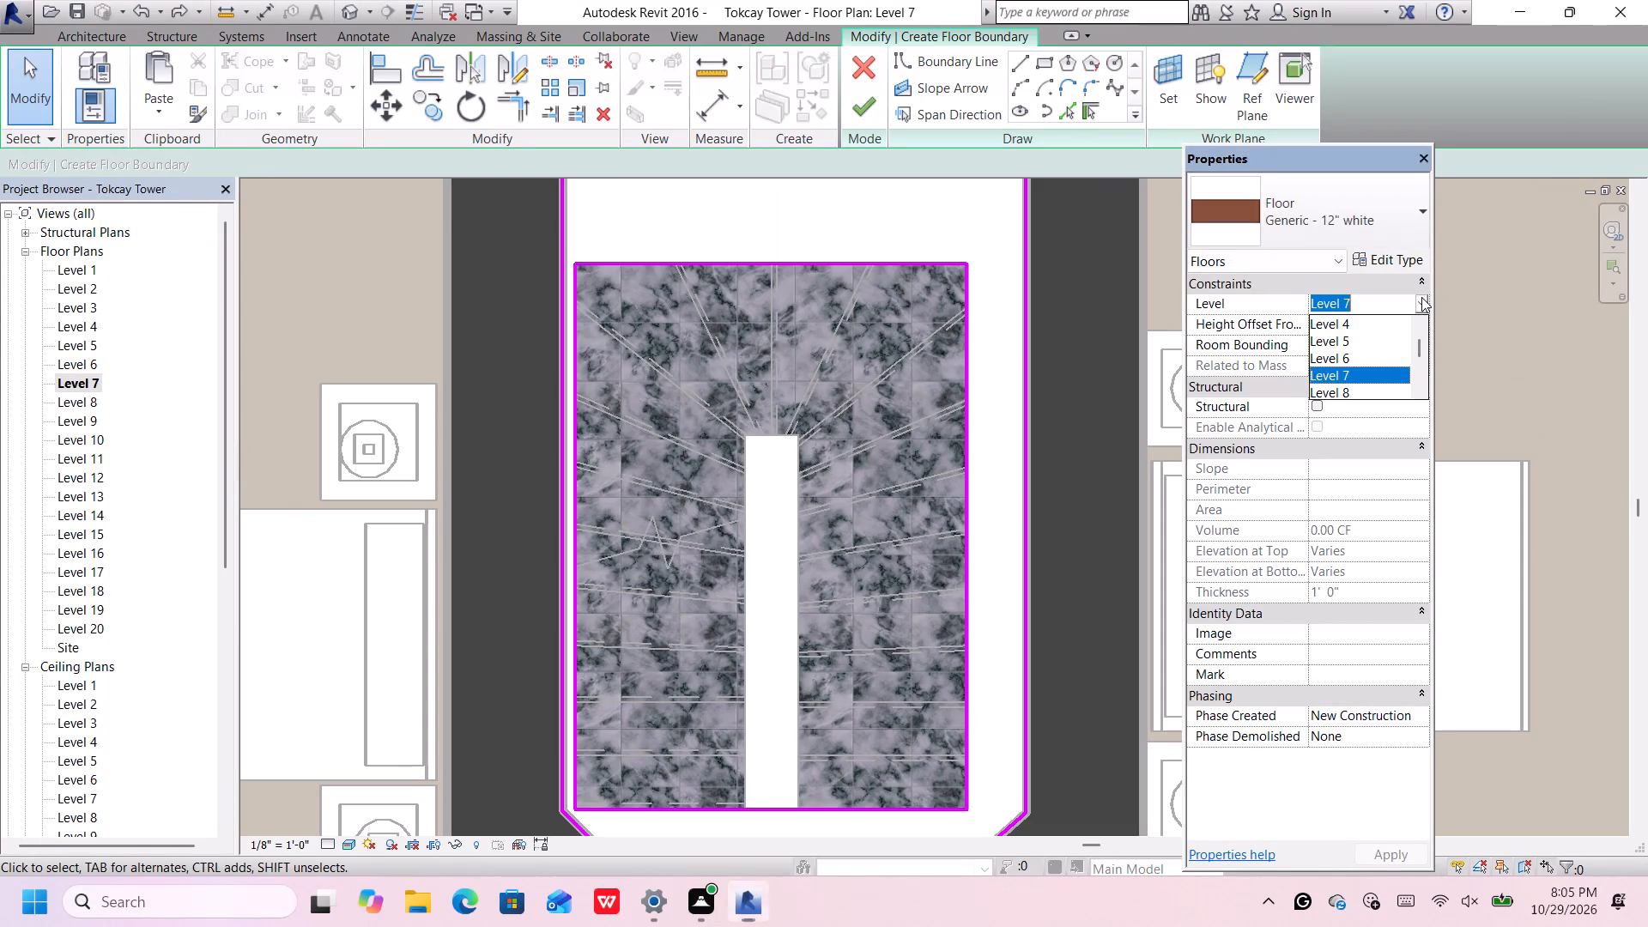
pyautogui.click(1377, 355)
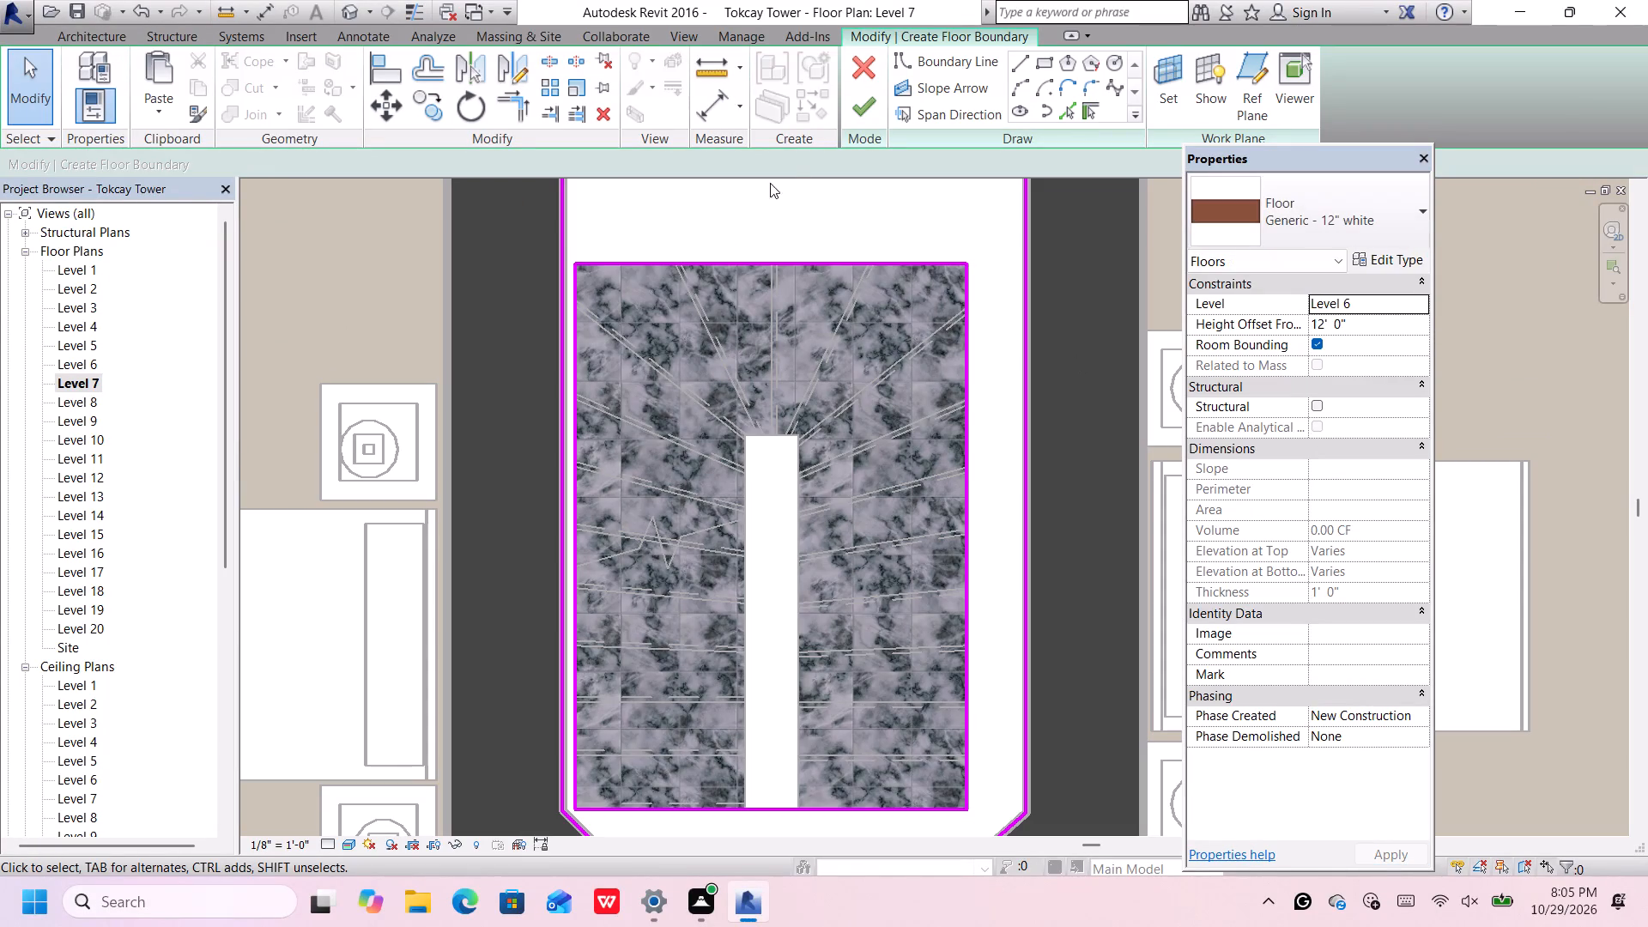
pyautogui.click(845, 116)
pyautogui.scroll(-5, 885, 198)
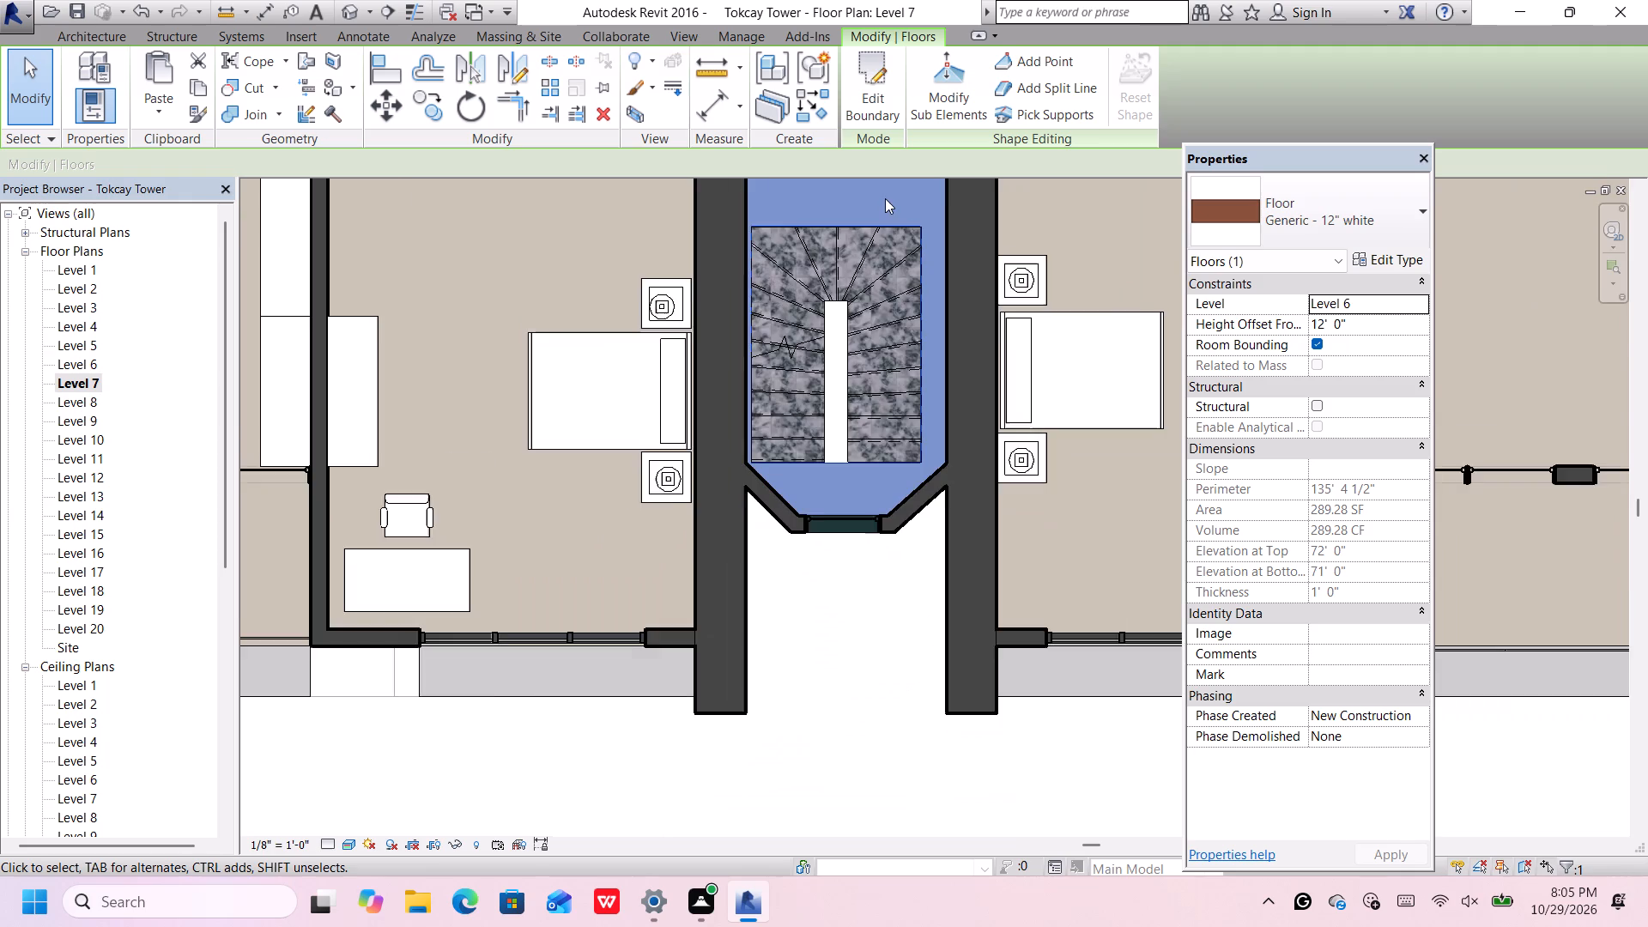
pyautogui.scroll(-3, 885, 198)
pyautogui.moveTo(886, 207); pyautogui.dragTo(802, 548, button='middle')
pyautogui.scroll(-7, 792, 554)
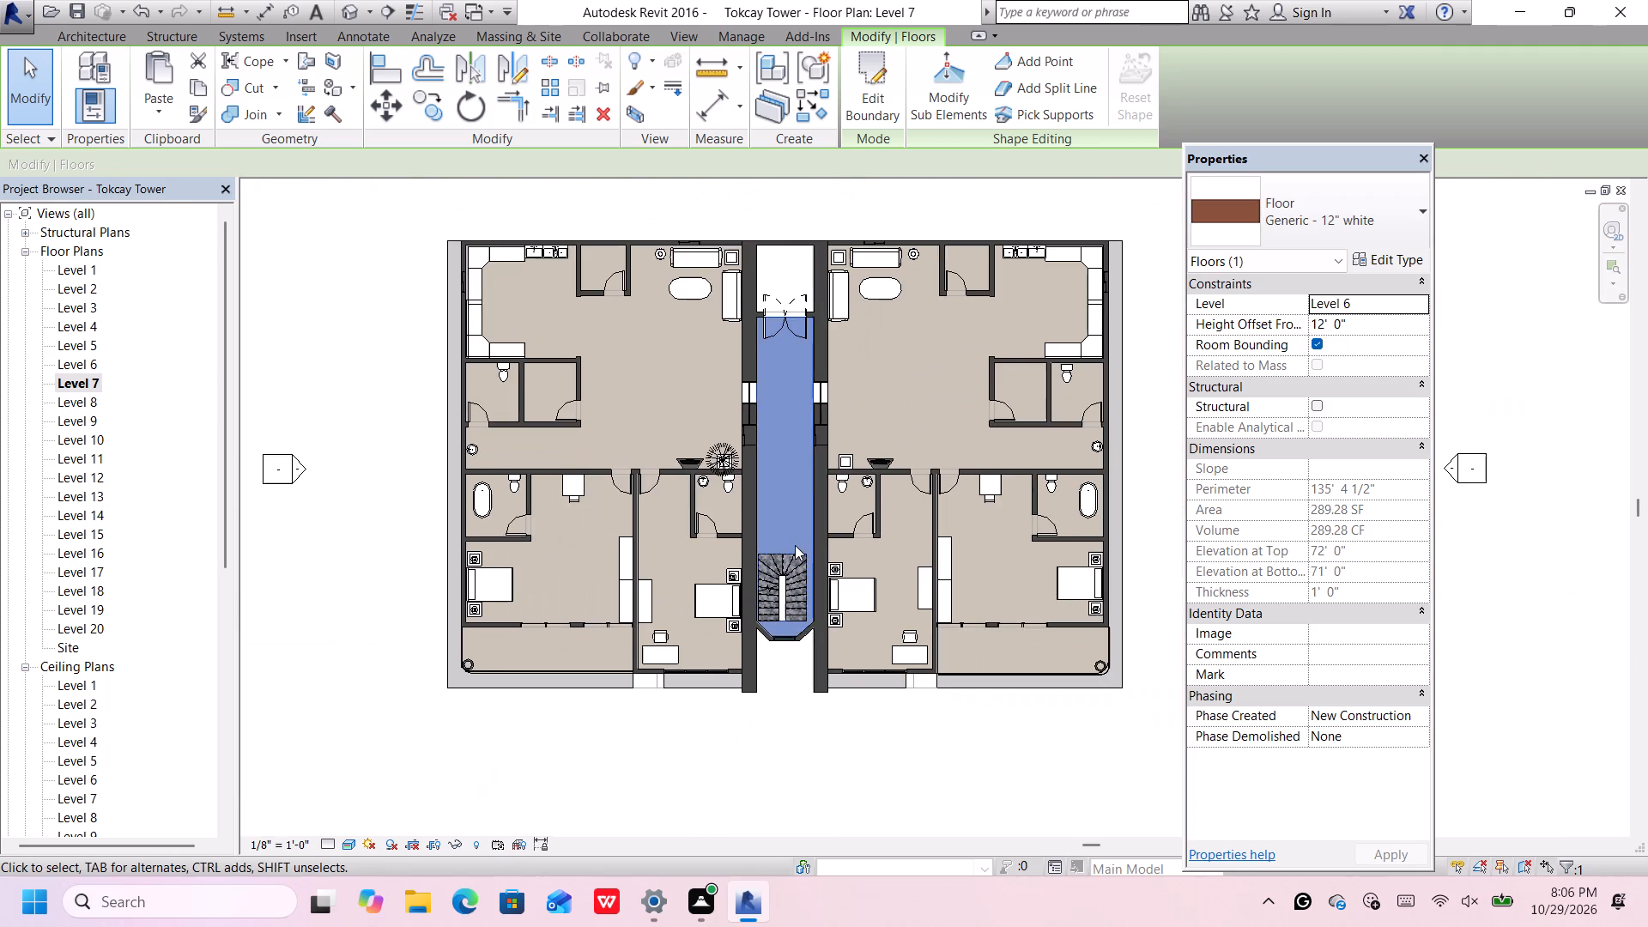
pyautogui.scroll(1, 790, 497)
pyautogui.click(779, 723)
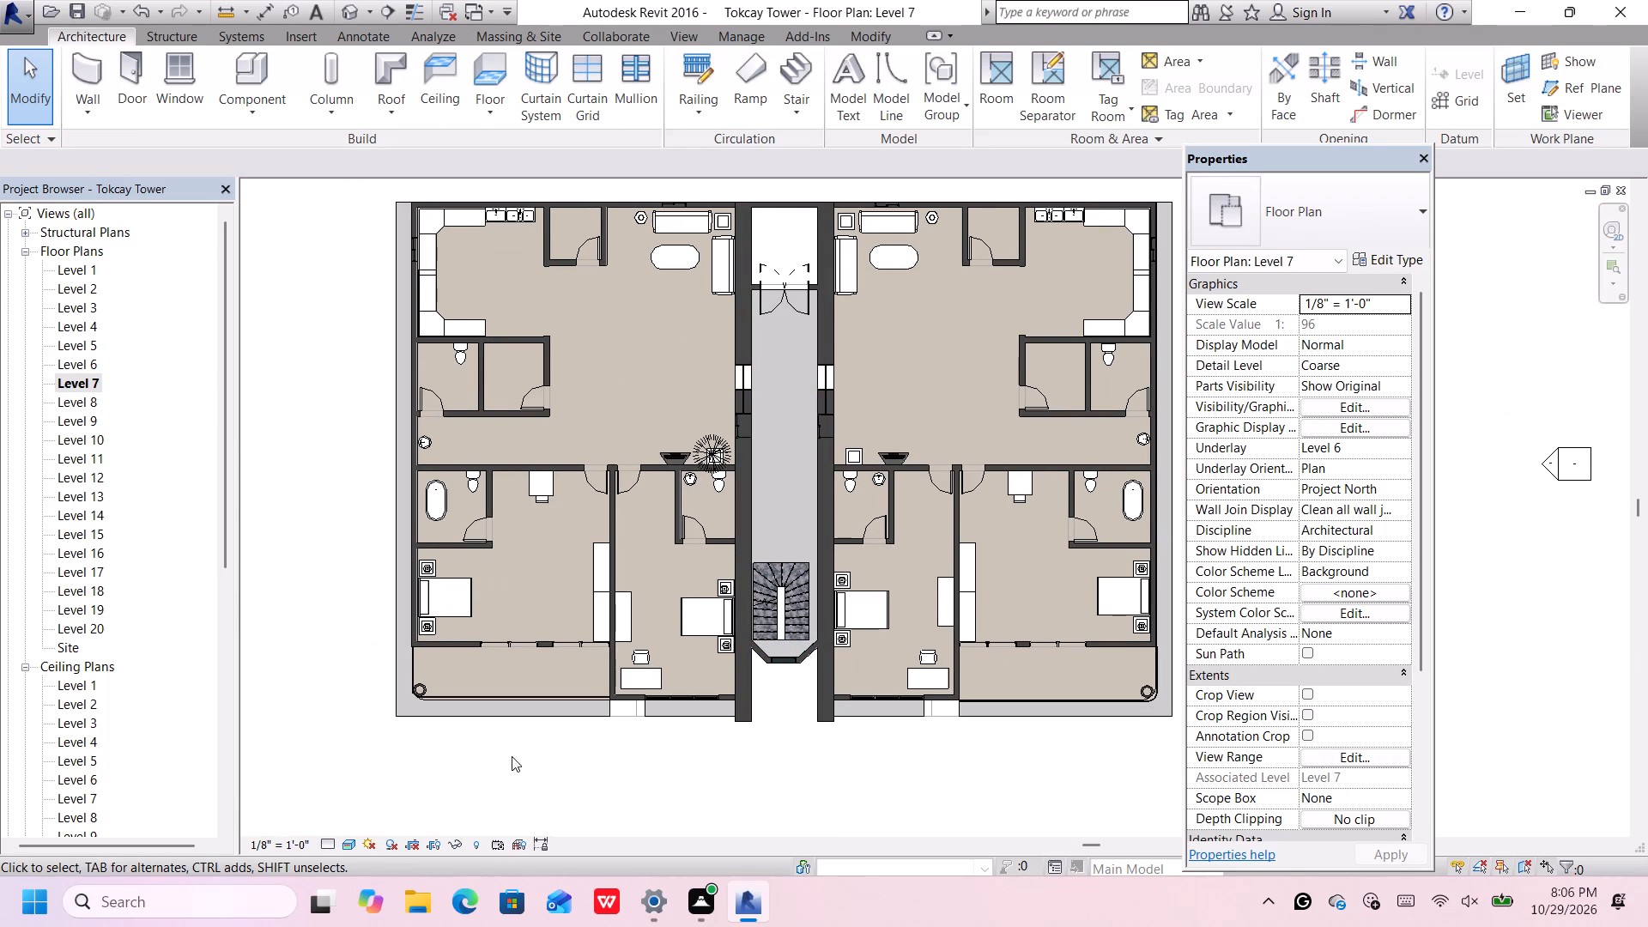
# Open the Level 8 floor plan and set its visual style to Realistic.
pyautogui.doubleClick(76, 404)
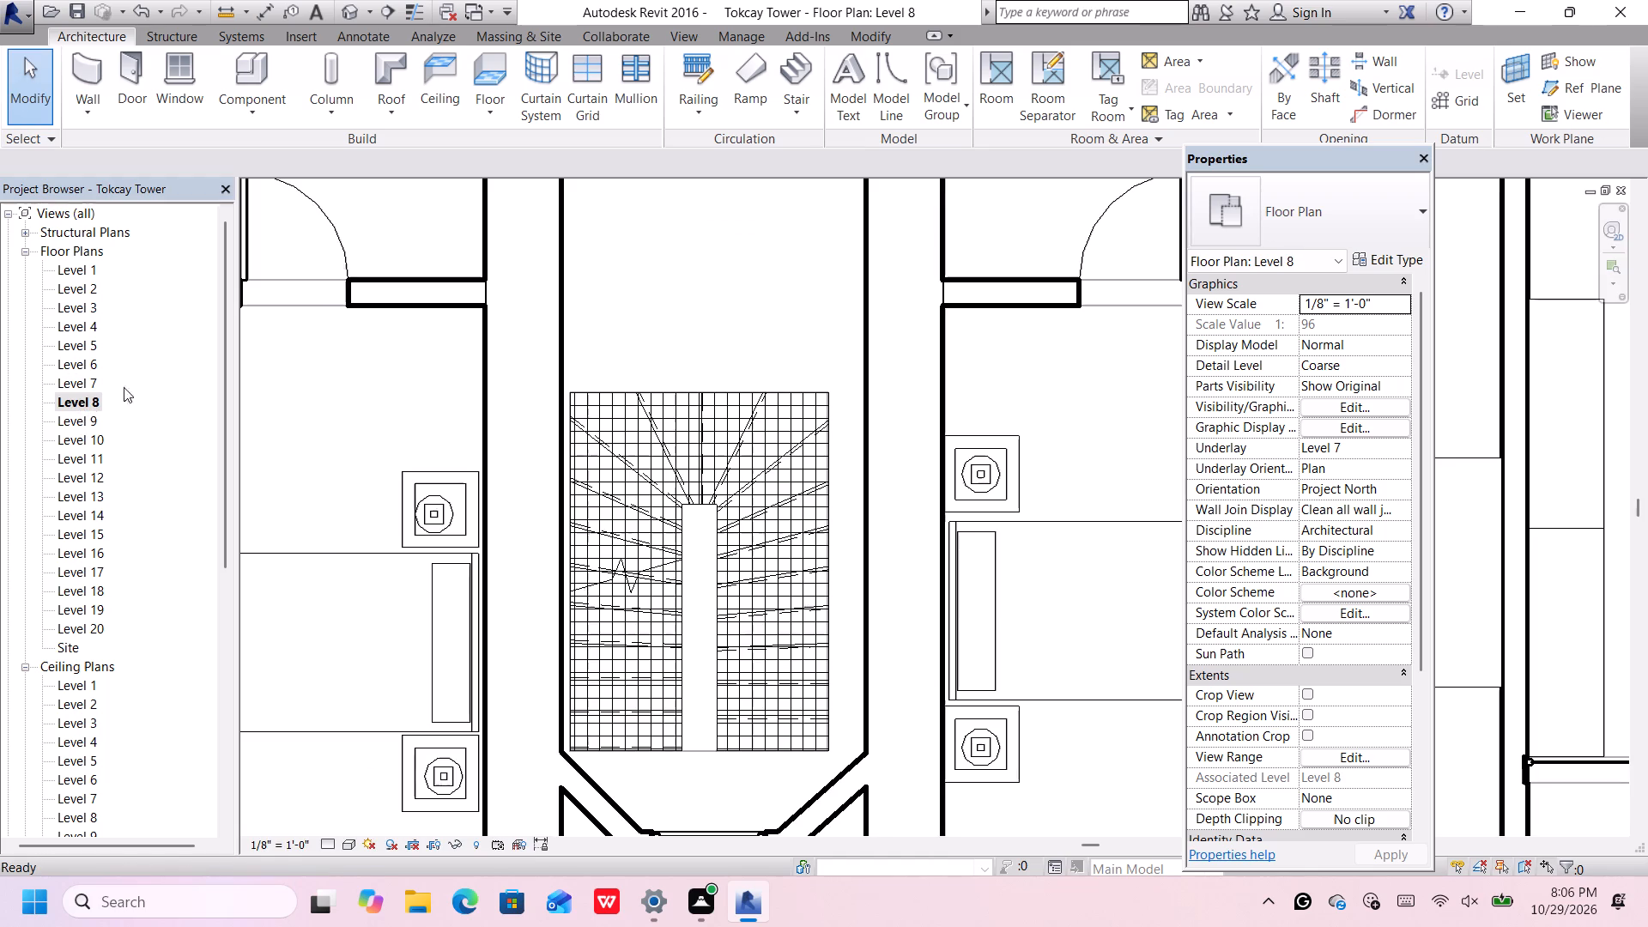
pyautogui.click(345, 850)
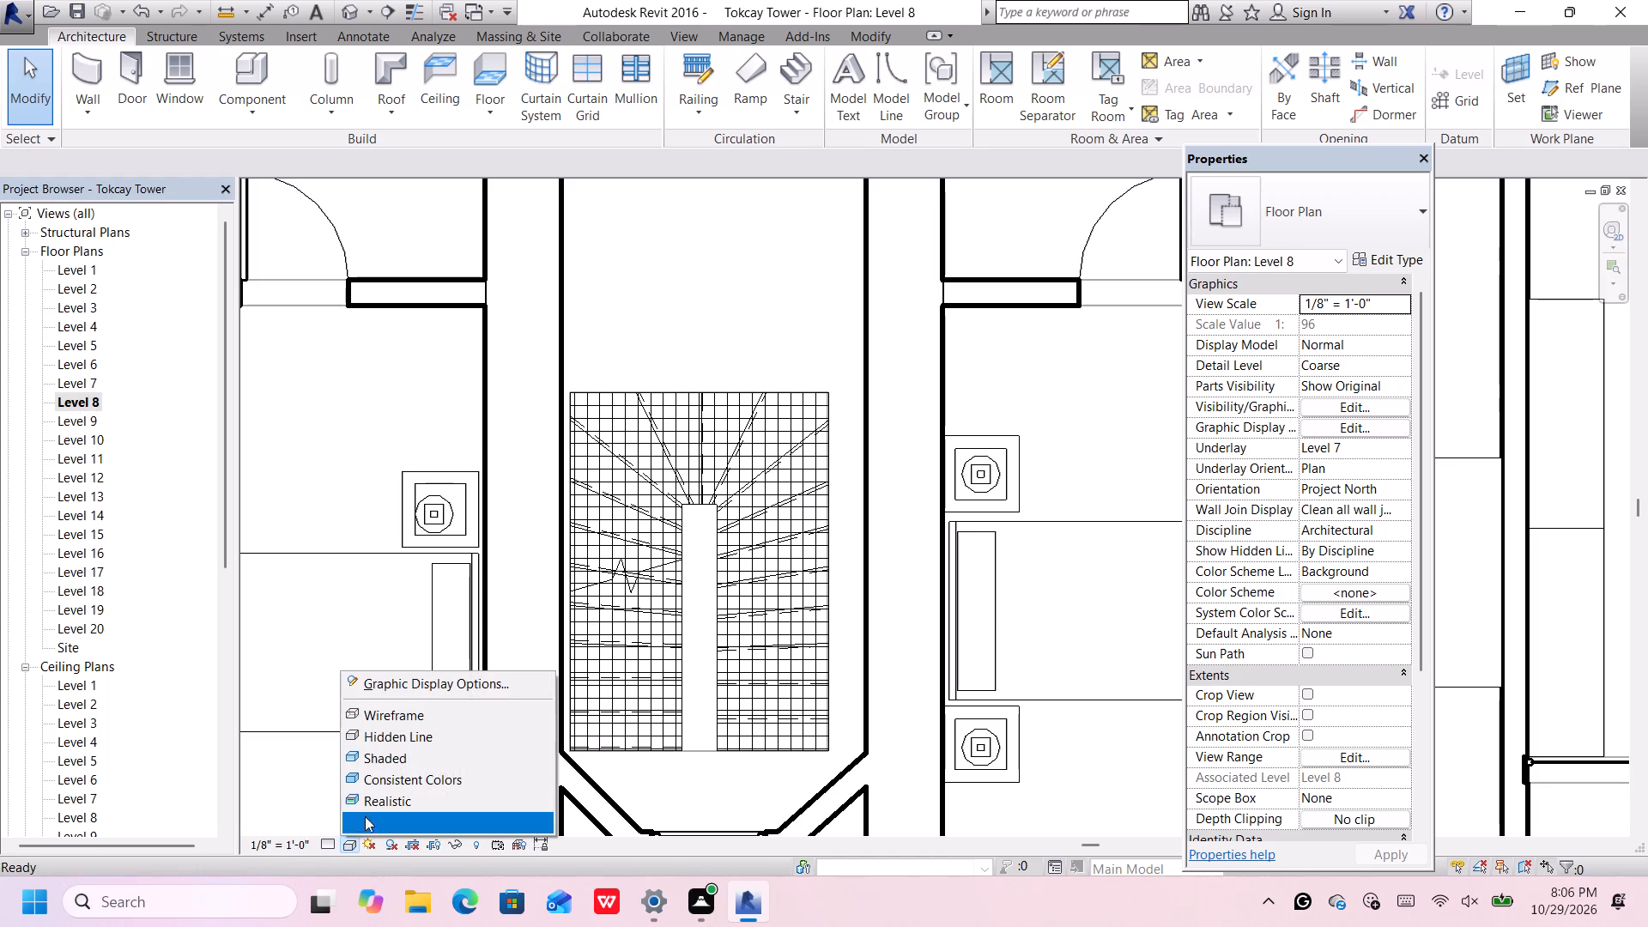
pyautogui.click(381, 804)
pyautogui.scroll(-10, 506, 730)
pyautogui.moveTo(561, 693); pyautogui.dragTo(654, 716, button='middle')
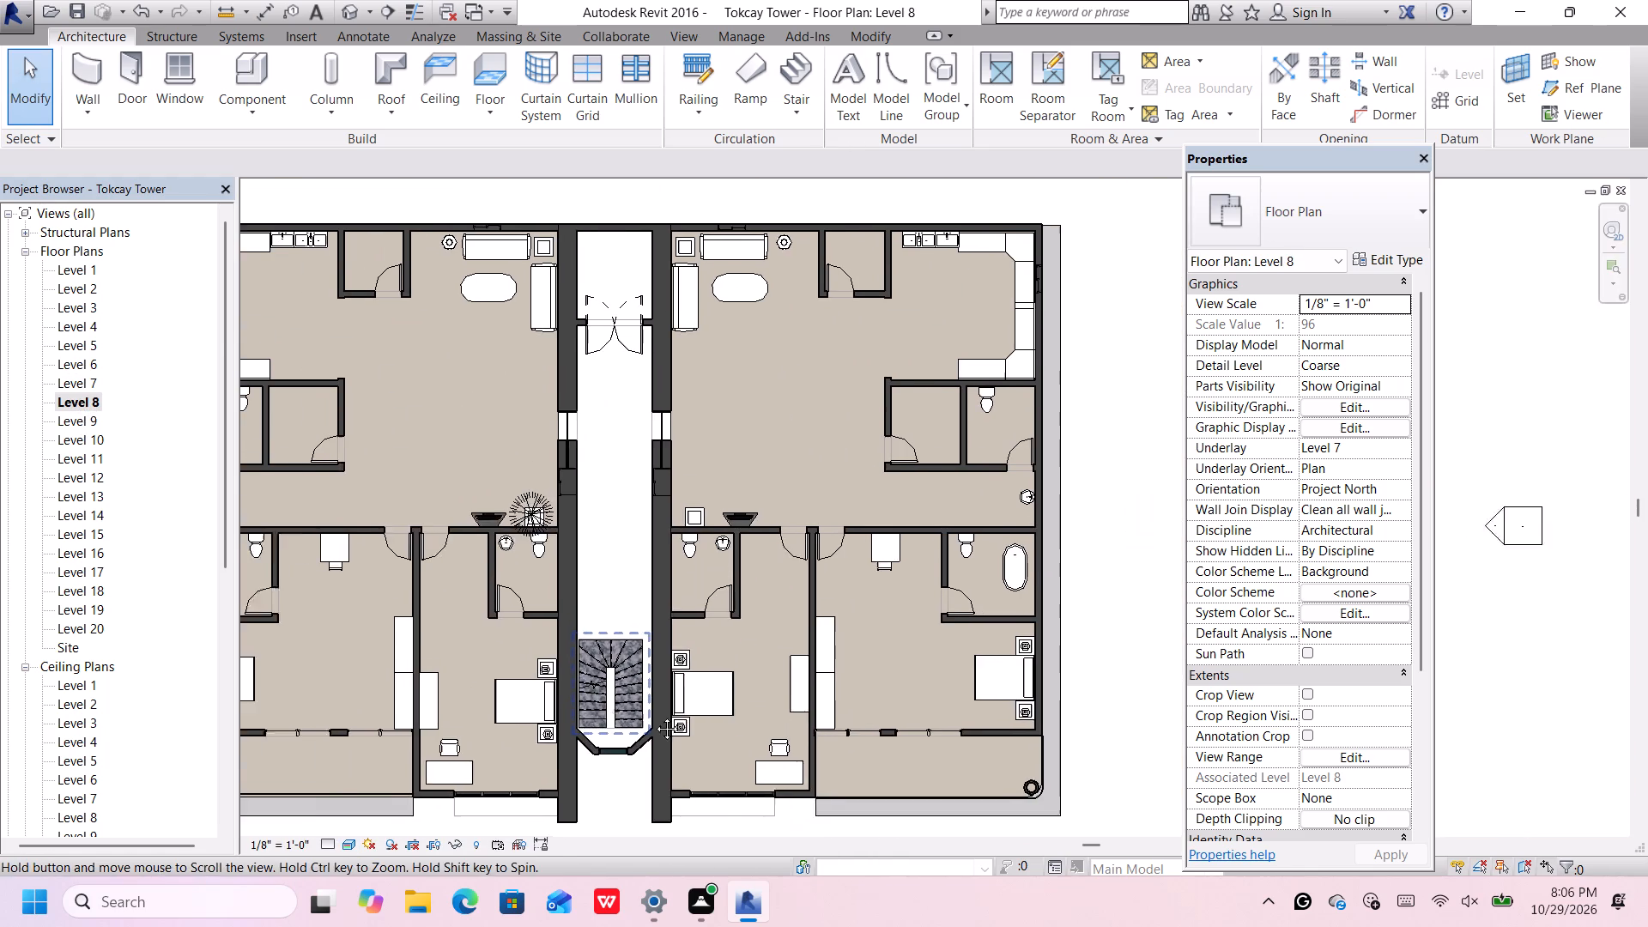
pyautogui.moveTo(654, 716); pyautogui.dragTo(657, 716, button='middle')
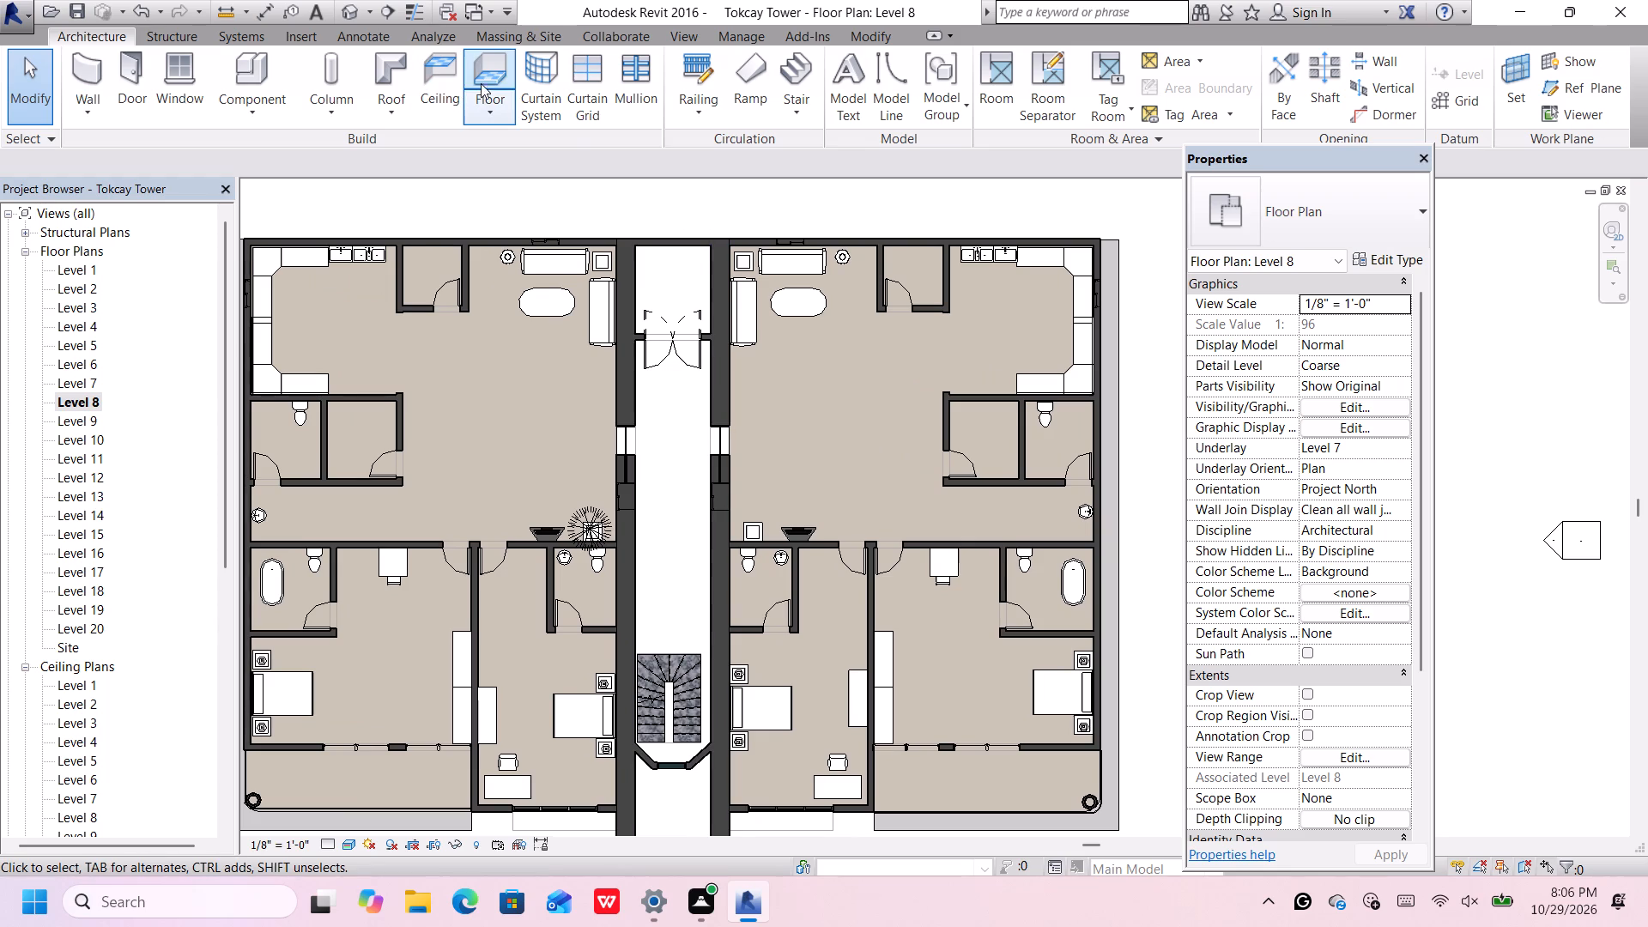
# Start a Level 8 floor and sketch a boundary rectangle about 33'-3" long from the corridor's double-door wall to the stair's upper edge.
pyautogui.click(483, 77)
pyautogui.scroll(5, 648, 354)
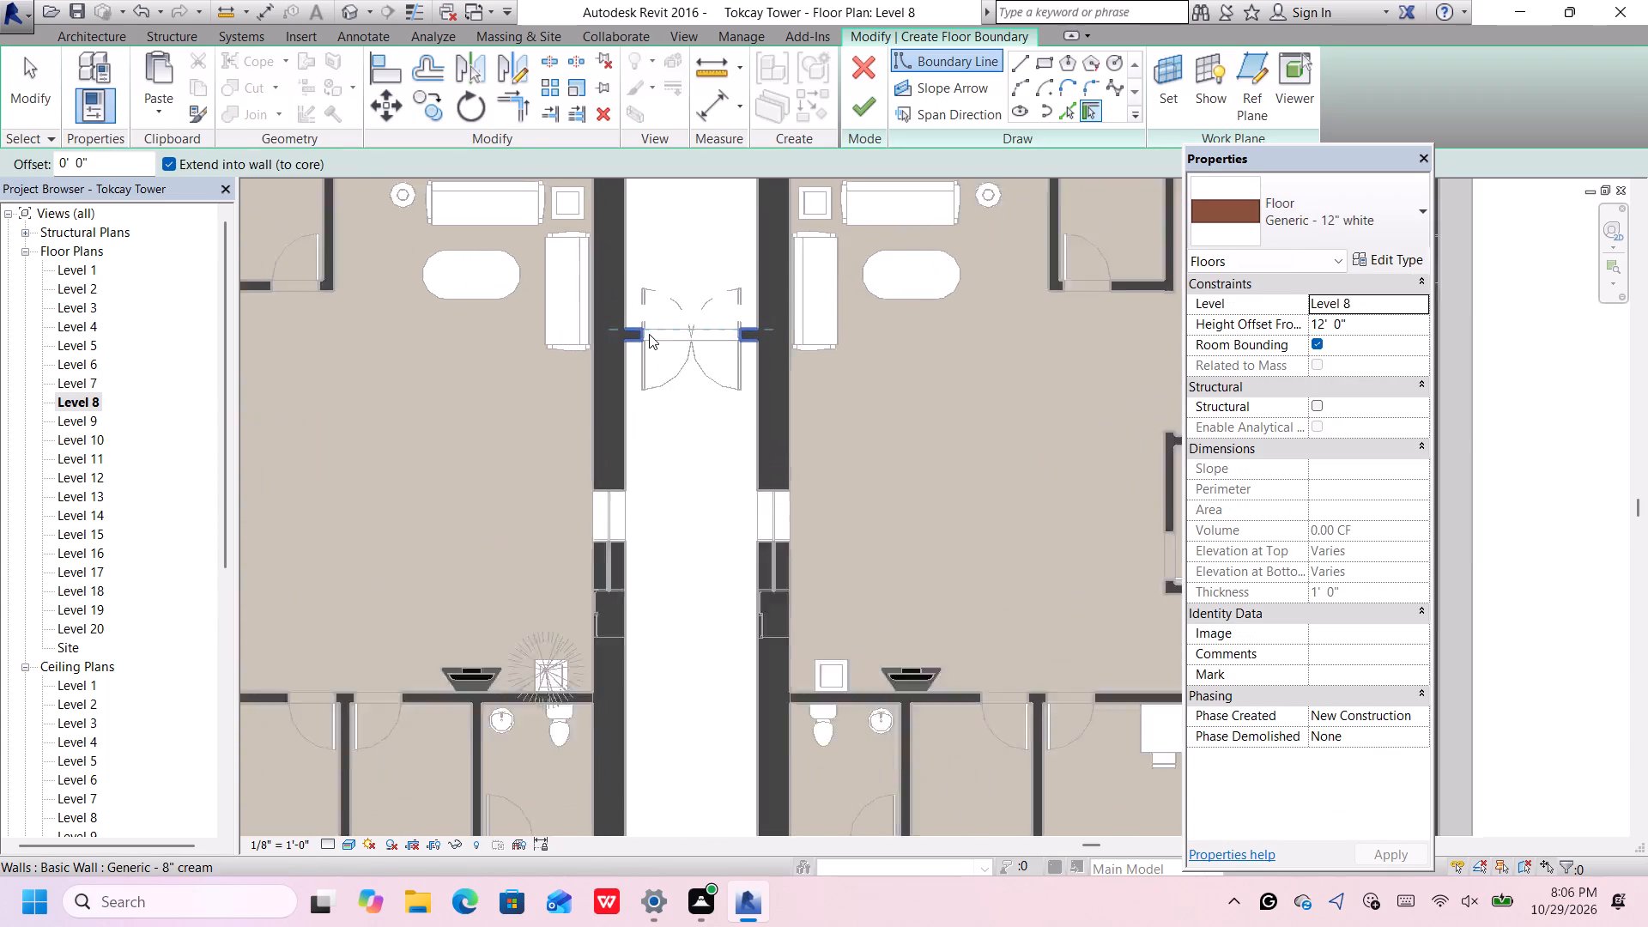
pyautogui.click(1045, 63)
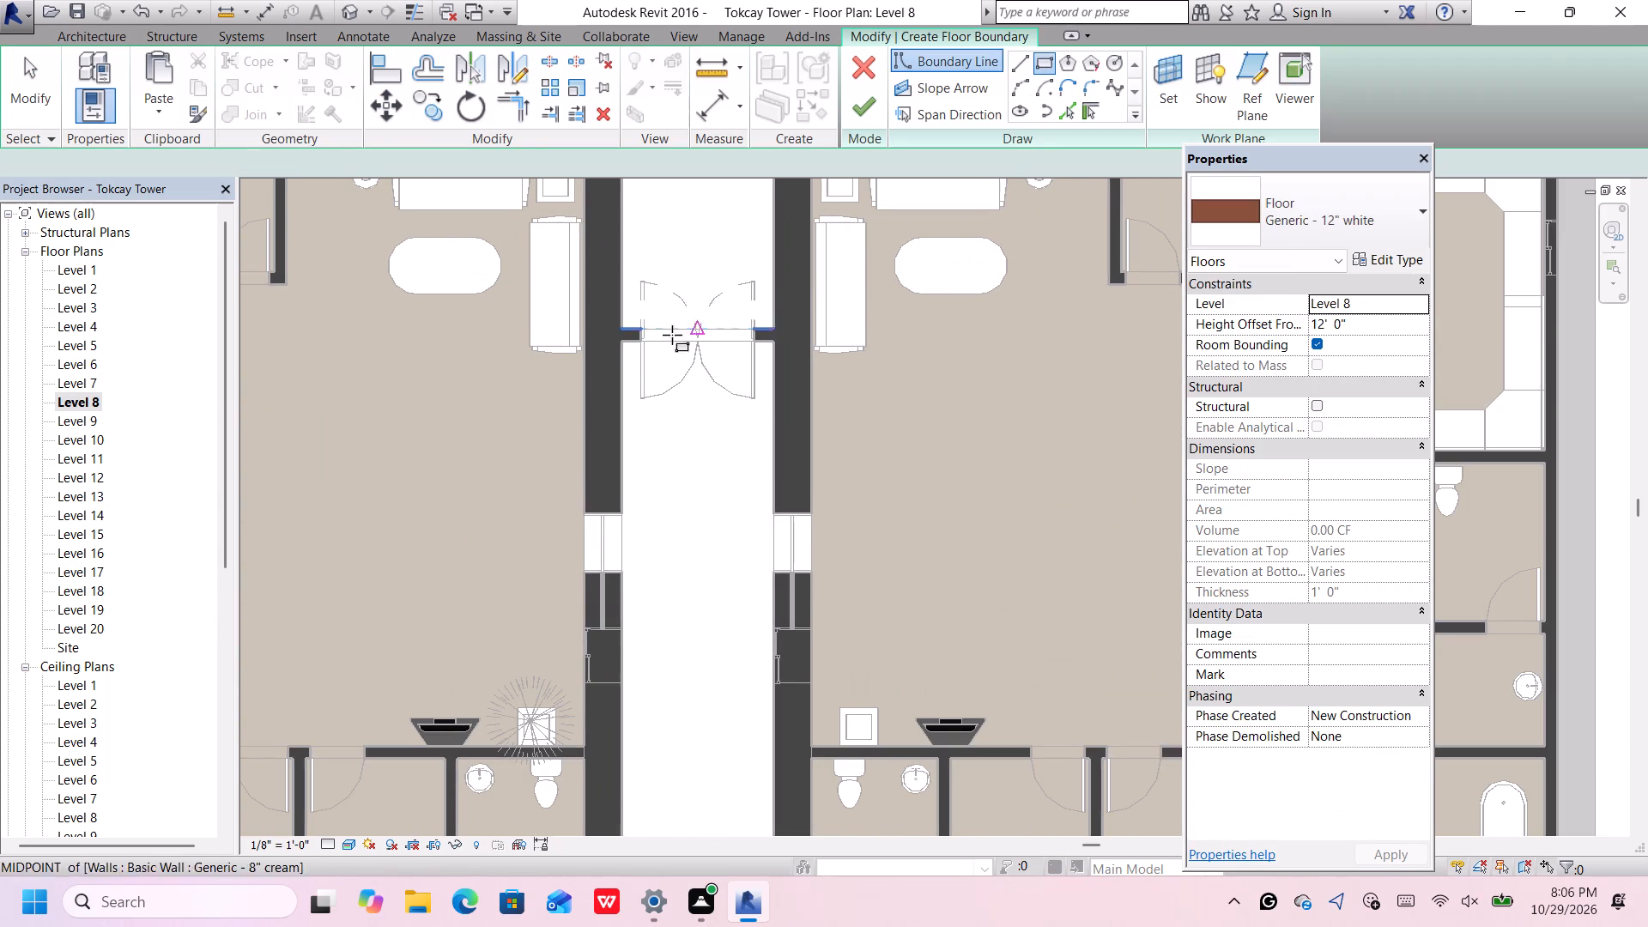
pyautogui.scroll(5, 632, 352)
pyautogui.click(620, 339)
pyautogui.scroll(-12, 620, 339)
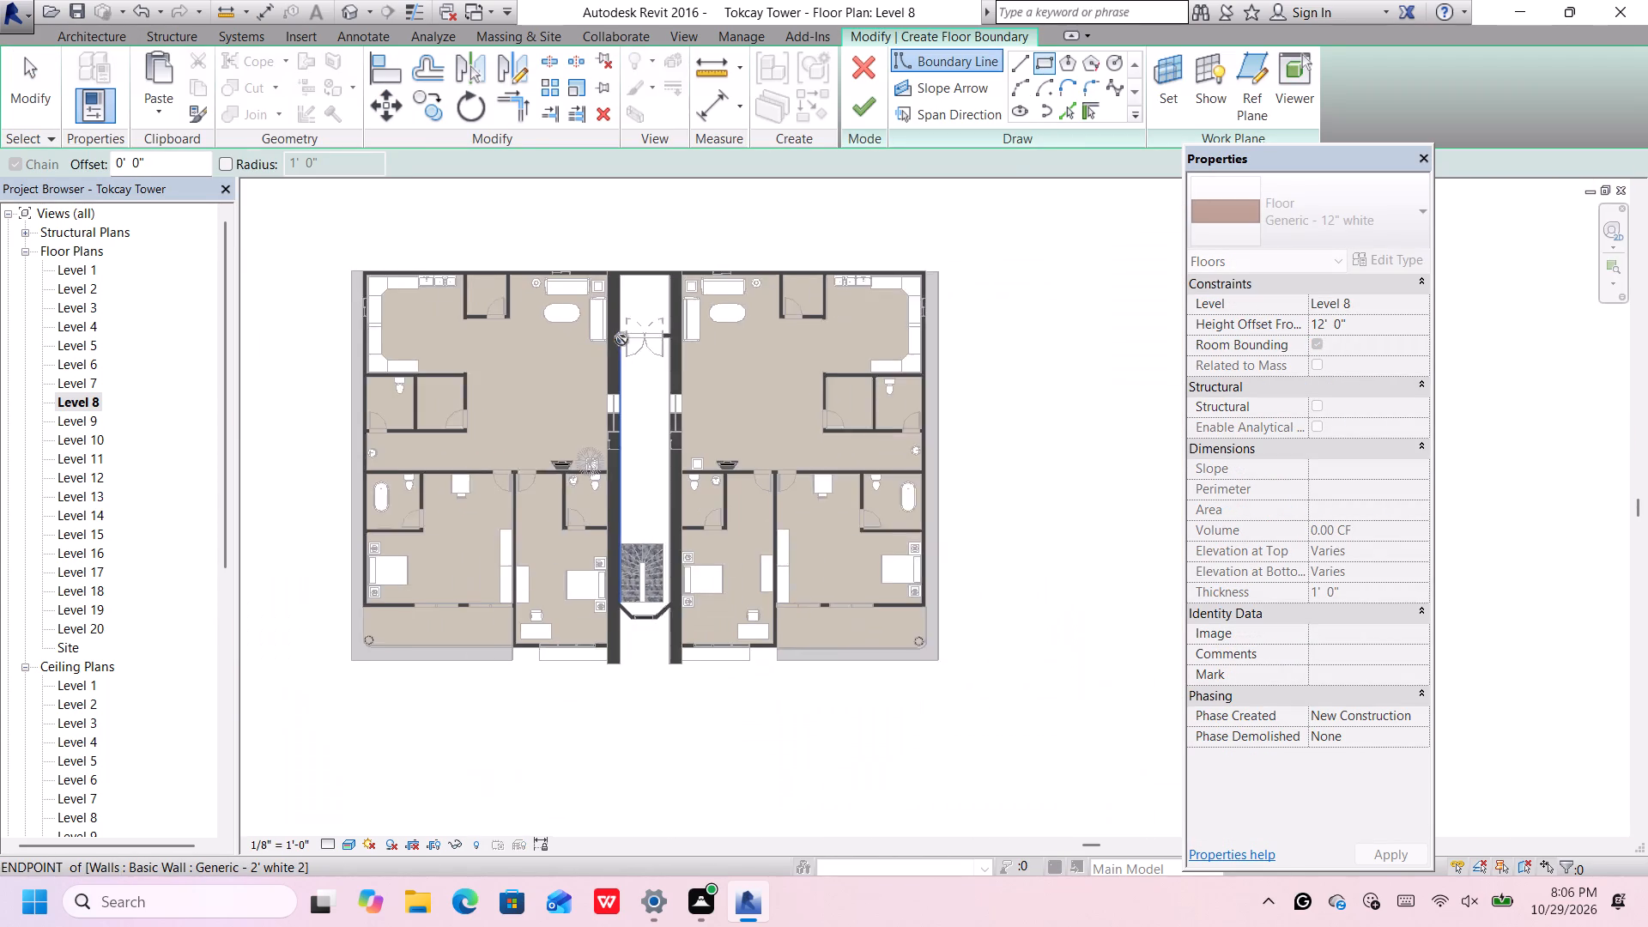
pyautogui.scroll(-2, 621, 339)
pyautogui.scroll(8, 666, 521)
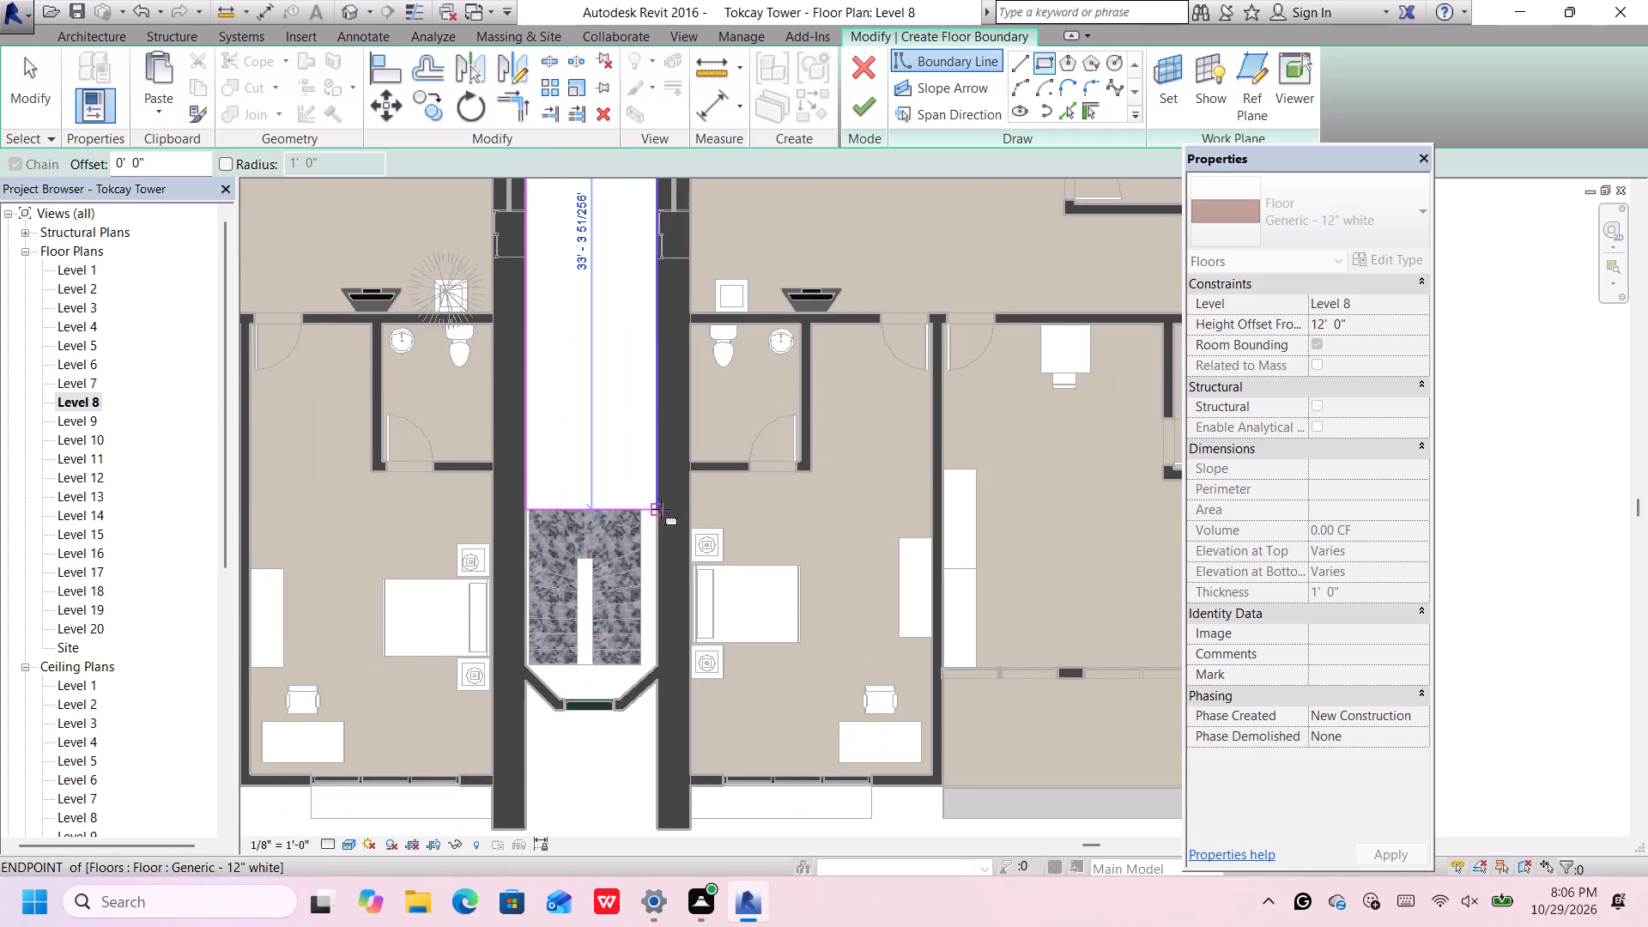
pyautogui.click(661, 509)
# Trace boundary lines from the rectangle's lower right corner down the right shaft wall, around the window bay, and up the left shaft wall.
pyautogui.scroll(6, 657, 524)
pyautogui.moveTo(644, 542); pyautogui.dragTo(865, 466, button='middle')
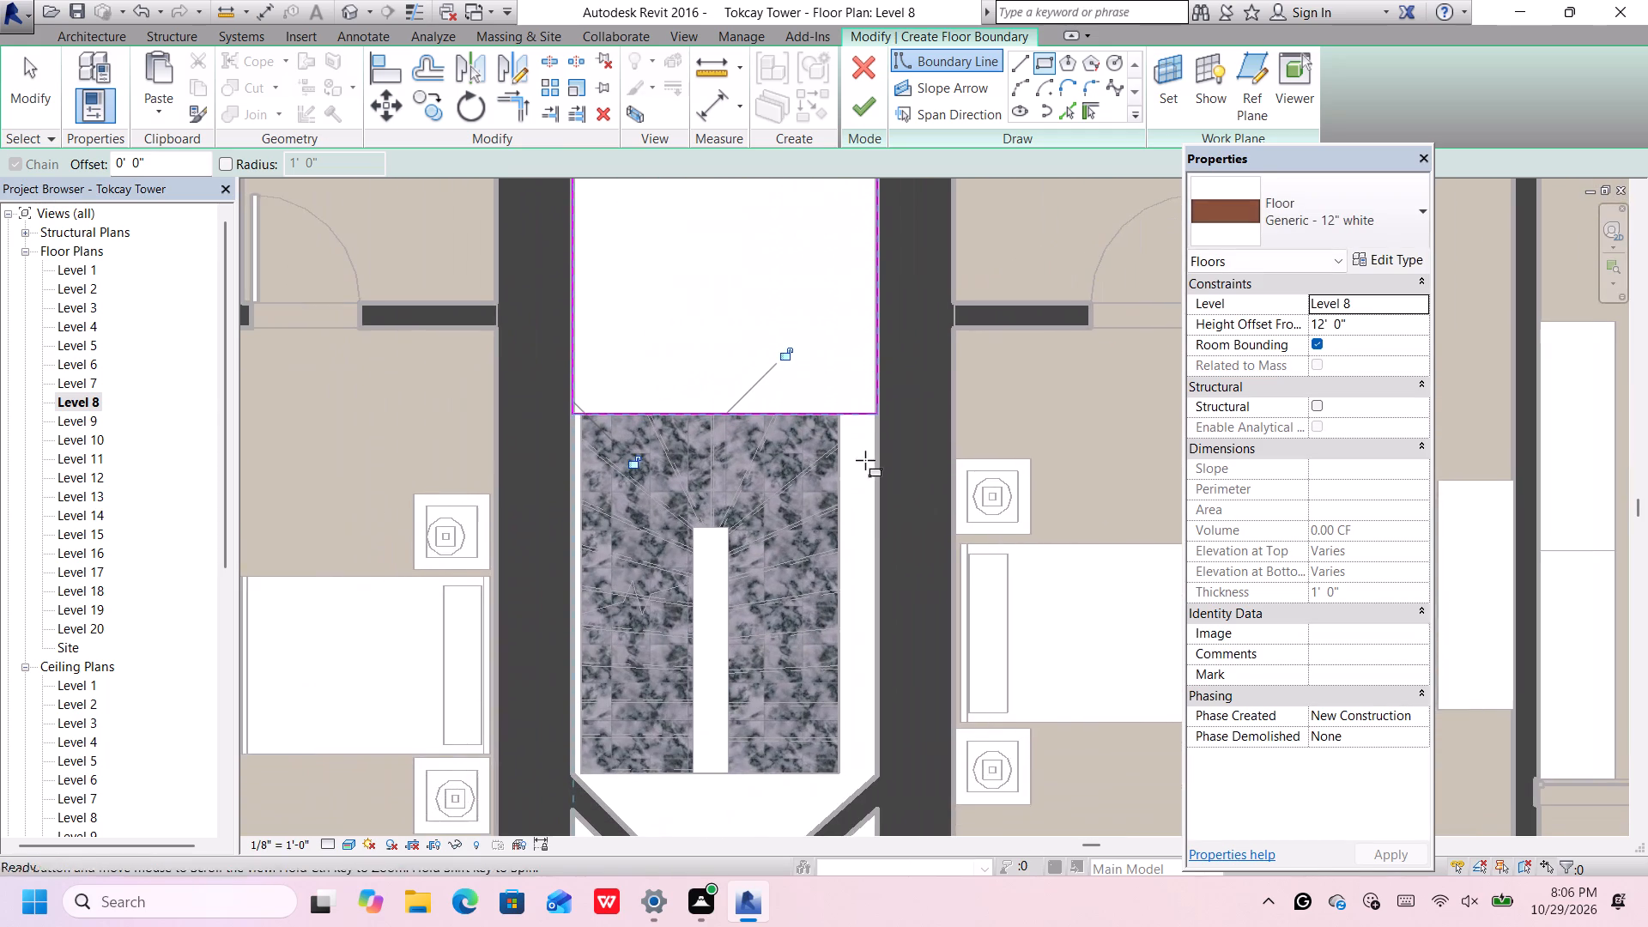
pyautogui.scroll(-4, 863, 461)
pyautogui.scroll(1, 855, 490)
pyautogui.moveTo(855, 488); pyautogui.dragTo(855, 354, button='middle')
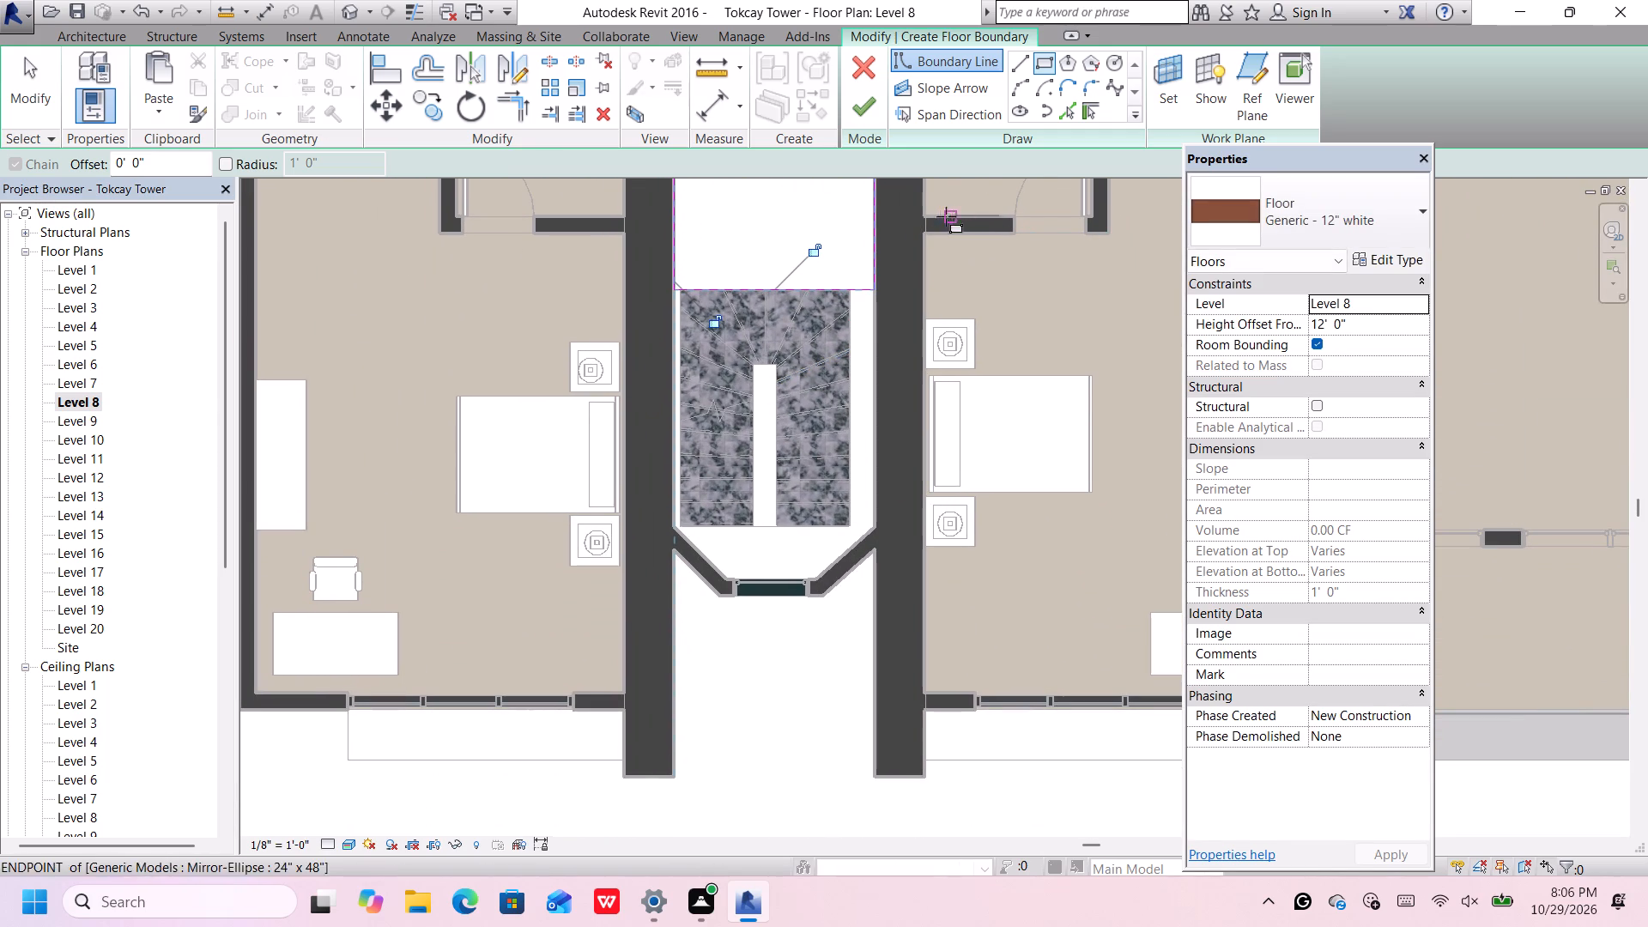
pyautogui.click(1017, 62)
pyautogui.scroll(3, 888, 314)
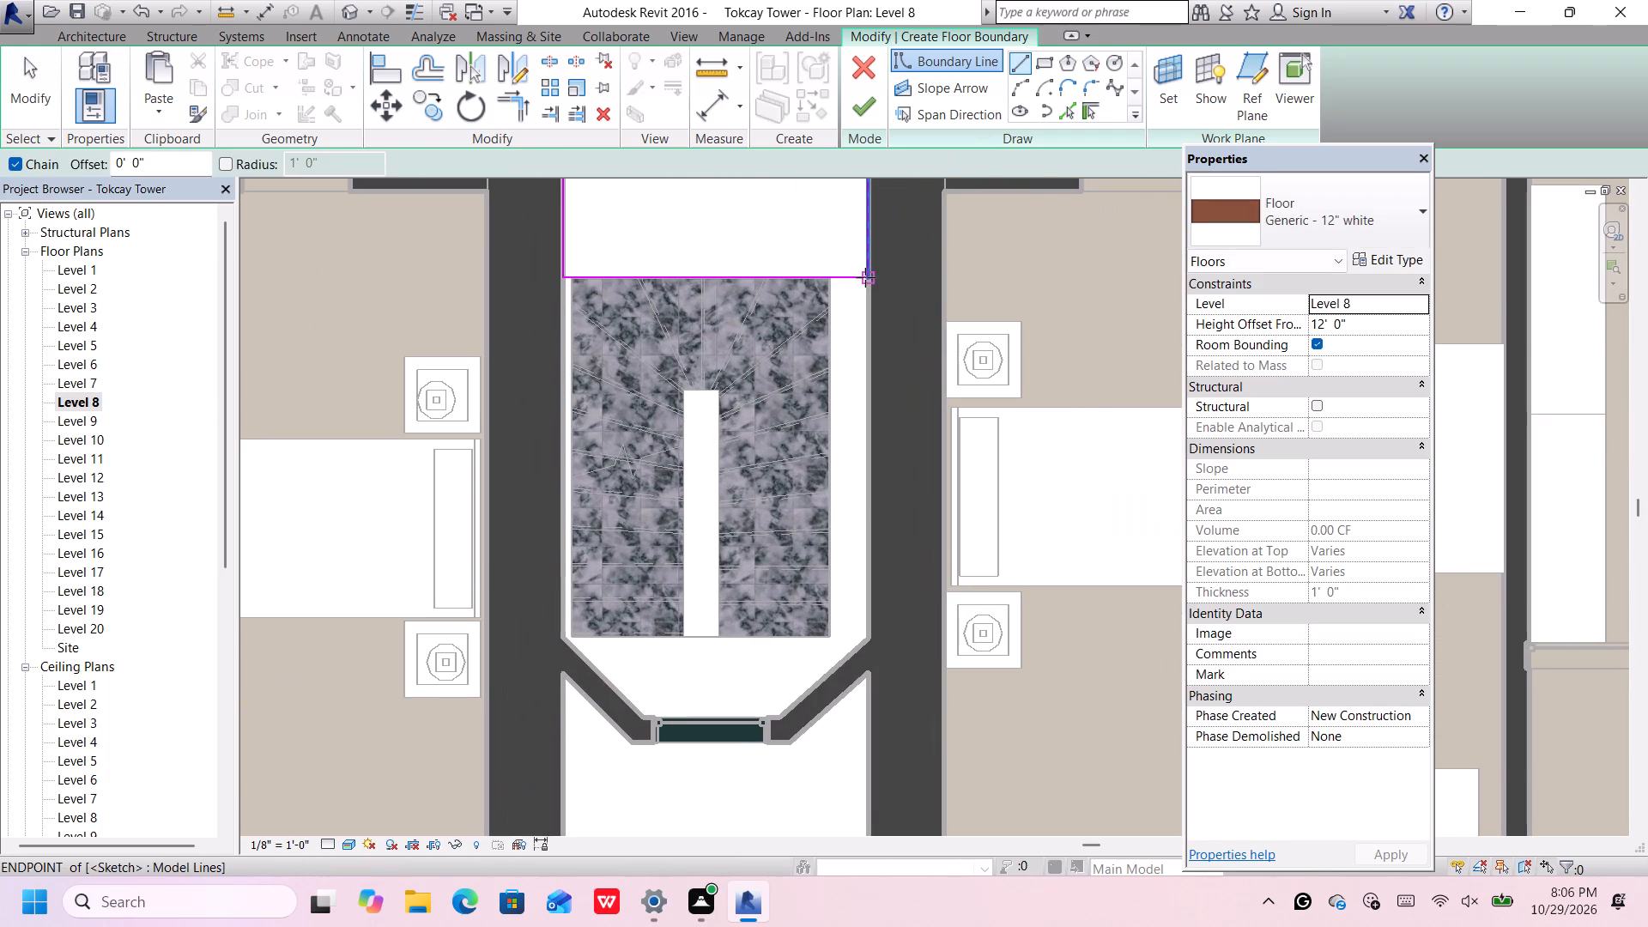
pyautogui.click(865, 277)
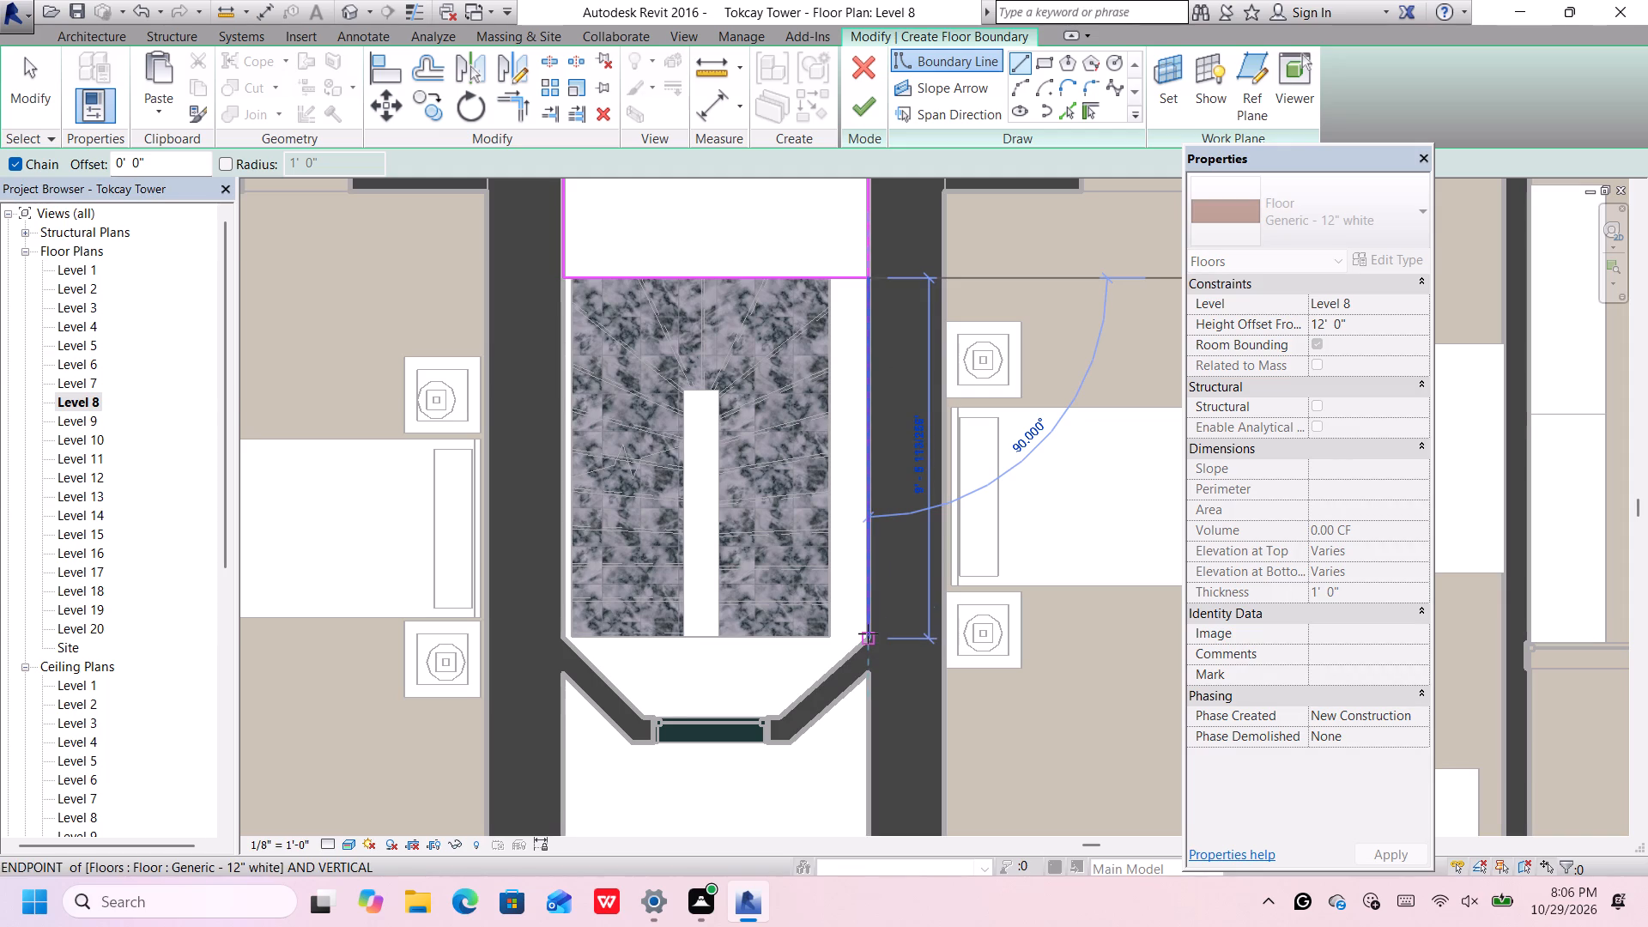
pyautogui.click(868, 633)
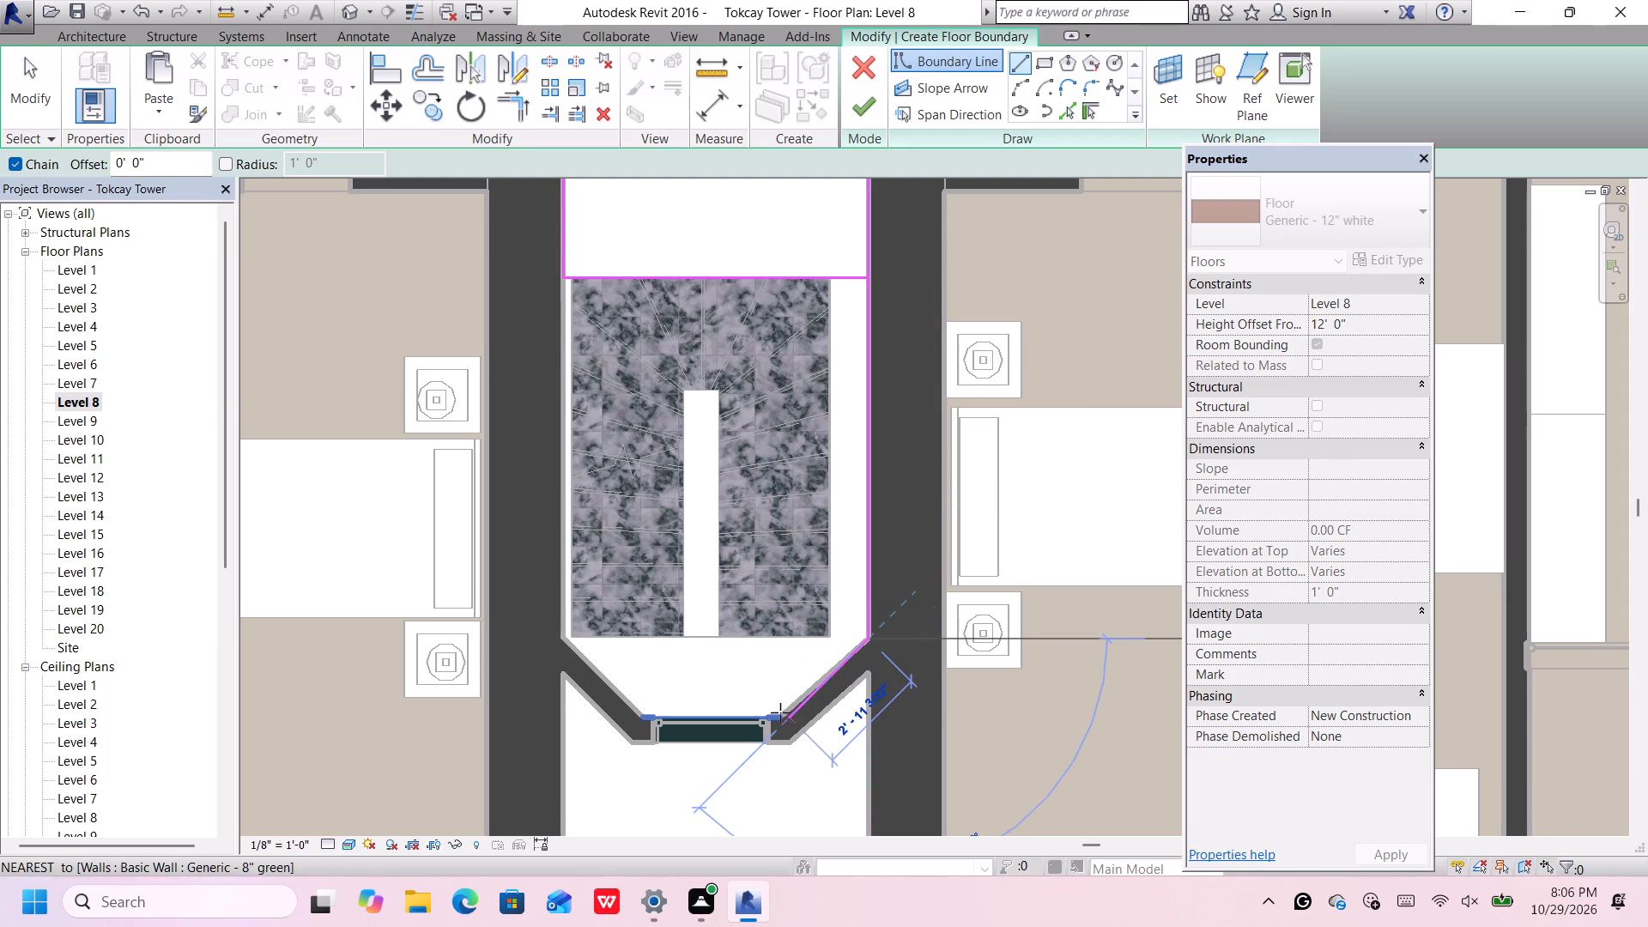
pyautogui.scroll(4, 784, 705)
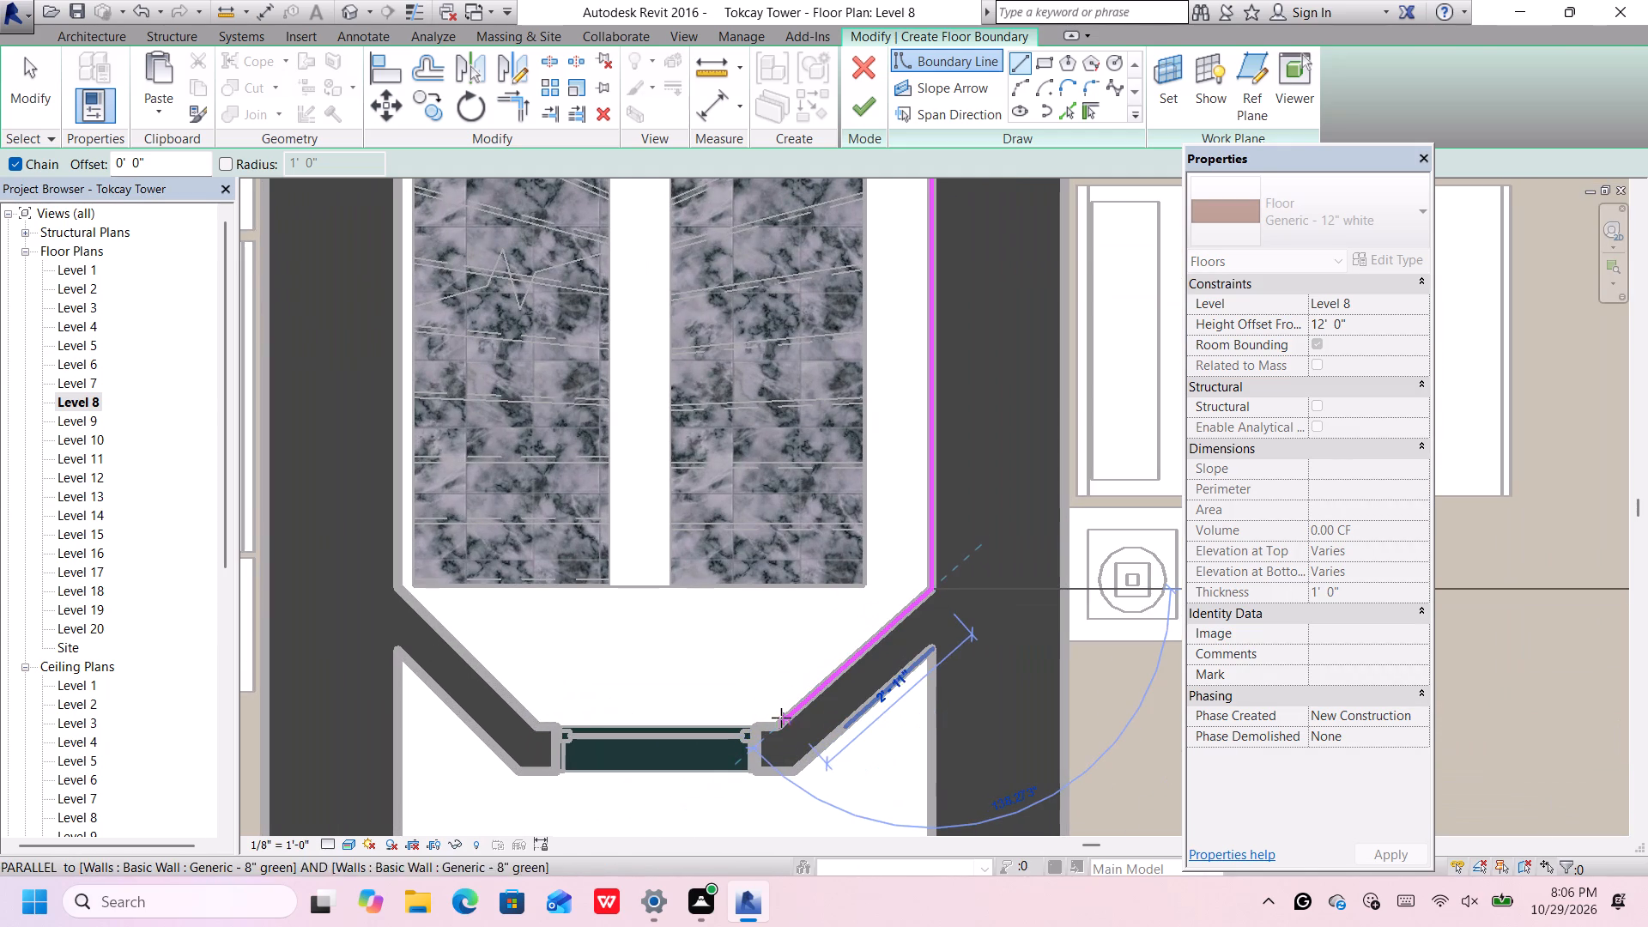
pyautogui.scroll(3, 781, 718)
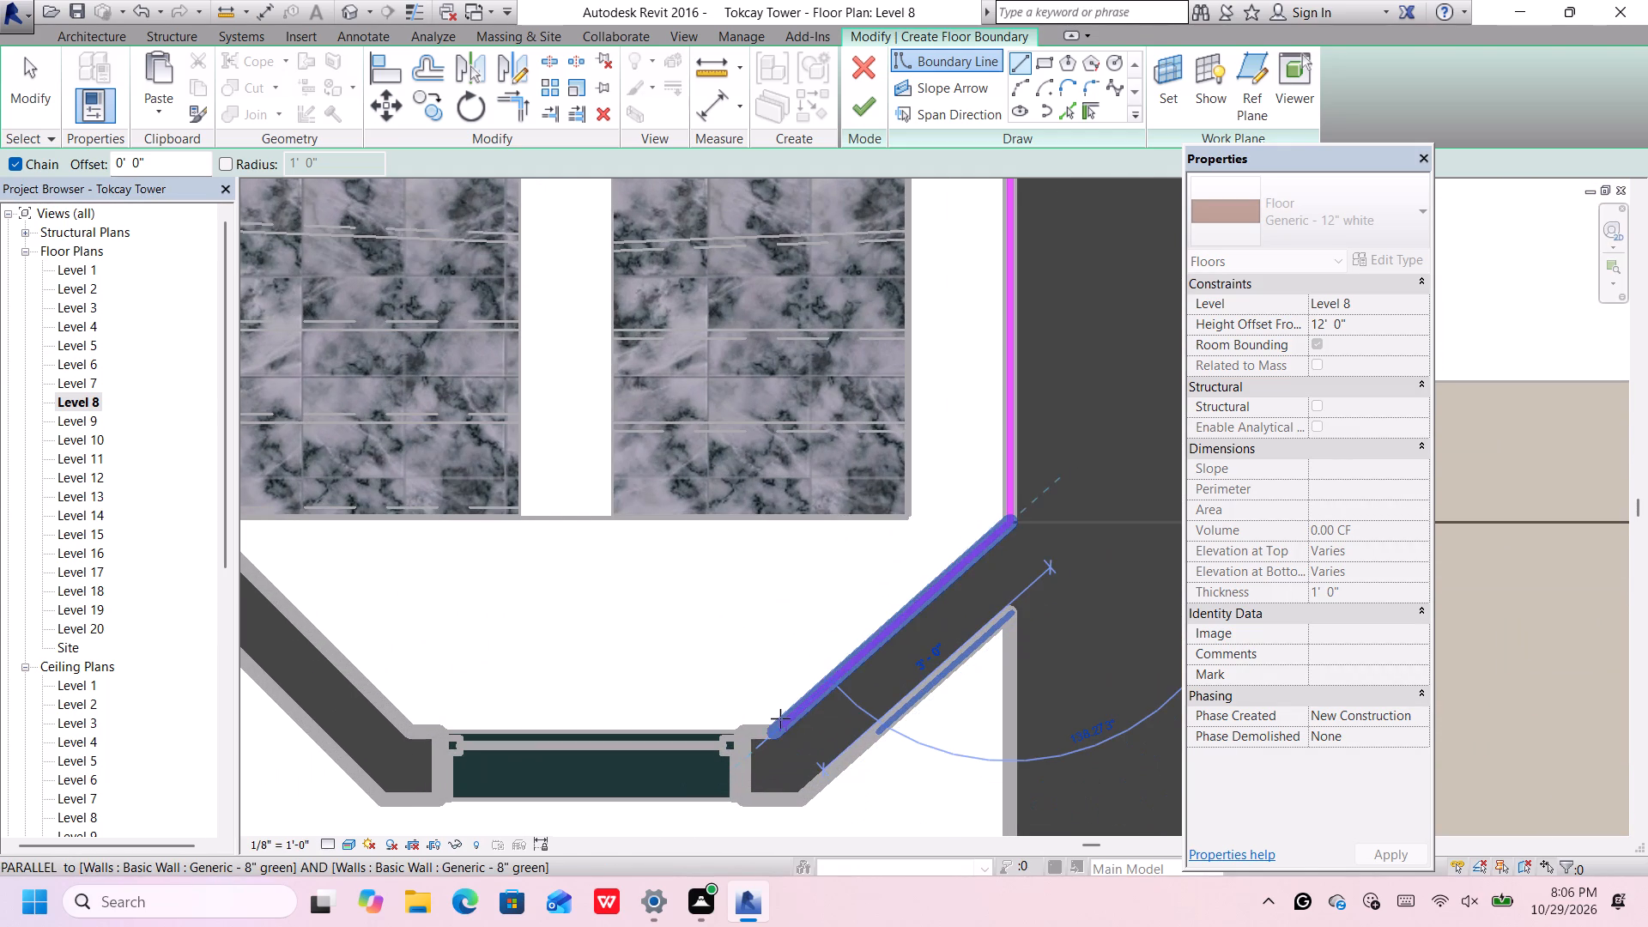
pyautogui.click(779, 723)
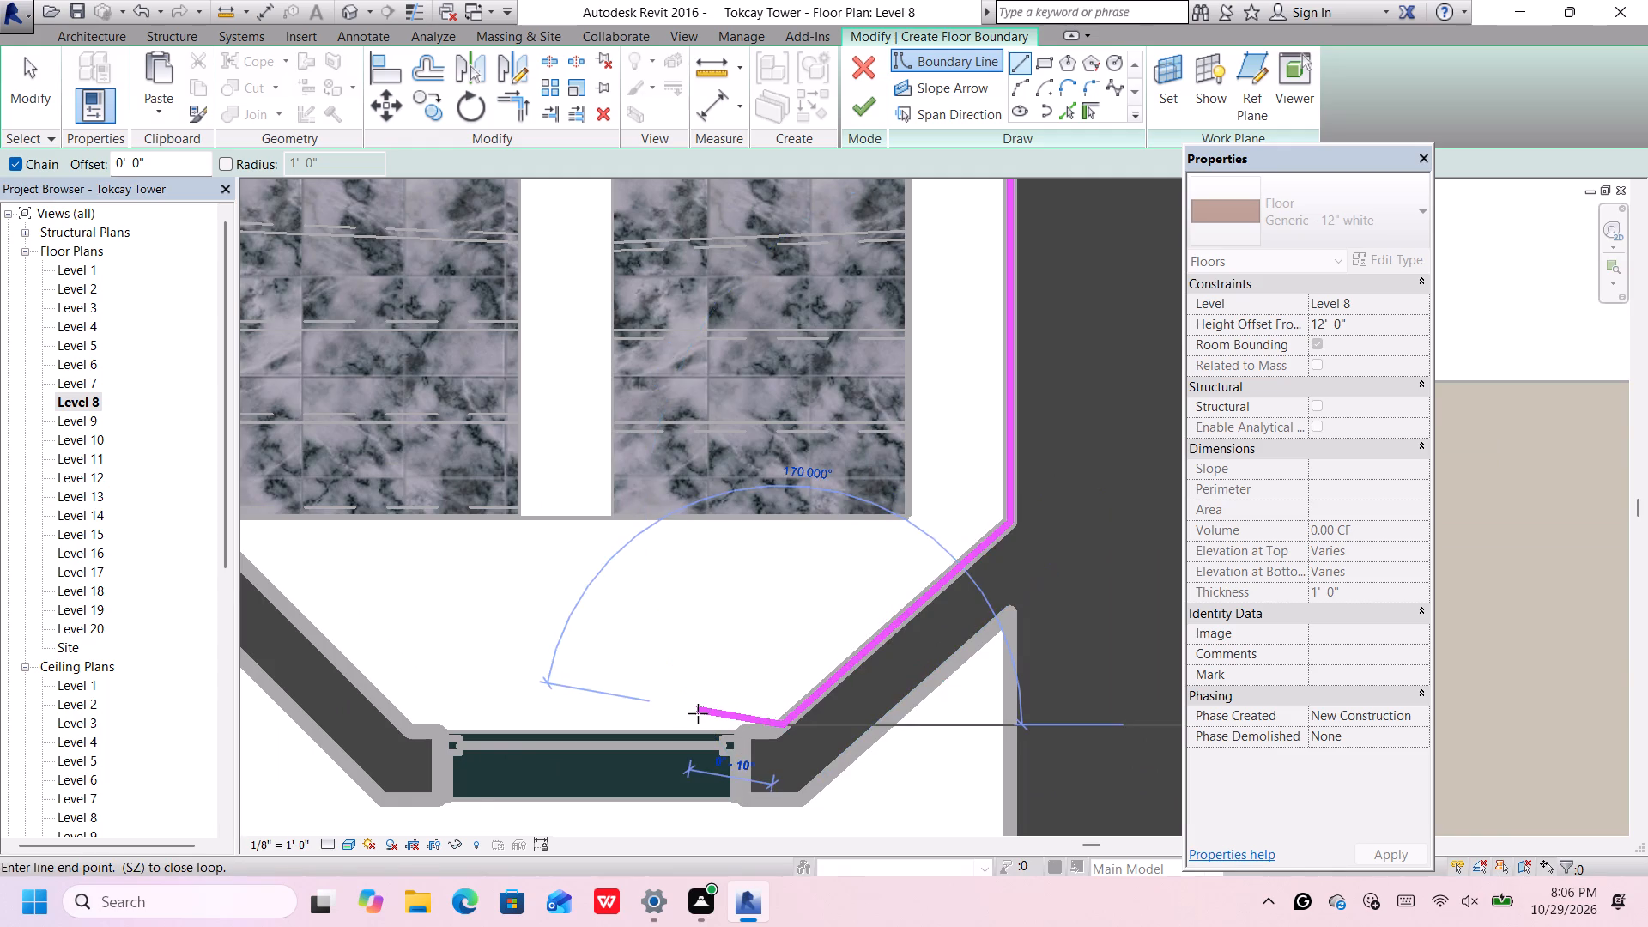
pyautogui.scroll(-6, 698, 713)
pyautogui.scroll(4, 554, 714)
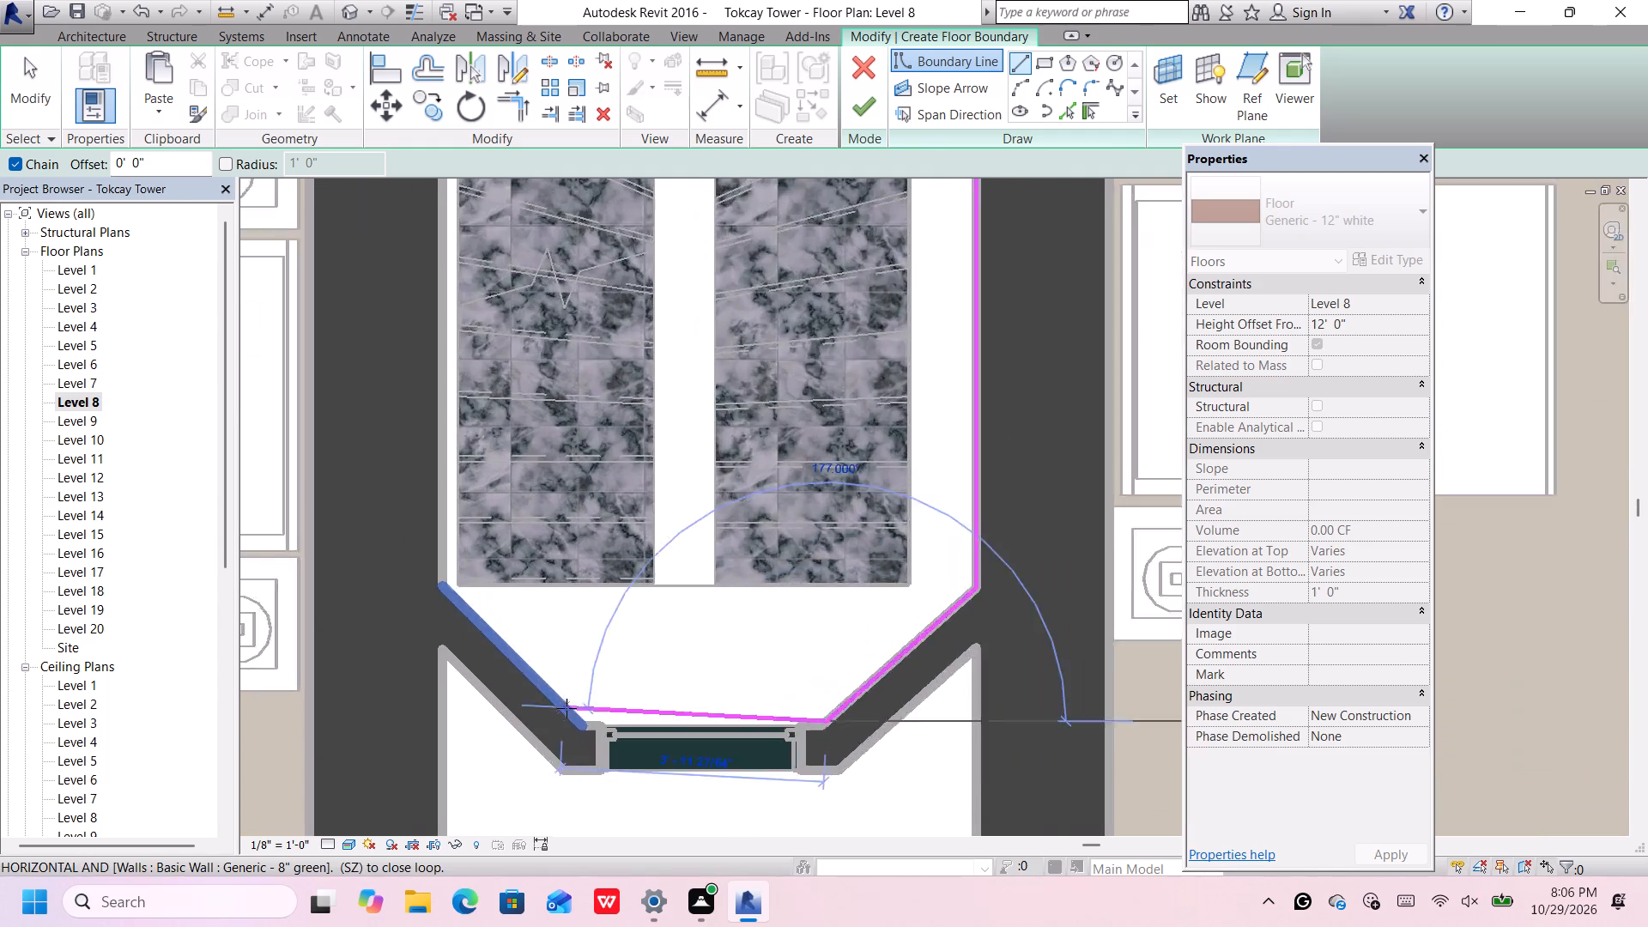
pyautogui.scroll(2, 566, 708)
pyautogui.click(590, 733)
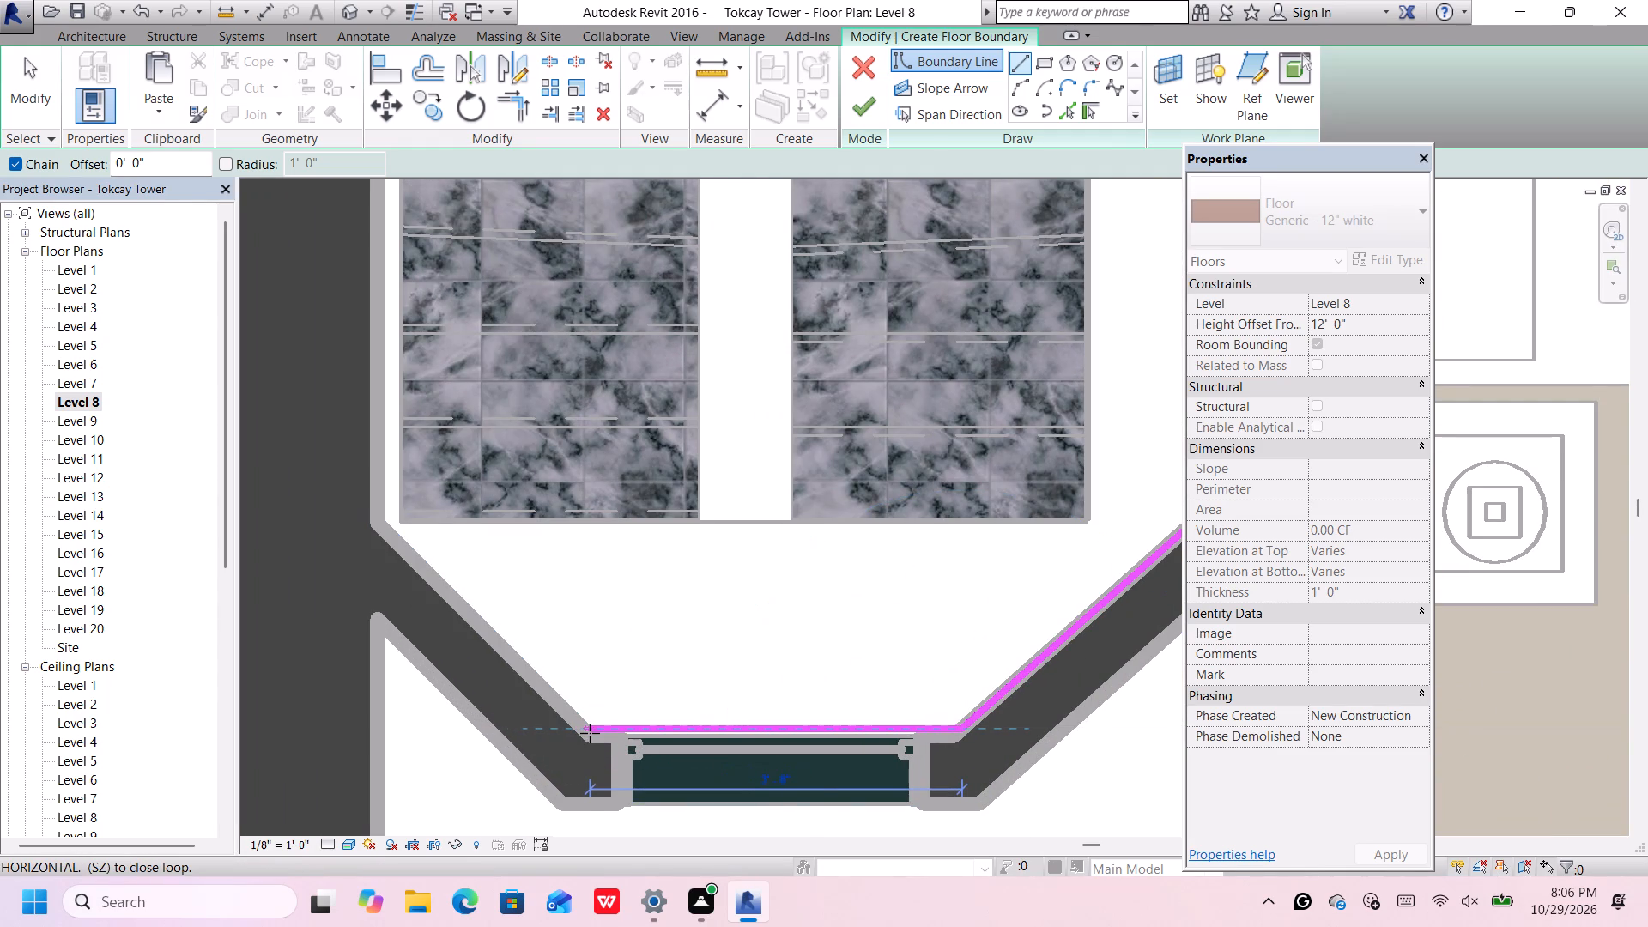
pyautogui.click(384, 510)
pyautogui.scroll(-11, 384, 510)
pyautogui.moveTo(384, 511); pyautogui.dragTo(644, 669, button='middle')
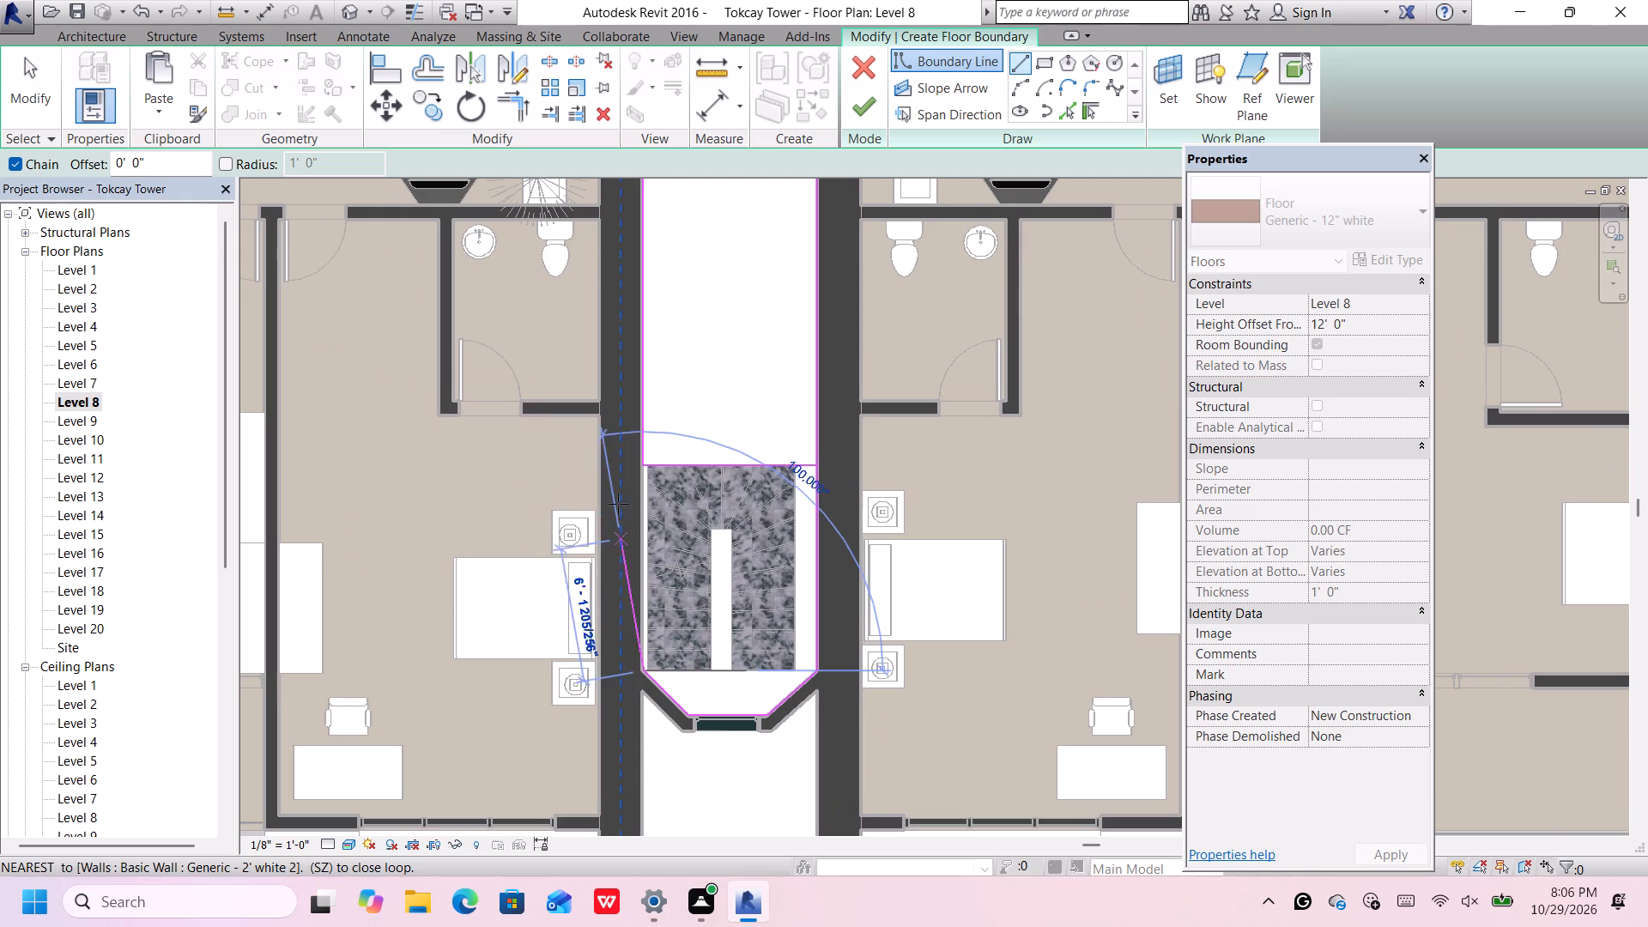
pyautogui.scroll(14, 639, 468)
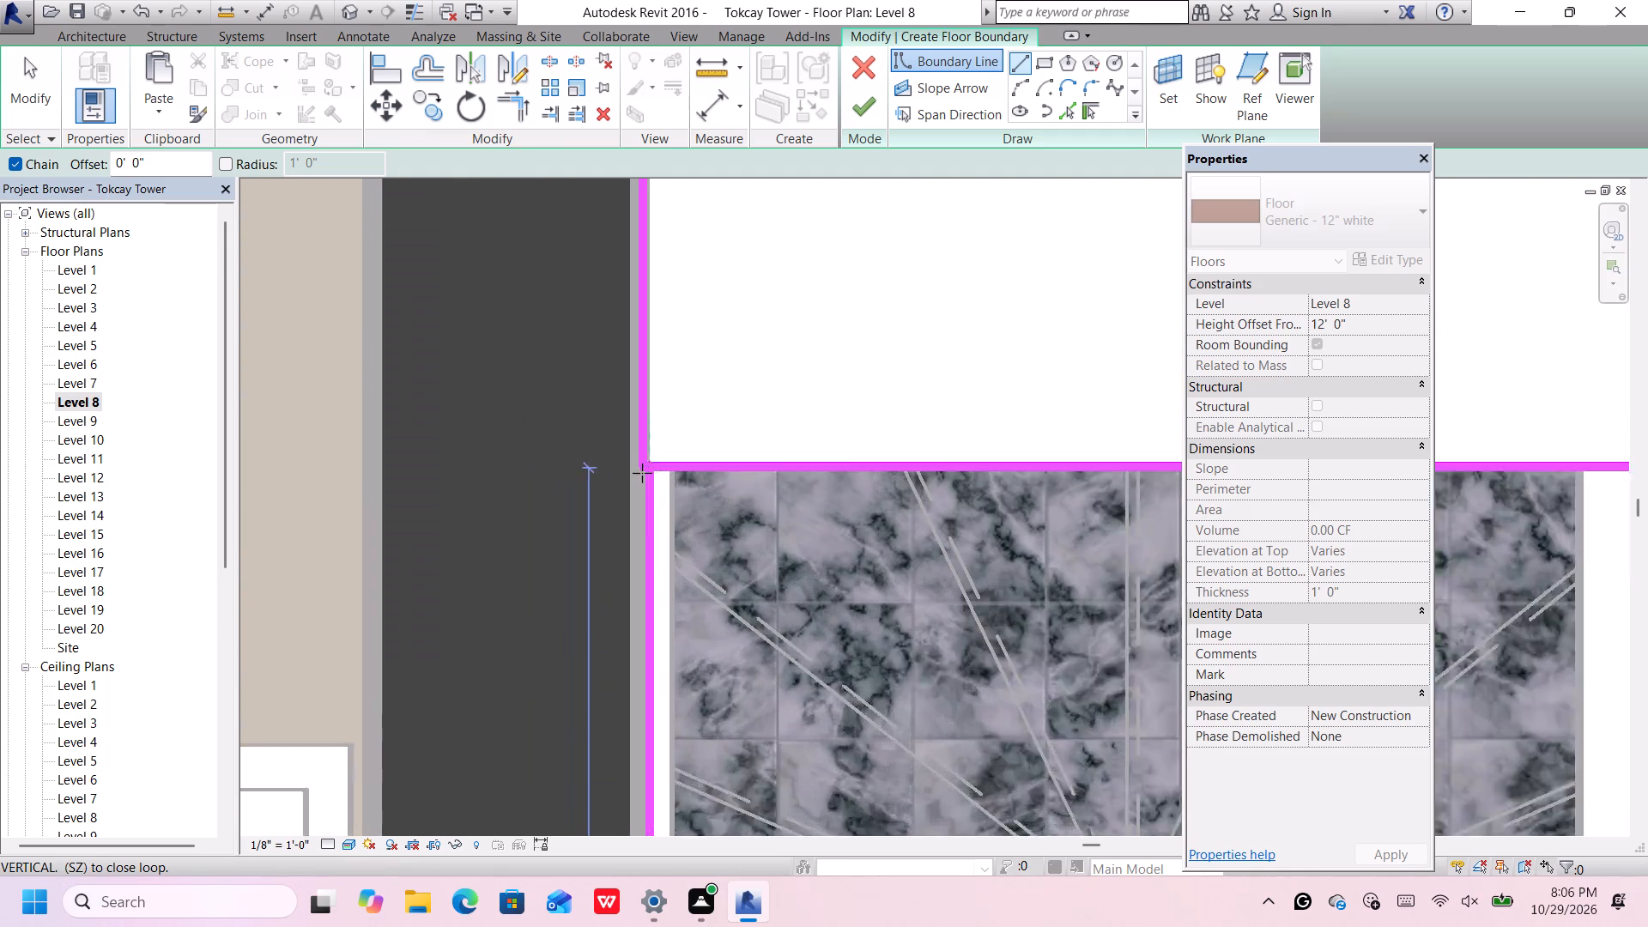
pyautogui.scroll(4, 644, 475)
pyautogui.click(648, 467)
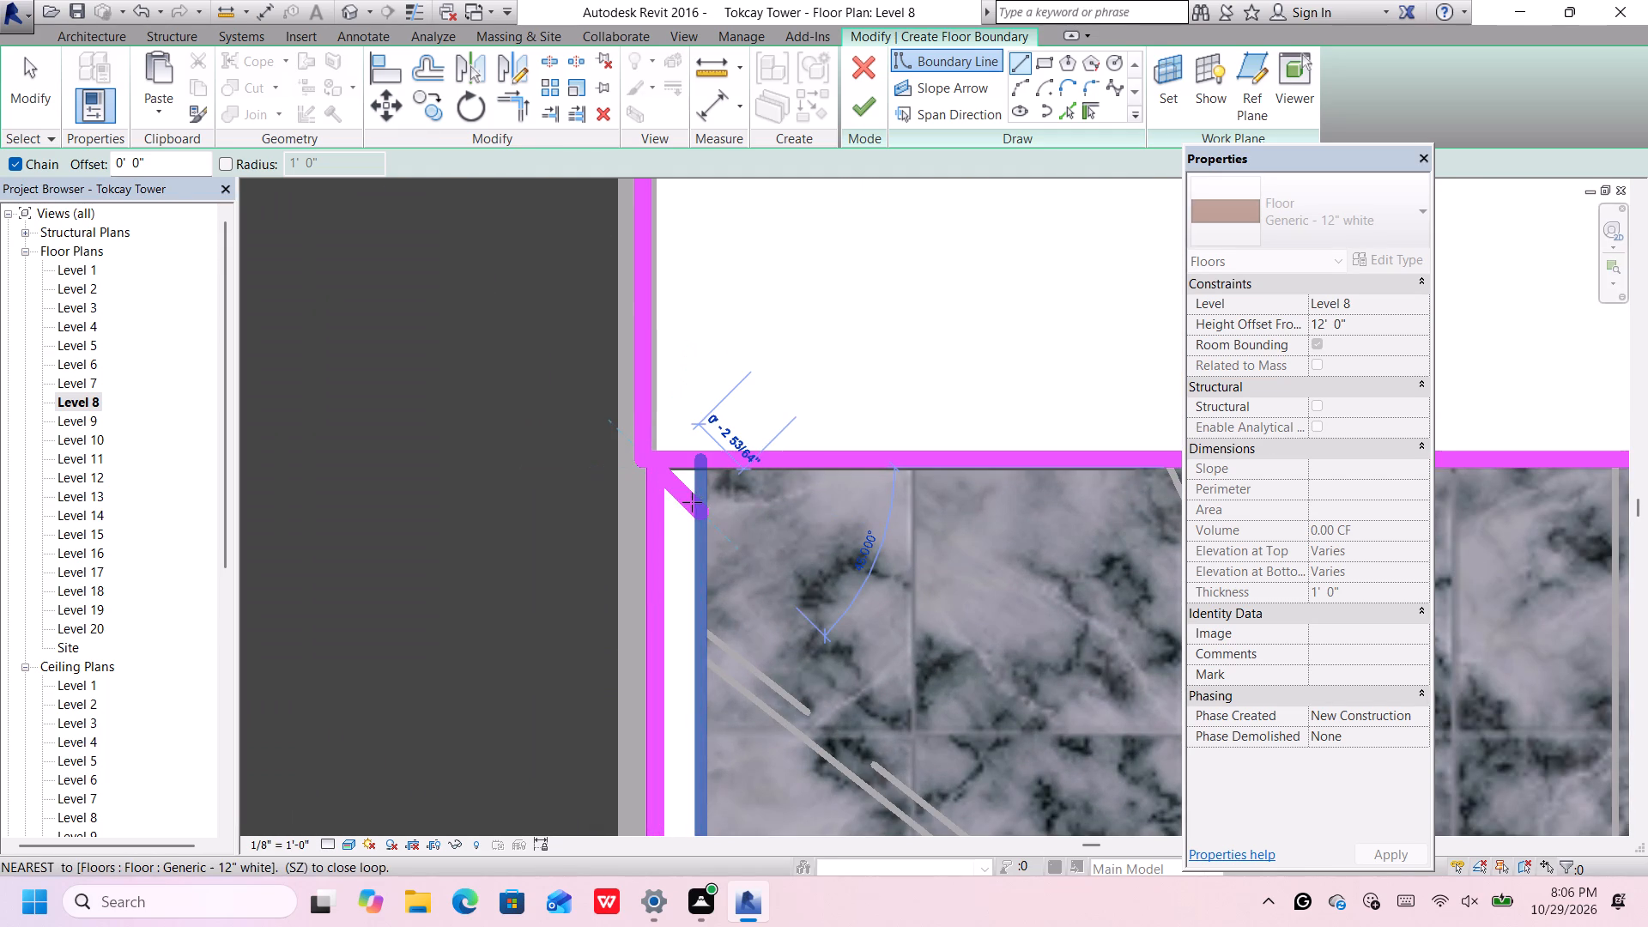
pyautogui.press('Escape')
# Trace boundary lines down the stair's left edge, 6'-9" across its lower end, and up its right edge to the rectangle's lower line.
pyautogui.click(698, 463)
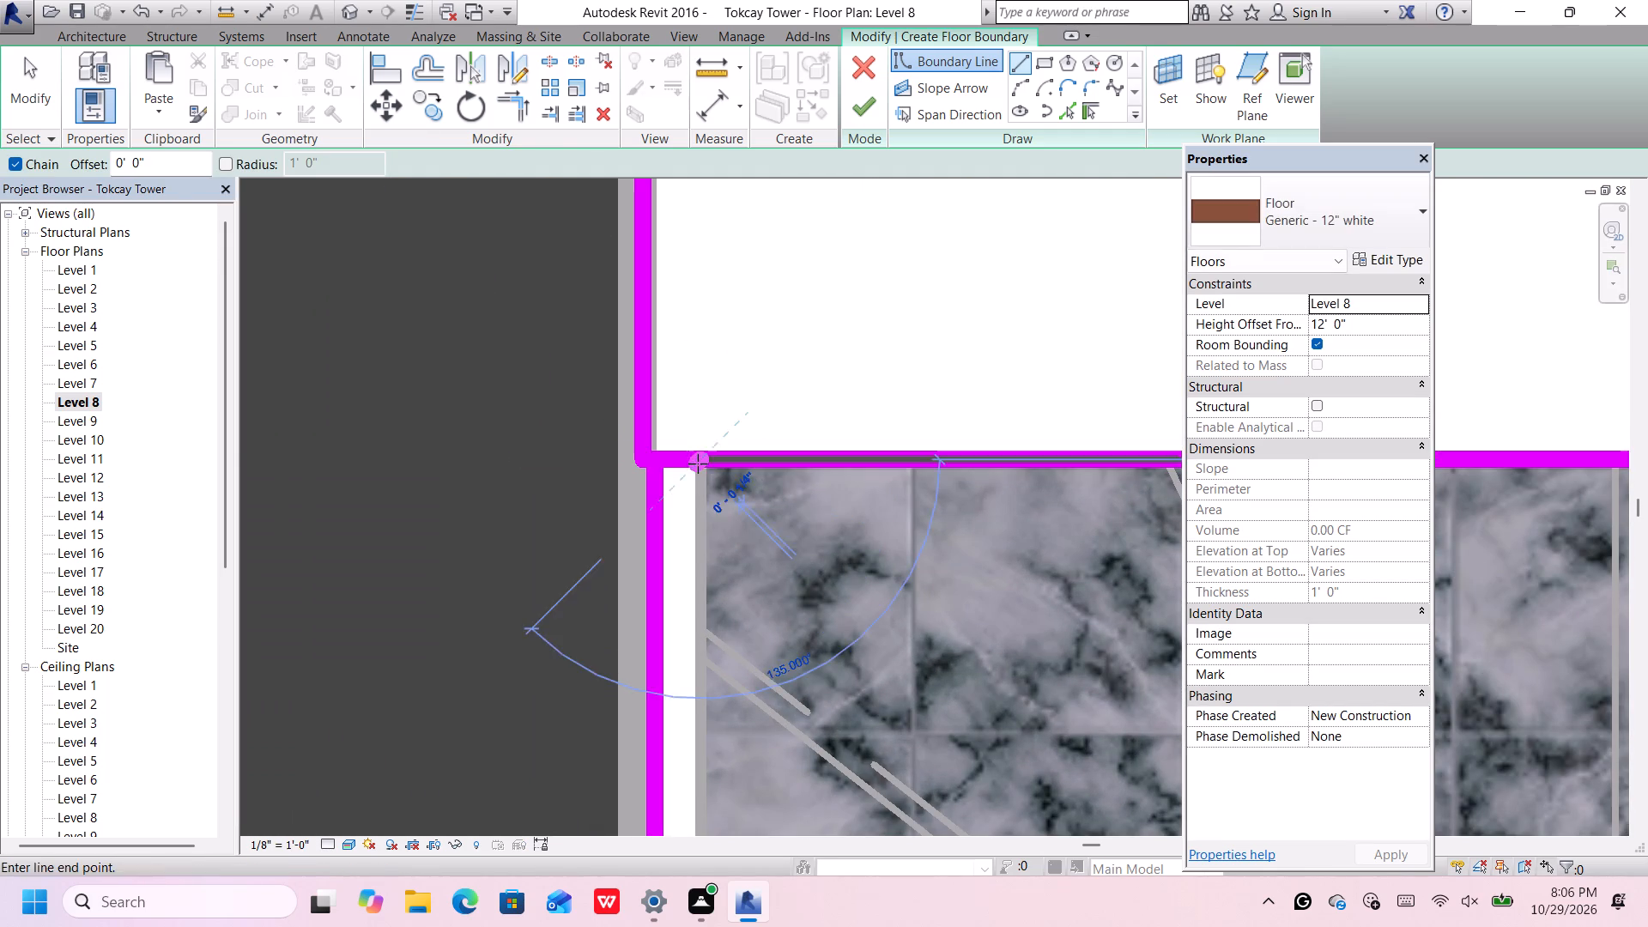
pyautogui.scroll(-19, 698, 499)
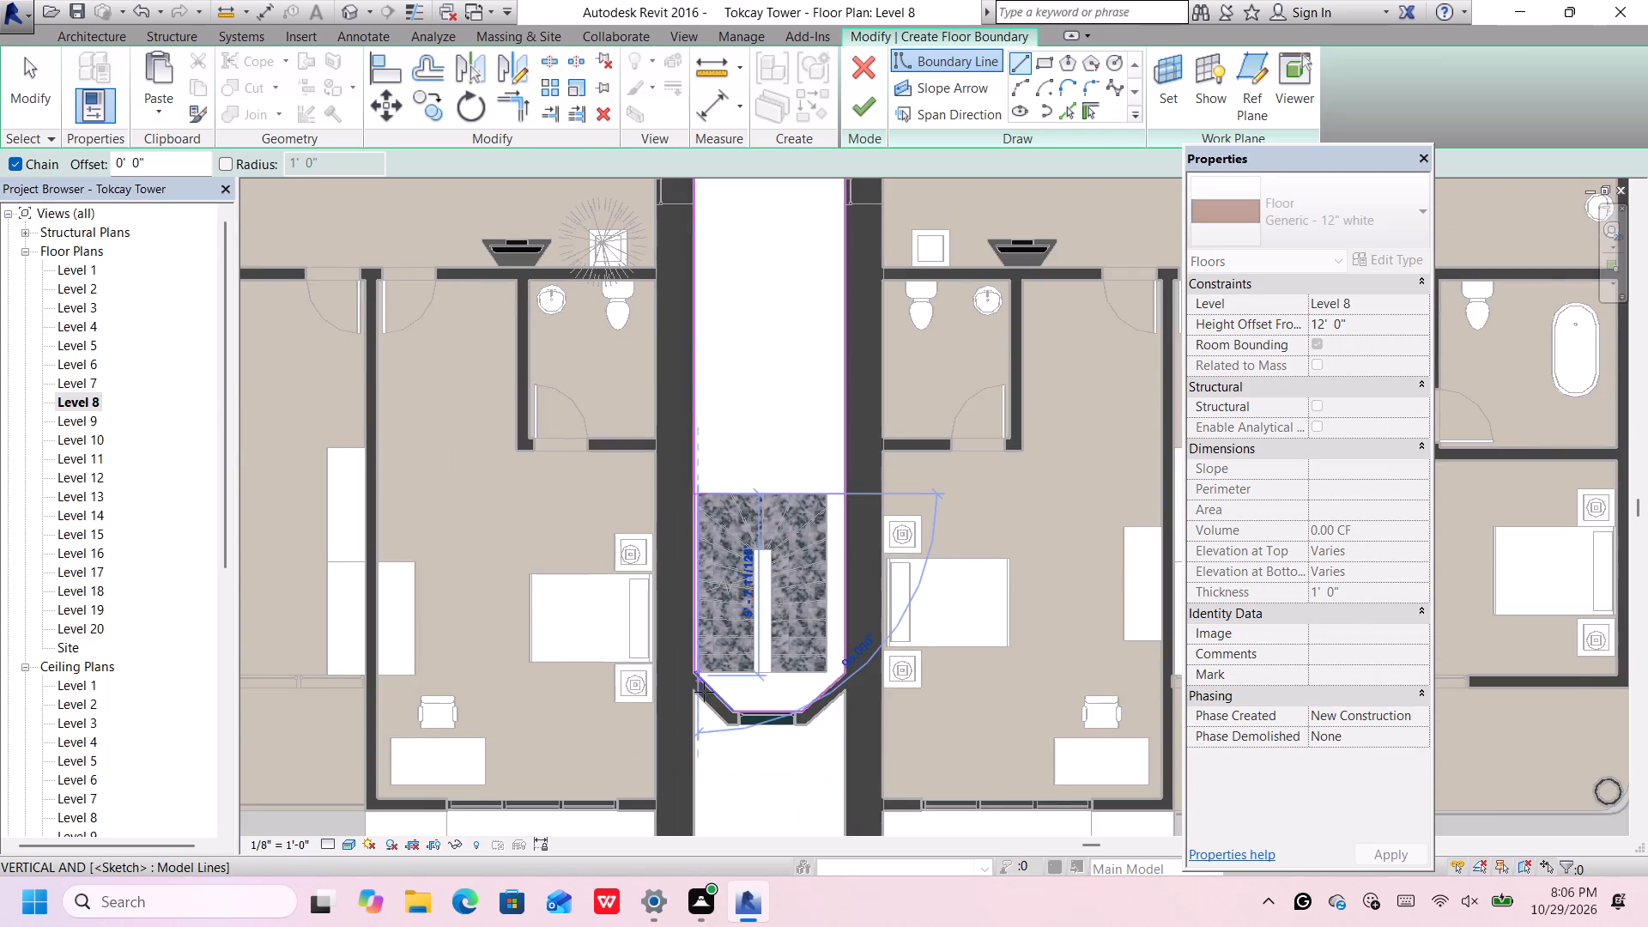
pyautogui.scroll(11, 706, 700)
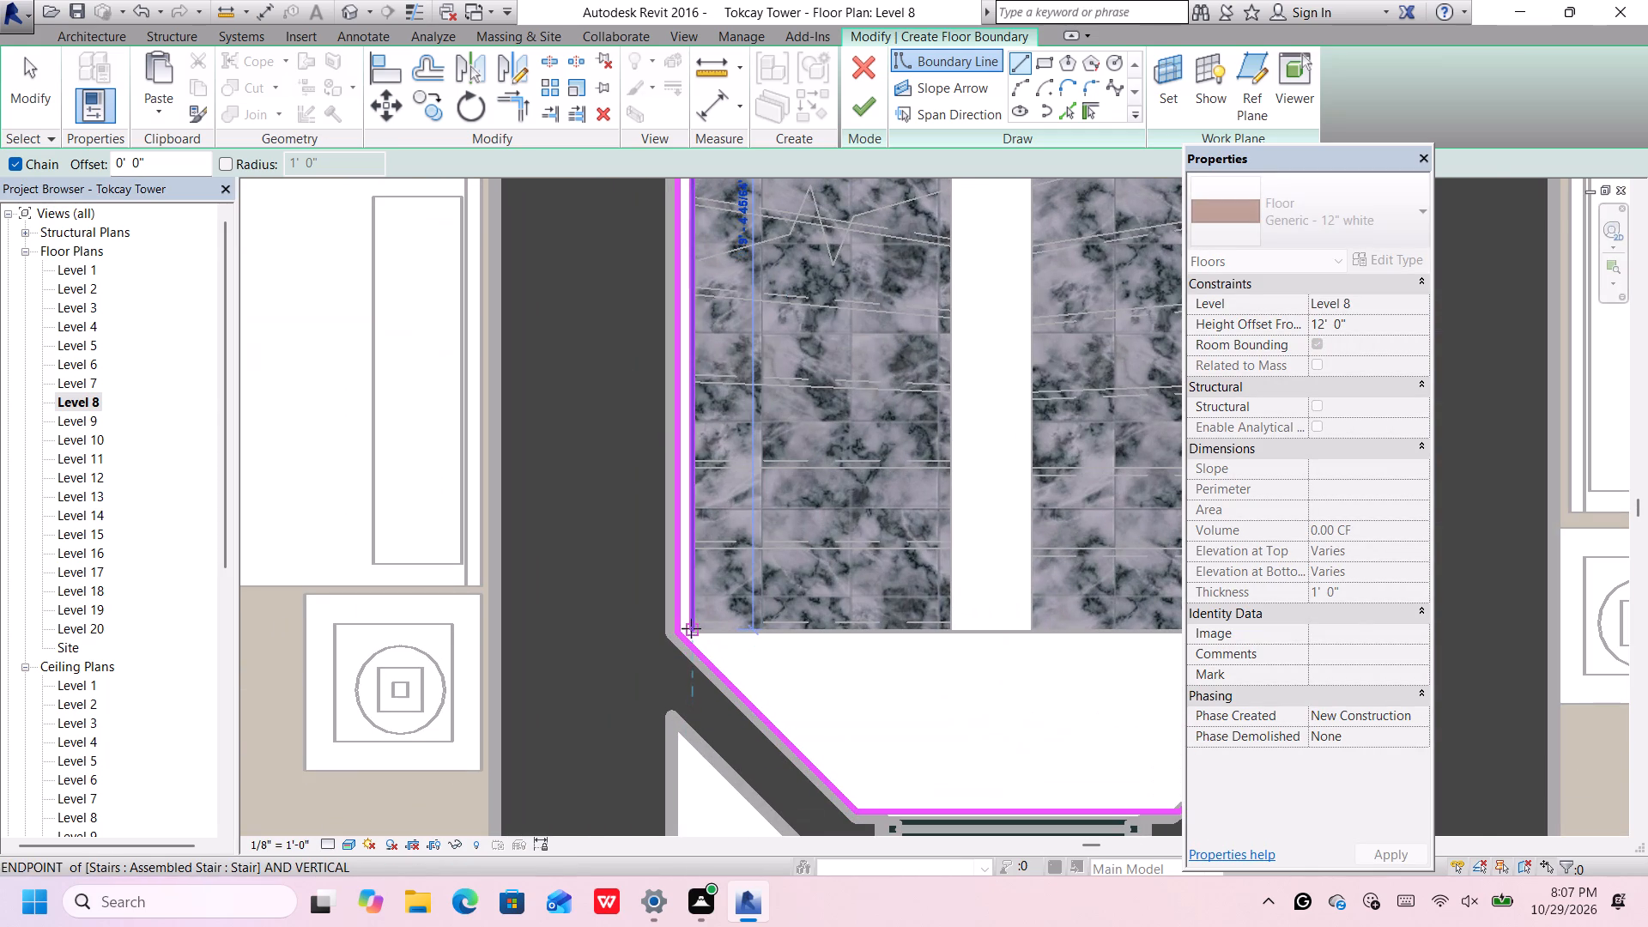
pyautogui.scroll(5, 691, 628)
pyautogui.click(694, 632)
pyautogui.scroll(-6, 695, 632)
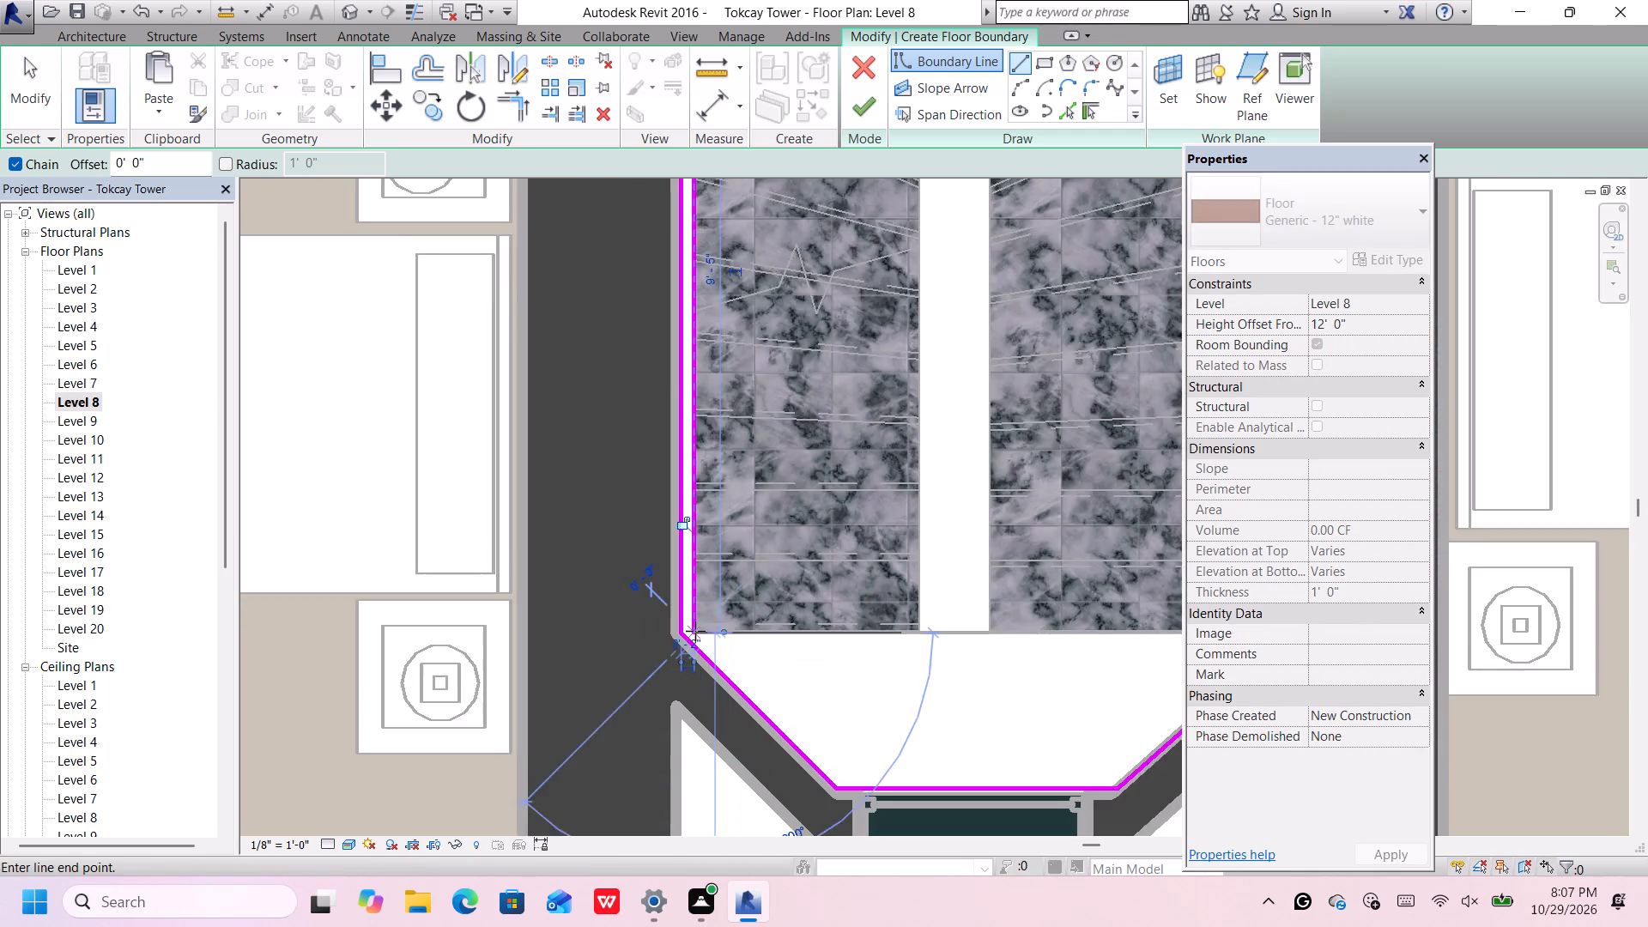
pyautogui.scroll(-6, 694, 631)
pyautogui.scroll(5, 919, 633)
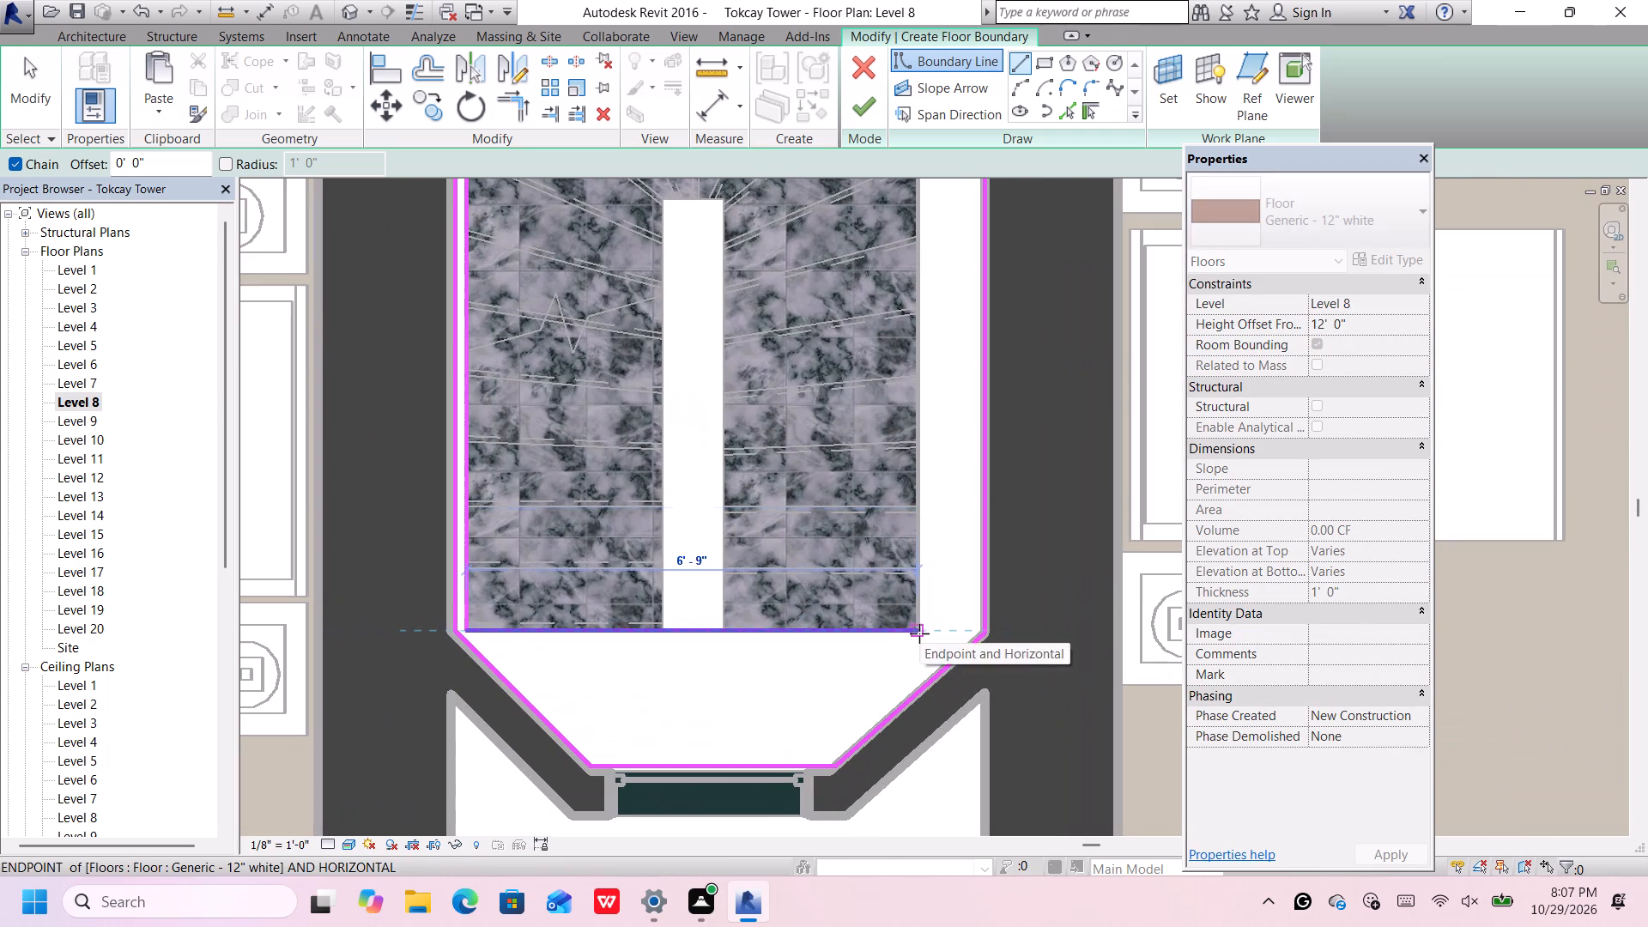
pyautogui.click(921, 633)
pyautogui.scroll(-5, 921, 633)
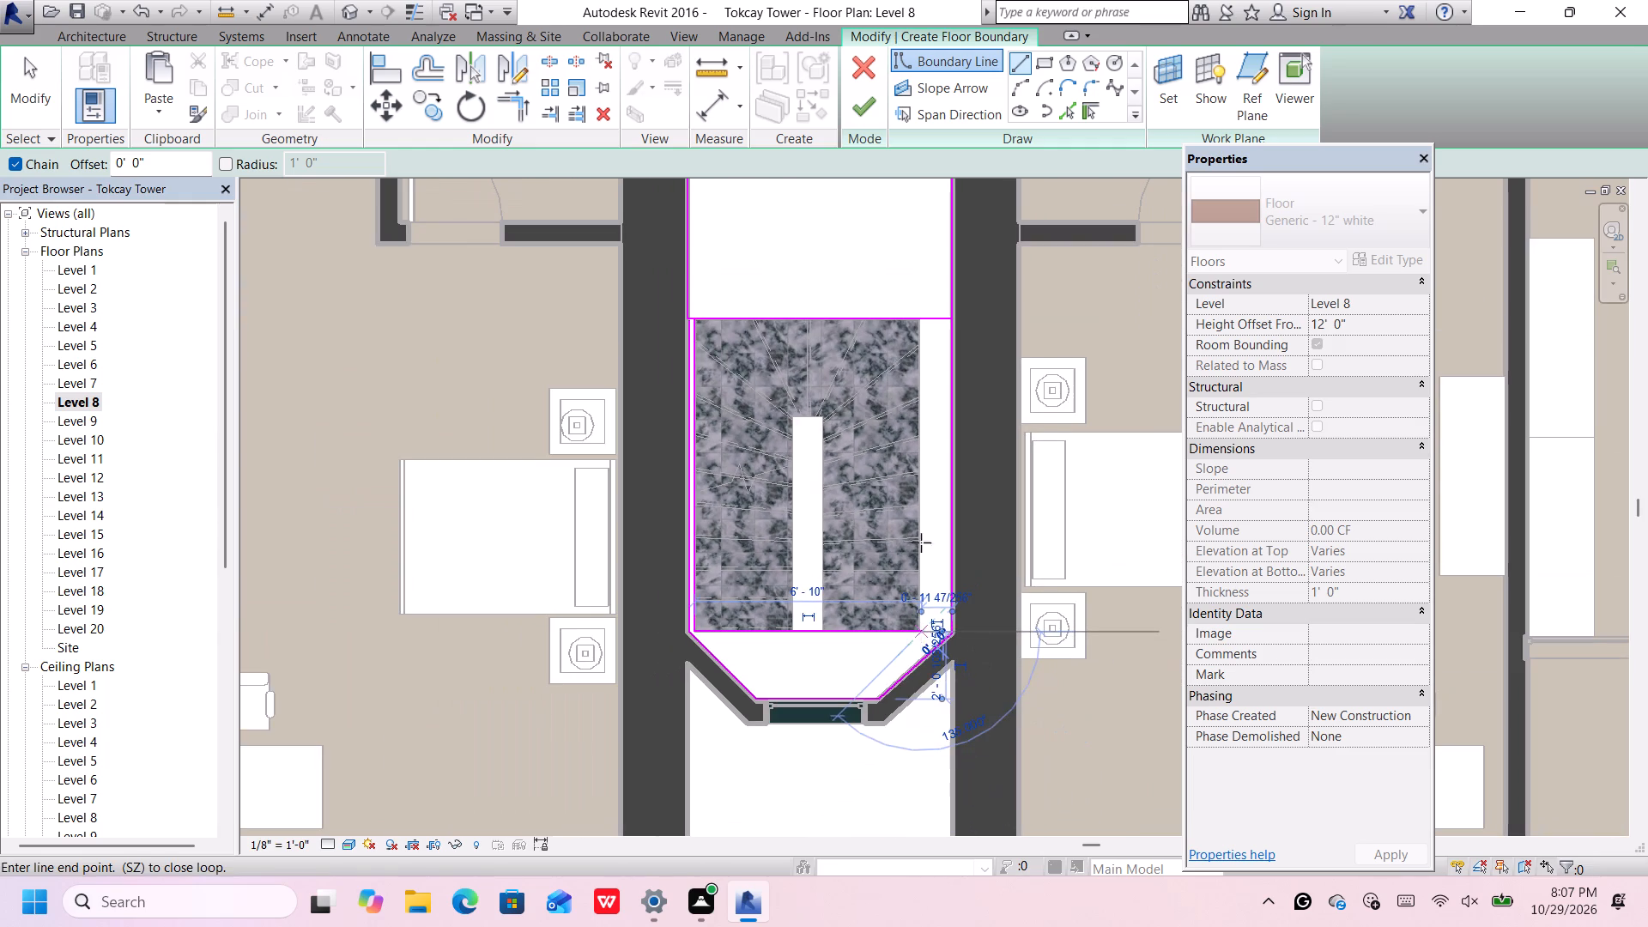
pyautogui.scroll(7, 921, 321)
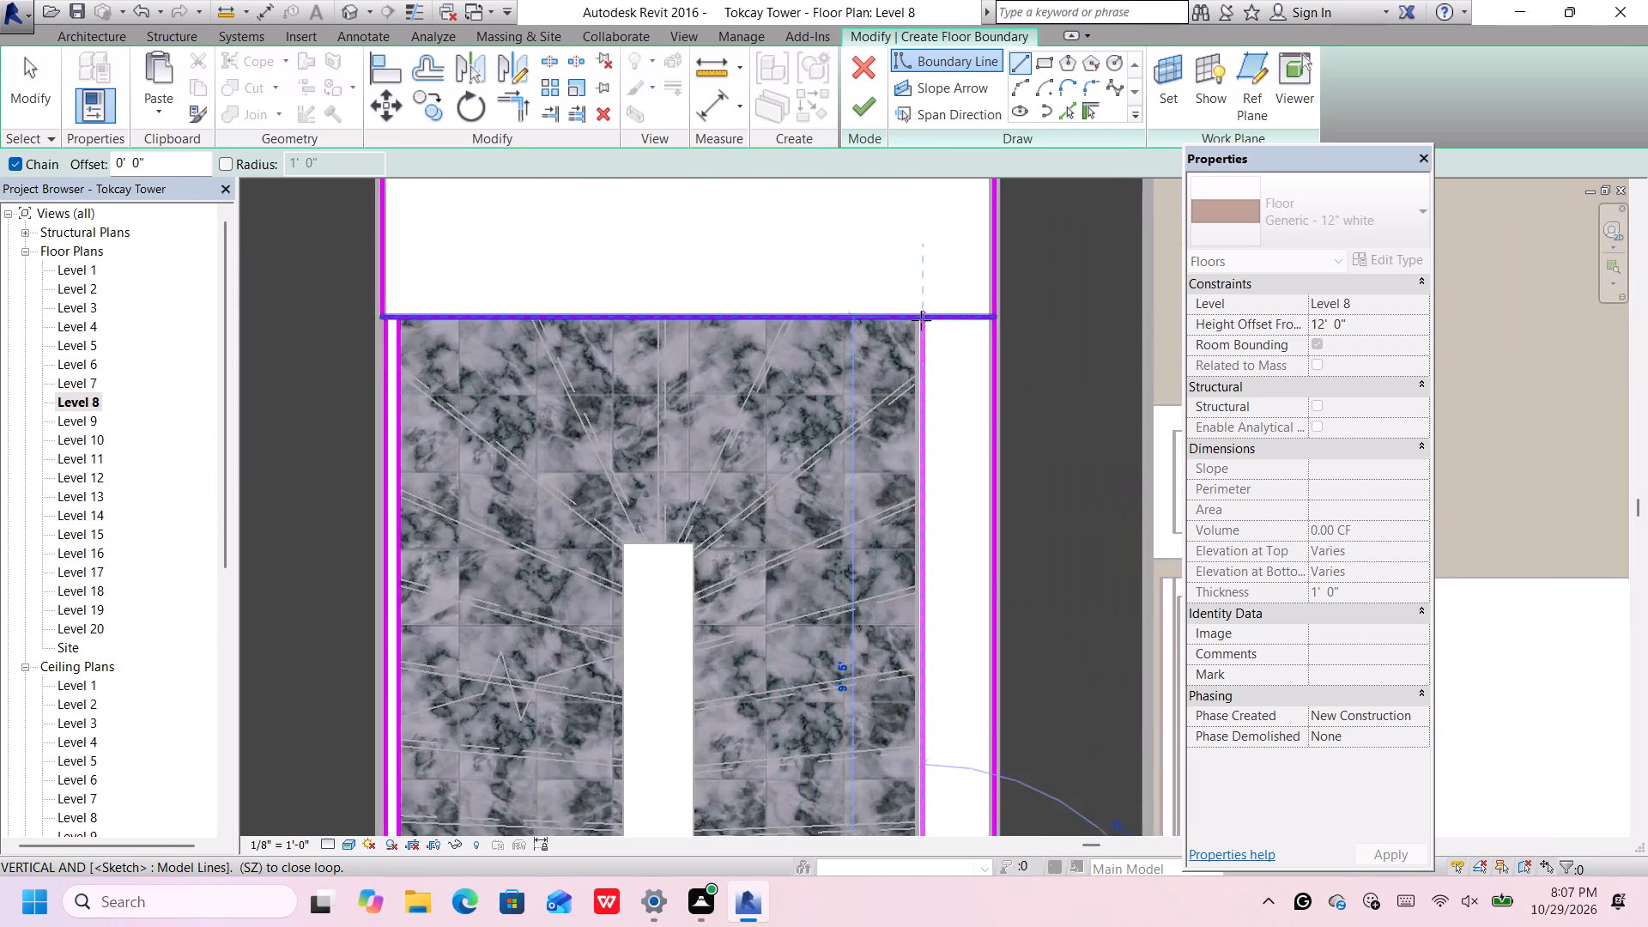
pyautogui.scroll(2, 921, 320)
pyautogui.click(921, 319)
pyautogui.scroll(-8, 928, 340)
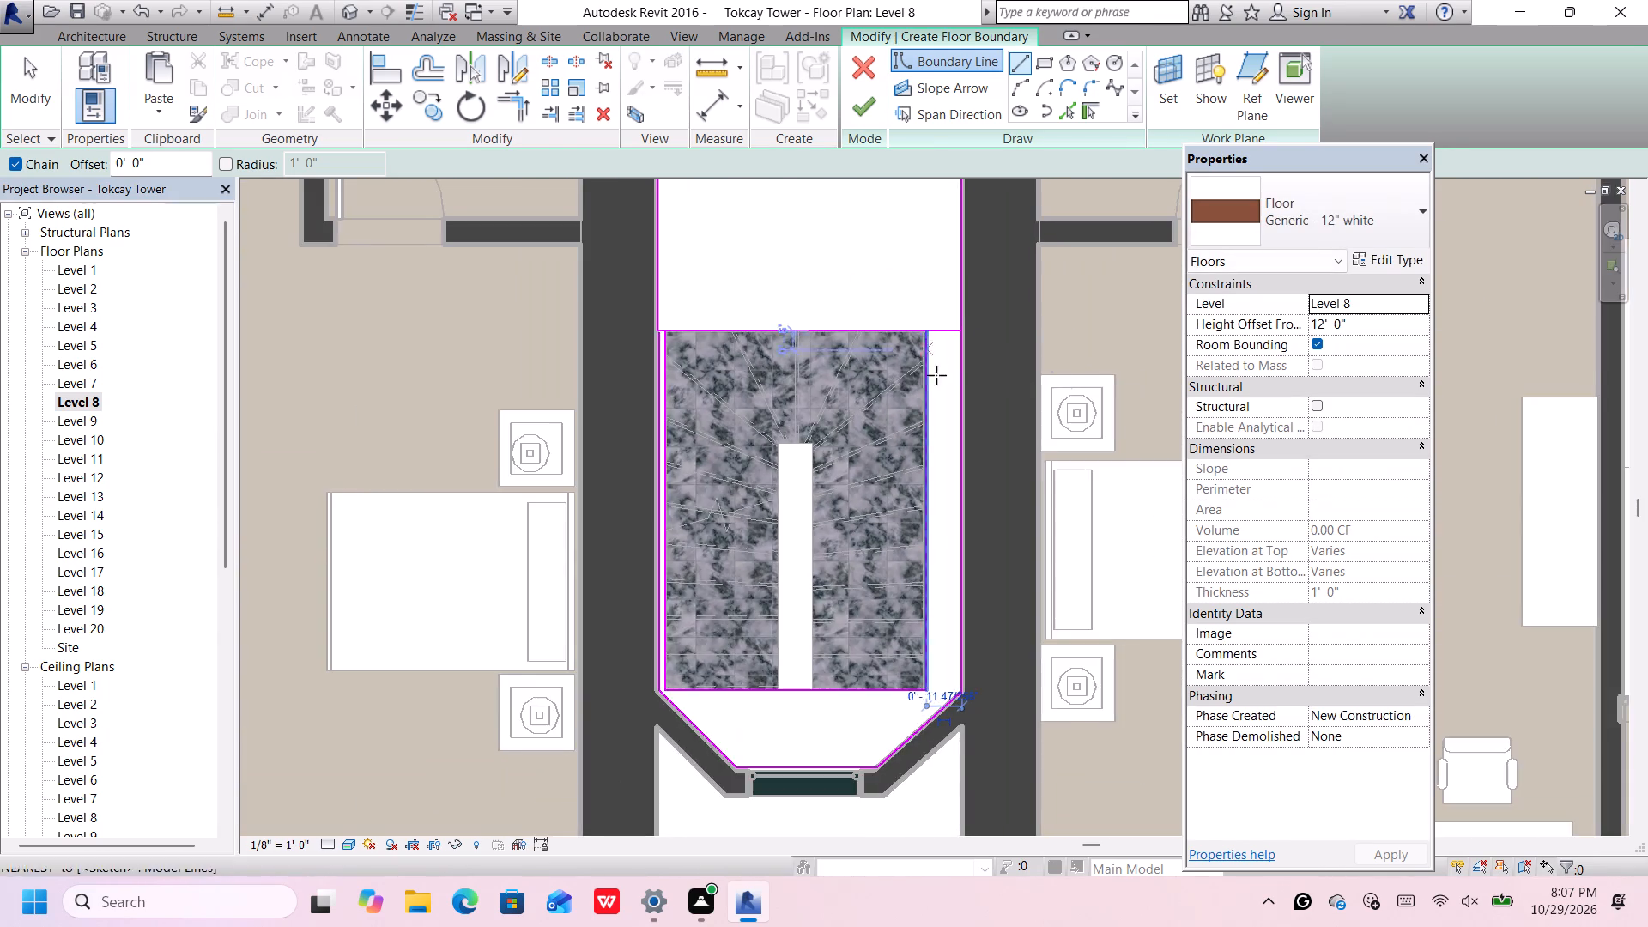
# Nudge the boundary line on the stair's right edge slightly left to sit against the stair.
pyautogui.scroll(4, 944, 408)
pyautogui.press('Escape')
pyautogui.press('Escape')
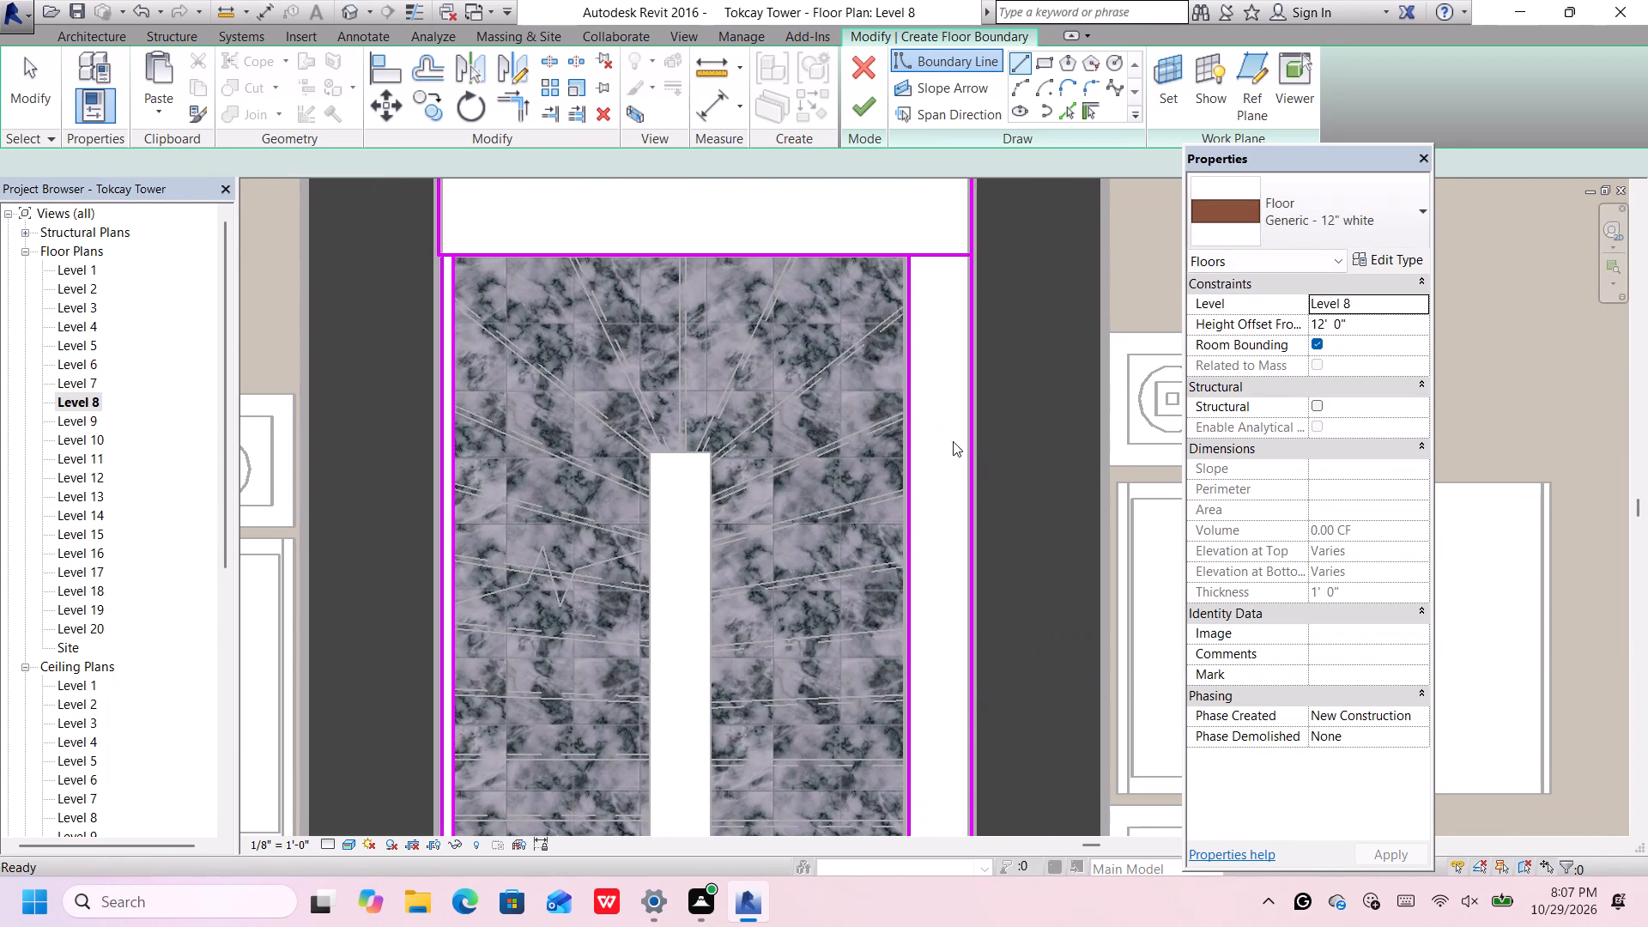
pyautogui.click(916, 420)
pyautogui.scroll(5, 924, 403)
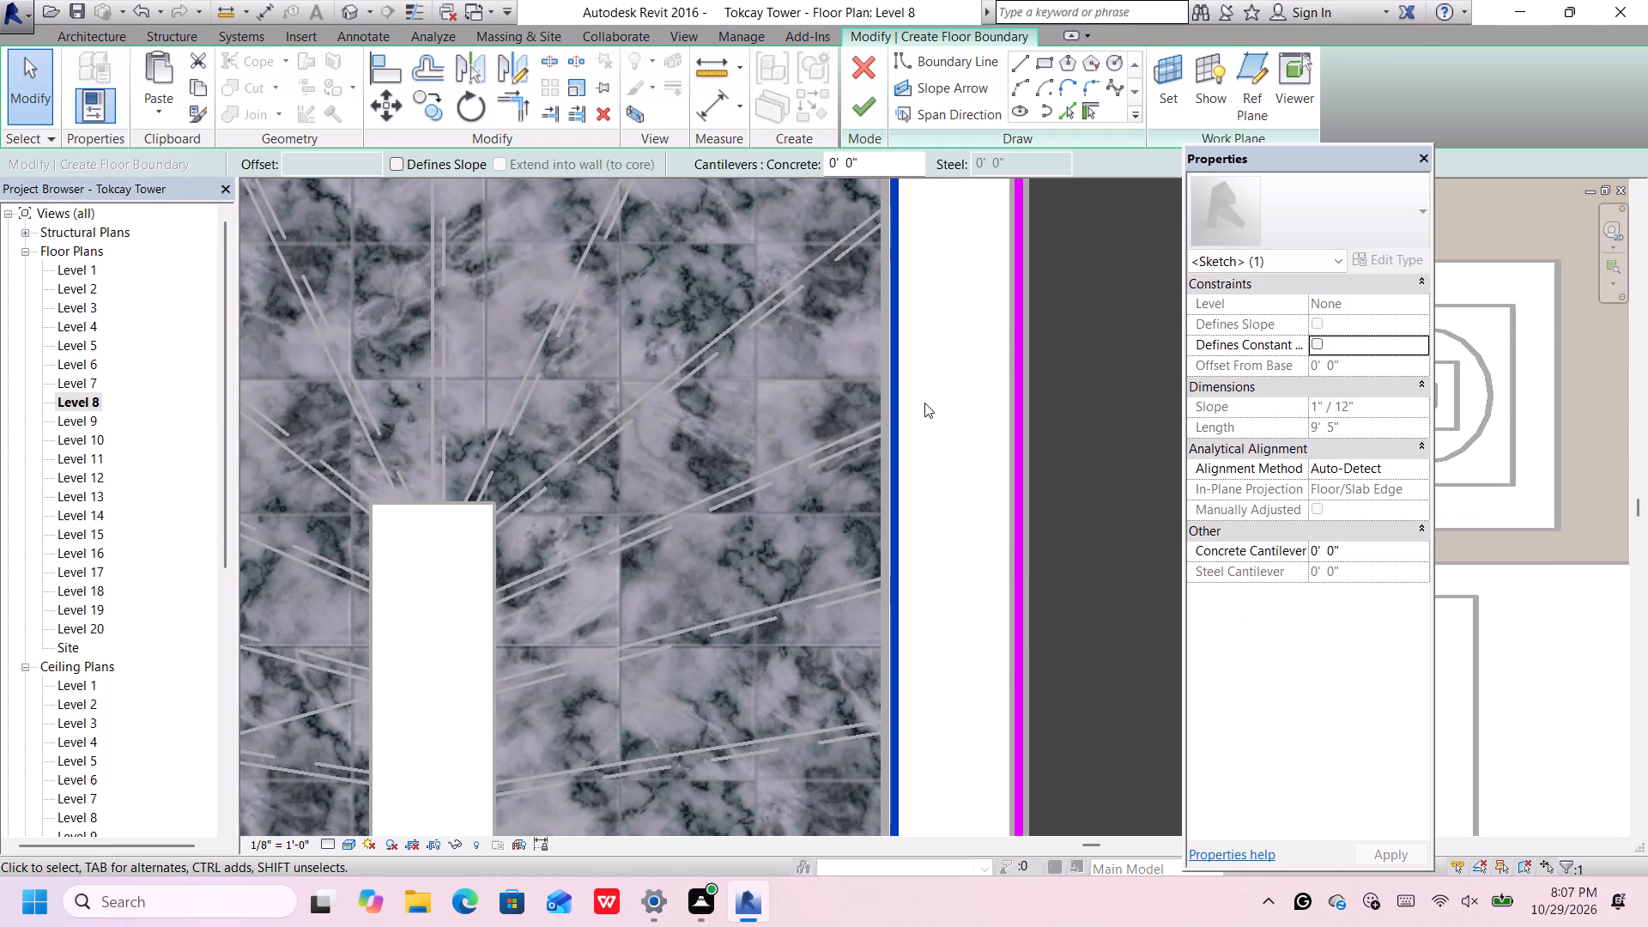
pyautogui.press('Left')
pyautogui.scroll(-6, 924, 403)
pyautogui.moveTo(927, 333); pyautogui.dragTo(932, 366, button='middle')
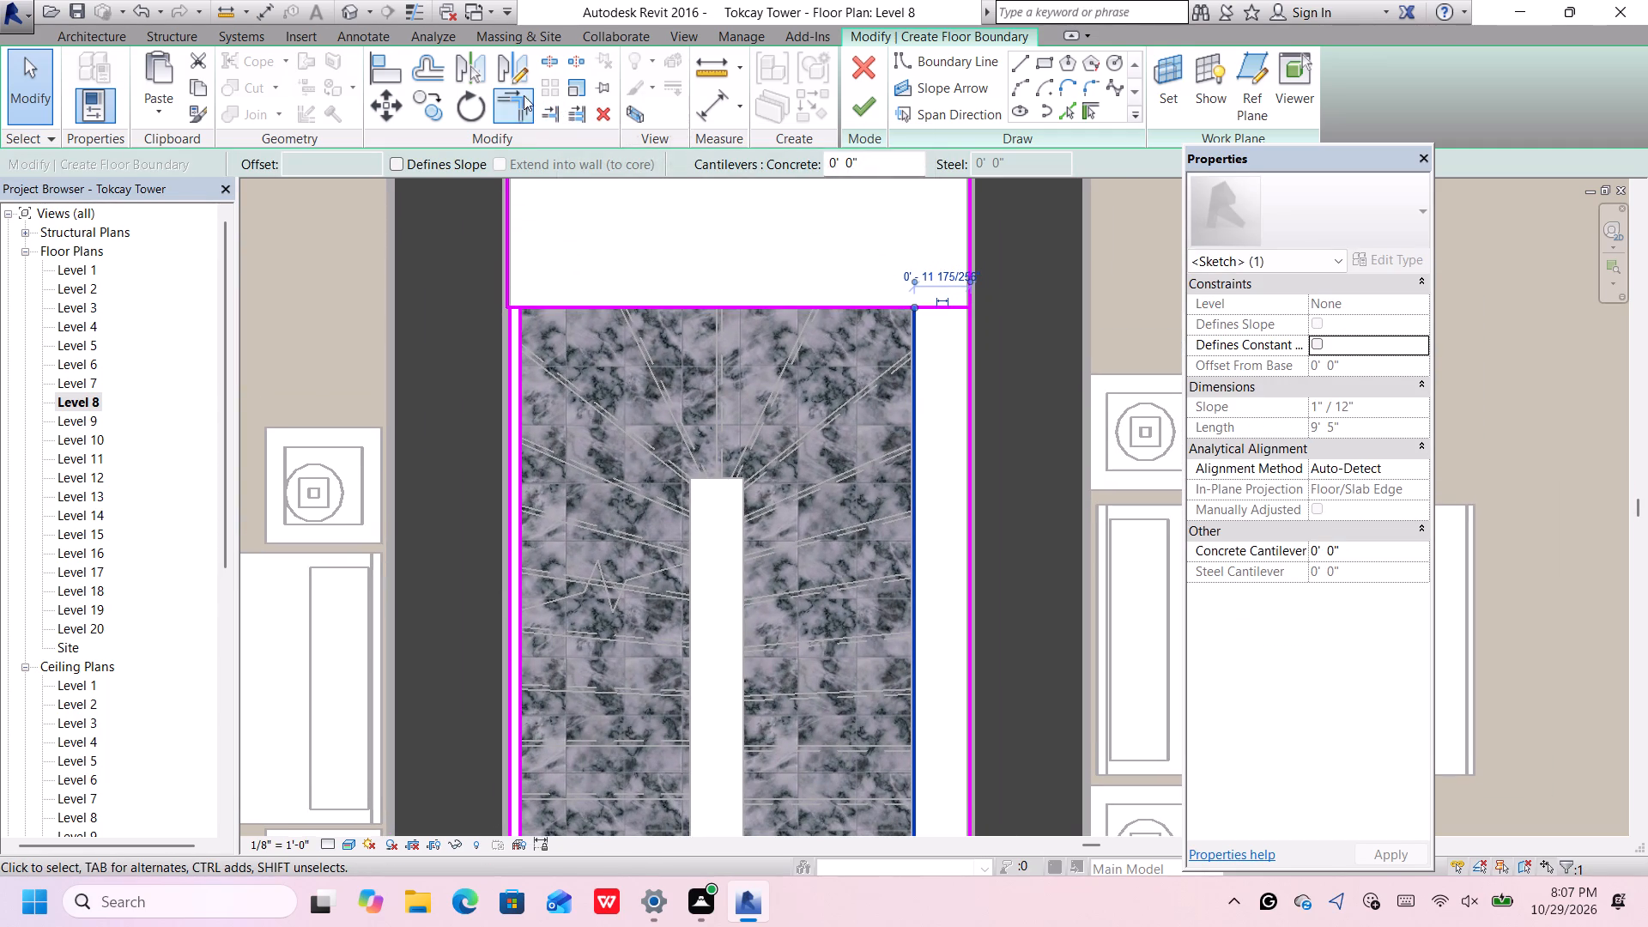
# Split the rectangle's lower line where it meets the stair's right and left edge lines.
pyautogui.click(547, 57)
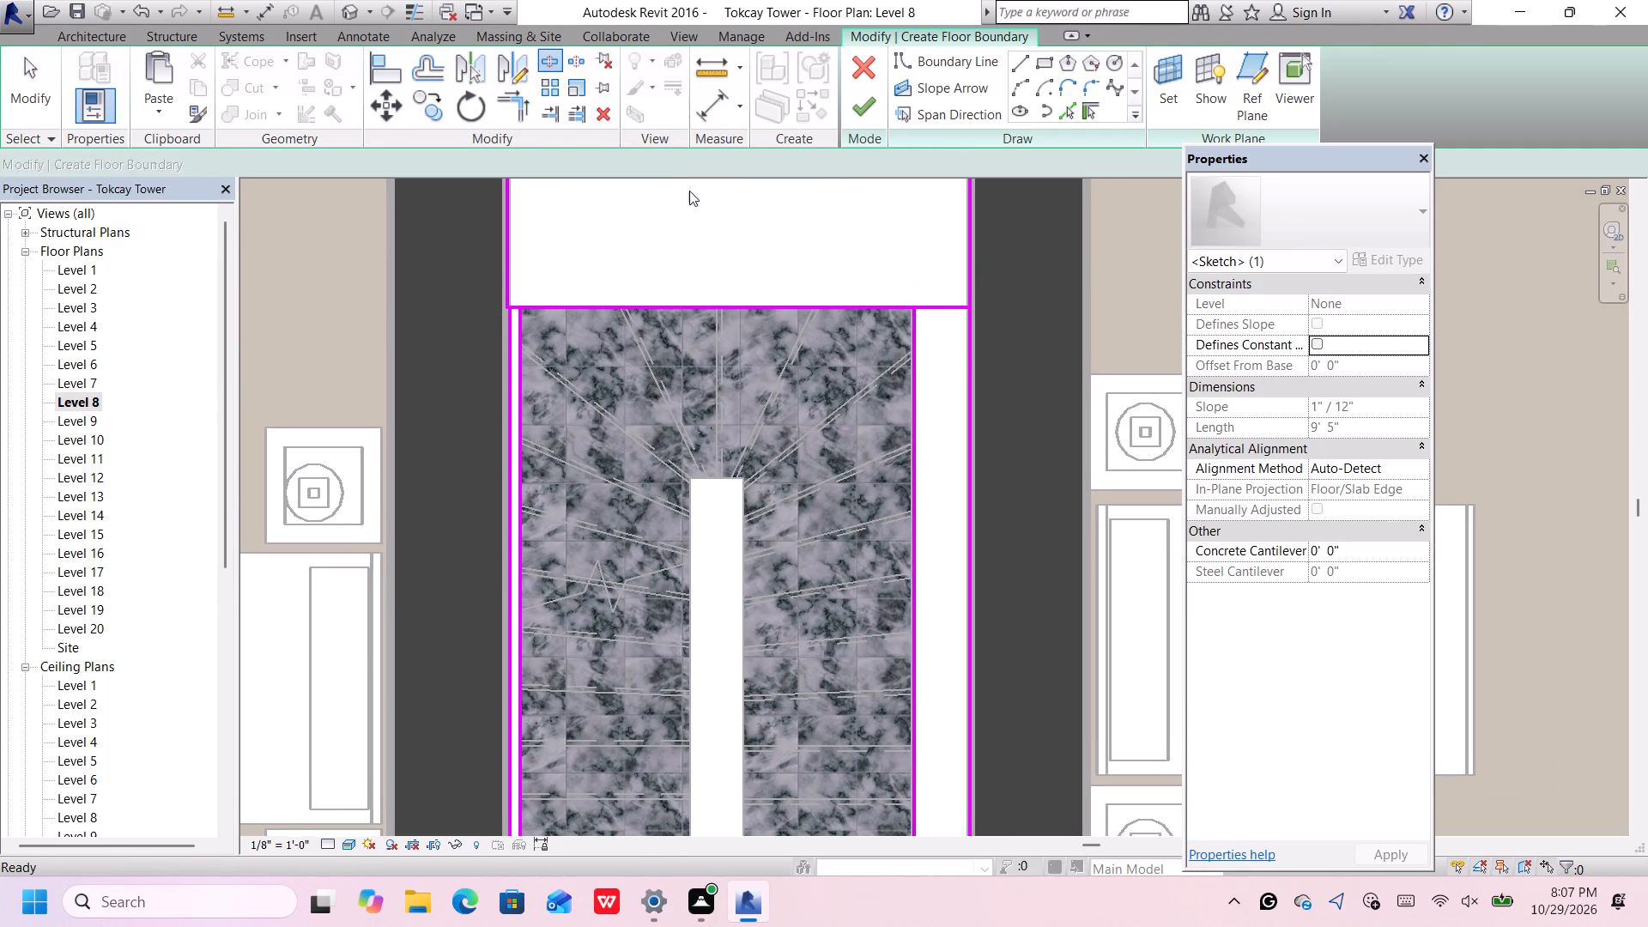
pyautogui.scroll(5, 903, 330)
pyautogui.click(916, 302)
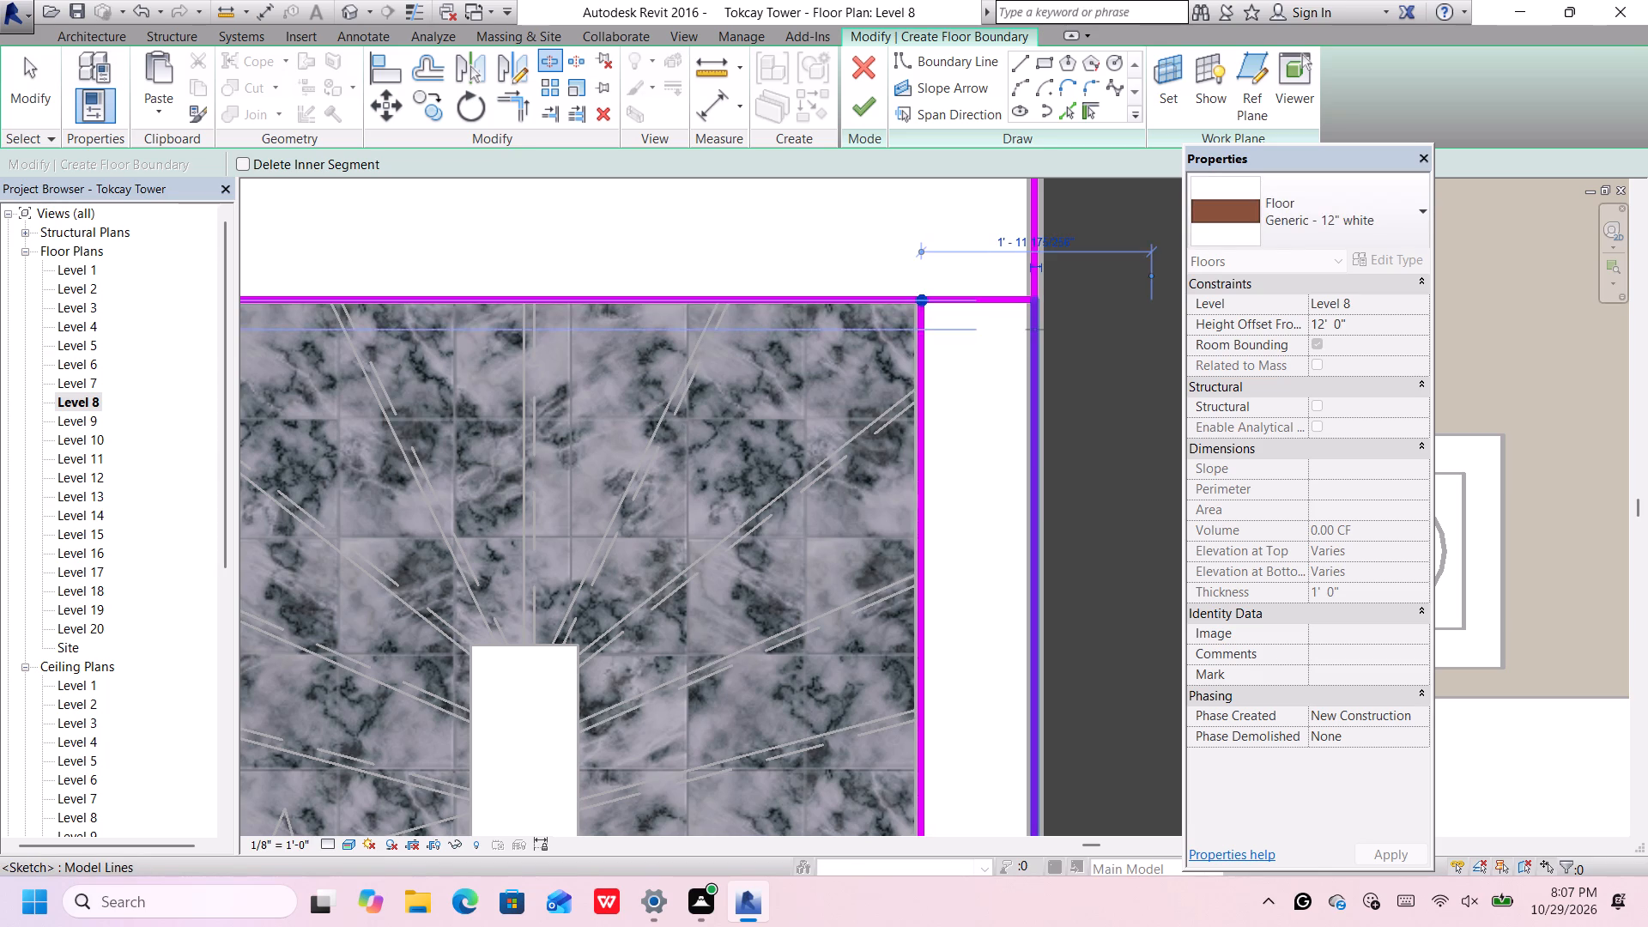
pyautogui.scroll(-6, 1037, 327)
pyautogui.scroll(8, 640, 312)
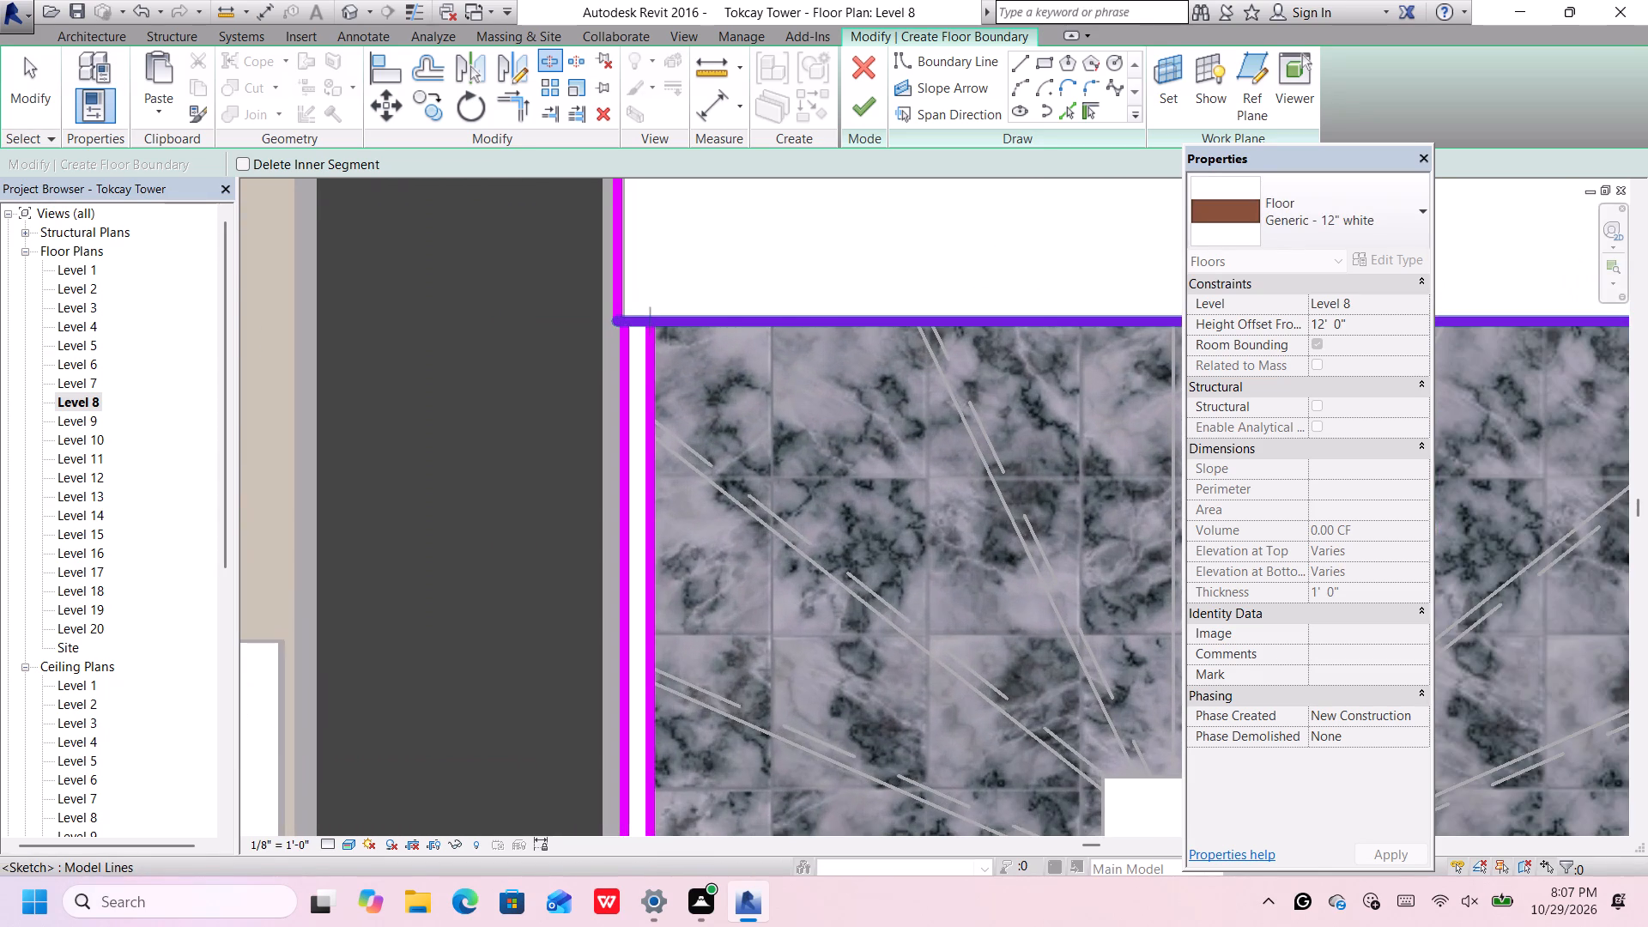
pyautogui.click(645, 314)
pyautogui.scroll(-6, 651, 306)
pyautogui.press('space')
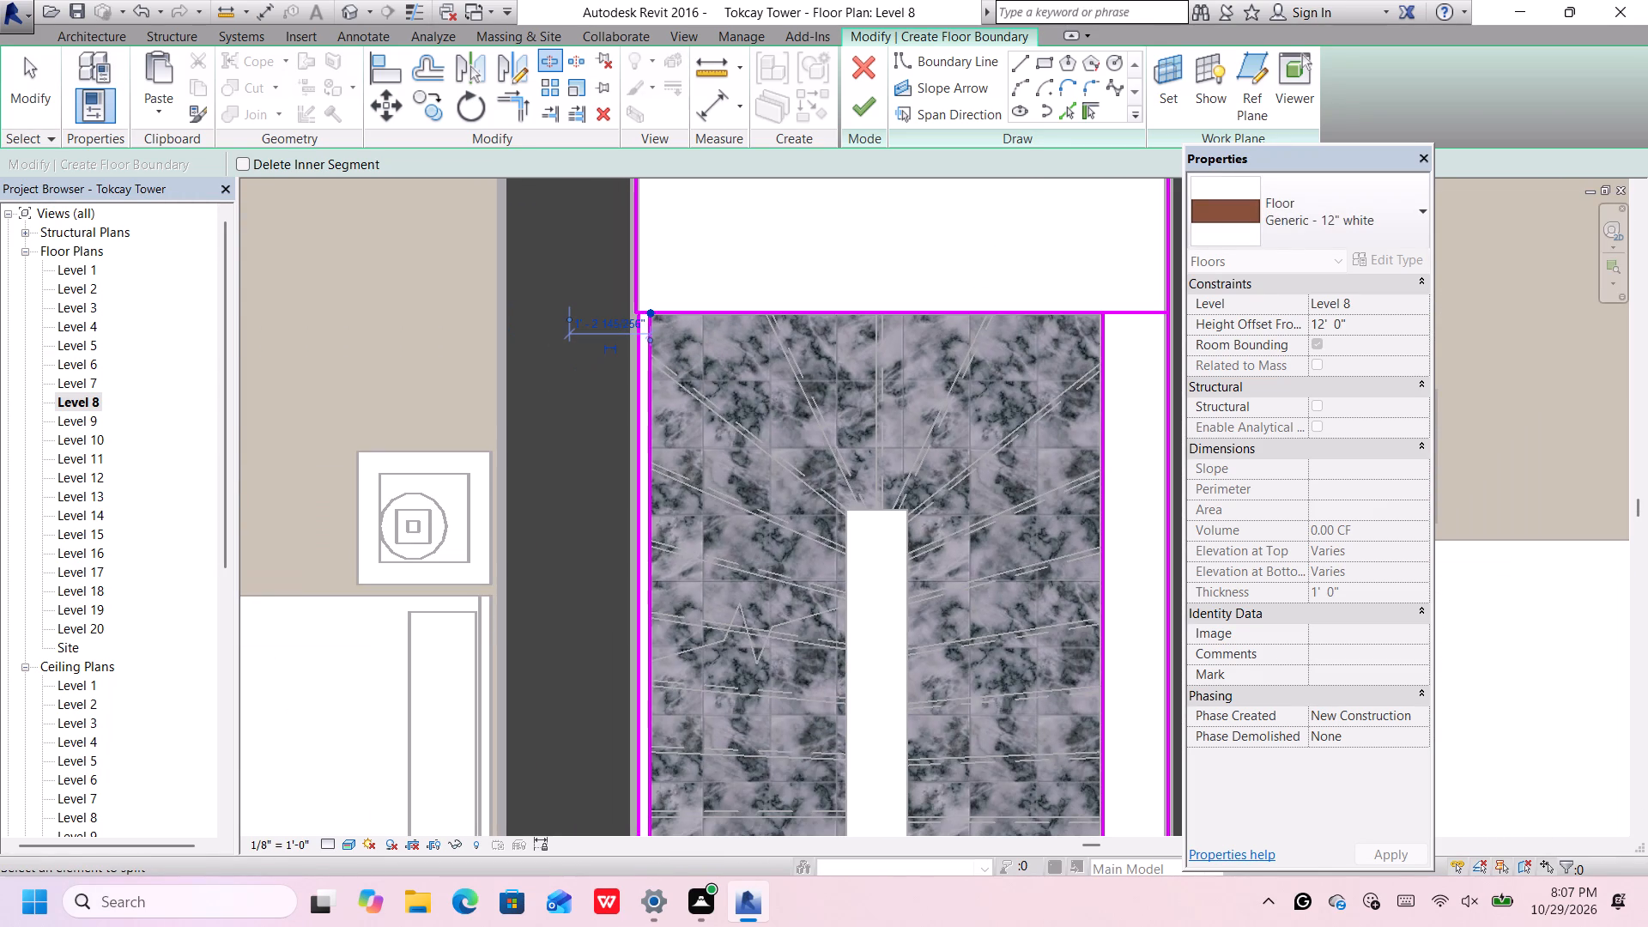
pyautogui.press('Escape')
pyautogui.press('Escape')
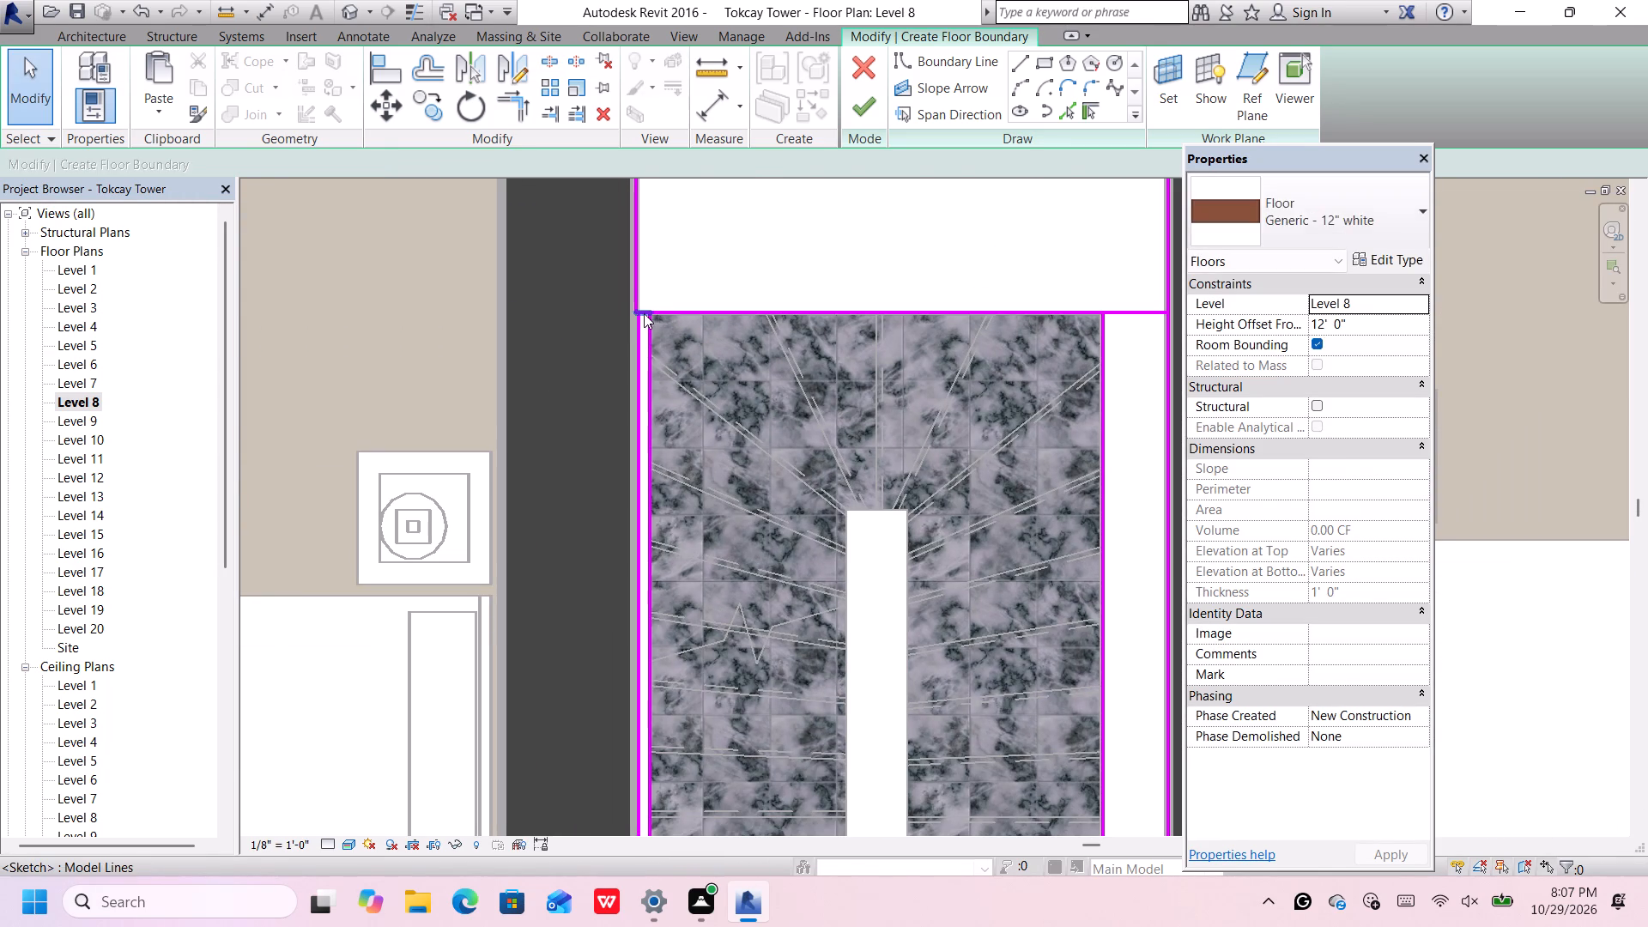
# Delete the short boundary segment between the left shaft wall and the stair's upper left corner.
pyautogui.click(644, 313)
pyautogui.press('Delete')
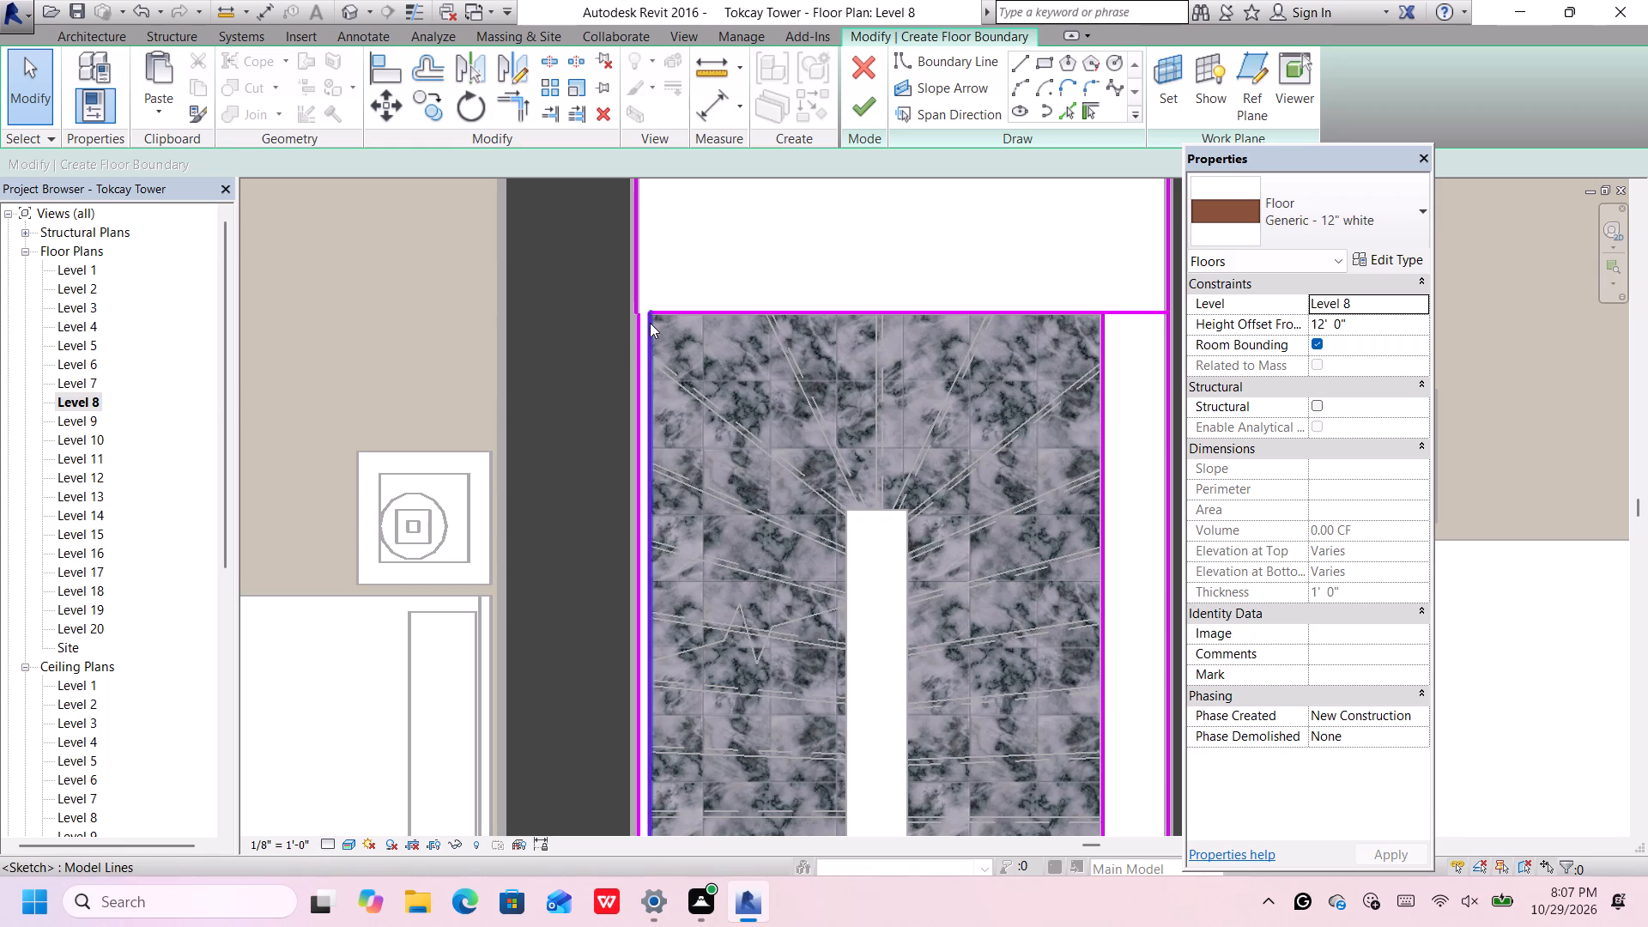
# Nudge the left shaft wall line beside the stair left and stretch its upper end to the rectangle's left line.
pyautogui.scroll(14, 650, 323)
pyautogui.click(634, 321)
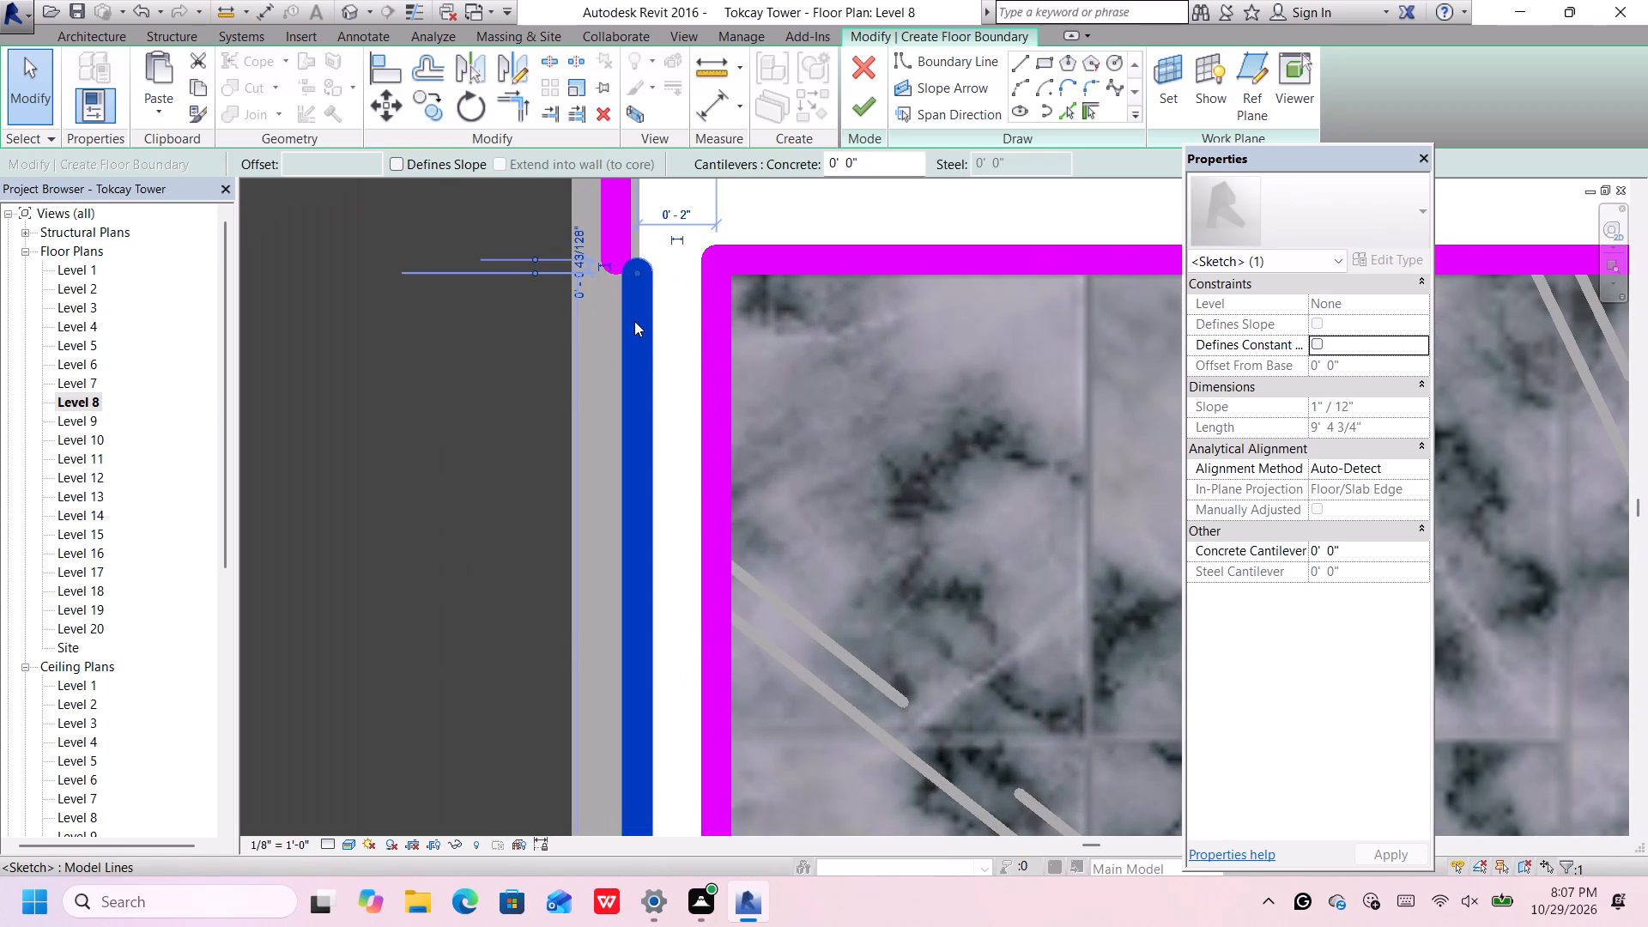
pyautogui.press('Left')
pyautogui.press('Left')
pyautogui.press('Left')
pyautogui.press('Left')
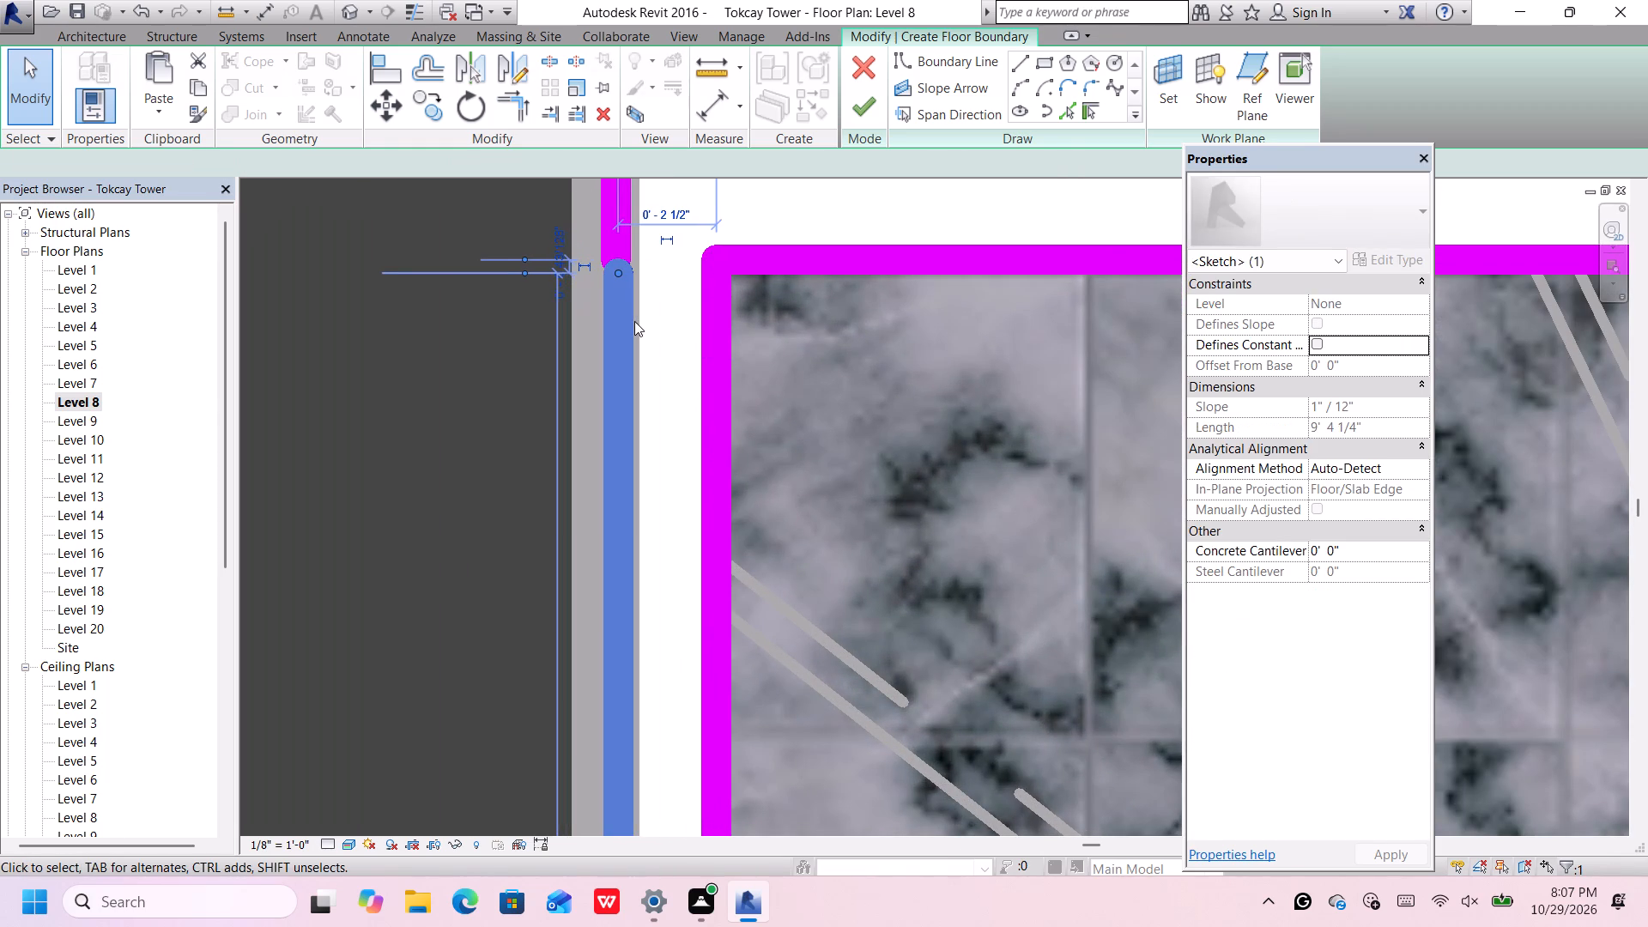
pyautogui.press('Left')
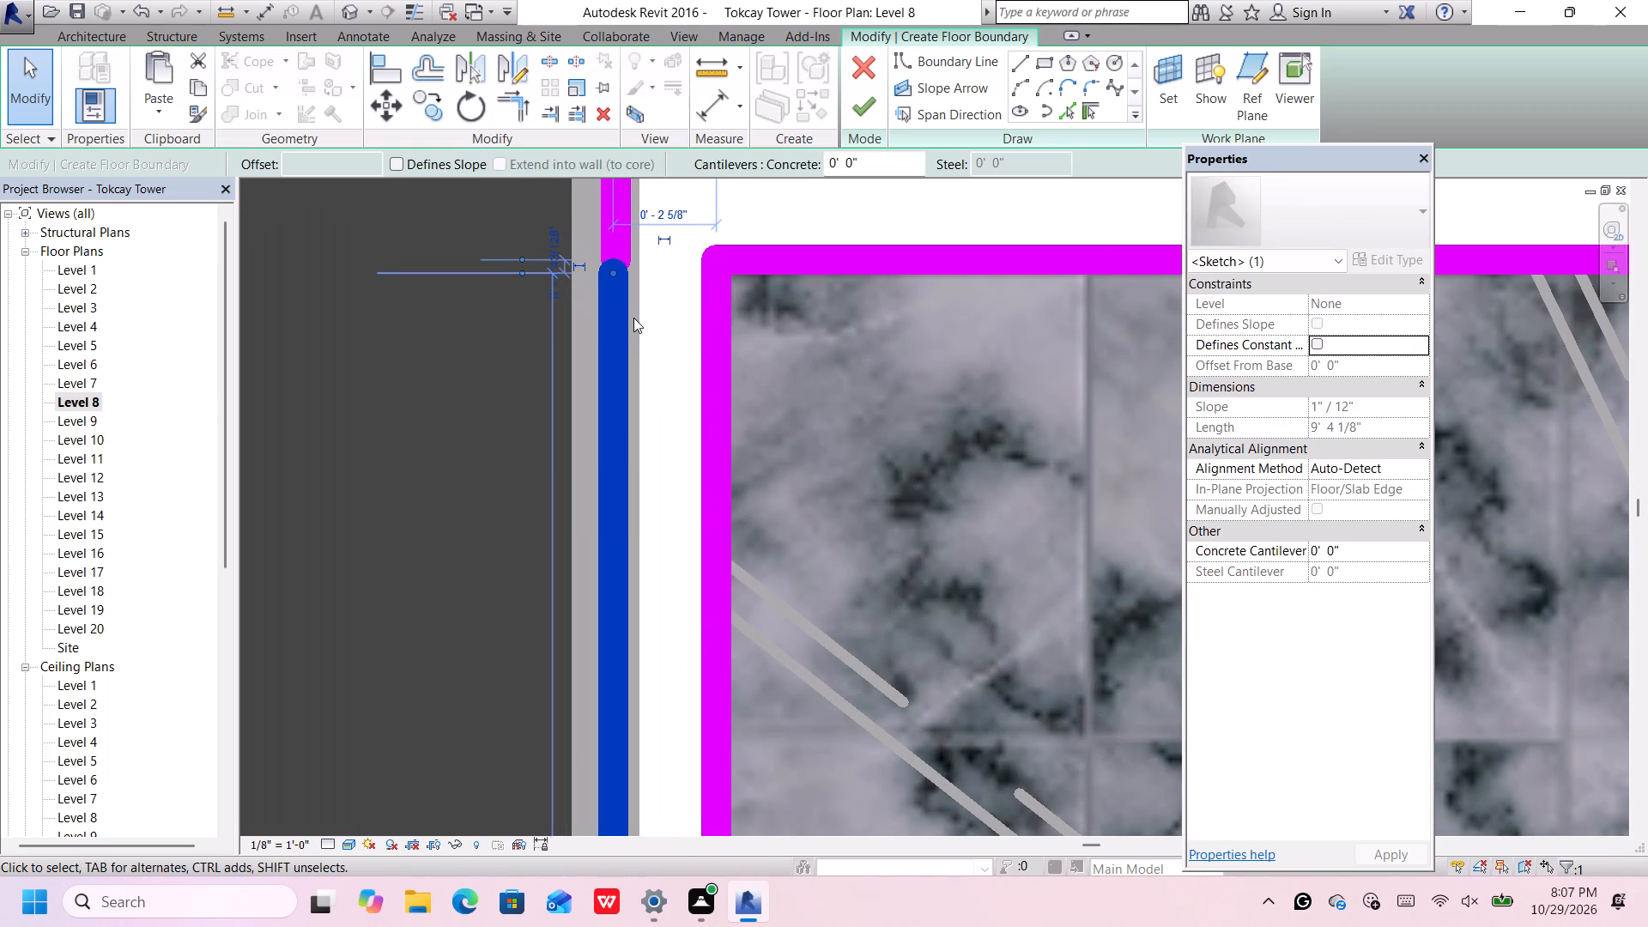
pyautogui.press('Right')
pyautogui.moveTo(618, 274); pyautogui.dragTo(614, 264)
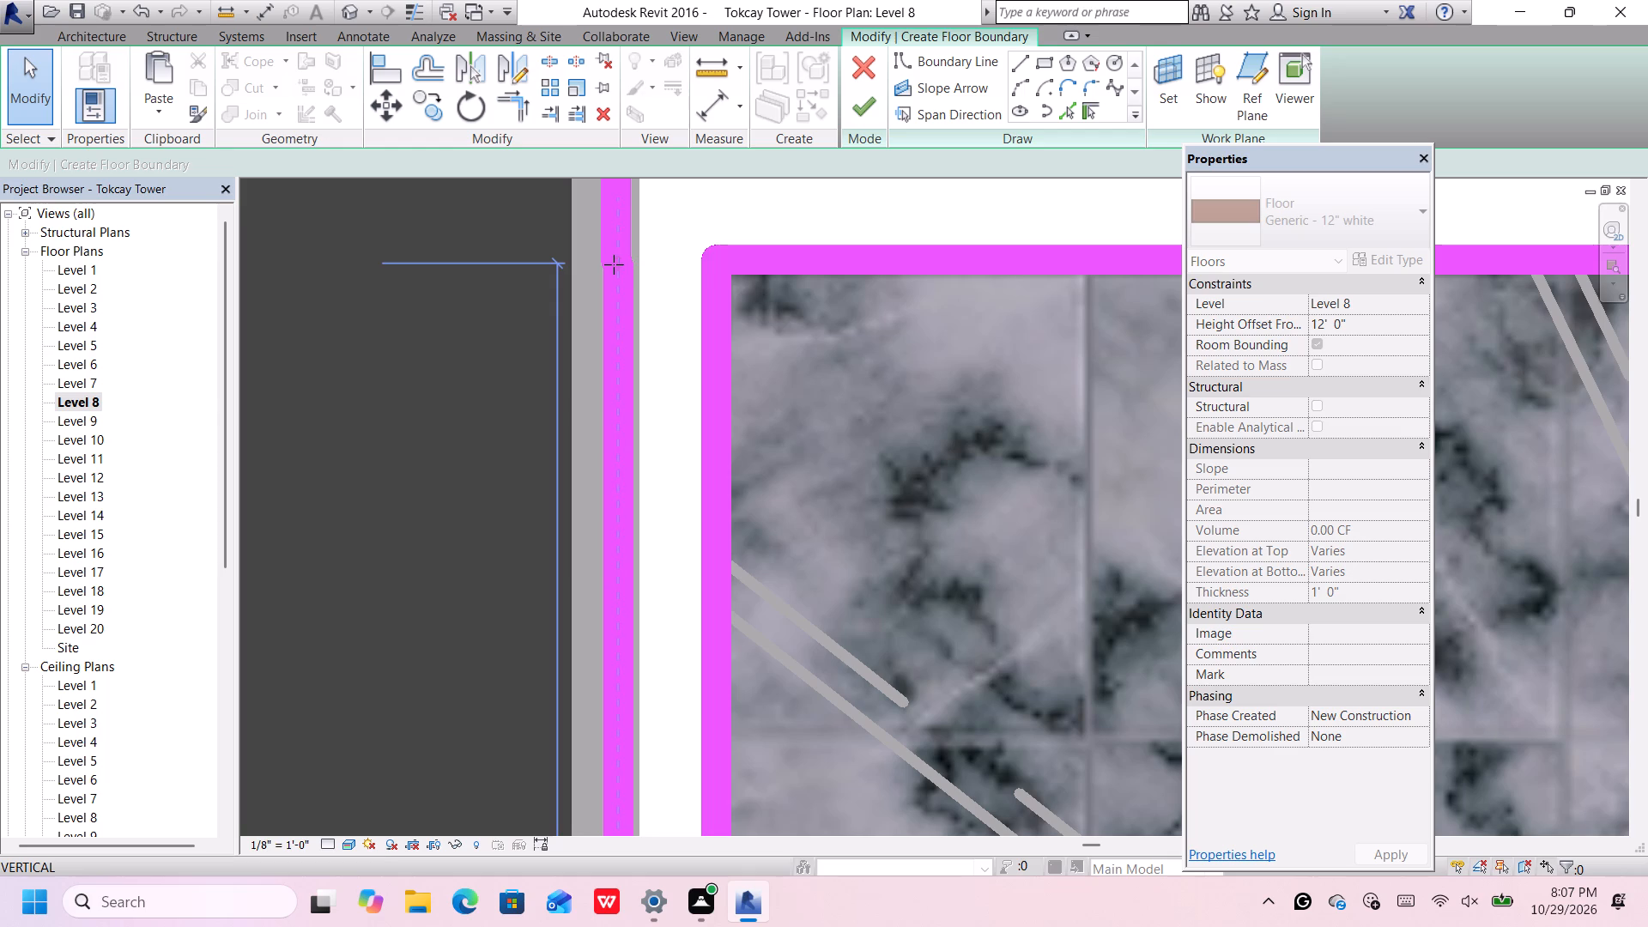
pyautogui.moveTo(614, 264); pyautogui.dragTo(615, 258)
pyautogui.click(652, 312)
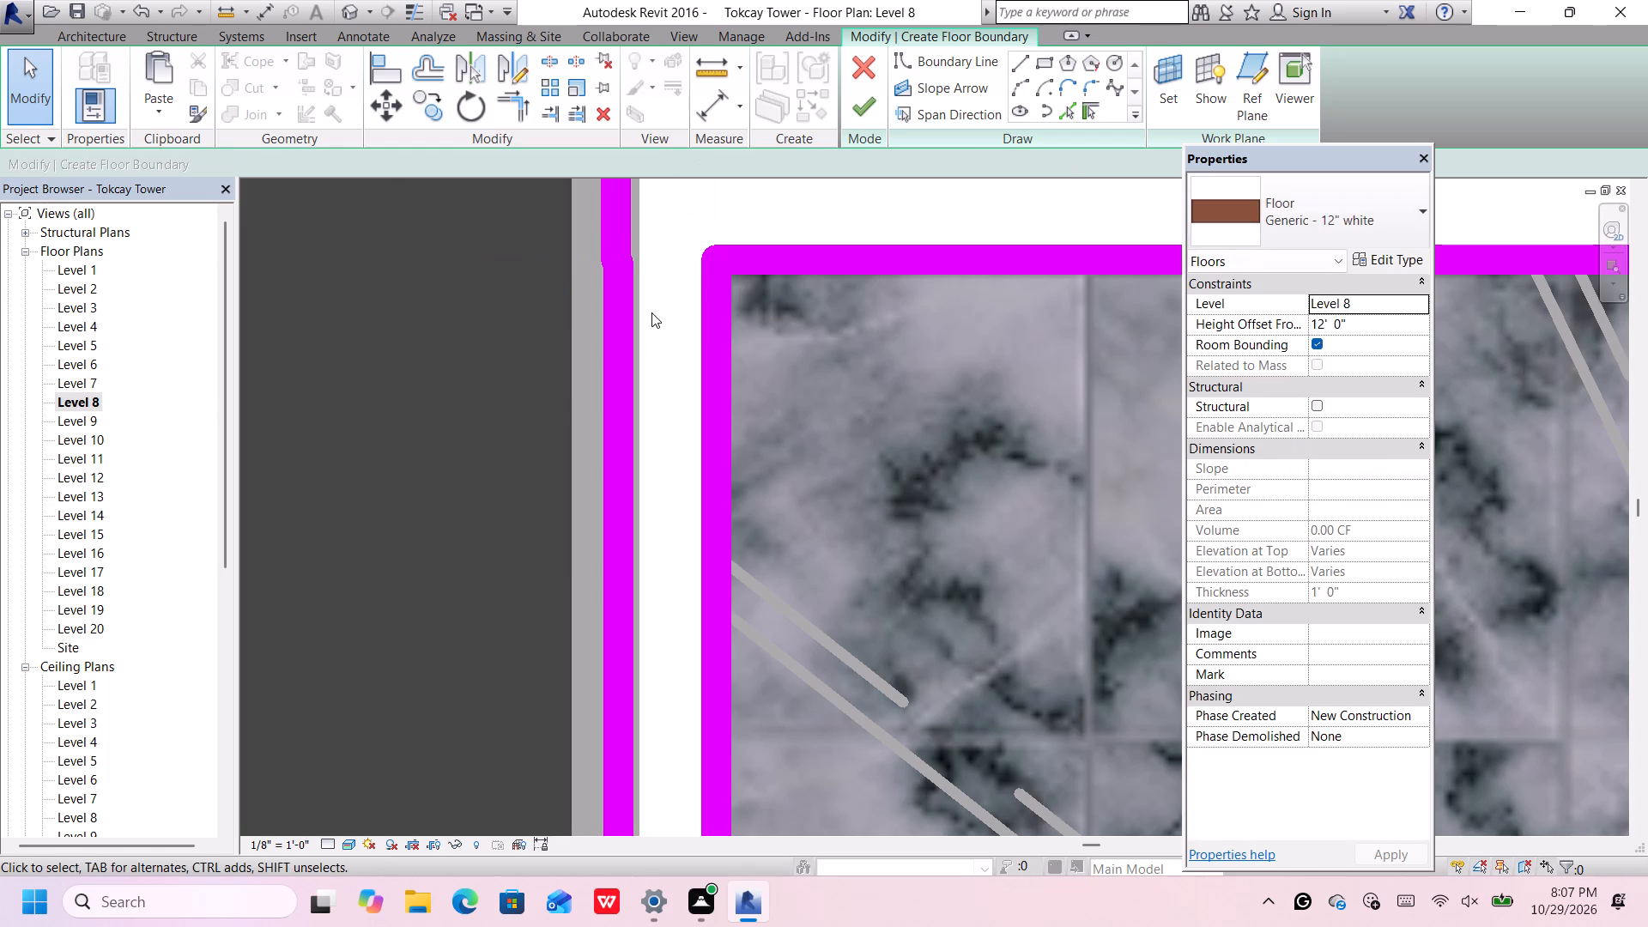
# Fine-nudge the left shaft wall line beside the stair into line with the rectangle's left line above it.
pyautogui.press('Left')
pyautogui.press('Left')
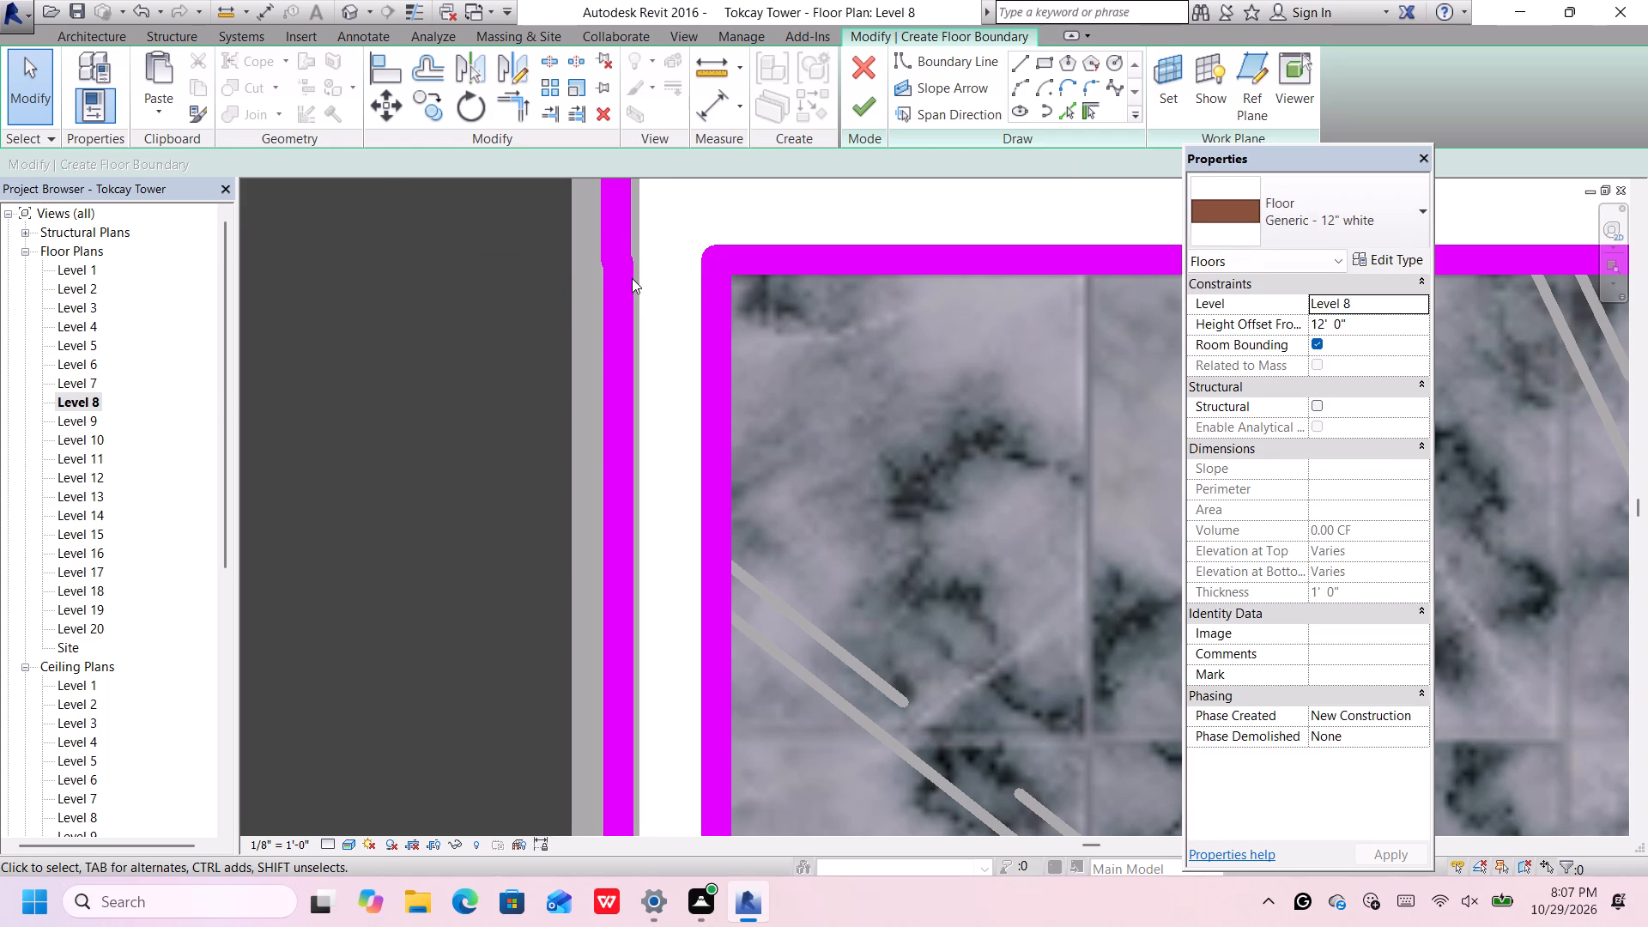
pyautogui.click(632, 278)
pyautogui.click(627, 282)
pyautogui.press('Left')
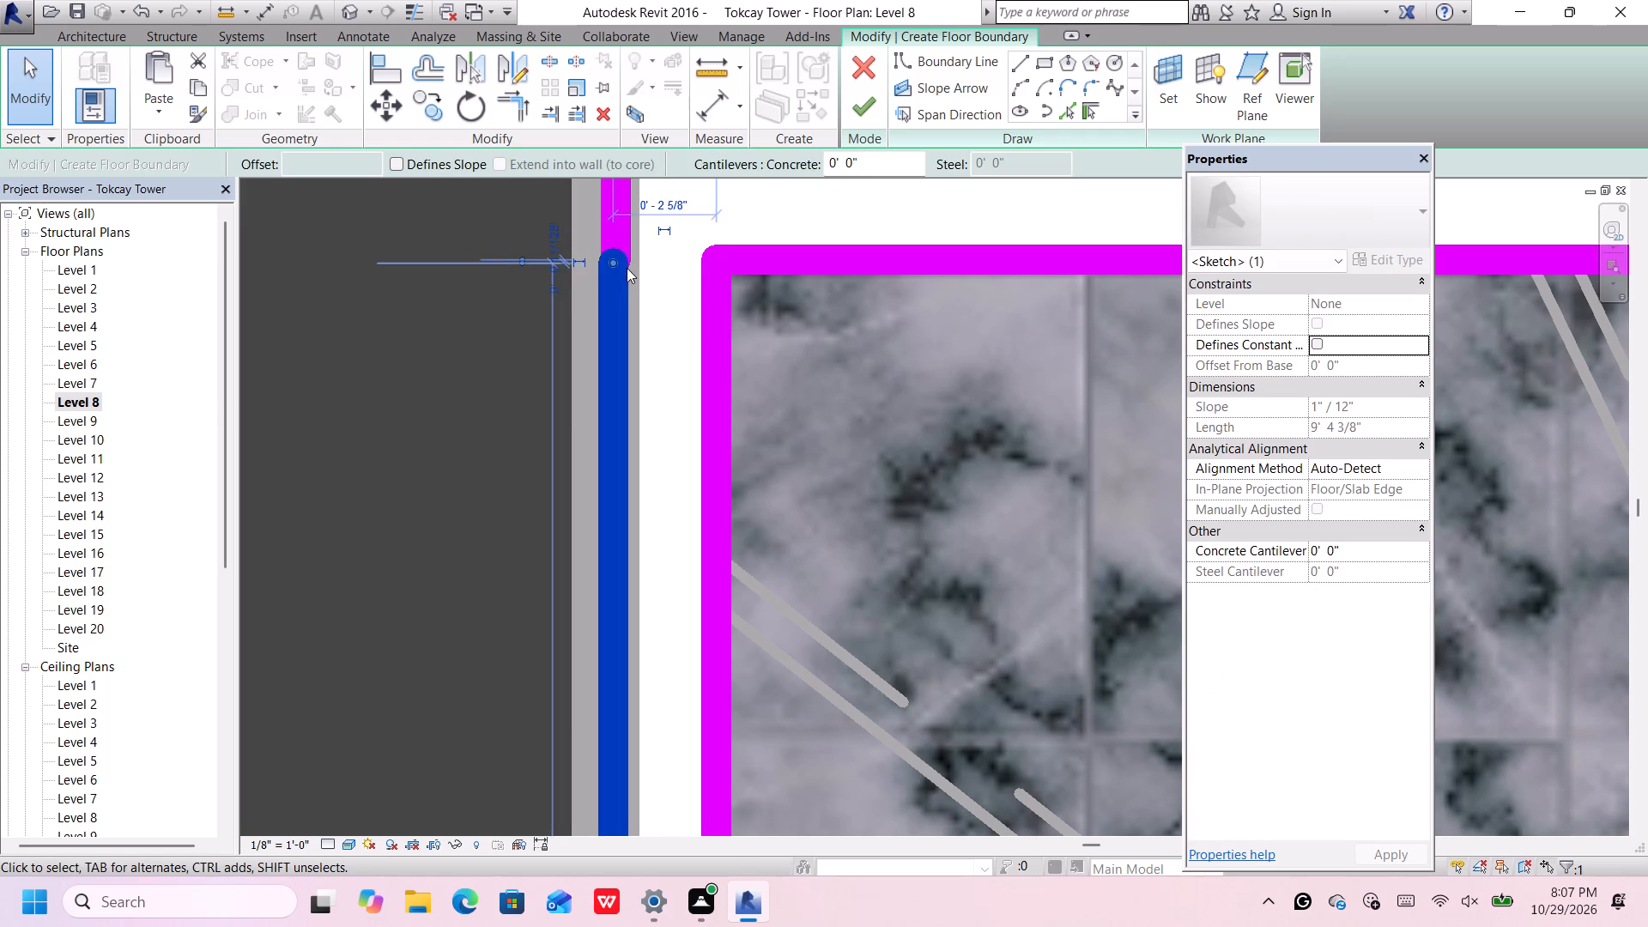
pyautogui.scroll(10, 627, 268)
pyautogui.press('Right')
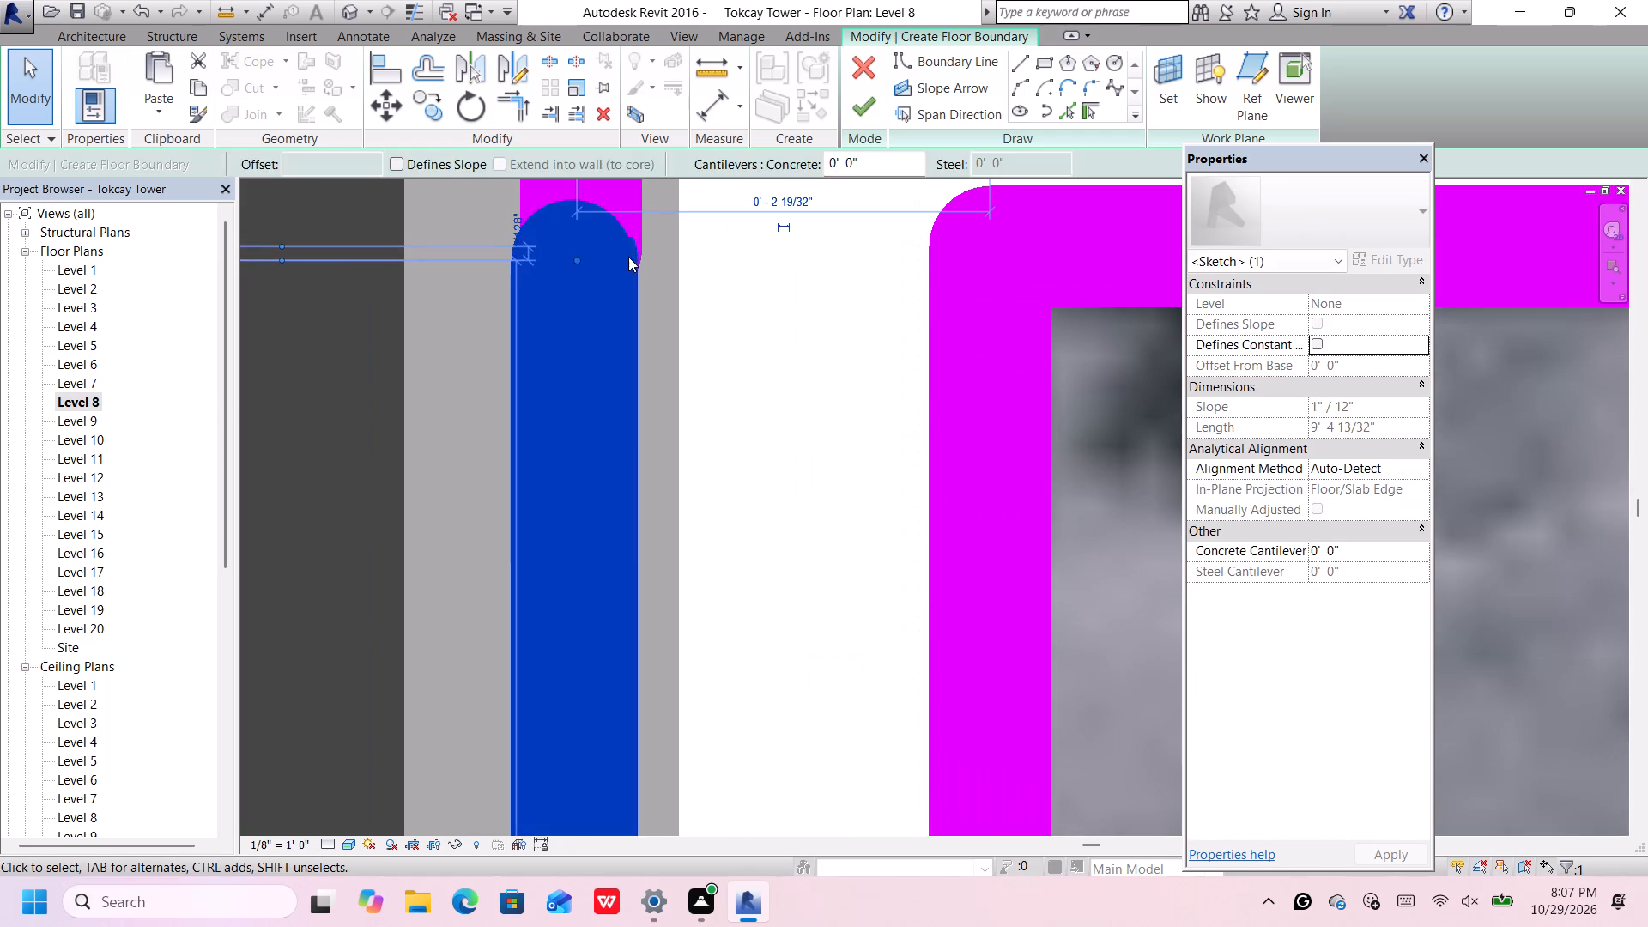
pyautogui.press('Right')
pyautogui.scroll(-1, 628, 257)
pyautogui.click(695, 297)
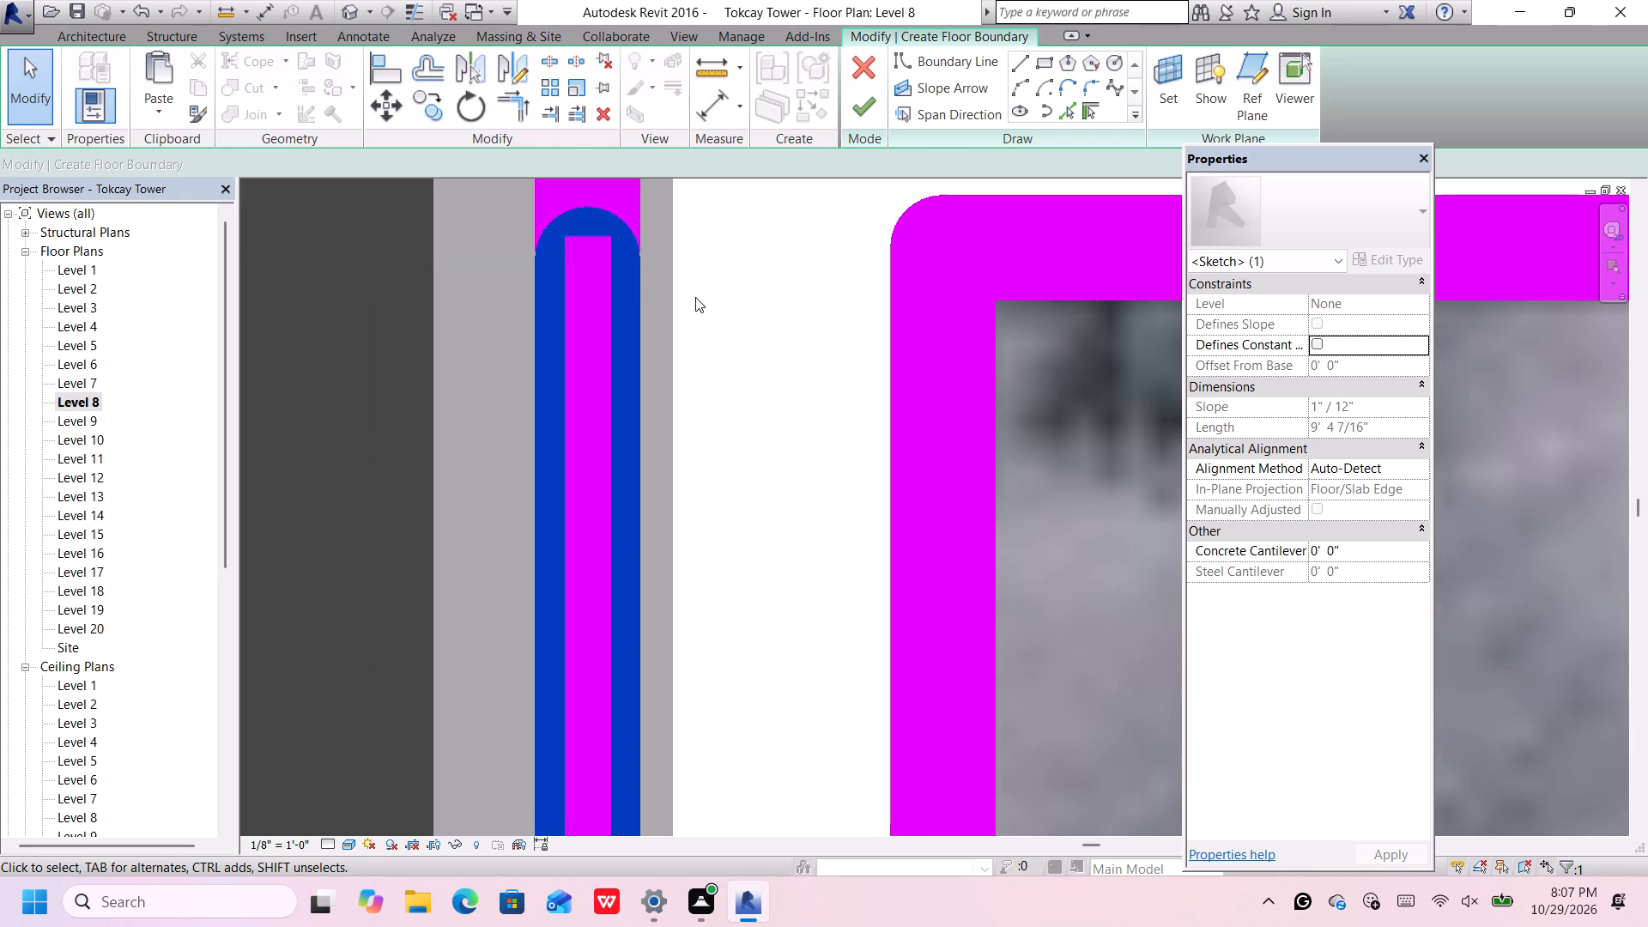
# Delete the short boundary segment between the stair's upper right corner and the right shaft wall.
pyautogui.scroll(-20, 695, 297)
pyautogui.scroll(-8, 695, 297)
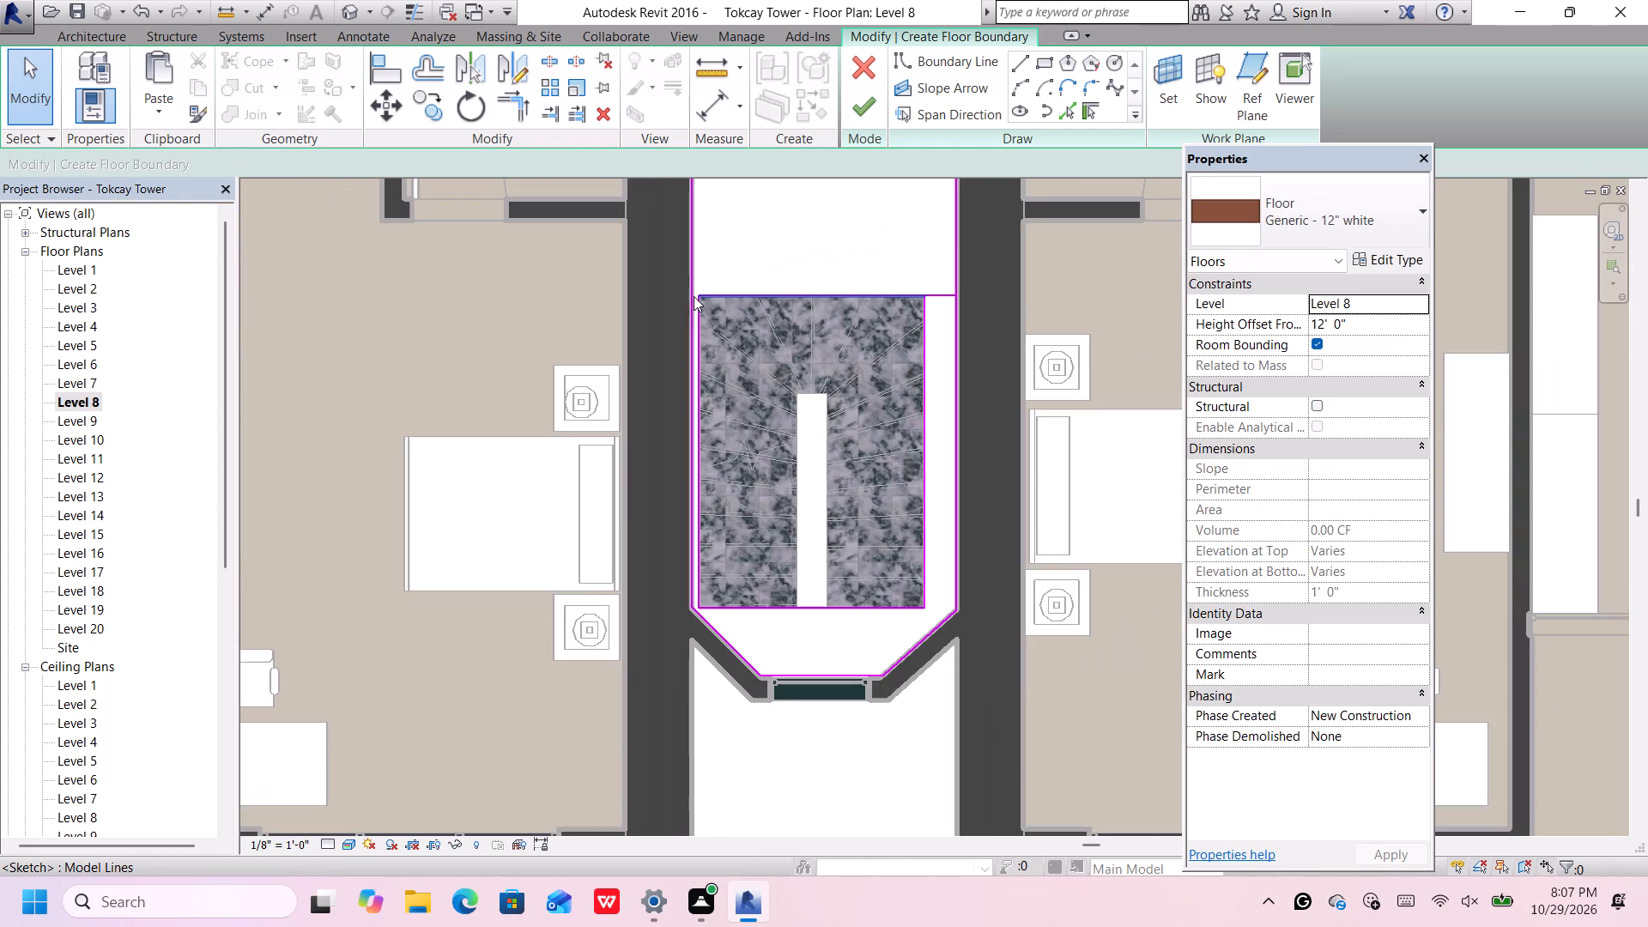
pyautogui.scroll(-1, 1050, 327)
pyautogui.scroll(3, 929, 282)
pyautogui.click(960, 306)
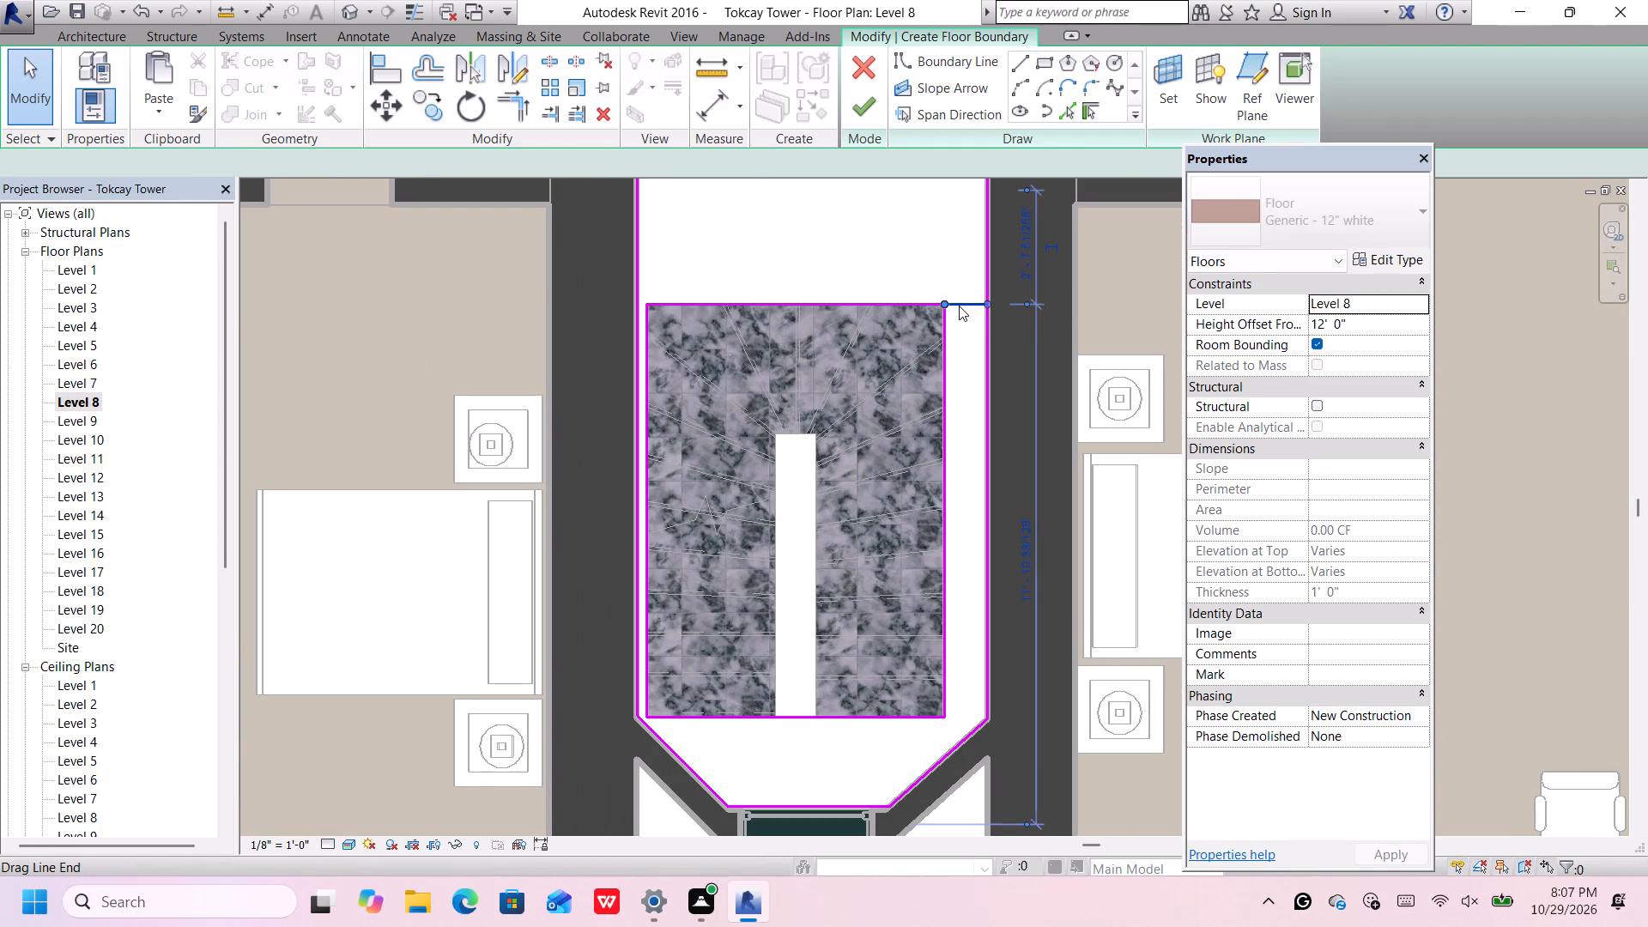
pyautogui.press('Delete')
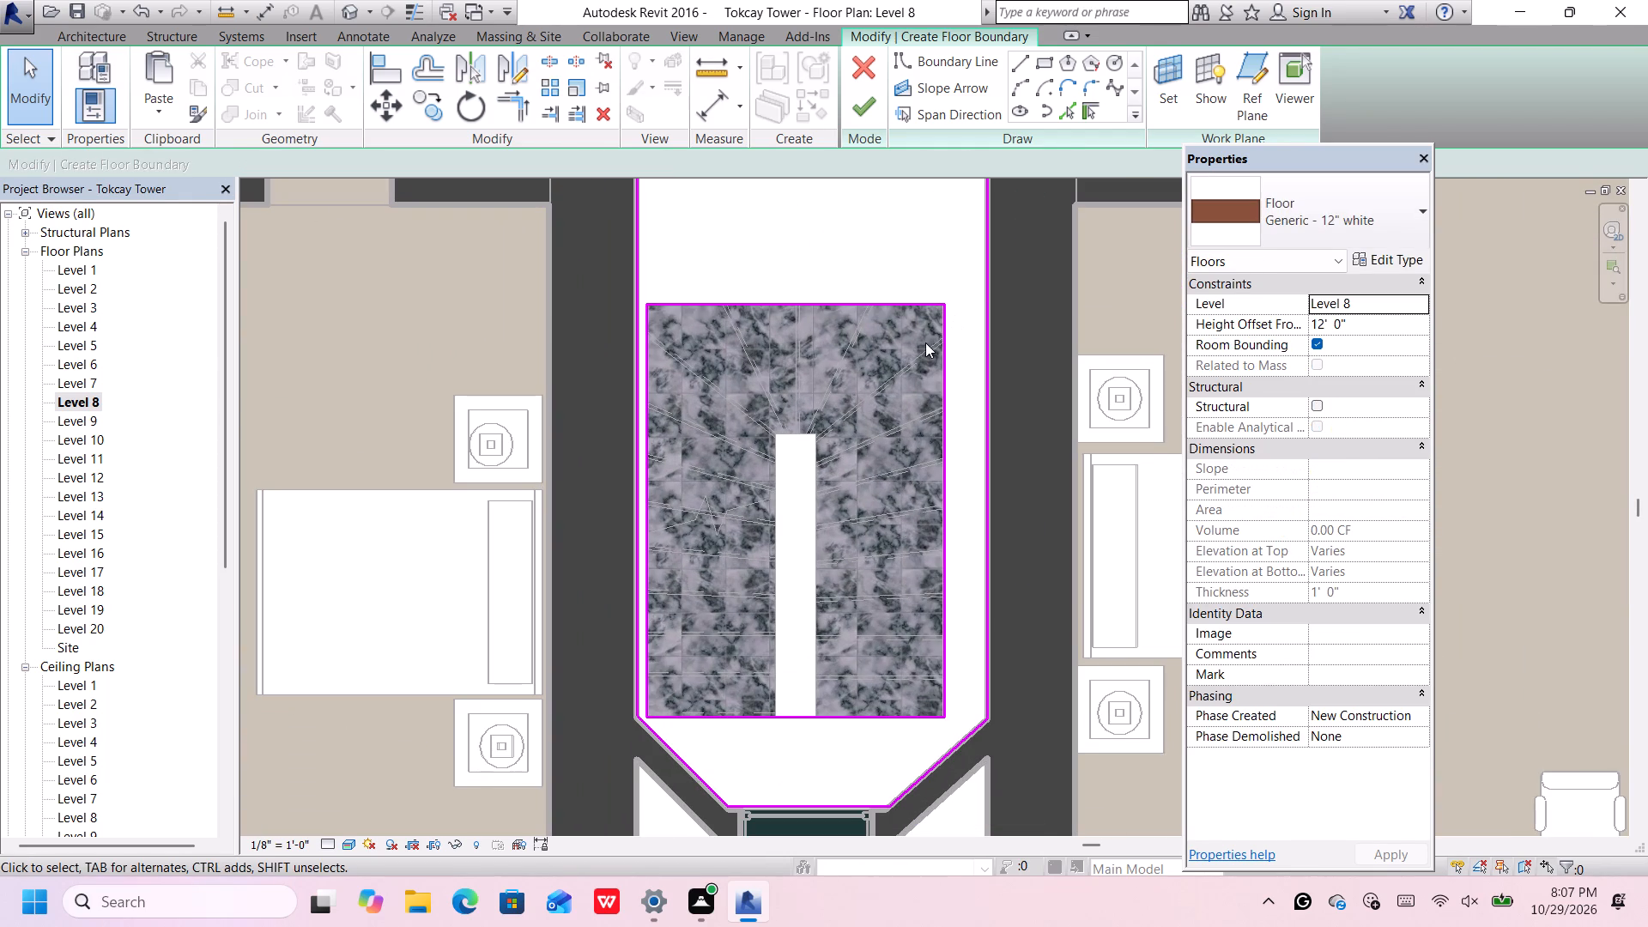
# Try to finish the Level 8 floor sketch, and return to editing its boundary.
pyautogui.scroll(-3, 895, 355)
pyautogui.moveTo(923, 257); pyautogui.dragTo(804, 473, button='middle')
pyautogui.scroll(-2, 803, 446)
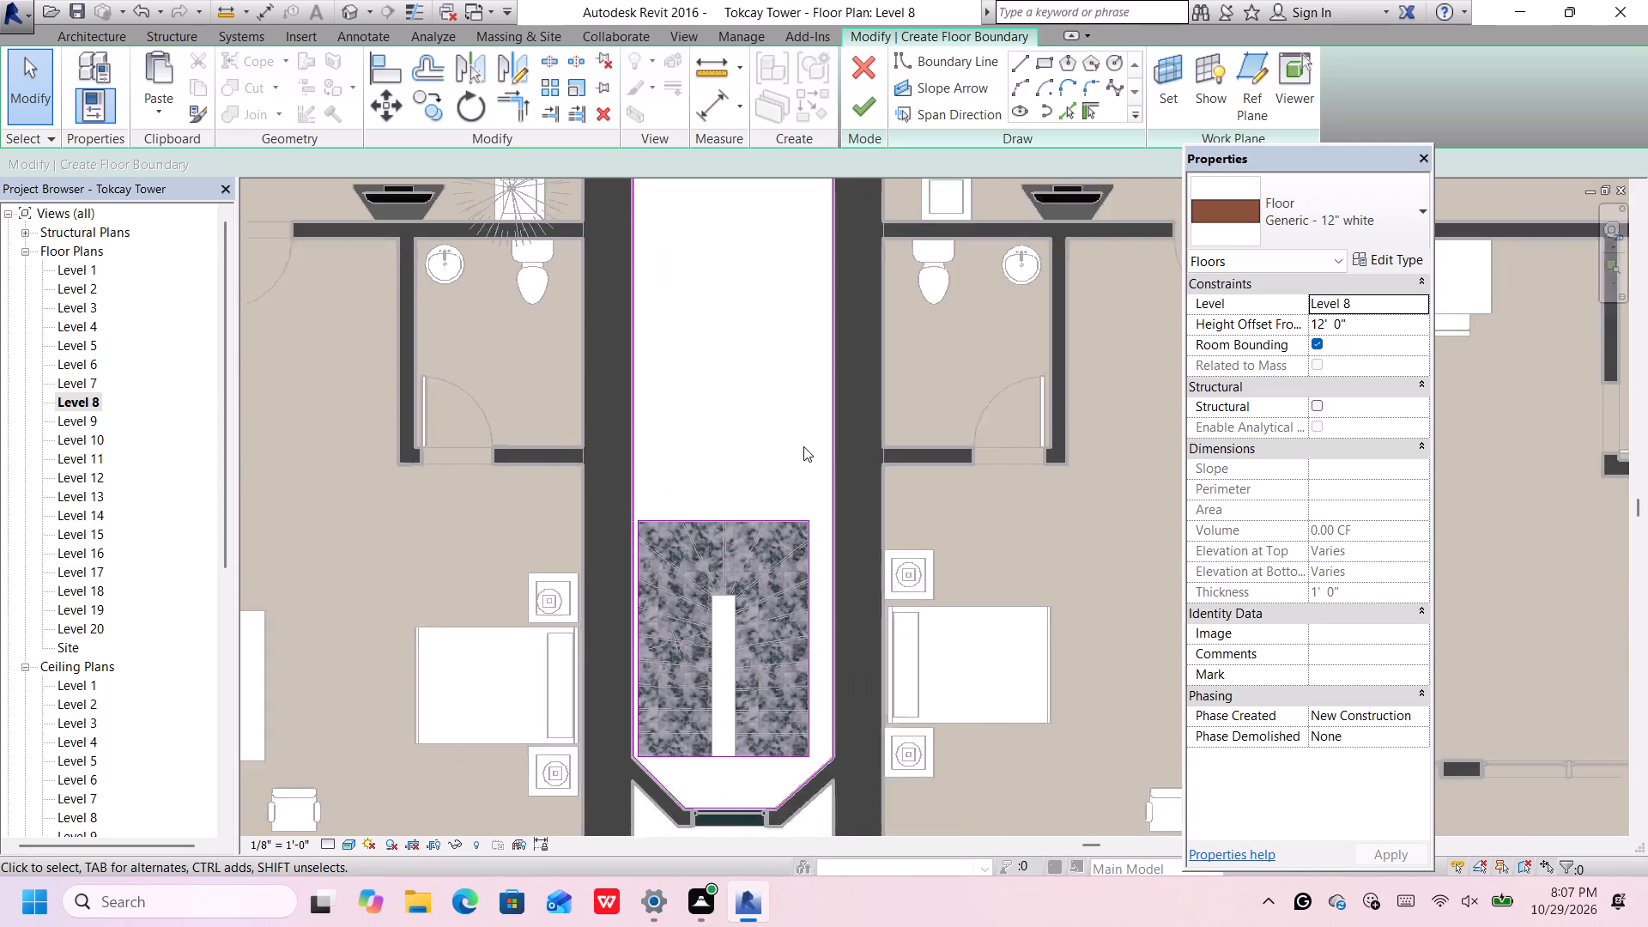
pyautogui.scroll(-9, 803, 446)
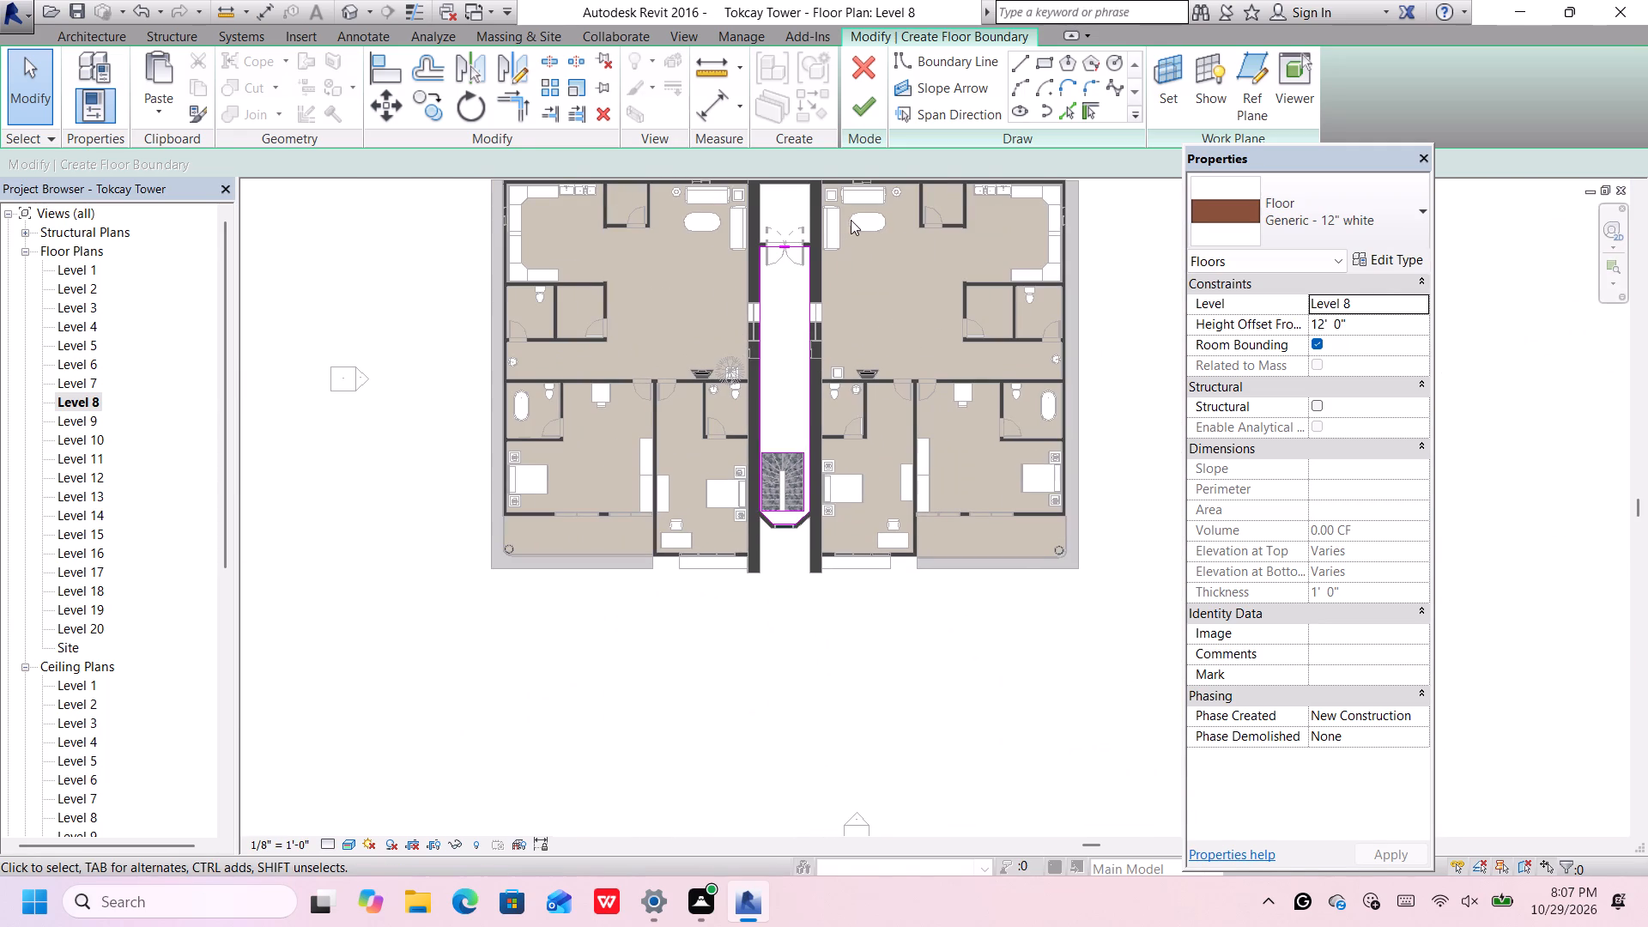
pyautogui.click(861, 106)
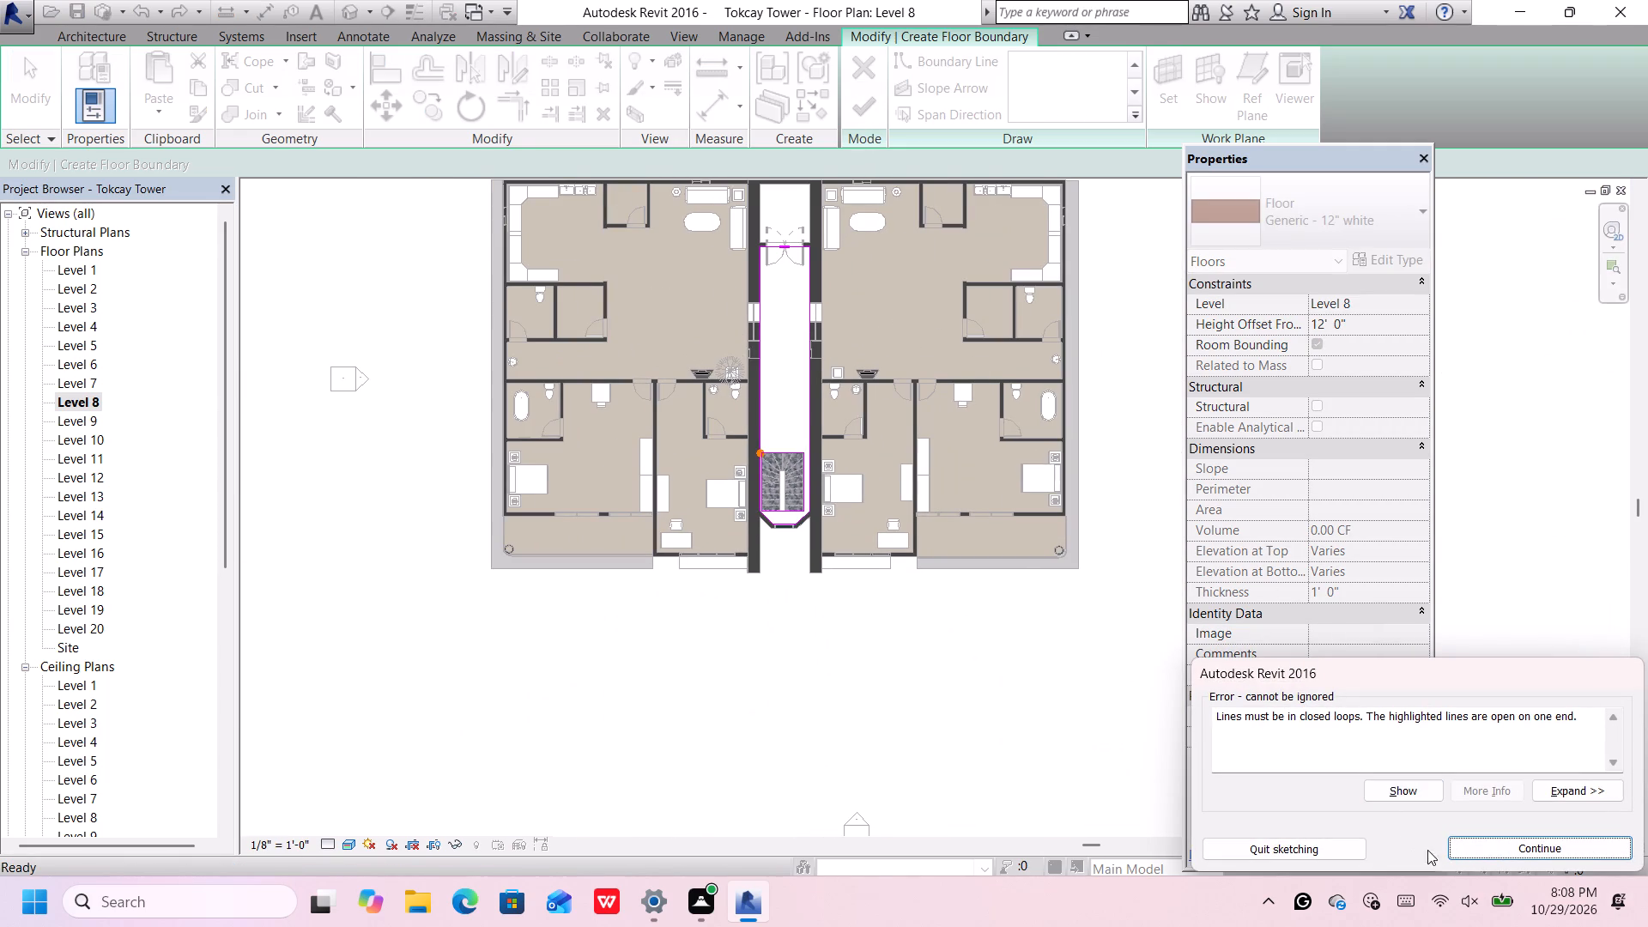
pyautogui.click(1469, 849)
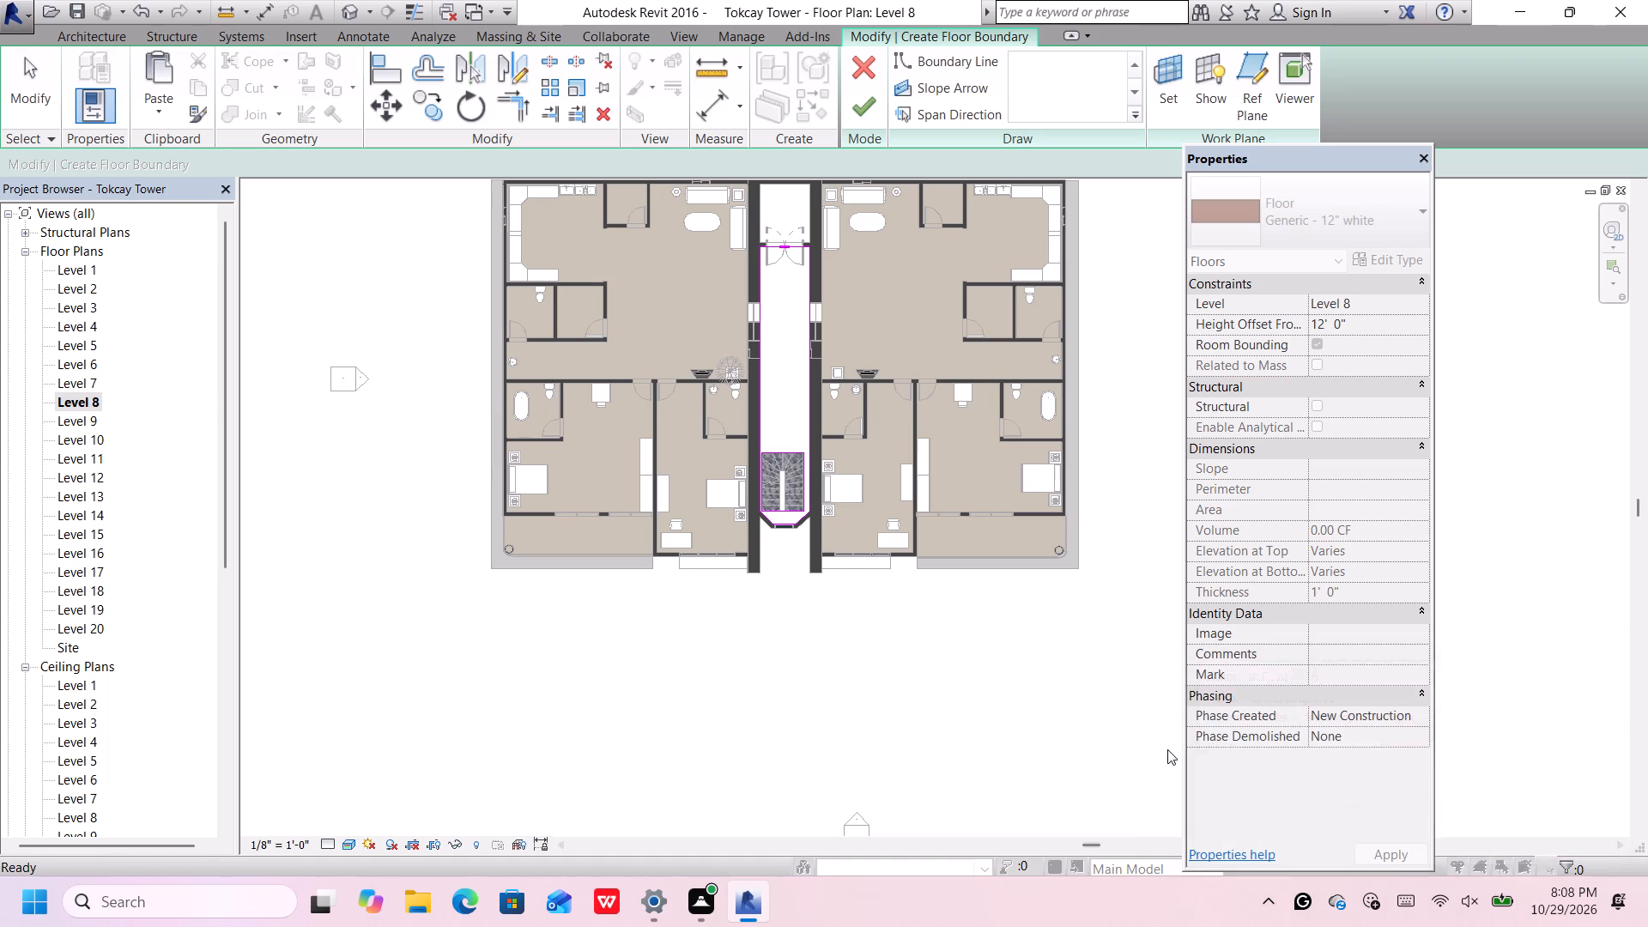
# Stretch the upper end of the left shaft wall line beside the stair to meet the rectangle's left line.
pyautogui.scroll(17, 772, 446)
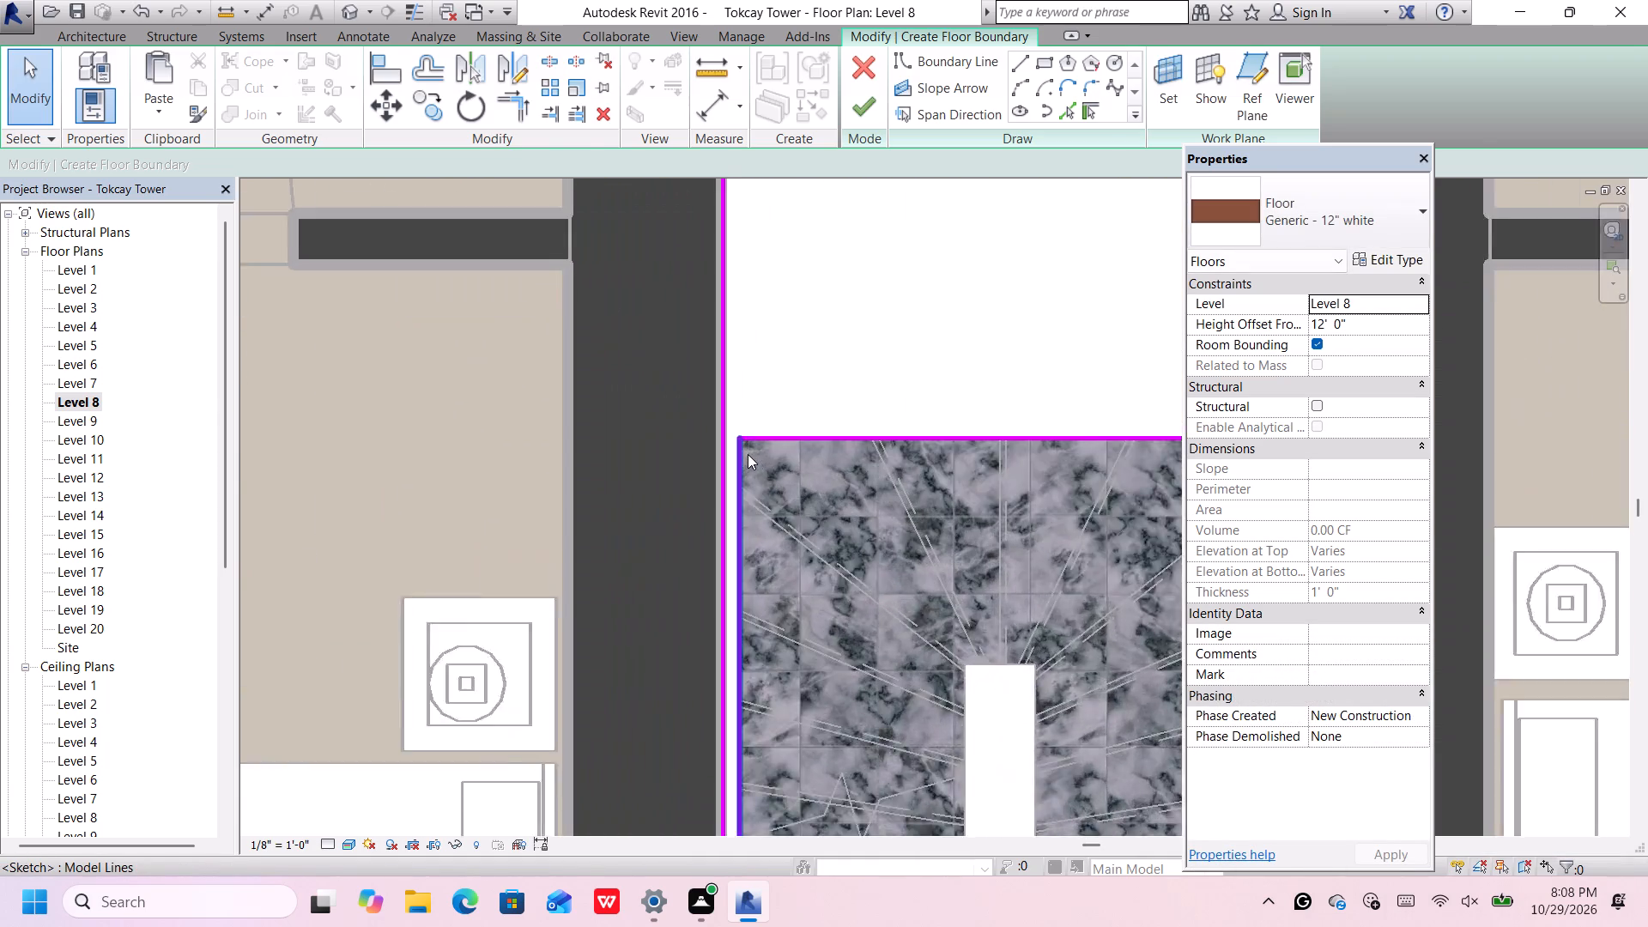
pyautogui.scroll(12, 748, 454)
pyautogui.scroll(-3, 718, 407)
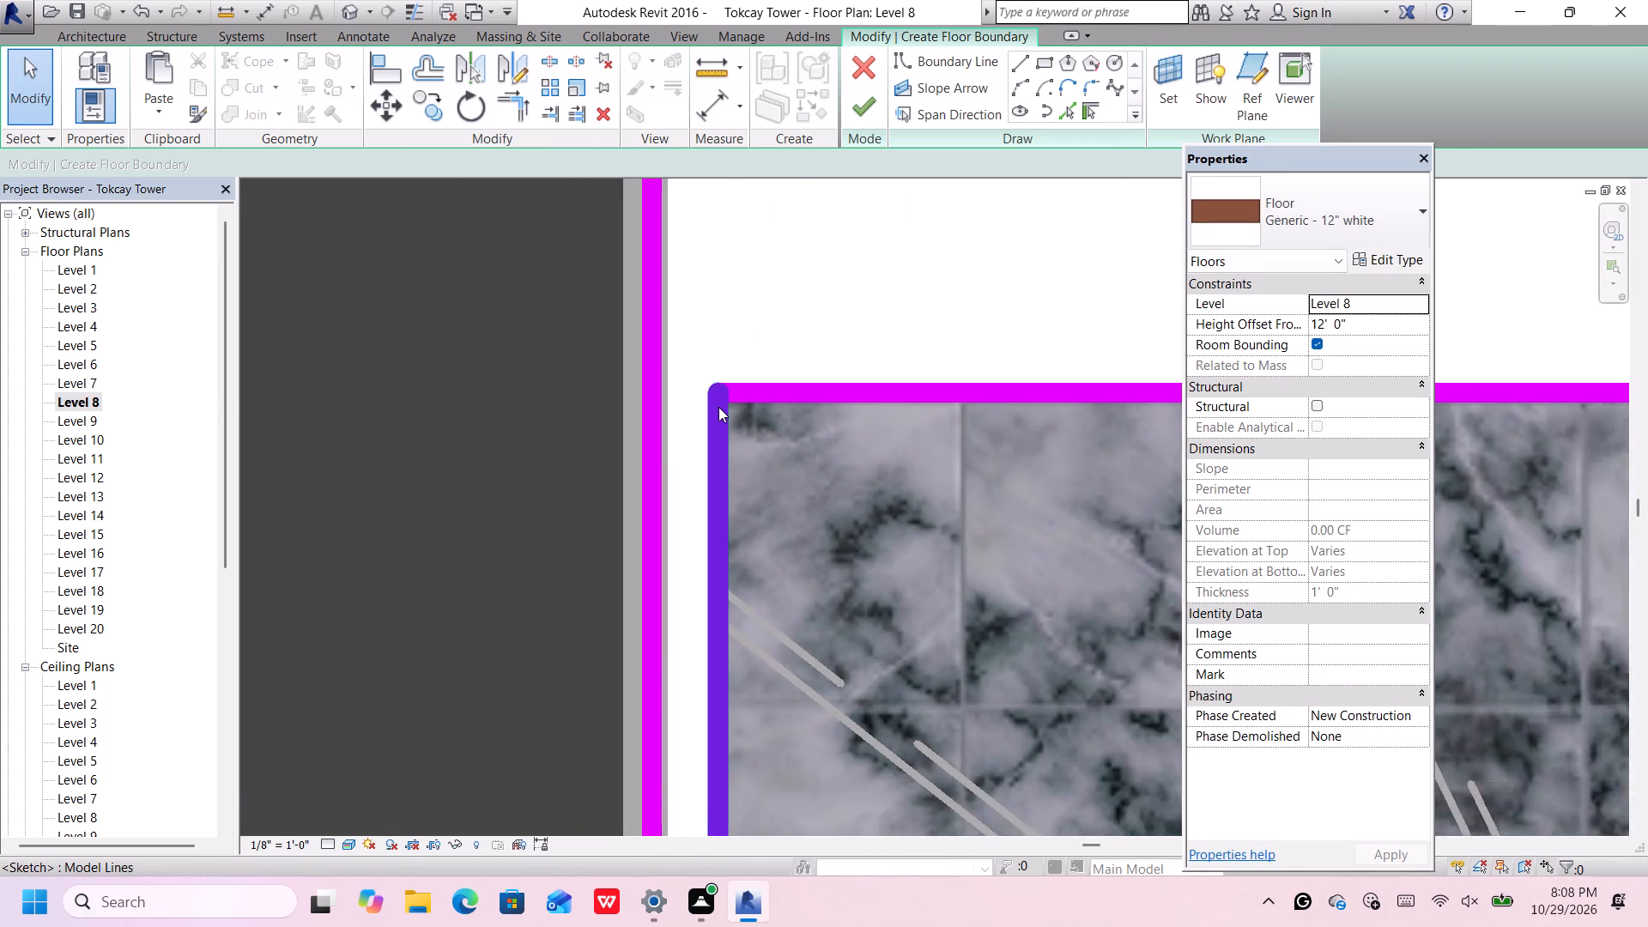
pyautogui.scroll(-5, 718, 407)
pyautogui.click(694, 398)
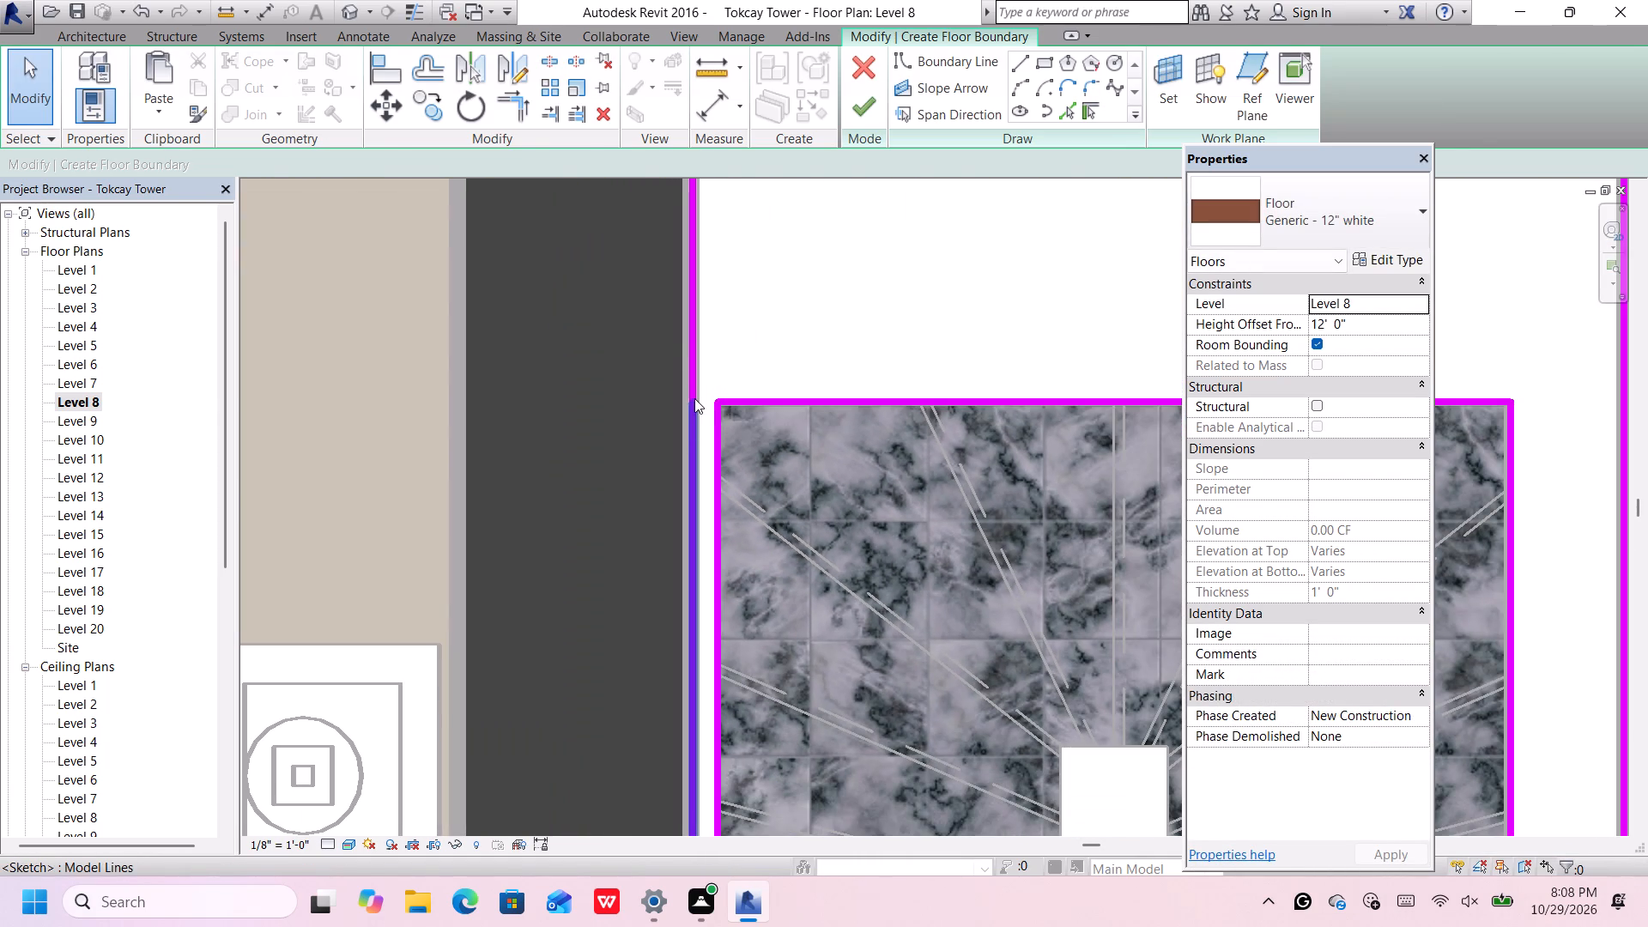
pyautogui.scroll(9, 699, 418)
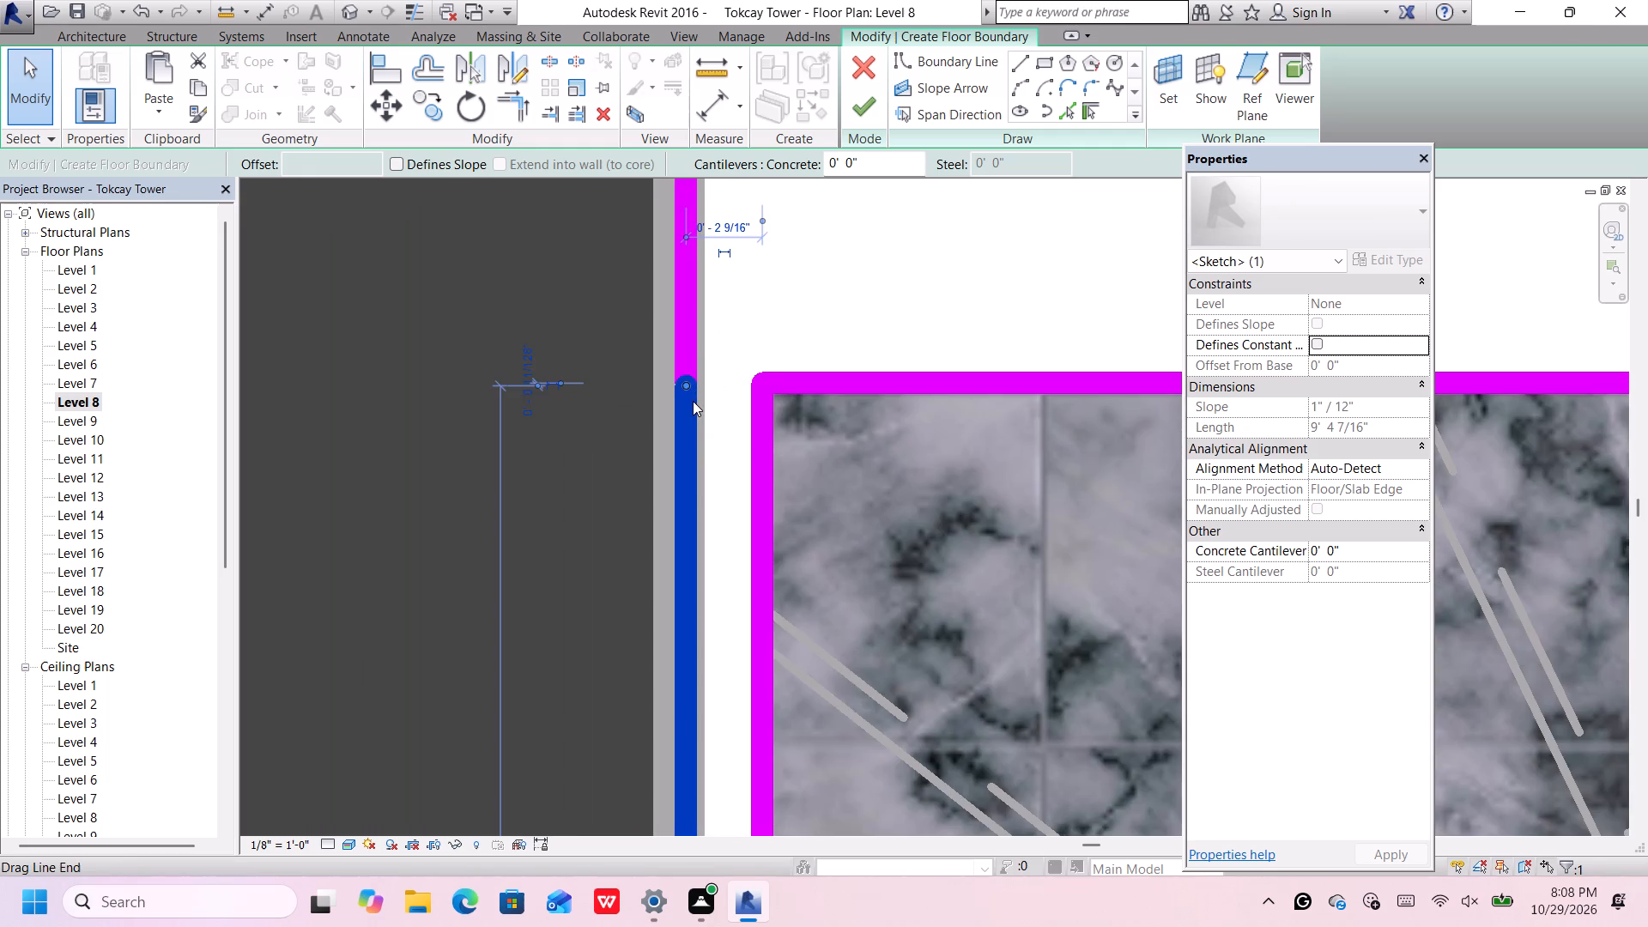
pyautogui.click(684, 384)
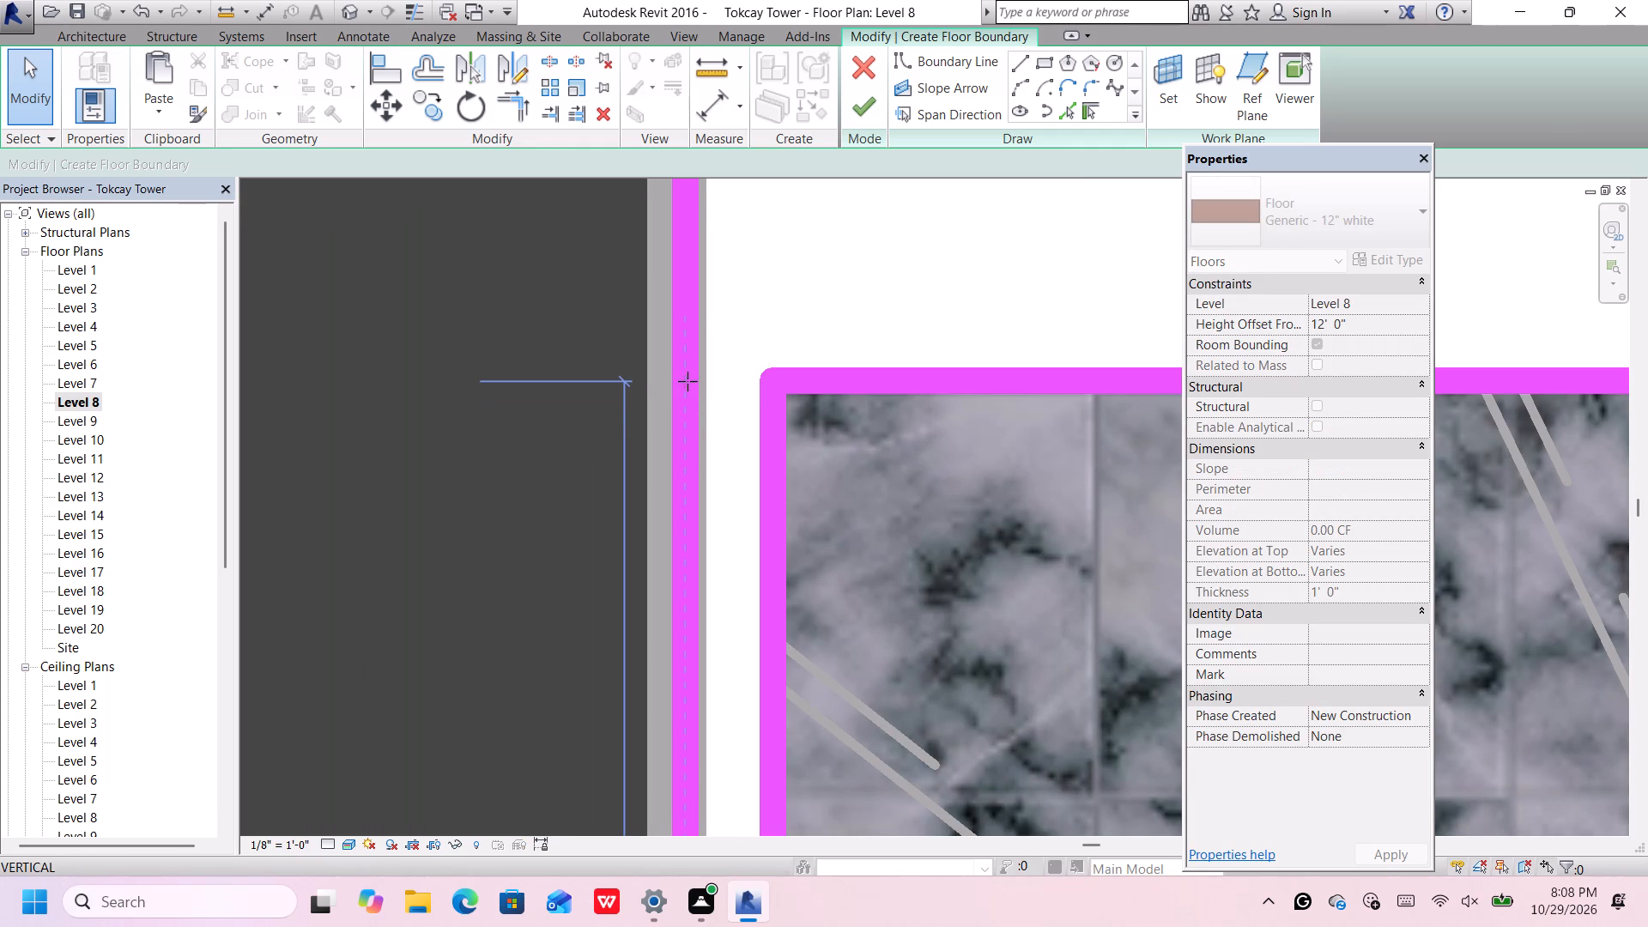
# Delete the left shaft wall boundary line running beside the stair.
pyautogui.scroll(-5, 691, 411)
pyautogui.click(691, 415)
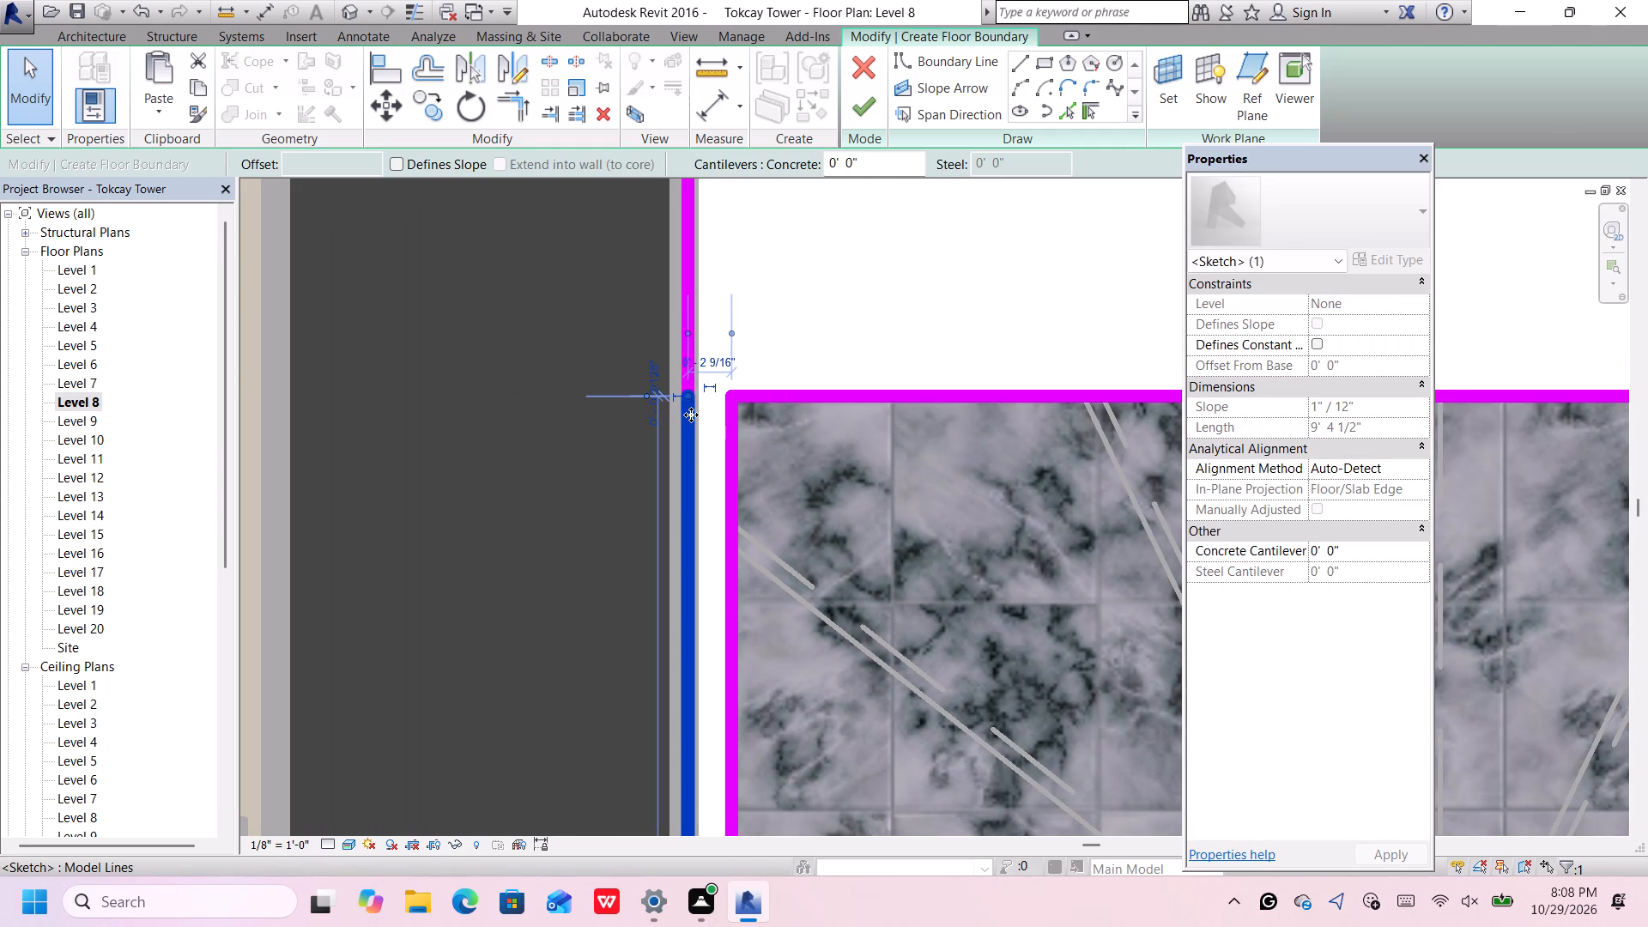
pyautogui.press('Delete')
# Draw a straight boundary line down the left shaft wall, from the open end level with the stair's top to the window bay corner.
pyautogui.scroll(-11, 691, 415)
pyautogui.scroll(14, 700, 404)
pyautogui.click(700, 439)
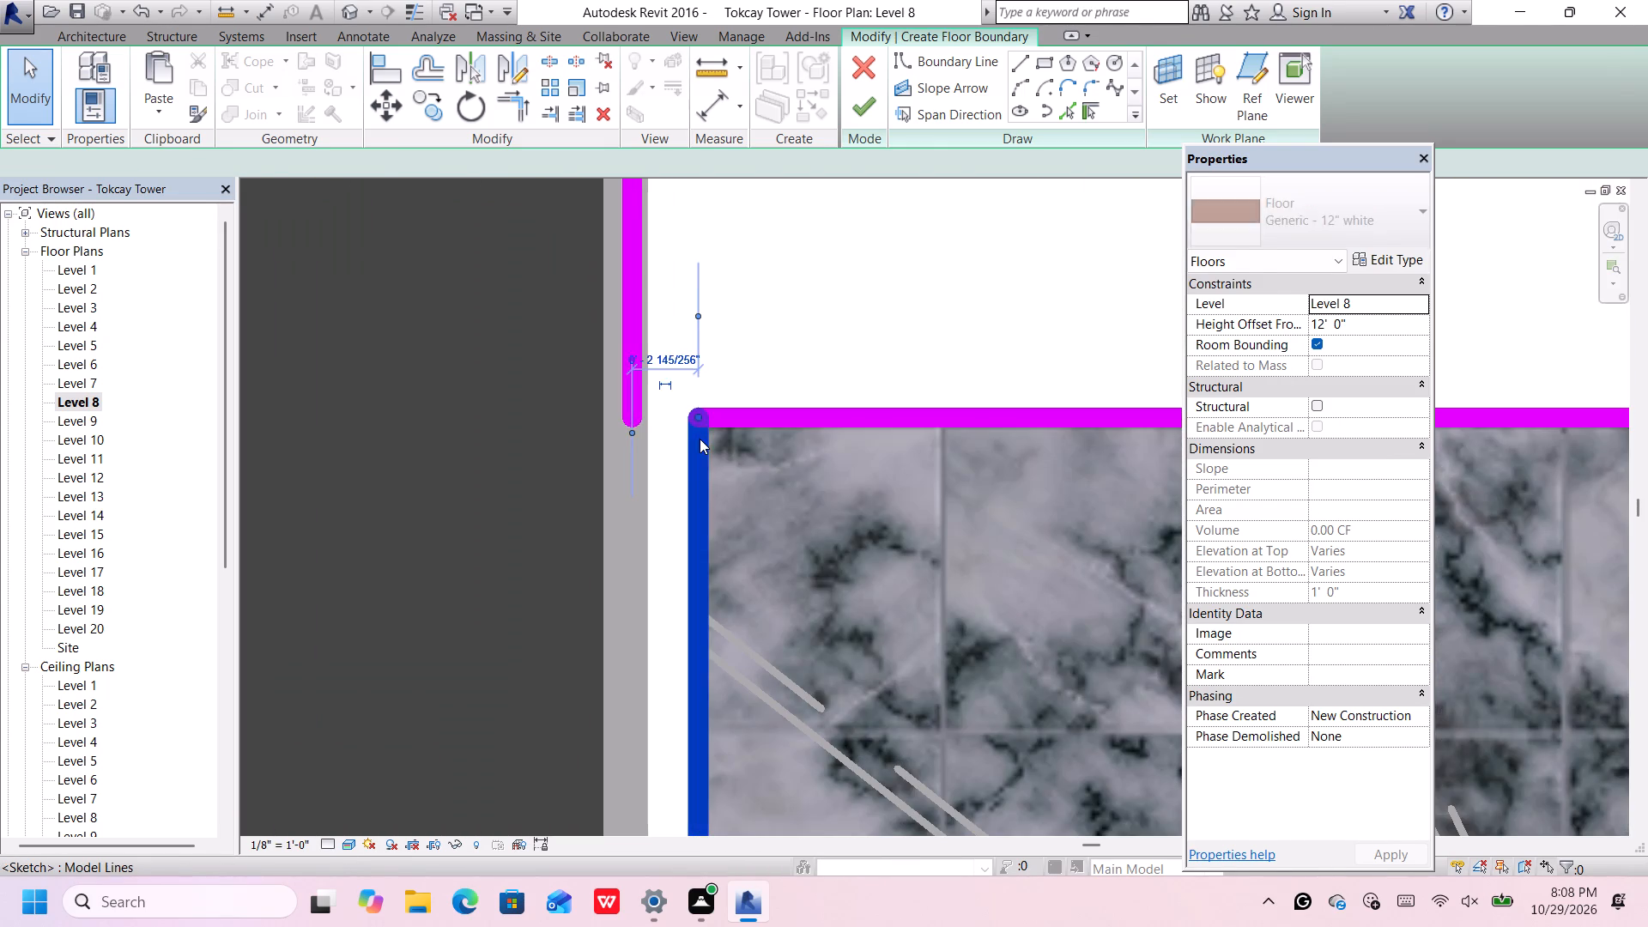
pyautogui.scroll(6, 704, 429)
pyautogui.click(720, 407)
pyautogui.scroll(-8, 720, 409)
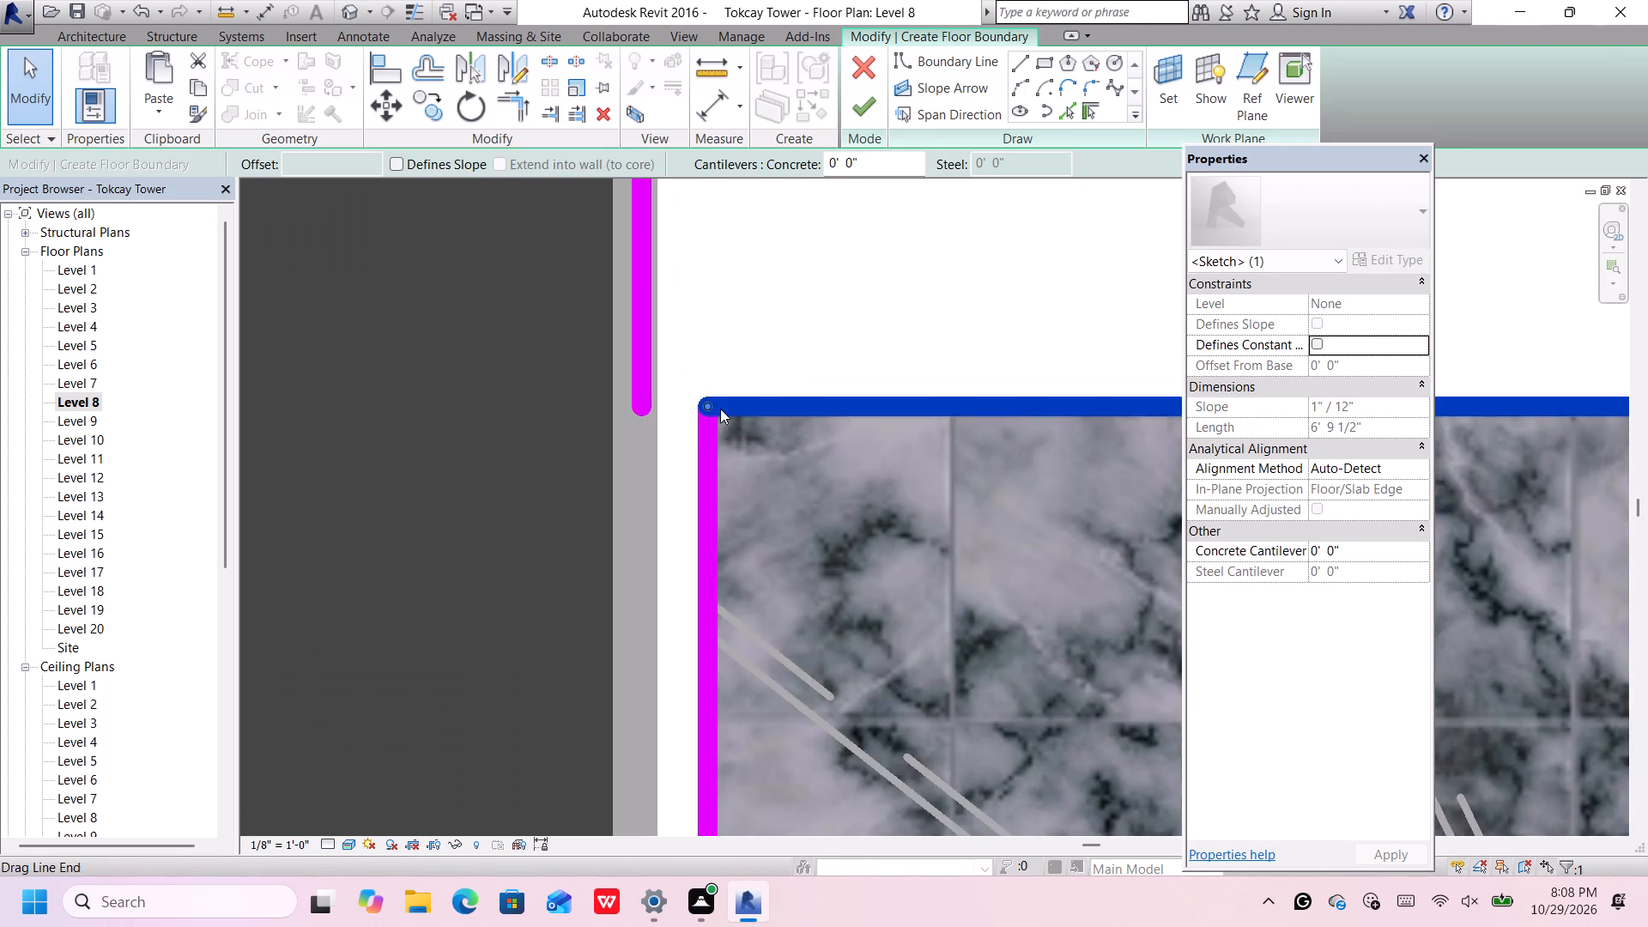
pyautogui.scroll(-3, 720, 409)
pyautogui.click(1024, 58)
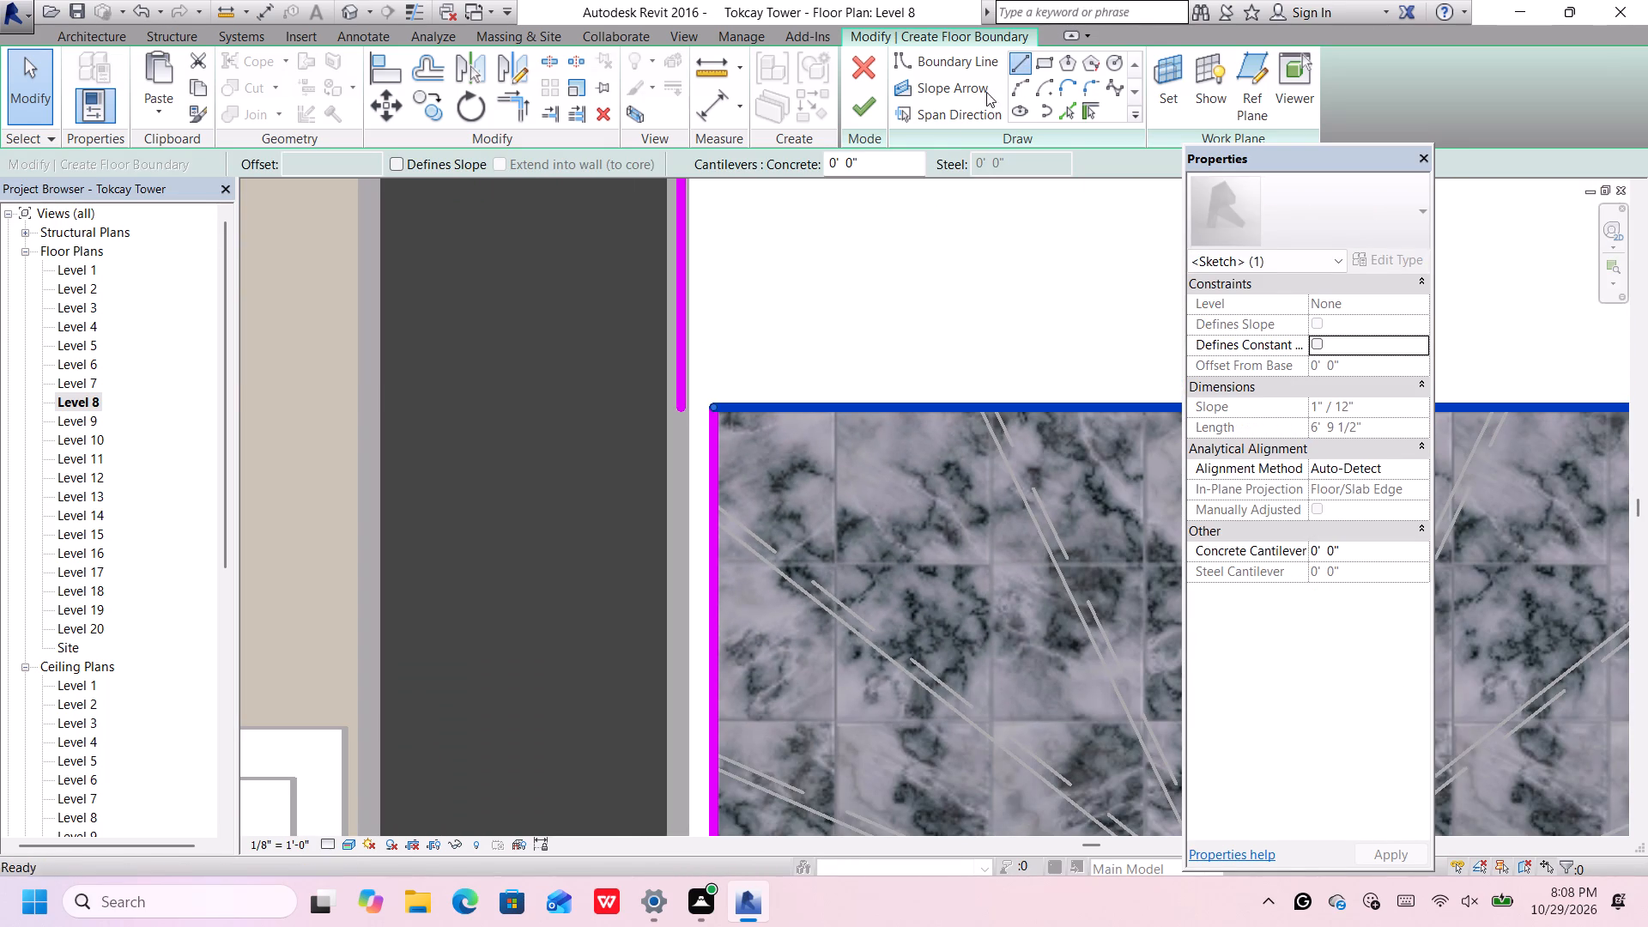
pyautogui.click(678, 407)
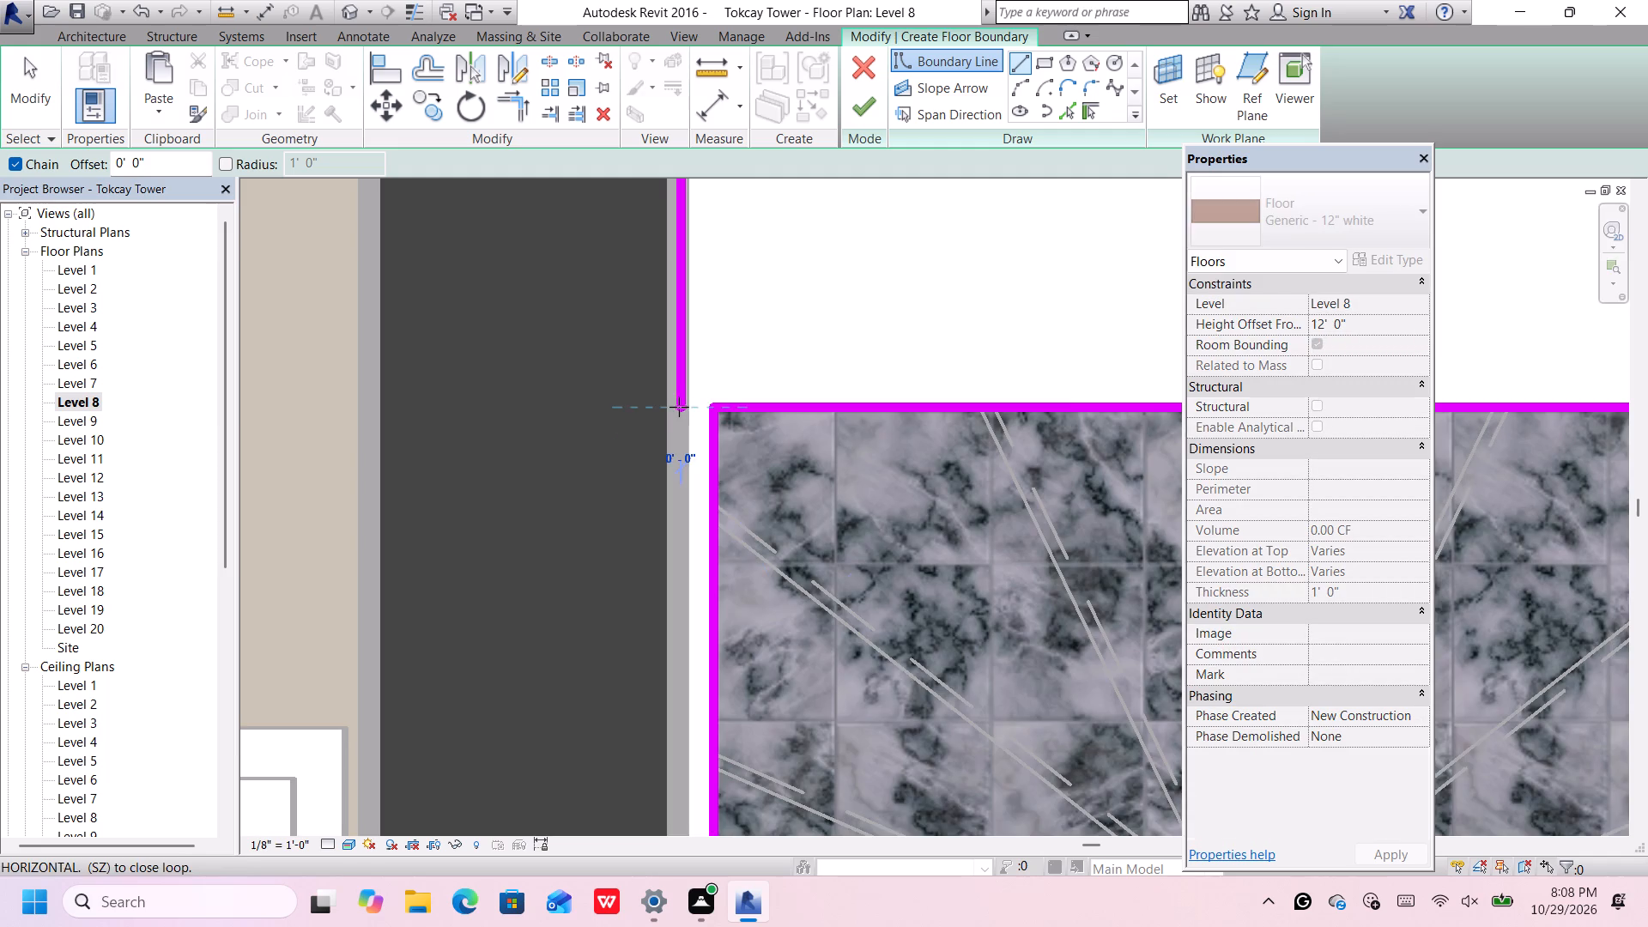
pyautogui.scroll(-12, 681, 407)
pyautogui.scroll(5, 643, 699)
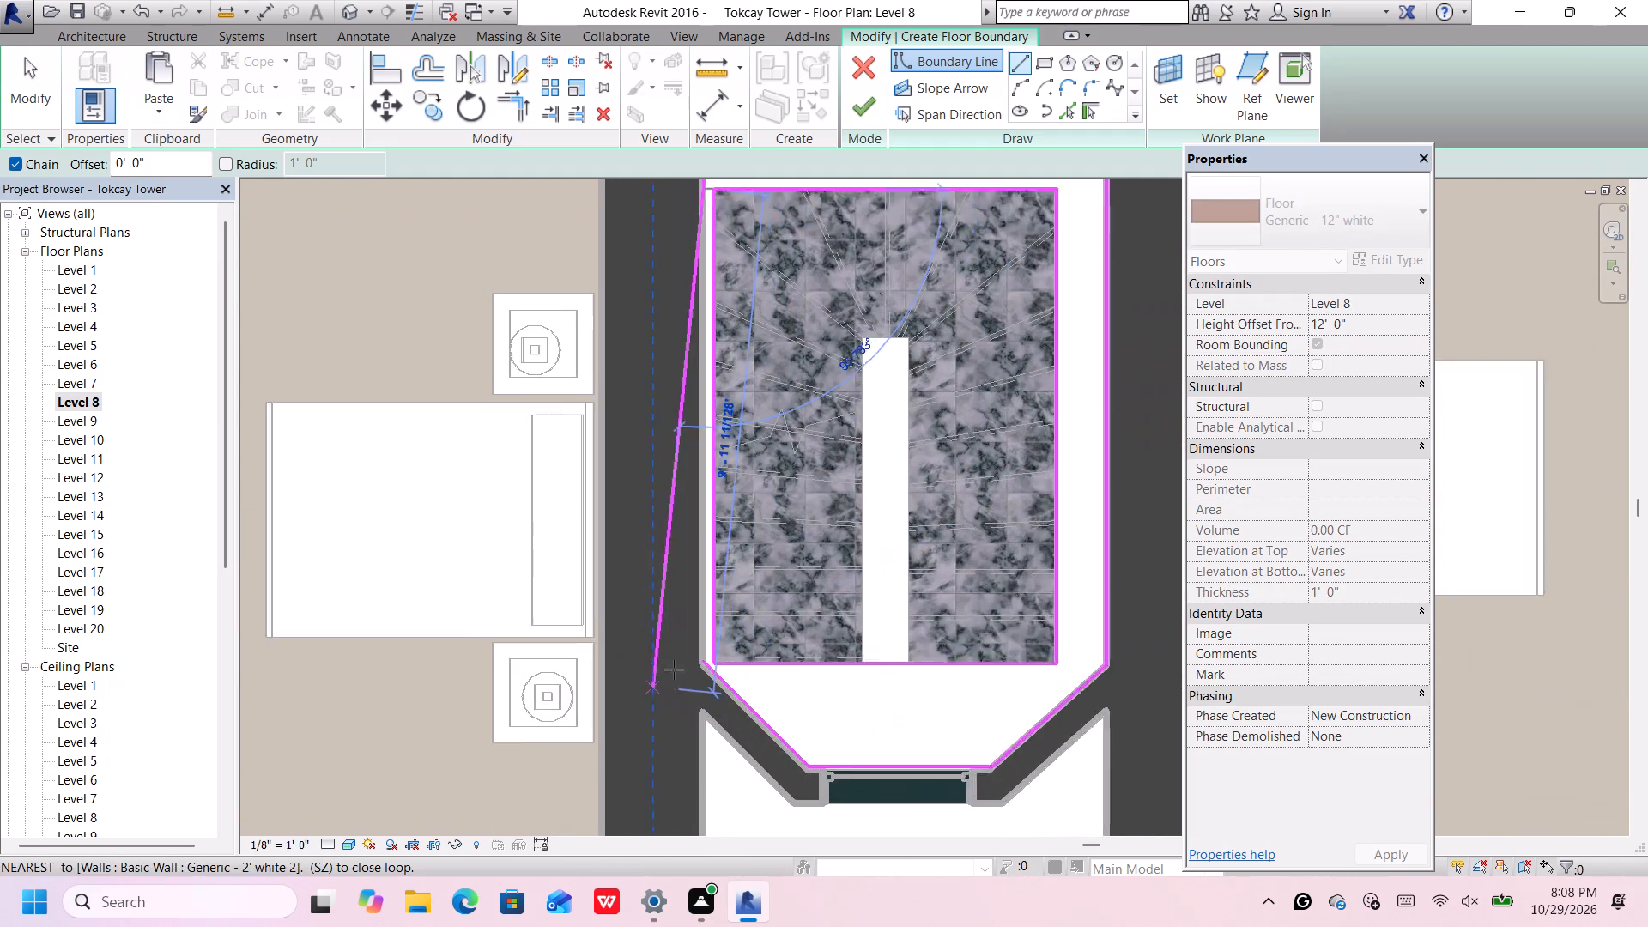
pyautogui.scroll(3, 676, 669)
pyautogui.click(718, 652)
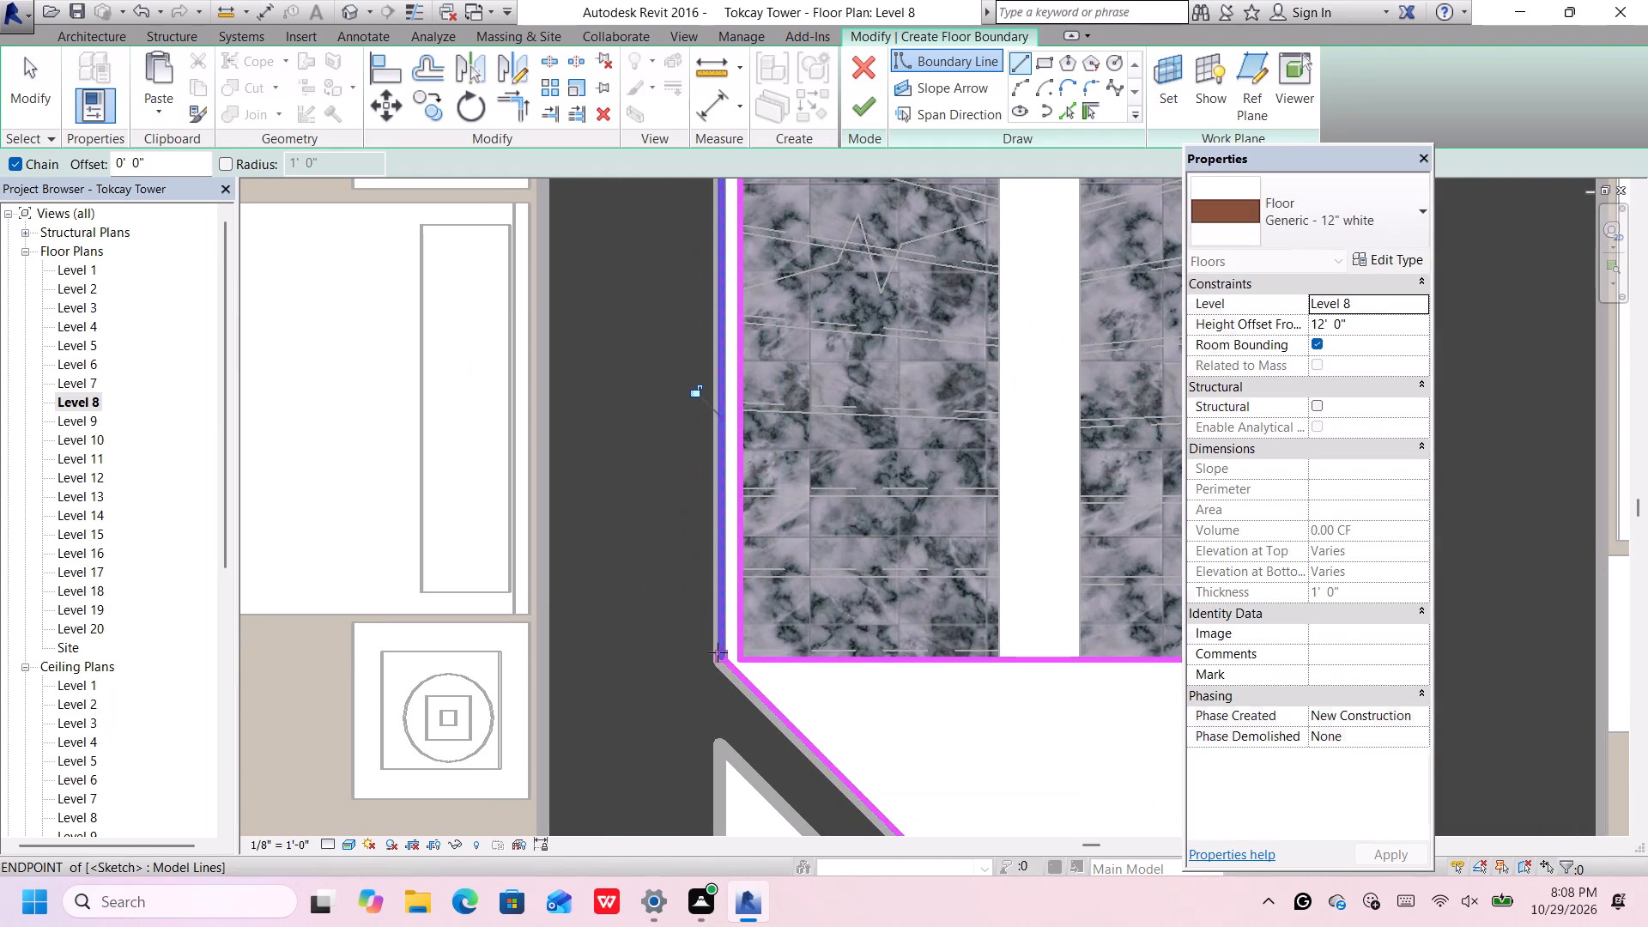
# Set the floor's level to Level 7, finish the boundary sketch, and clear the selection.
pyautogui.scroll(-10, 718, 652)
pyautogui.scroll(2, 889, 524)
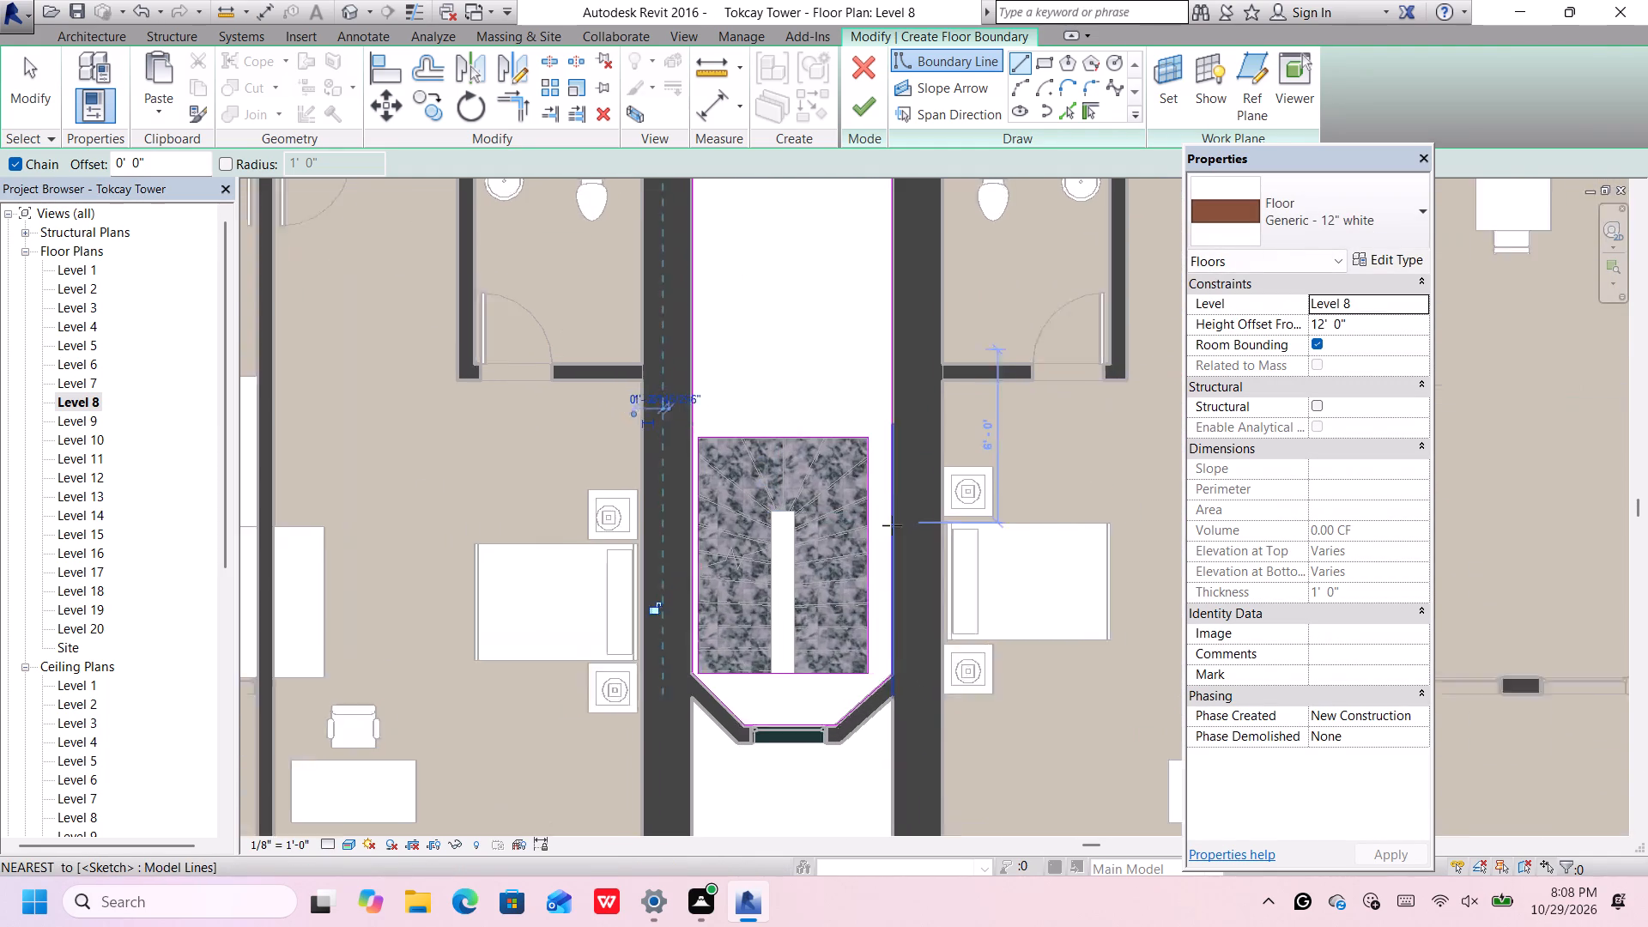
pyautogui.scroll(5, 892, 525)
pyautogui.scroll(-3, 890, 517)
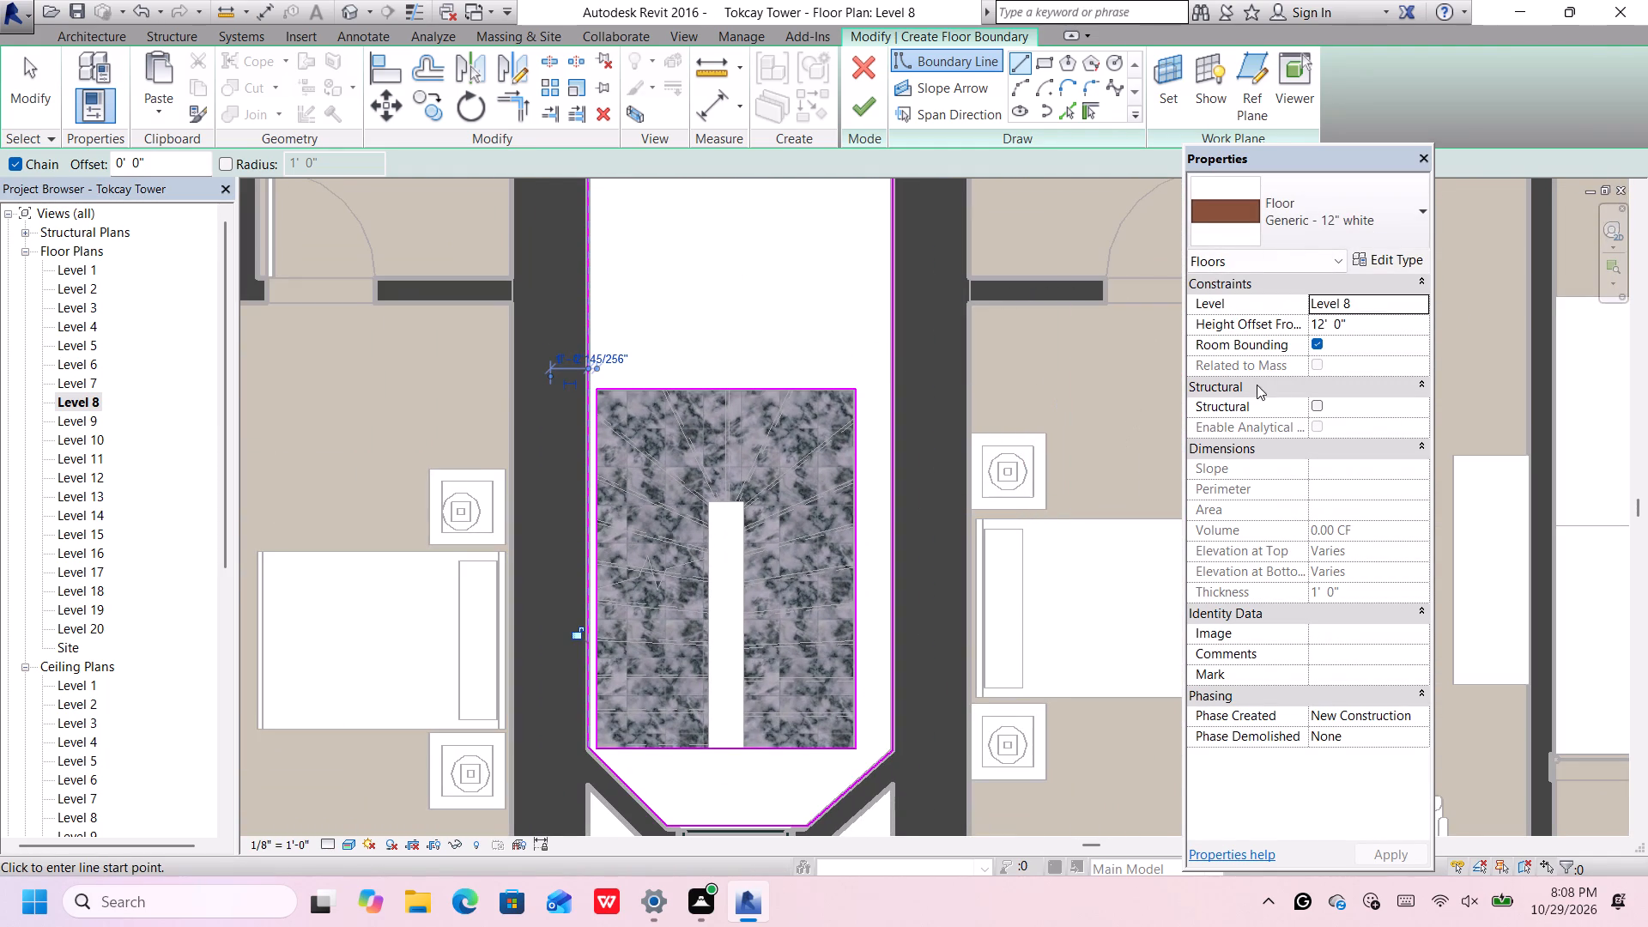
pyautogui.click(1427, 304)
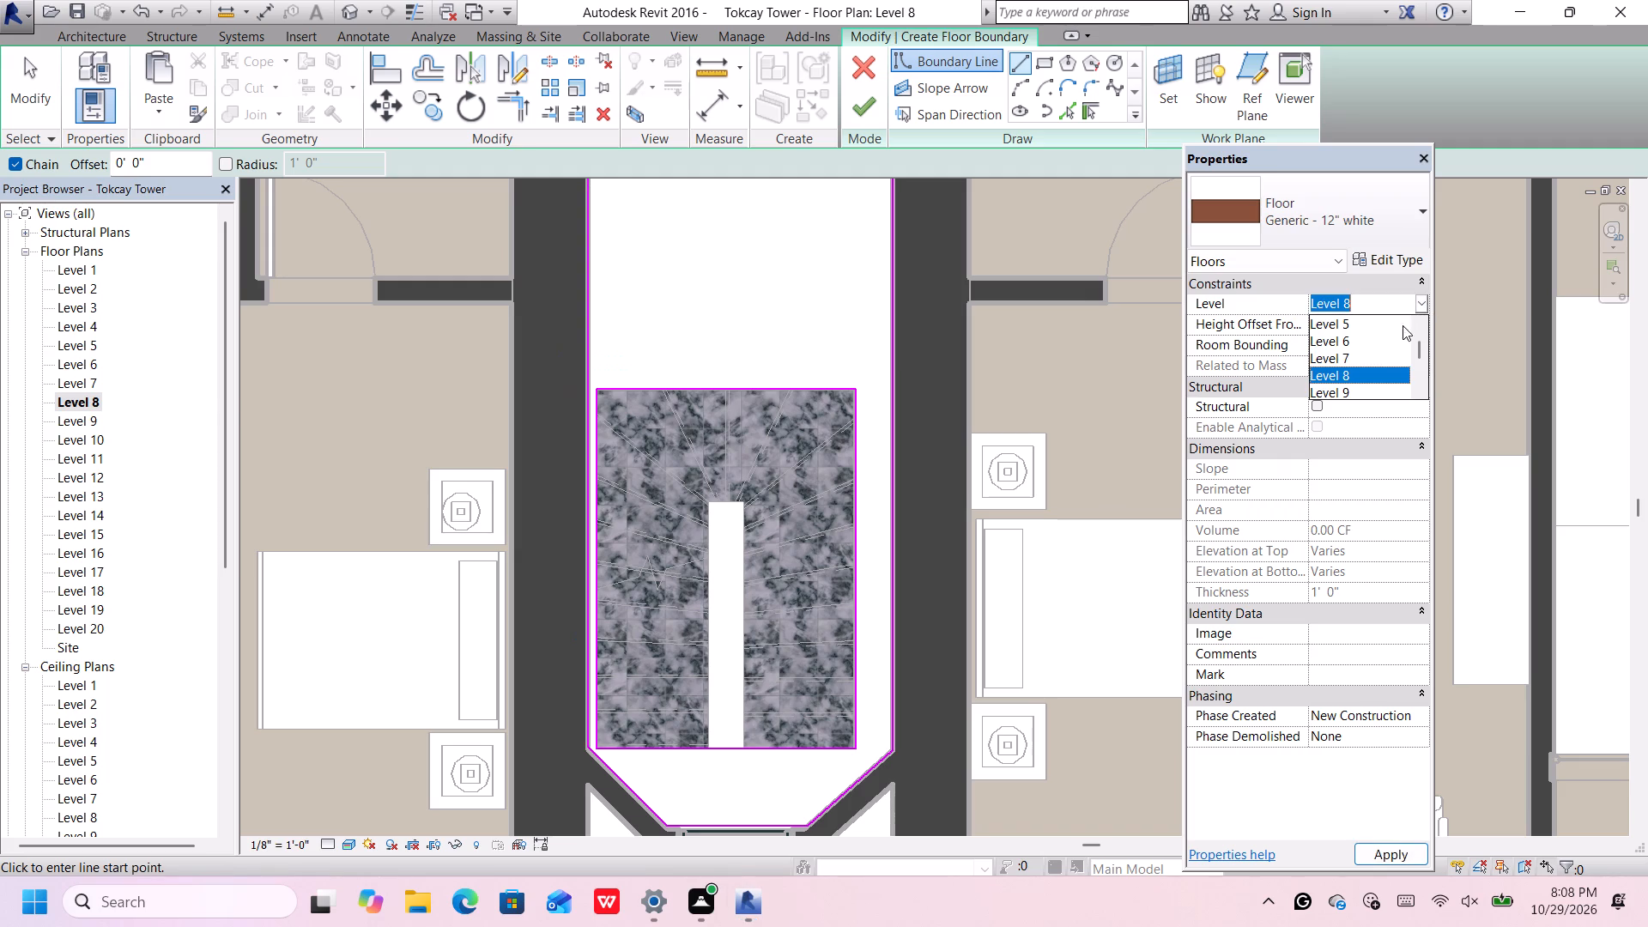
pyautogui.click(1378, 359)
pyautogui.click(867, 109)
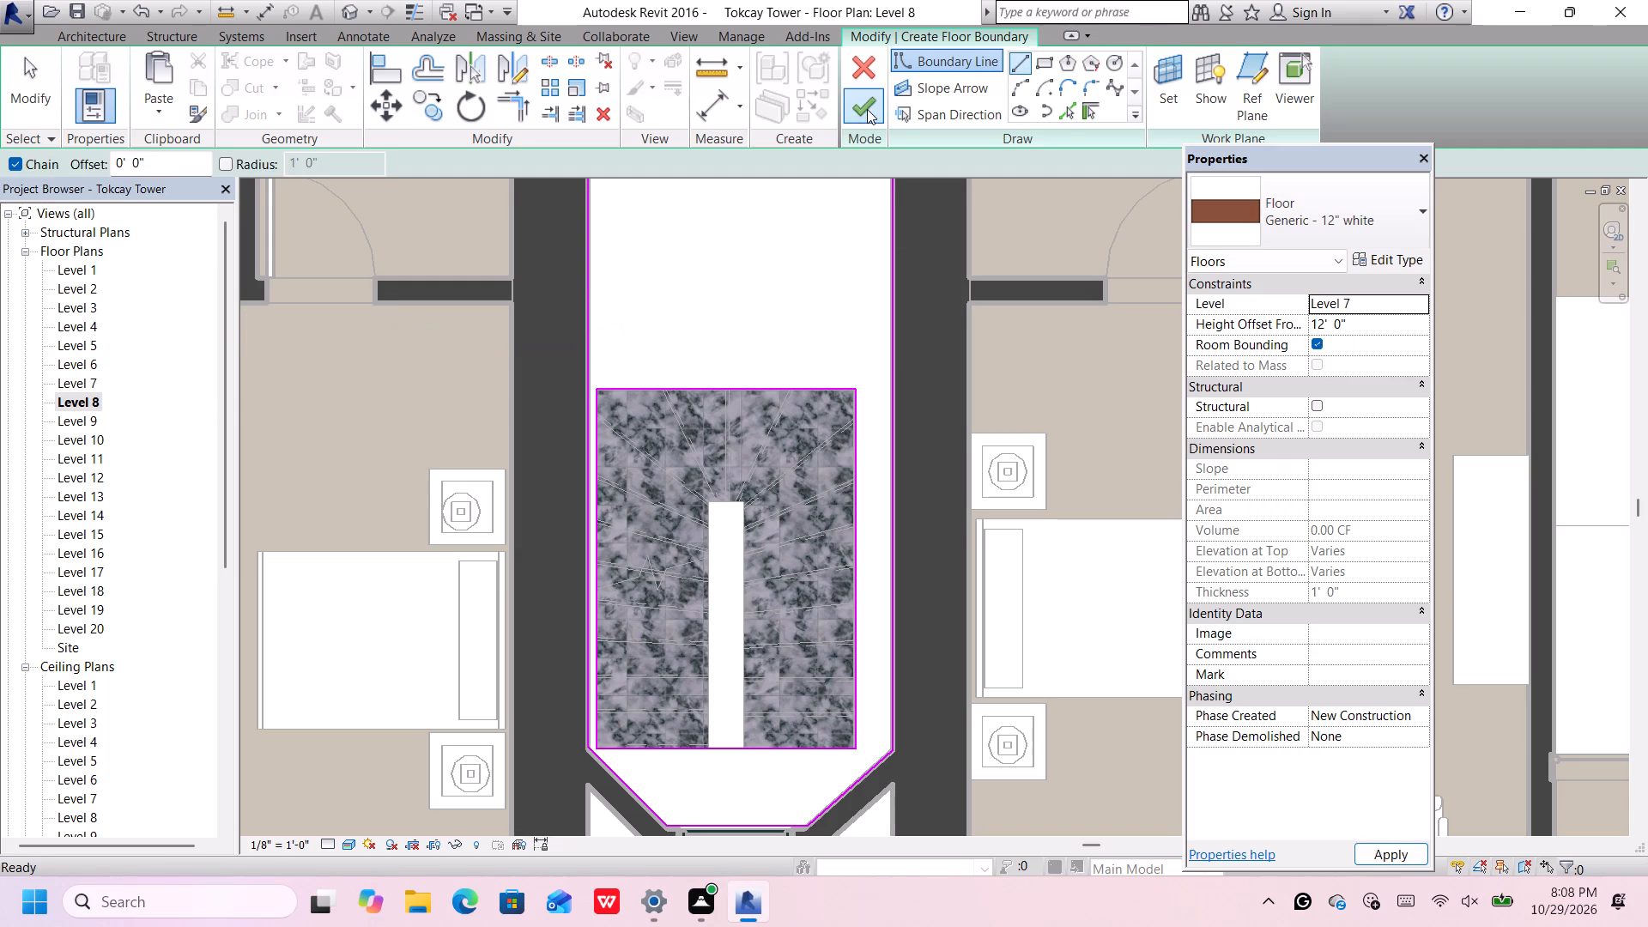
pyautogui.scroll(-8, 828, 145)
pyautogui.scroll(-2, 791, 377)
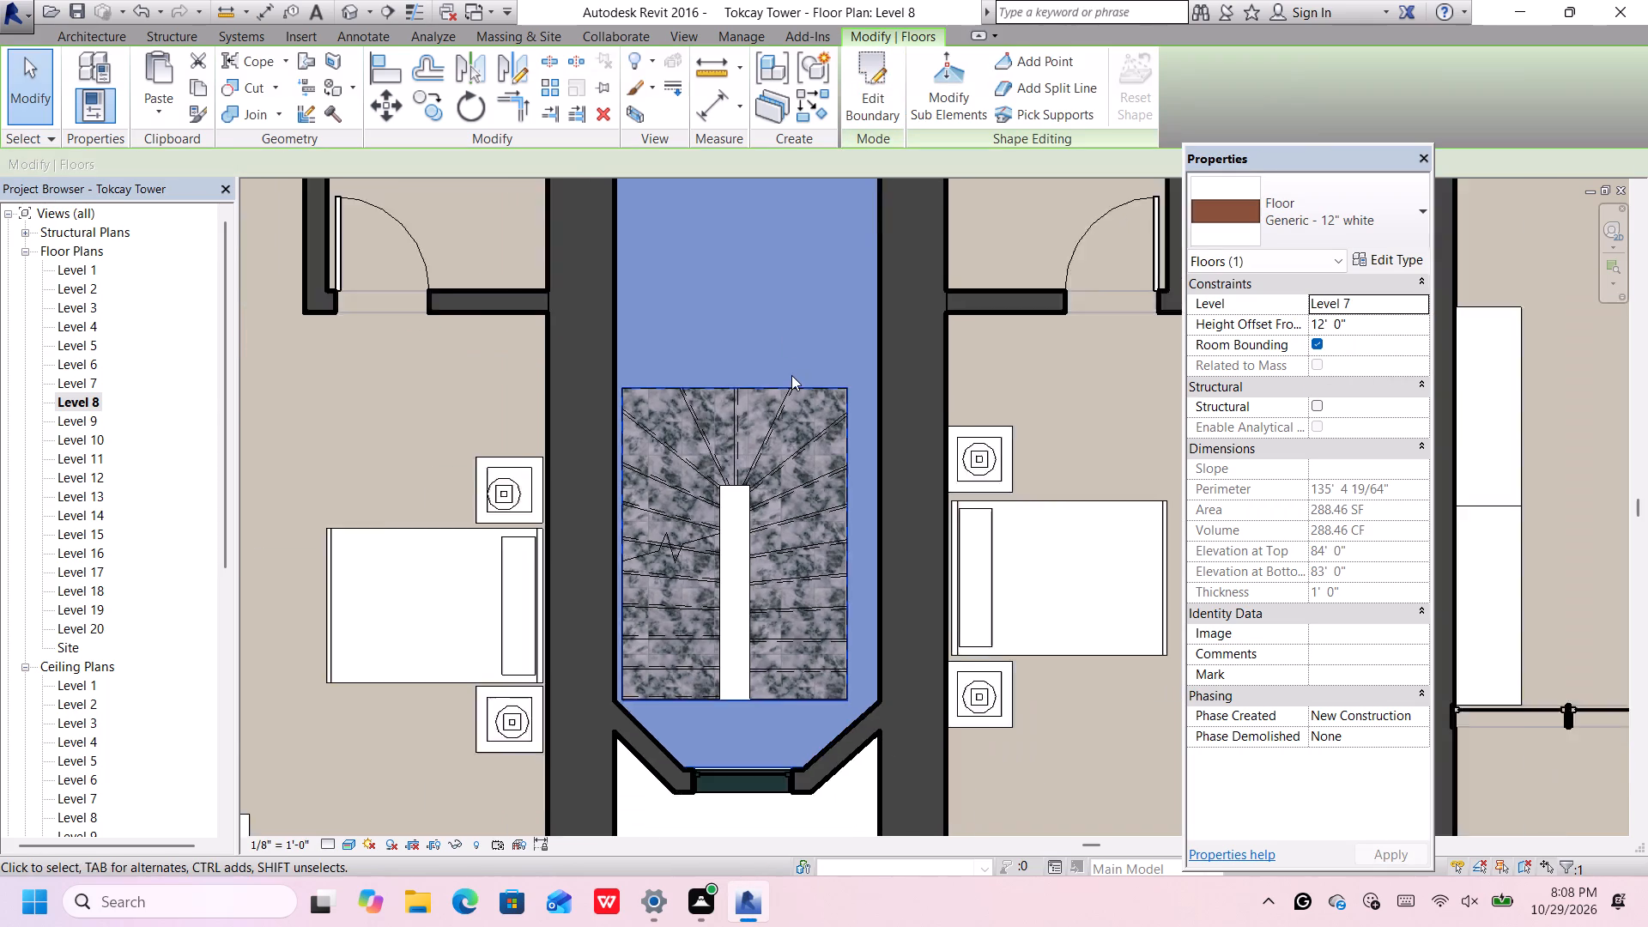
pyautogui.scroll(-15, 791, 375)
pyautogui.click(769, 528)
# Open the Level 9 floor plan and set its visual style to Realistic.
pyautogui.scroll(4, 833, 308)
pyautogui.scroll(-1, 835, 306)
pyautogui.moveTo(835, 306); pyautogui.dragTo(791, 505, button='middle')
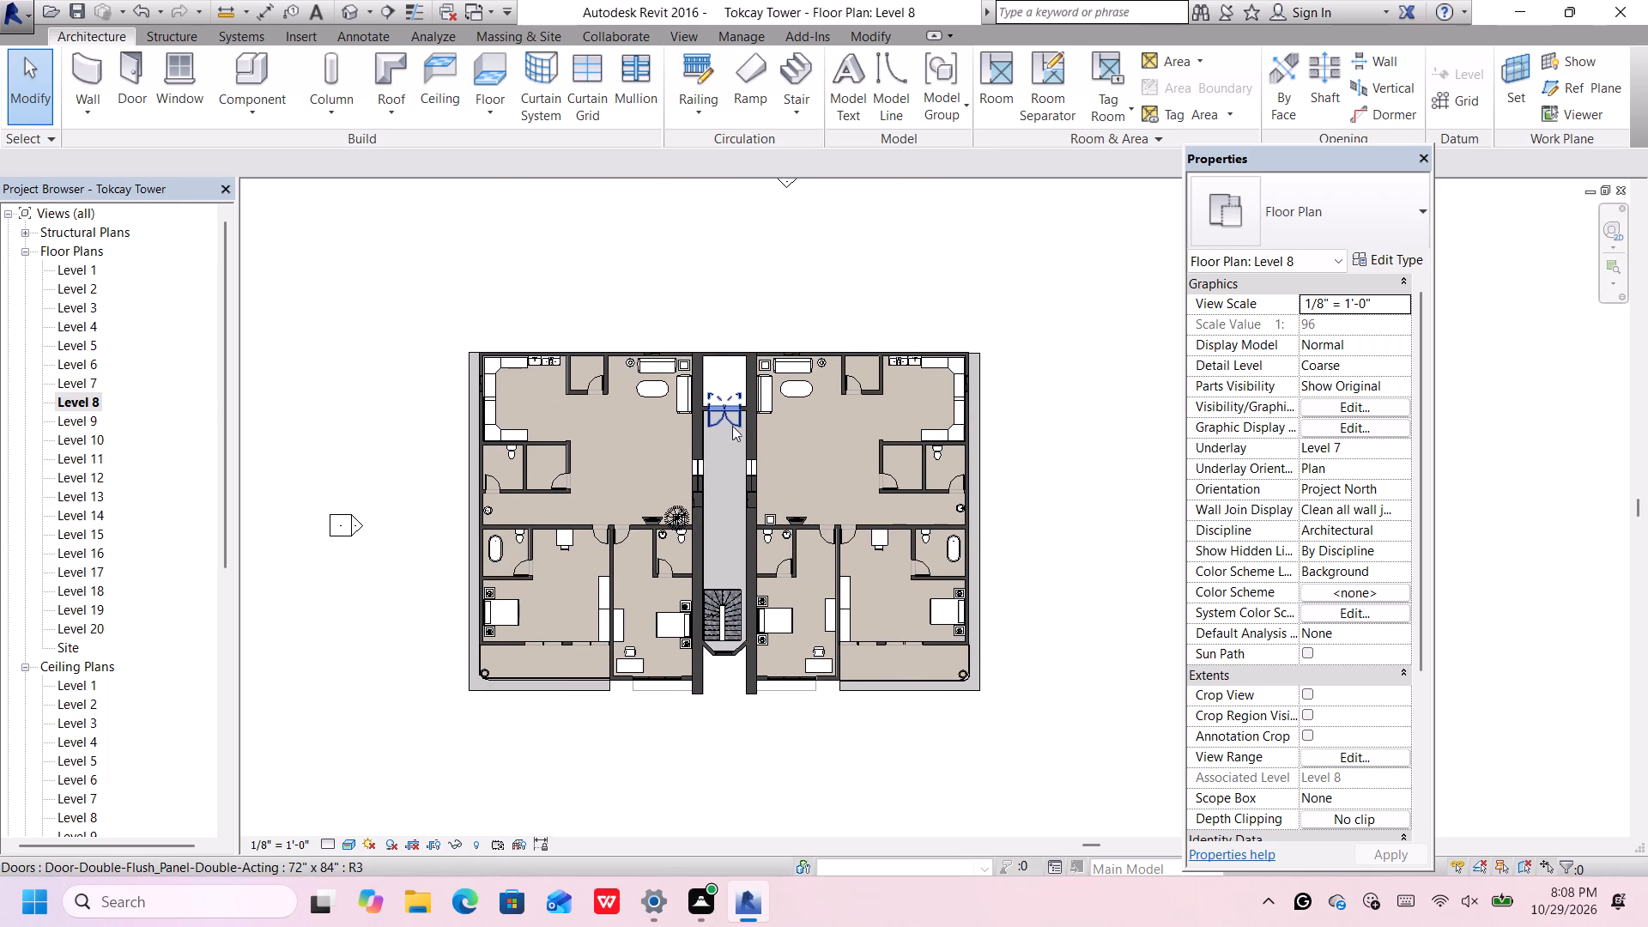
pyautogui.doubleClick(75, 415)
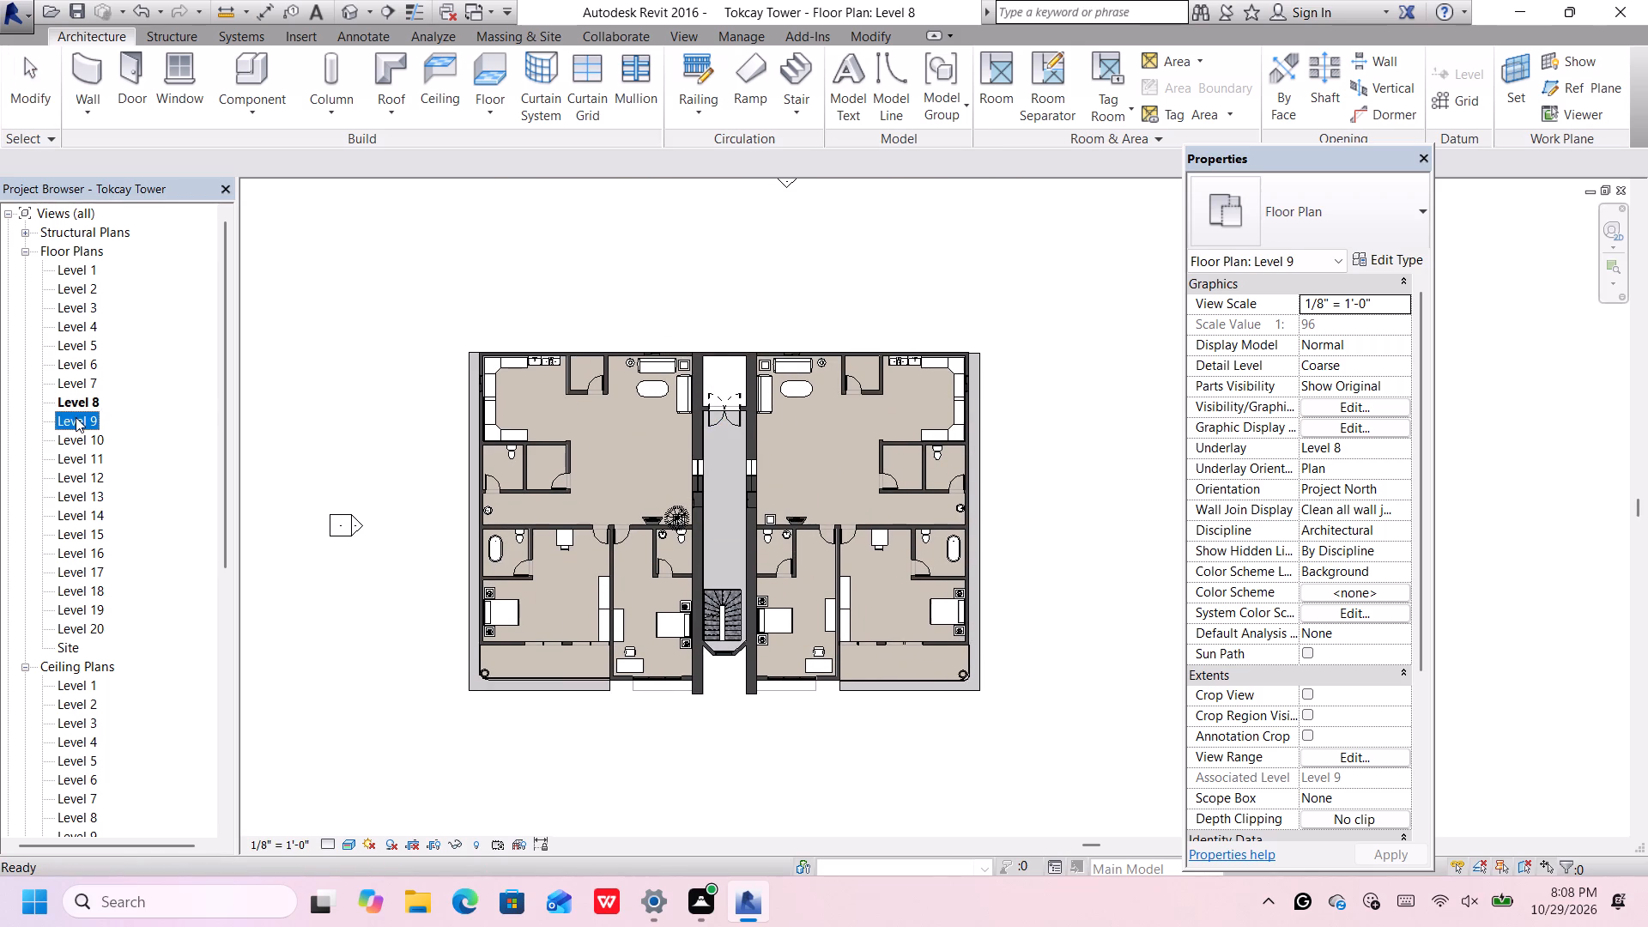
pyautogui.scroll(-3, 377, 434)
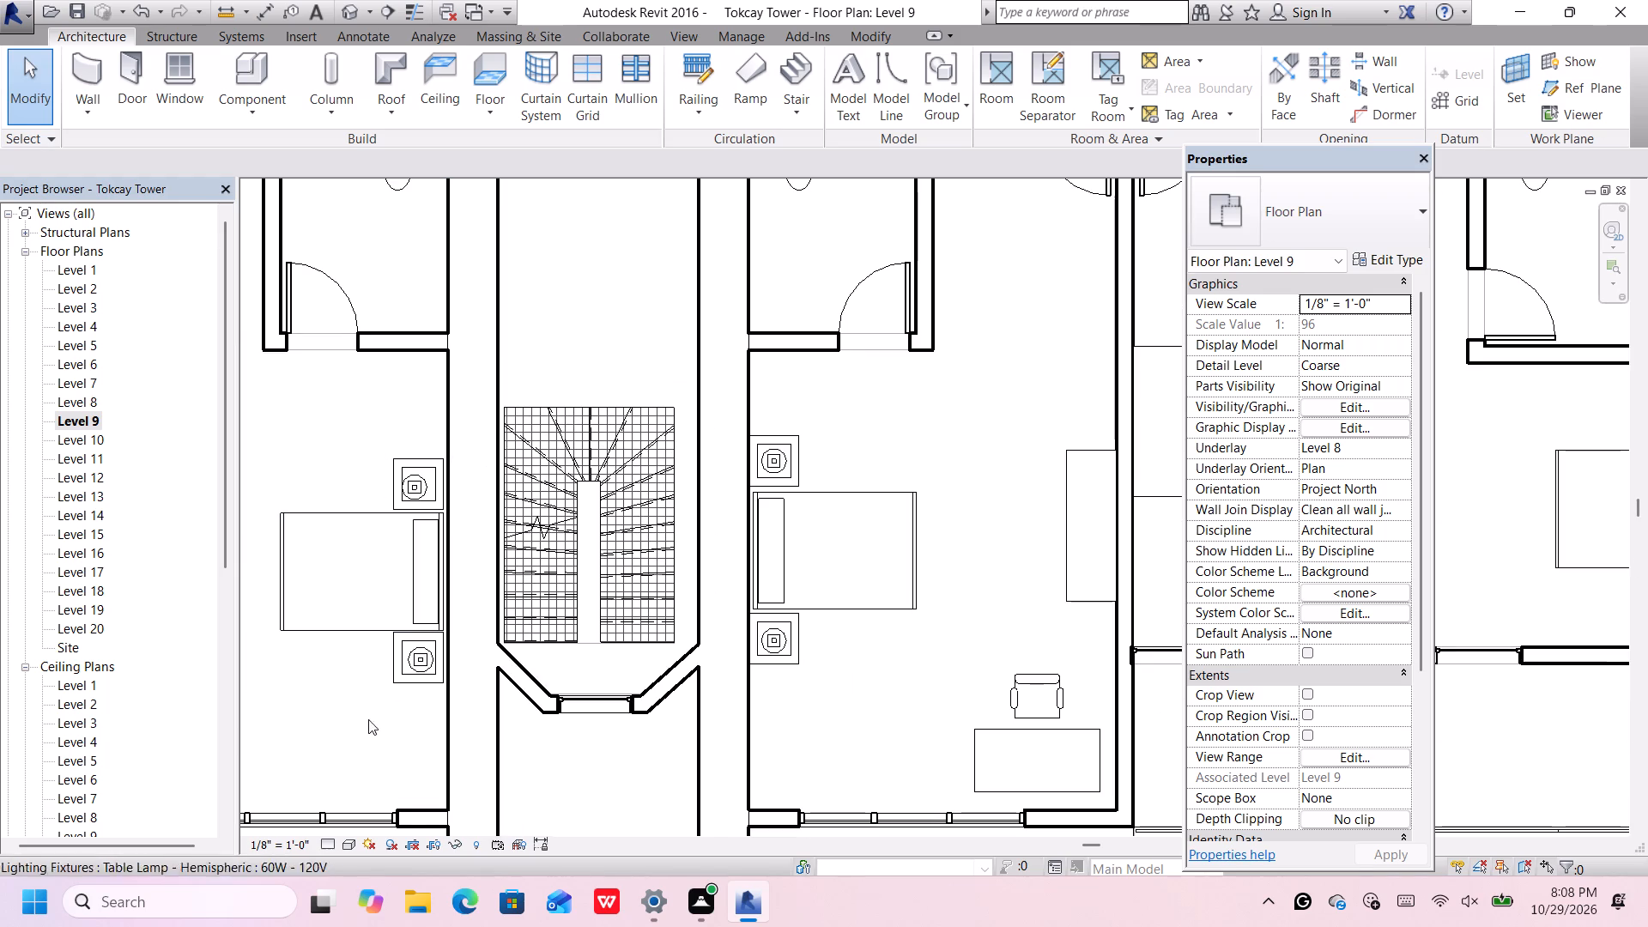
pyautogui.click(345, 842)
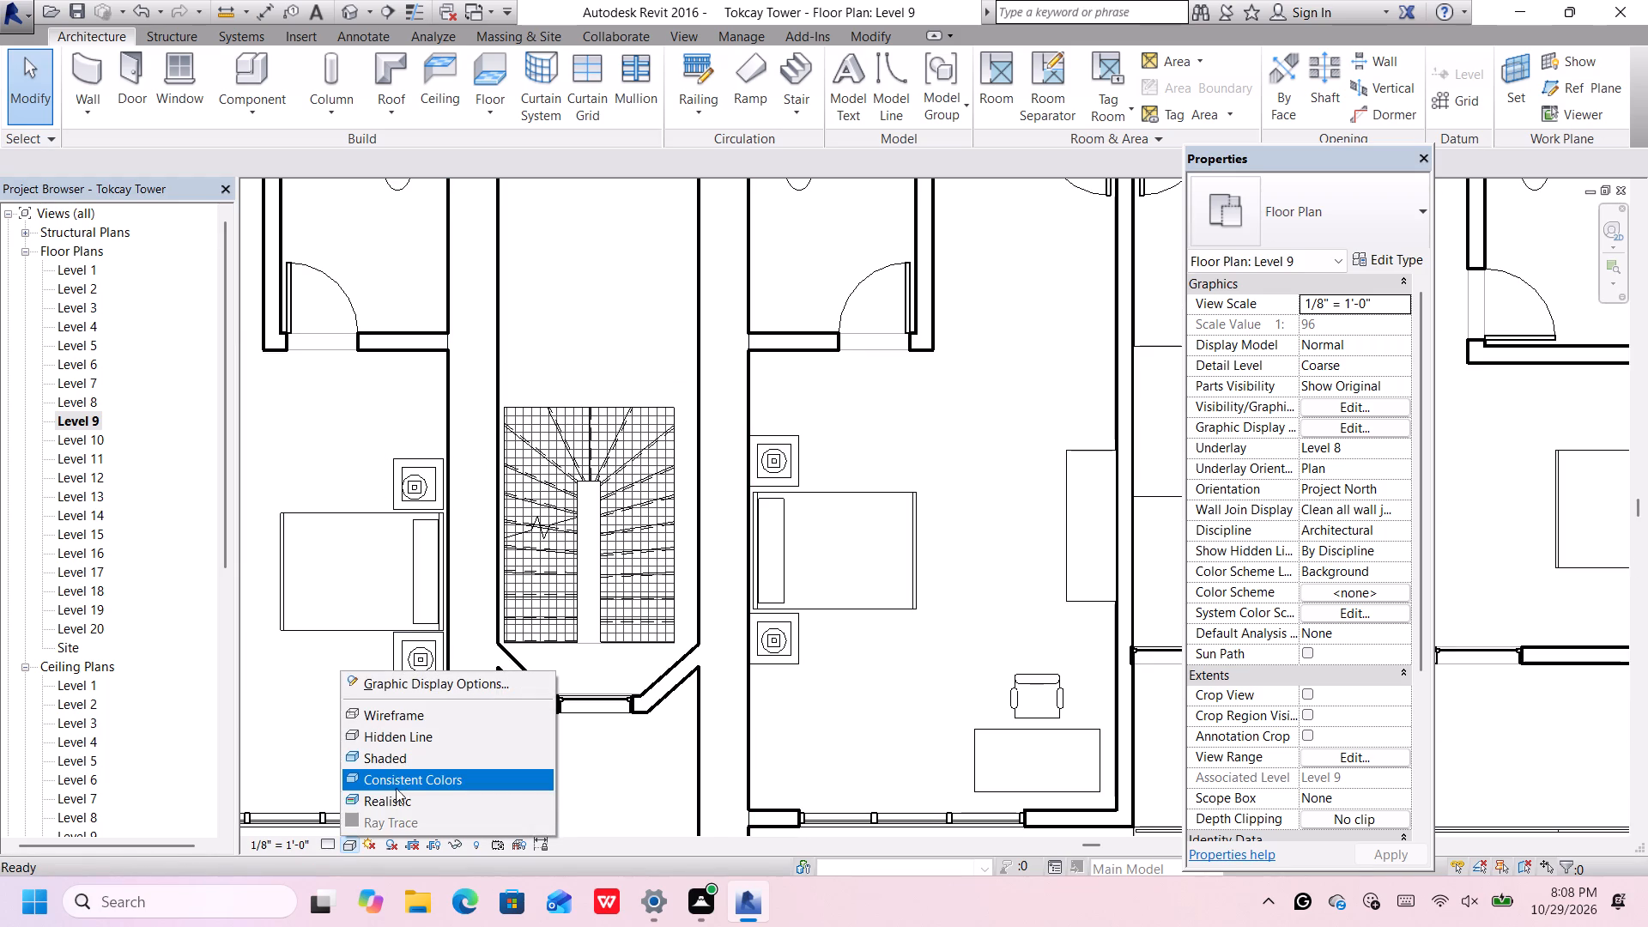
pyautogui.click(396, 798)
pyautogui.scroll(-6, 618, 591)
pyautogui.scroll(-4, 640, 310)
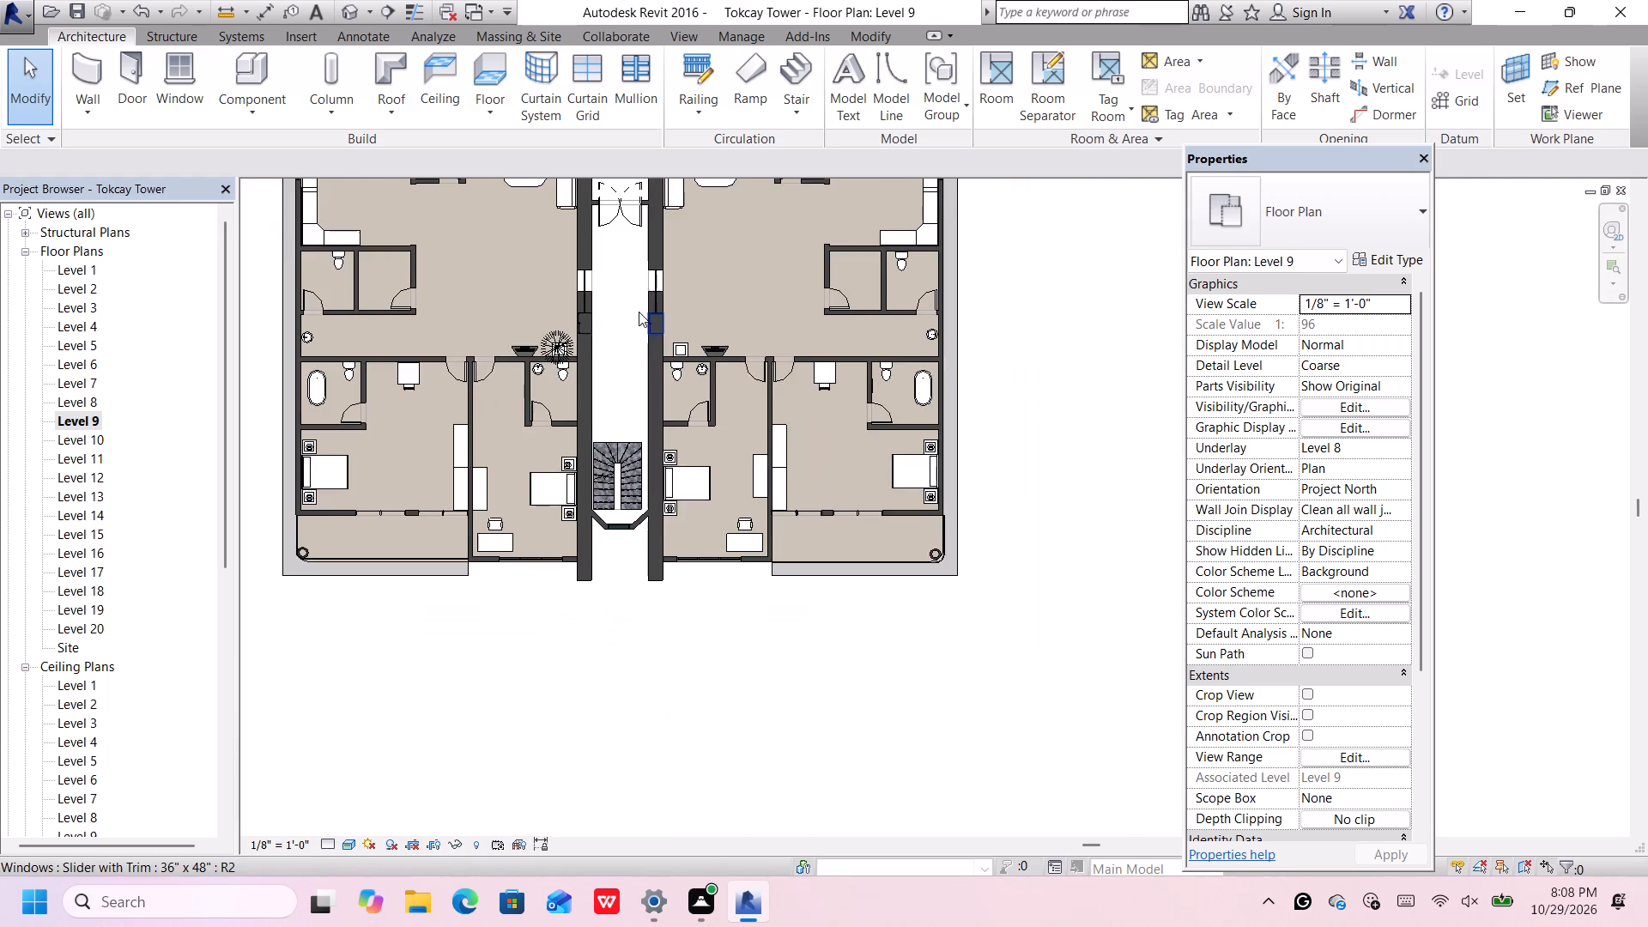
# Start a Generic - 12" white floor on Level 9 with a rectangular boundary spanning the corridor from the double door to the stair's top edge.
pyautogui.moveTo(630, 286); pyautogui.dragTo(687, 488, button='middle')
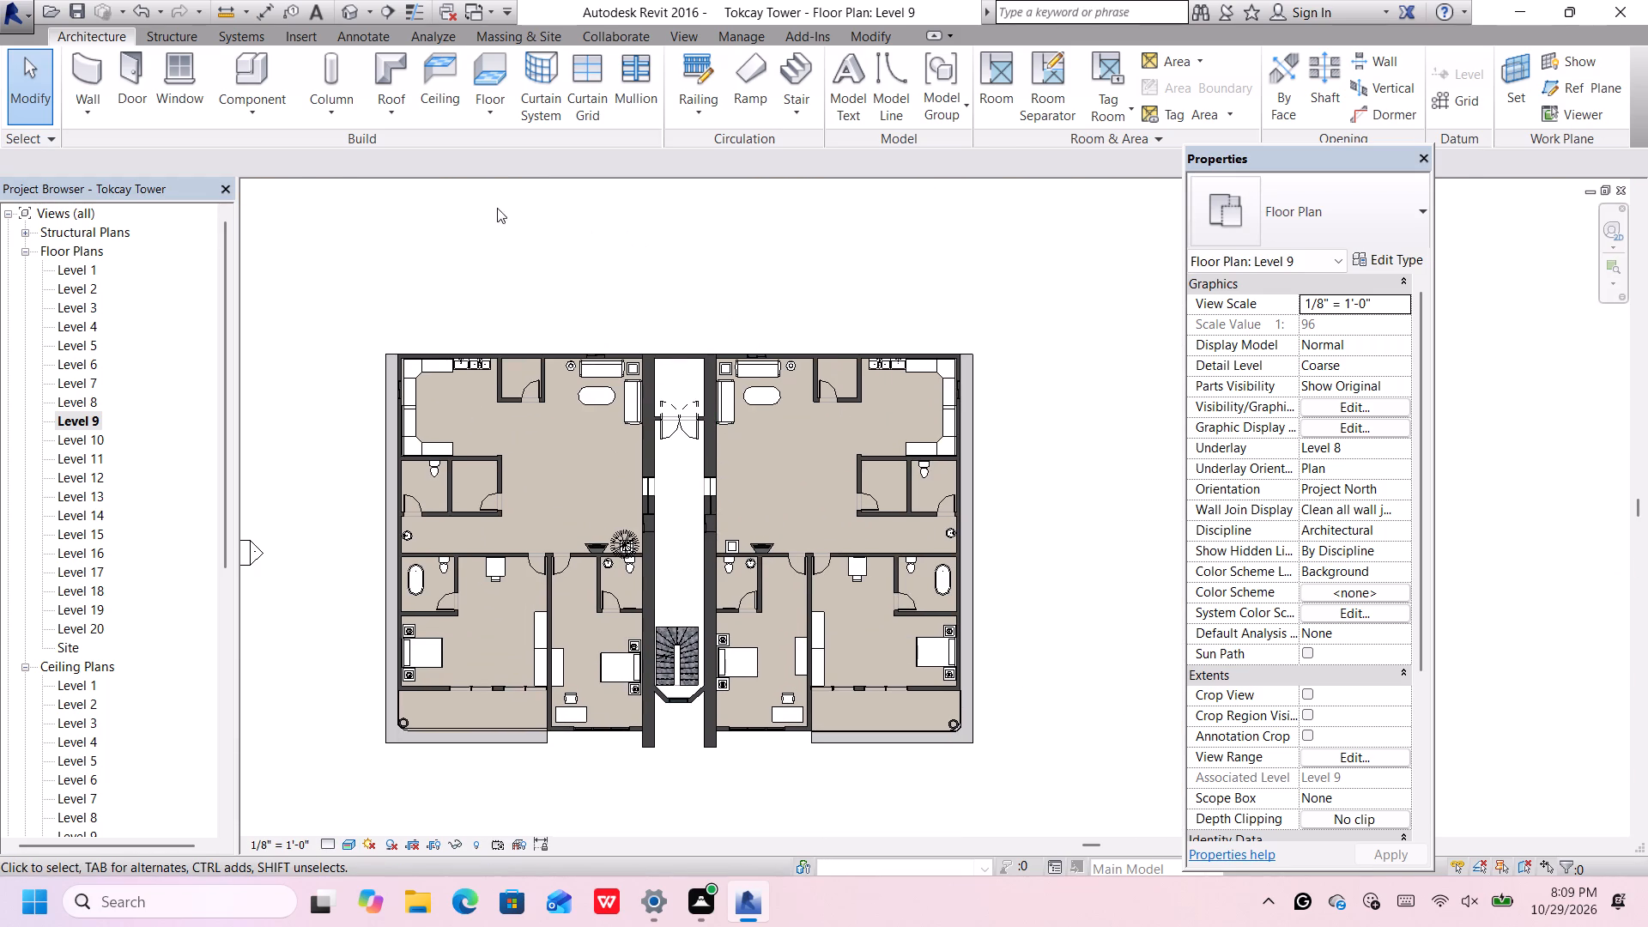
pyautogui.click(488, 74)
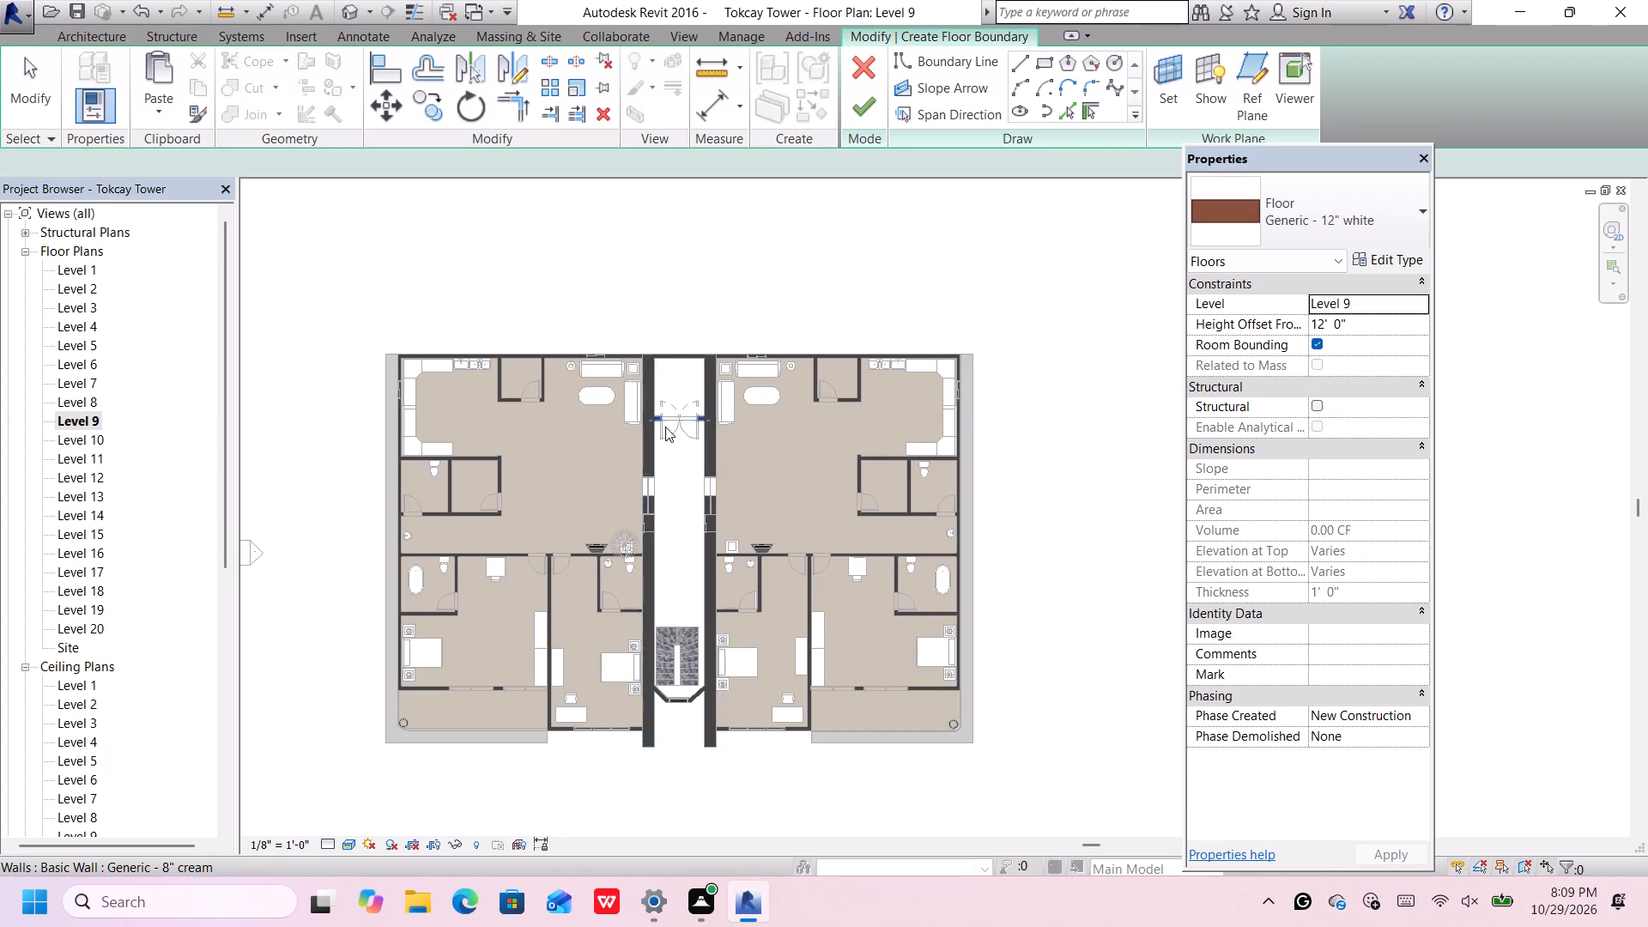
pyautogui.scroll(6, 674, 429)
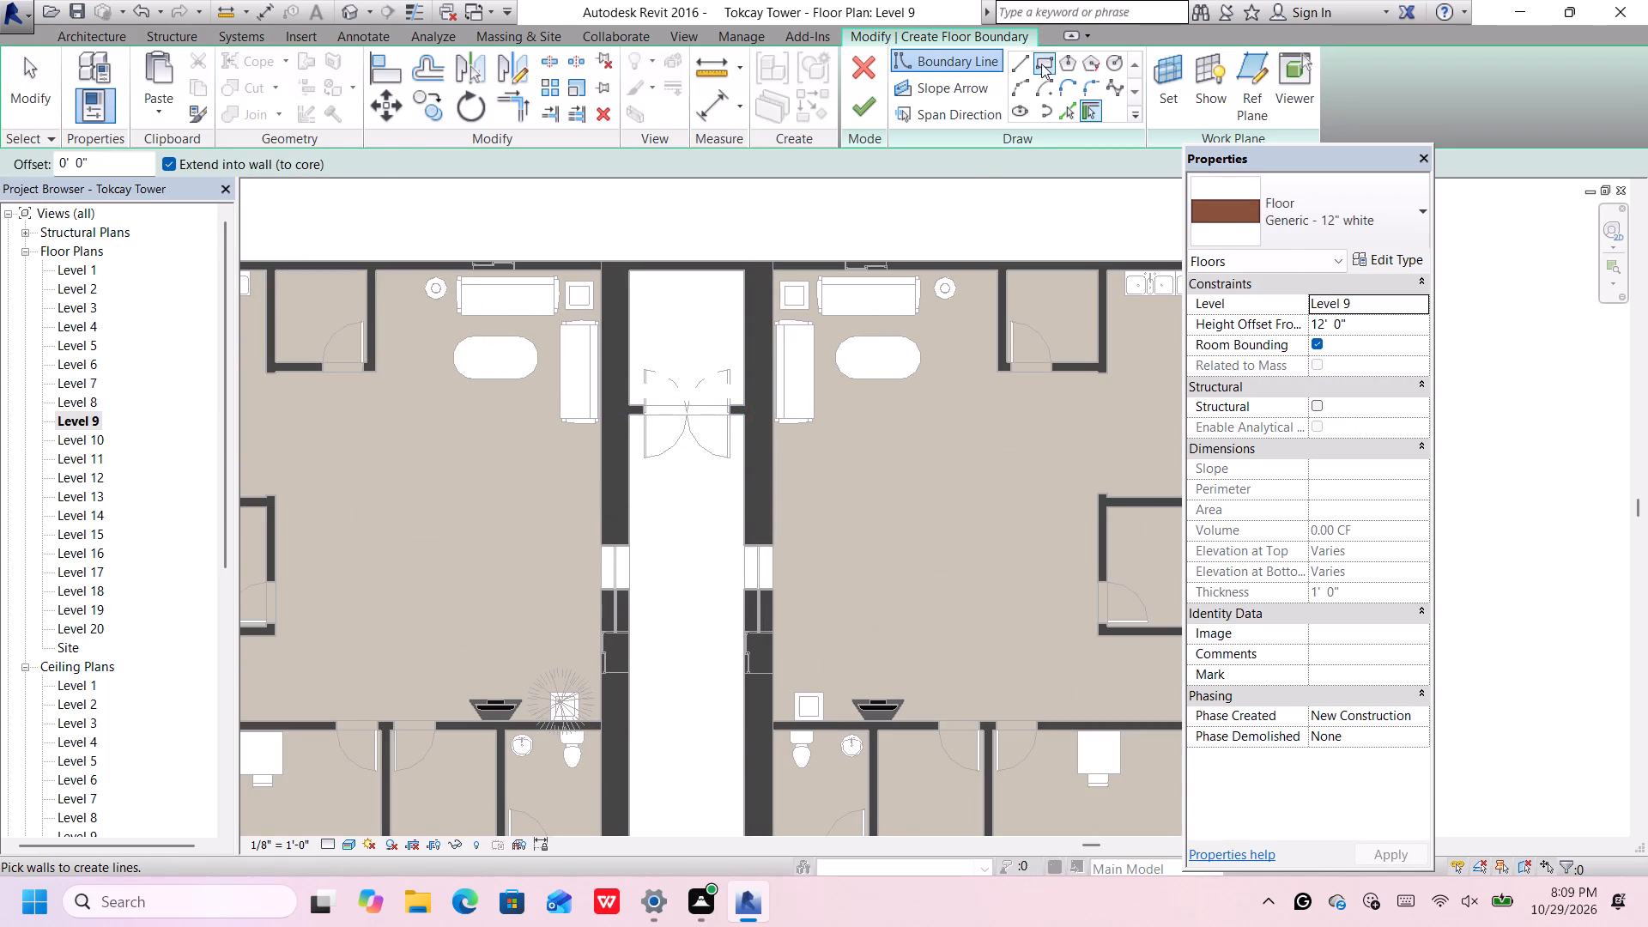
pyautogui.click(1041, 64)
pyautogui.scroll(6, 621, 431)
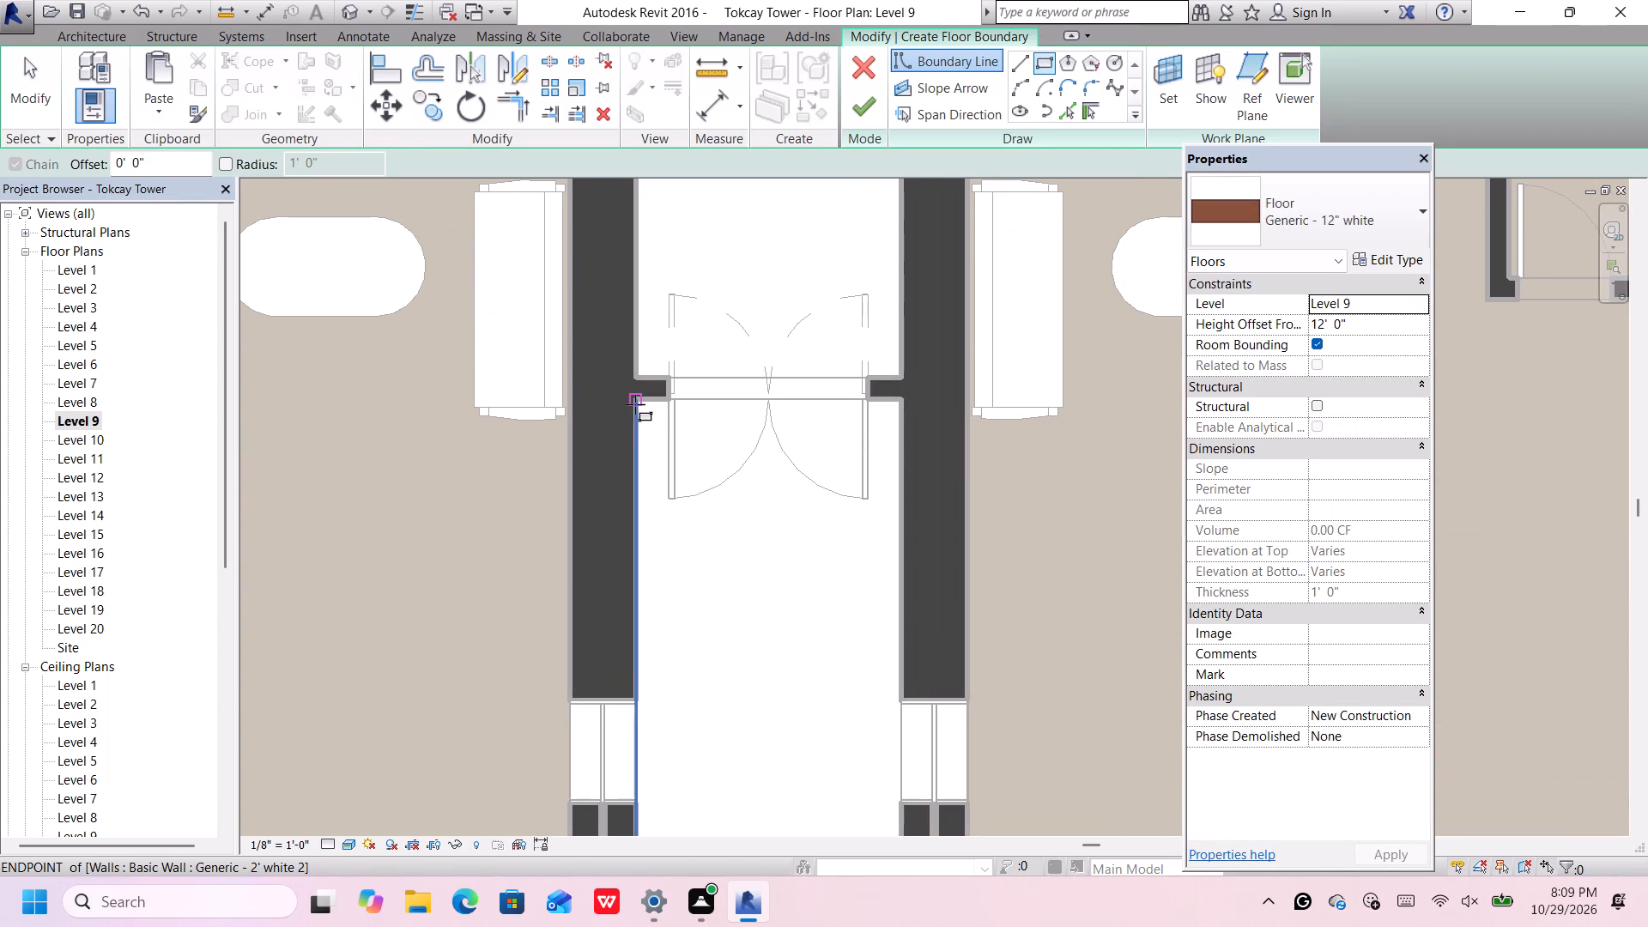
pyautogui.scroll(5, 637, 403)
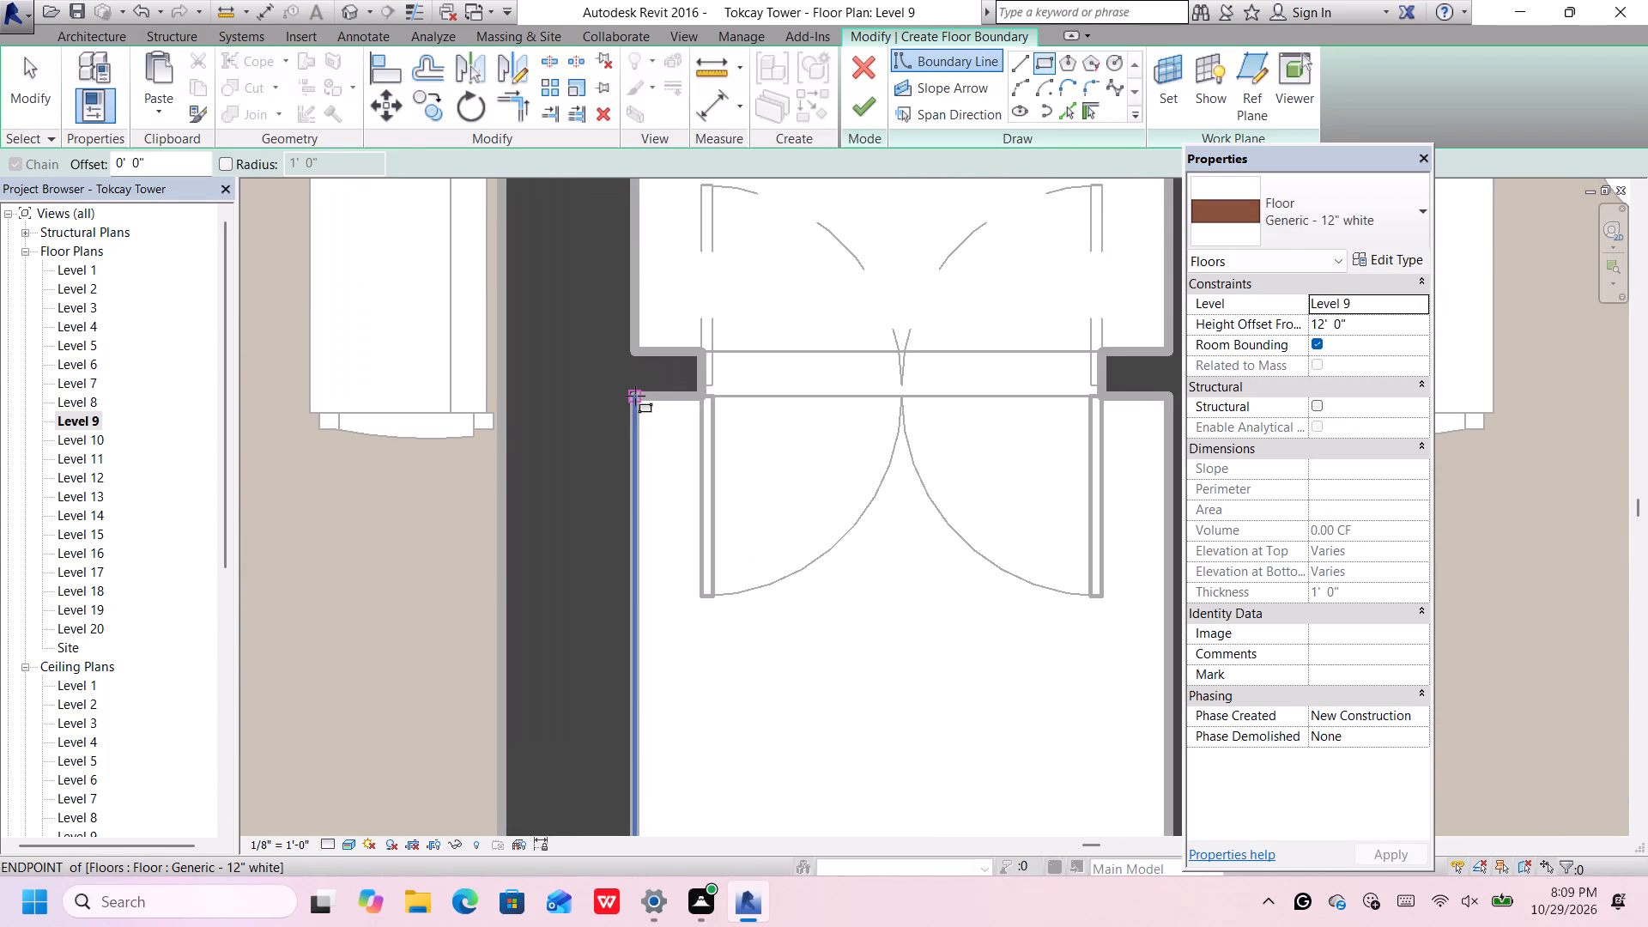
pyautogui.click(635, 396)
pyautogui.scroll(-18, 635, 397)
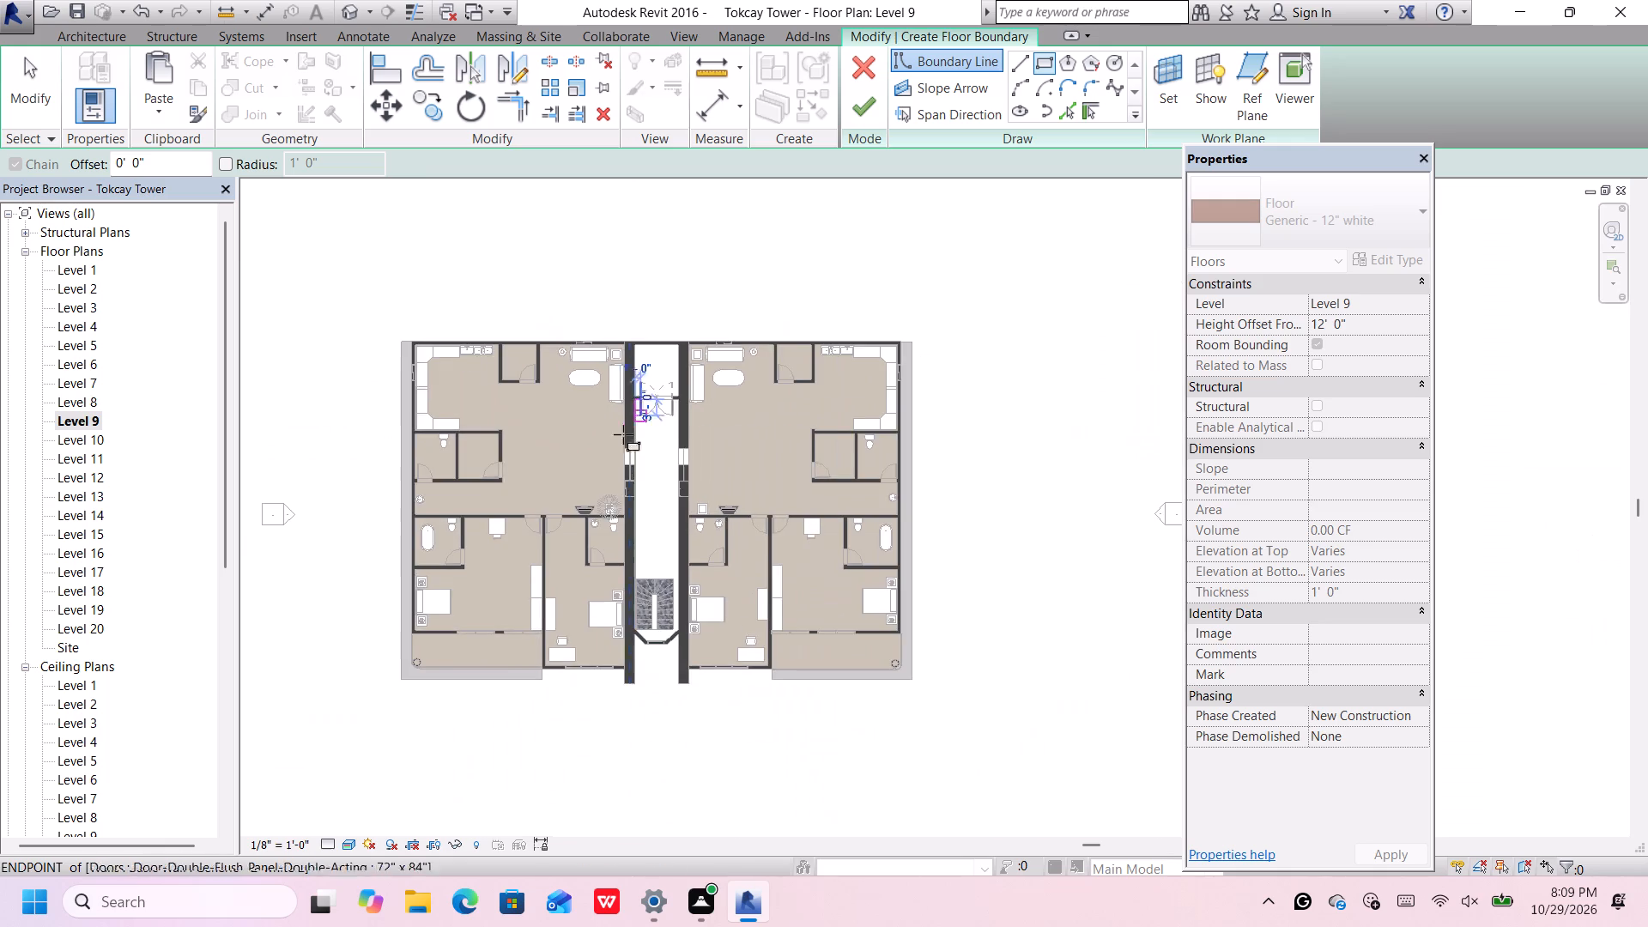
pyautogui.scroll(6, 617, 531)
pyautogui.scroll(7, 702, 598)
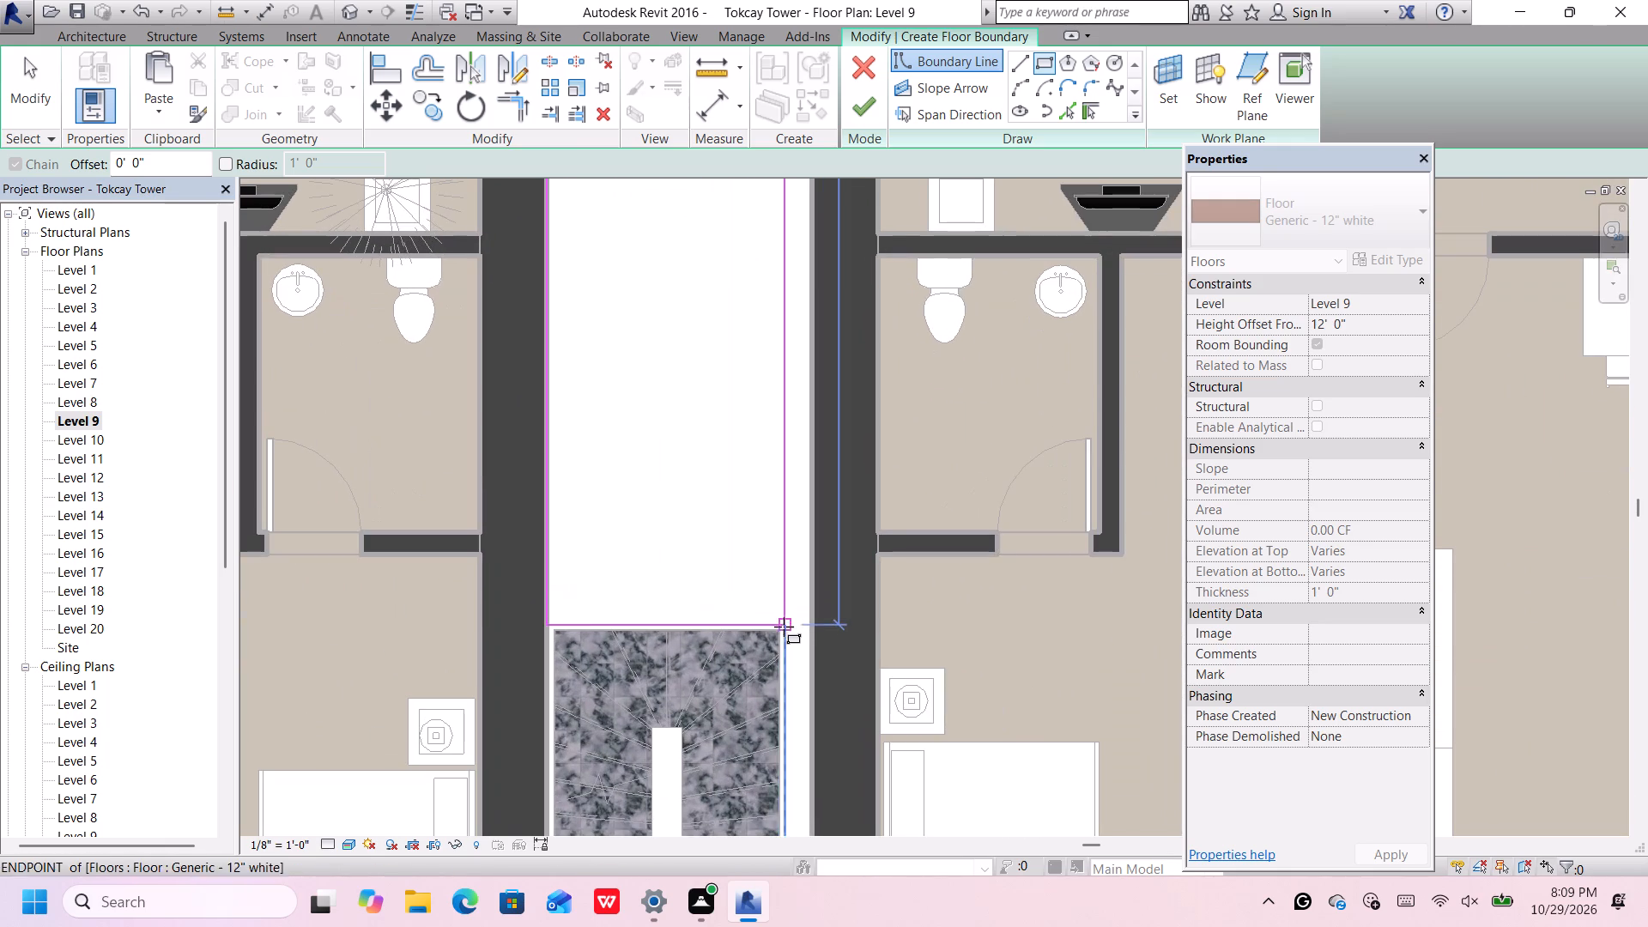
pyautogui.scroll(2, 793, 627)
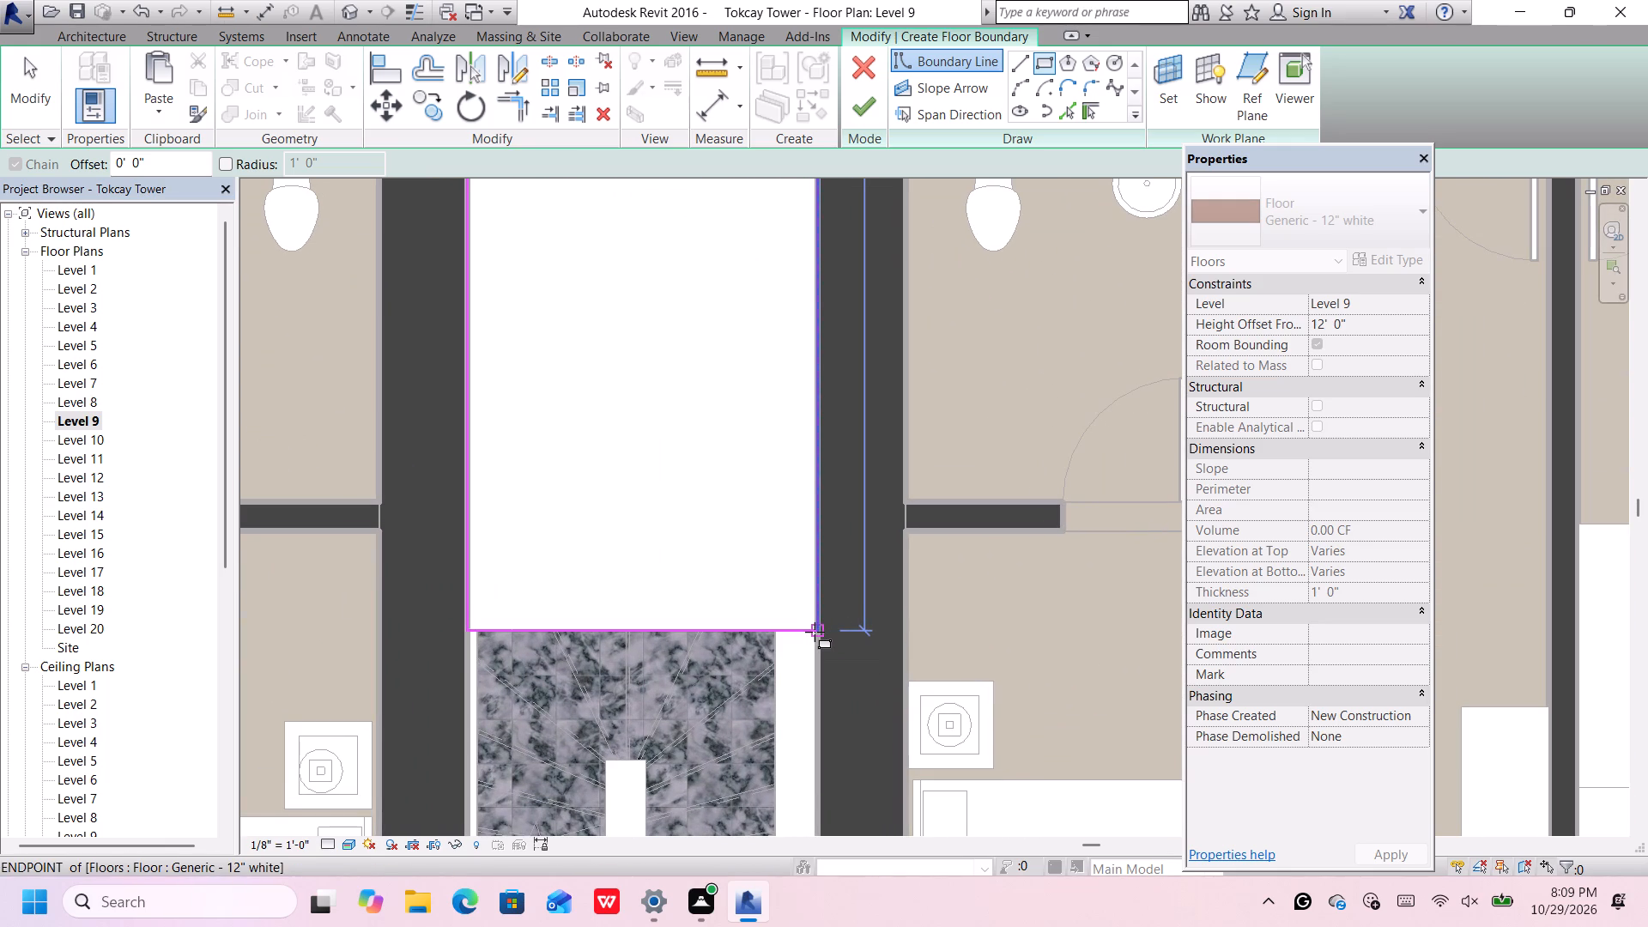
pyautogui.click(815, 632)
# Draw a boundary line from the corridor rectangle's lower right corner down the right shaft wall to the start of the window bay.
pyautogui.scroll(-12, 809, 633)
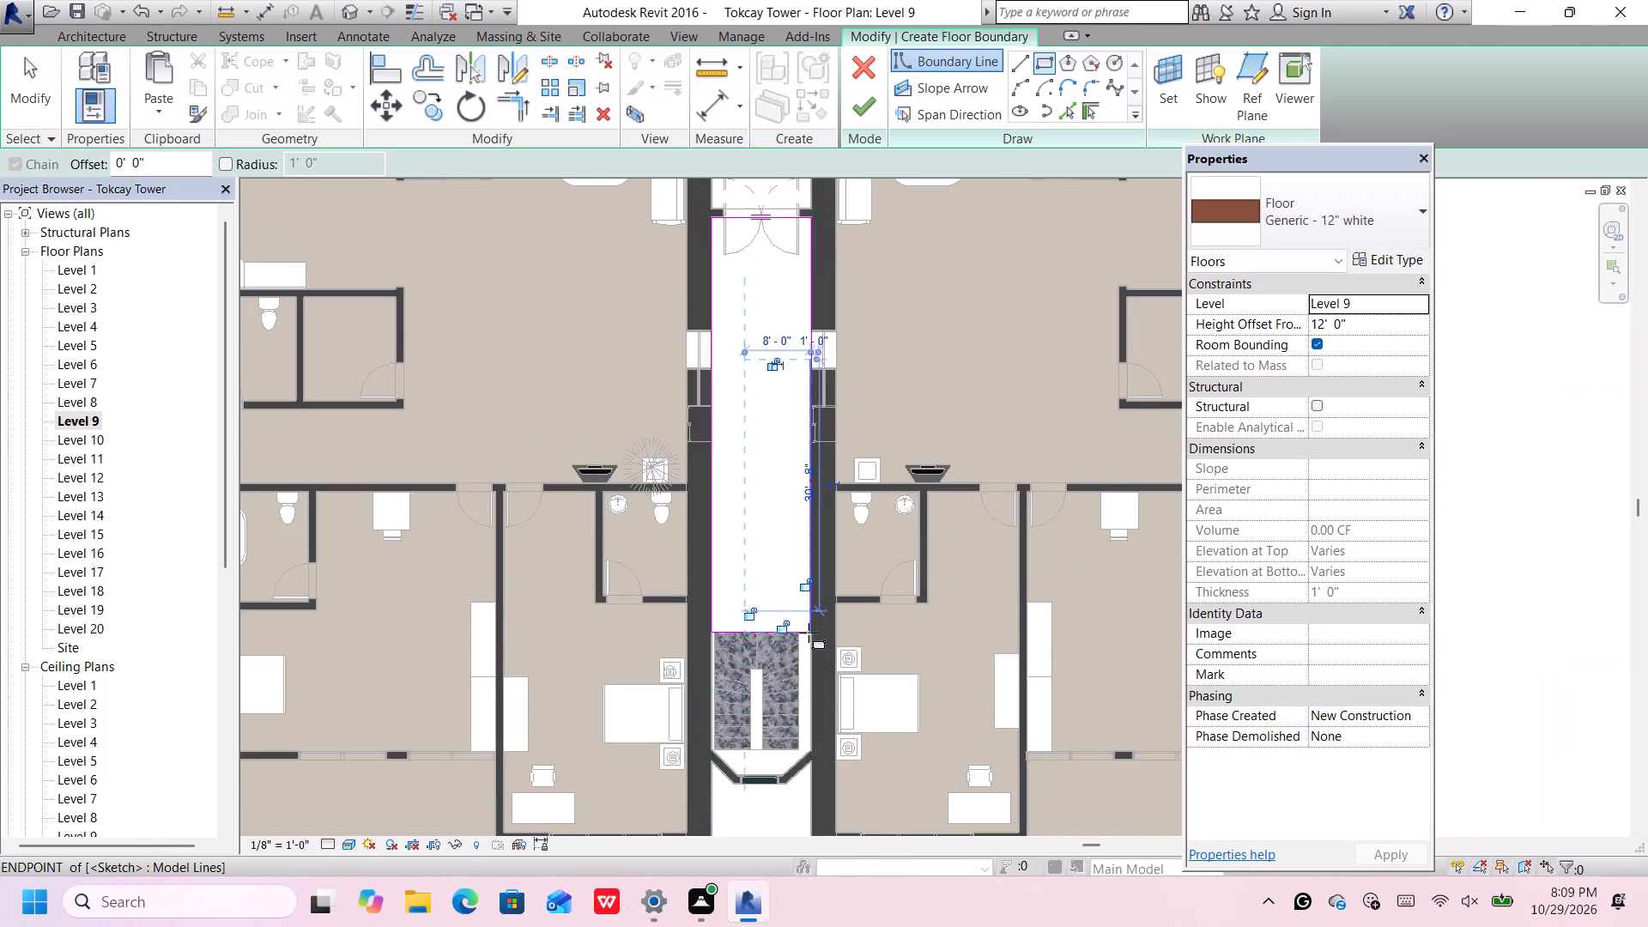
pyautogui.scroll(7, 769, 735)
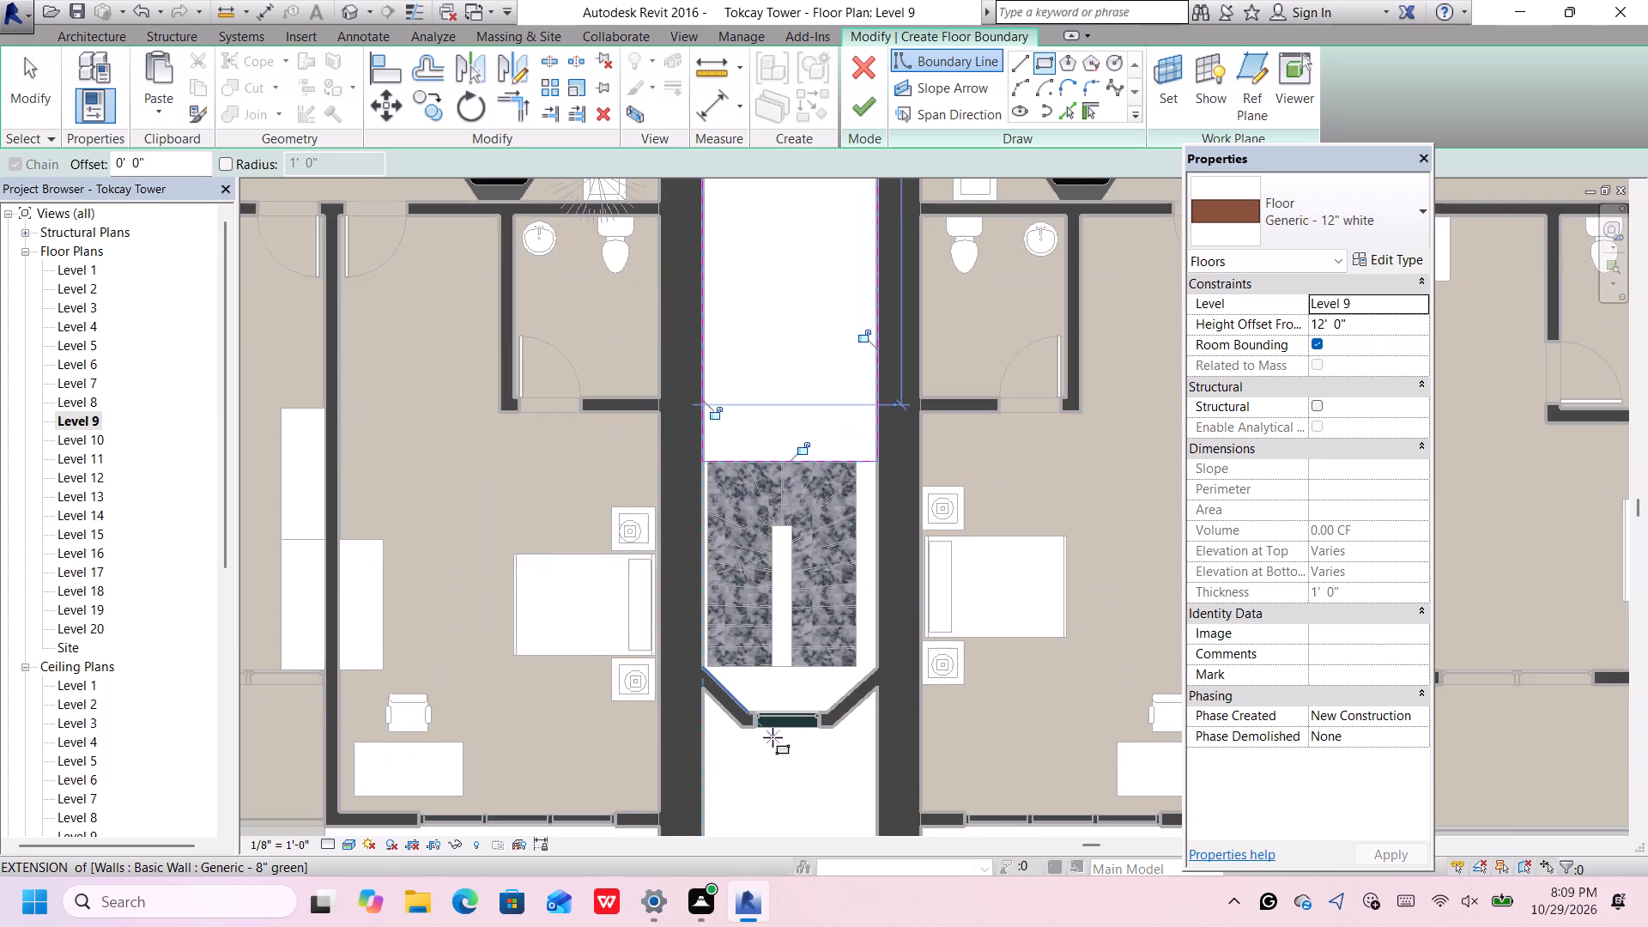
pyautogui.scroll(4, 772, 737)
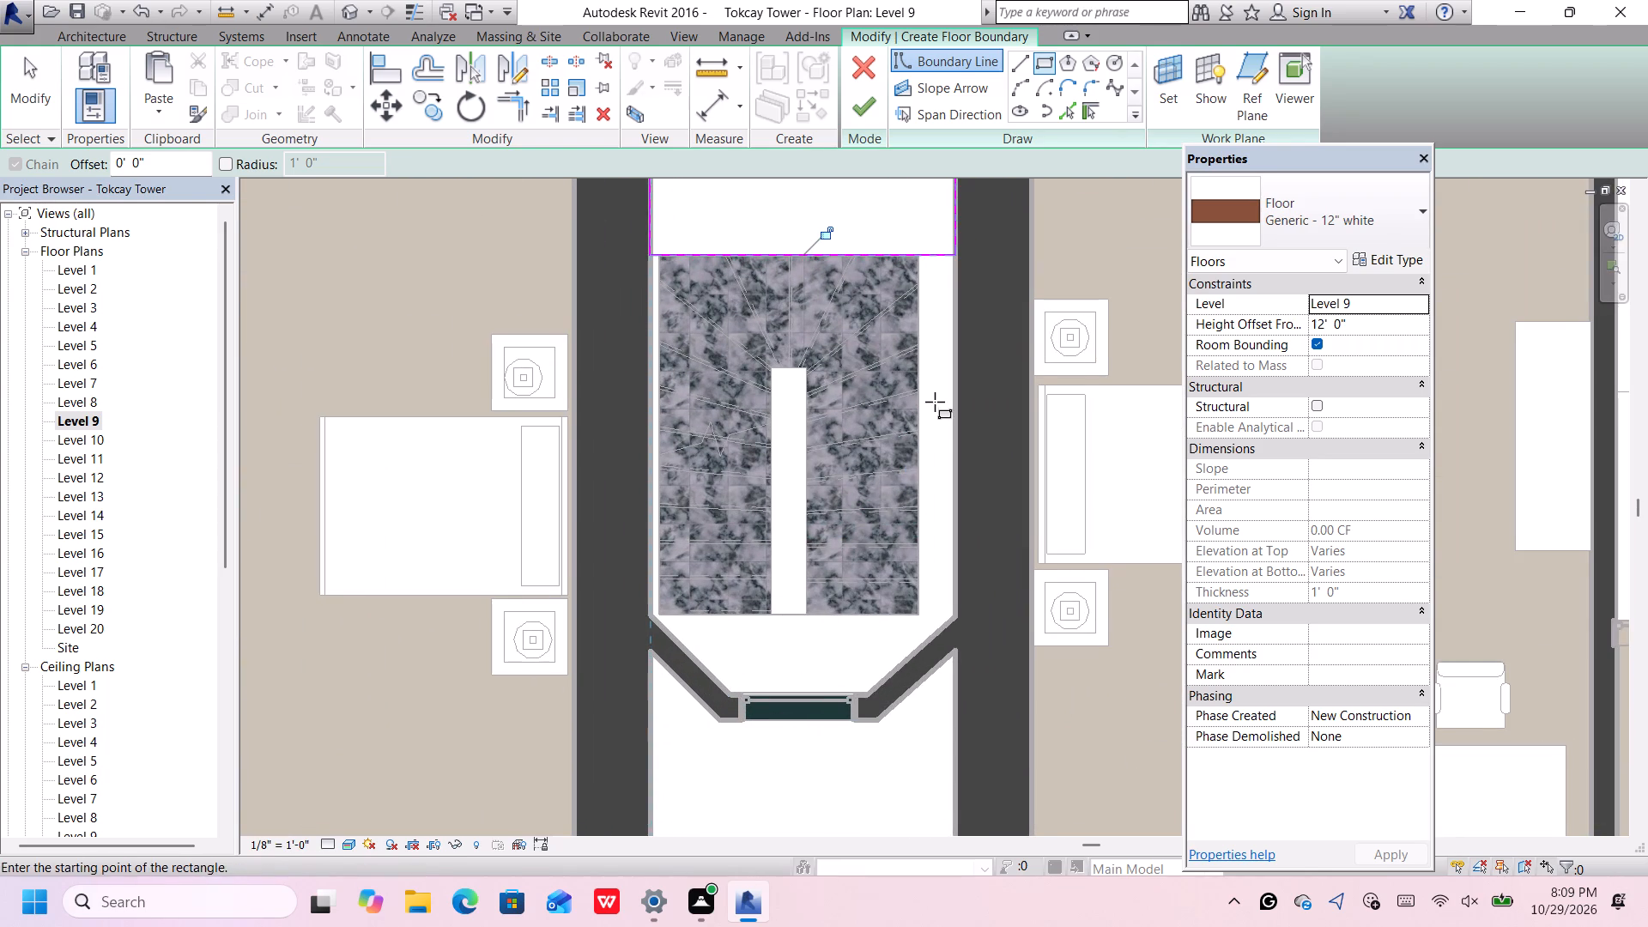
pyautogui.moveTo(935, 405); pyautogui.dragTo(955, 496, button='middle')
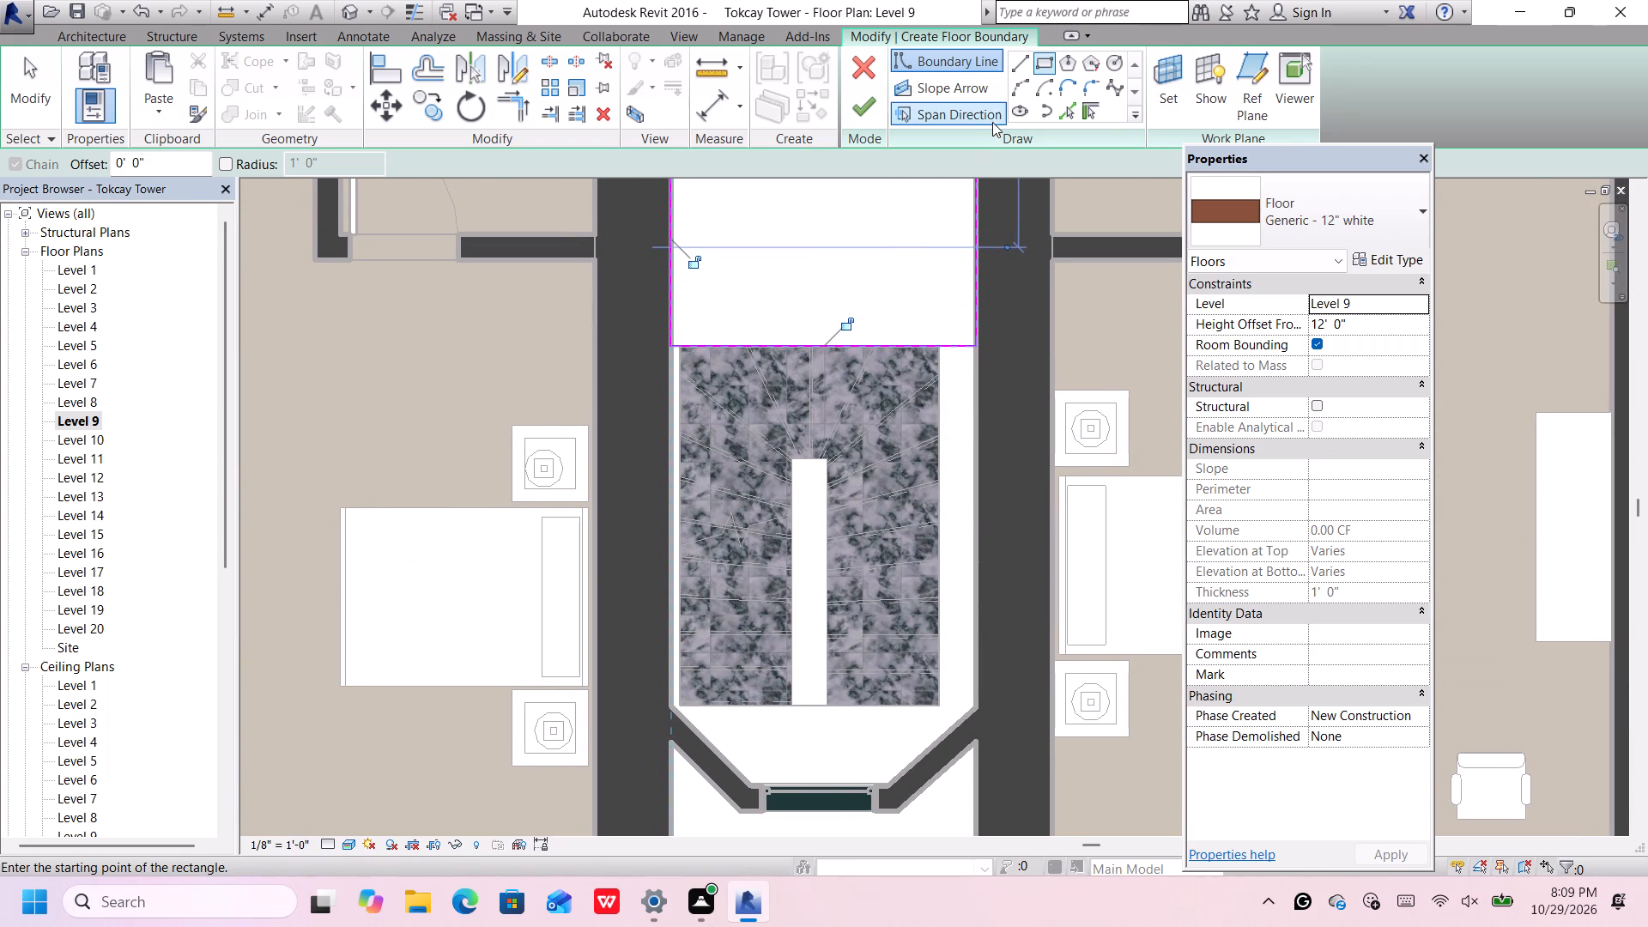
pyautogui.click(1019, 70)
pyautogui.scroll(2, 969, 328)
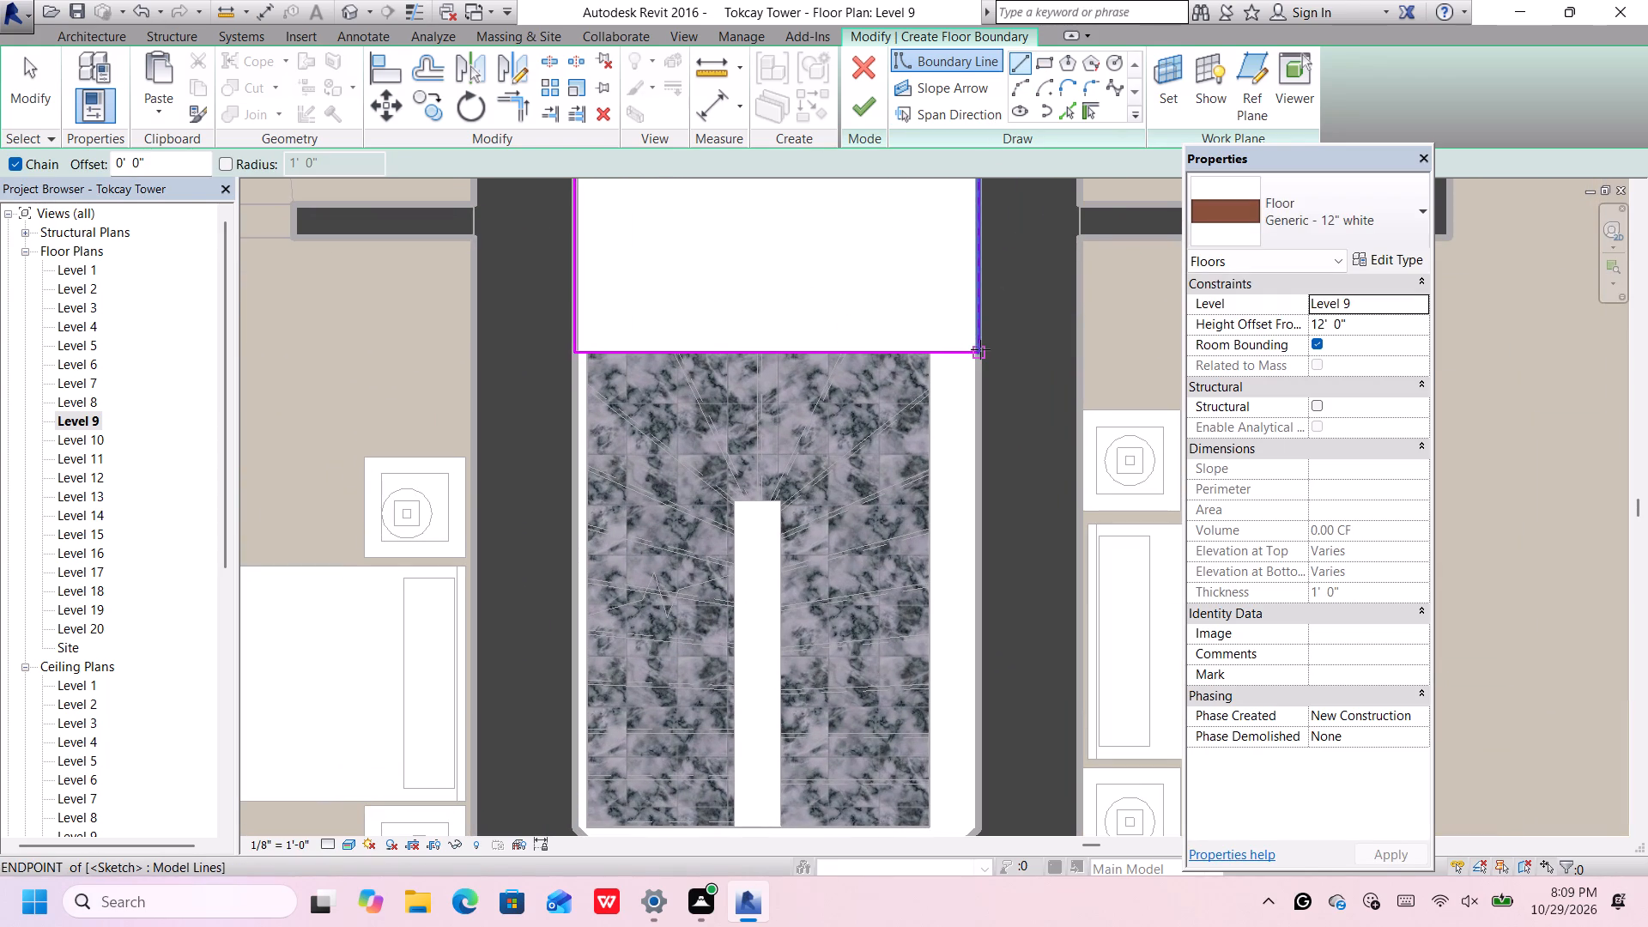
pyautogui.click(980, 349)
pyautogui.scroll(-6, 982, 346)
pyautogui.scroll(2, 965, 579)
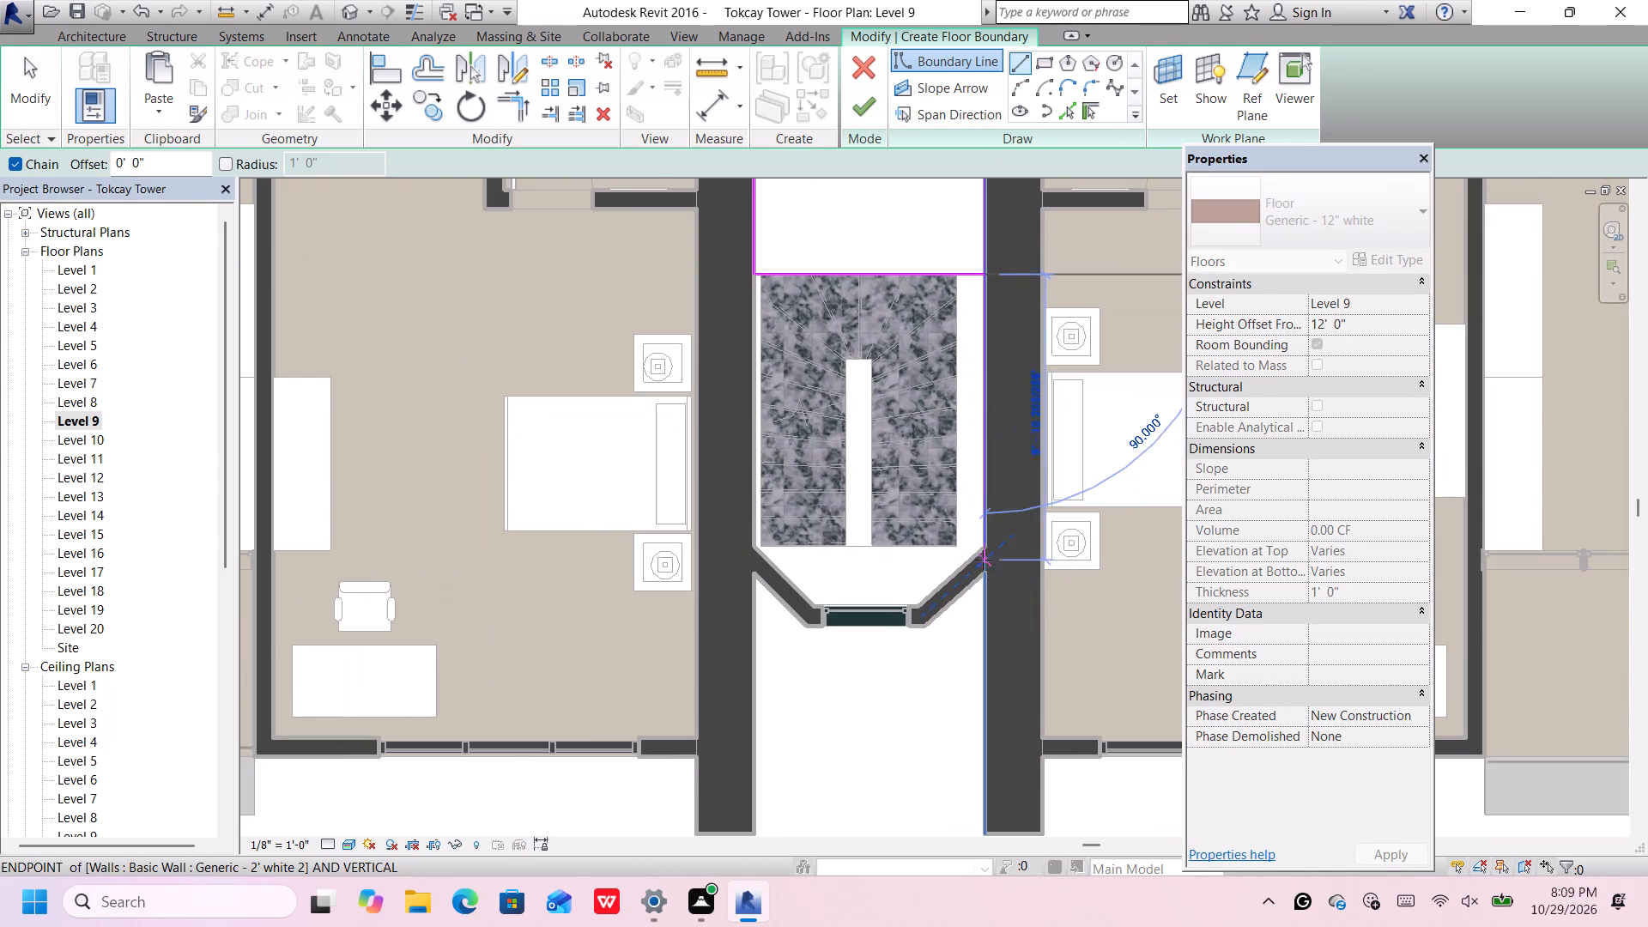
pyautogui.scroll(2, 989, 541)
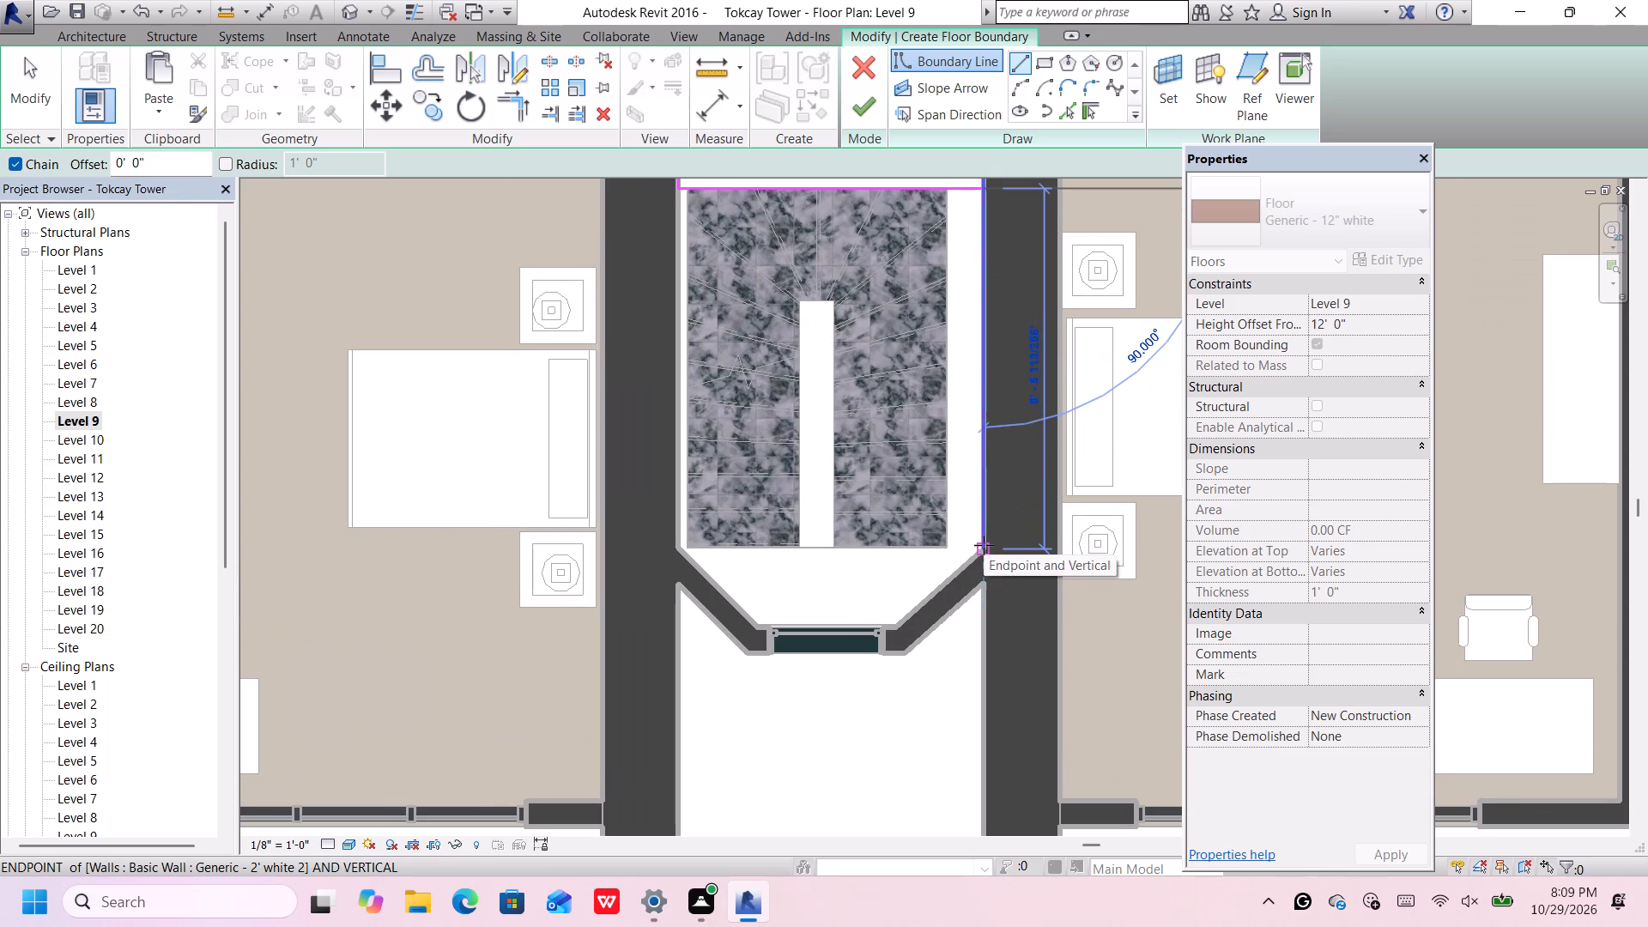
pyautogui.click(984, 545)
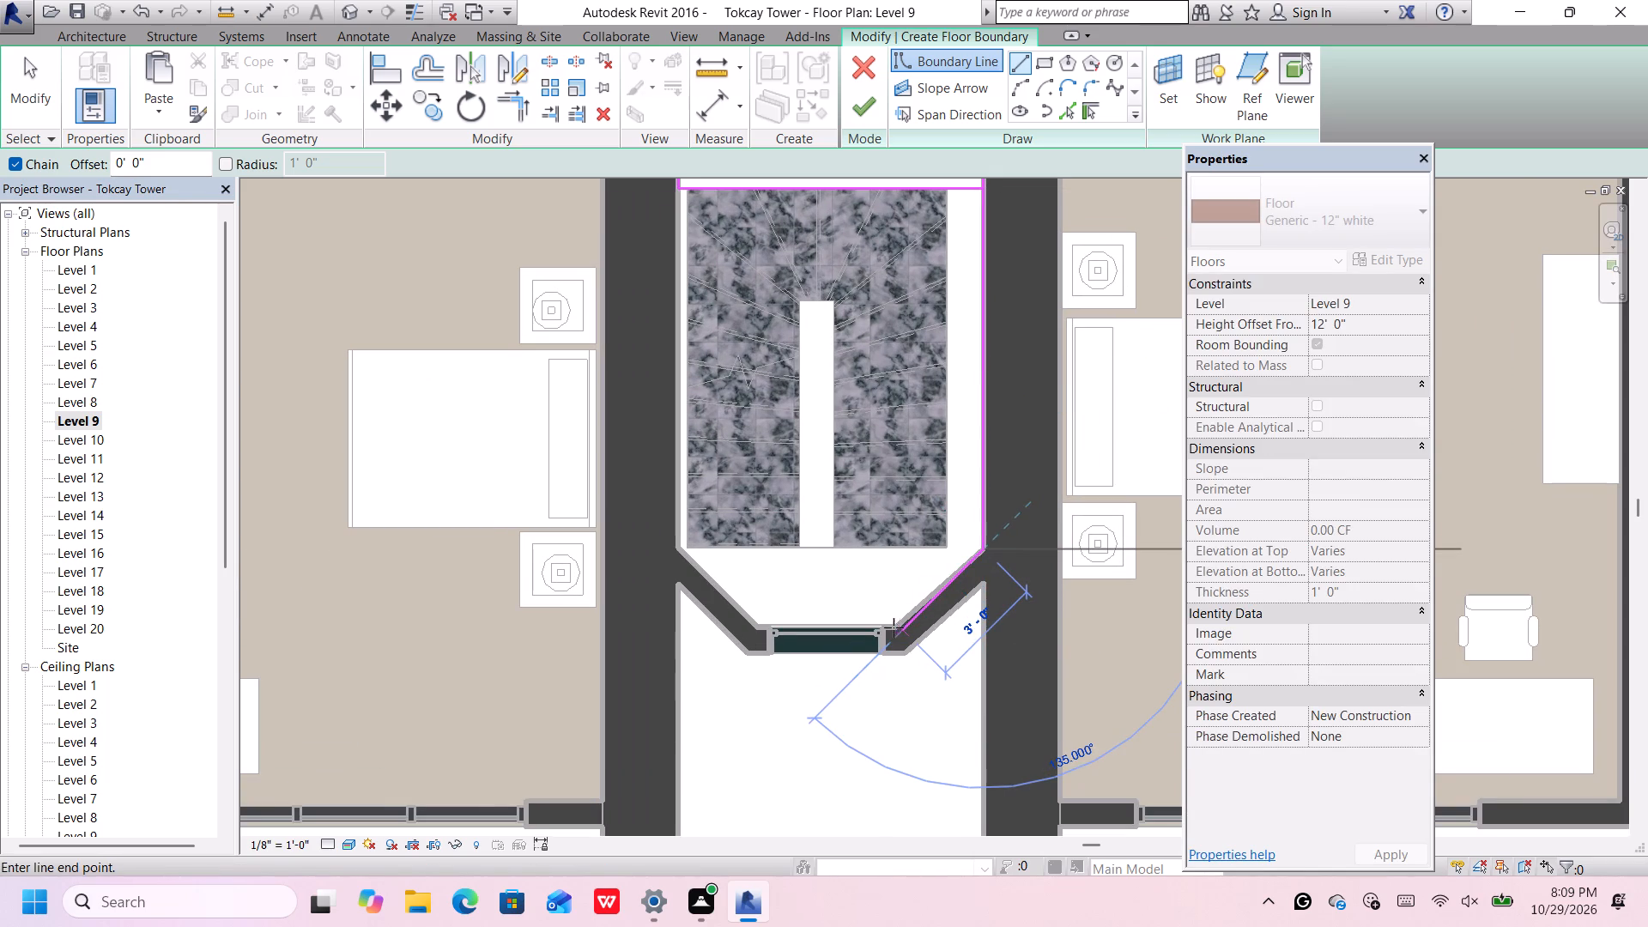
# Continue the boundary around the window bay: about 3'-0" diagonally, 3'-7" along the window, and 2'-11 1/2" diagonally to the left shaft wall.
pyautogui.click(893, 622)
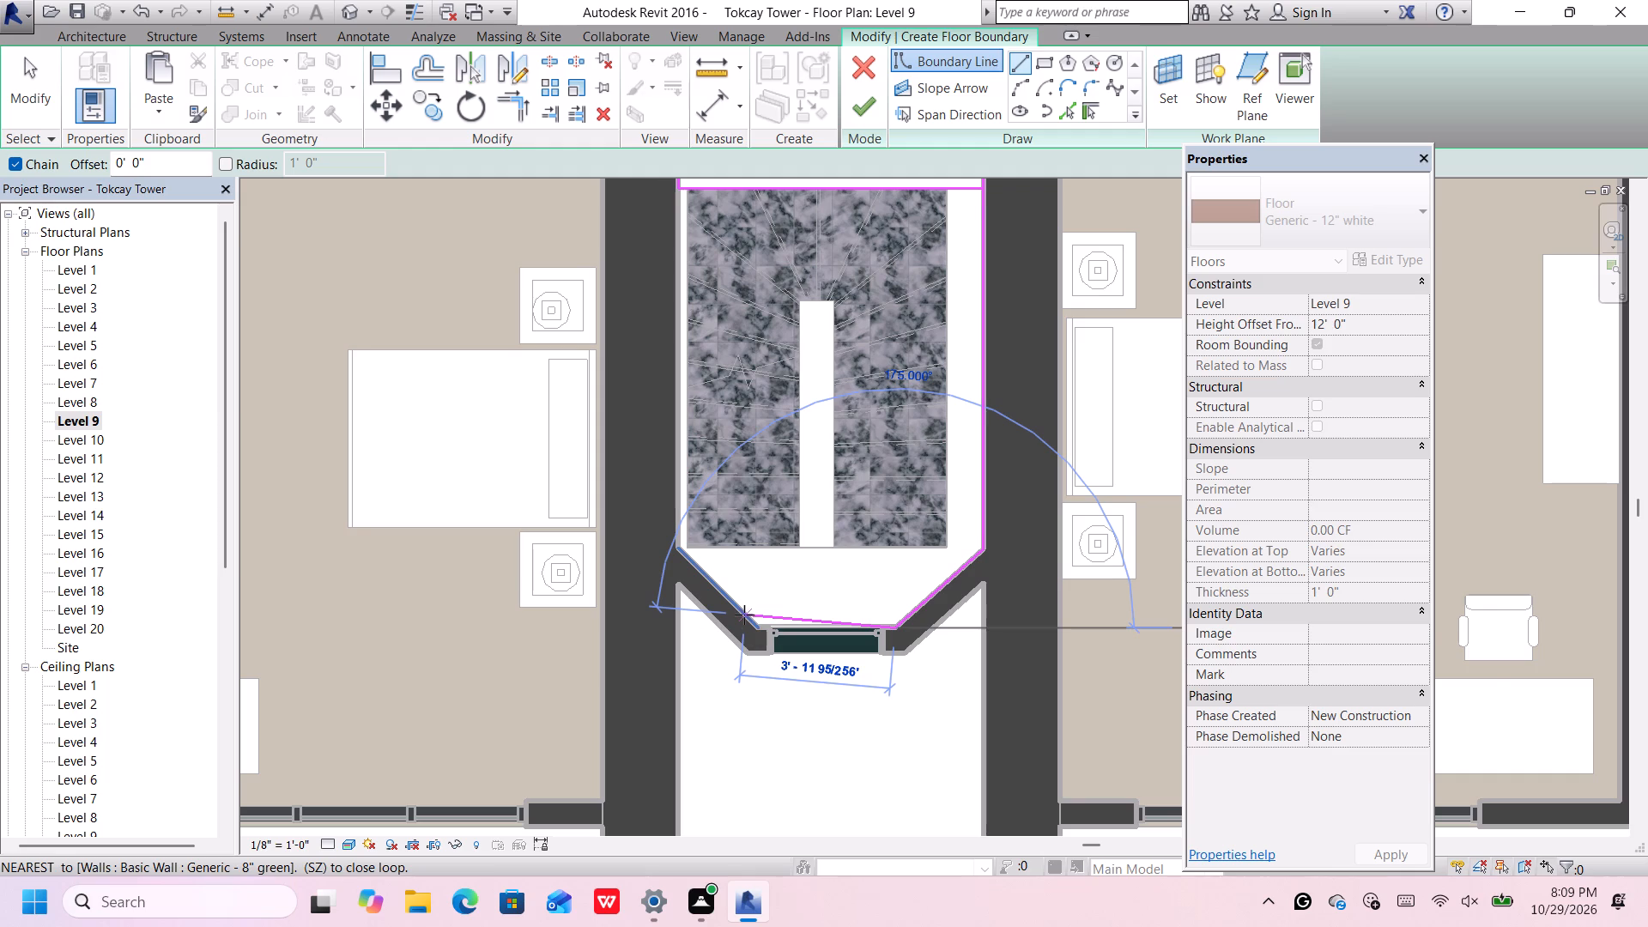
pyautogui.scroll(4, 744, 615)
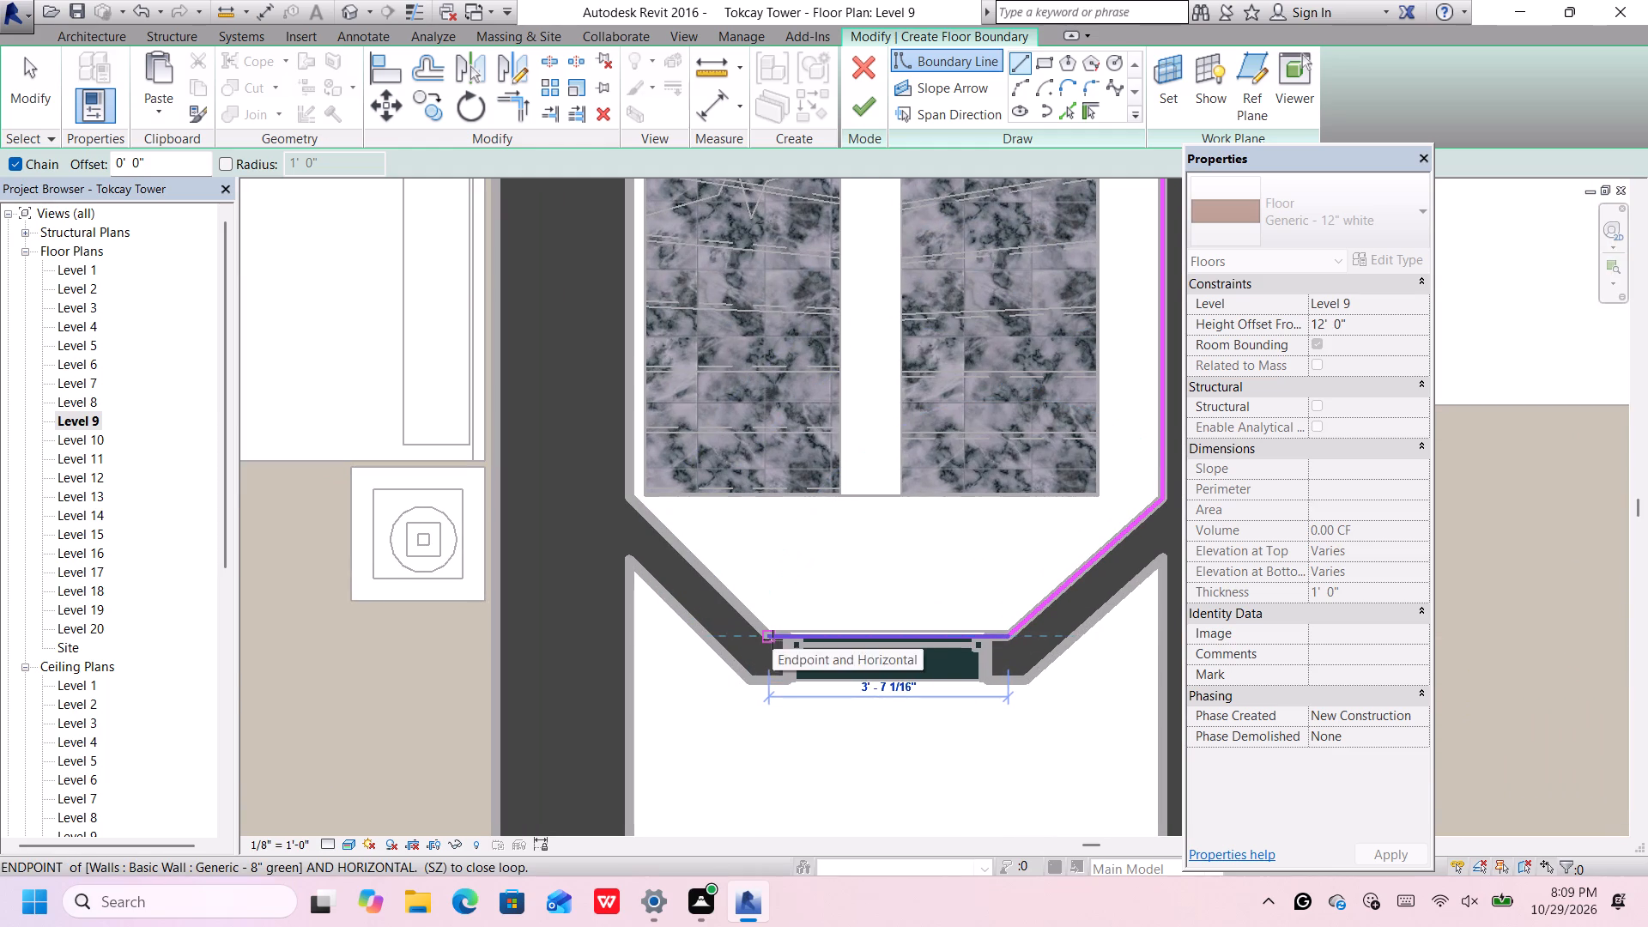
pyautogui.moveTo(772, 639); pyautogui.dragTo(764, 633)
pyautogui.click(630, 495)
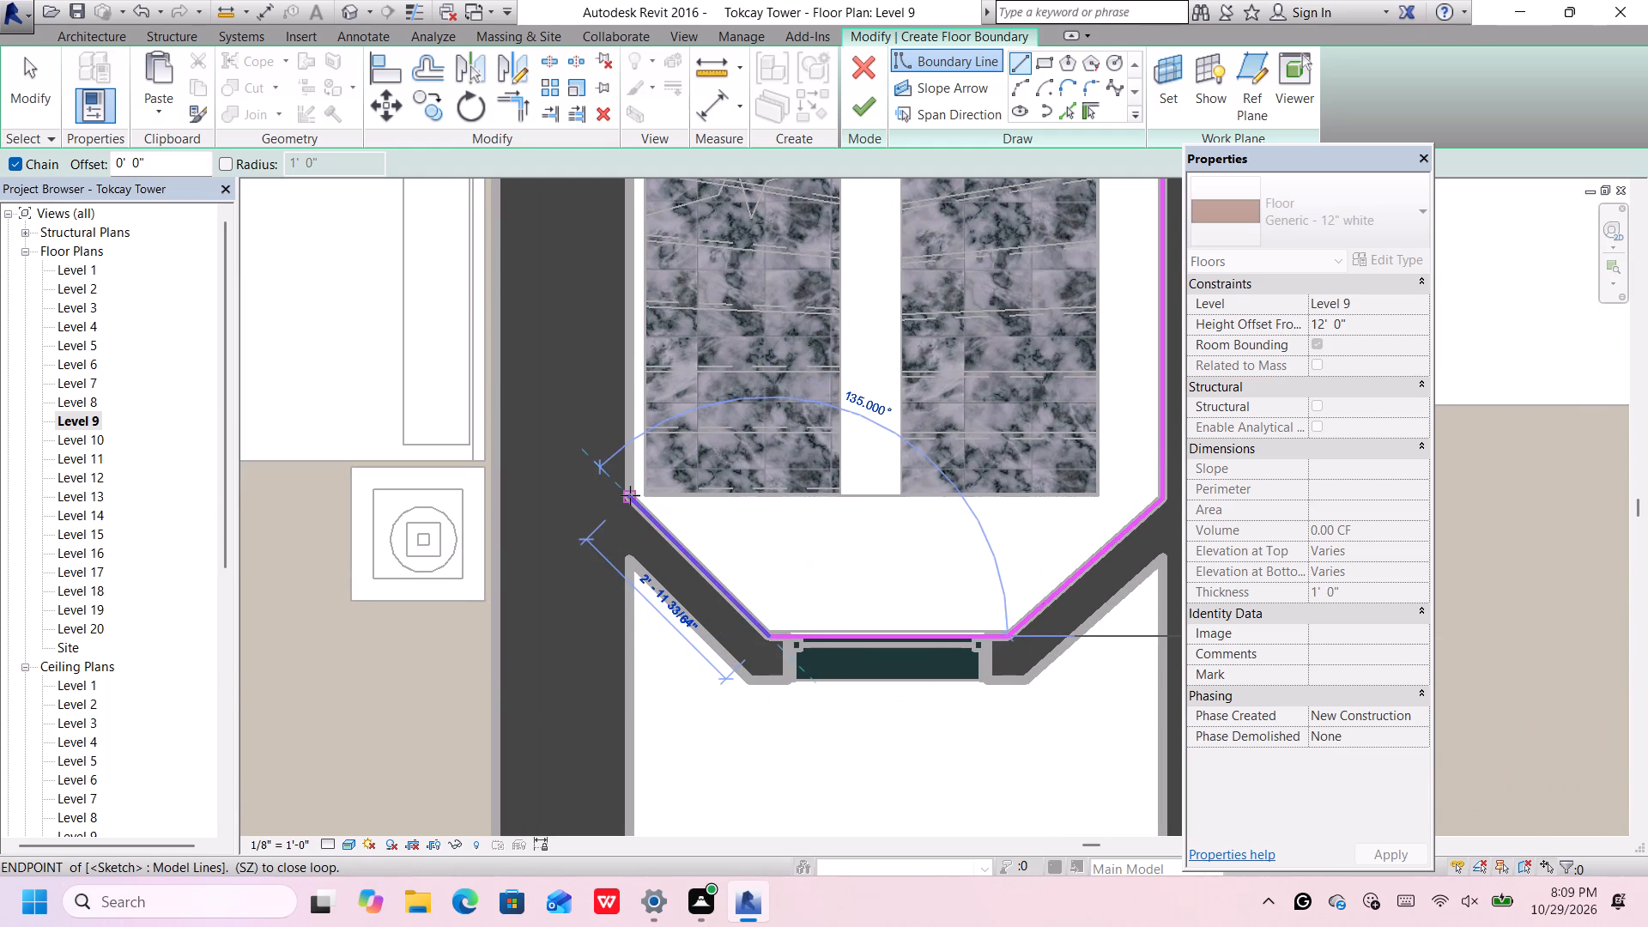
# Draw the floor boundary line up the left shaft wall from the window bay to the corridor rectangle's lower left corner.
pyautogui.scroll(-9, 630, 496)
pyautogui.scroll(5, 593, 332)
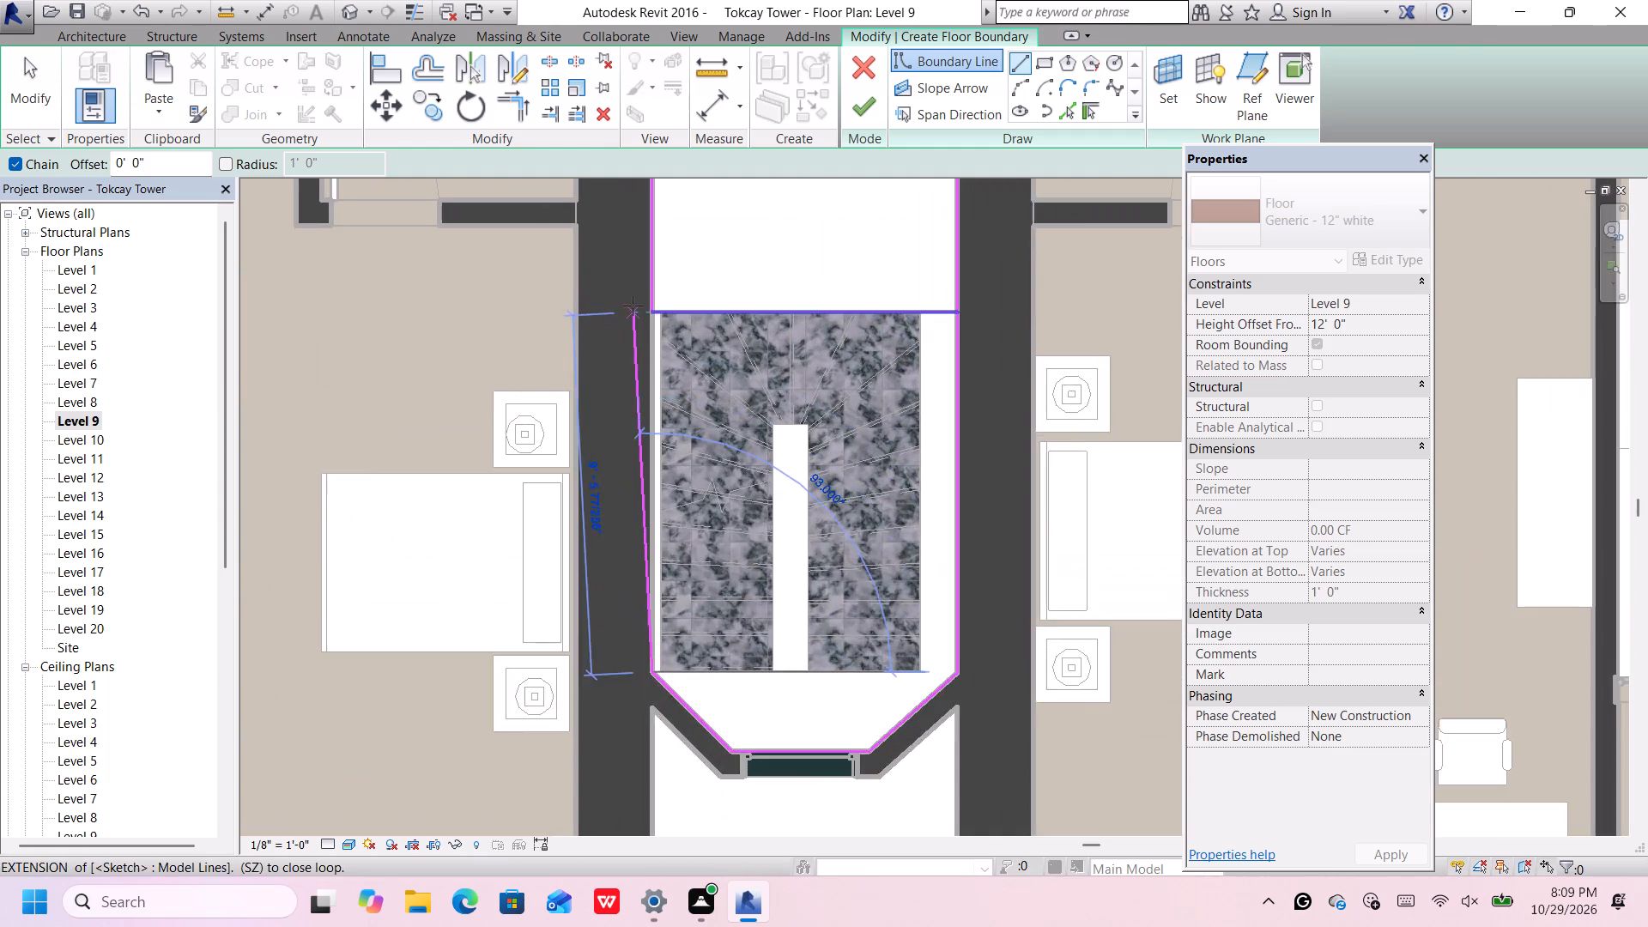
pyautogui.scroll(4, 633, 306)
pyautogui.click(663, 314)
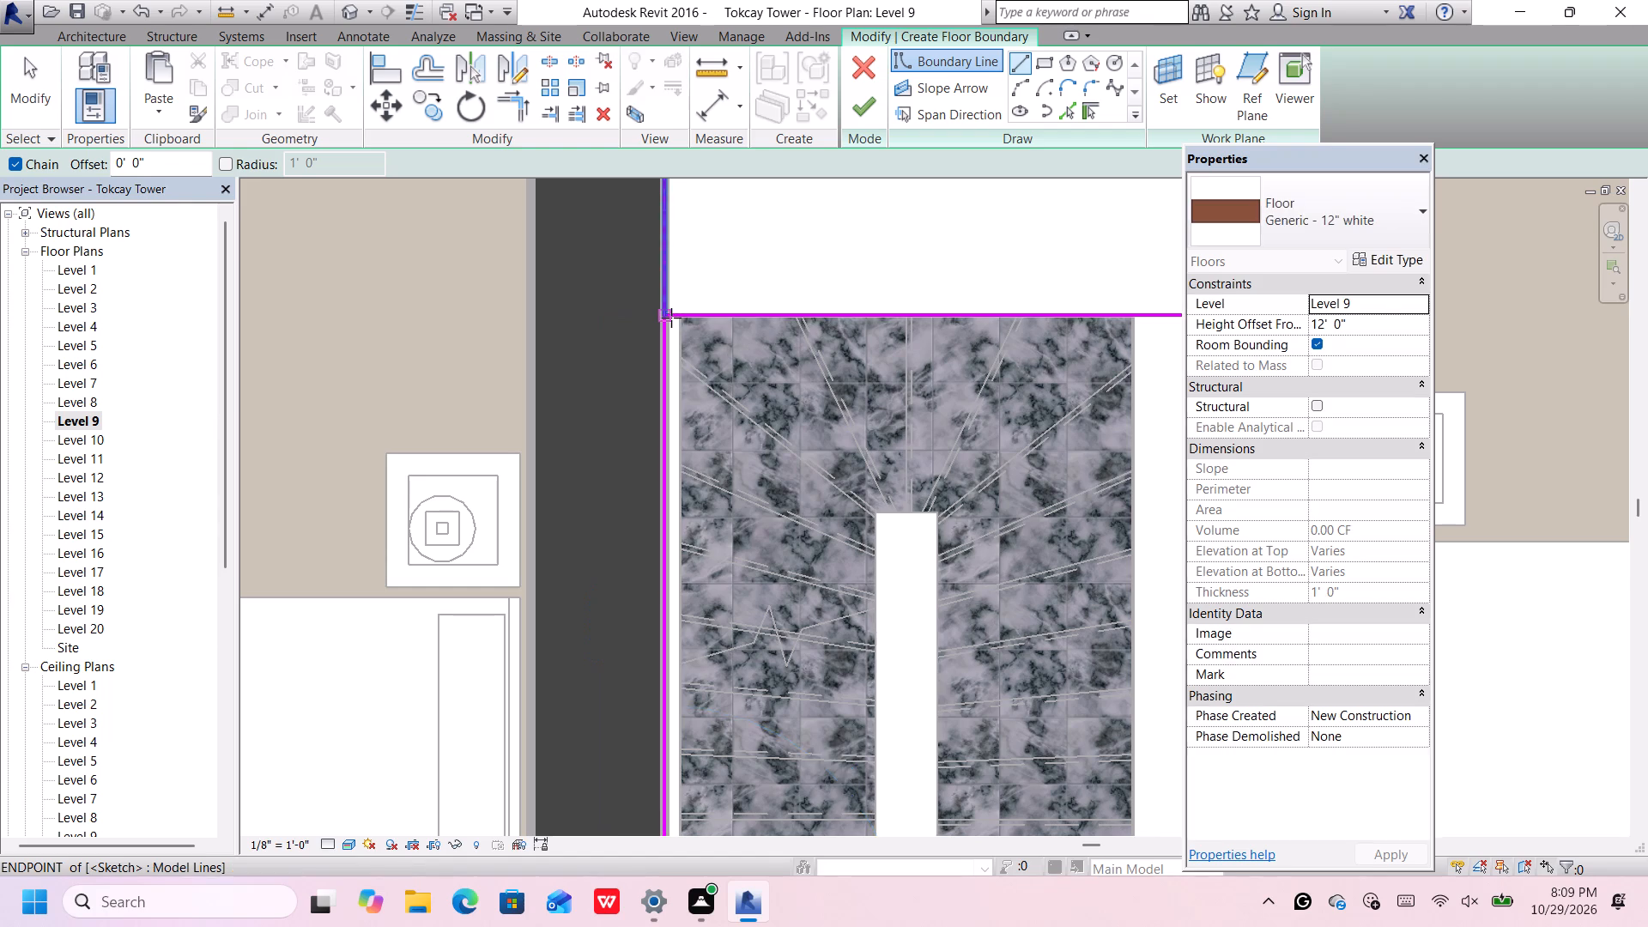
pyautogui.scroll(5, 671, 318)
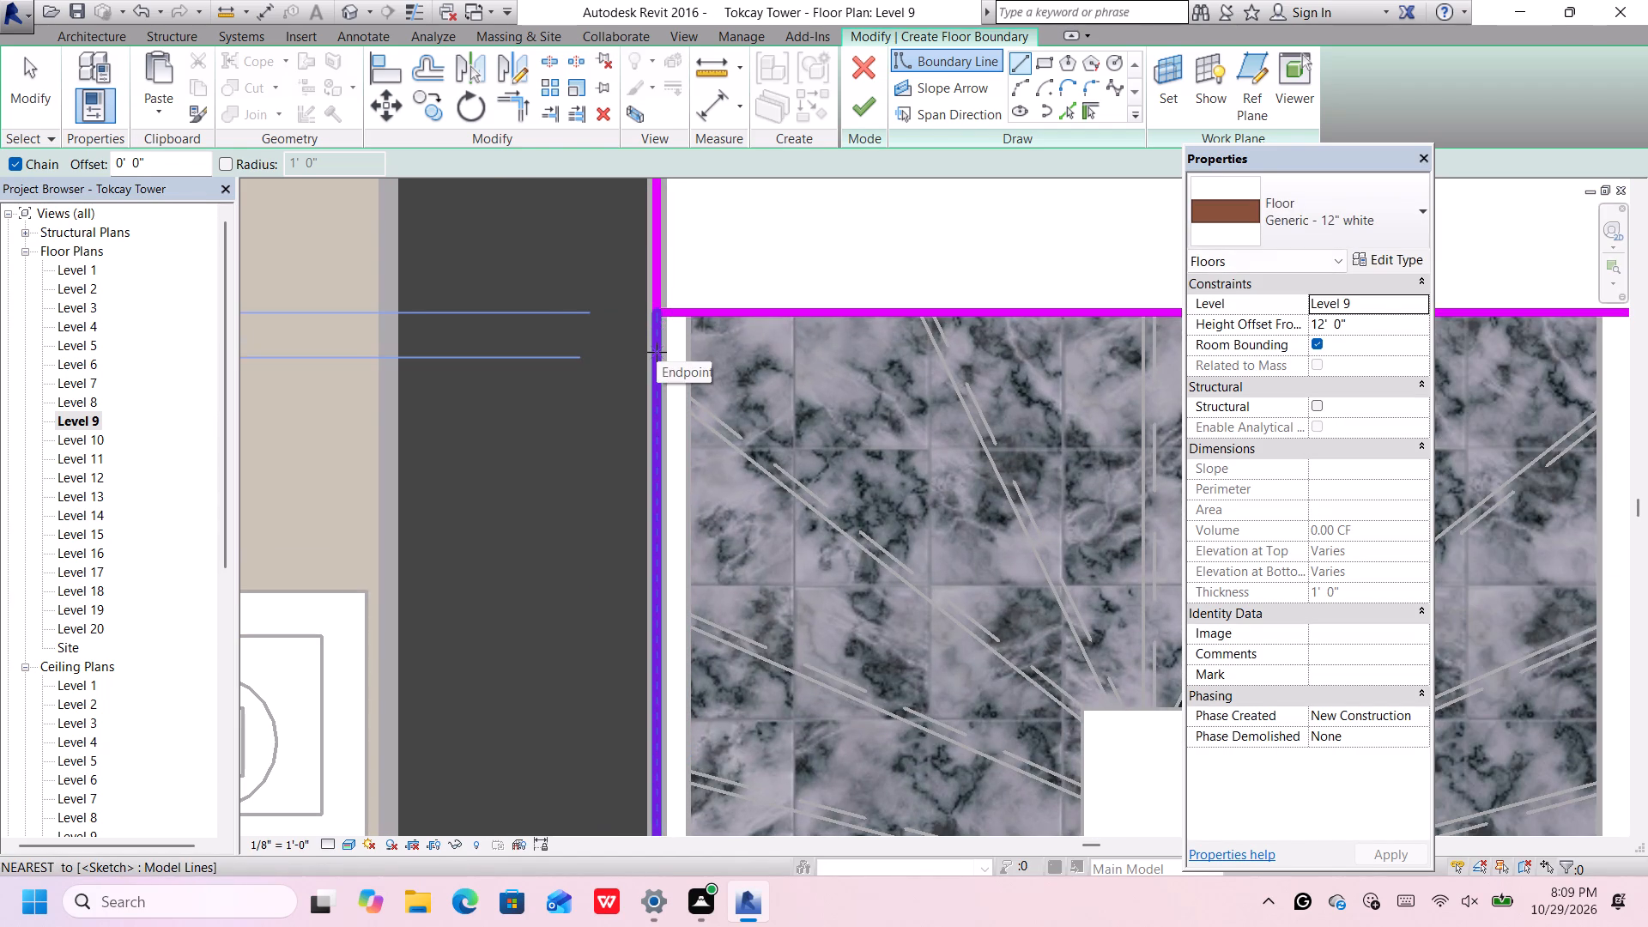
pyautogui.press('Escape')
# Trace the stair opening with boundary lines down its left edge, about 6'-9 1/2" along its bottom edge, and up its right edge.
pyautogui.click(687, 314)
pyautogui.scroll(-6, 687, 314)
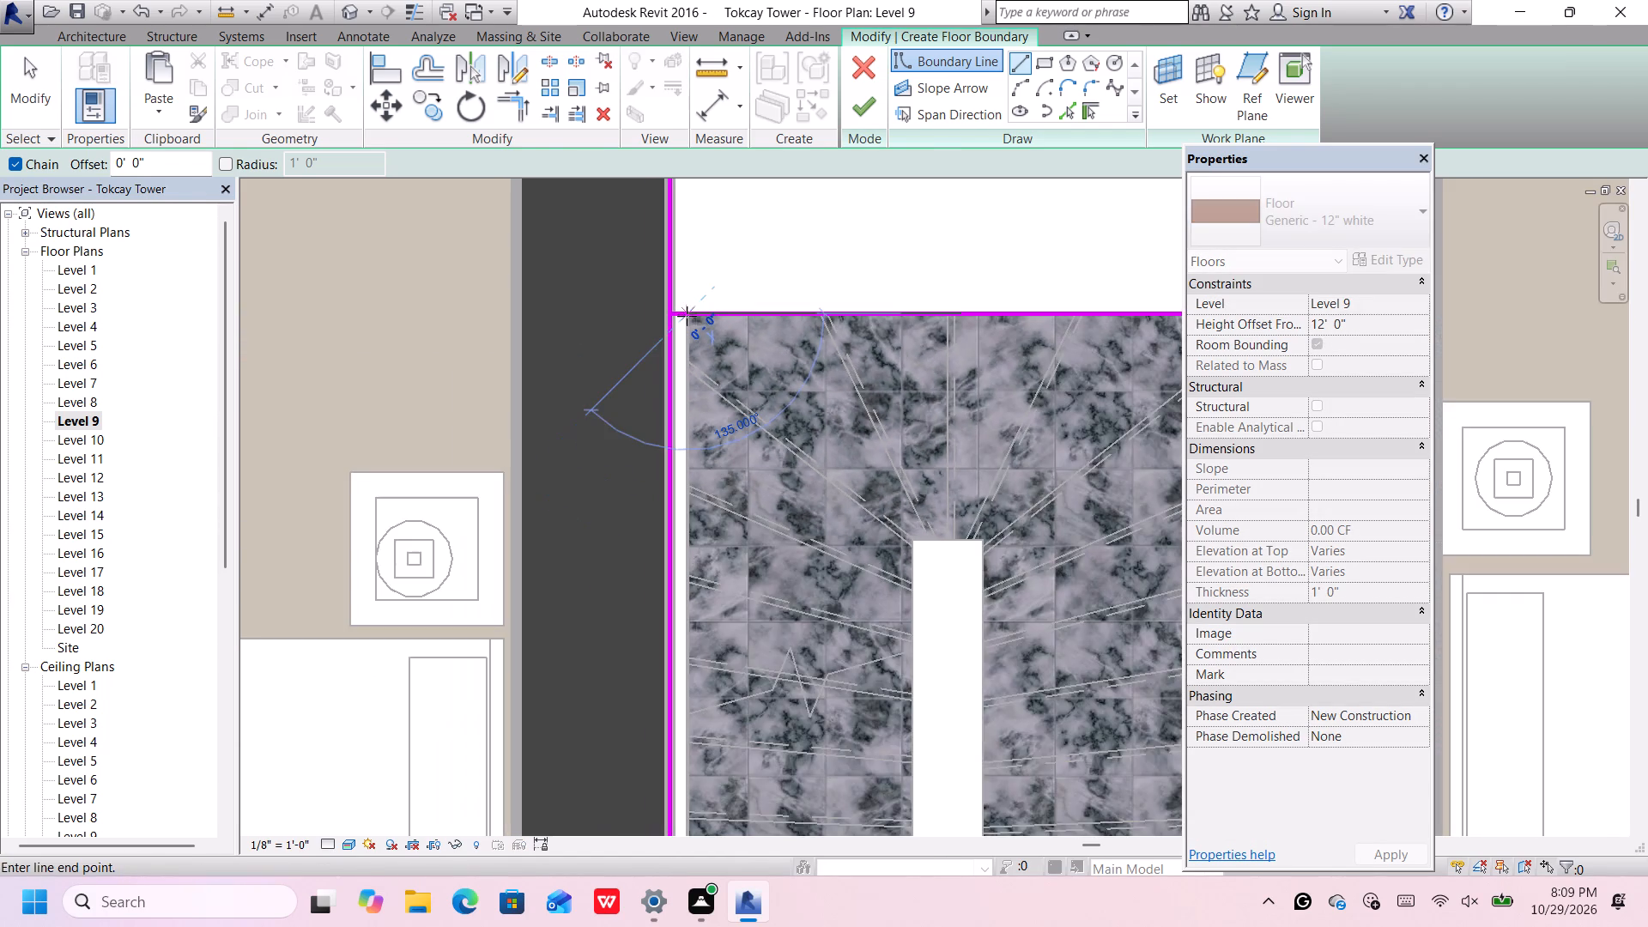
pyautogui.scroll(-7, 687, 316)
pyautogui.scroll(11, 678, 524)
pyautogui.click(696, 517)
pyautogui.scroll(-6, 696, 517)
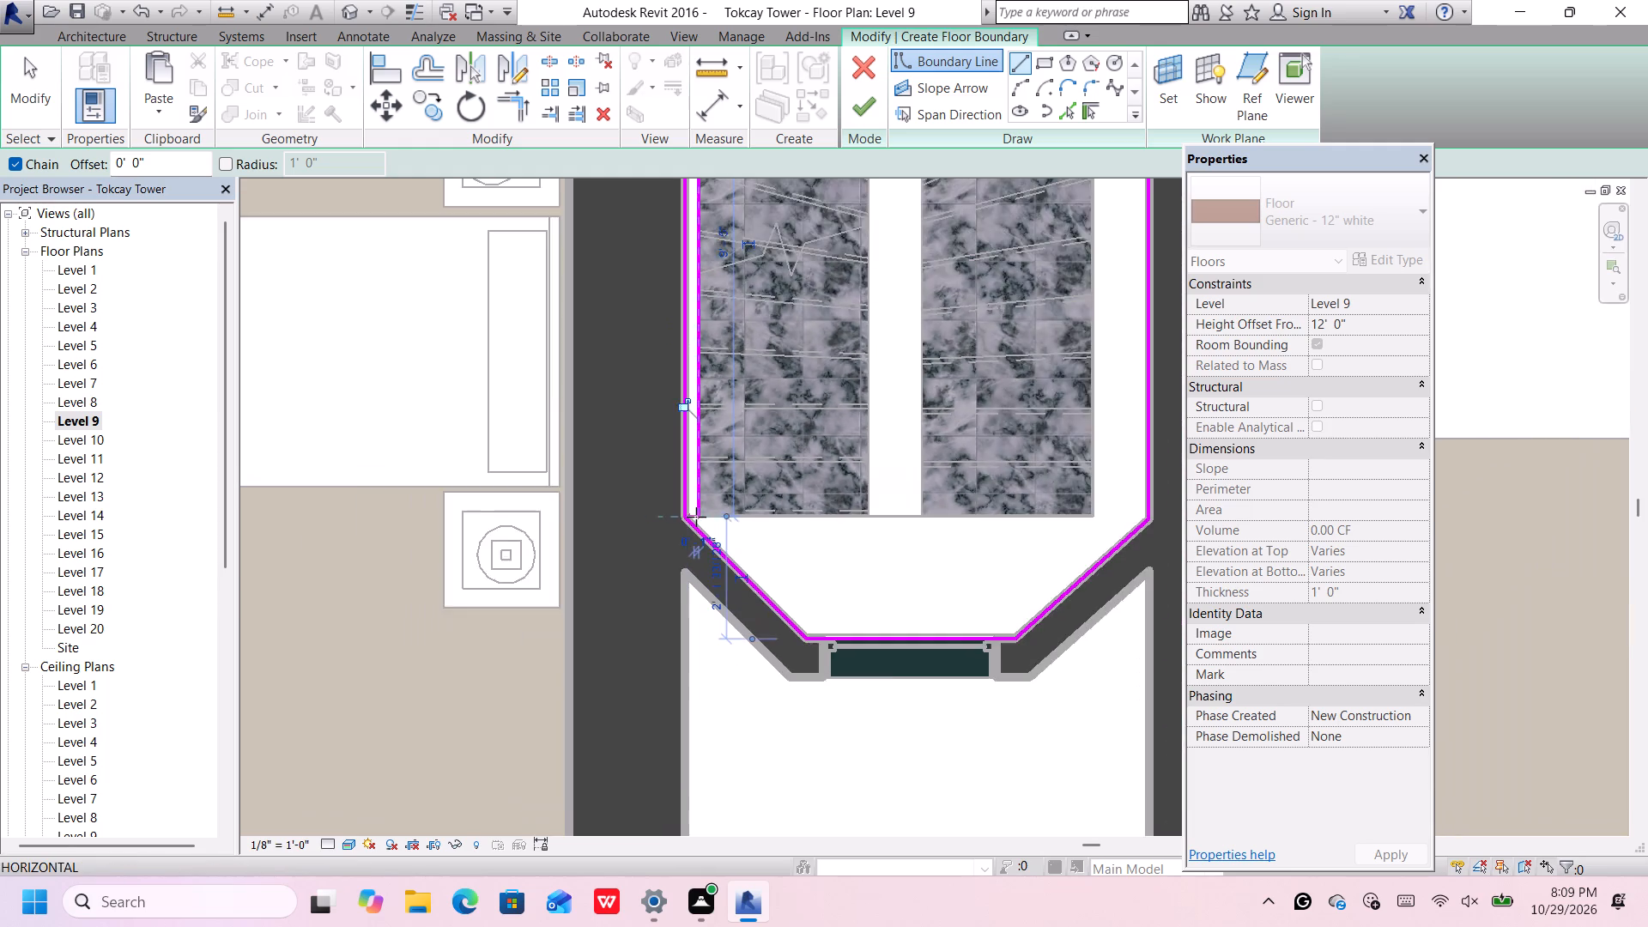
pyautogui.scroll(-4, 696, 516)
pyautogui.scroll(5, 872, 511)
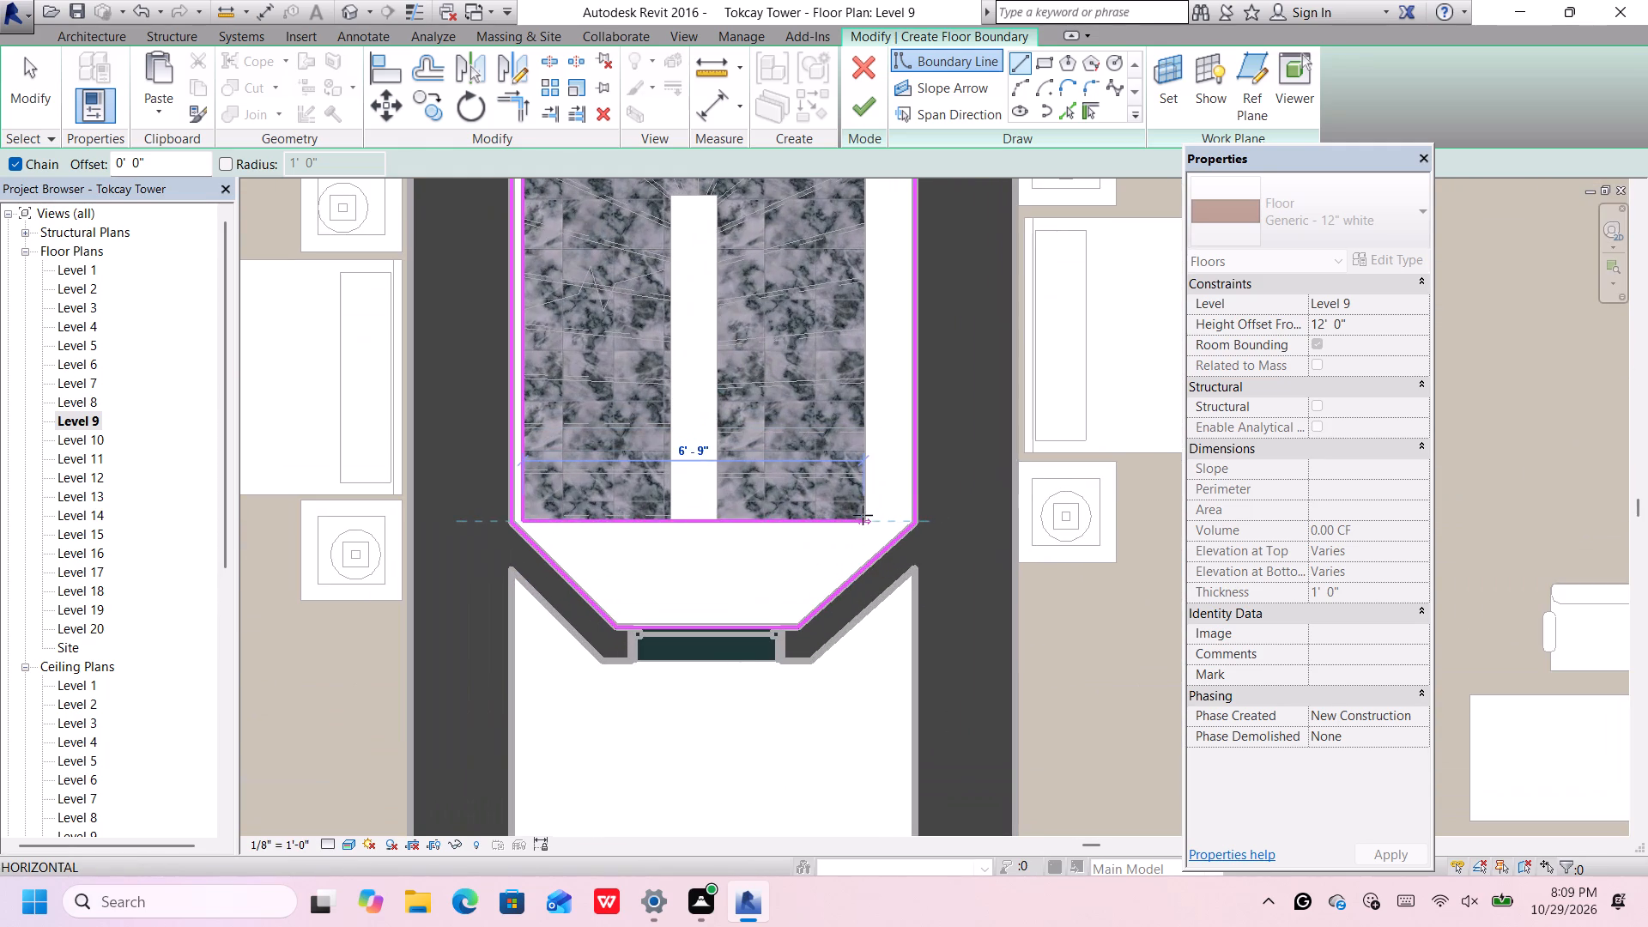
pyautogui.scroll(7, 864, 519)
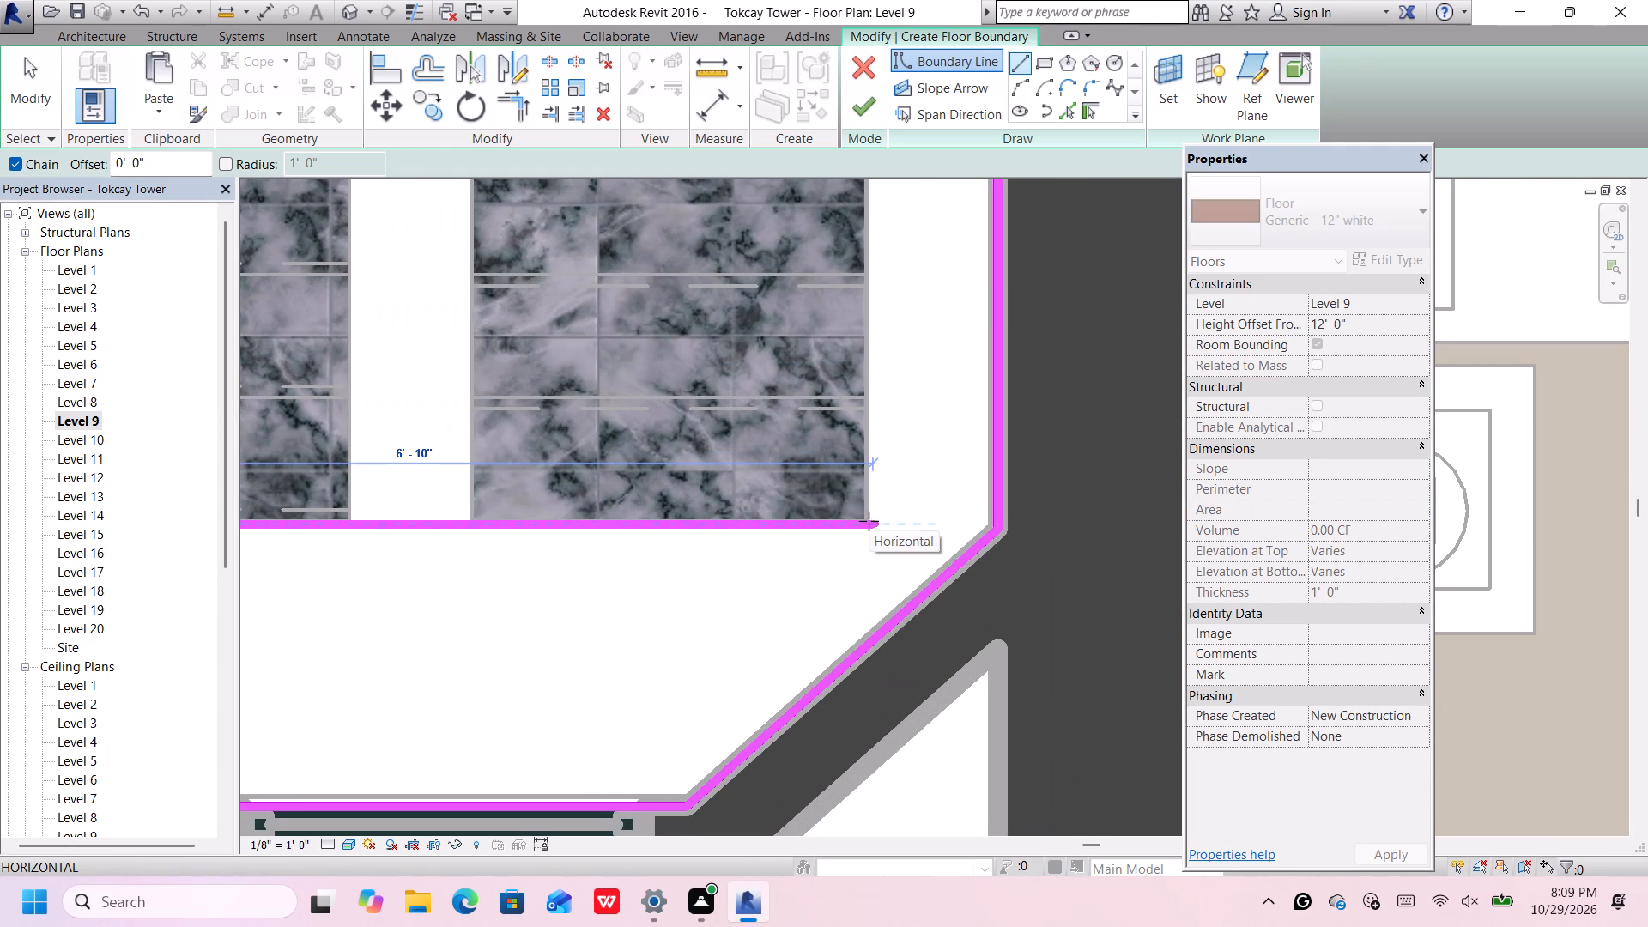
pyautogui.scroll(7, 869, 521)
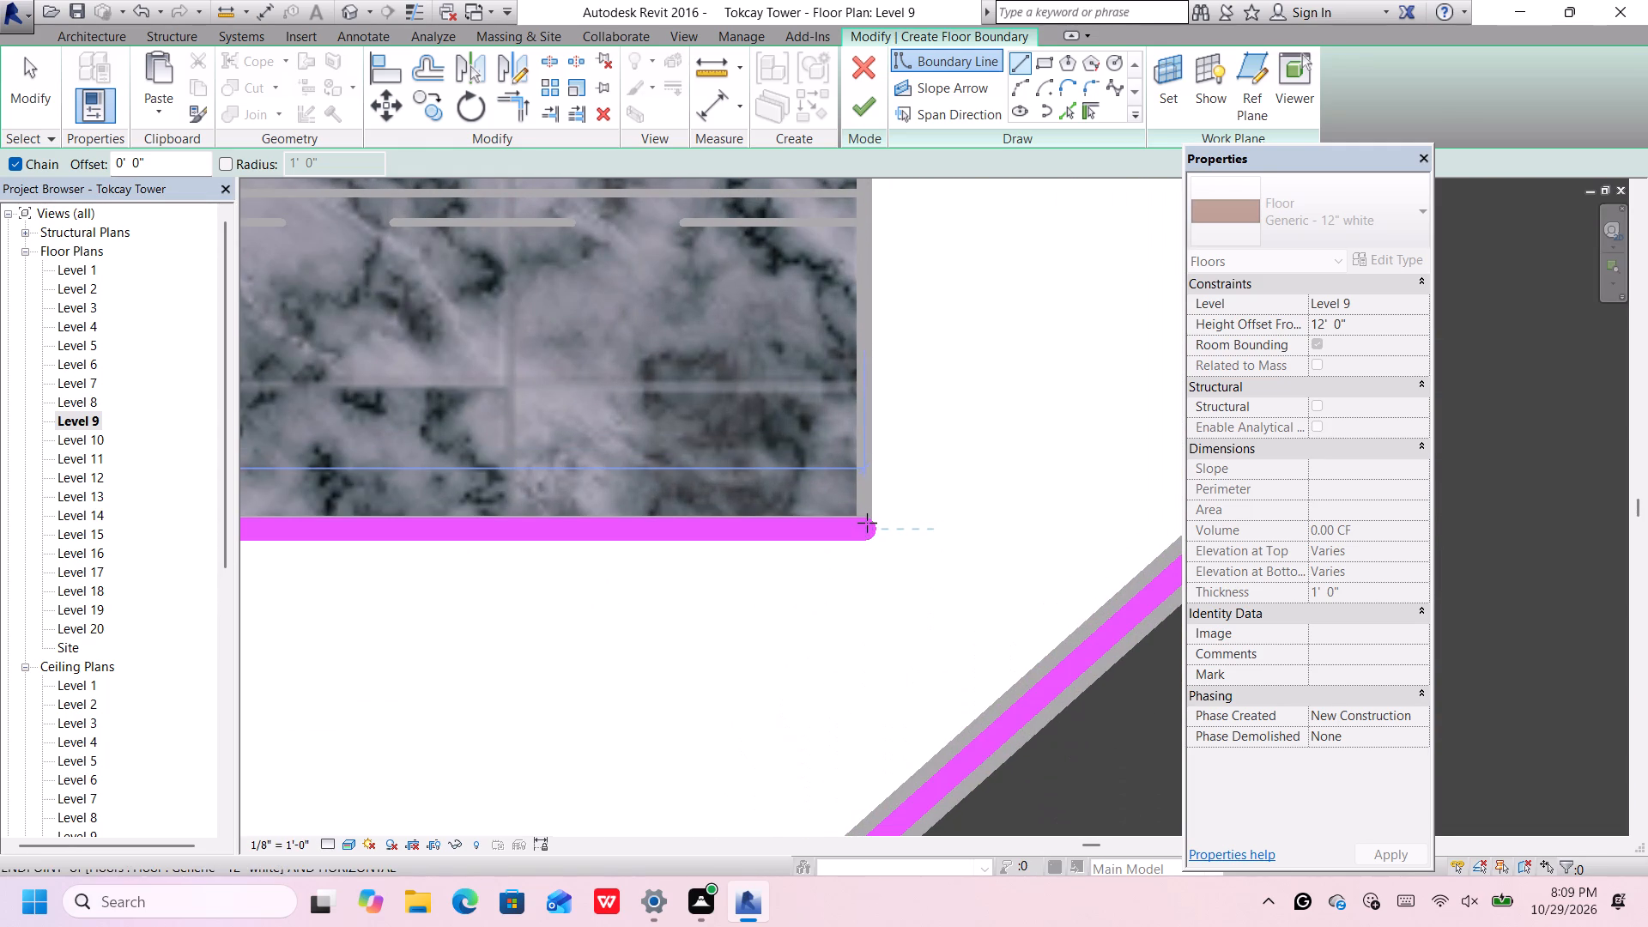
pyautogui.click(865, 523)
pyautogui.scroll(-17, 865, 523)
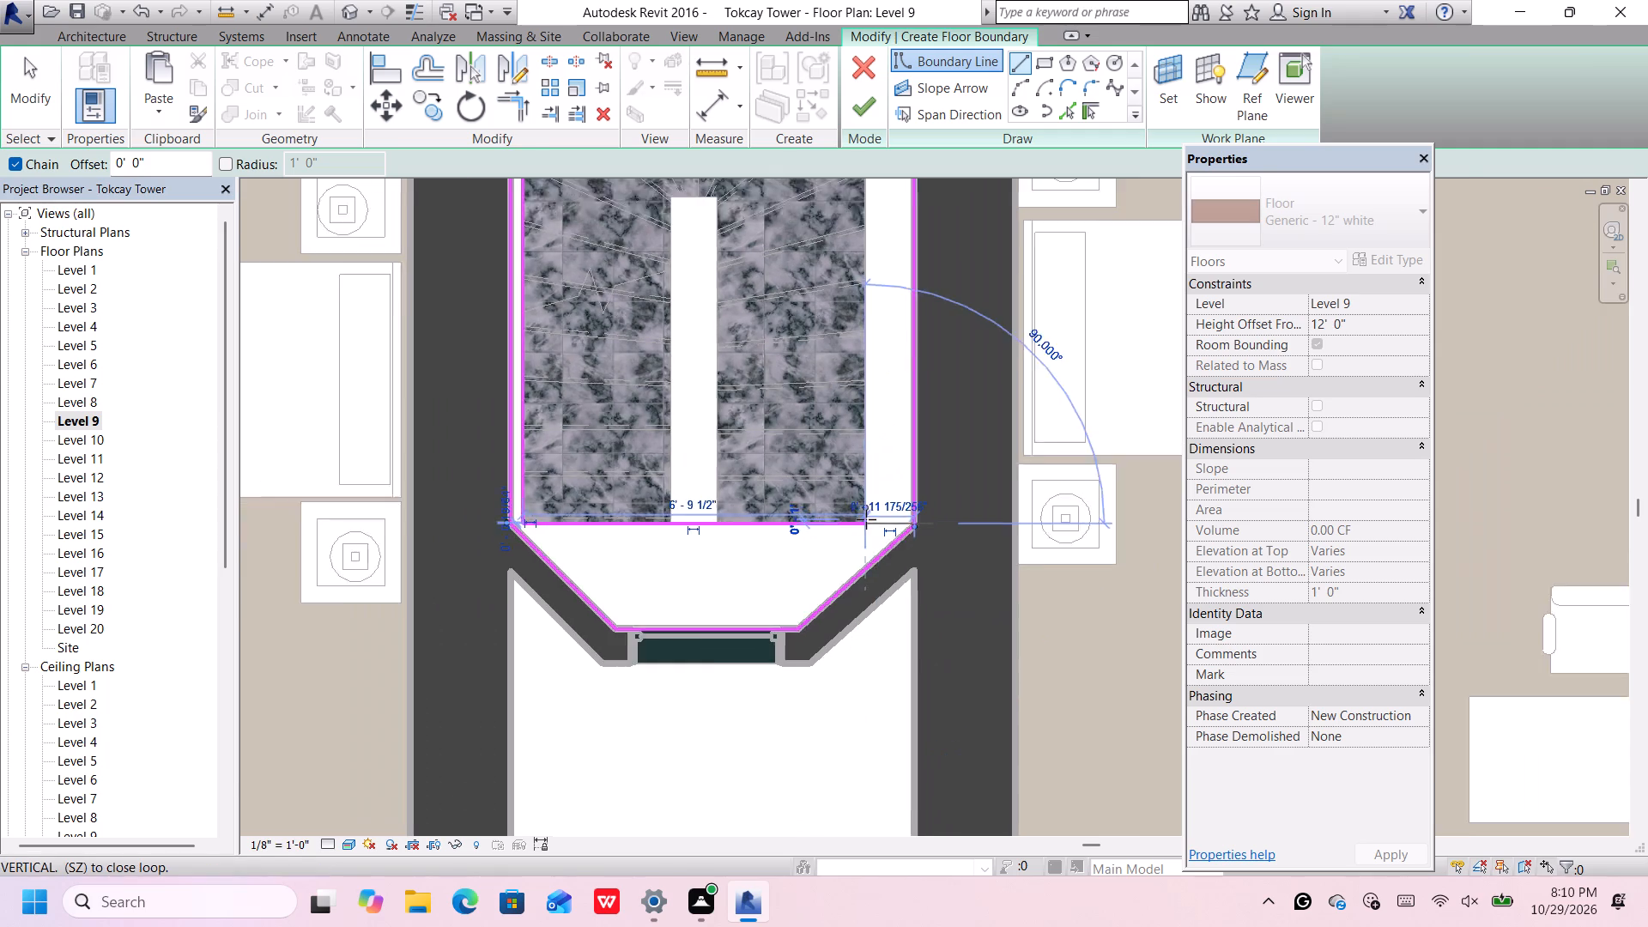
pyautogui.click(866, 207)
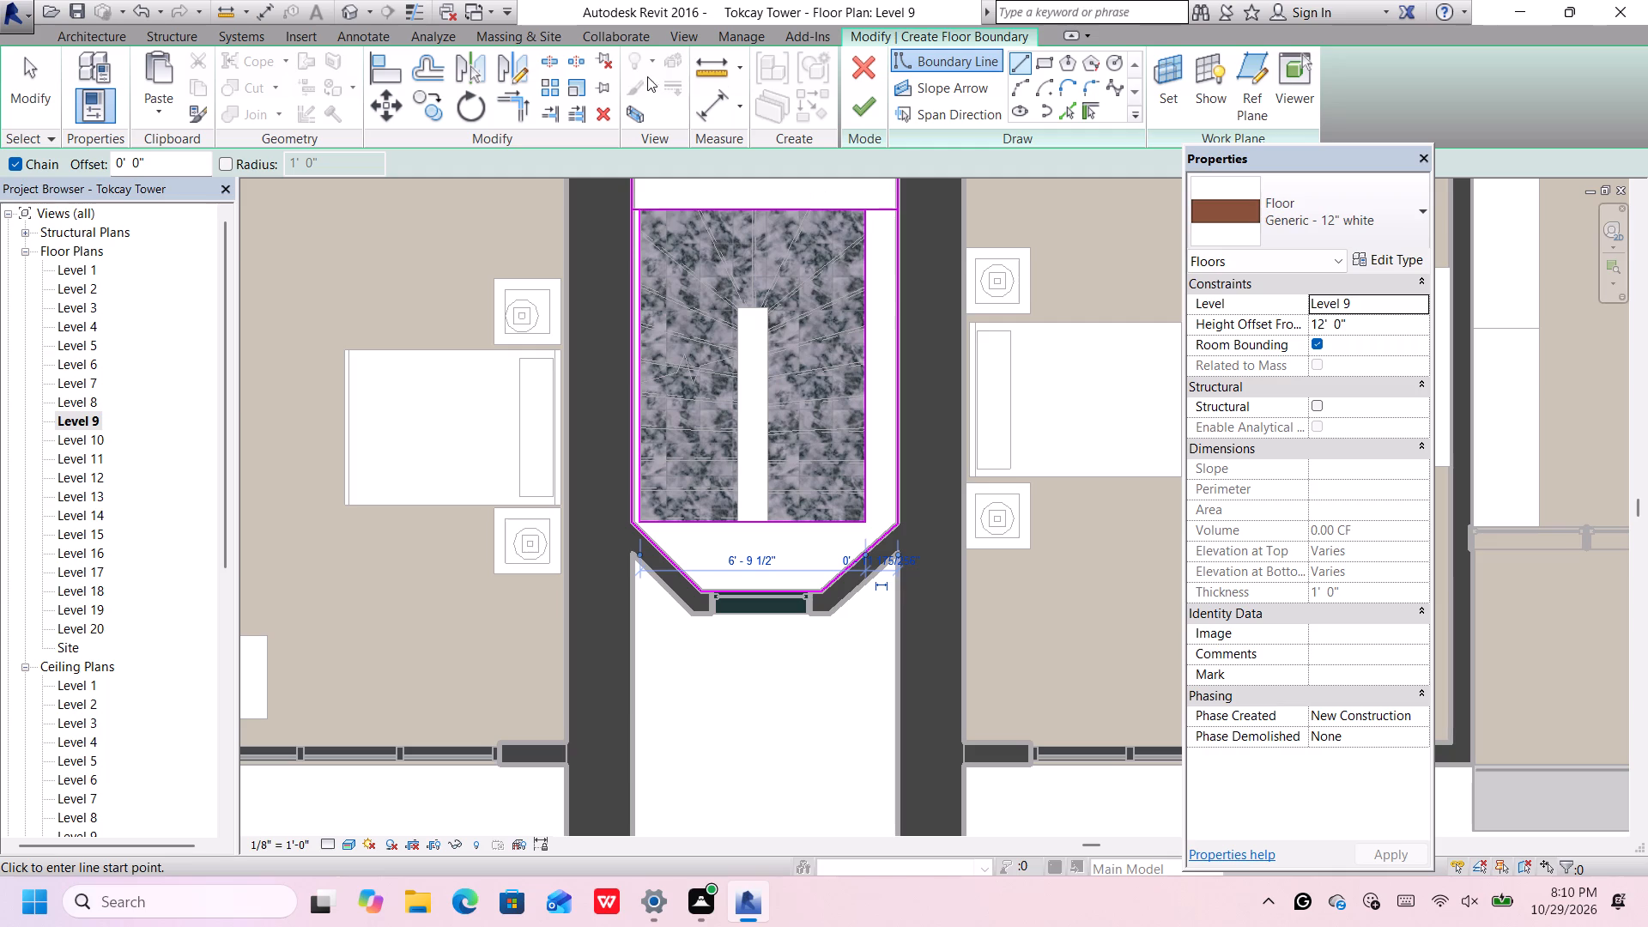
# Split the corridor rectangle's lower boundary line at the stair's upper left and upper right corners.
pyautogui.scroll(-3, 620, 68)
pyautogui.moveTo(685, 205); pyautogui.dragTo(686, 387, button='middle')
pyautogui.scroll(3, 690, 216)
pyautogui.scroll(2, 633, 380)
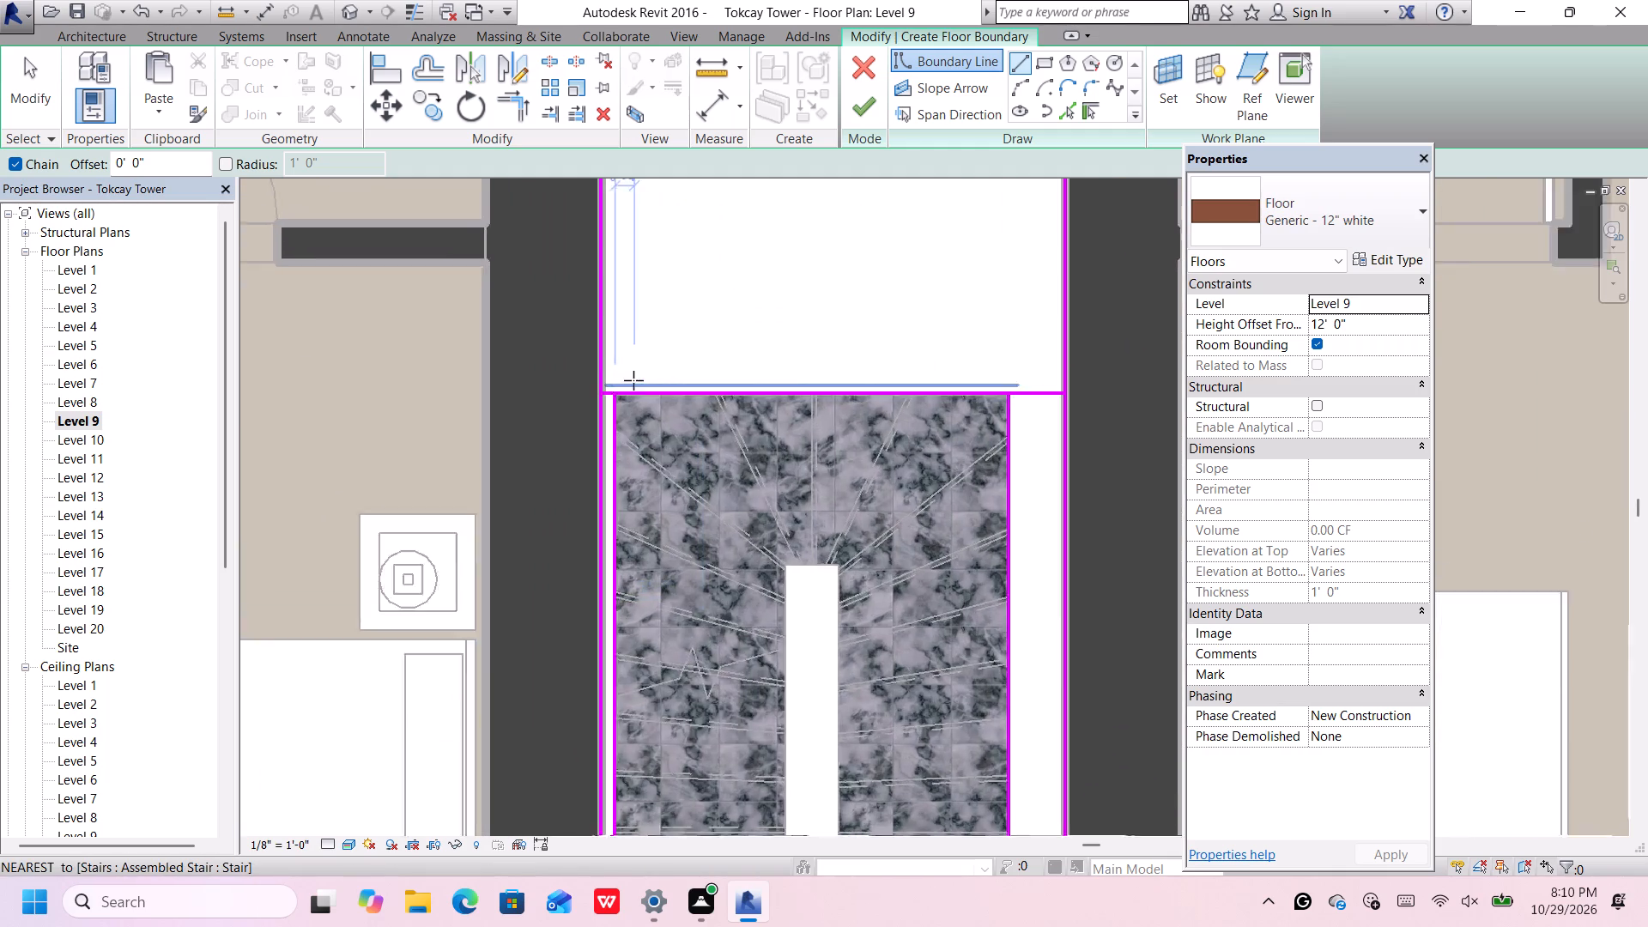
pyautogui.scroll(5, 633, 380)
pyautogui.click(544, 64)
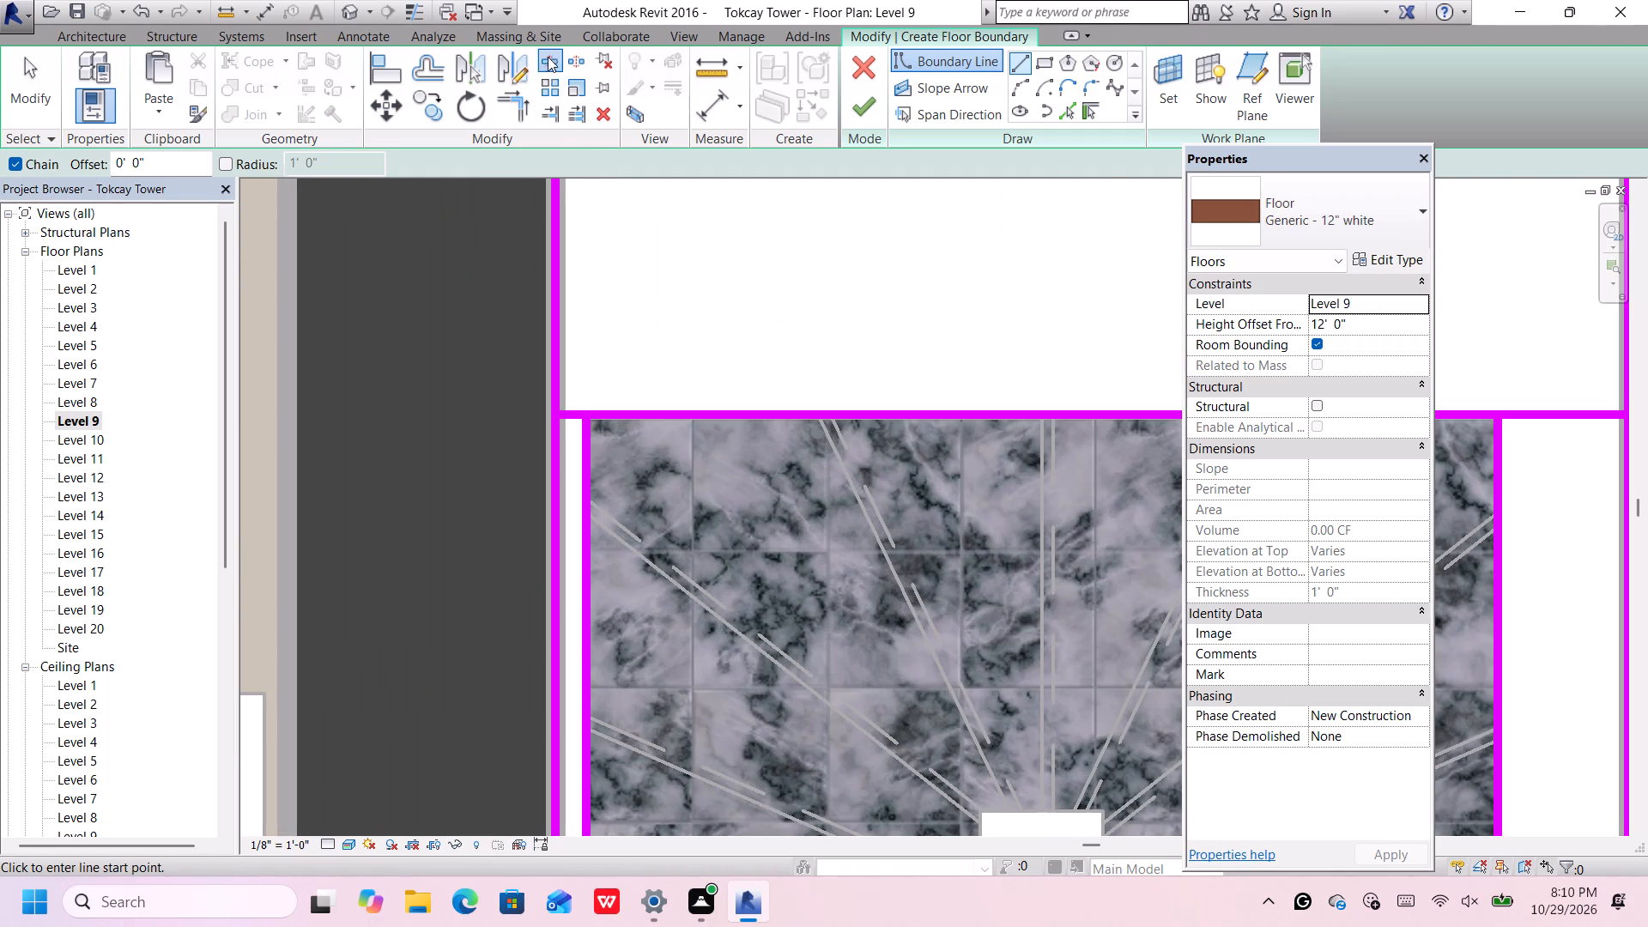
pyautogui.scroll(5, 612, 409)
pyautogui.click(573, 420)
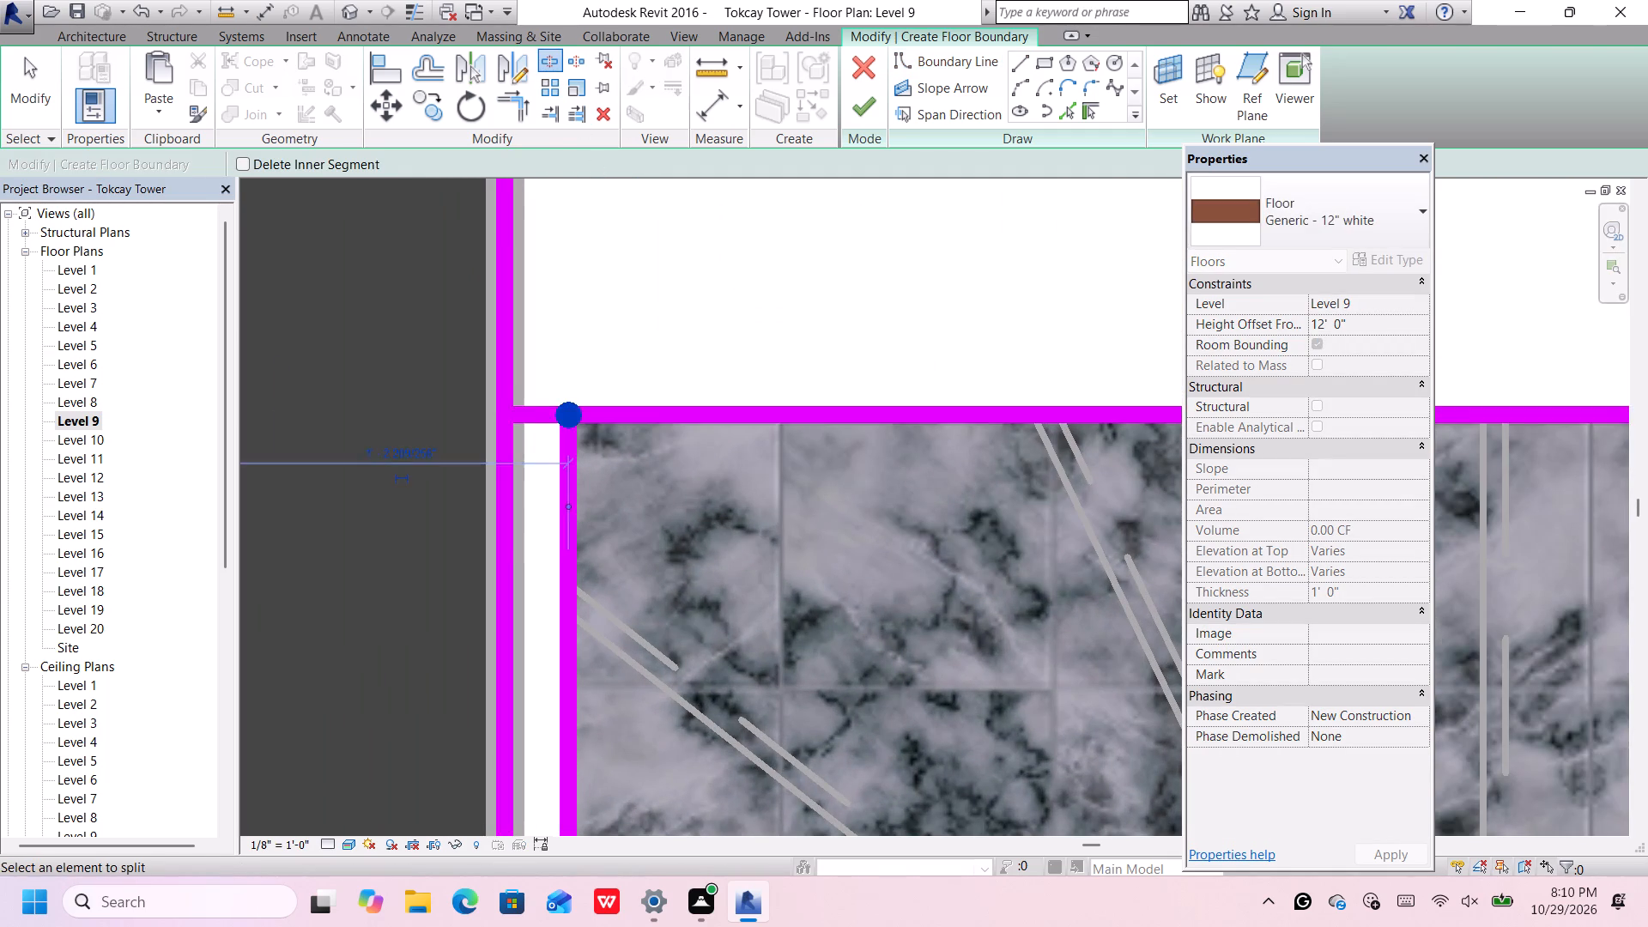
pyautogui.scroll(-12, 573, 420)
pyautogui.scroll(4, 927, 420)
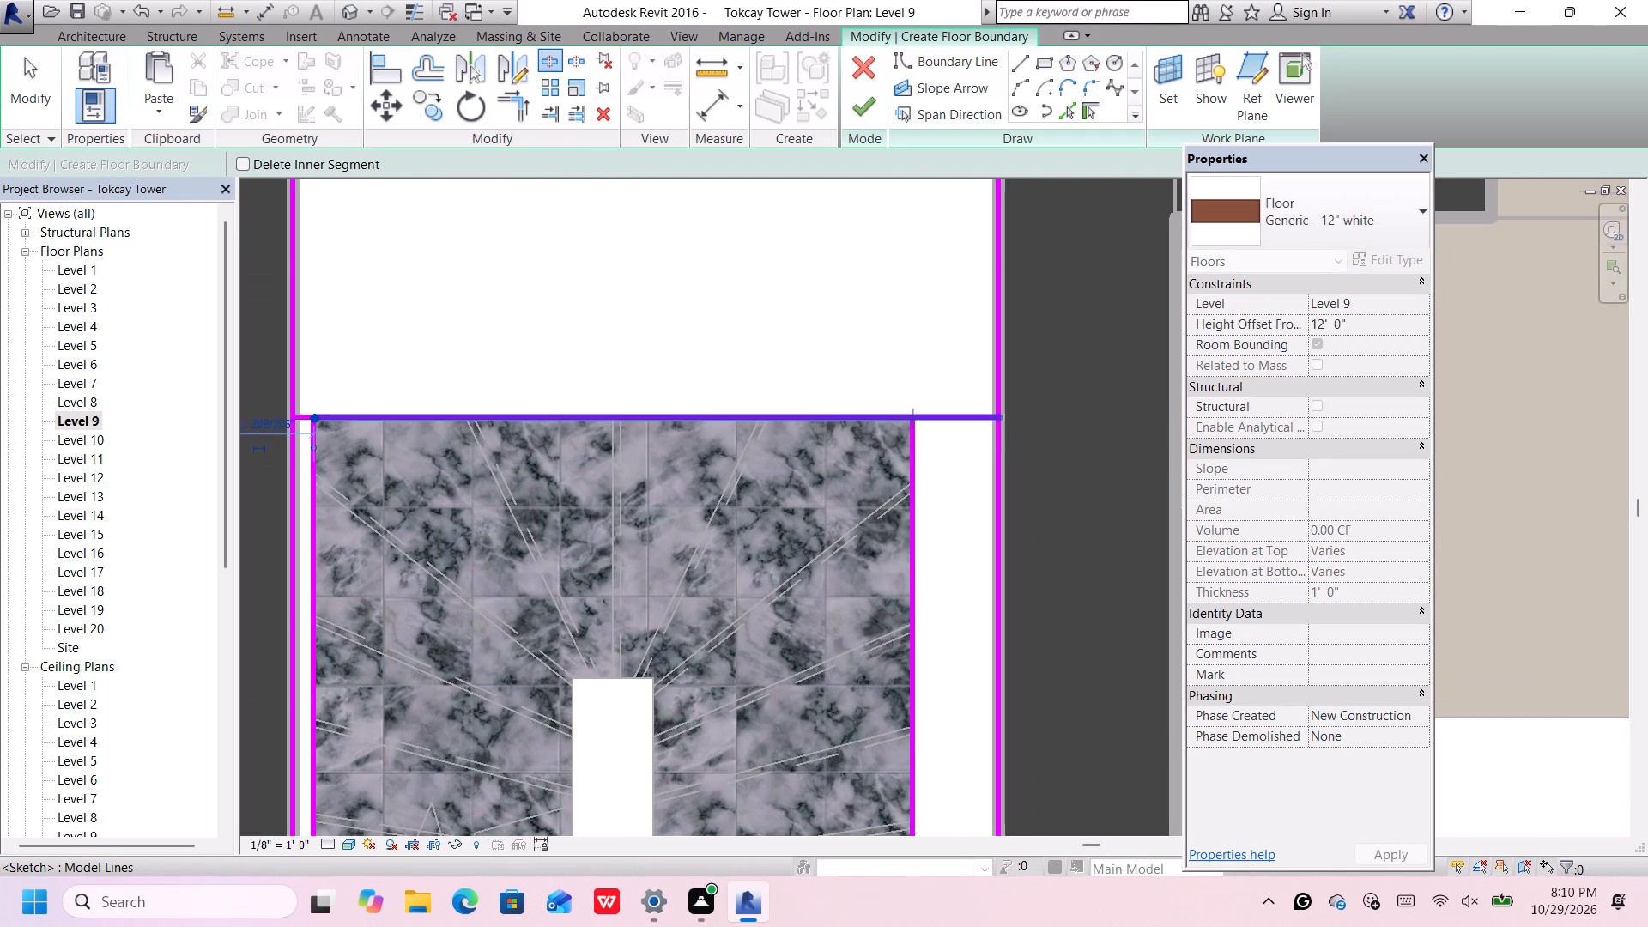
pyautogui.click(910, 422)
pyautogui.scroll(3, 918, 371)
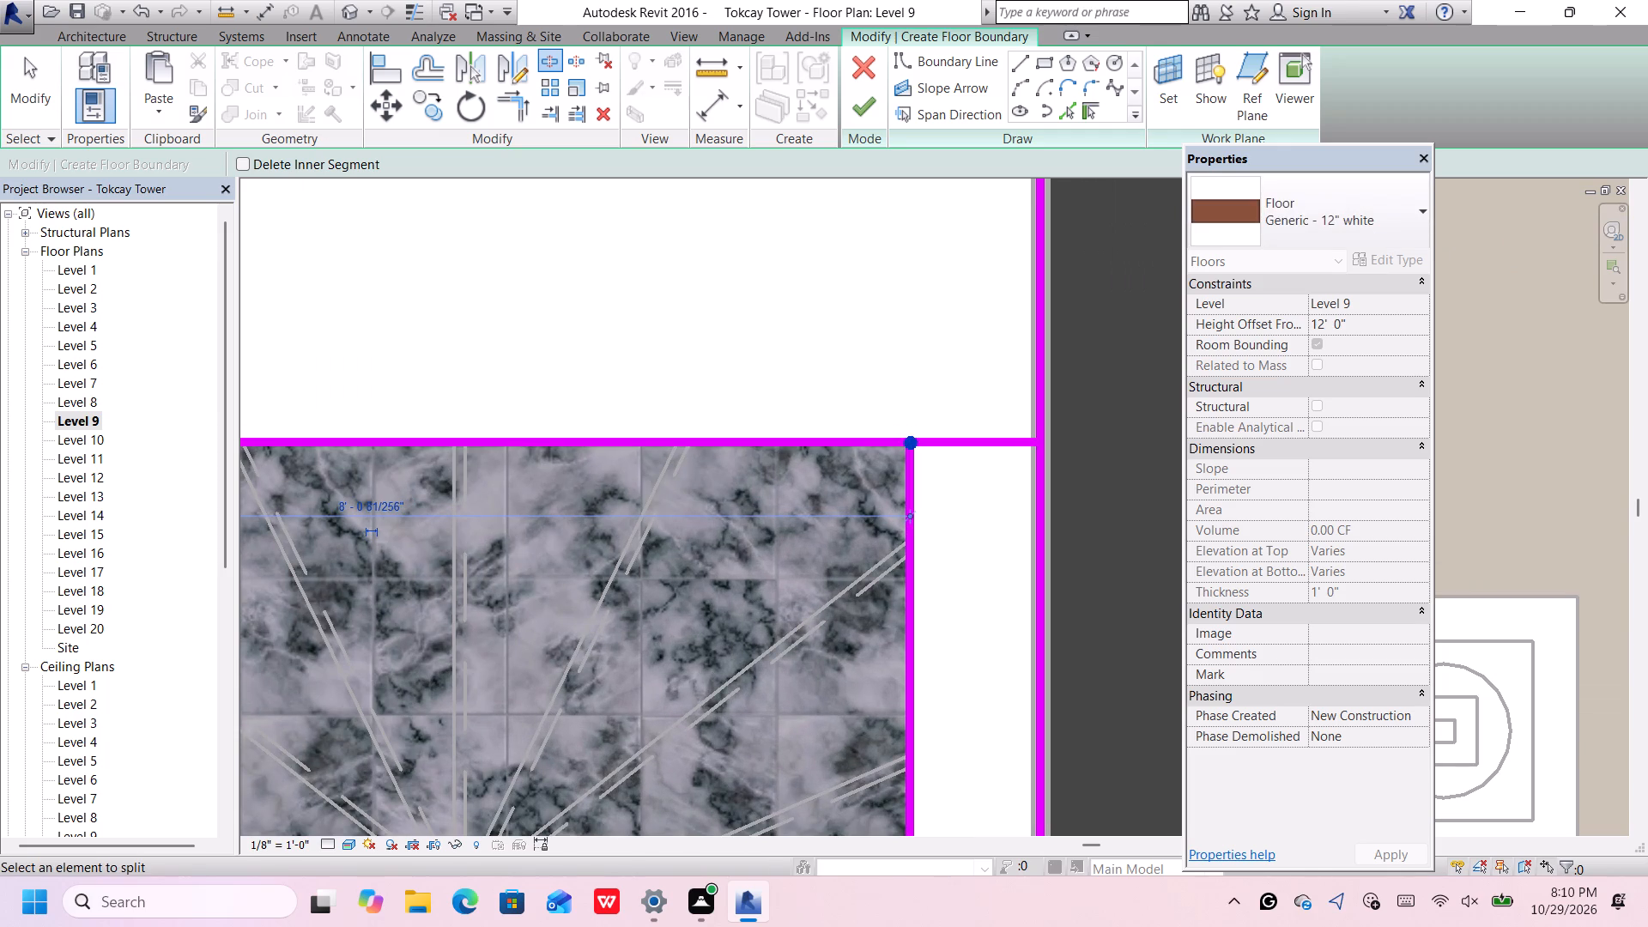
pyautogui.press('Escape')
pyautogui.press('Escape')
# Delete the short boundary segments between the stair's top corners and the shaft walls on both sides.
pyautogui.click(949, 440)
pyautogui.press('Delete')
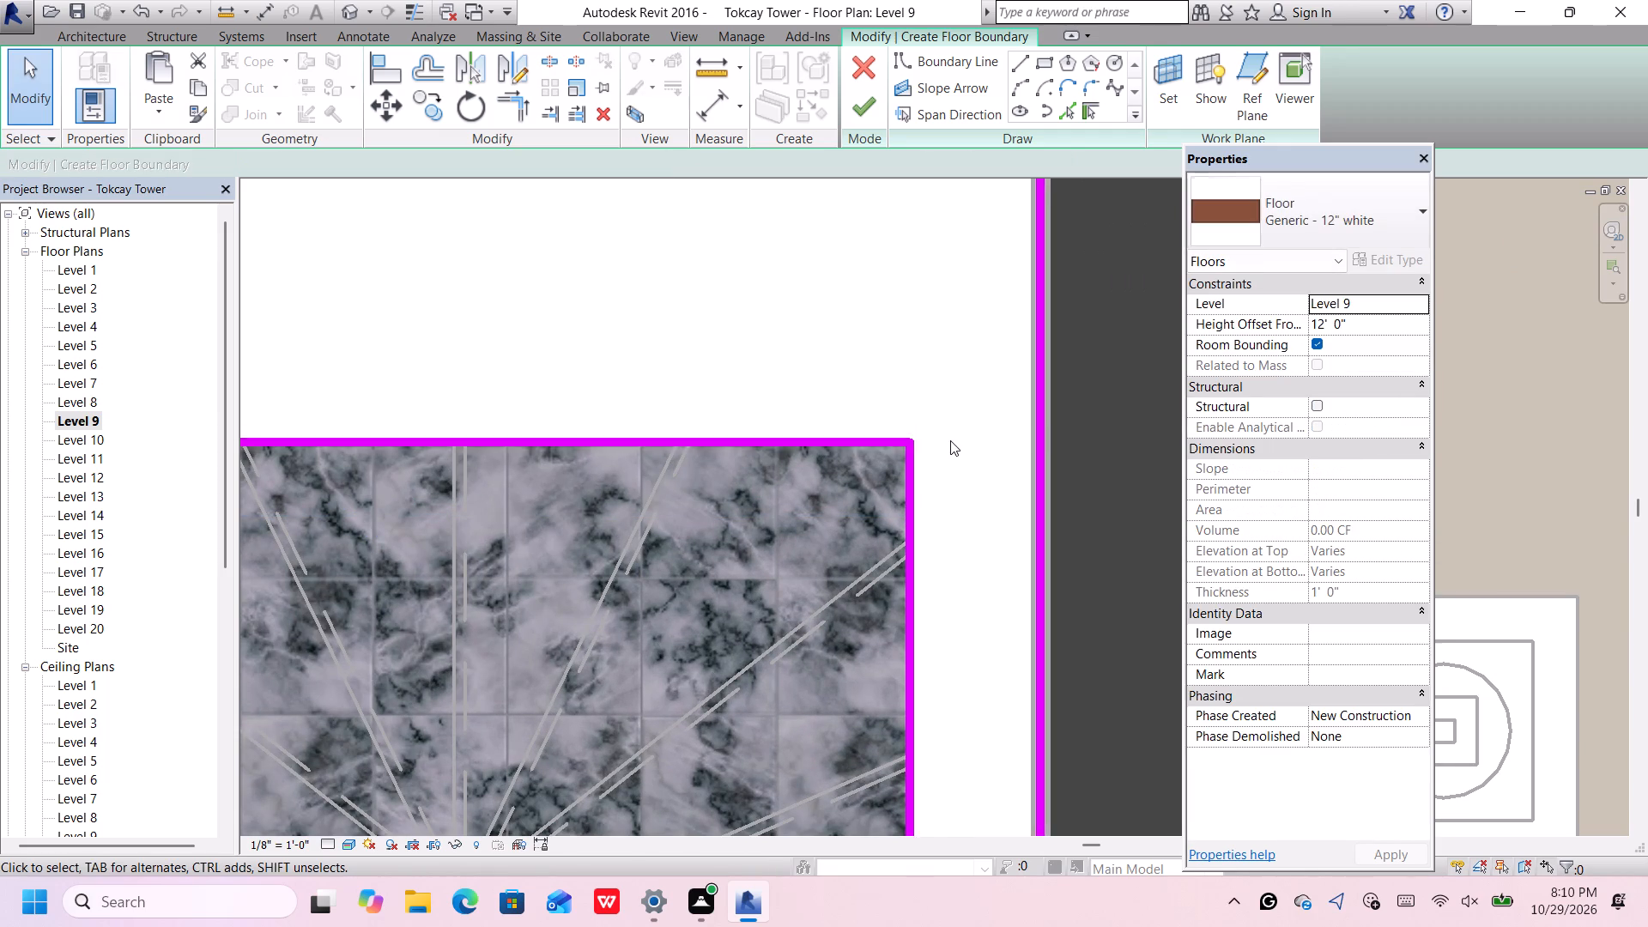
pyautogui.scroll(-6, 950, 440)
pyautogui.scroll(4, 553, 451)
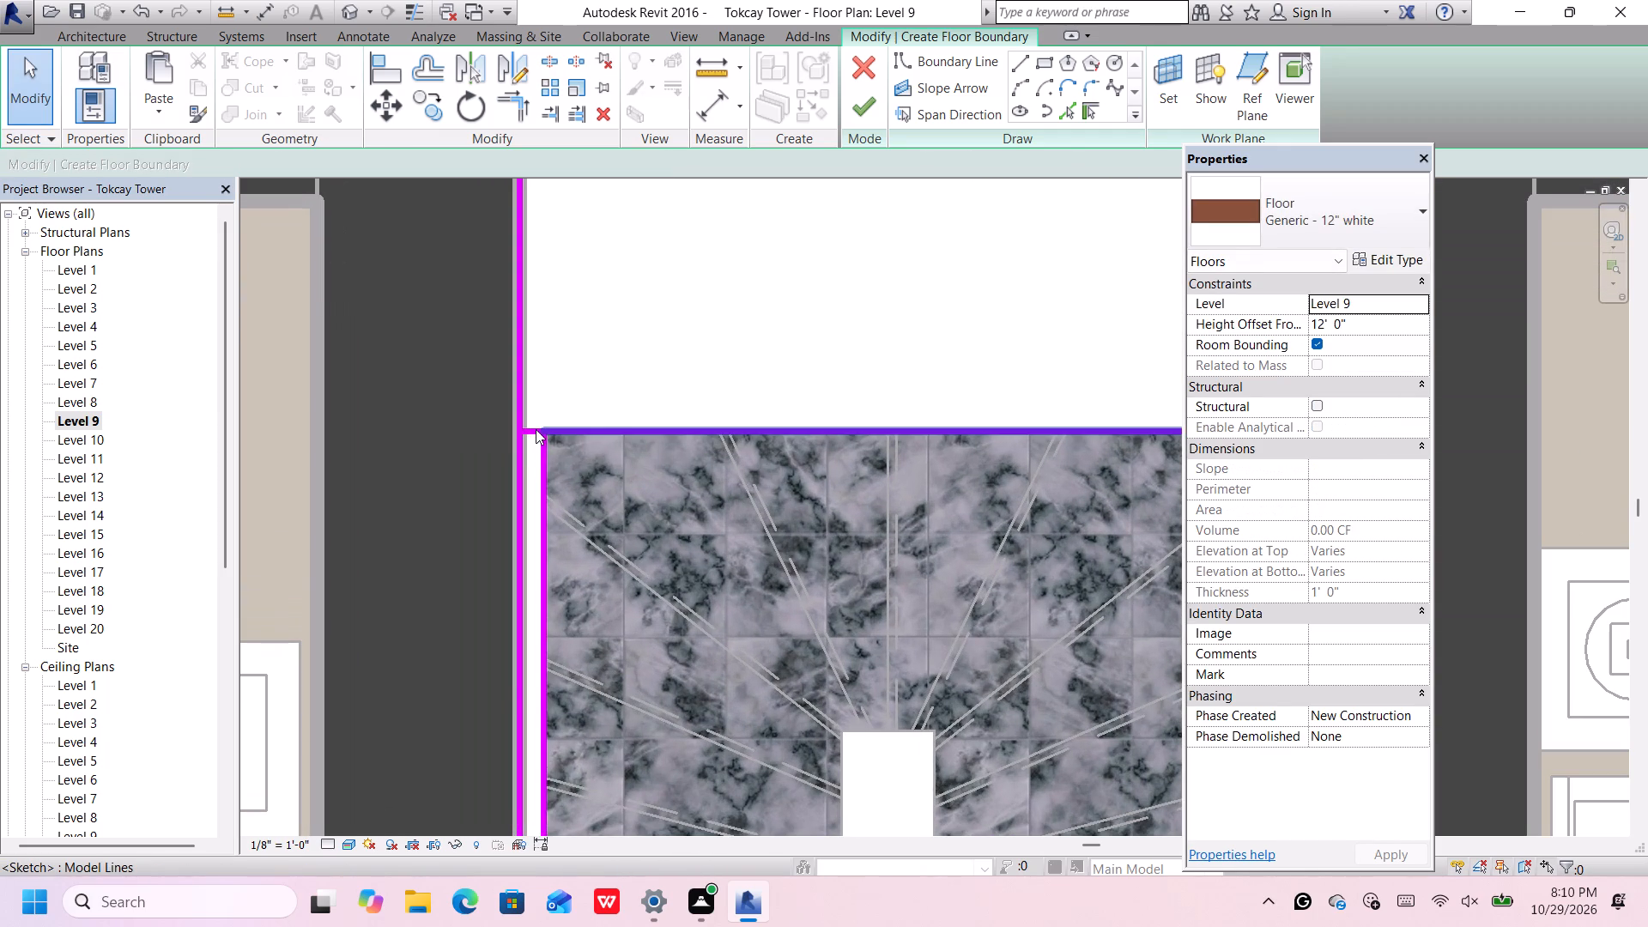
pyautogui.click(530, 429)
pyautogui.press('Delete')
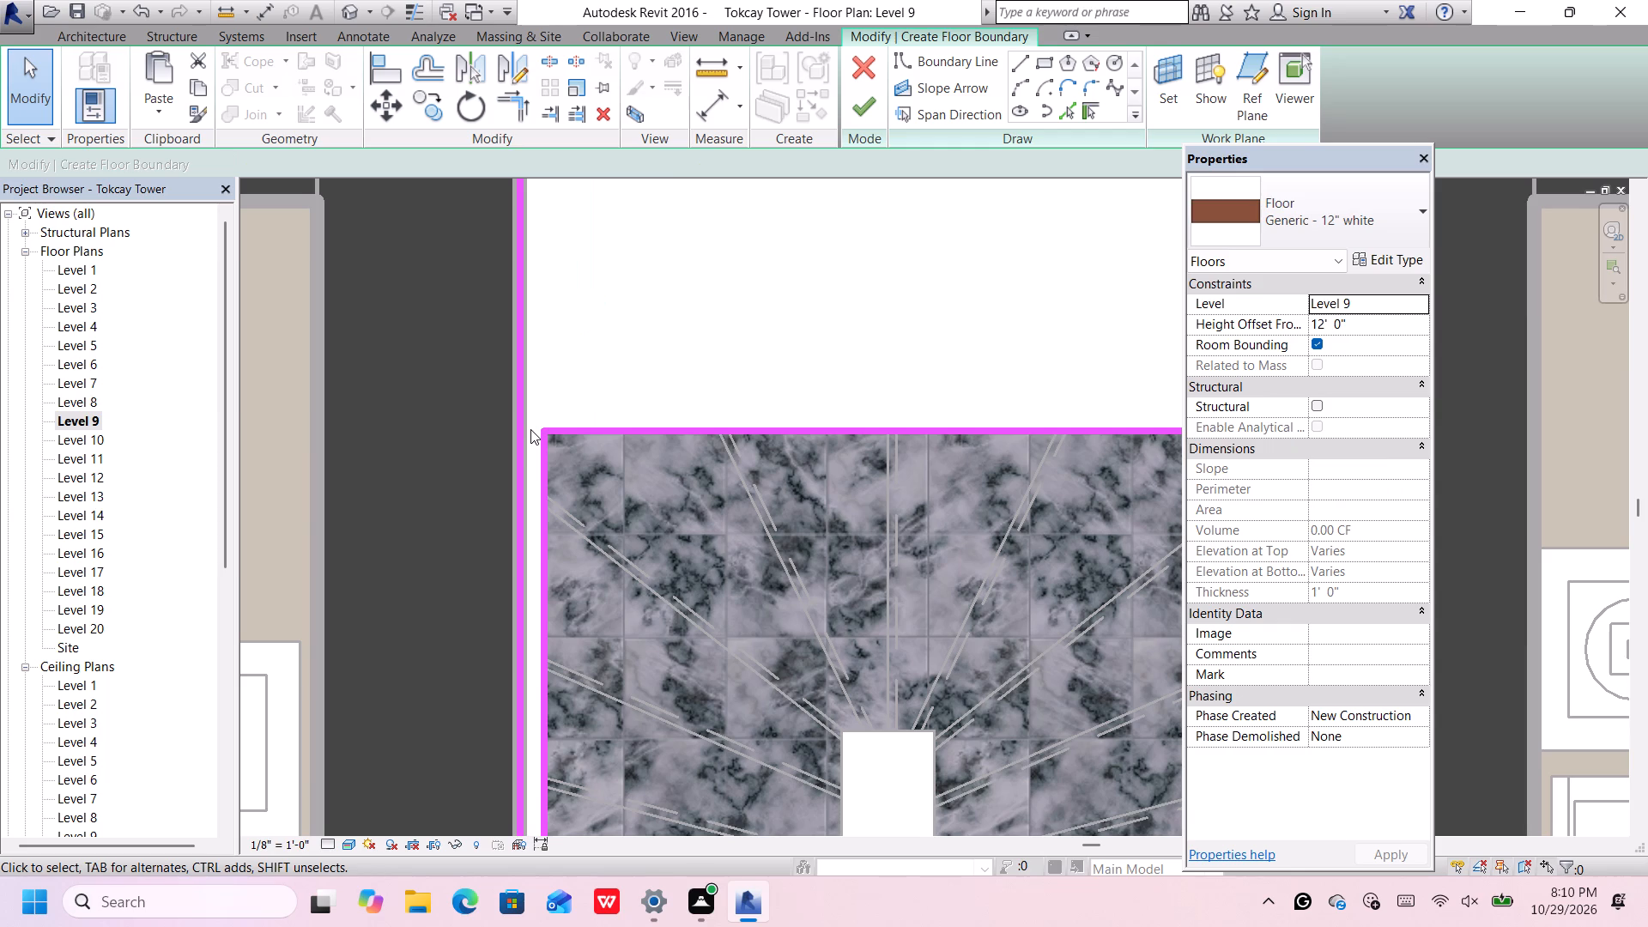
# Set the floor's level constraint to Level 8 and finish the floor sketch.
pyautogui.click(1421, 303)
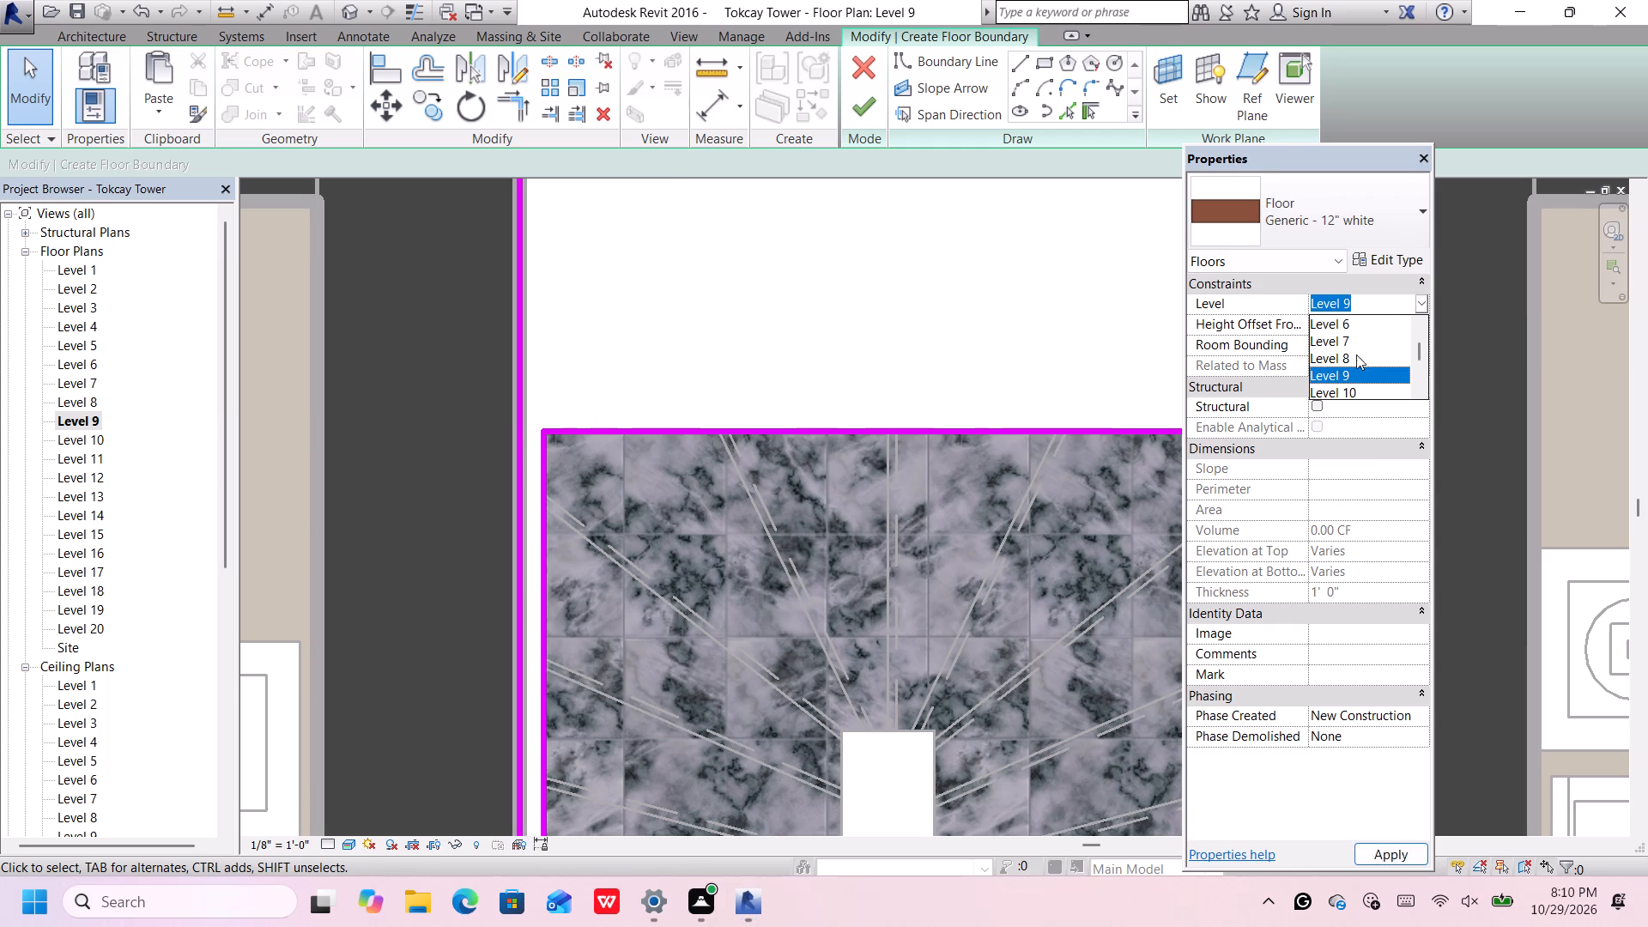
pyautogui.click(1352, 358)
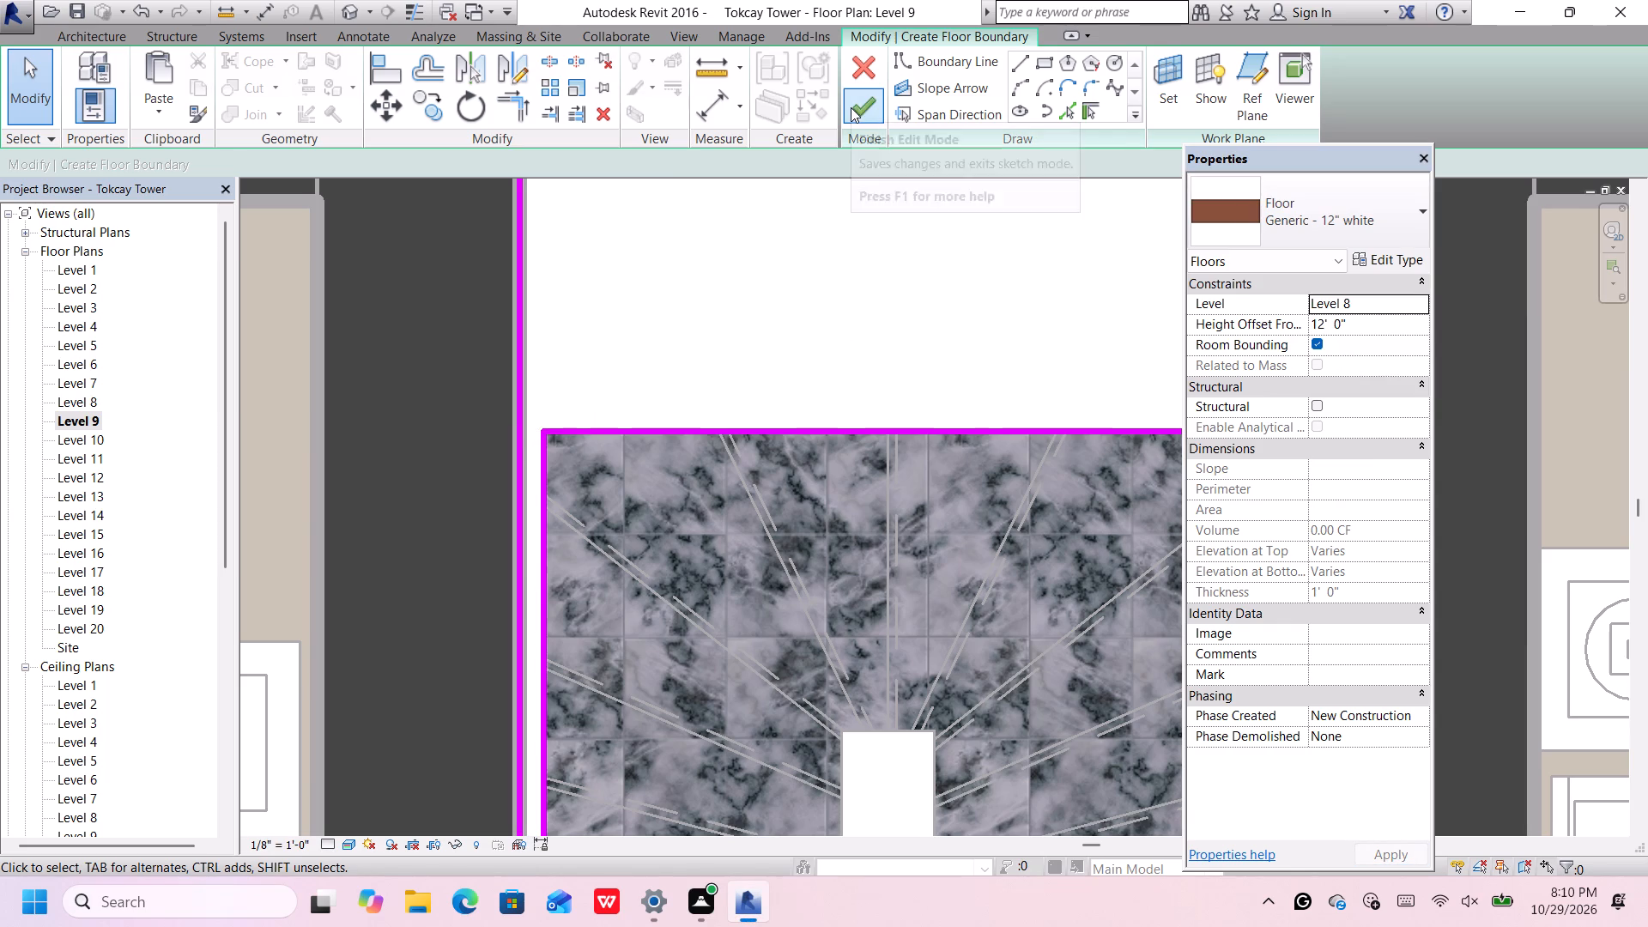
pyautogui.click(851, 107)
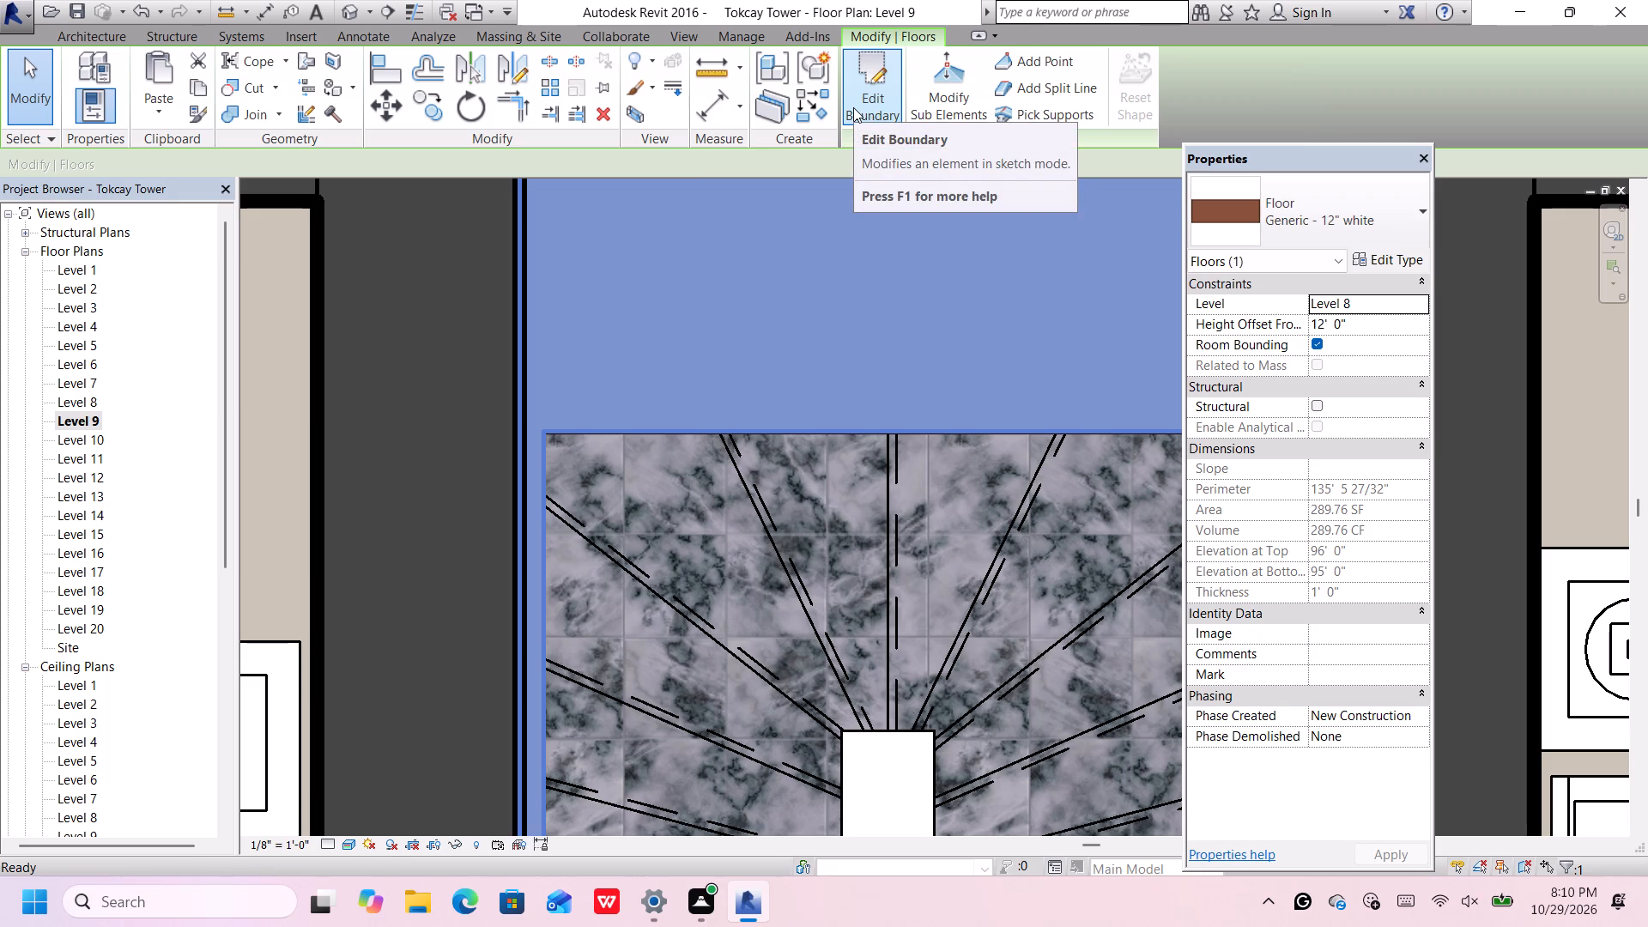
pyautogui.scroll(-5, 857, 109)
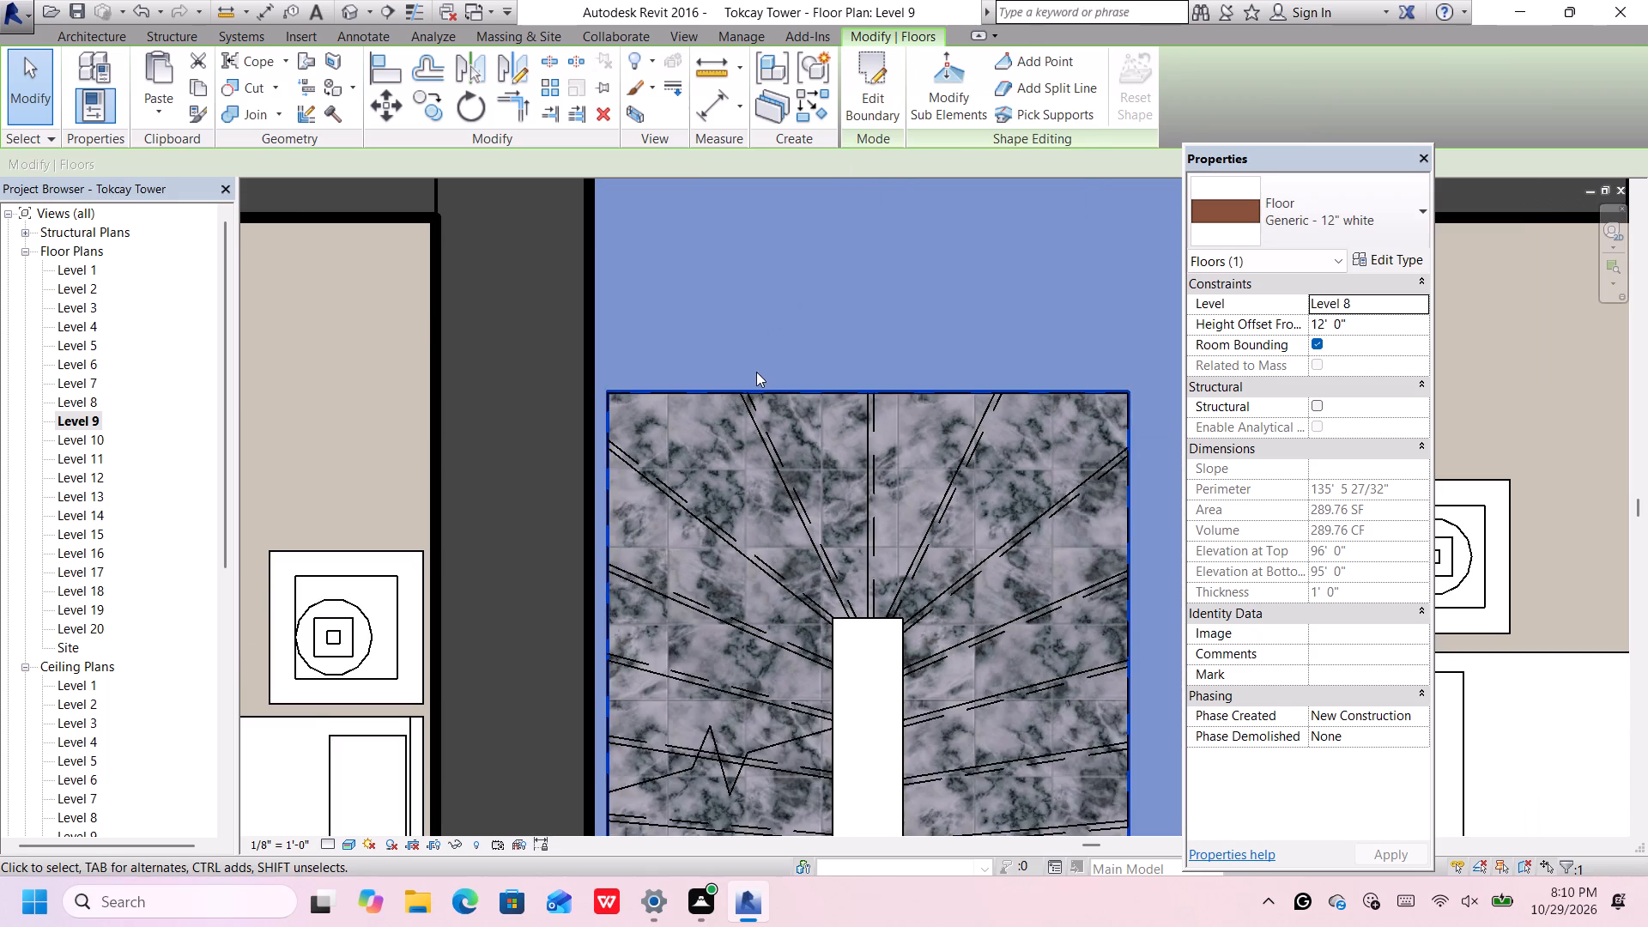
pyautogui.scroll(-10, 756, 372)
pyautogui.click(791, 694)
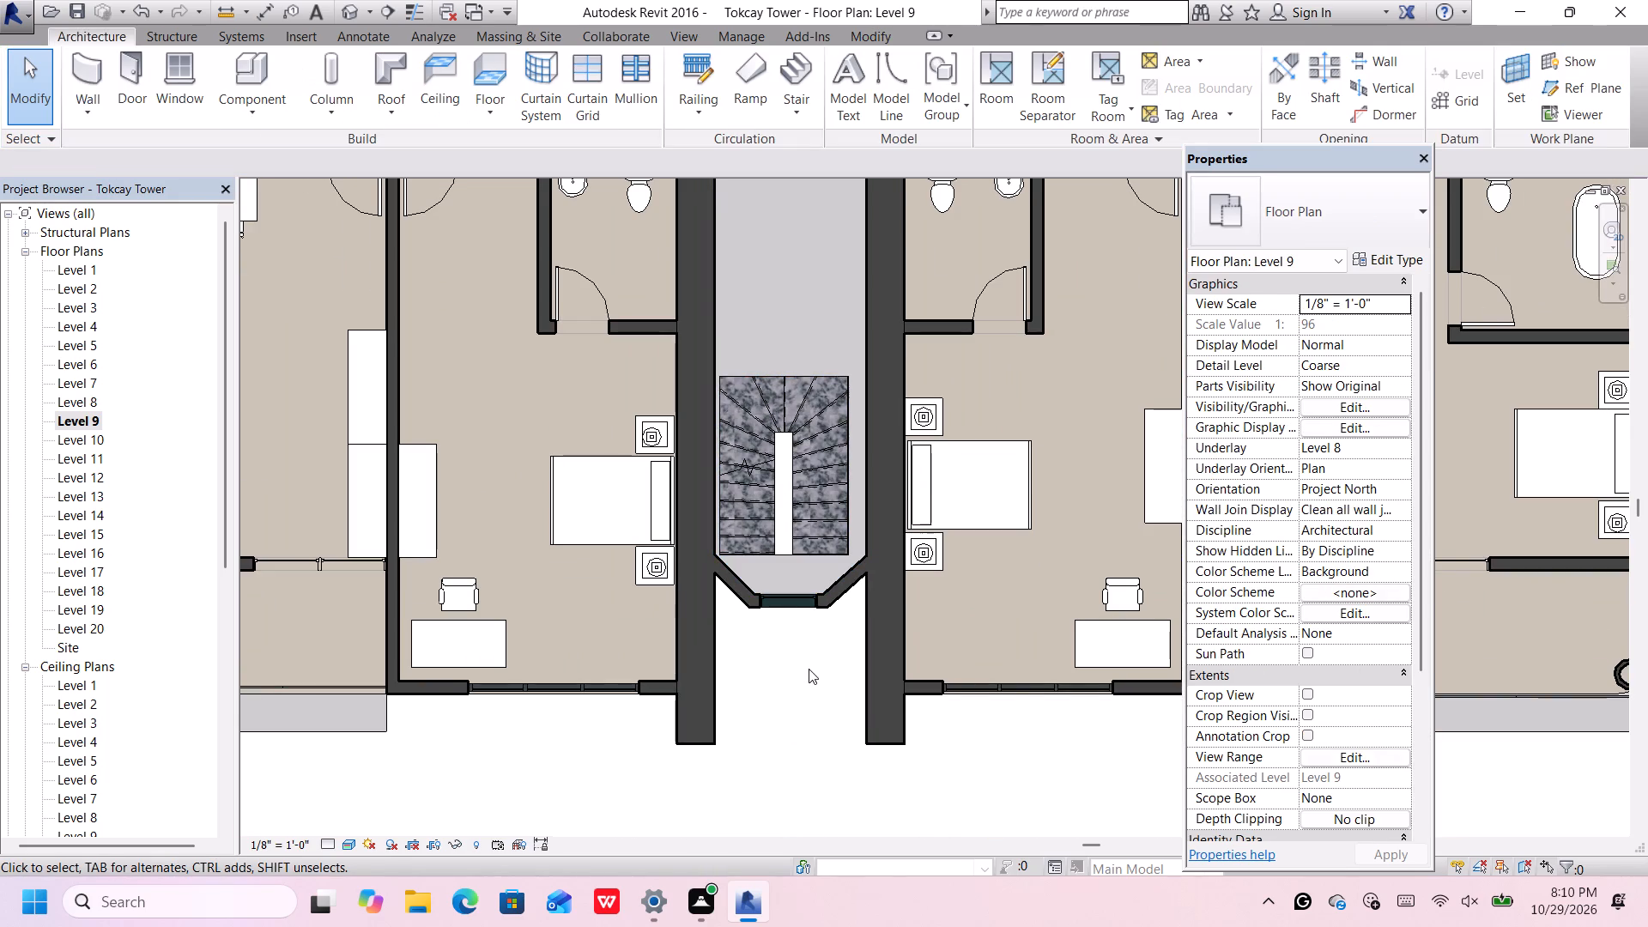
# Open the Level 10 floor plan and set its visual style to Realistic.
pyautogui.scroll(-2, 807, 669)
pyautogui.doubleClick(78, 441)
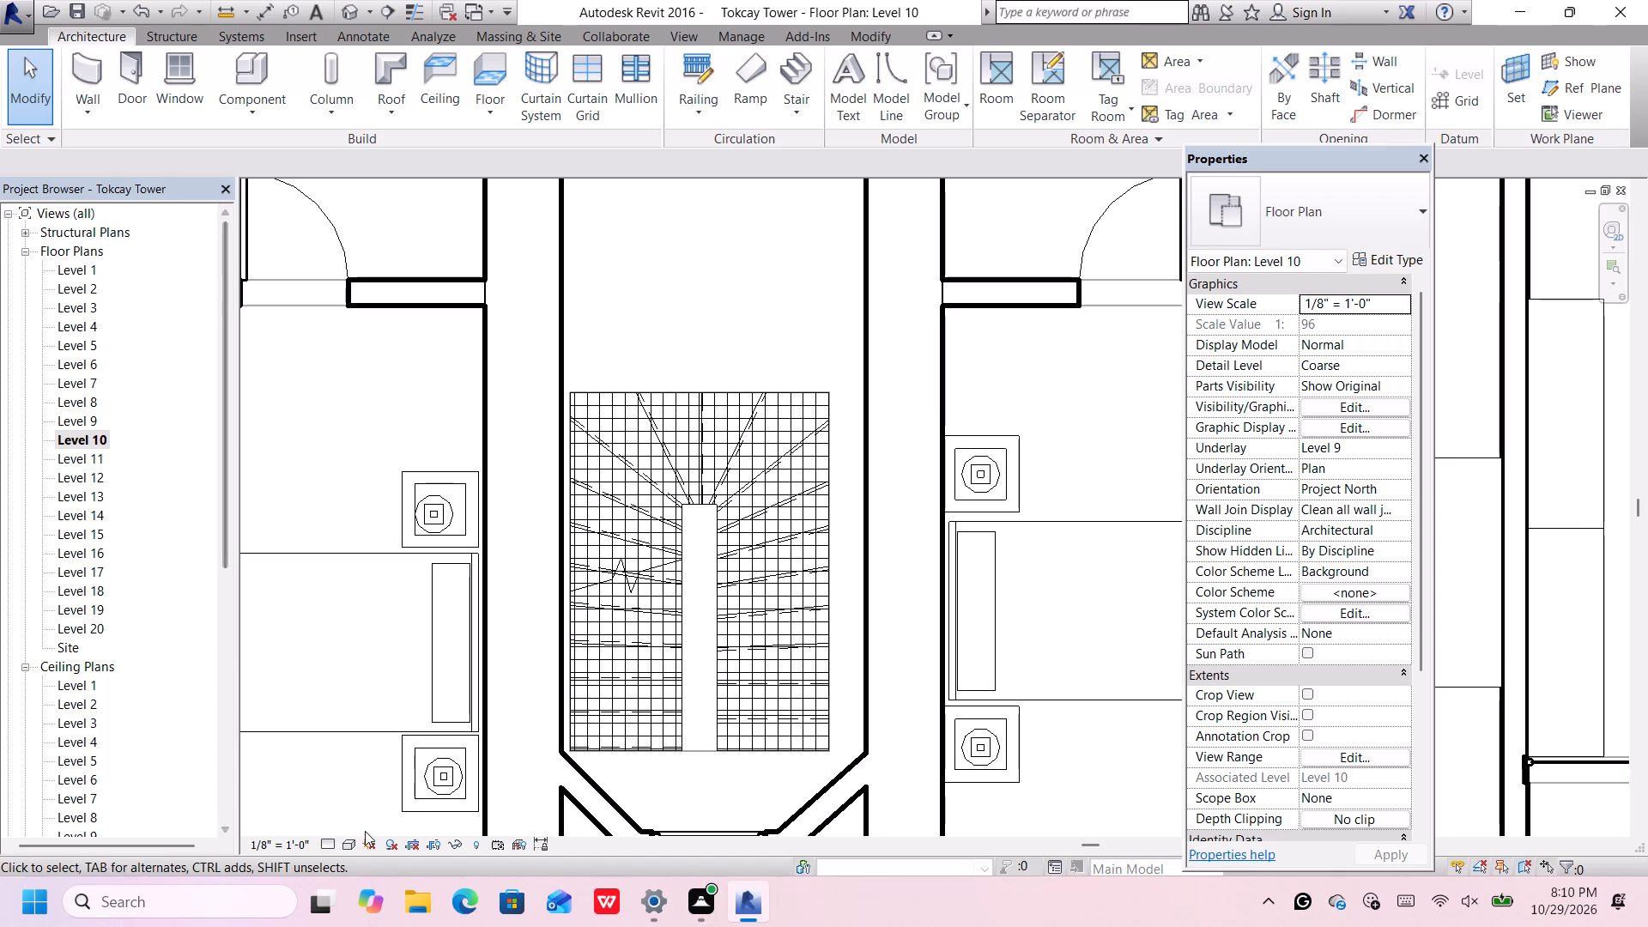
pyautogui.click(346, 846)
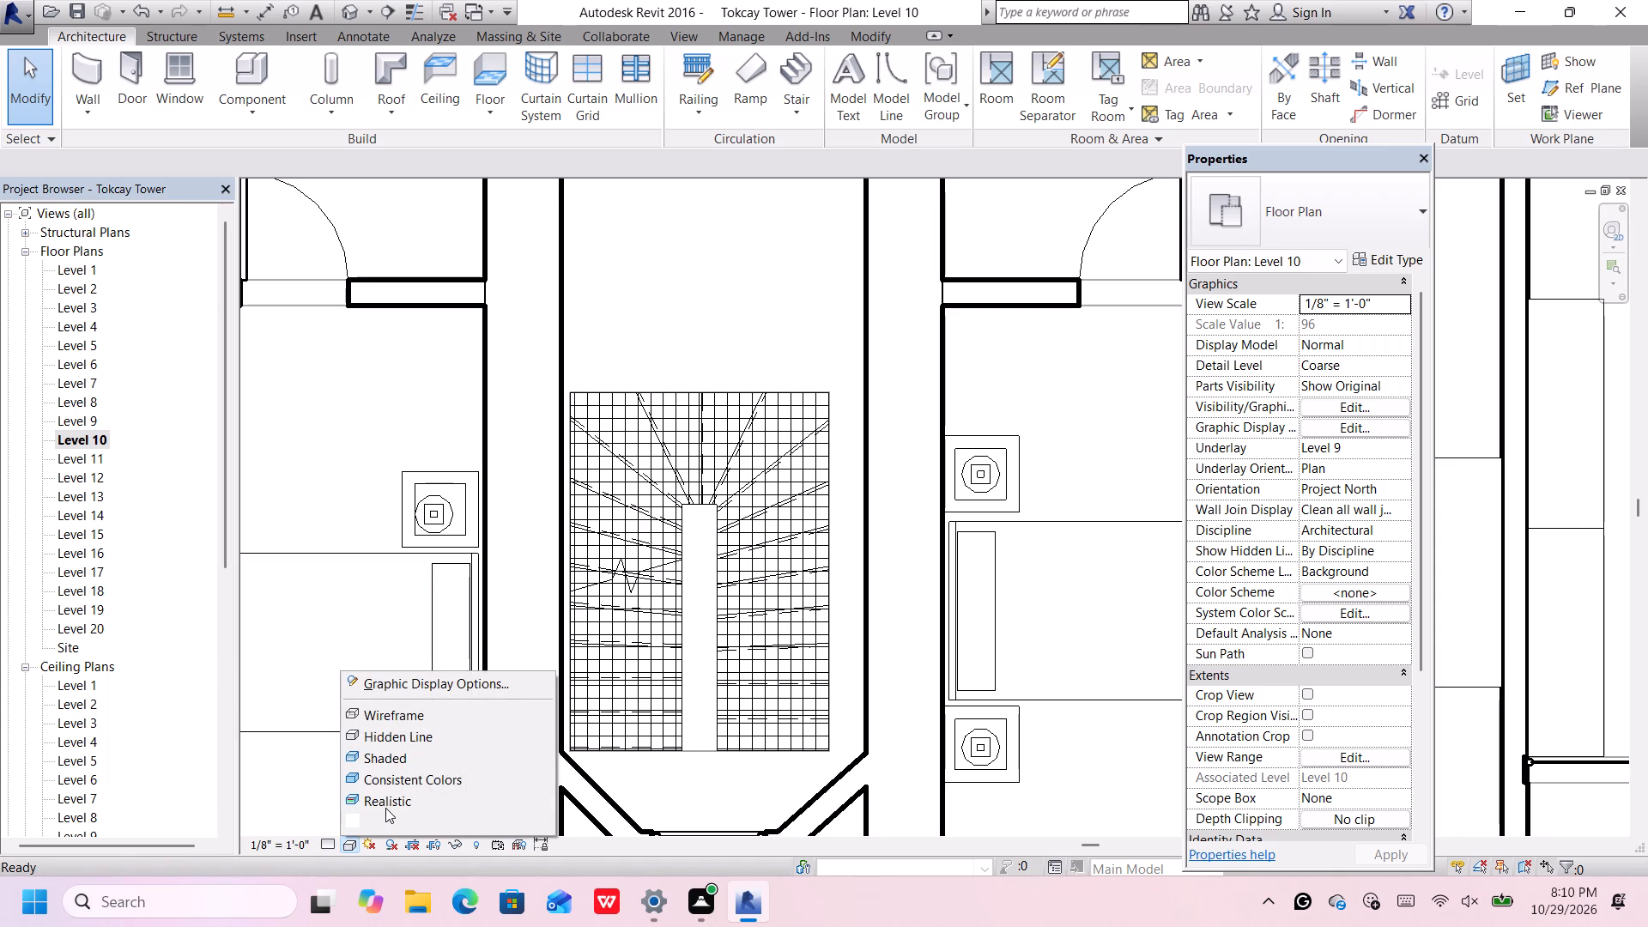
pyautogui.click(385, 807)
# Start a Generic - 12" white floor on Level 10 with a rectangular boundary spanning the corridor from the double door to the stair's top edge.
pyautogui.scroll(-10, 536, 729)
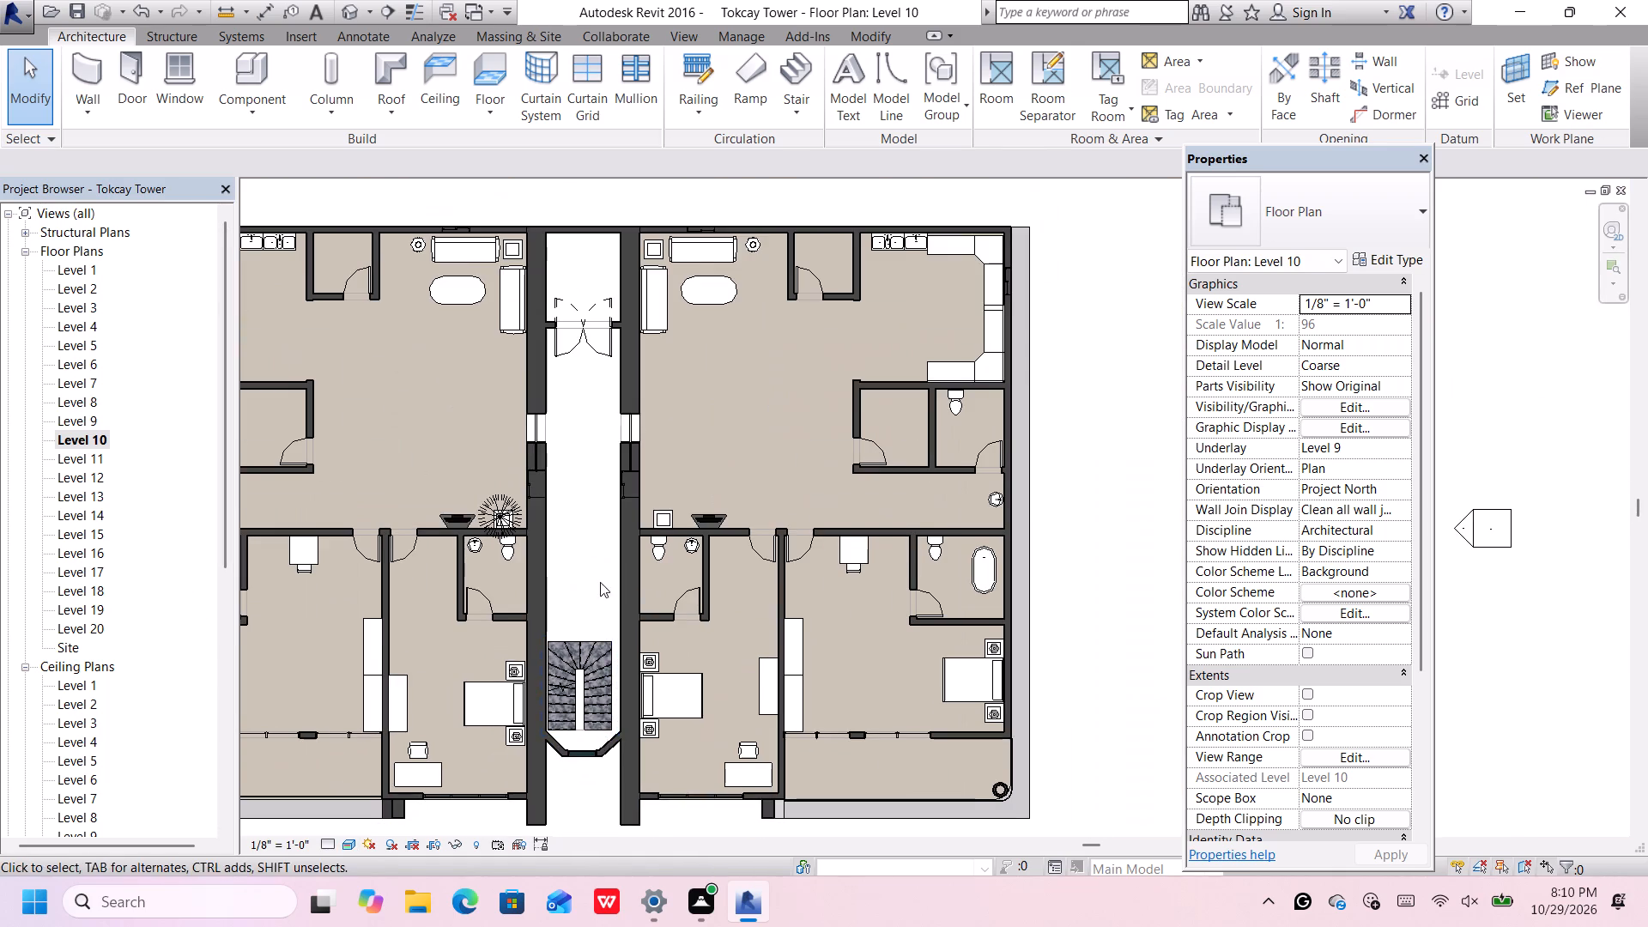
pyautogui.moveTo(595, 548); pyautogui.dragTo(665, 650, button='middle')
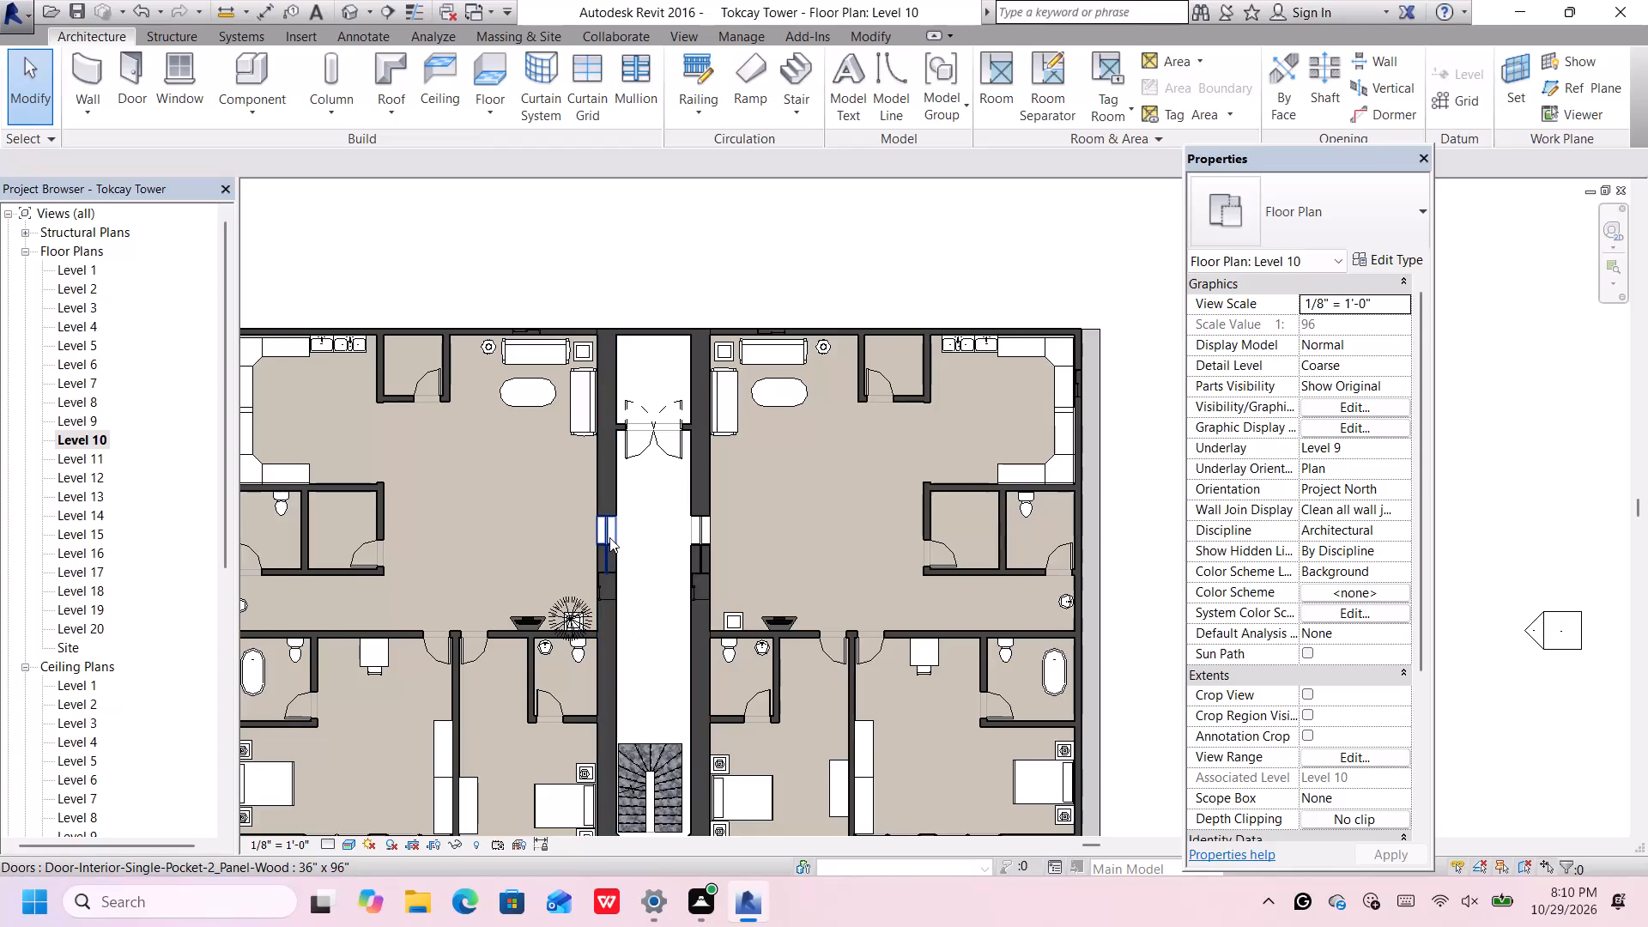
pyautogui.scroll(-1, 667, 344)
pyautogui.scroll(4, 618, 501)
pyautogui.scroll(4, 633, 415)
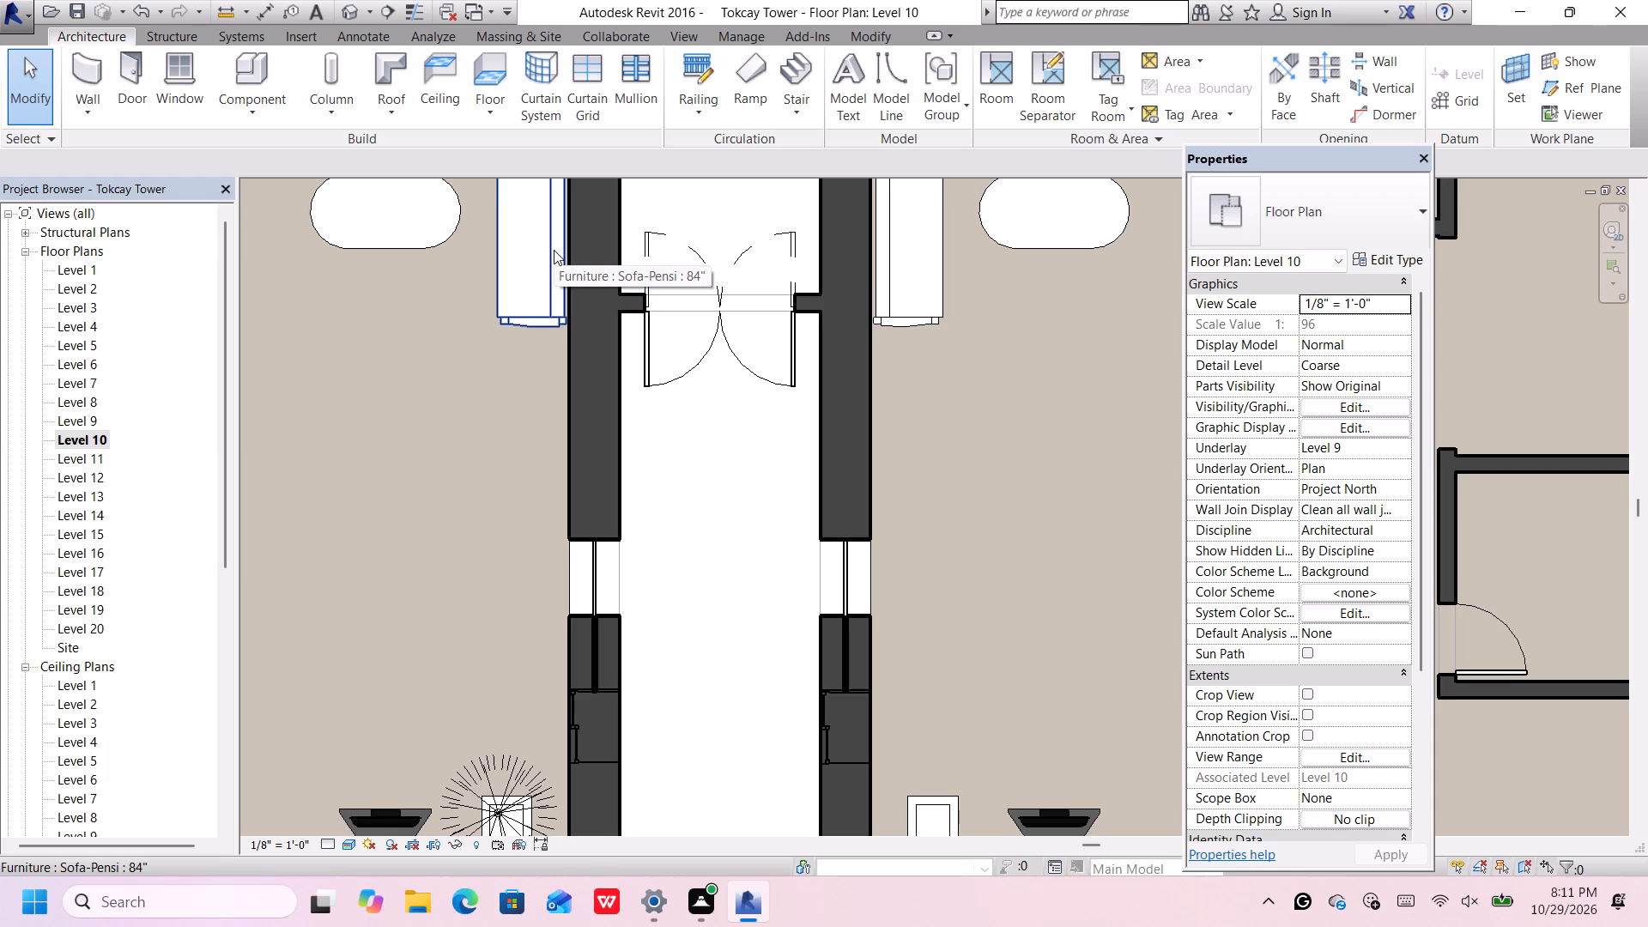
pyautogui.click(499, 82)
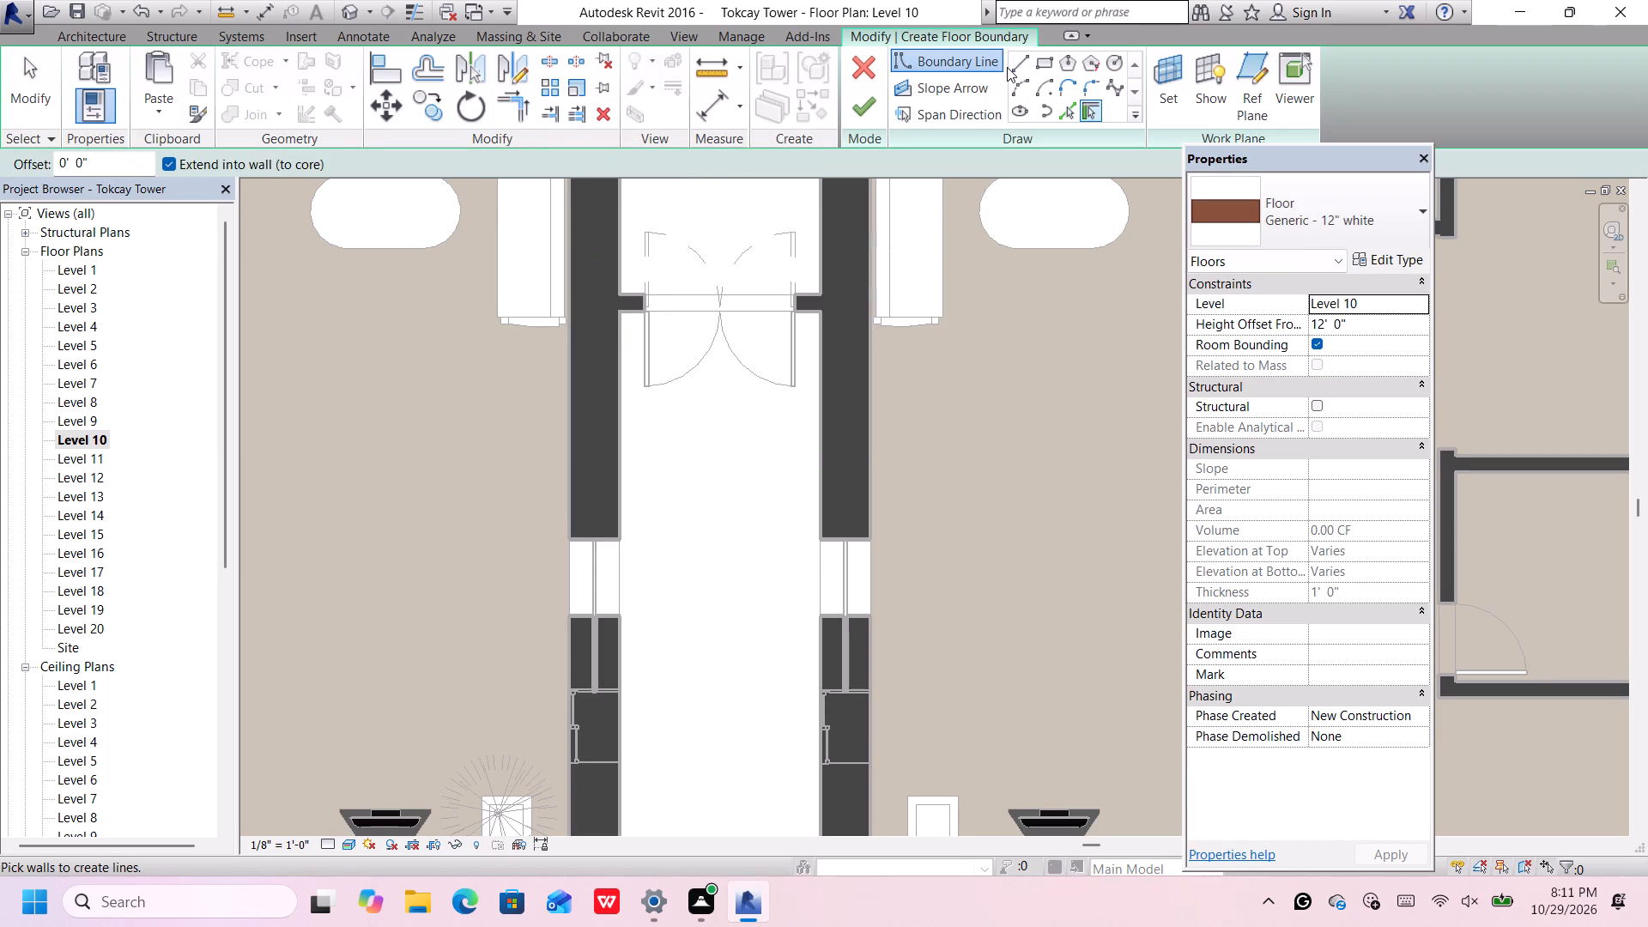
pyautogui.click(1052, 66)
pyautogui.scroll(1, 615, 296)
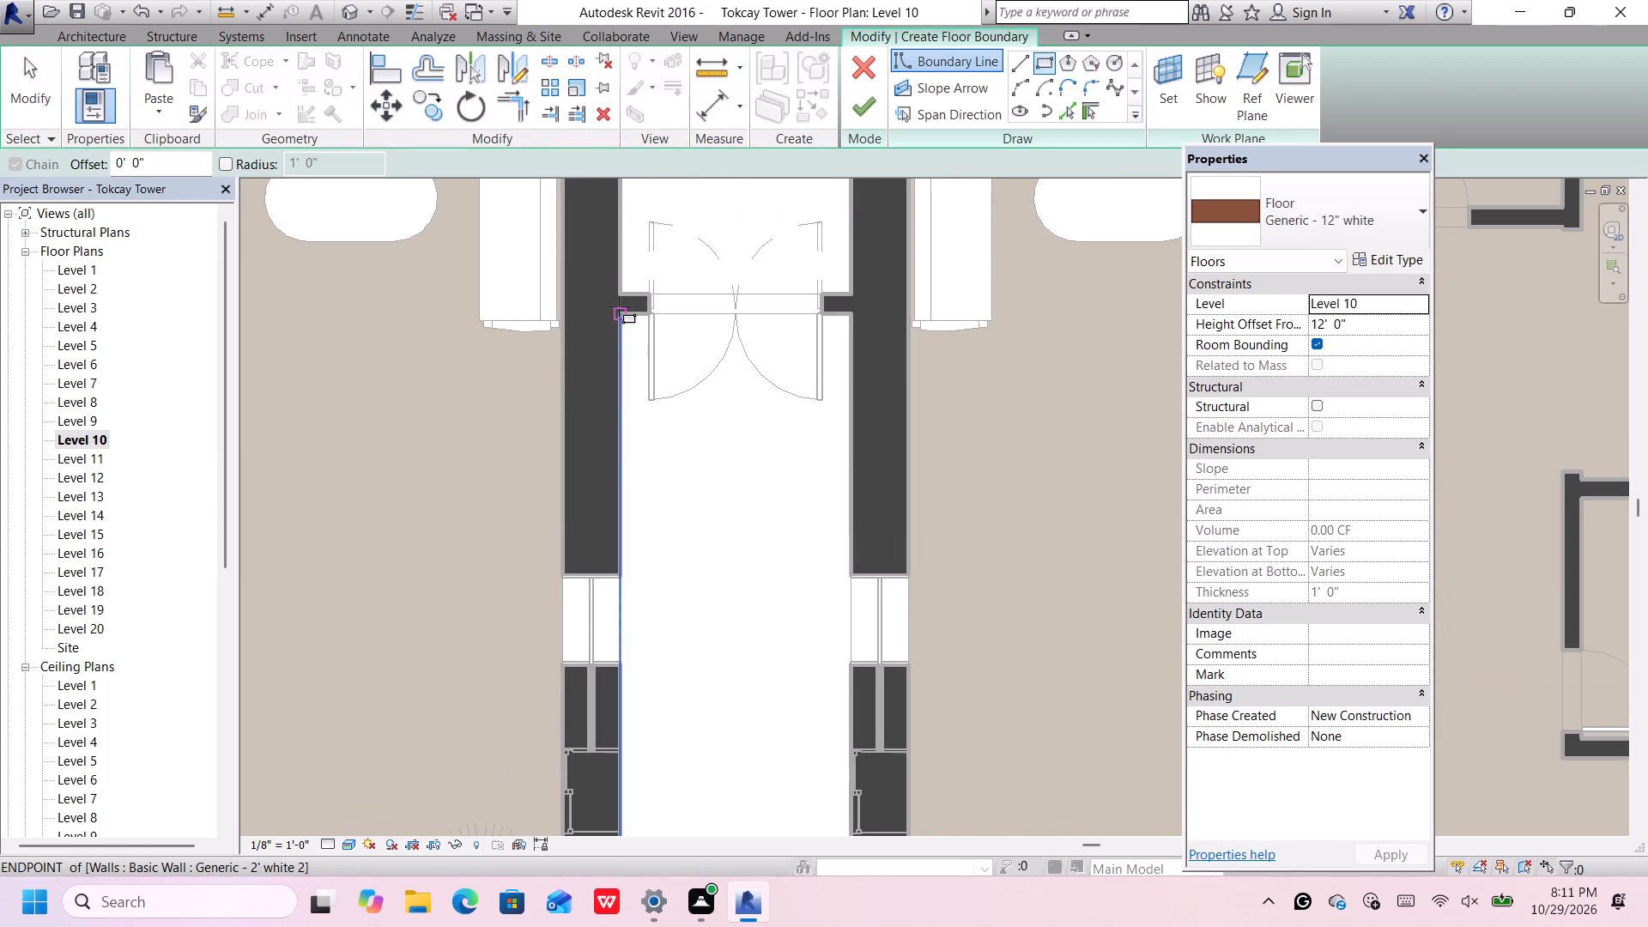
pyautogui.click(619, 308)
pyautogui.scroll(-12, 619, 308)
pyautogui.scroll(1, 651, 486)
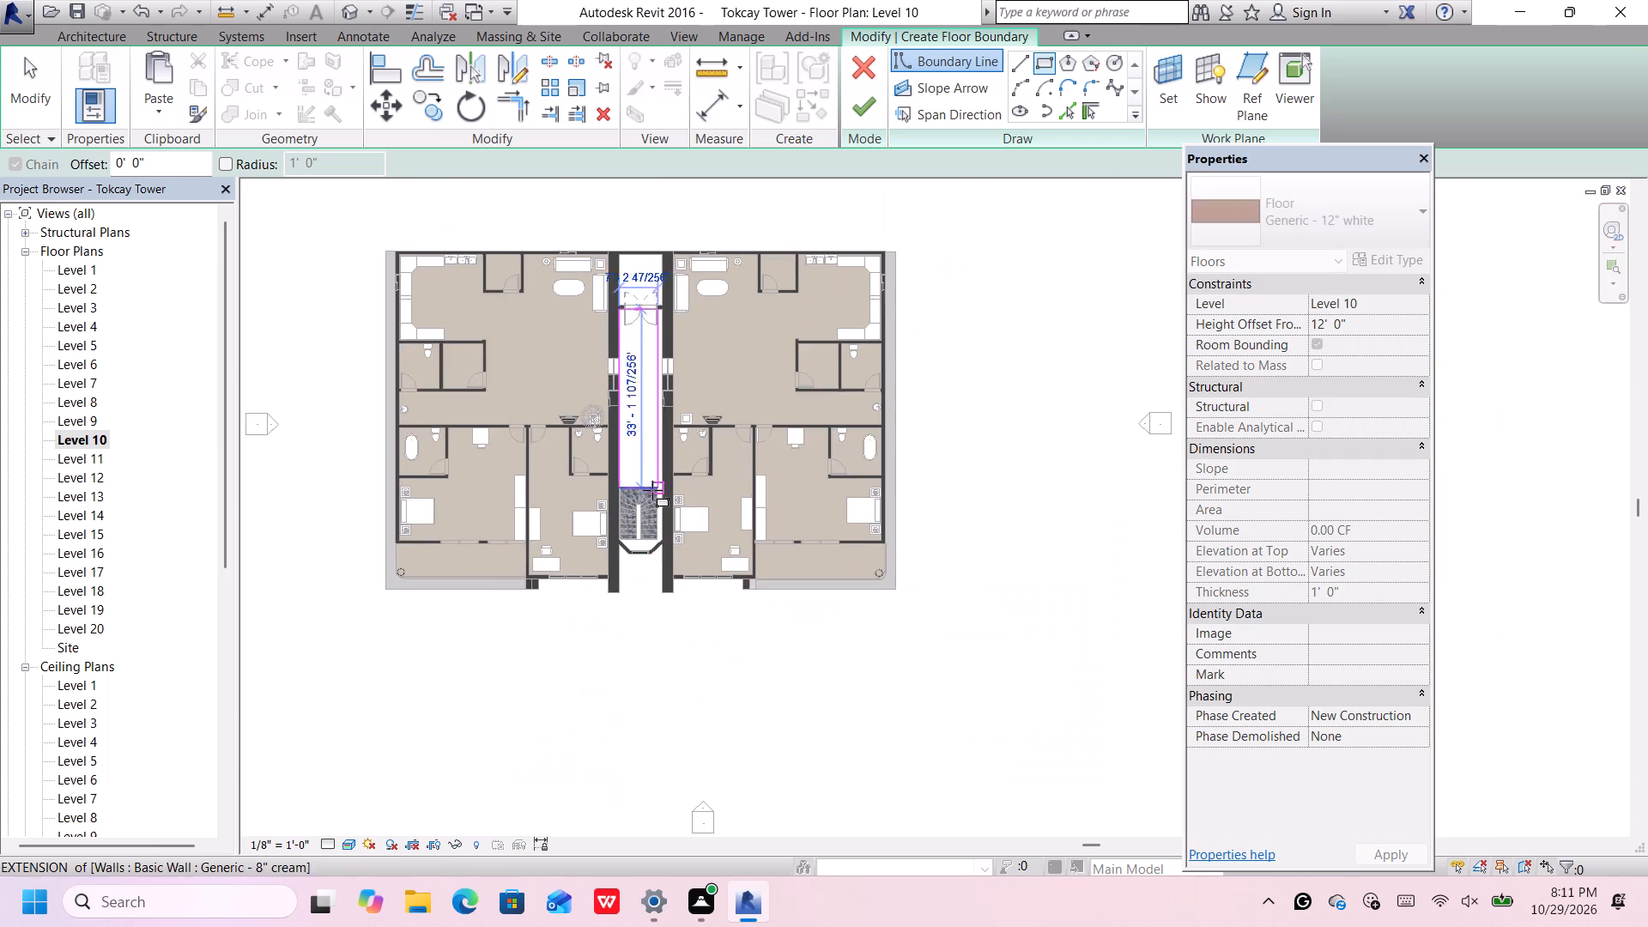
pyautogui.scroll(12, 652, 490)
pyautogui.click(674, 482)
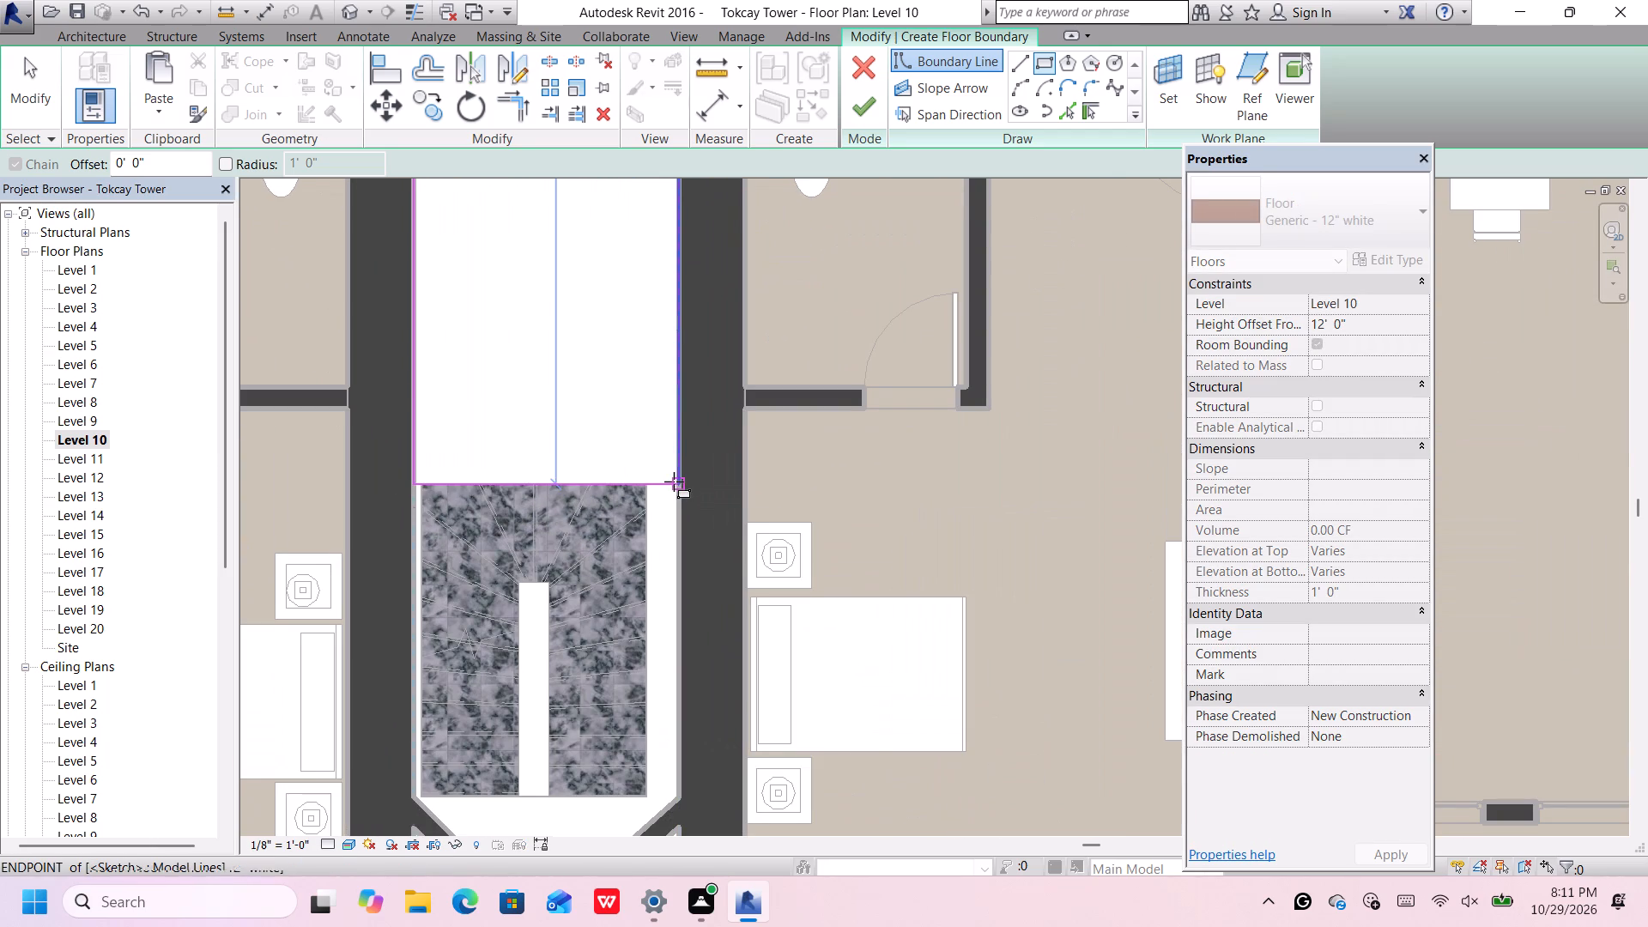
# Draw boundary lines from the corridor rectangle's lower-right corner down the shaft wall, along the diagonal wall and across the window bay.
pyautogui.scroll(-6, 674, 482)
pyautogui.scroll(7, 581, 482)
pyautogui.scroll(4, 677, 480)
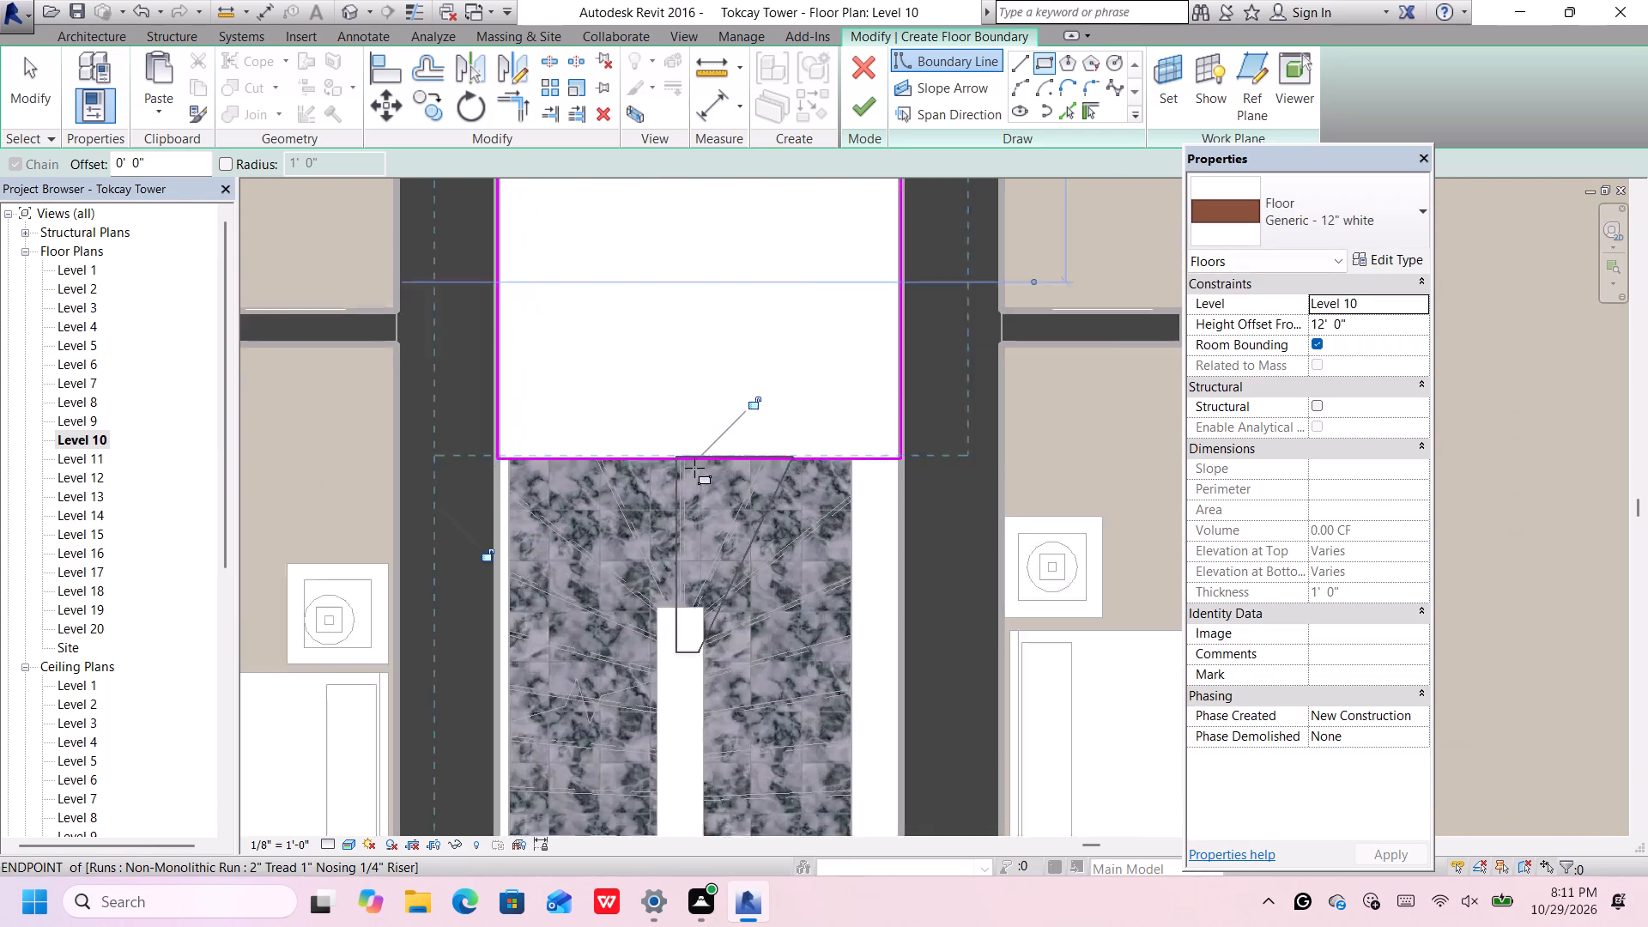
pyautogui.scroll(1, 694, 468)
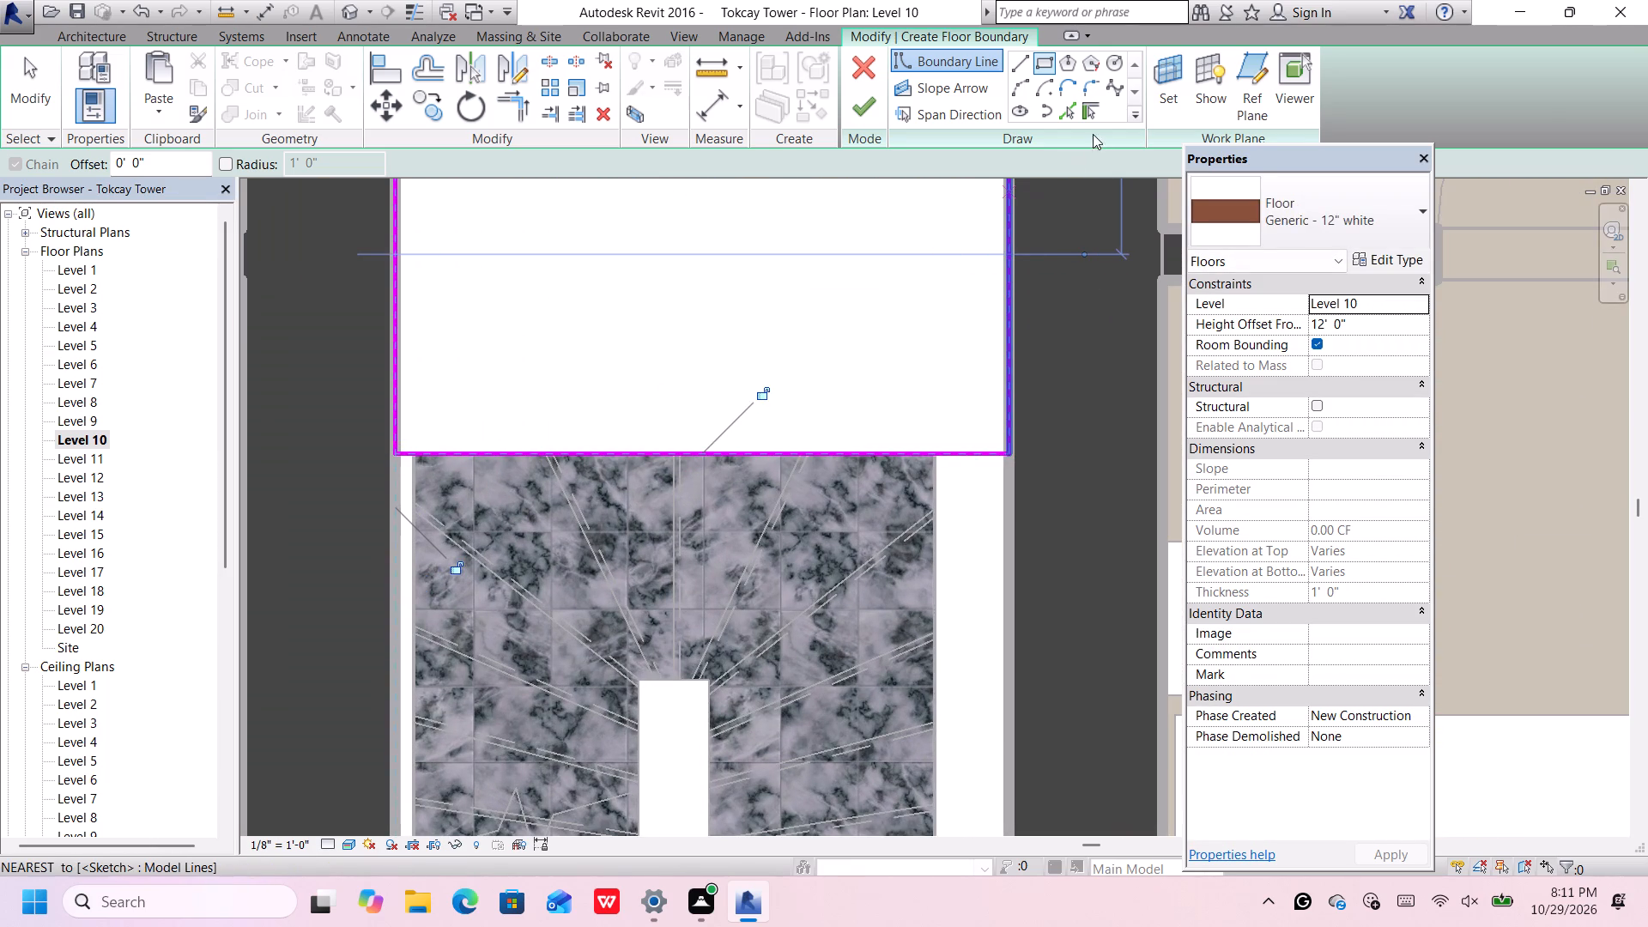
pyautogui.click(1023, 56)
pyautogui.scroll(-4, 879, 470)
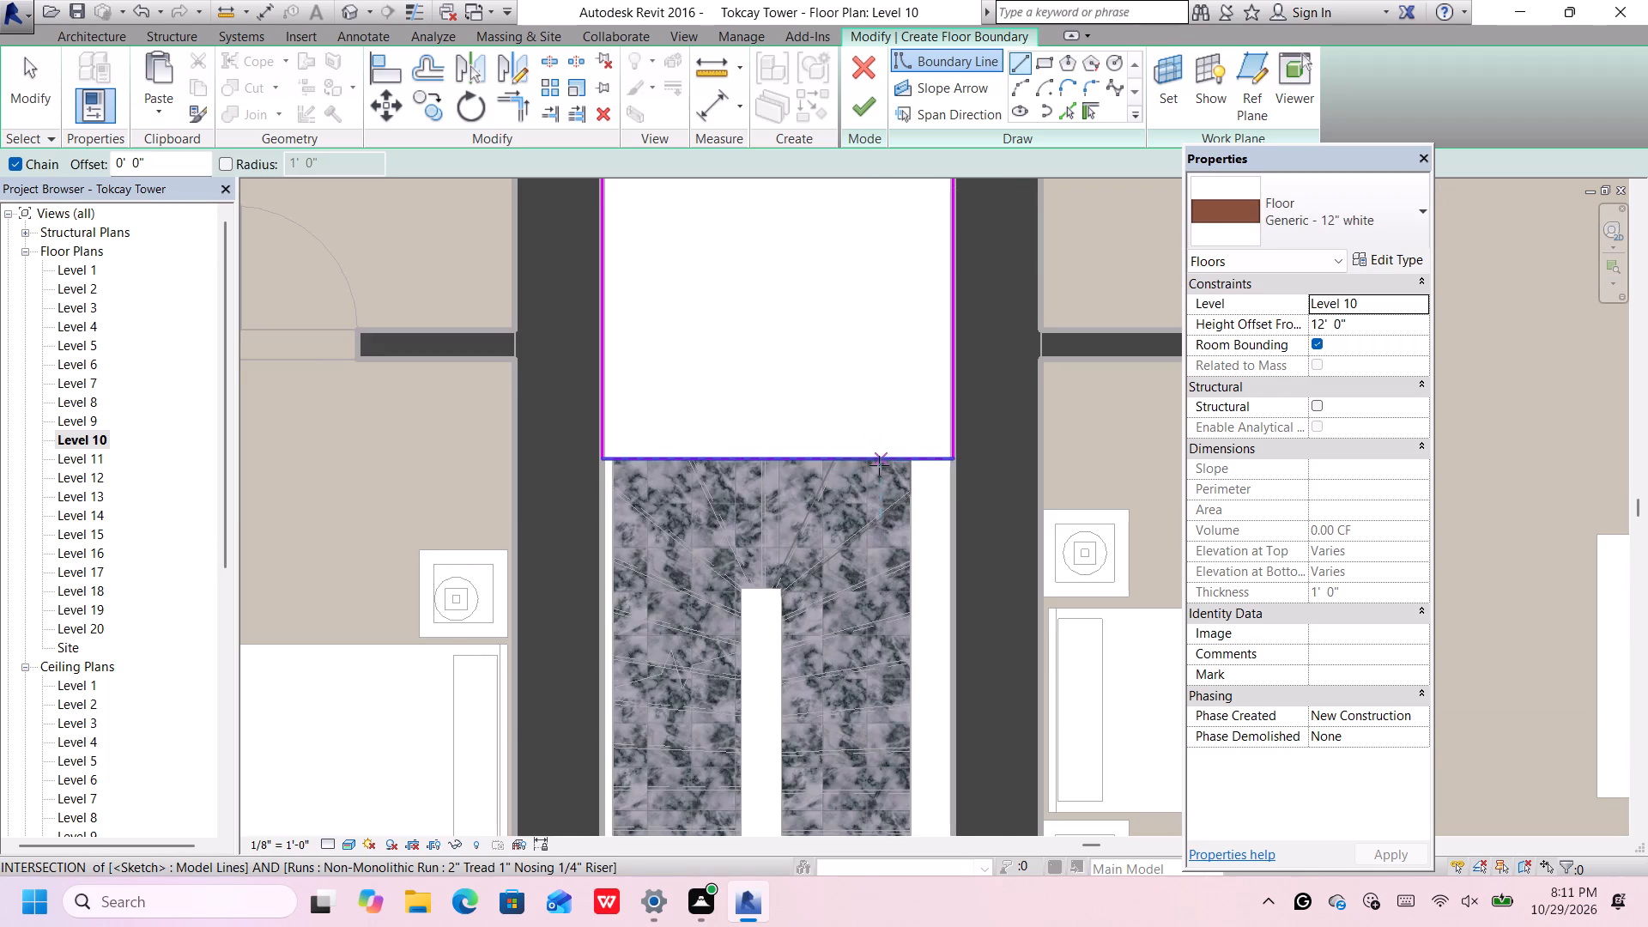
pyautogui.scroll(-4, 888, 463)
pyautogui.scroll(6, 920, 638)
pyautogui.moveTo(918, 679); pyautogui.dragTo(915, 655, button='middle')
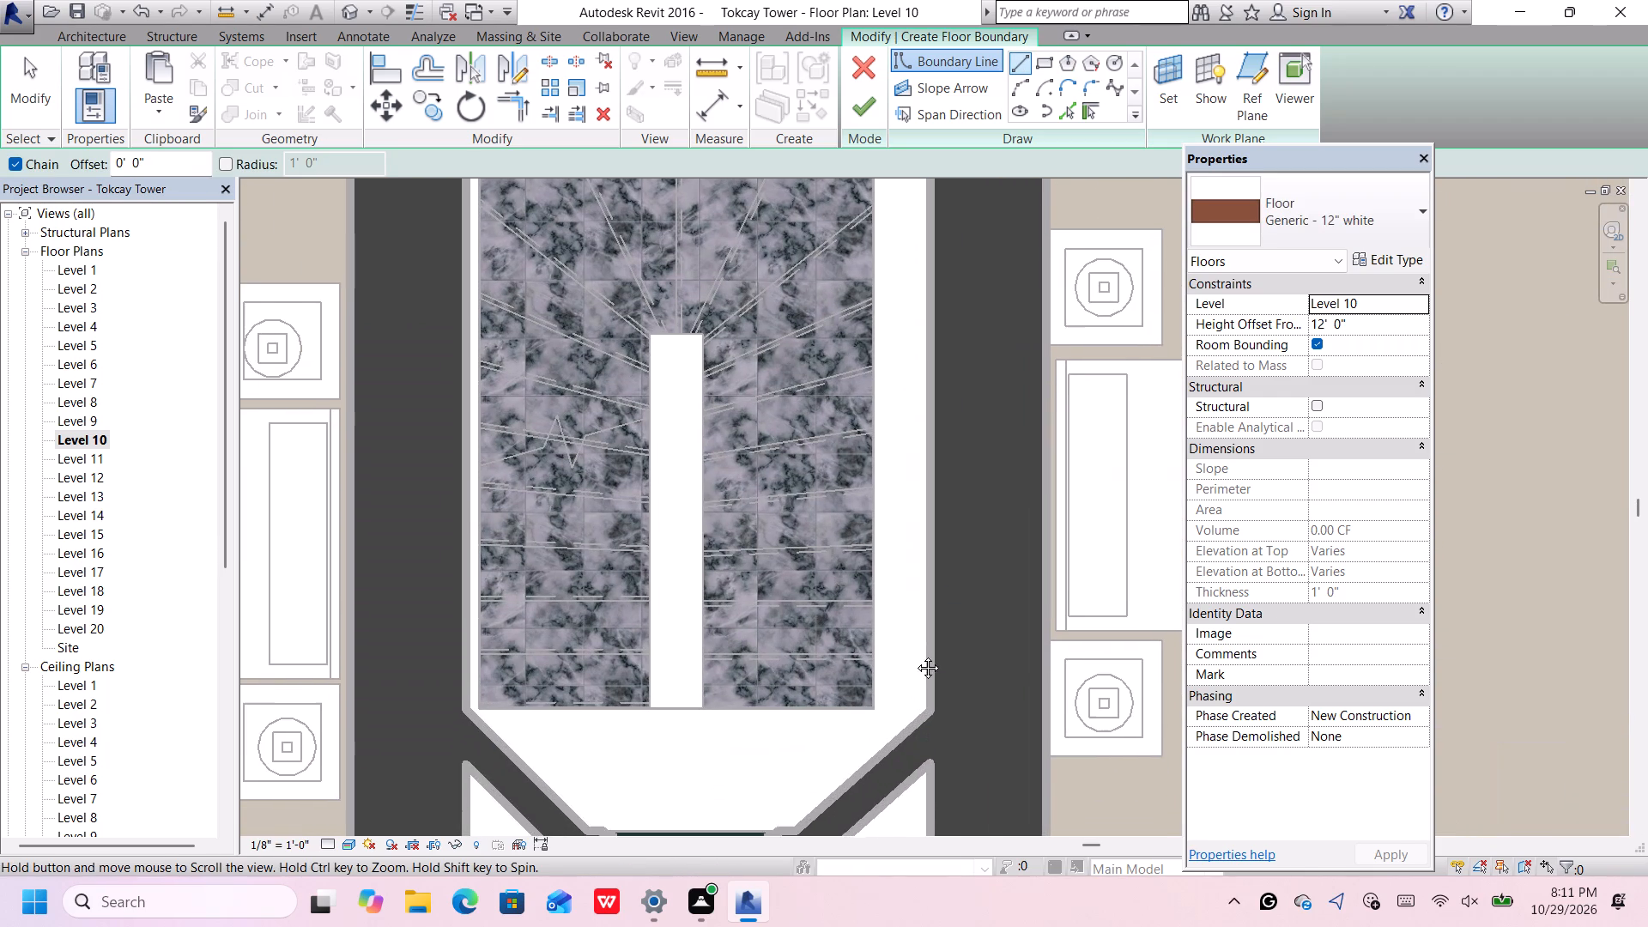
pyautogui.moveTo(915, 655); pyautogui.dragTo(916, 698, button='middle')
pyautogui.scroll(-3, 911, 684)
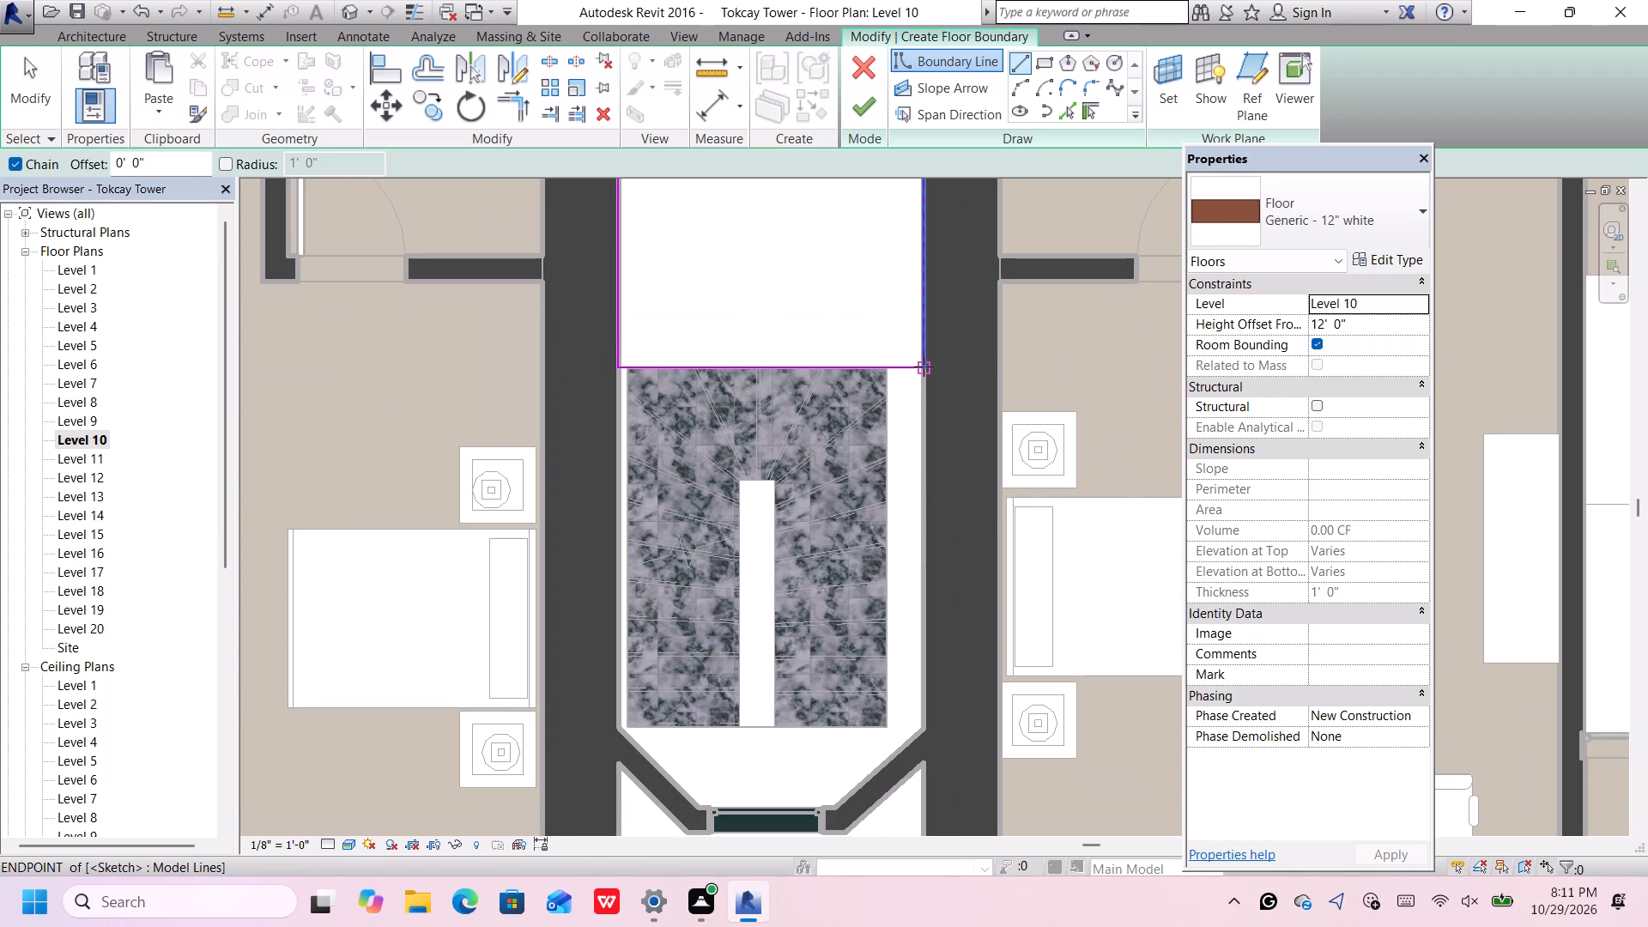
pyautogui.click(923, 367)
pyautogui.scroll(-5, 923, 367)
pyautogui.scroll(5, 920, 533)
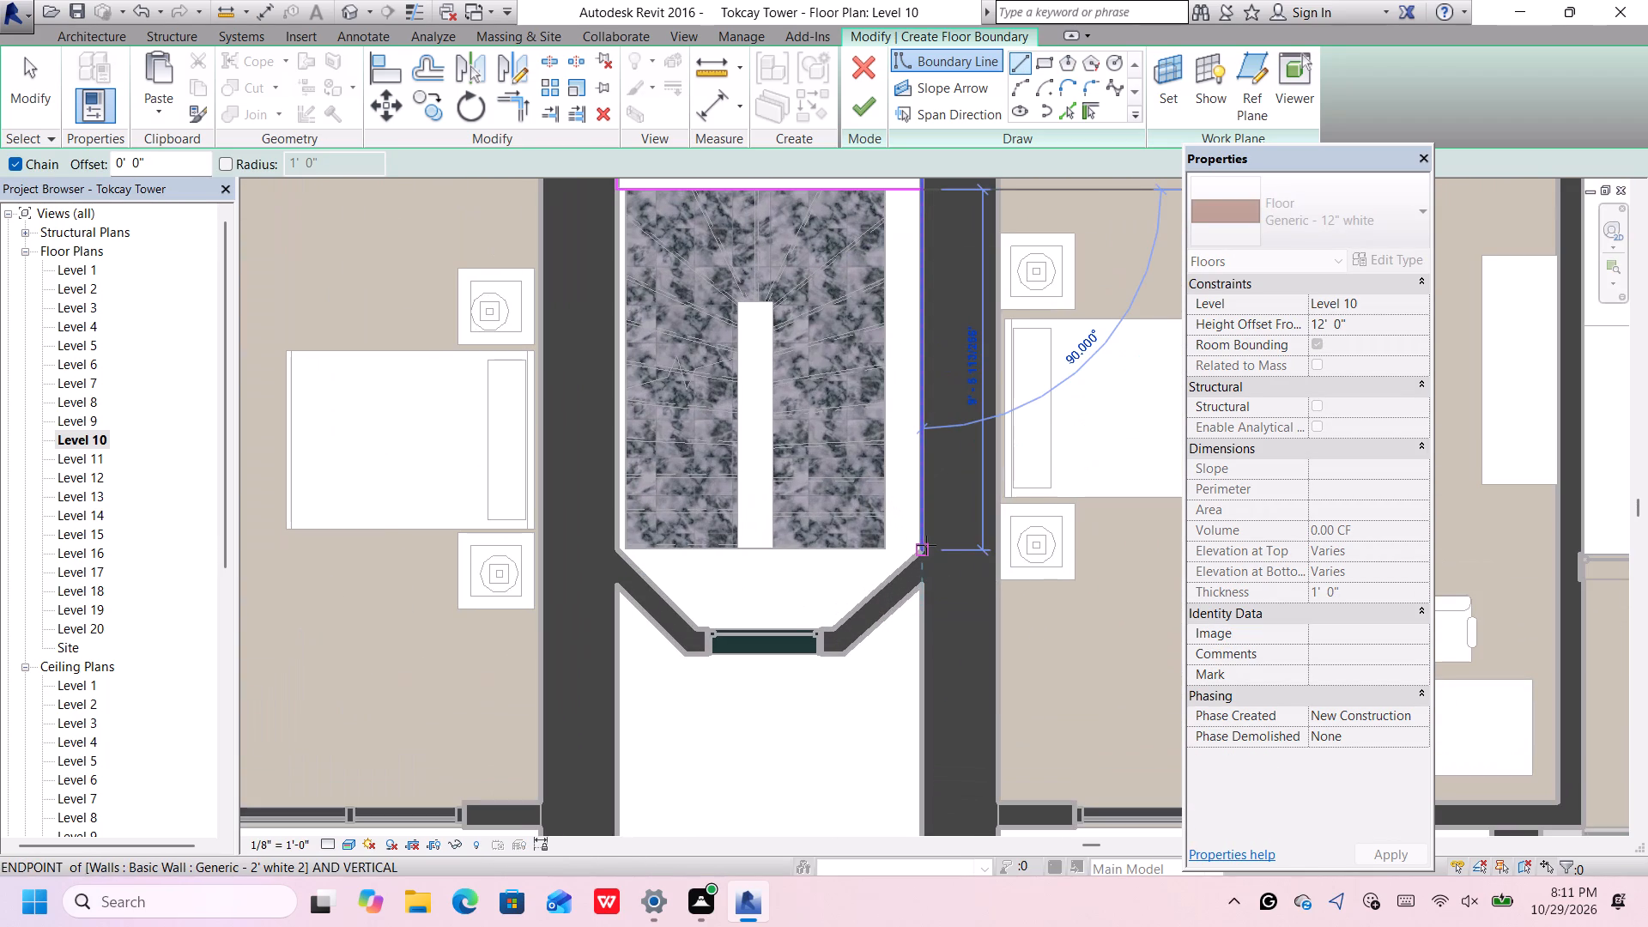
pyautogui.click(926, 545)
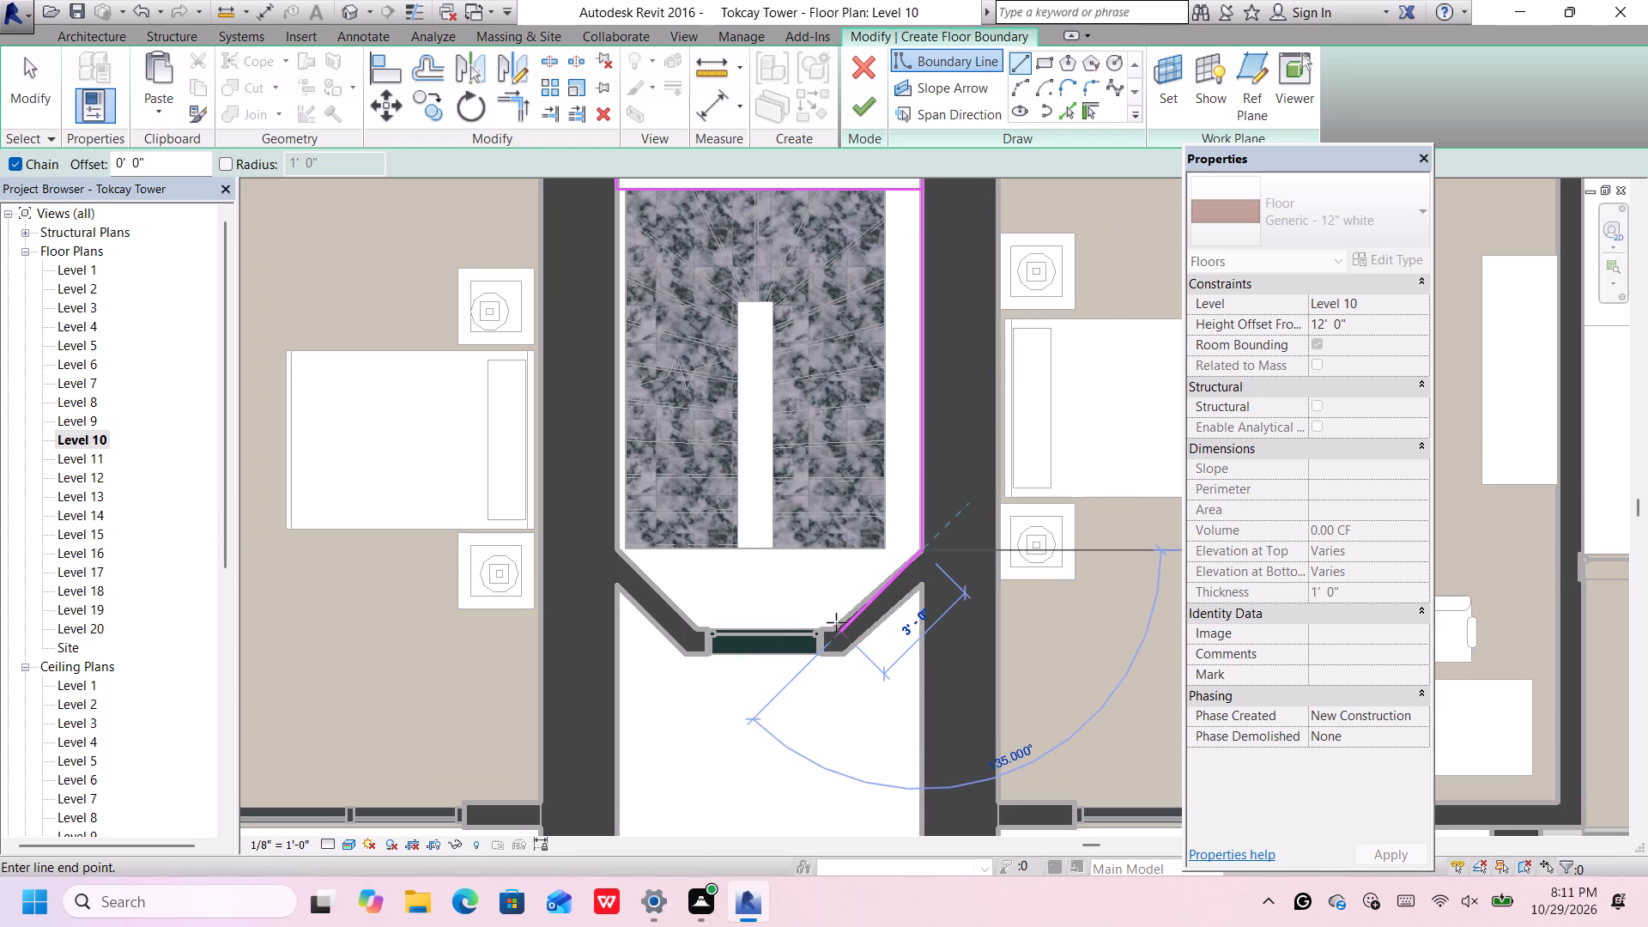
pyautogui.scroll(5, 836, 622)
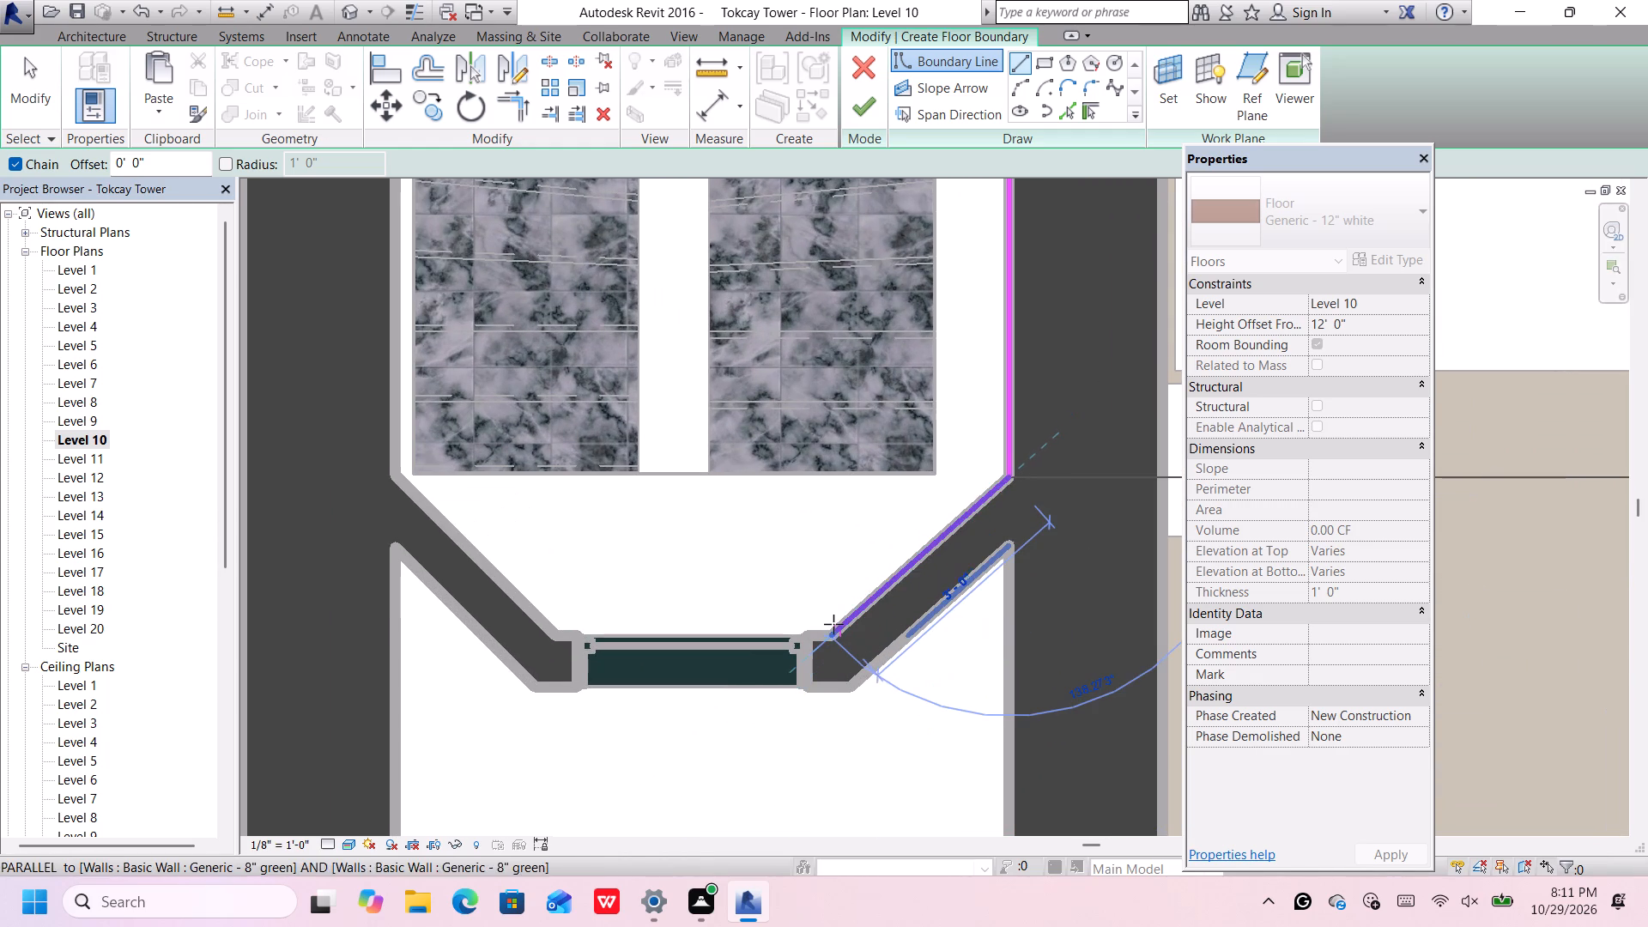
pyautogui.click(833, 626)
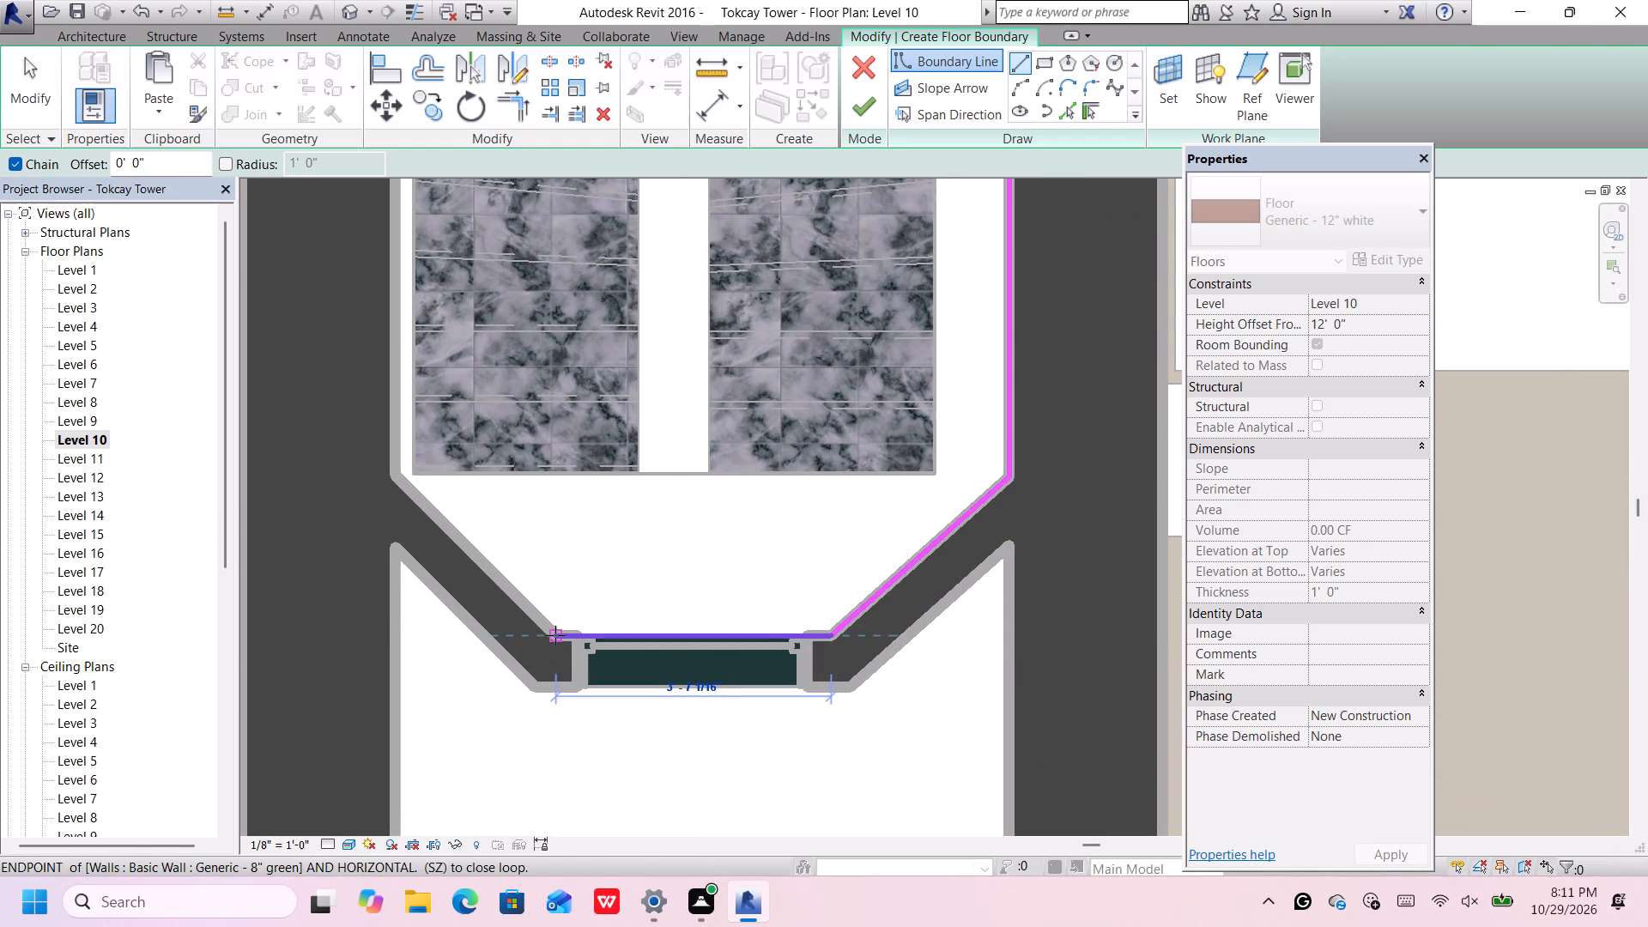
pyautogui.click(555, 635)
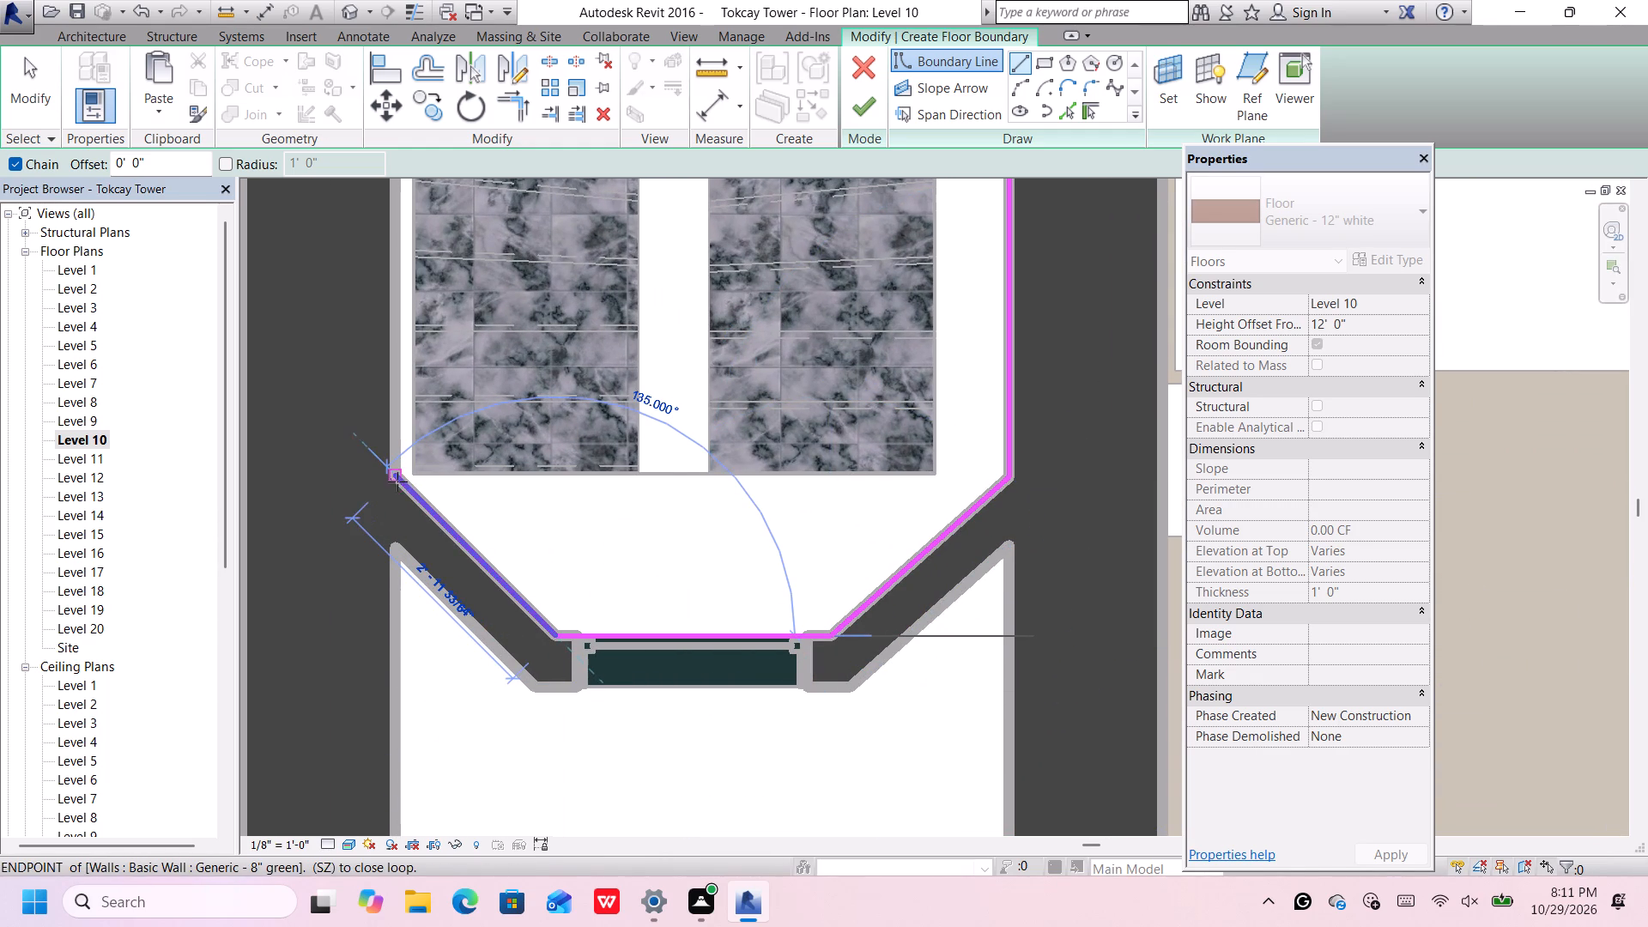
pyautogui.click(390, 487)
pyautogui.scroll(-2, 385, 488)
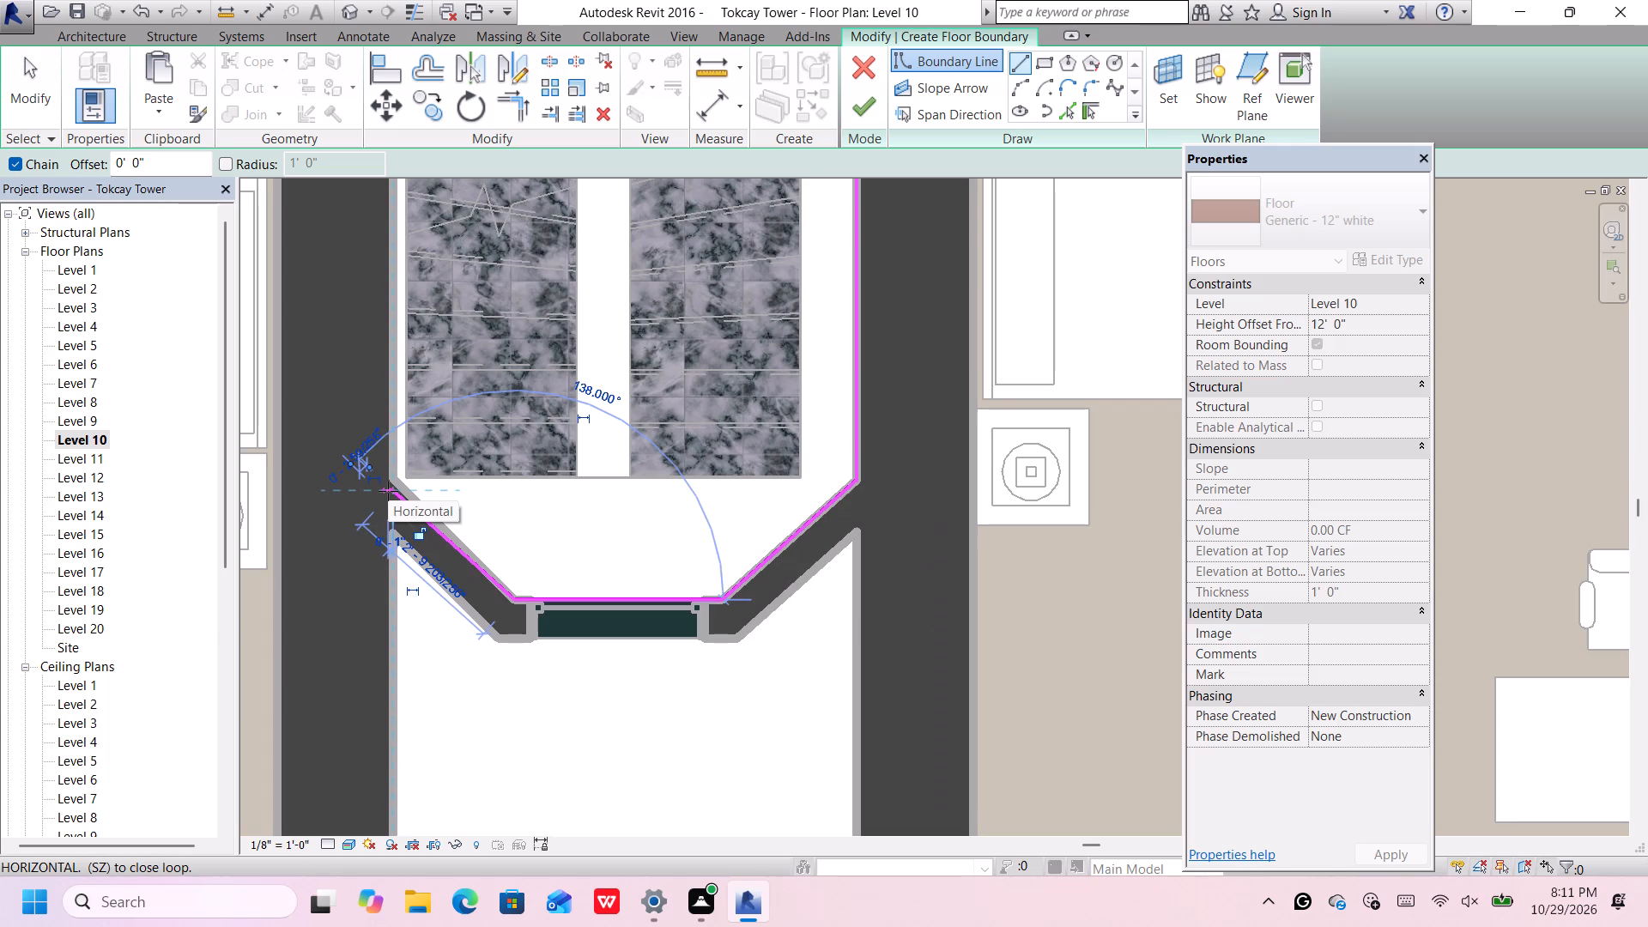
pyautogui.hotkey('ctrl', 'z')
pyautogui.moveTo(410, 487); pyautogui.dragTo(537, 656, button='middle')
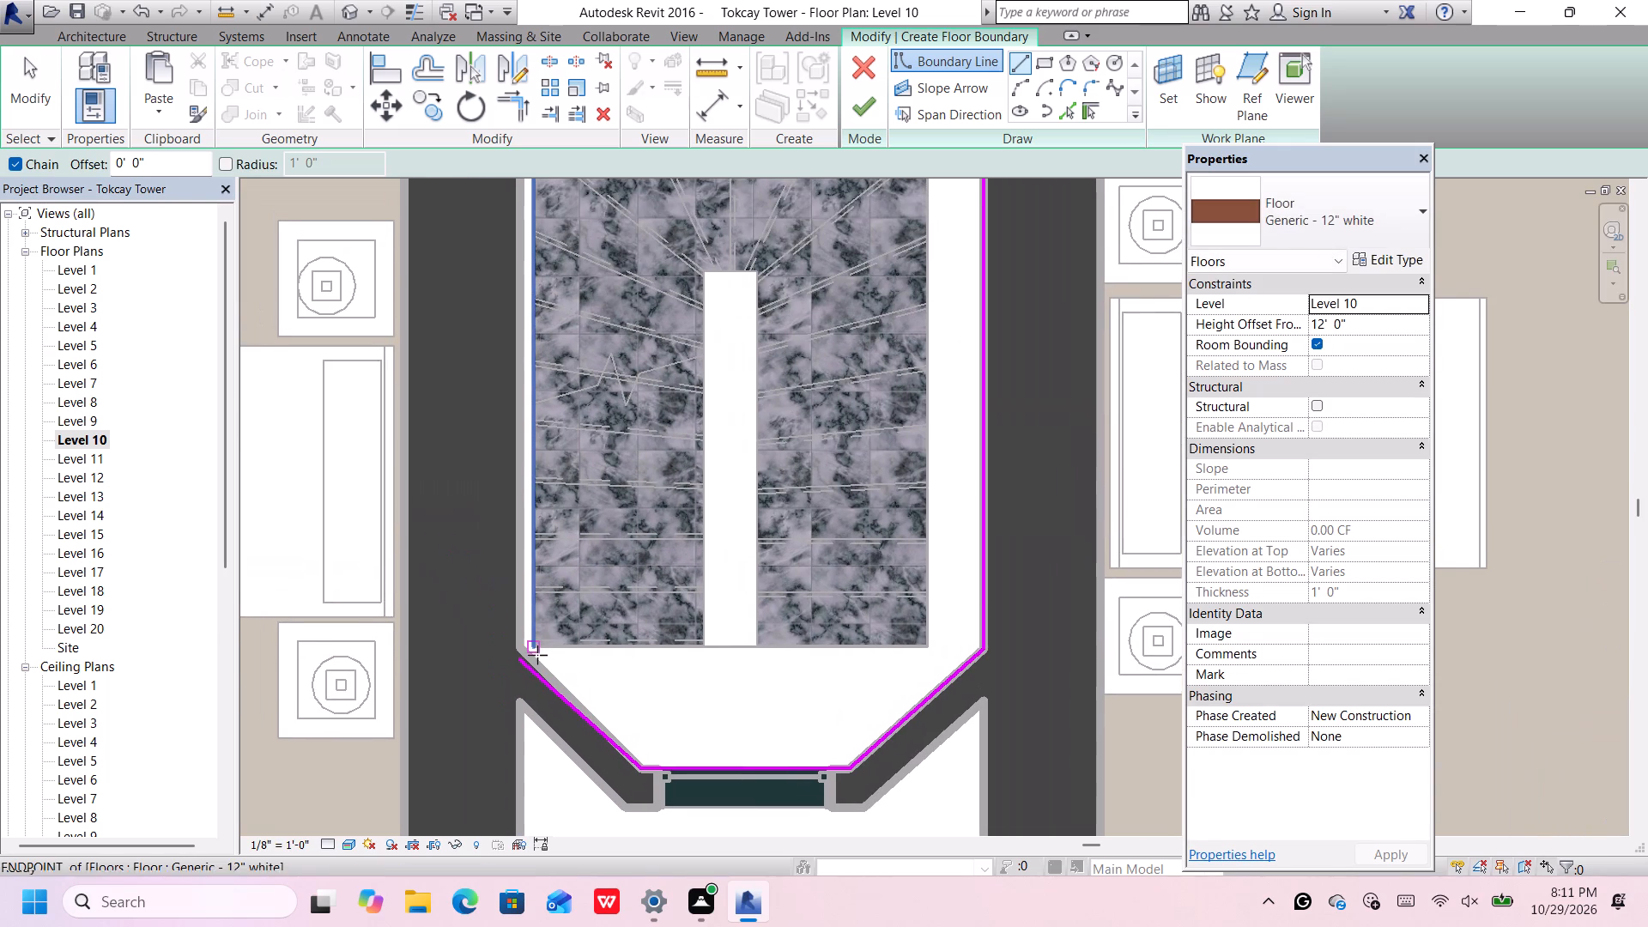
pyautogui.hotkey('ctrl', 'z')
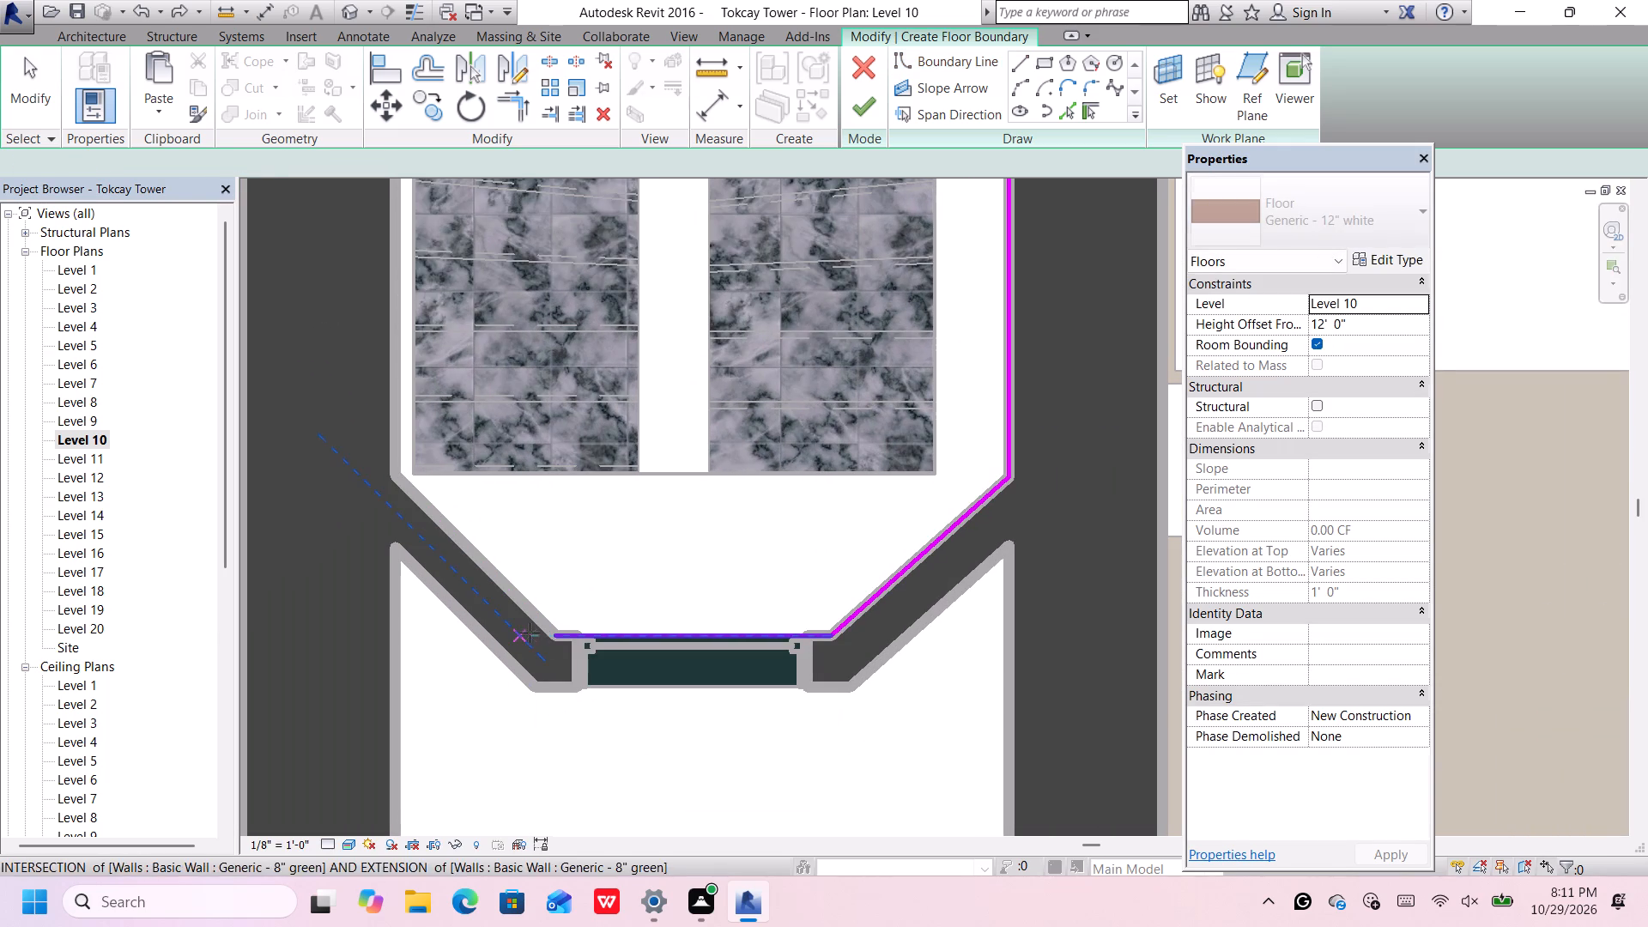
# Draw the boundary from the window bay along the left diagonal wall and up the shaft wall to the corridor rectangle's lower-left corner.
pyautogui.click(552, 634)
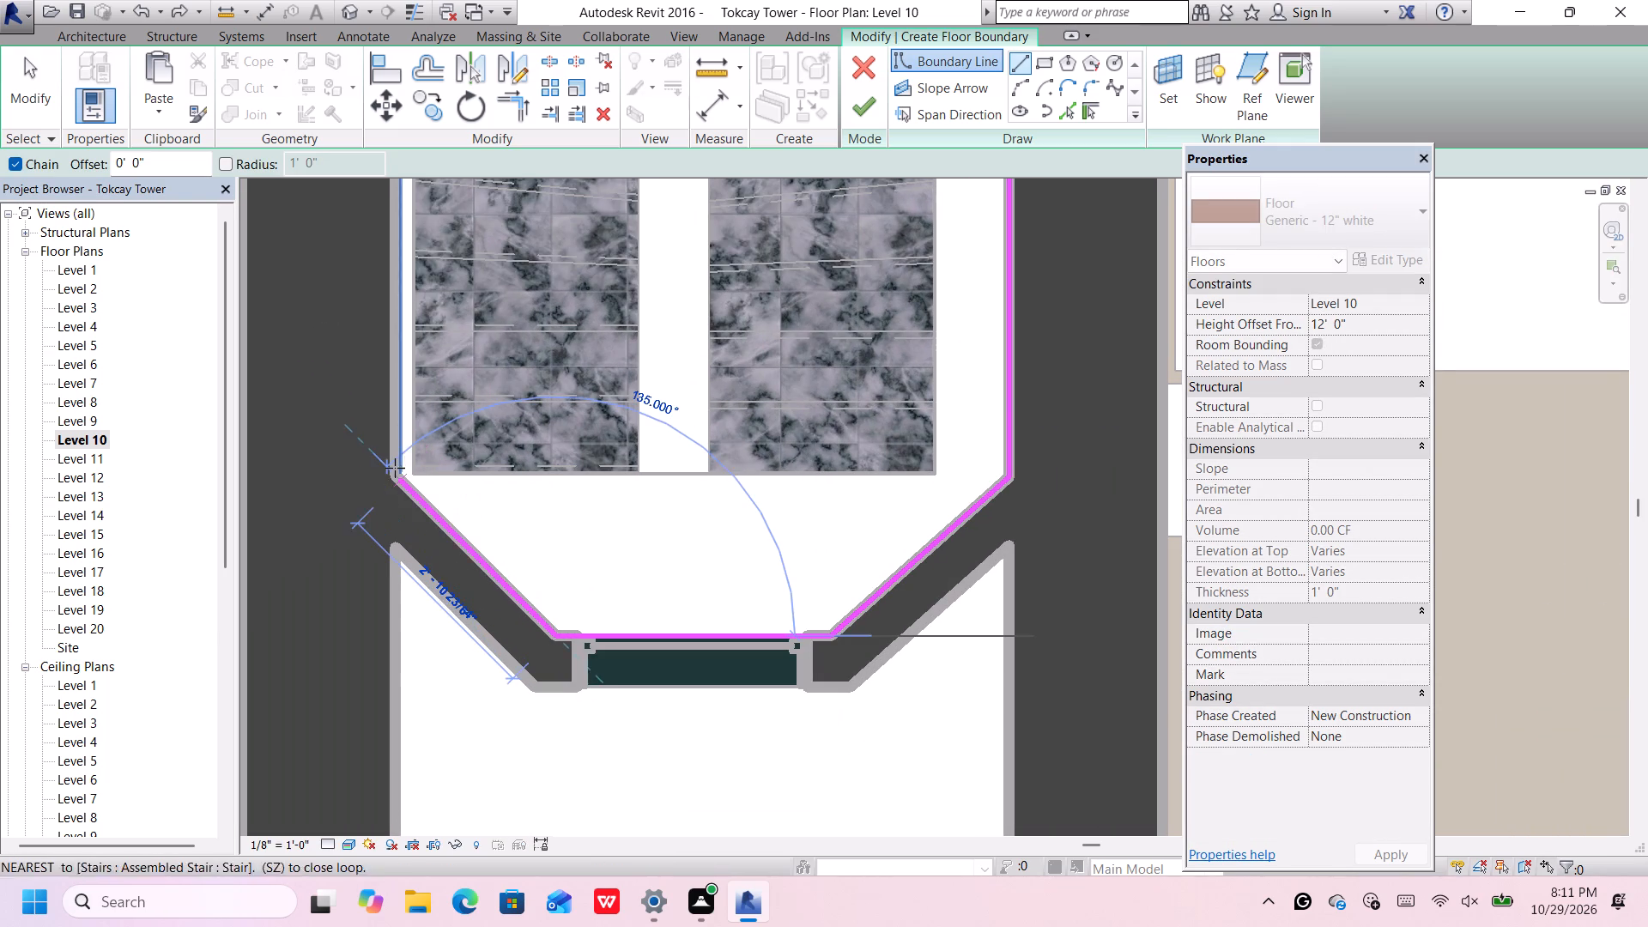
pyautogui.click(395, 468)
pyautogui.scroll(-11, 395, 466)
pyautogui.moveTo(395, 464); pyautogui.dragTo(535, 672, button='middle')
pyautogui.scroll(6, 494, 488)
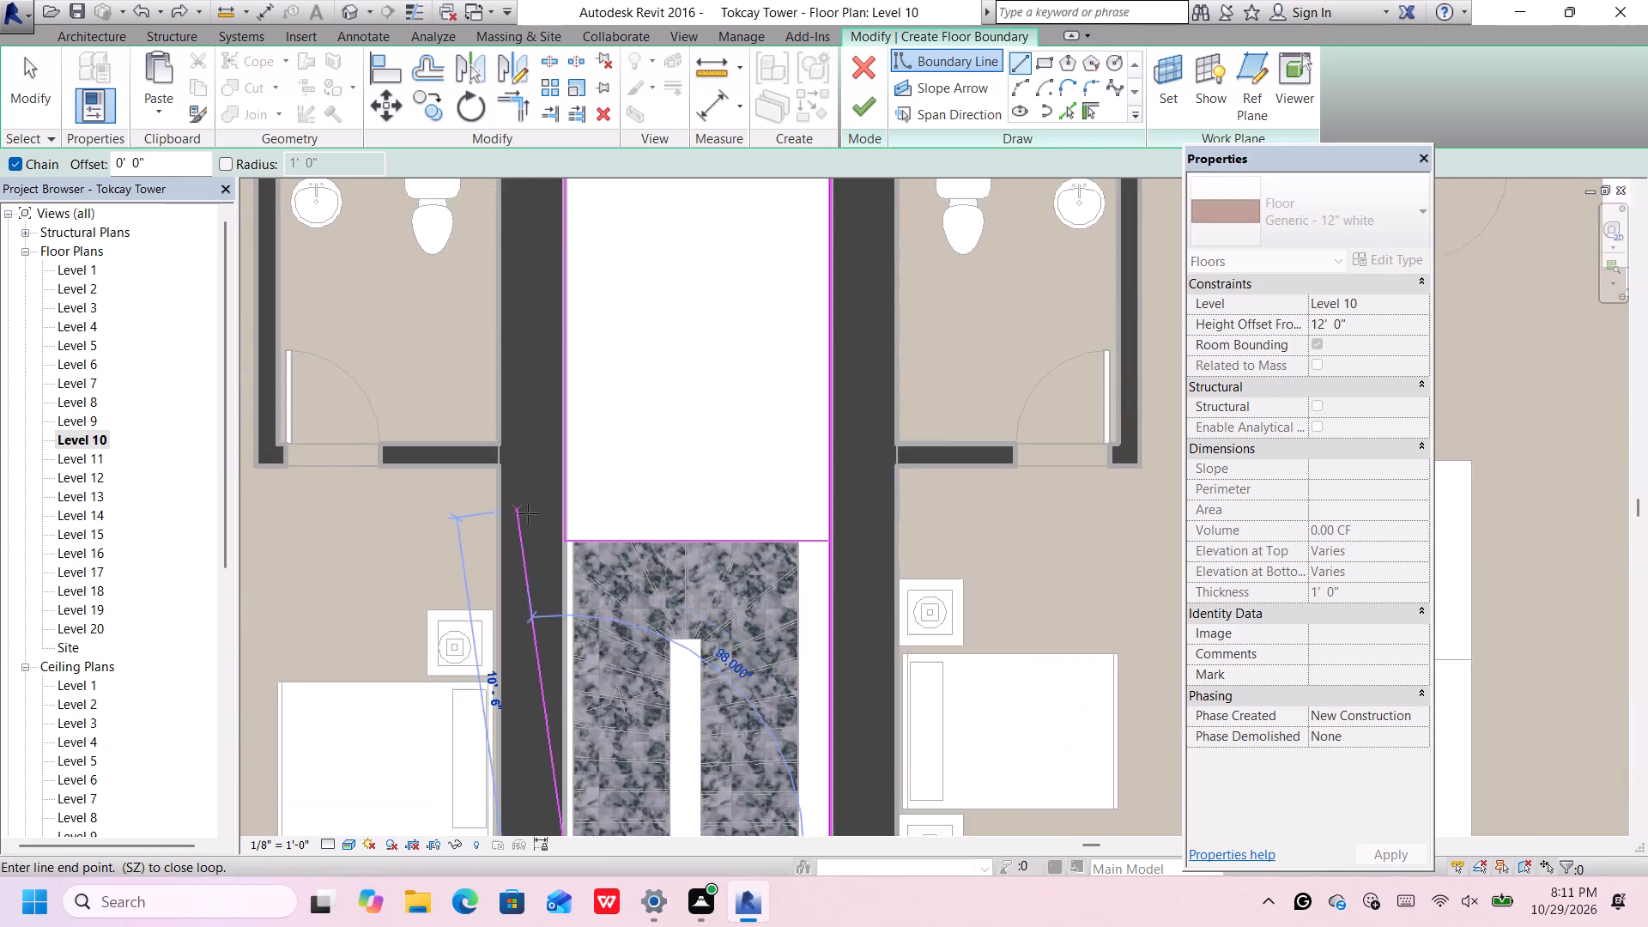
pyautogui.scroll(2, 528, 513)
pyautogui.click(586, 555)
# Draw a boundary line down the stair's left edge, from its top-left corner to its bottom-left corner.
pyautogui.scroll(6, 573, 582)
pyautogui.scroll(5, 626, 515)
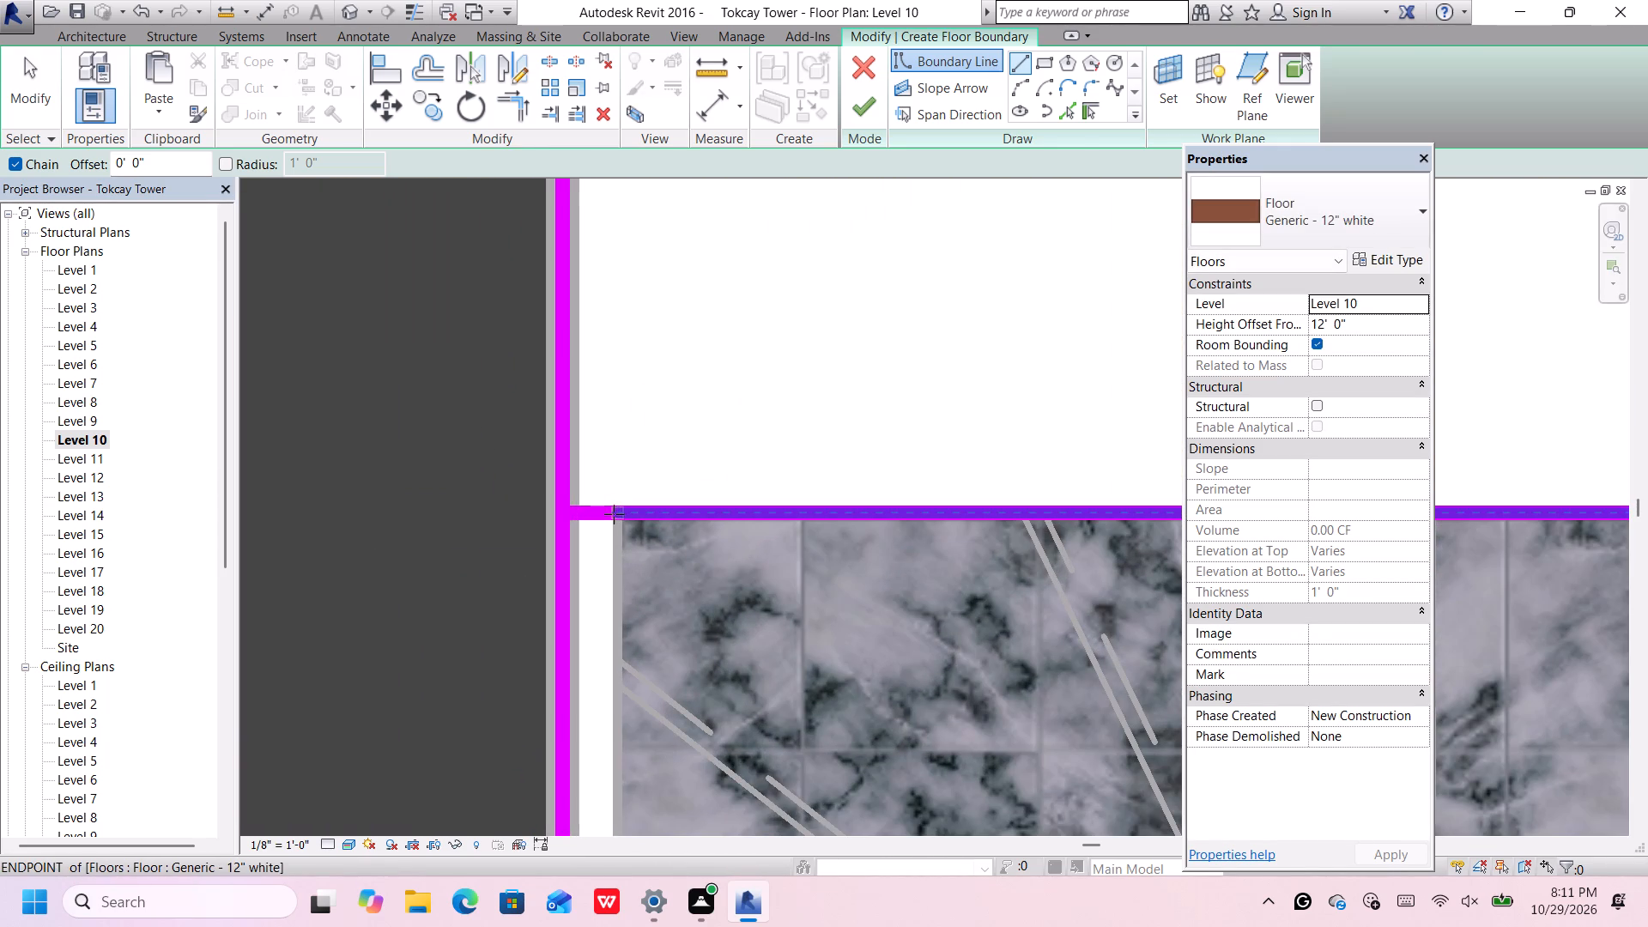
pyautogui.scroll(3, 614, 514)
pyautogui.click(615, 514)
pyautogui.scroll(-11, 615, 514)
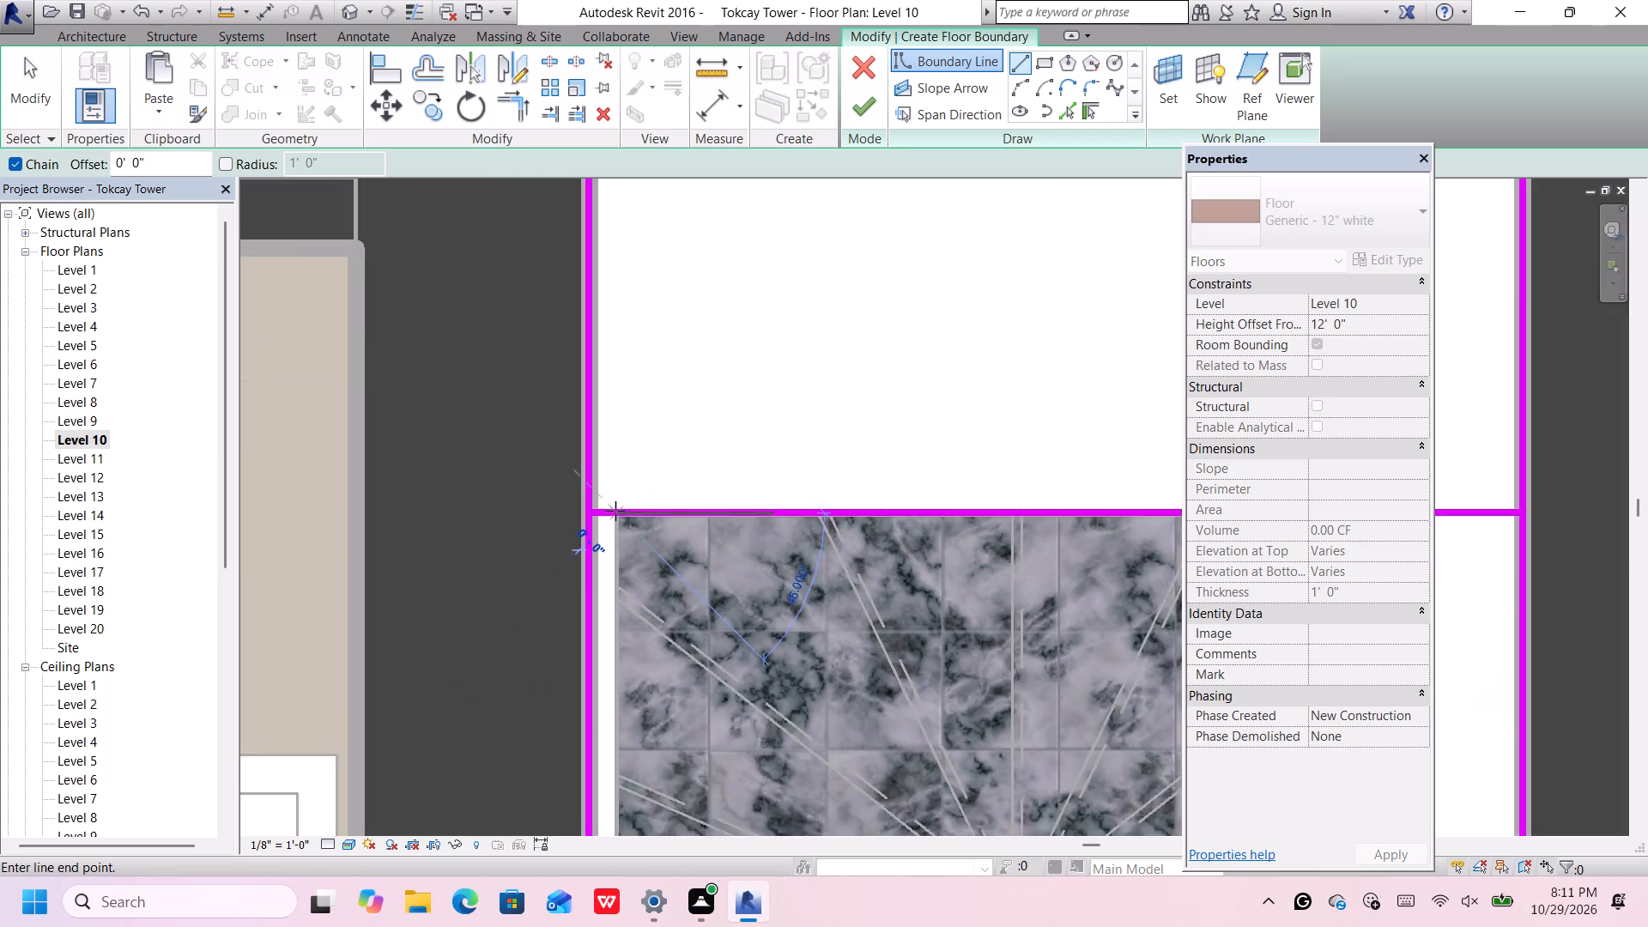
pyautogui.scroll(-9, 615, 511)
pyautogui.scroll(7, 605, 694)
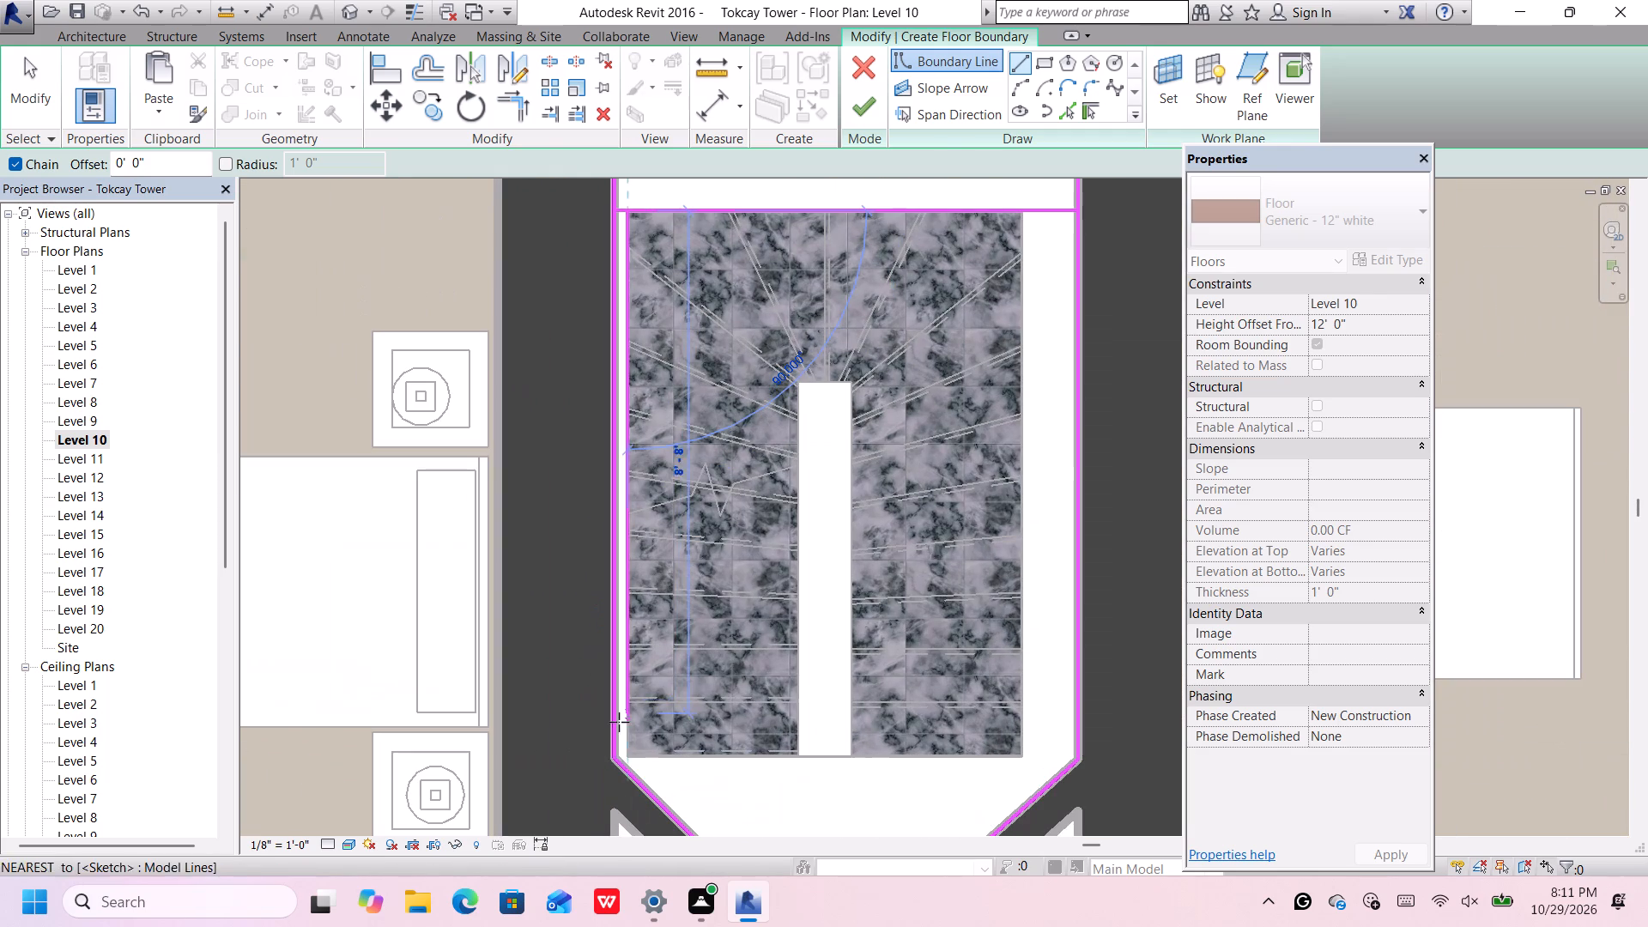
pyautogui.scroll(1, 627, 751)
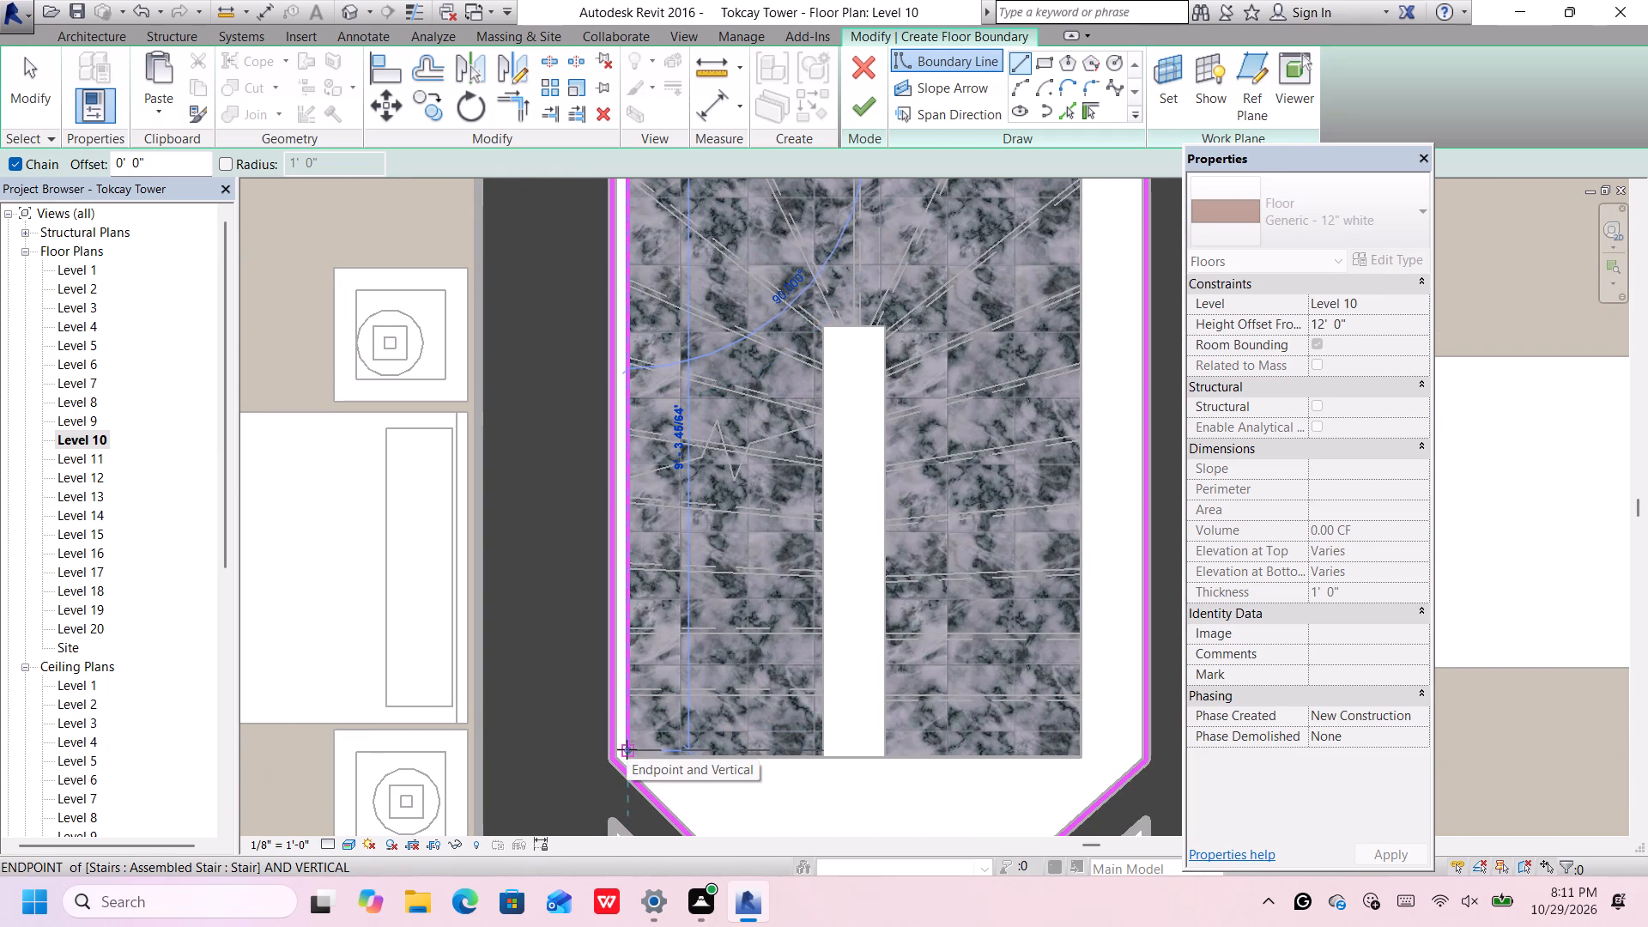
pyautogui.scroll(7, 625, 753)
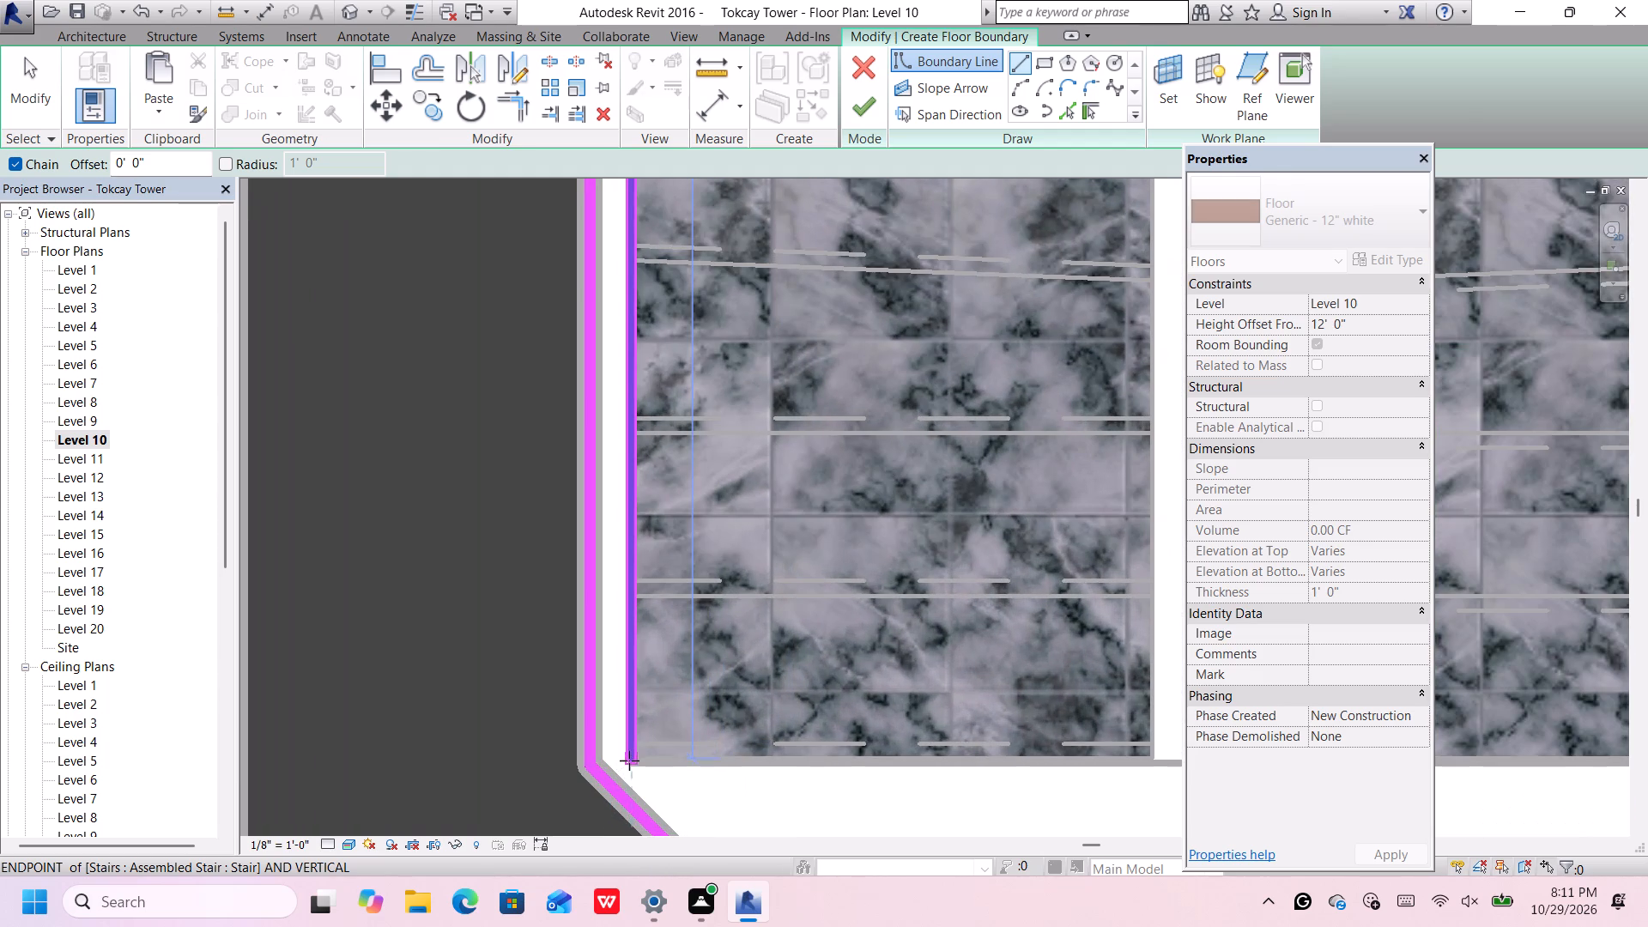
pyautogui.scroll(4, 631, 765)
pyautogui.click(631, 765)
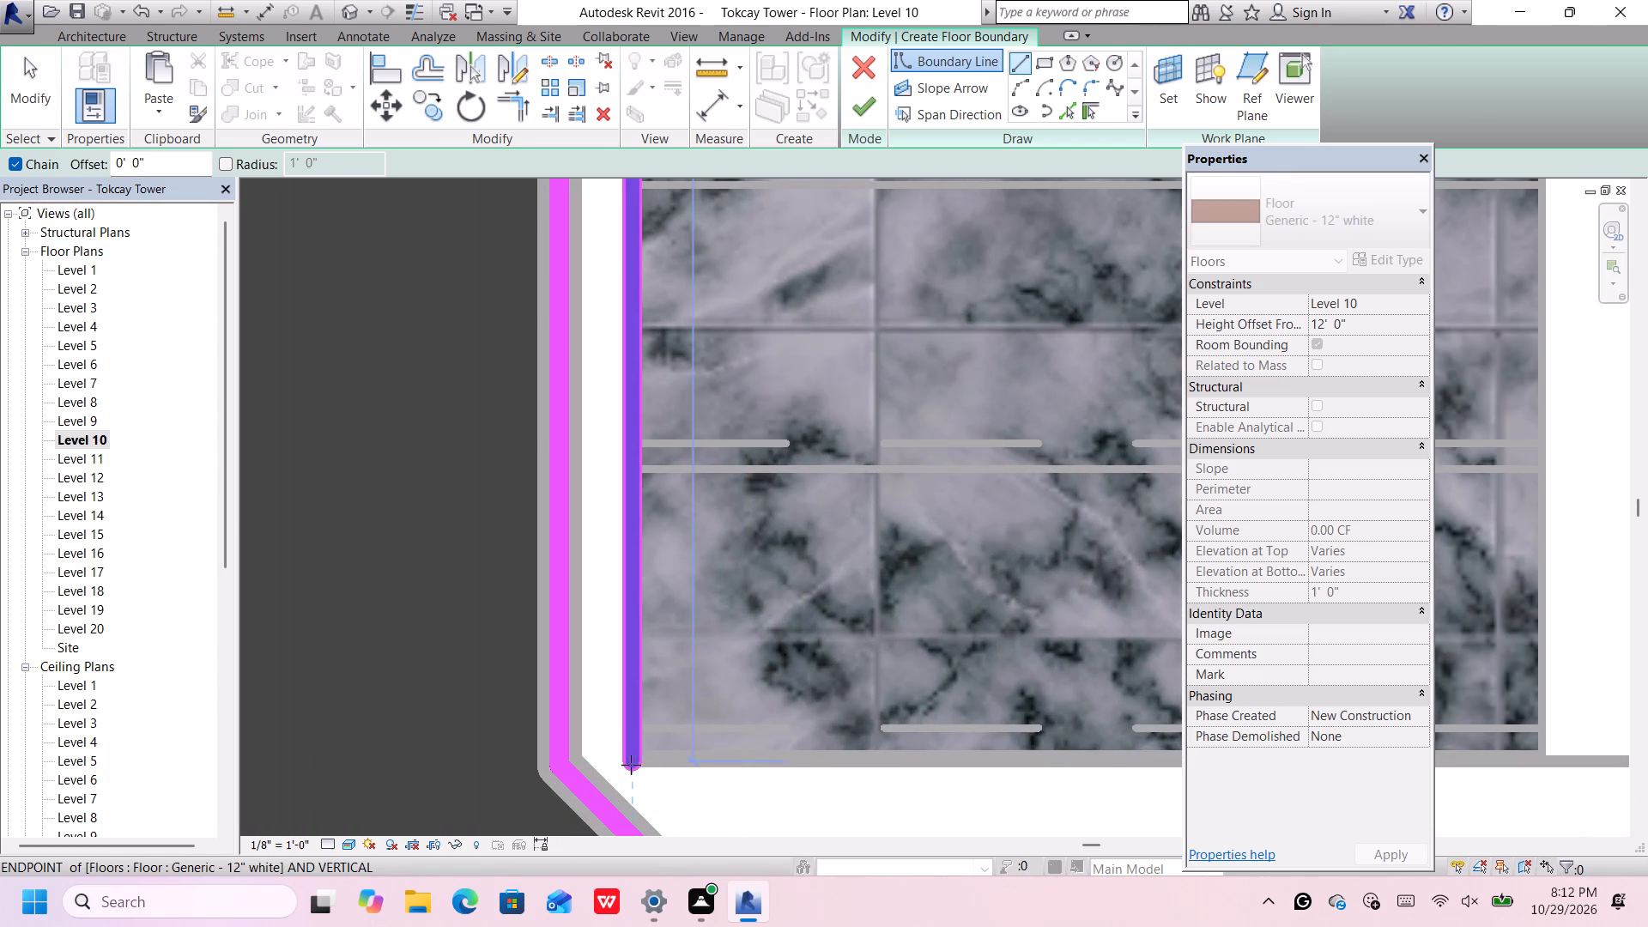
# Continue the boundary about 6' - 9 1/2" along the stair's bottom edge and up its right edge to the corridor rectangle's lower line.
pyautogui.scroll(-14, 631, 764)
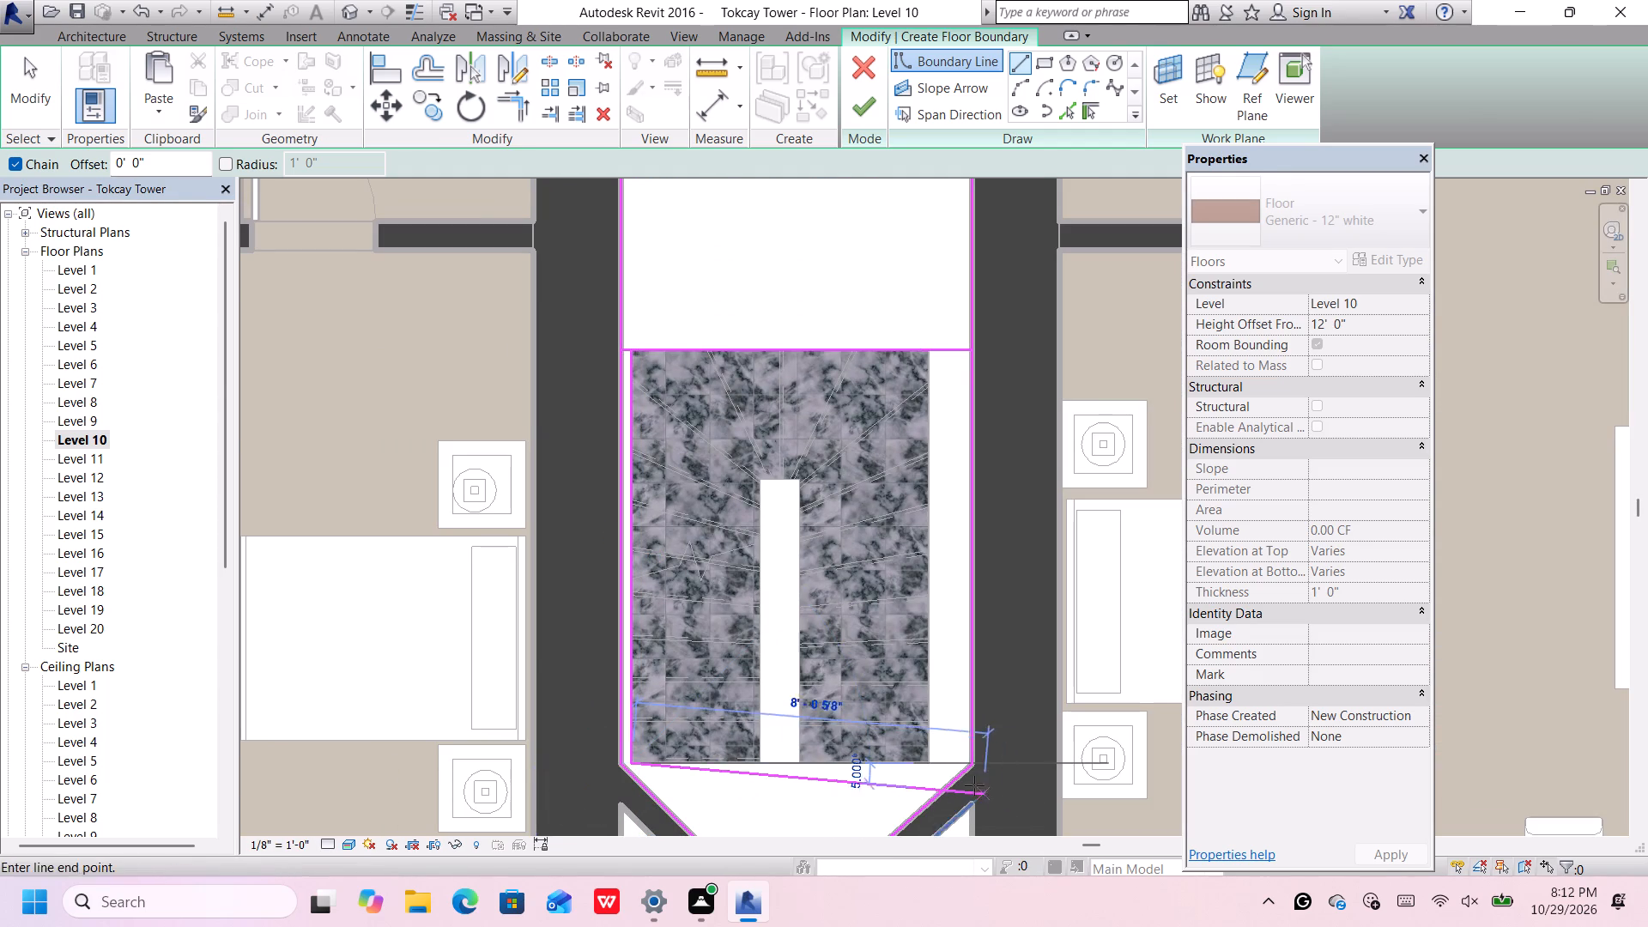
pyautogui.scroll(5, 932, 762)
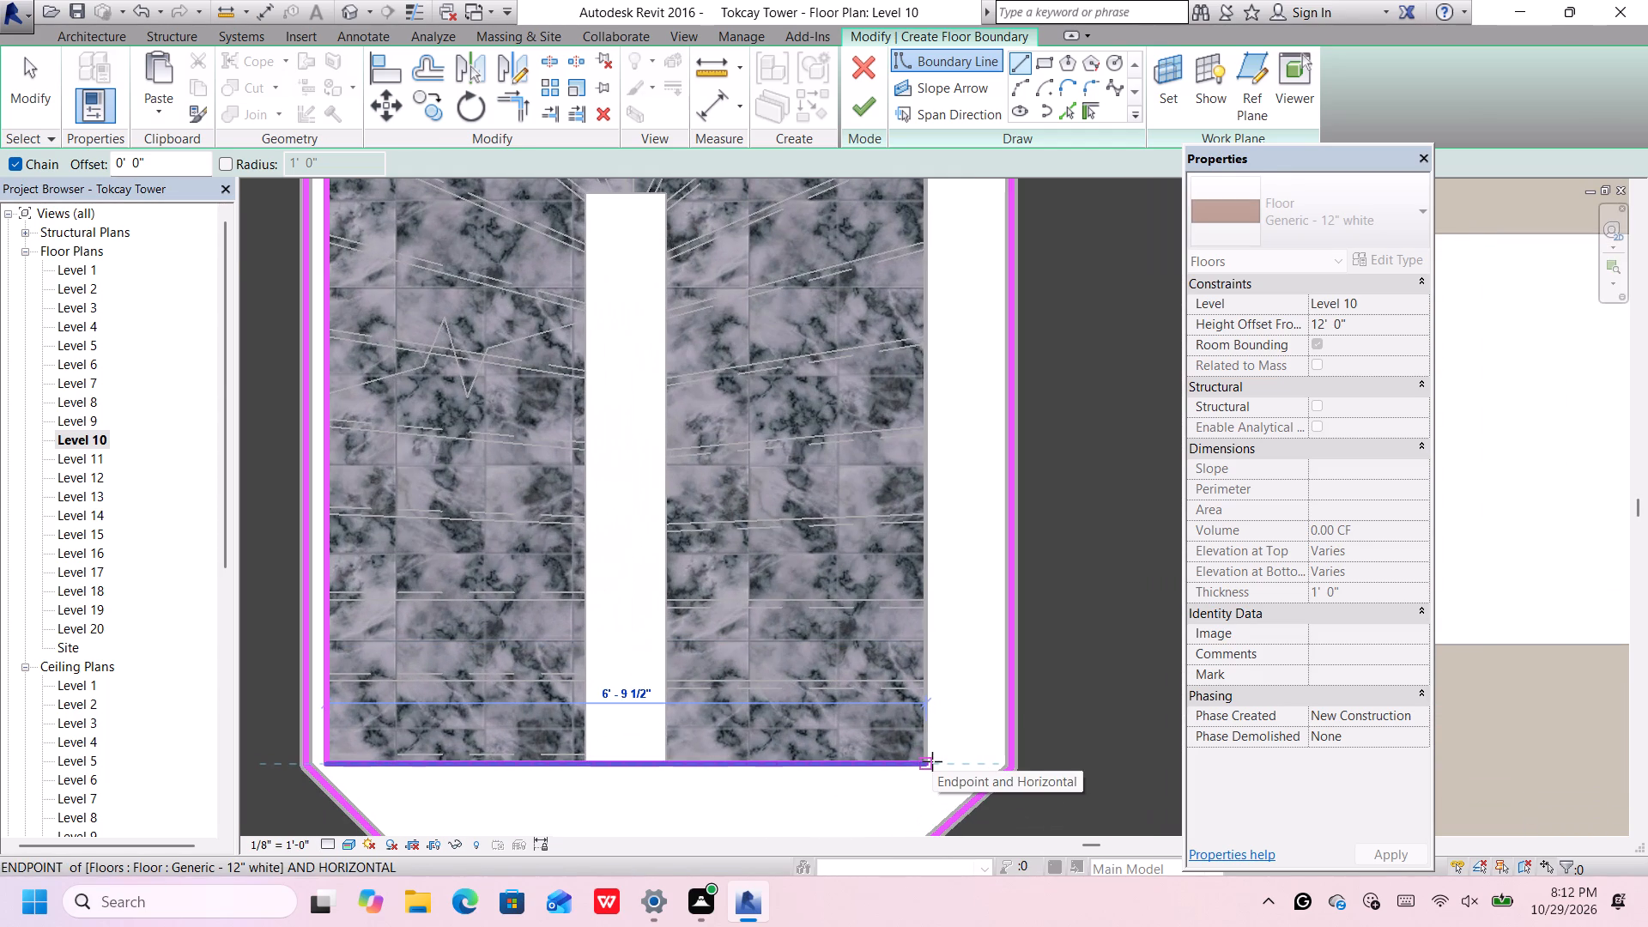
pyautogui.click(932, 761)
pyautogui.scroll(-7, 932, 760)
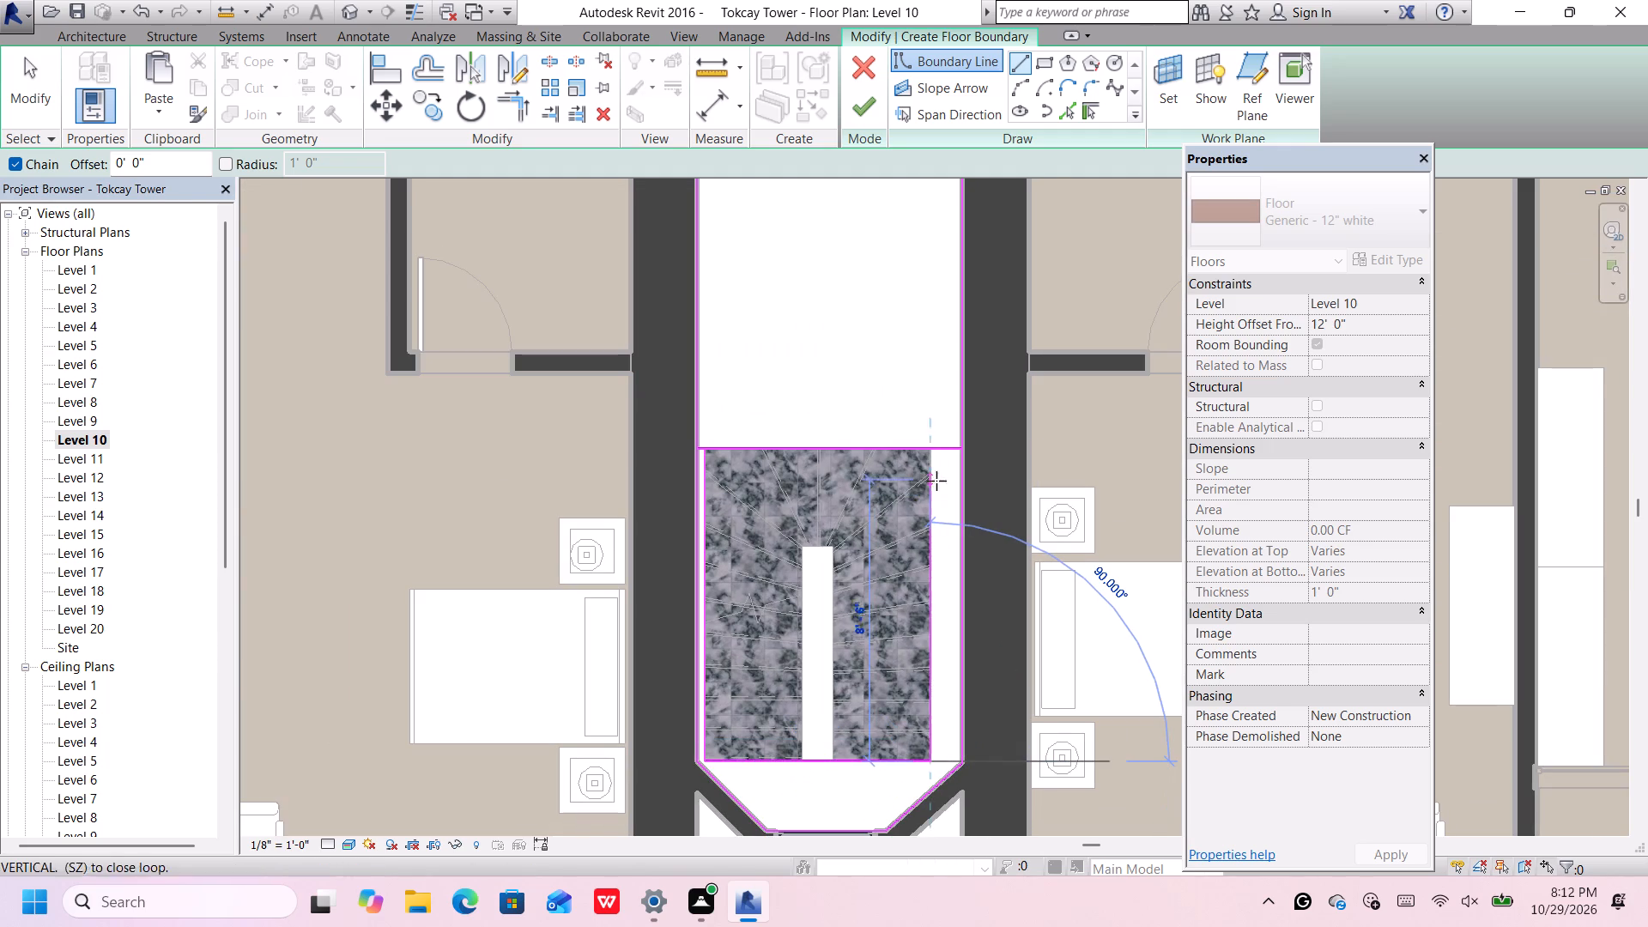
pyautogui.scroll(7, 930, 444)
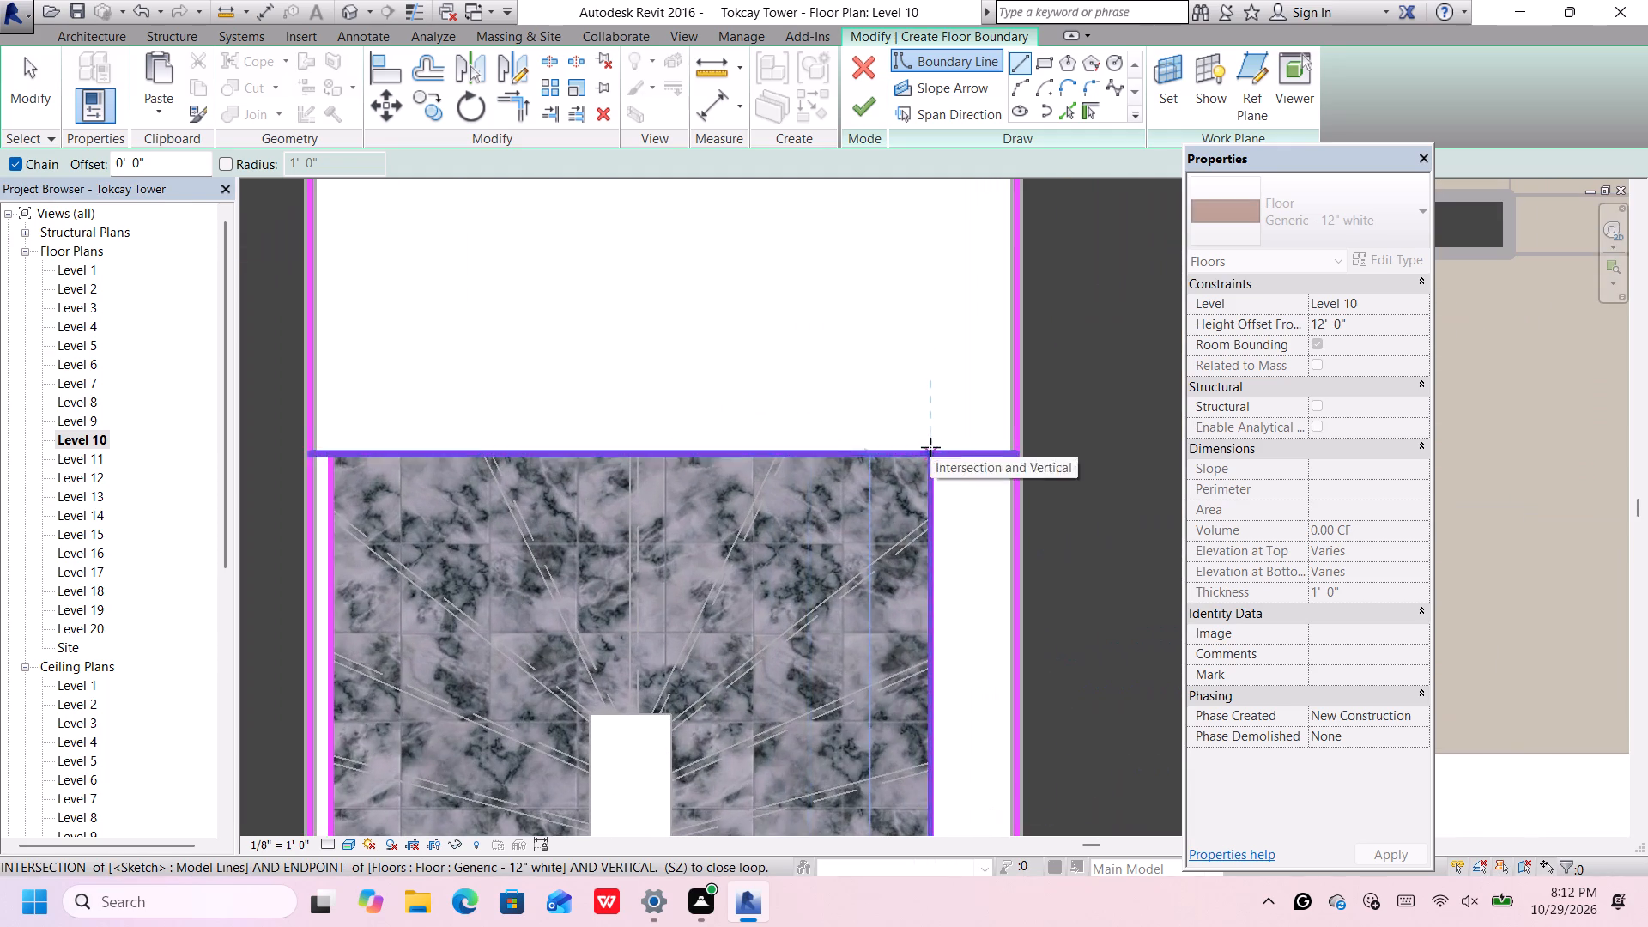
pyautogui.click(930, 447)
pyautogui.scroll(4, 935, 418)
pyautogui.scroll(-7, 935, 419)
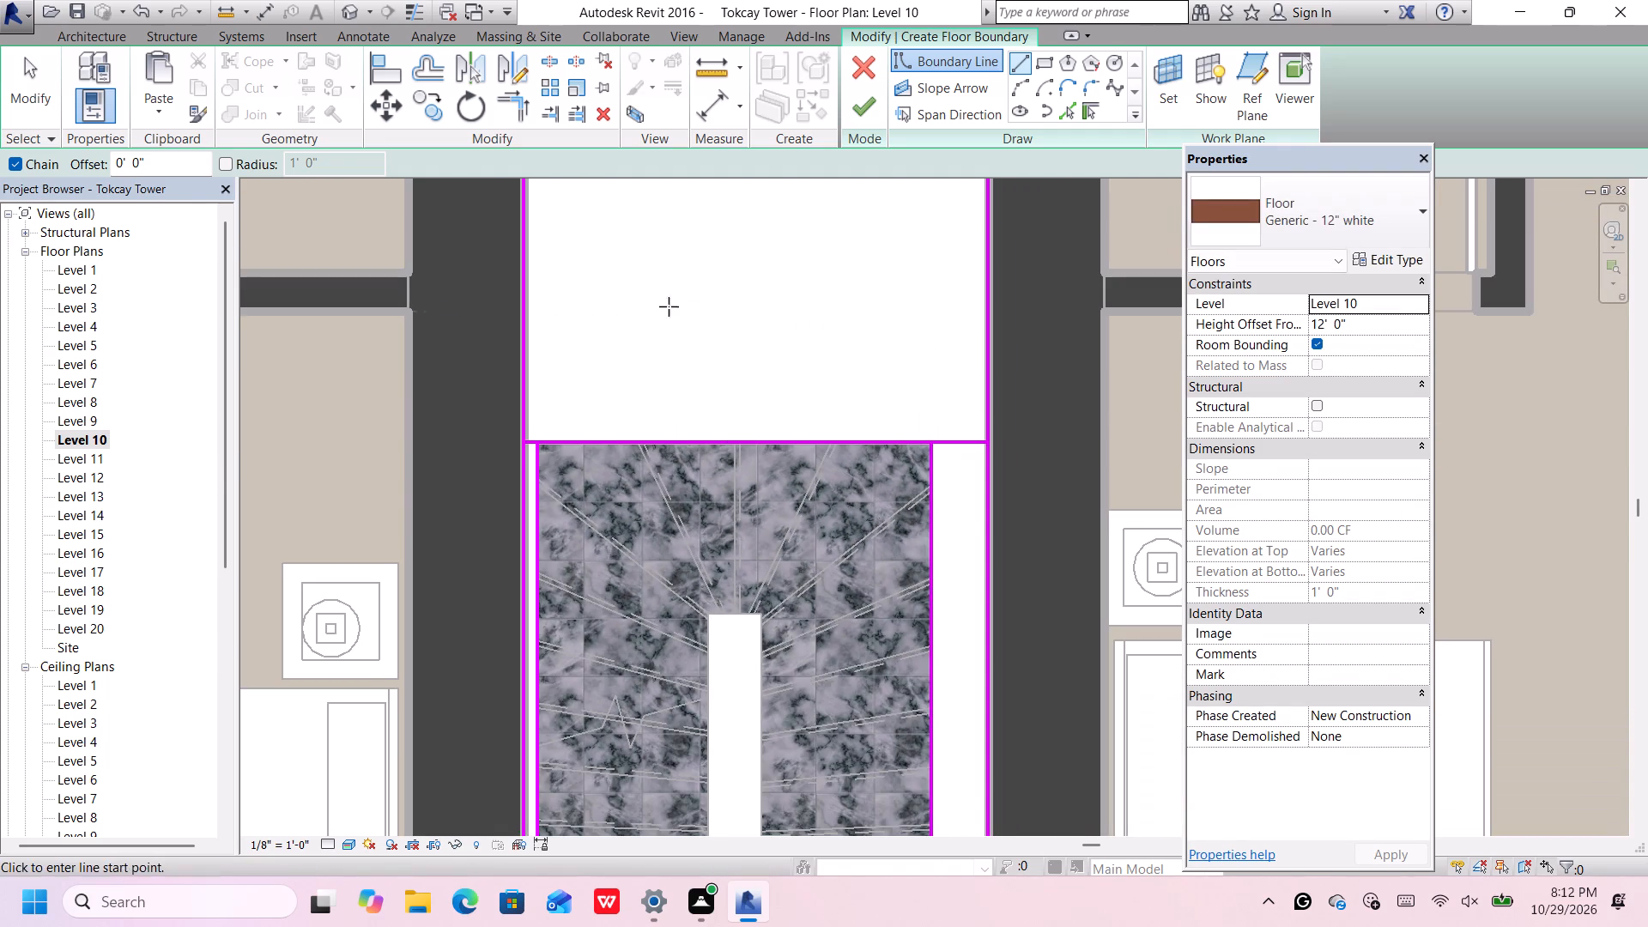
# Split the corridor rectangle's lower boundary line at the stair's top-left and top-right corners.
pyautogui.click(546, 57)
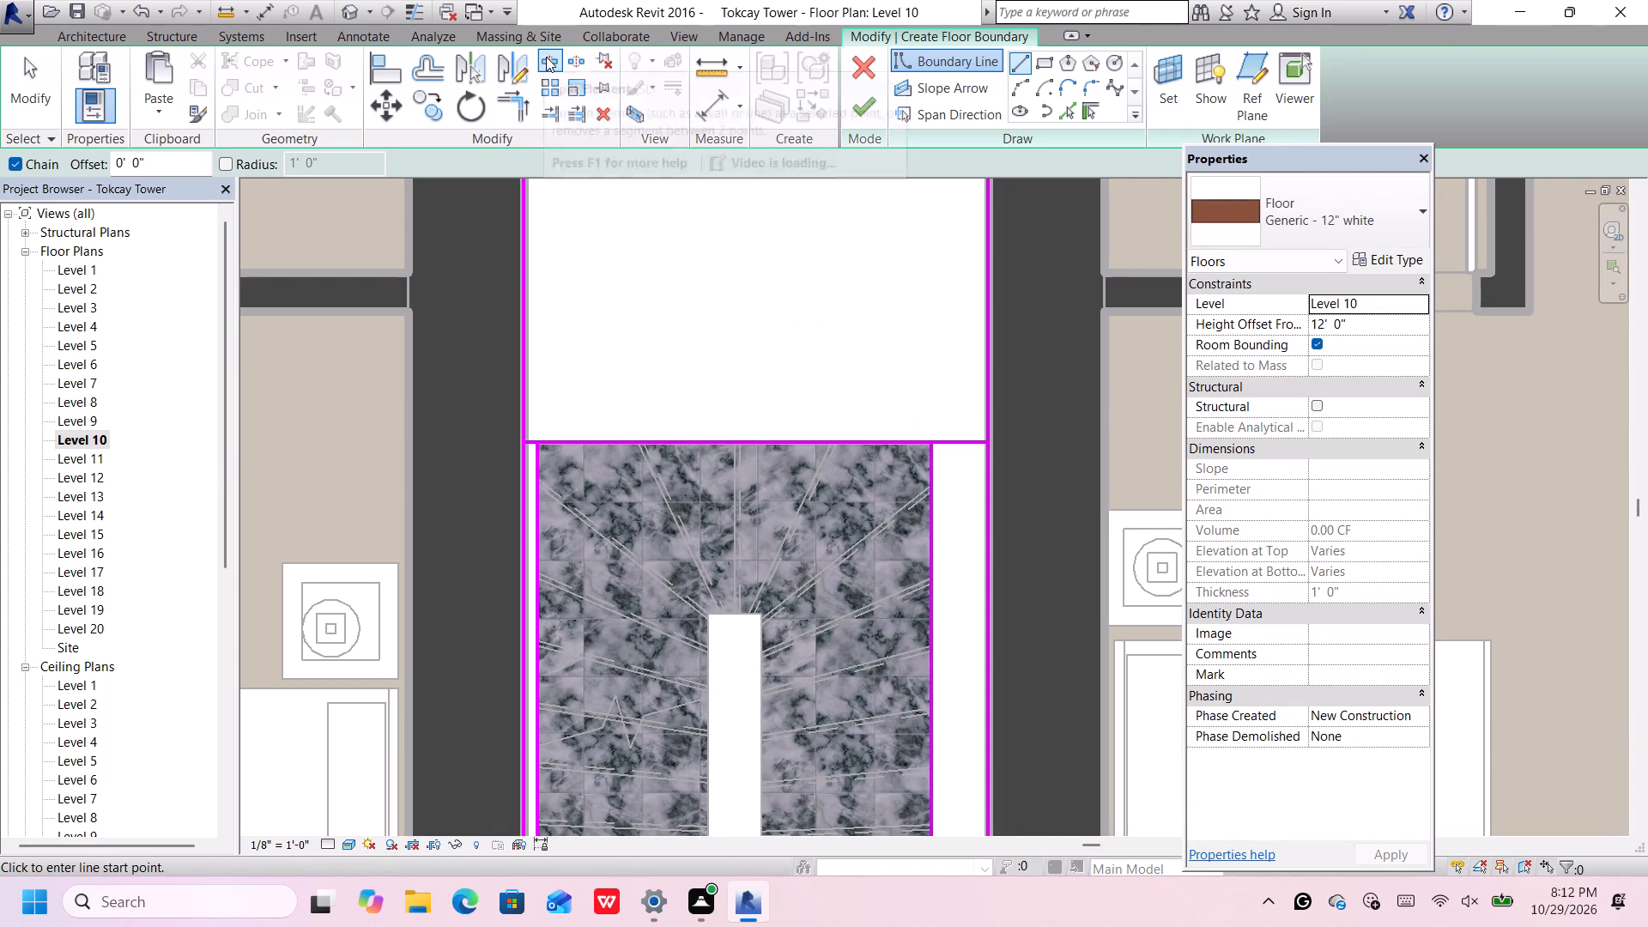
pyautogui.scroll(6, 506, 389)
pyautogui.scroll(4, 542, 455)
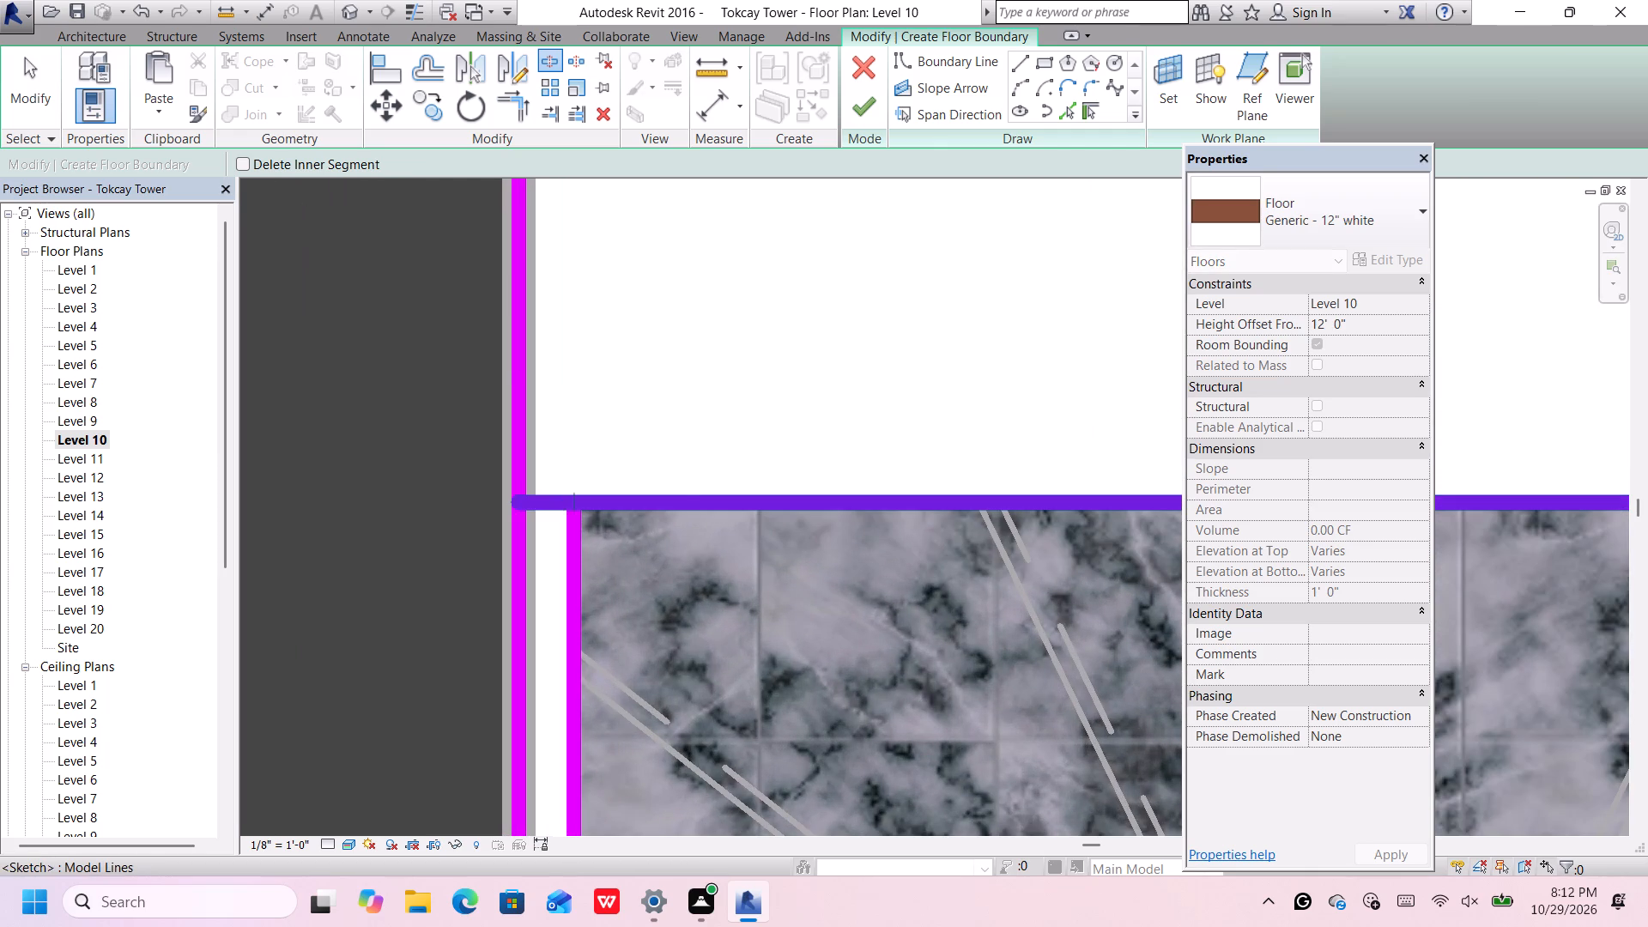
pyautogui.click(565, 495)
pyautogui.scroll(-12, 565, 495)
pyautogui.scroll(7, 873, 512)
pyautogui.click(856, 492)
pyautogui.scroll(-4, 871, 465)
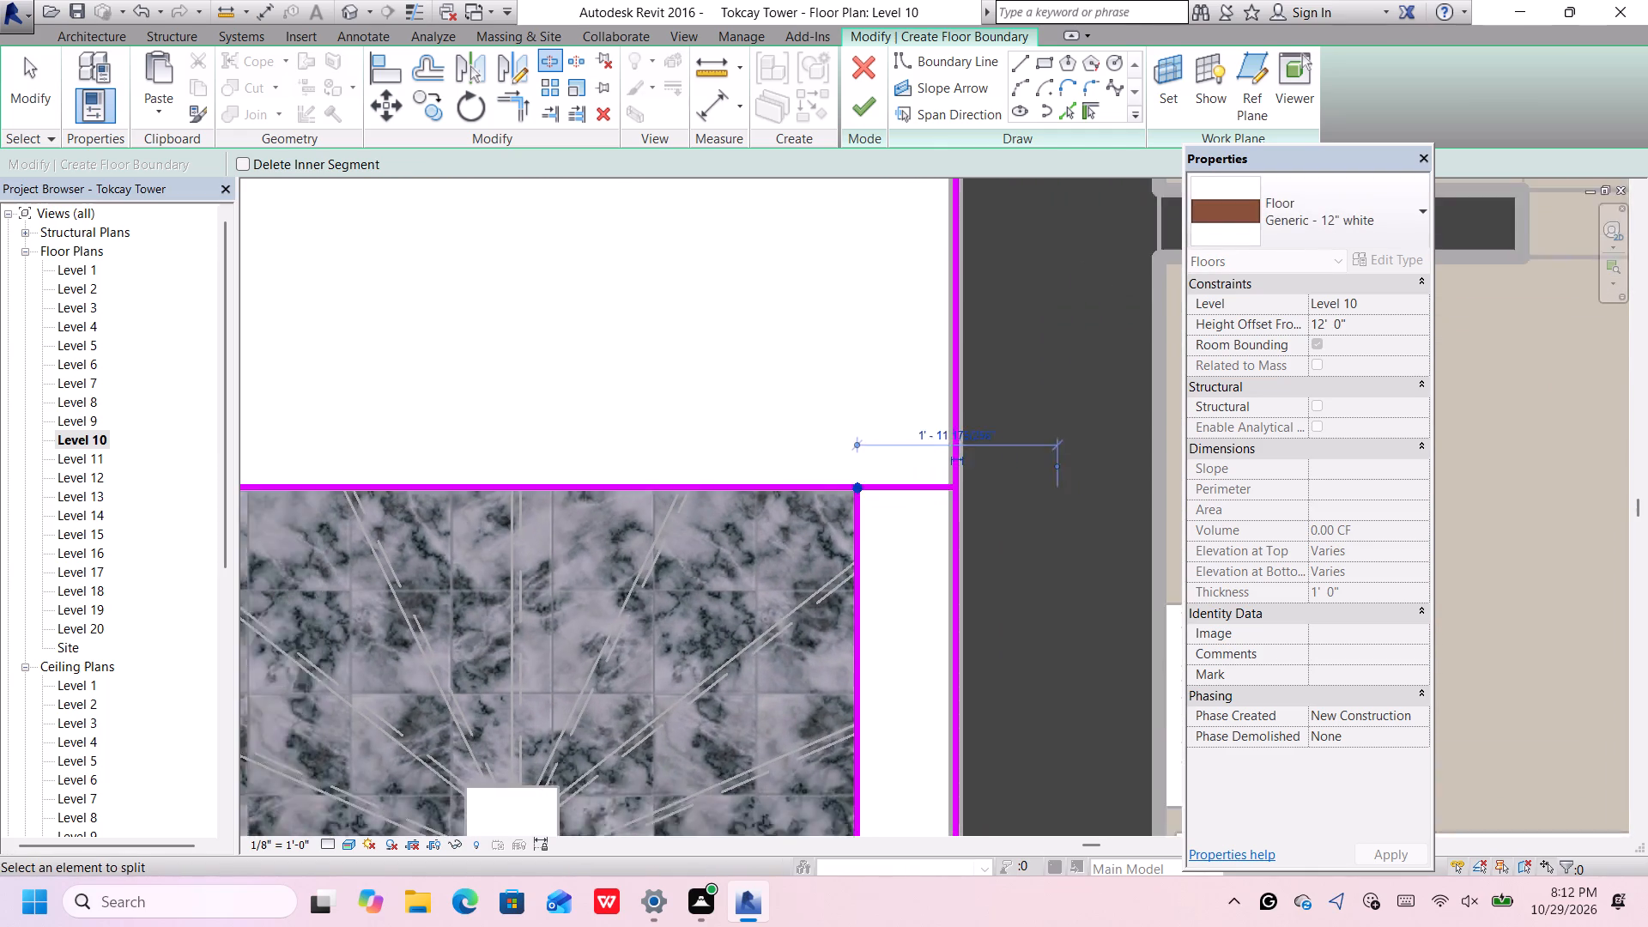
pyautogui.scroll(-3, 871, 465)
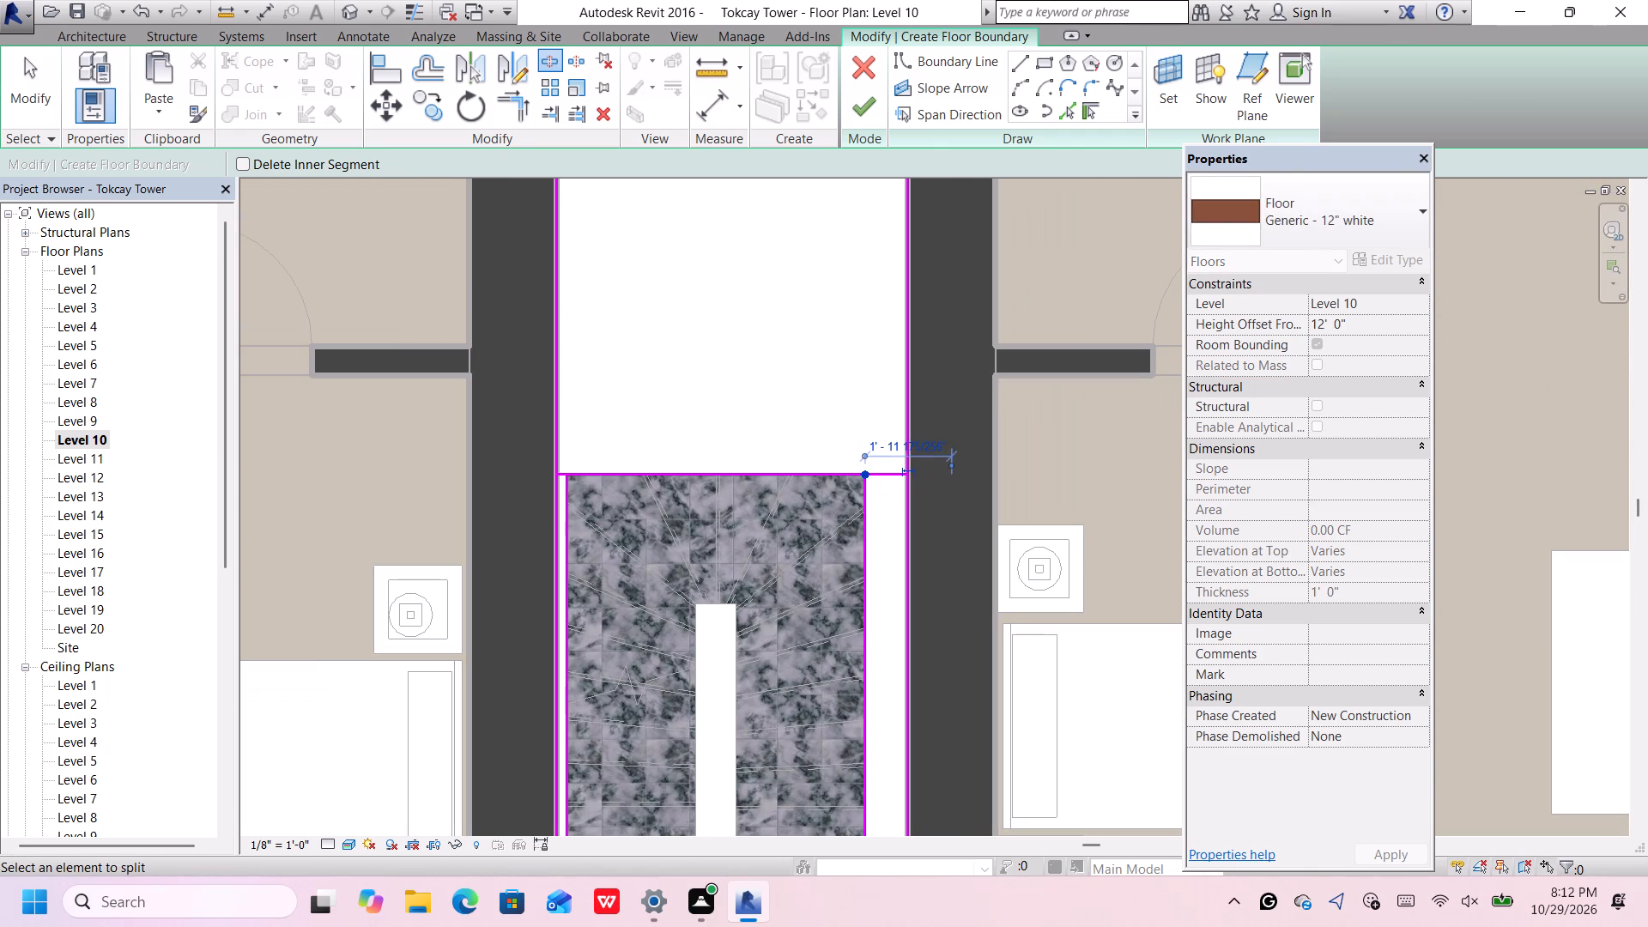
pyautogui.press('Escape')
pyautogui.press('Escape')
# Delete the short boundary segments between the stair's top corners and the shaft walls on both sides.
pyautogui.scroll(5, 560, 473)
pyautogui.click(564, 472)
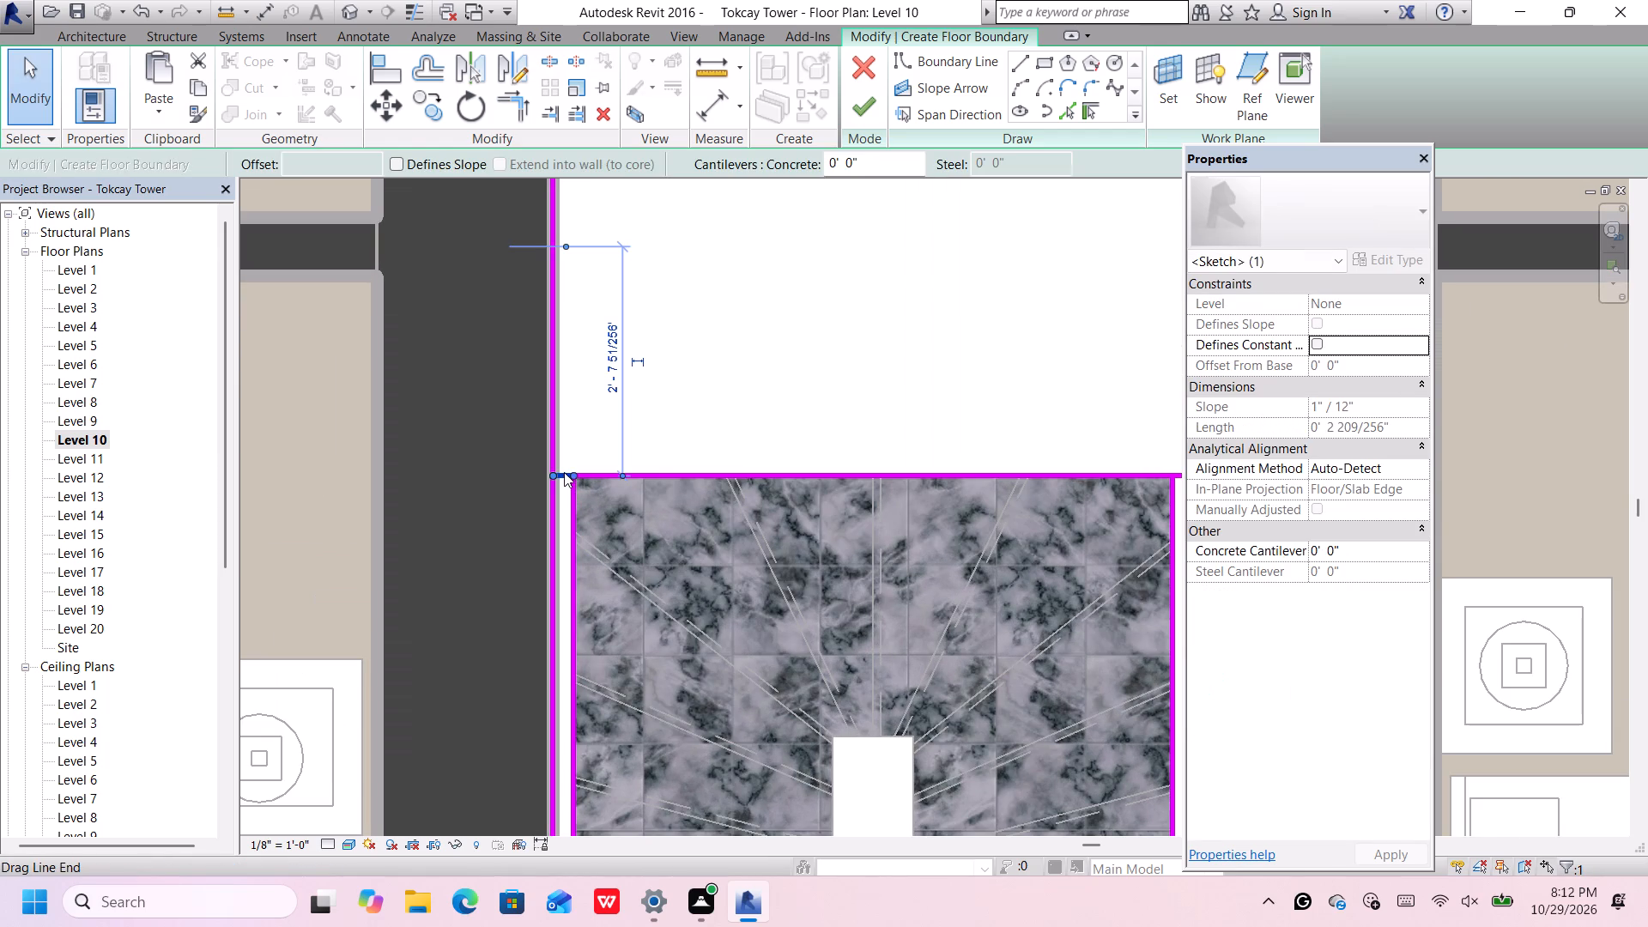
pyautogui.press('Delete')
pyautogui.scroll(-6, 563, 470)
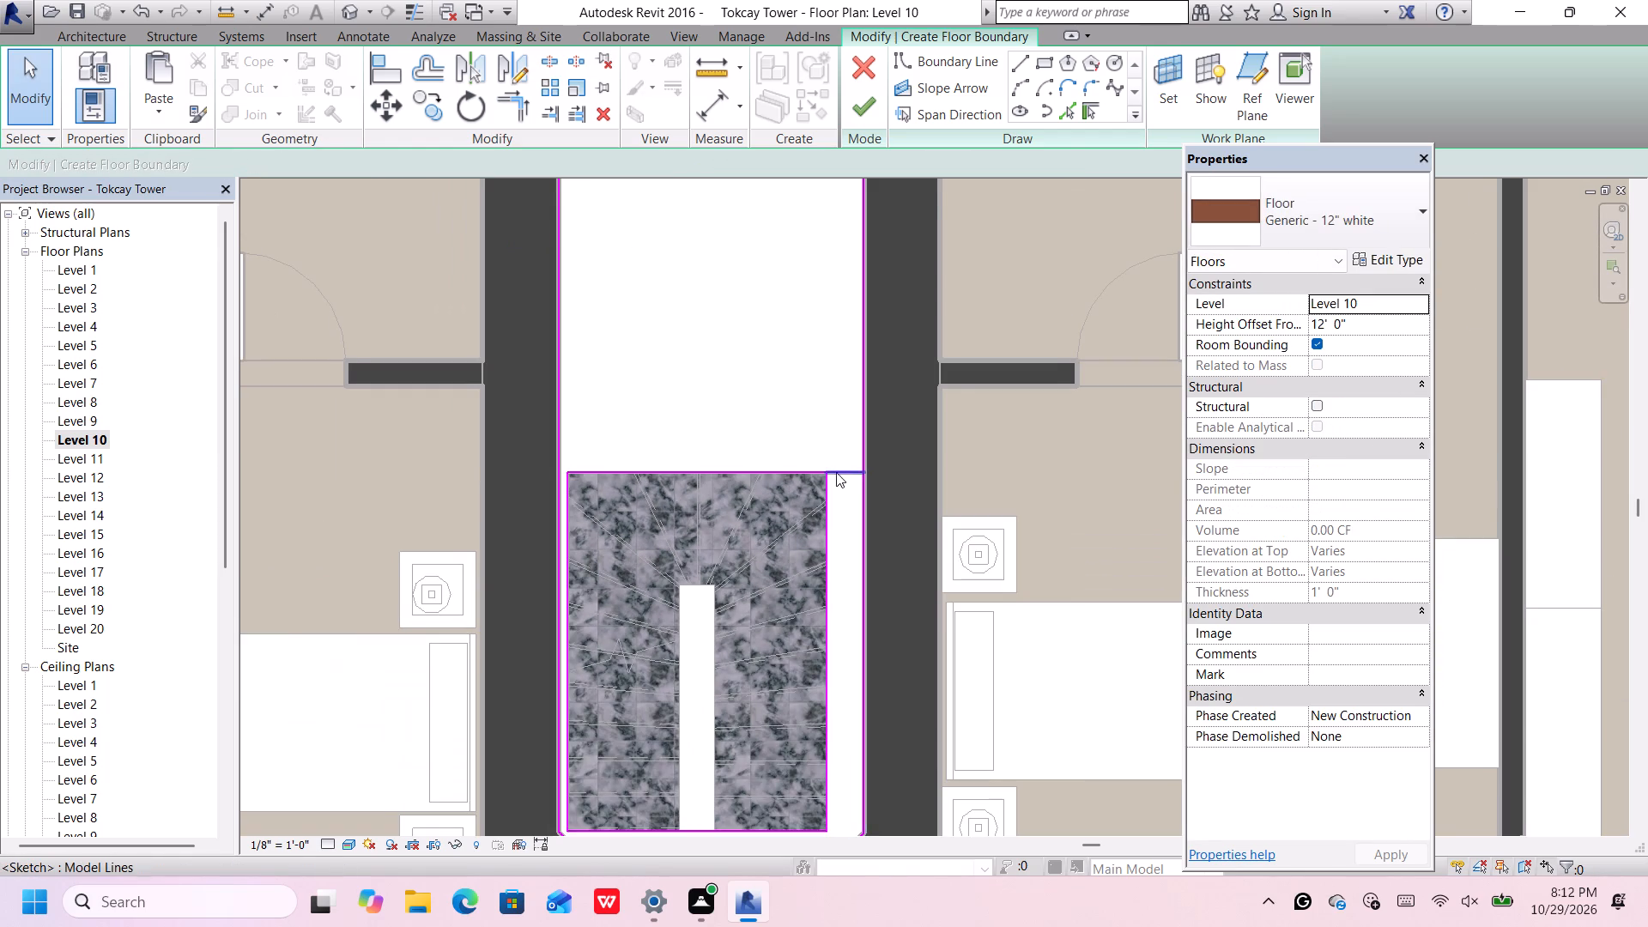
pyautogui.scroll(2, 836, 476)
pyautogui.click(839, 477)
pyautogui.press('Delete')
pyautogui.scroll(-5, 839, 477)
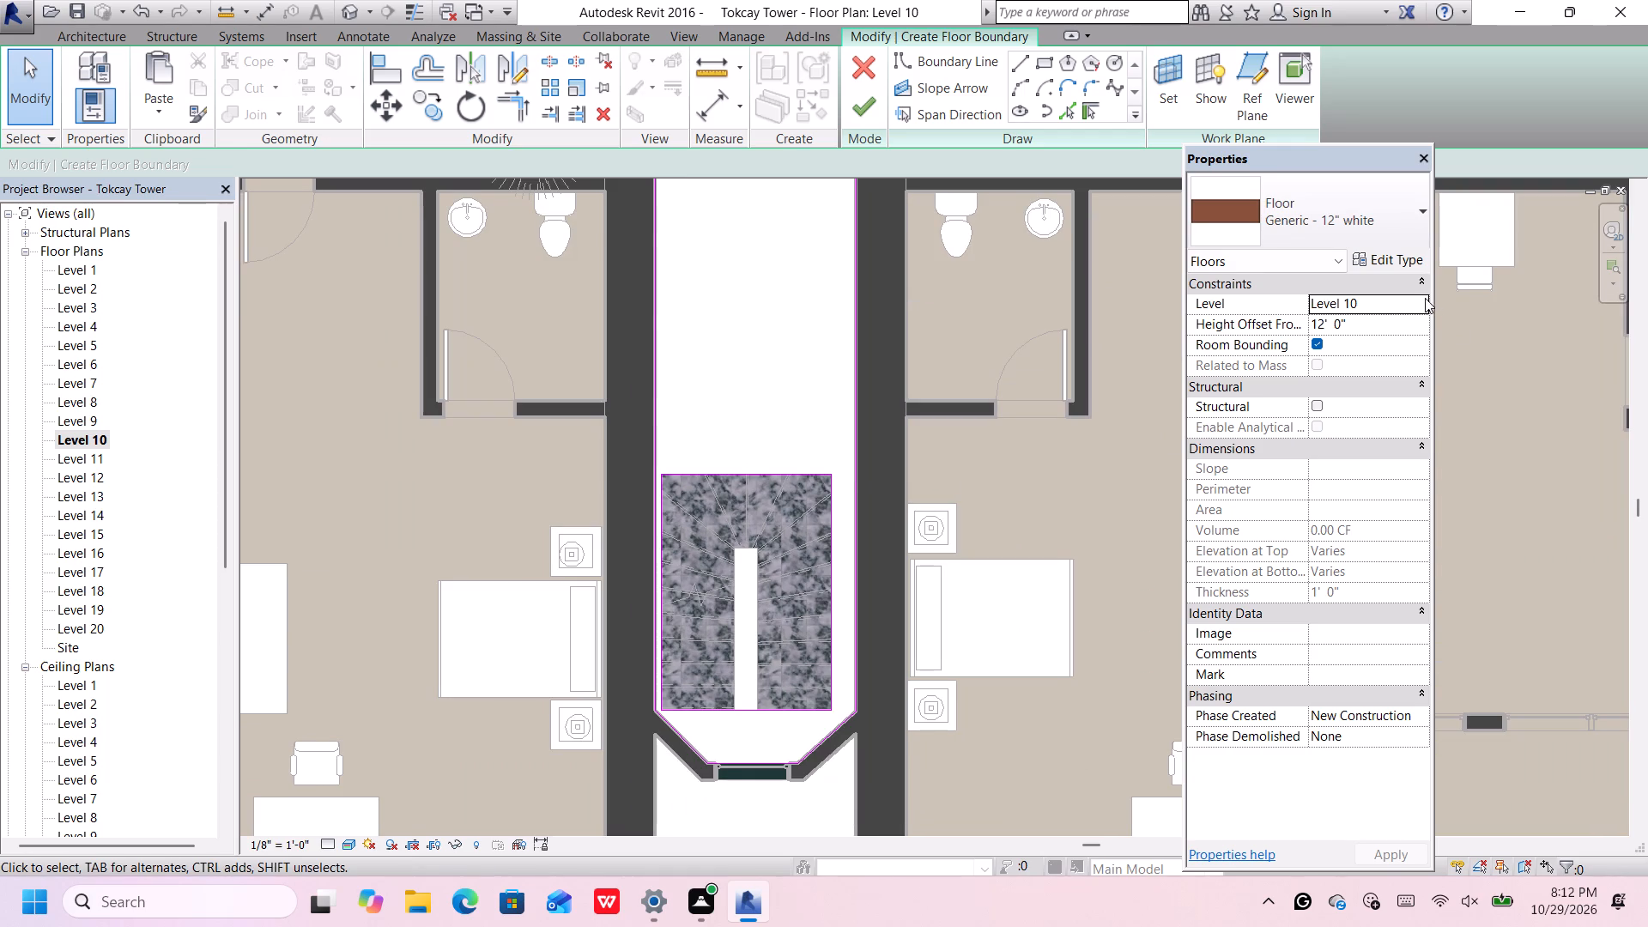
# Set the floor's level constraint to Level 9.
pyautogui.click(1425, 298)
pyautogui.click(1357, 353)
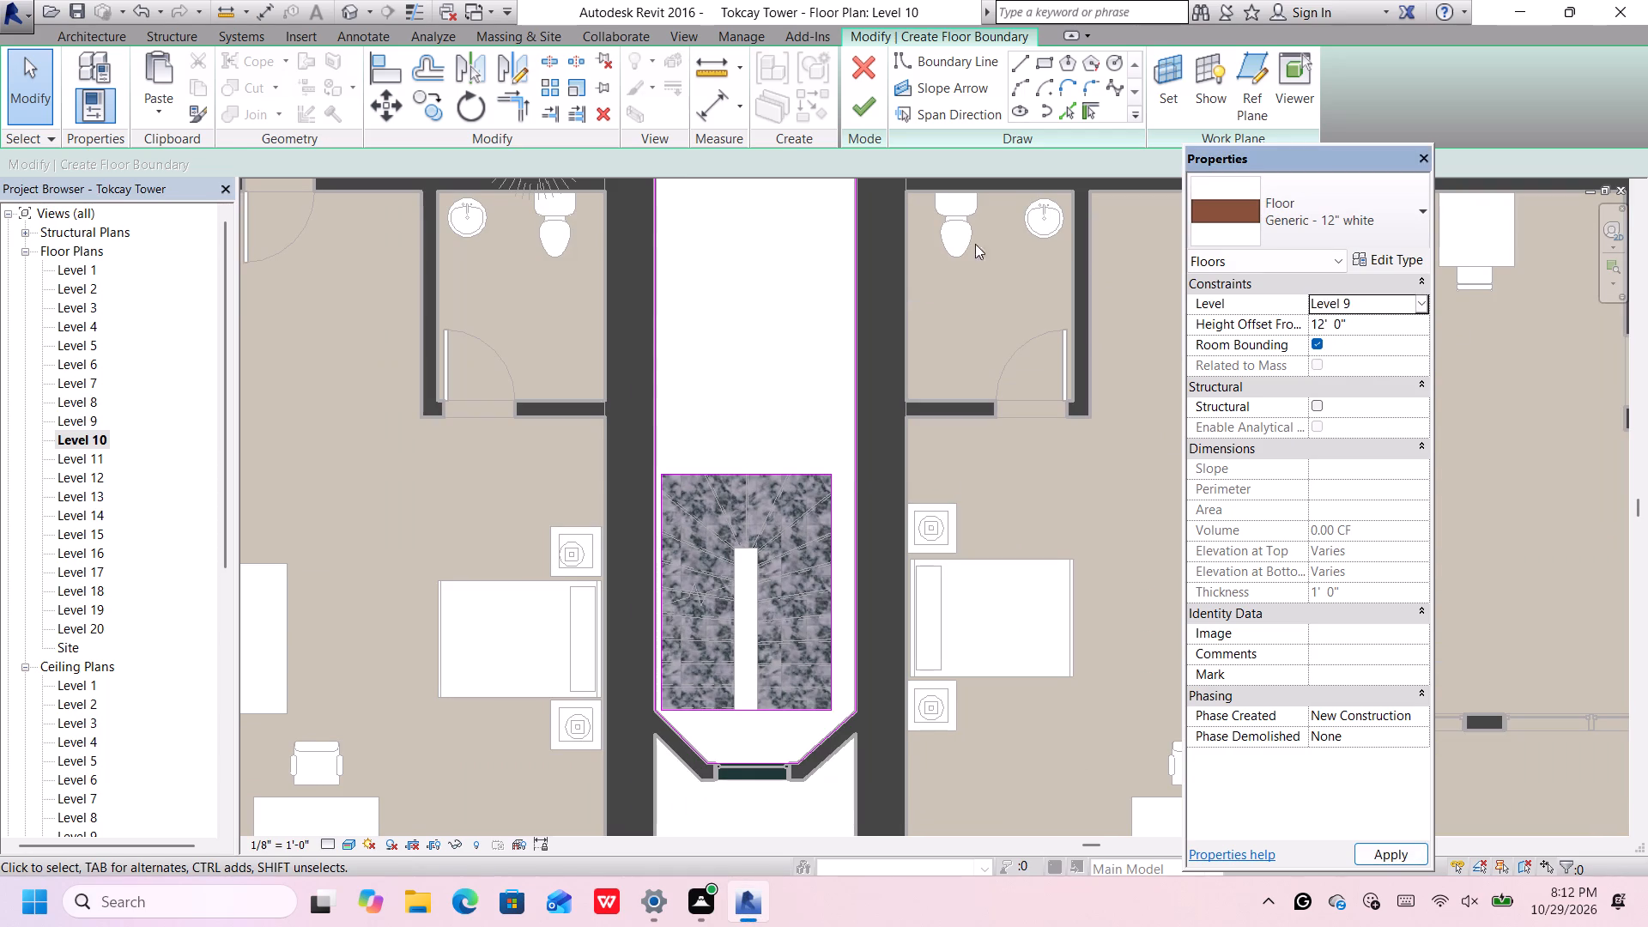
# Finish the corridor floor's boundary sketch in the Level 10 plan and clear the selection.
pyautogui.moveTo(863, 106); pyautogui.dragTo(856, 107)
pyautogui.scroll(-5, 827, 391)
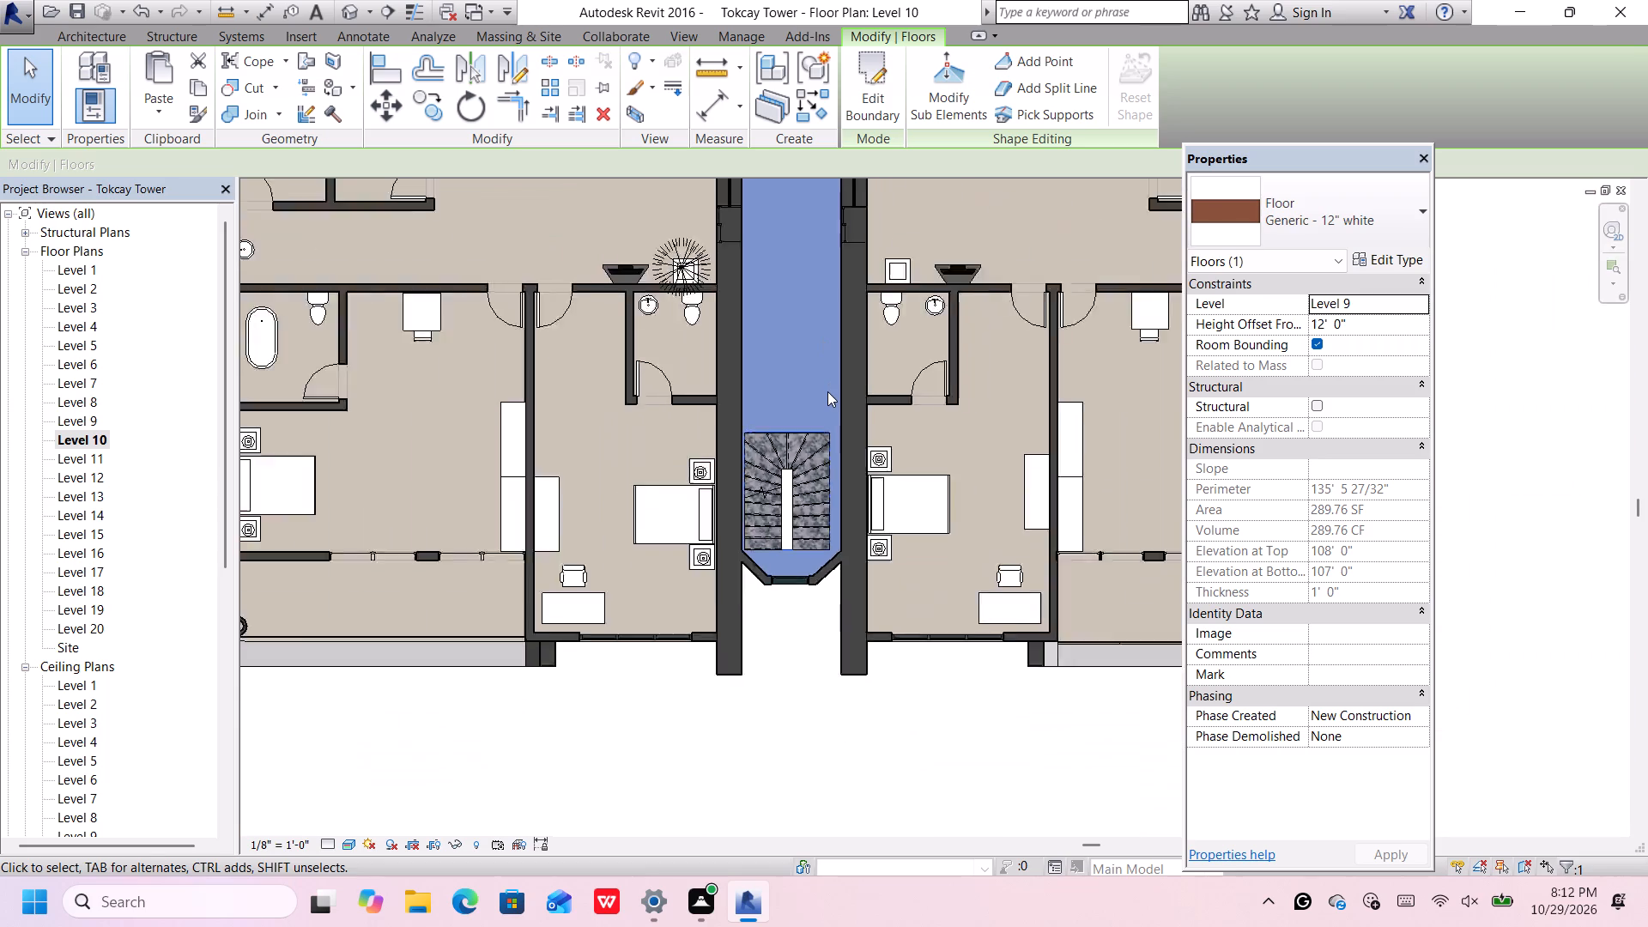
pyautogui.scroll(-6, 827, 391)
pyautogui.moveTo(815, 409); pyautogui.dragTo(805, 464, button='middle')
pyautogui.click(775, 677)
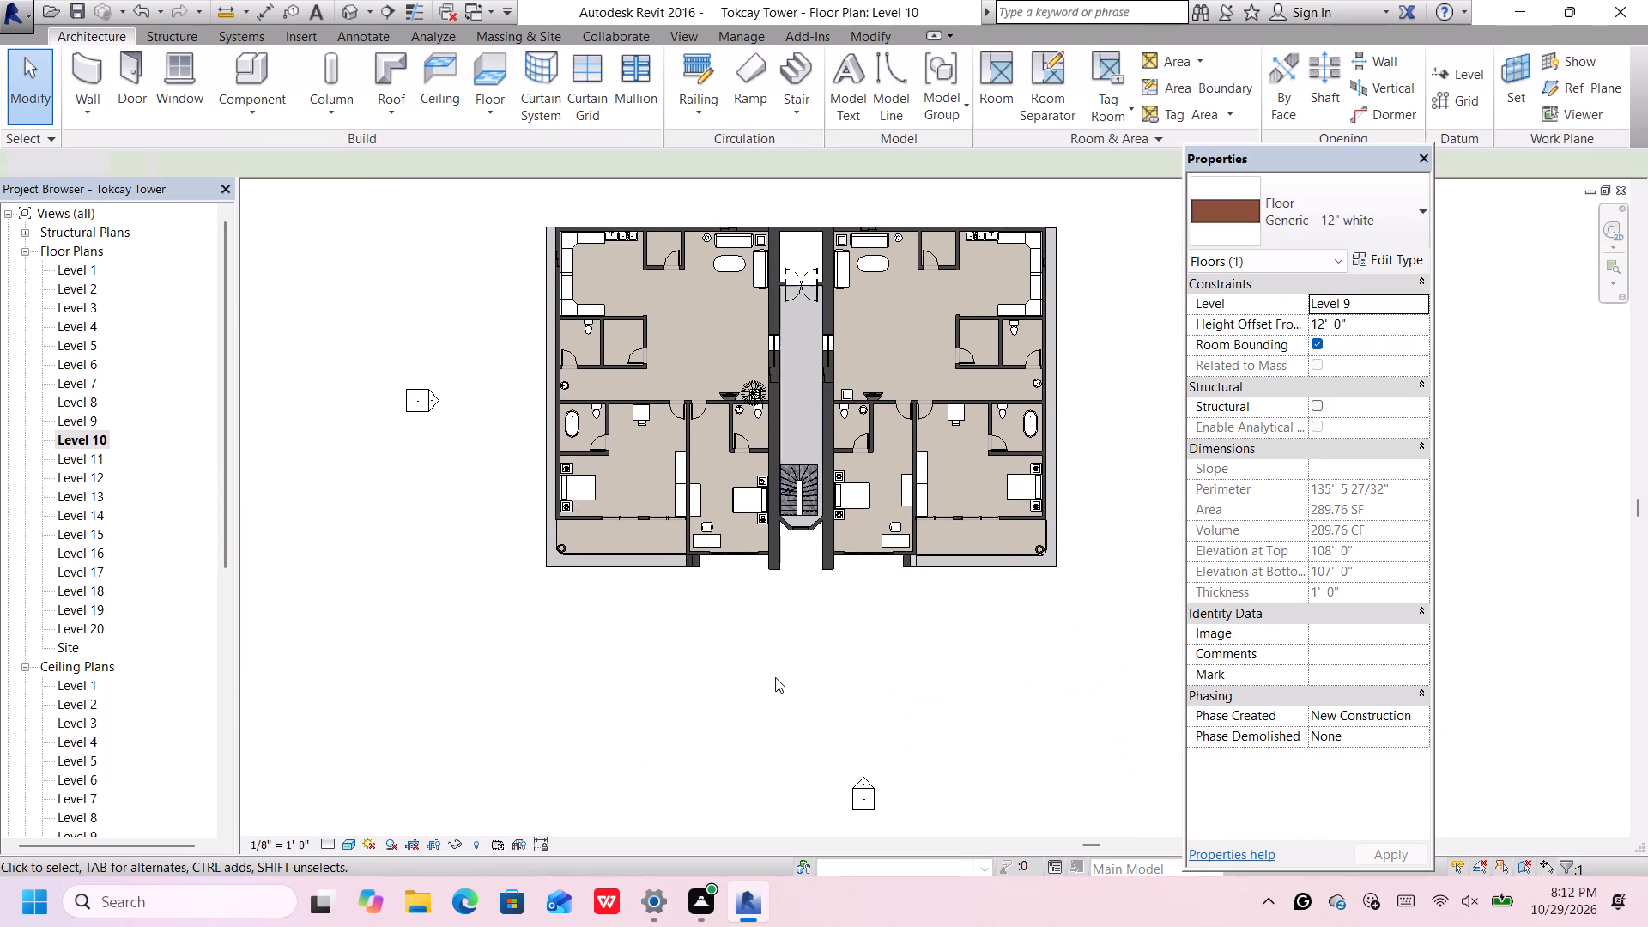
# Open the Level 11 floor plan and display it in the Realistic visual style.
pyautogui.doubleClick(65, 455)
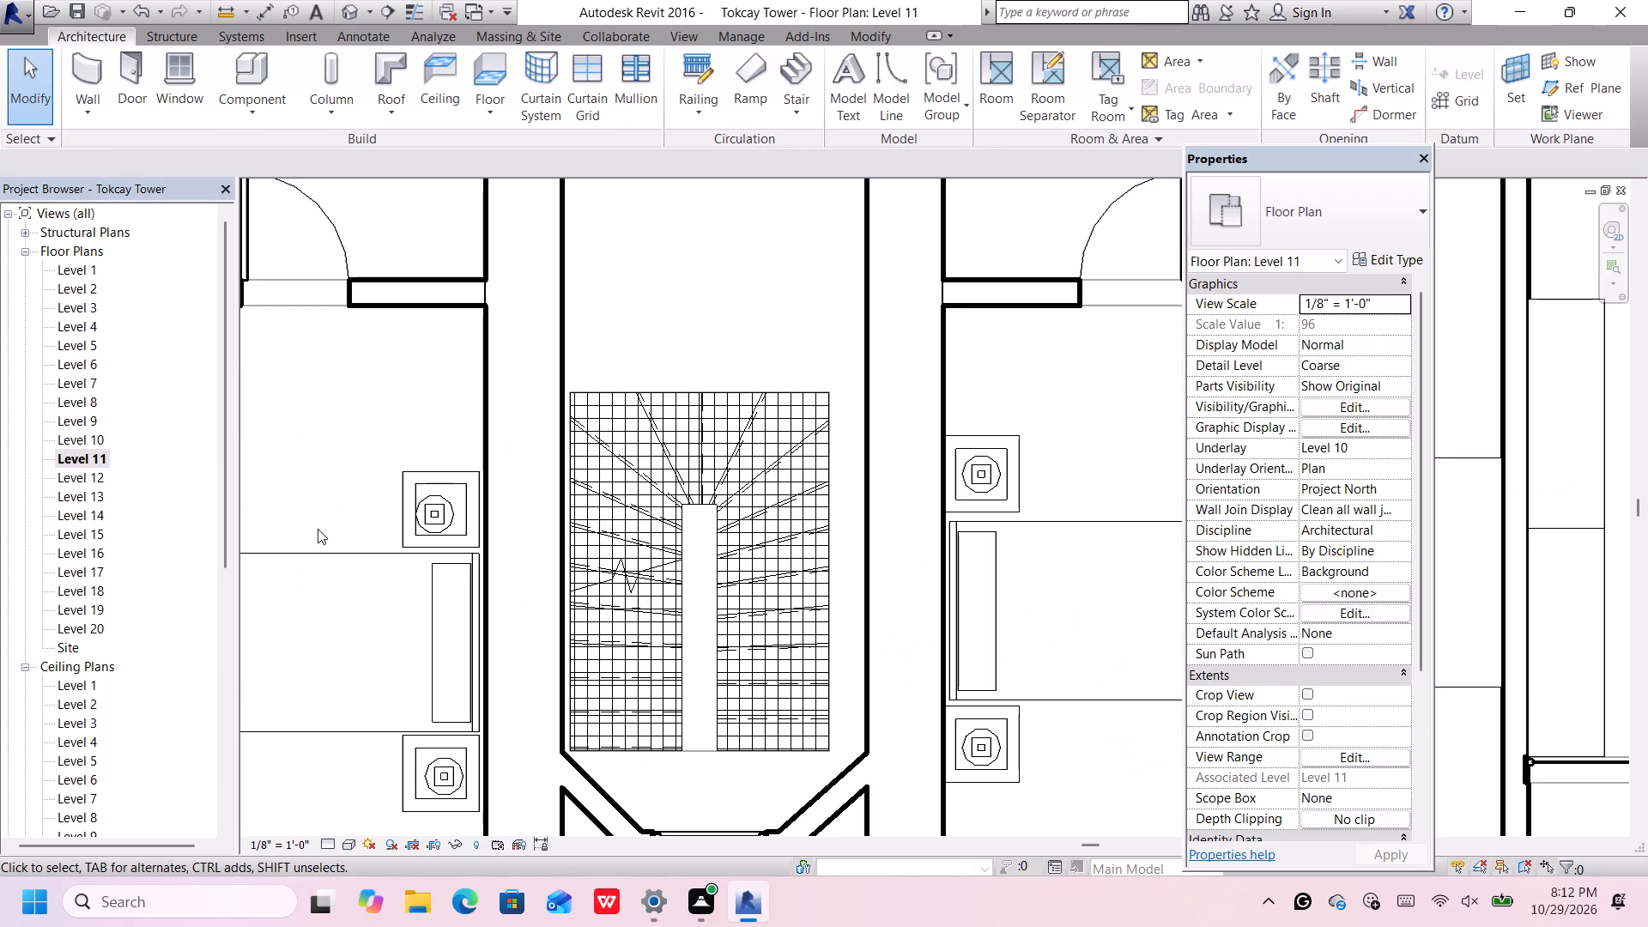
pyautogui.scroll(-3, 318, 529)
pyautogui.moveTo(340, 518); pyautogui.dragTo(367, 557, button='middle')
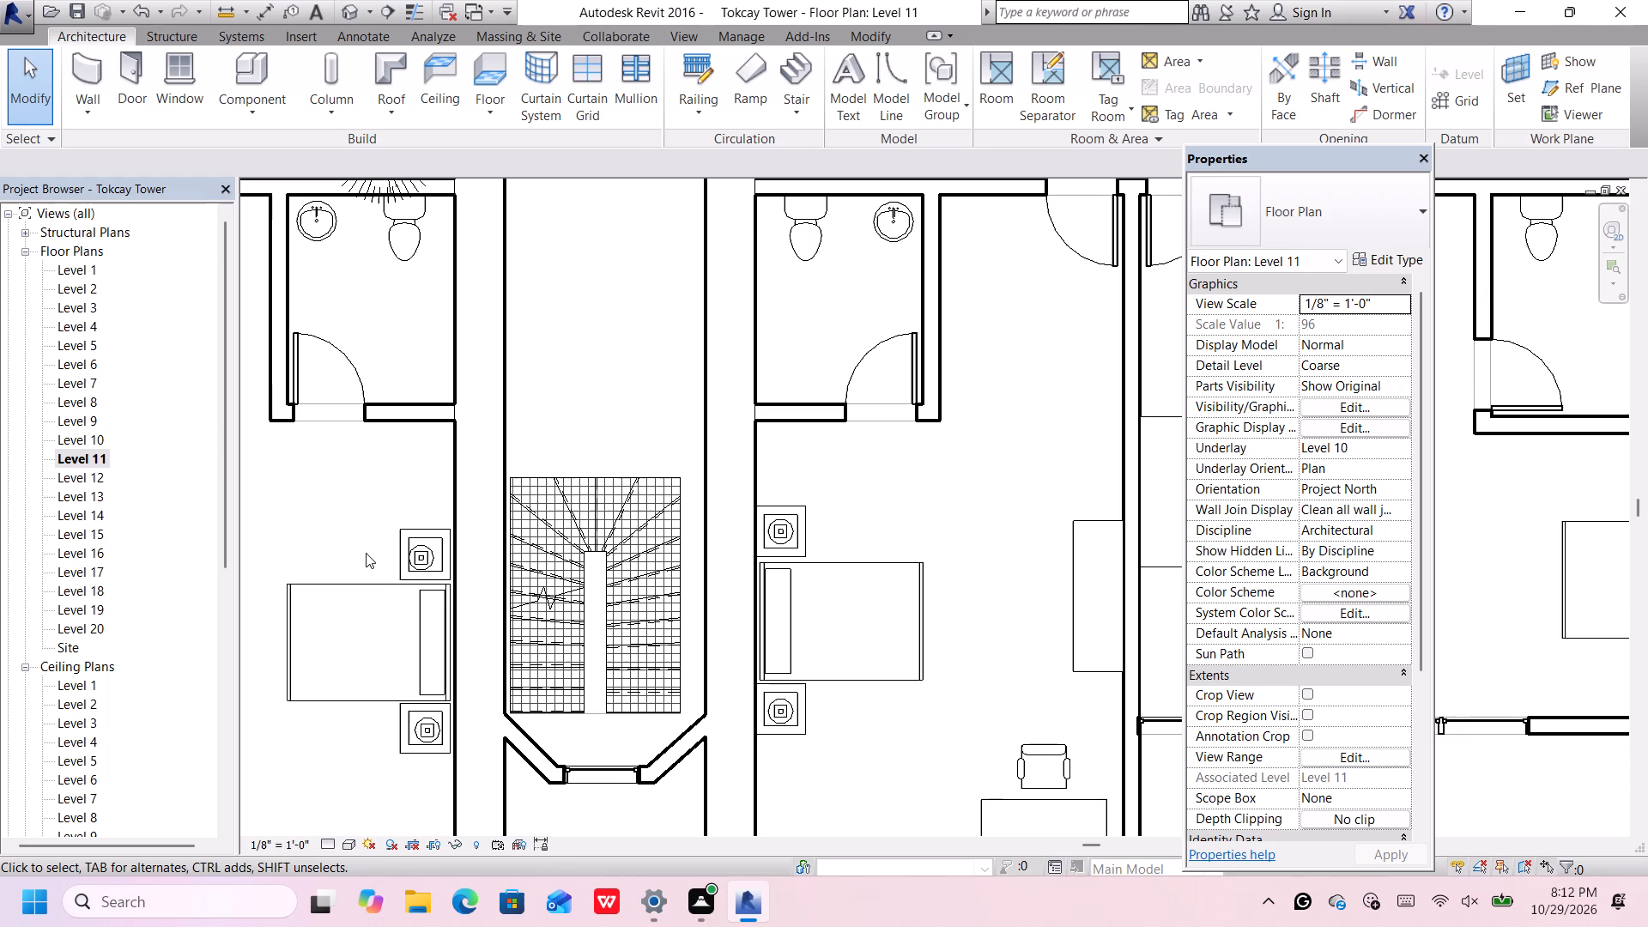
pyautogui.scroll(-4, 511, 536)
pyautogui.moveTo(578, 494); pyautogui.dragTo(606, 603, button='middle')
pyautogui.scroll(-4, 606, 603)
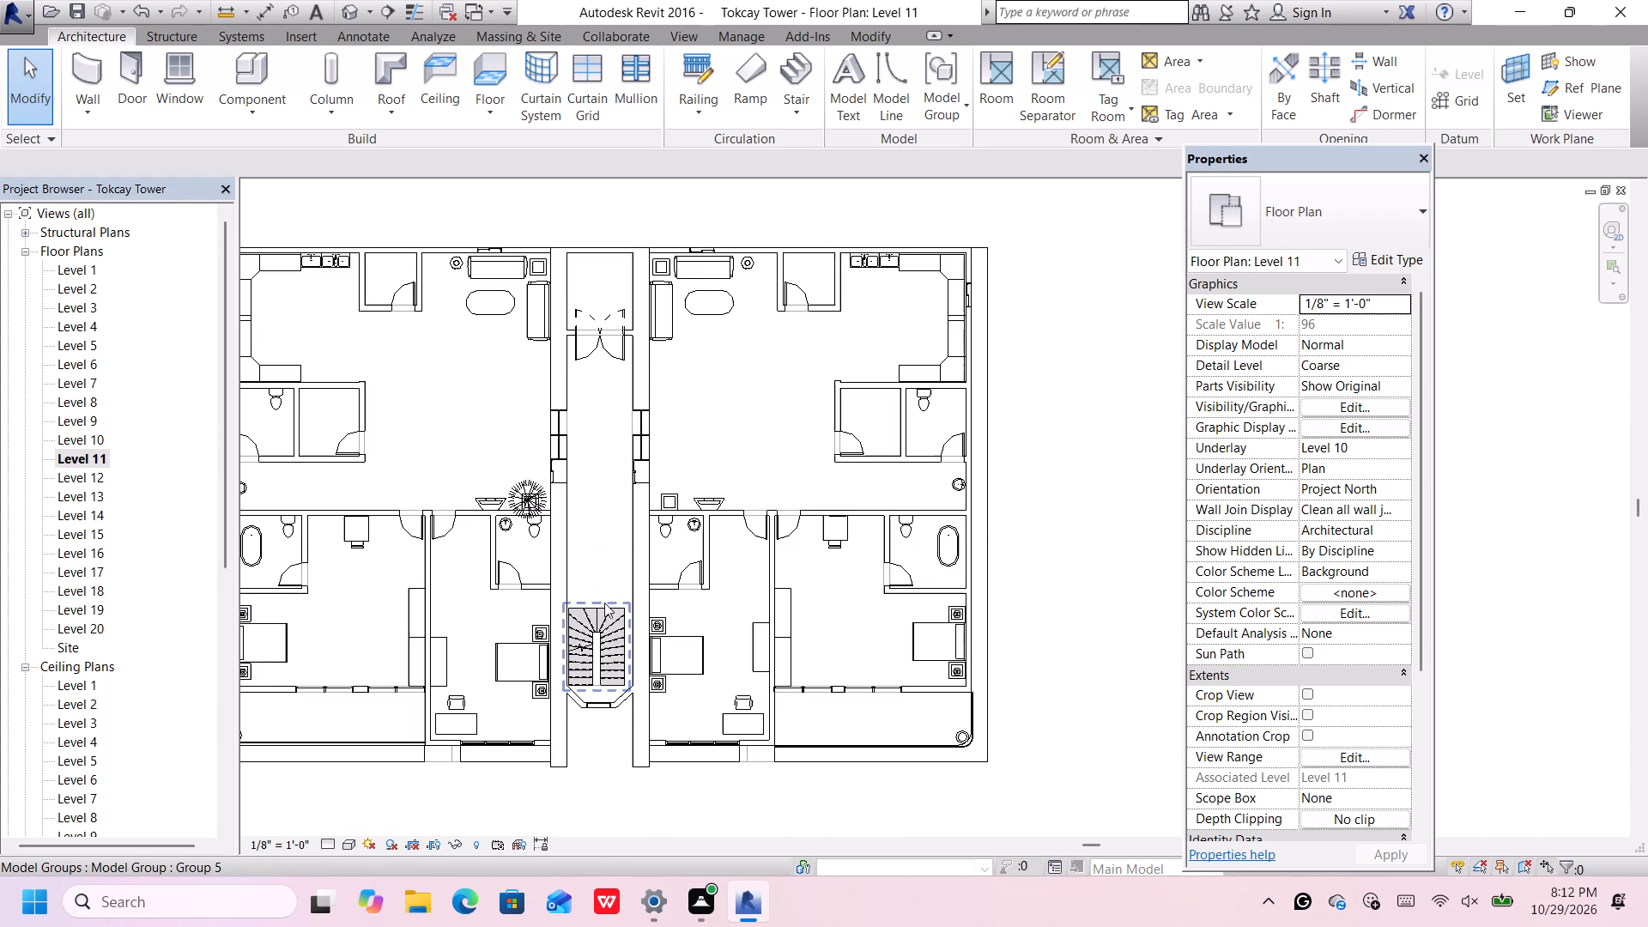
pyautogui.click(348, 849)
pyautogui.click(422, 802)
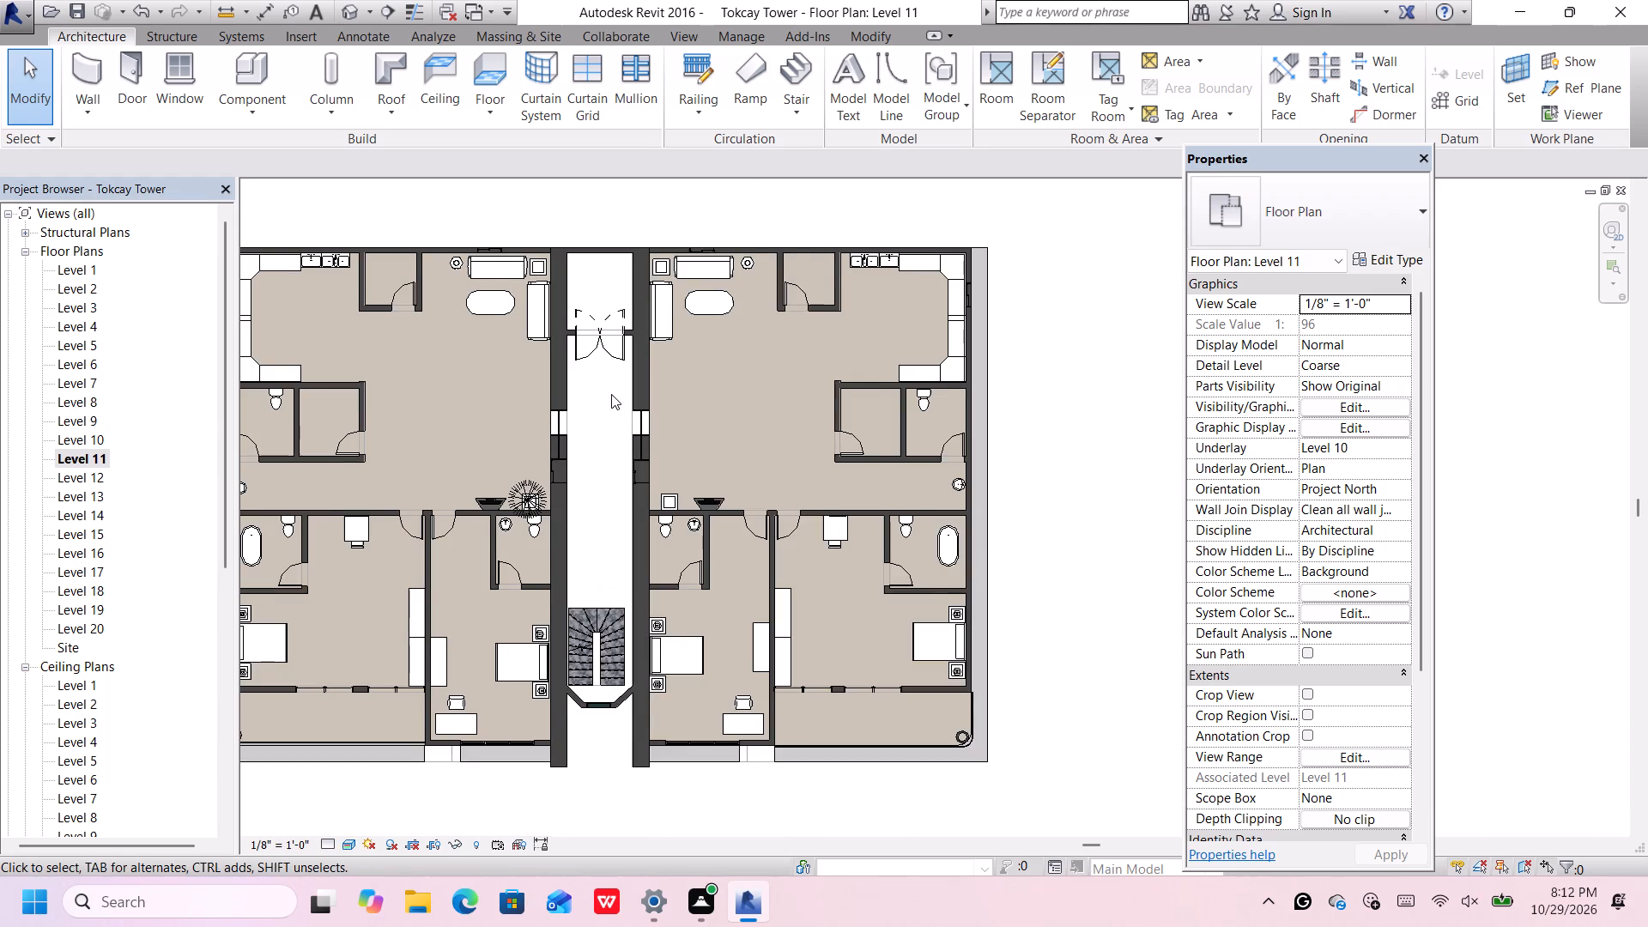
# Start a floor and sketch a rectangular corridor boundary about 33' - 3" long from the double-door wall to the stair's top edge.
pyautogui.scroll(3, 609, 394)
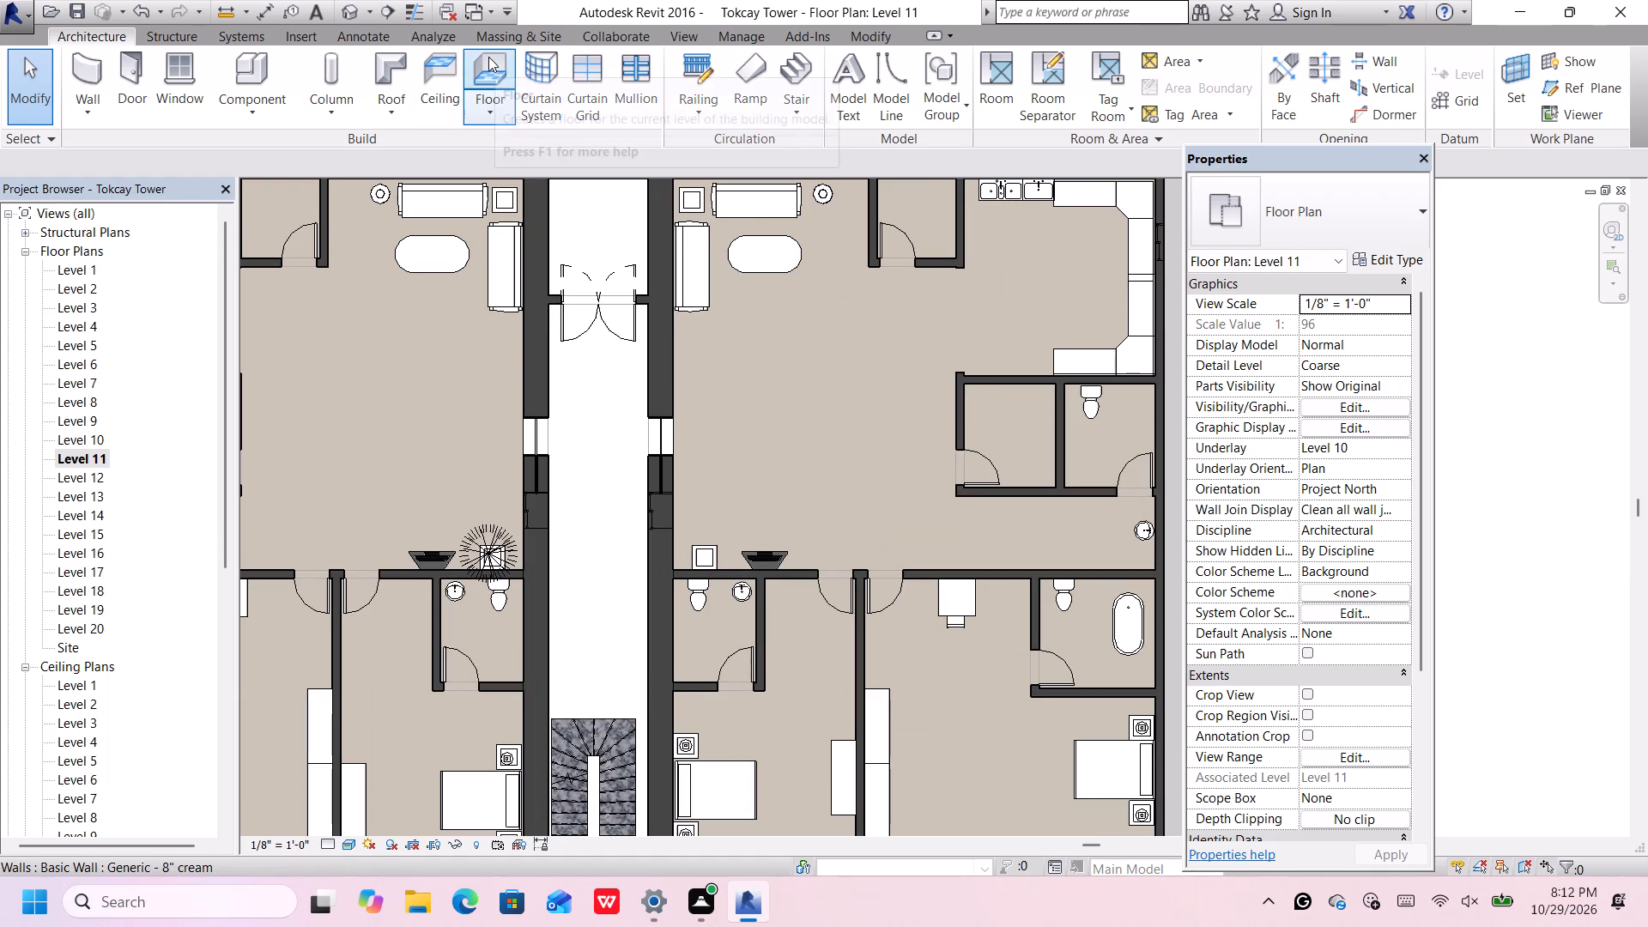
pyautogui.click(488, 57)
pyautogui.scroll(4, 574, 363)
pyautogui.click(1052, 61)
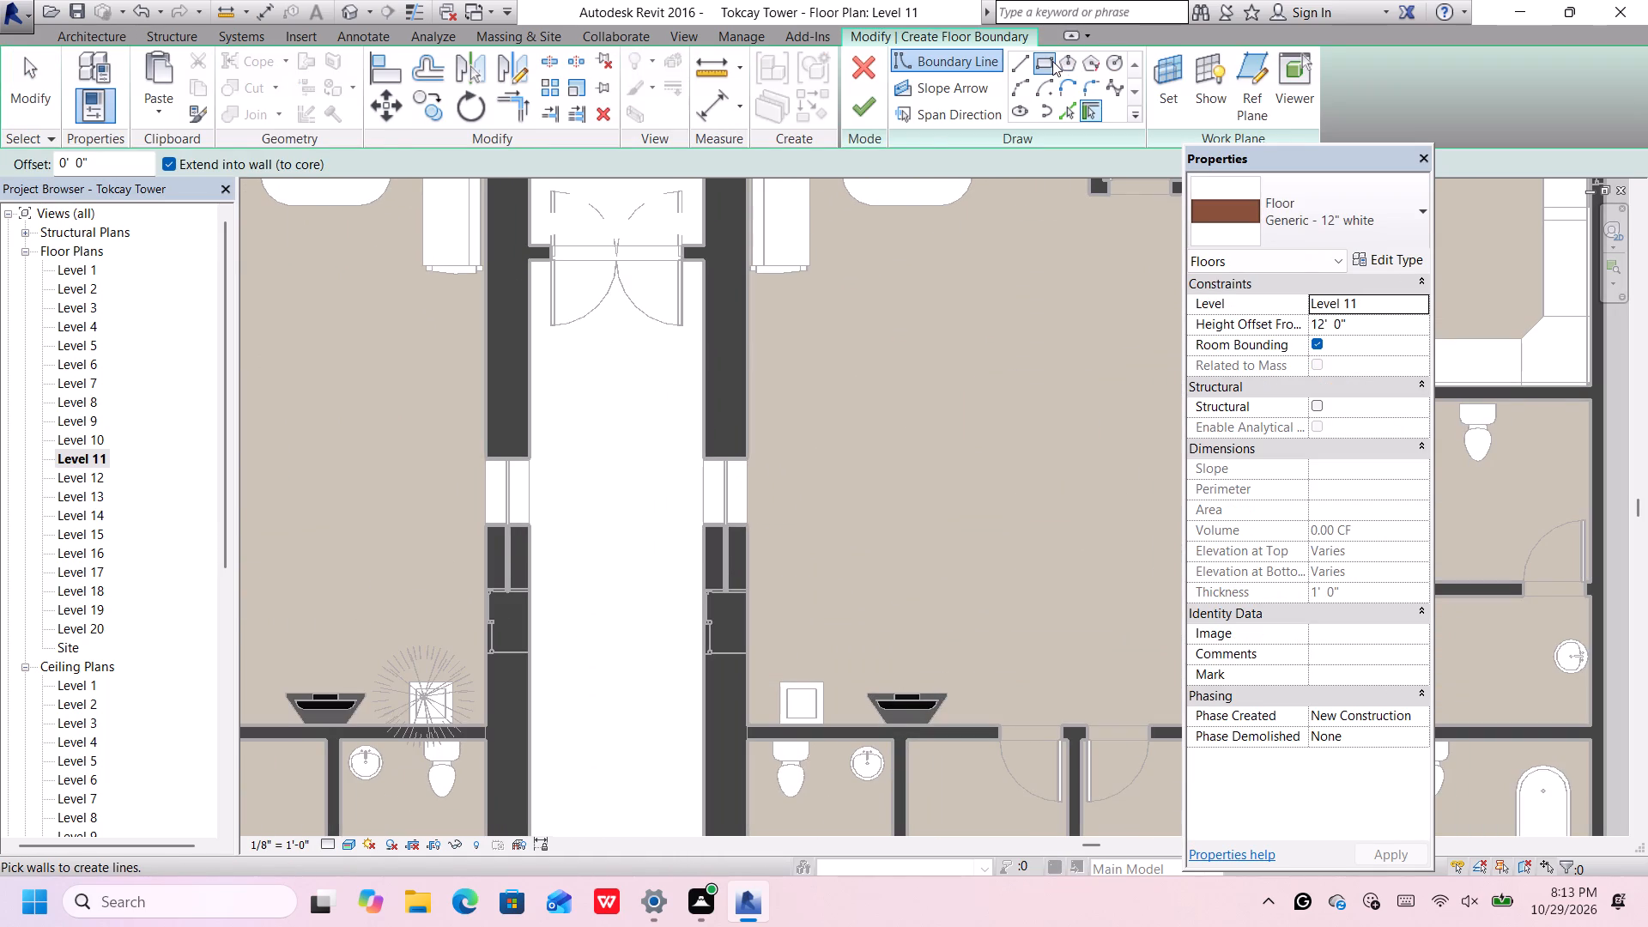
pyautogui.click(527, 260)
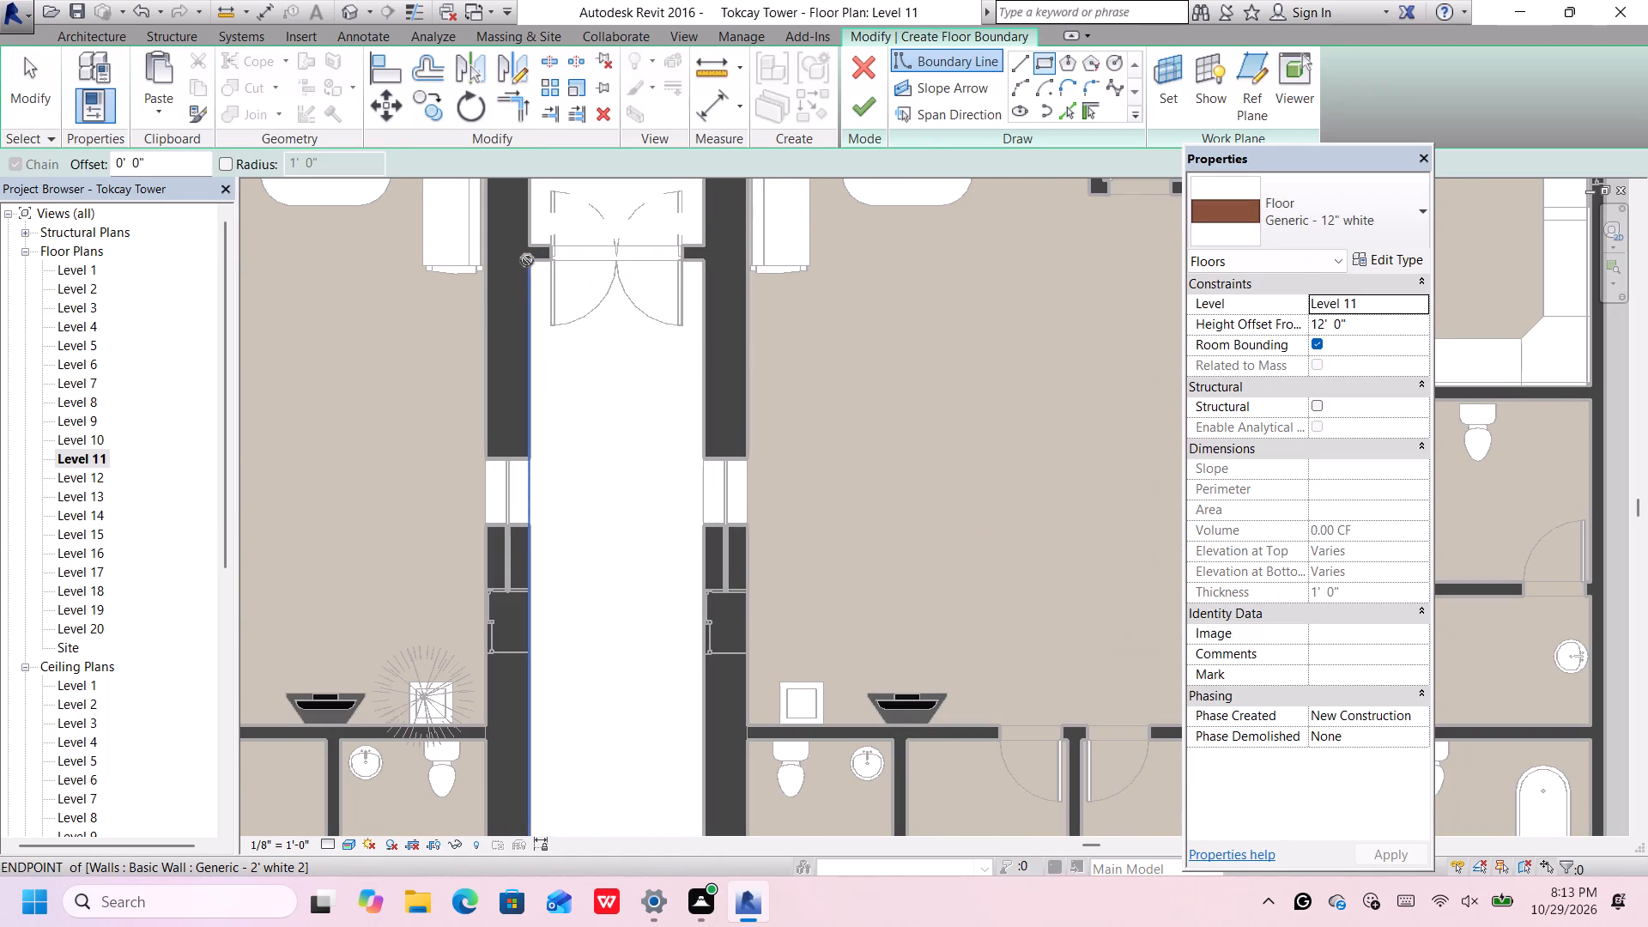
pyautogui.scroll(-7, 527, 260)
pyautogui.scroll(7, 574, 527)
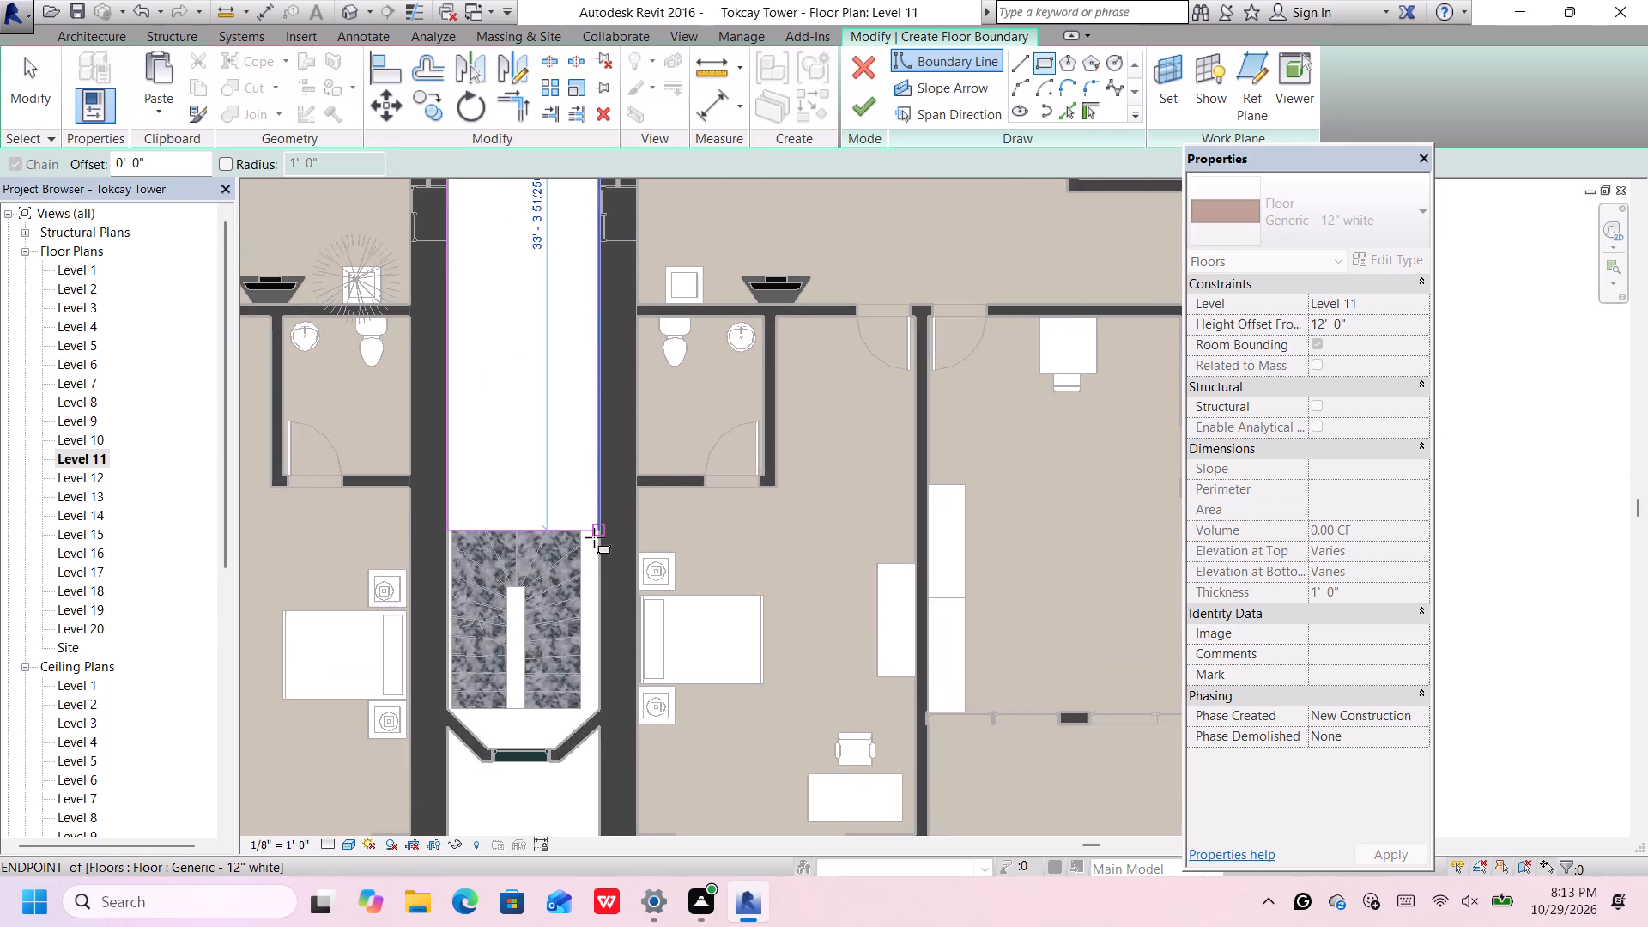
pyautogui.click(598, 534)
# Draw a boundary line about 9' - 4" long from the rectangle's lower-right corner down the right shaft wall.
pyautogui.scroll(-6, 598, 534)
pyautogui.scroll(5, 584, 557)
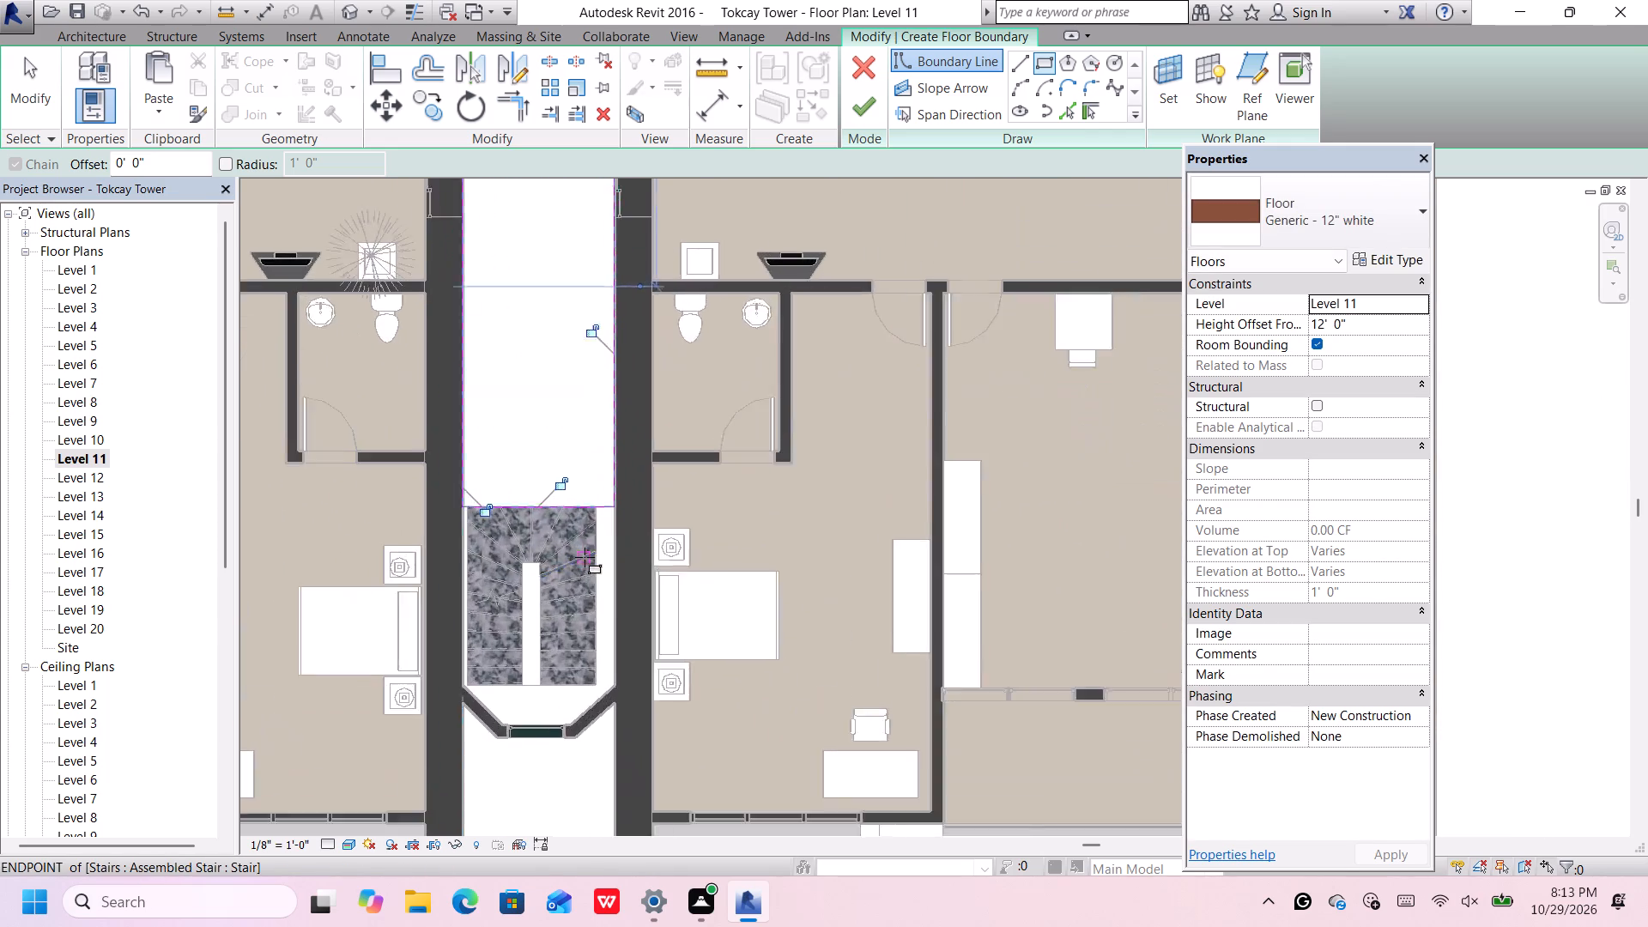
pyautogui.scroll(7, 585, 557)
pyautogui.moveTo(591, 564); pyautogui.dragTo(753, 508, button='middle')
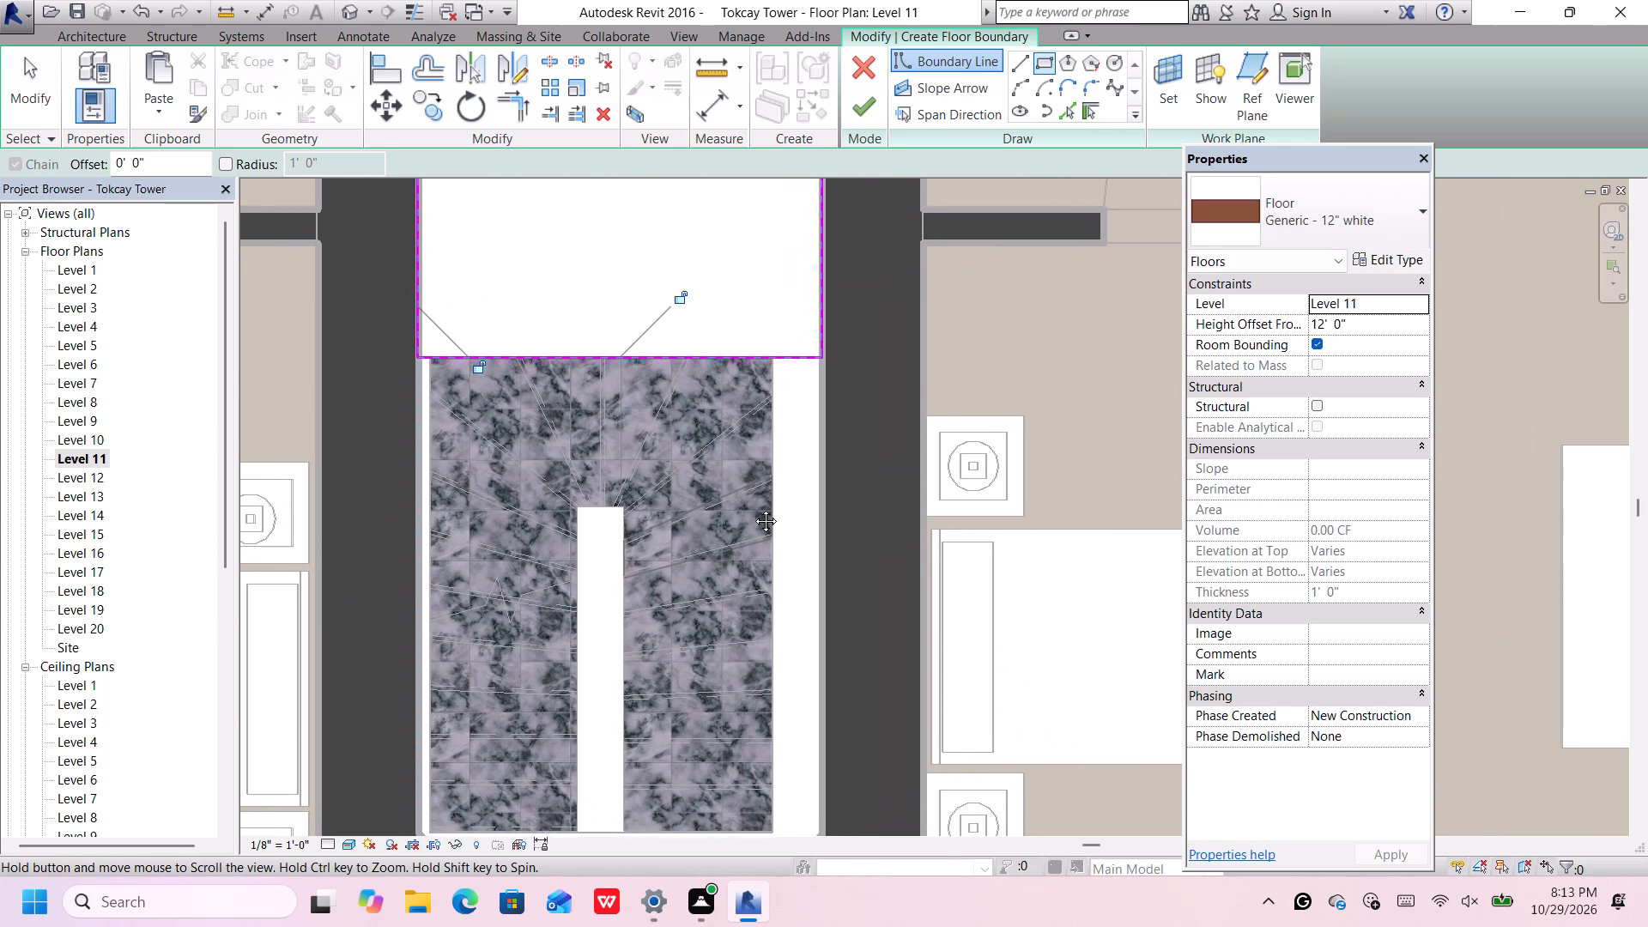
pyautogui.moveTo(753, 508); pyautogui.dragTo(757, 505, button='middle')
pyautogui.scroll(-6, 817, 457)
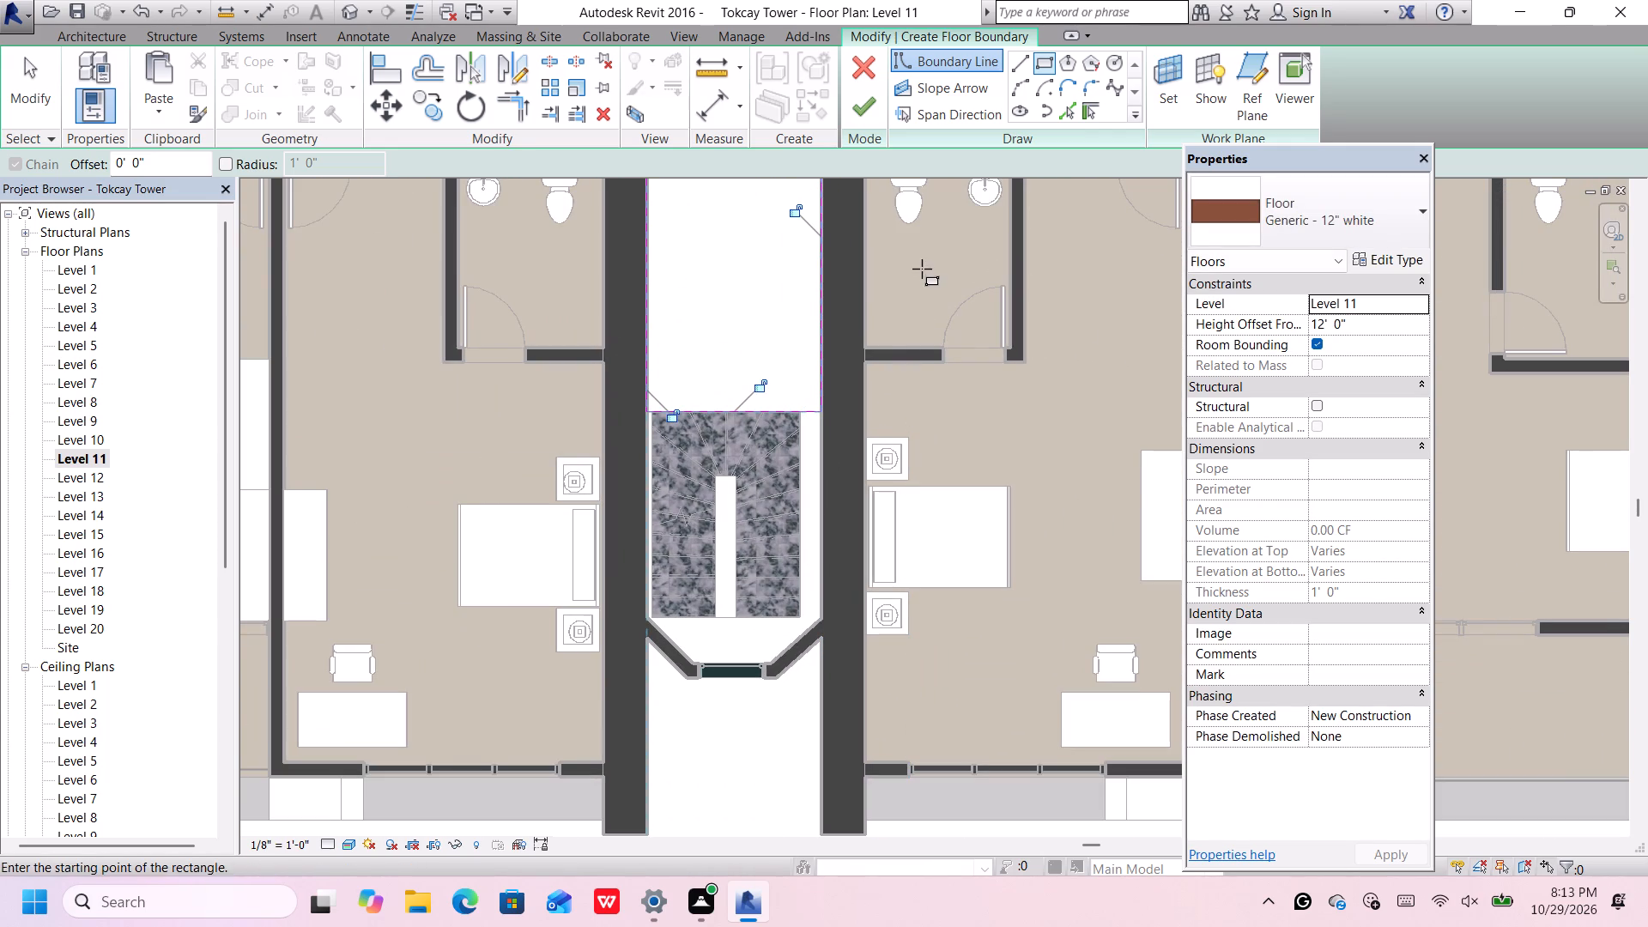
pyautogui.click(1021, 55)
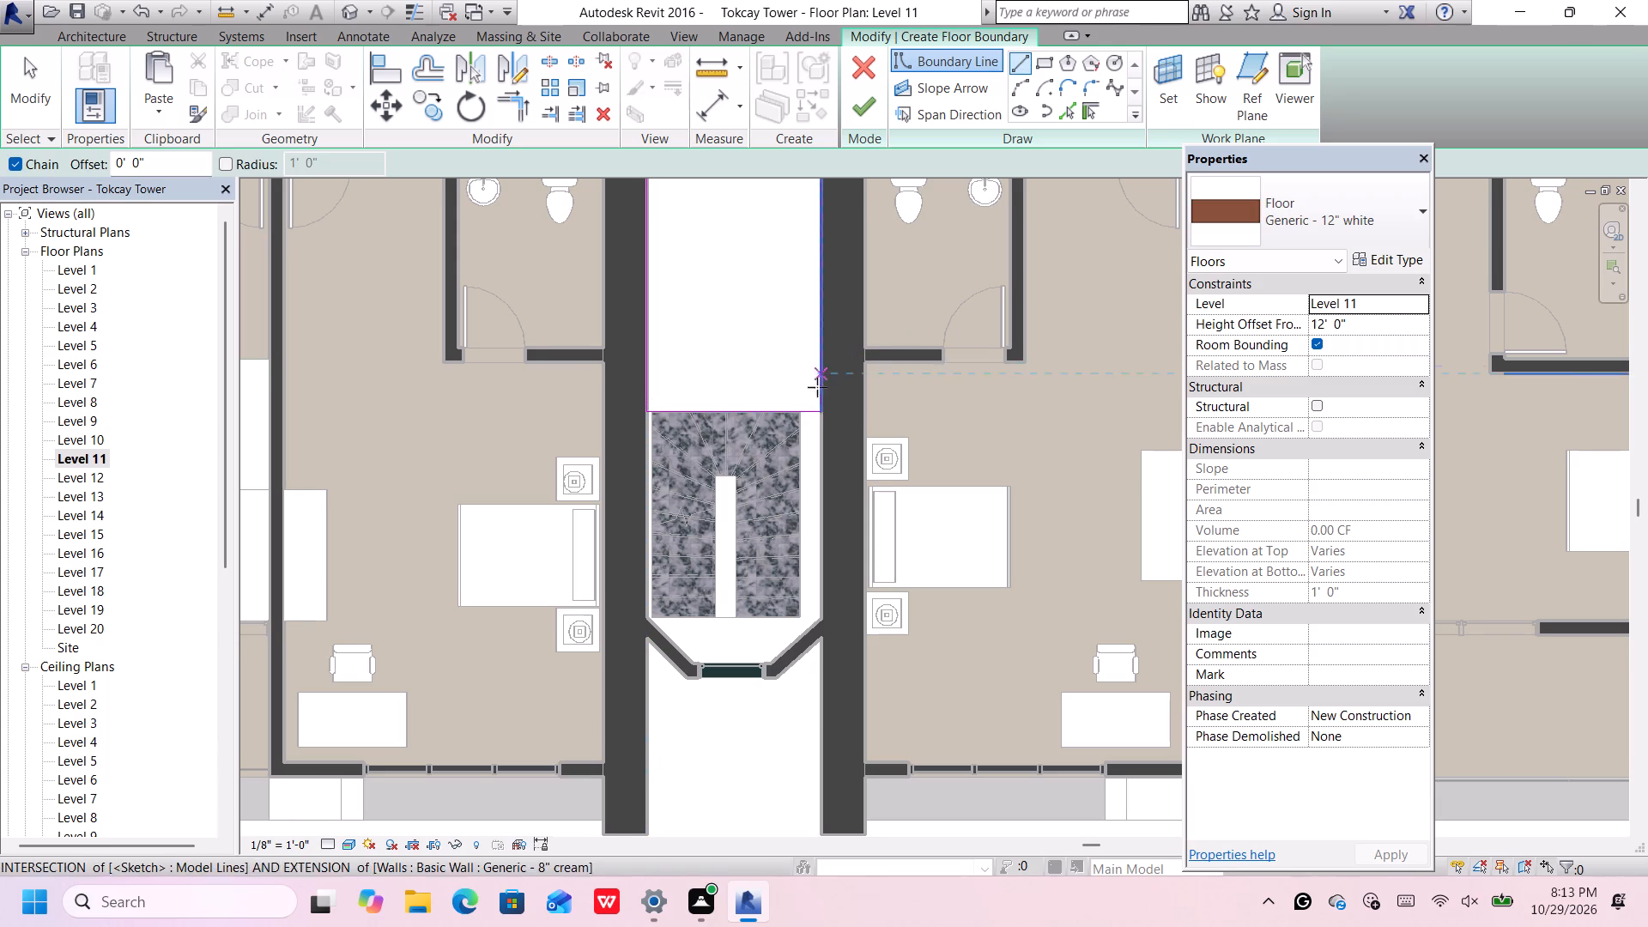
pyautogui.scroll(3, 817, 399)
pyautogui.click(819, 416)
pyautogui.scroll(-7, 819, 416)
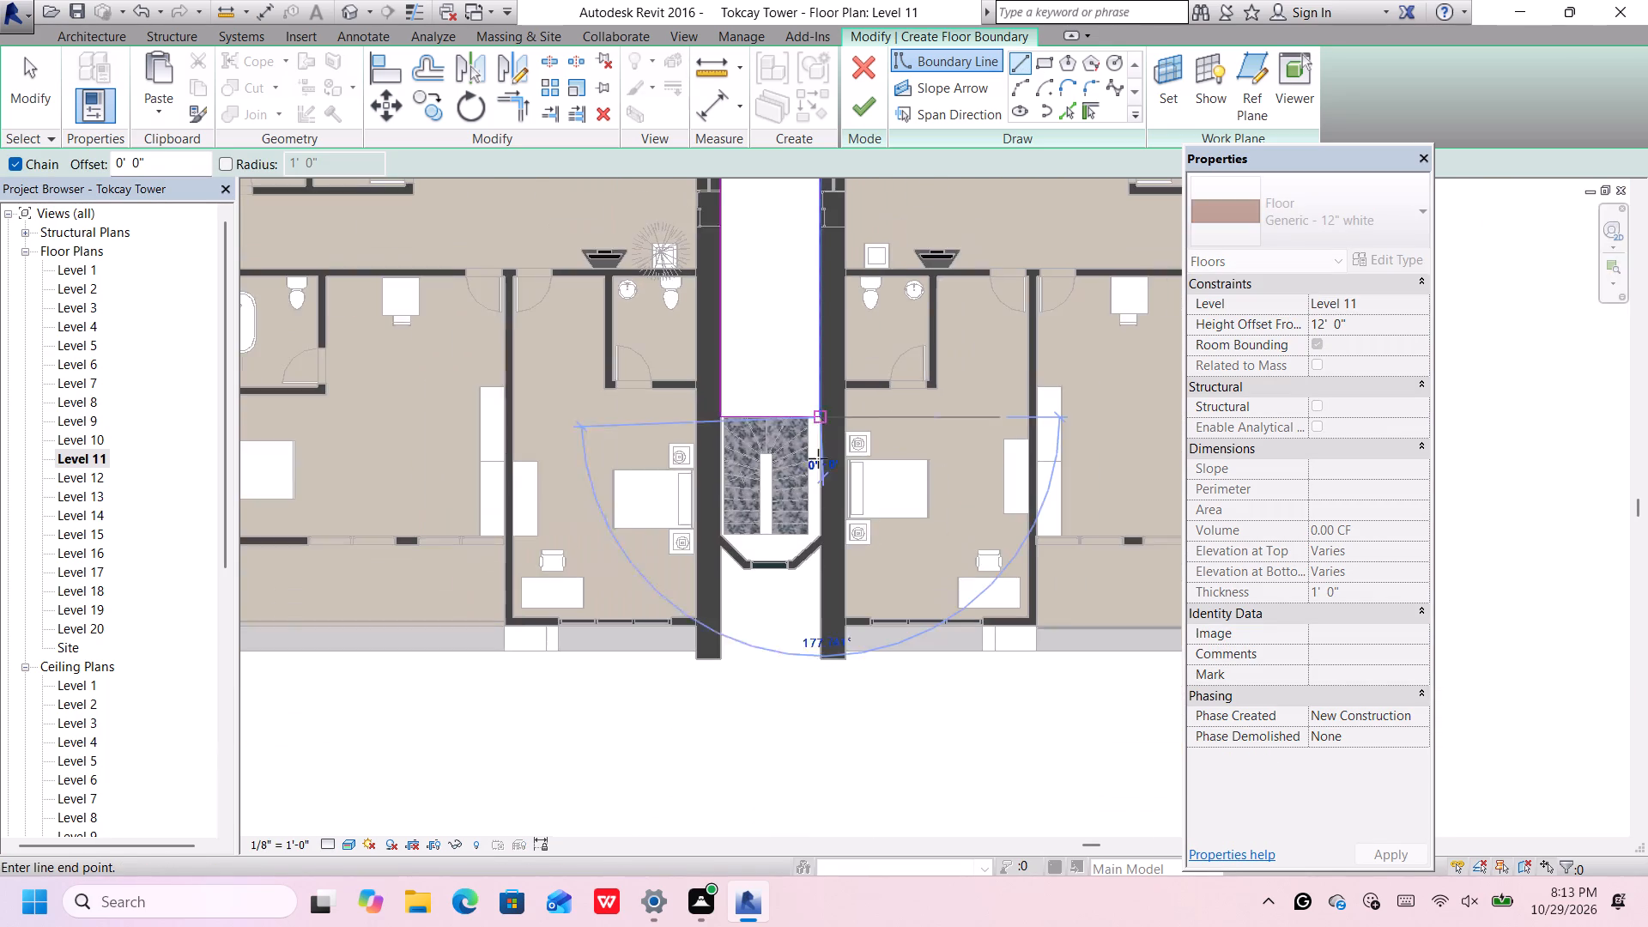
pyautogui.scroll(12, 819, 526)
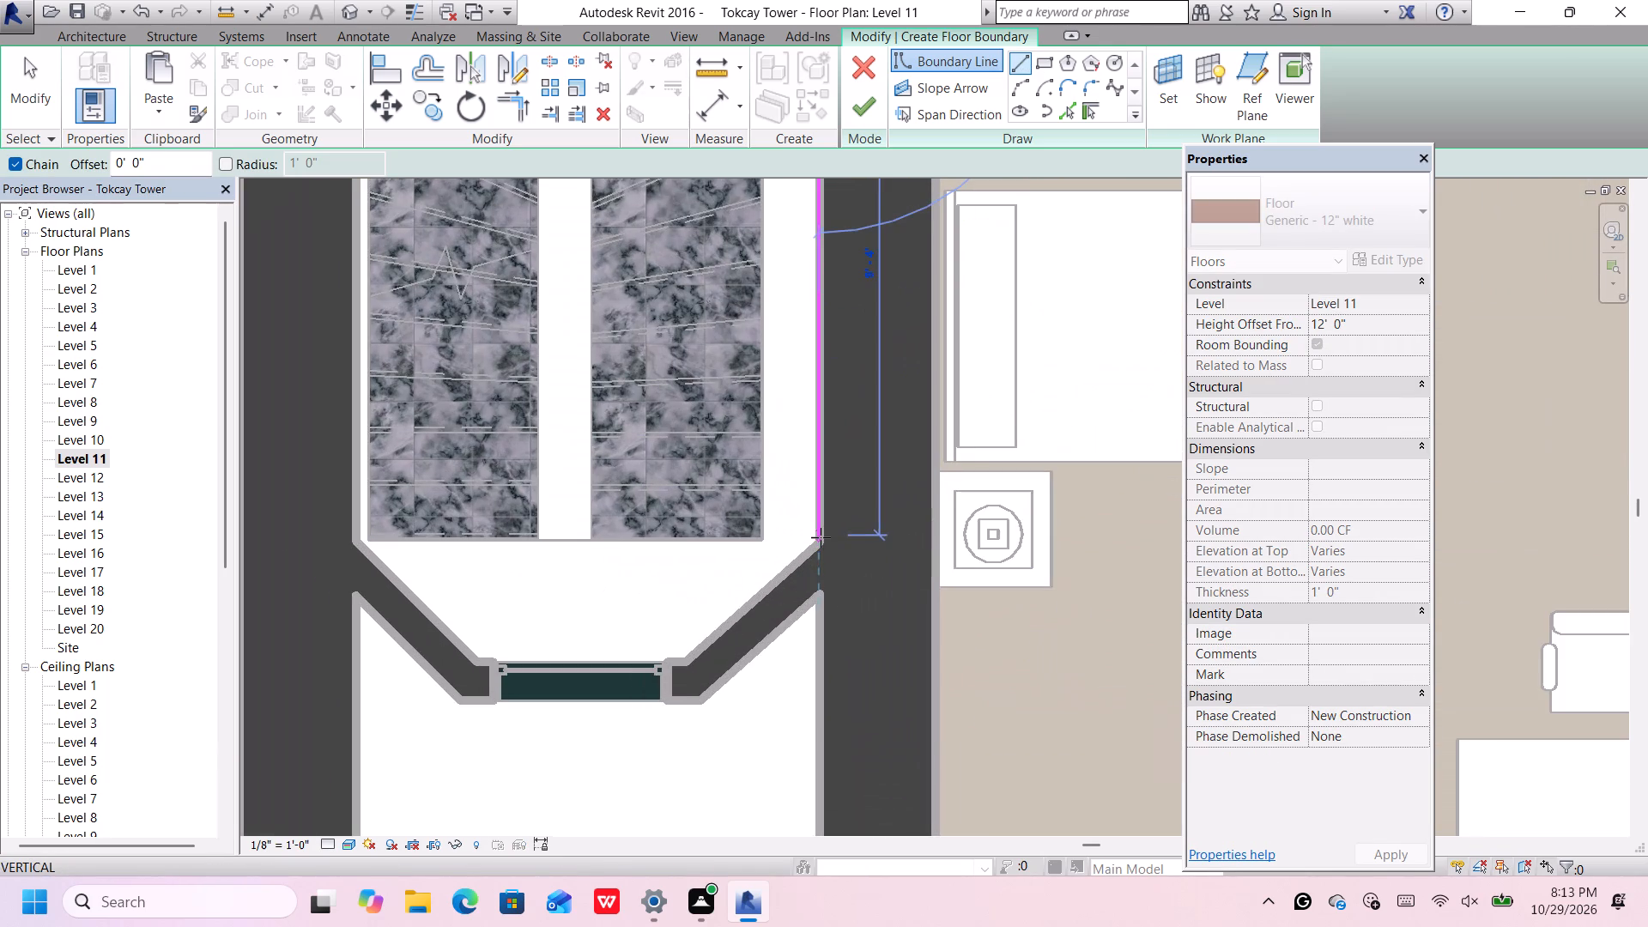
pyautogui.click(821, 537)
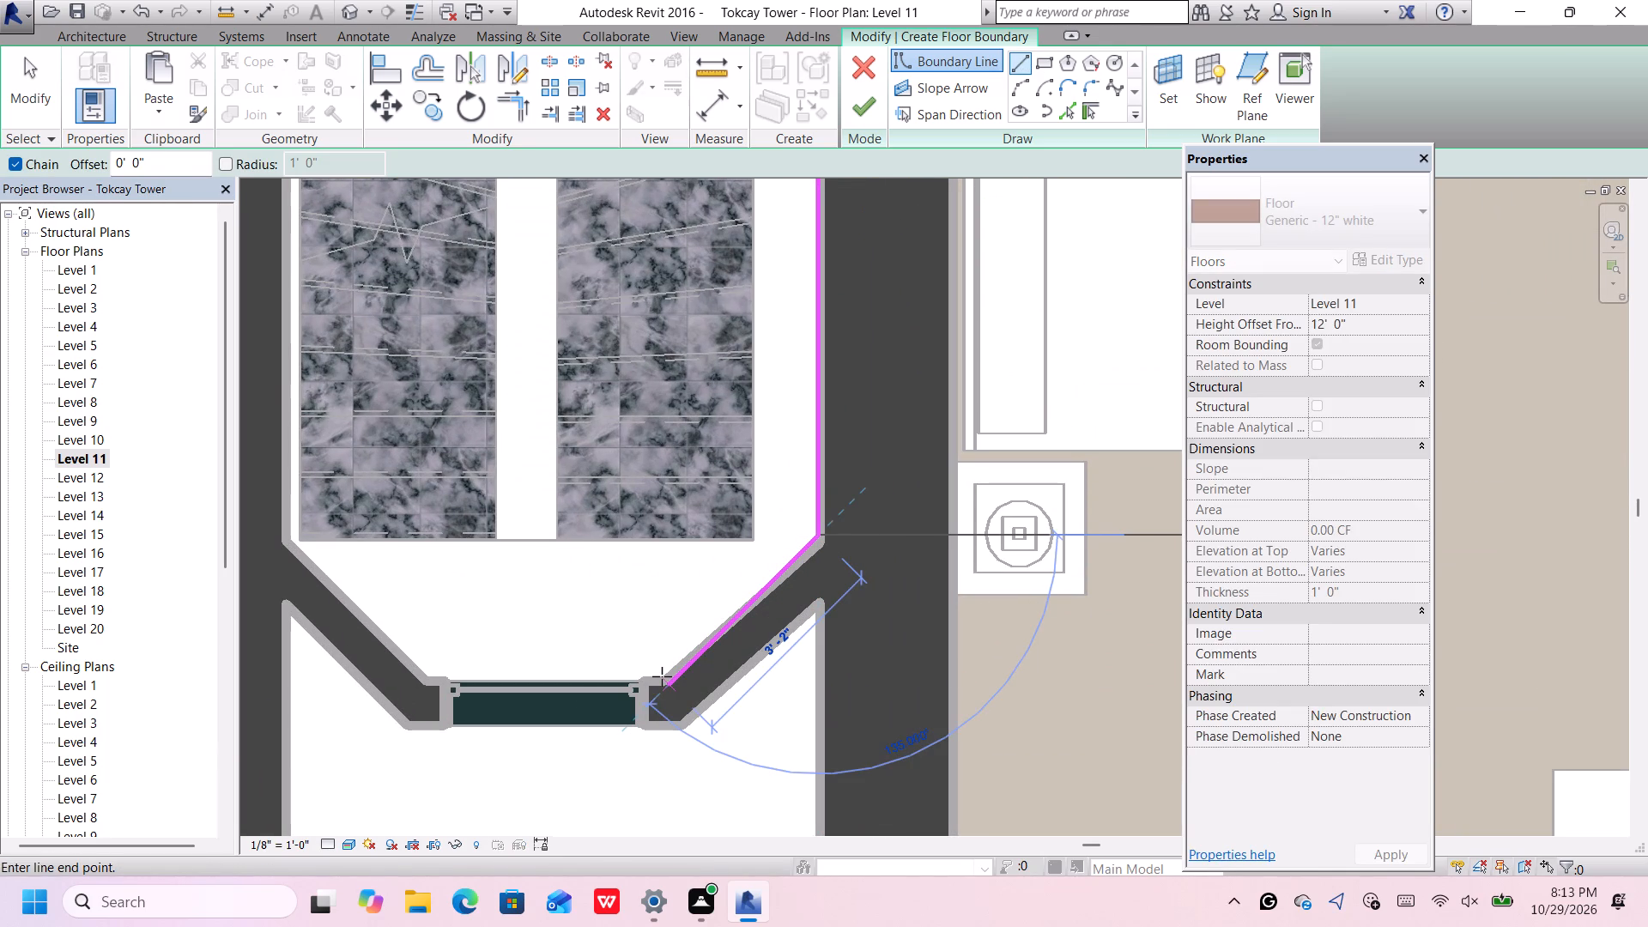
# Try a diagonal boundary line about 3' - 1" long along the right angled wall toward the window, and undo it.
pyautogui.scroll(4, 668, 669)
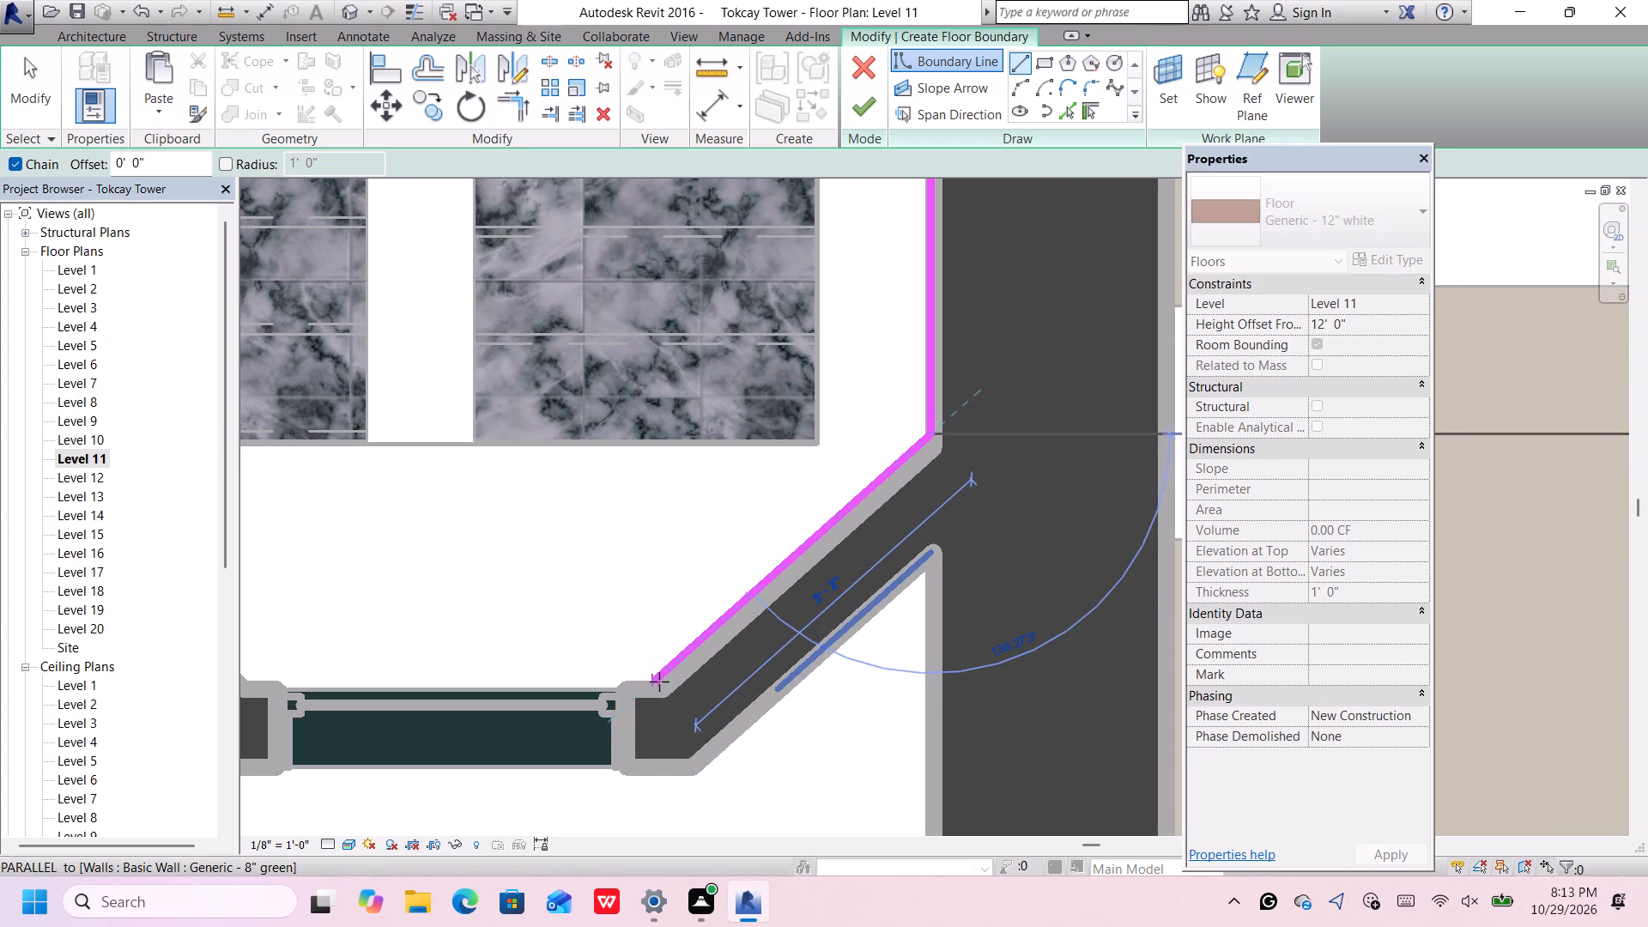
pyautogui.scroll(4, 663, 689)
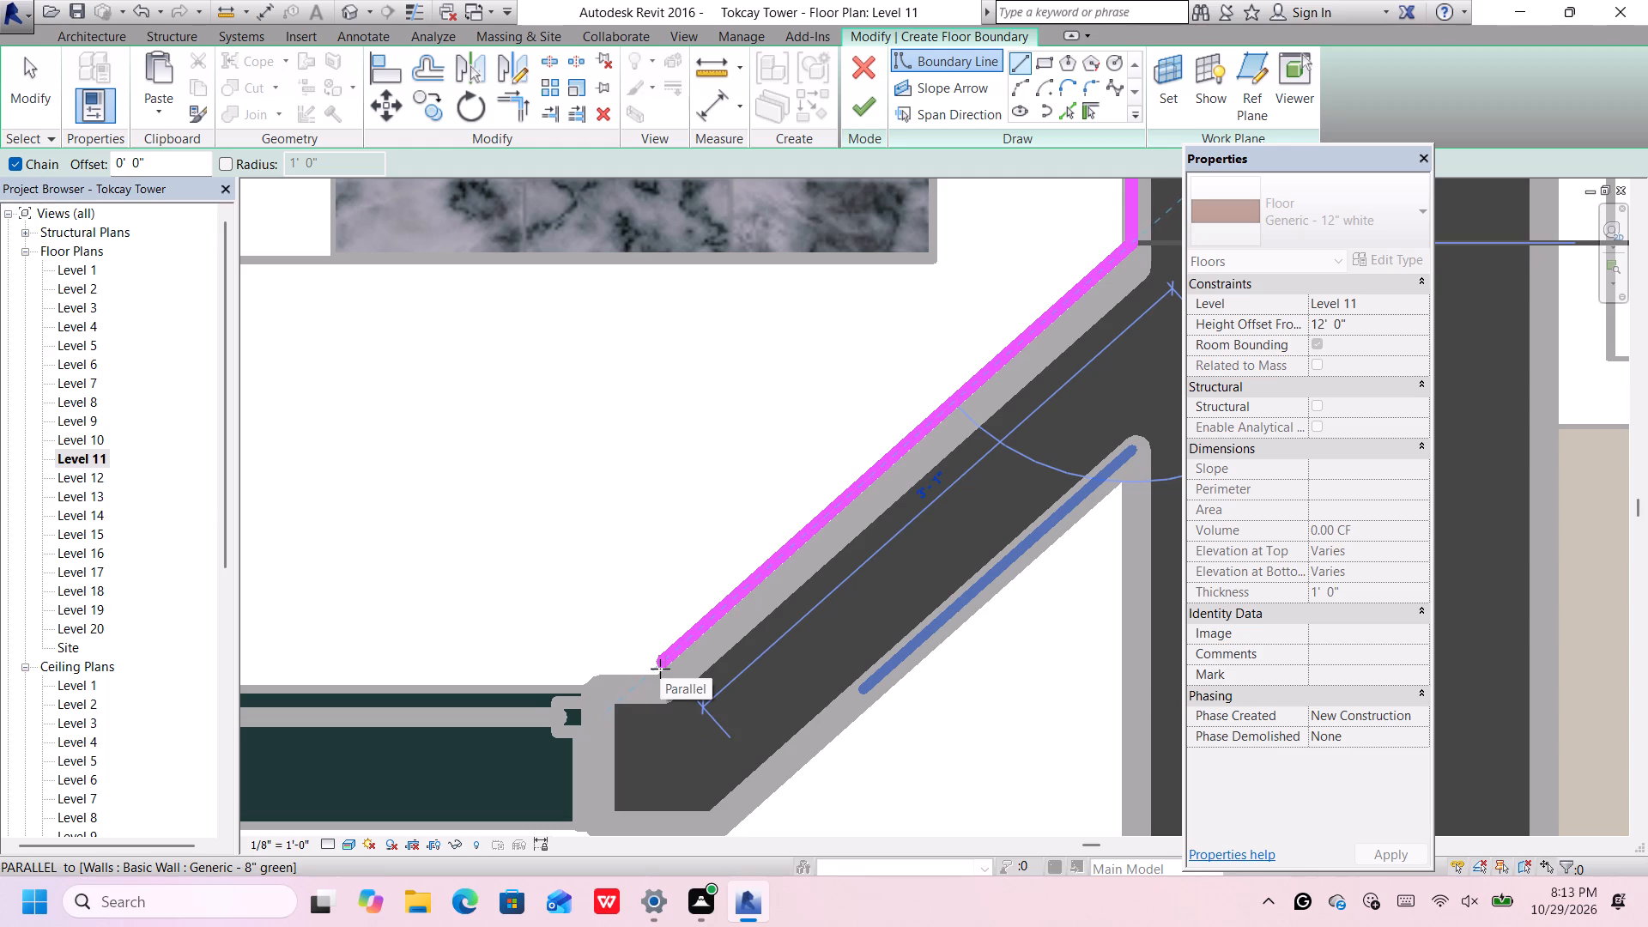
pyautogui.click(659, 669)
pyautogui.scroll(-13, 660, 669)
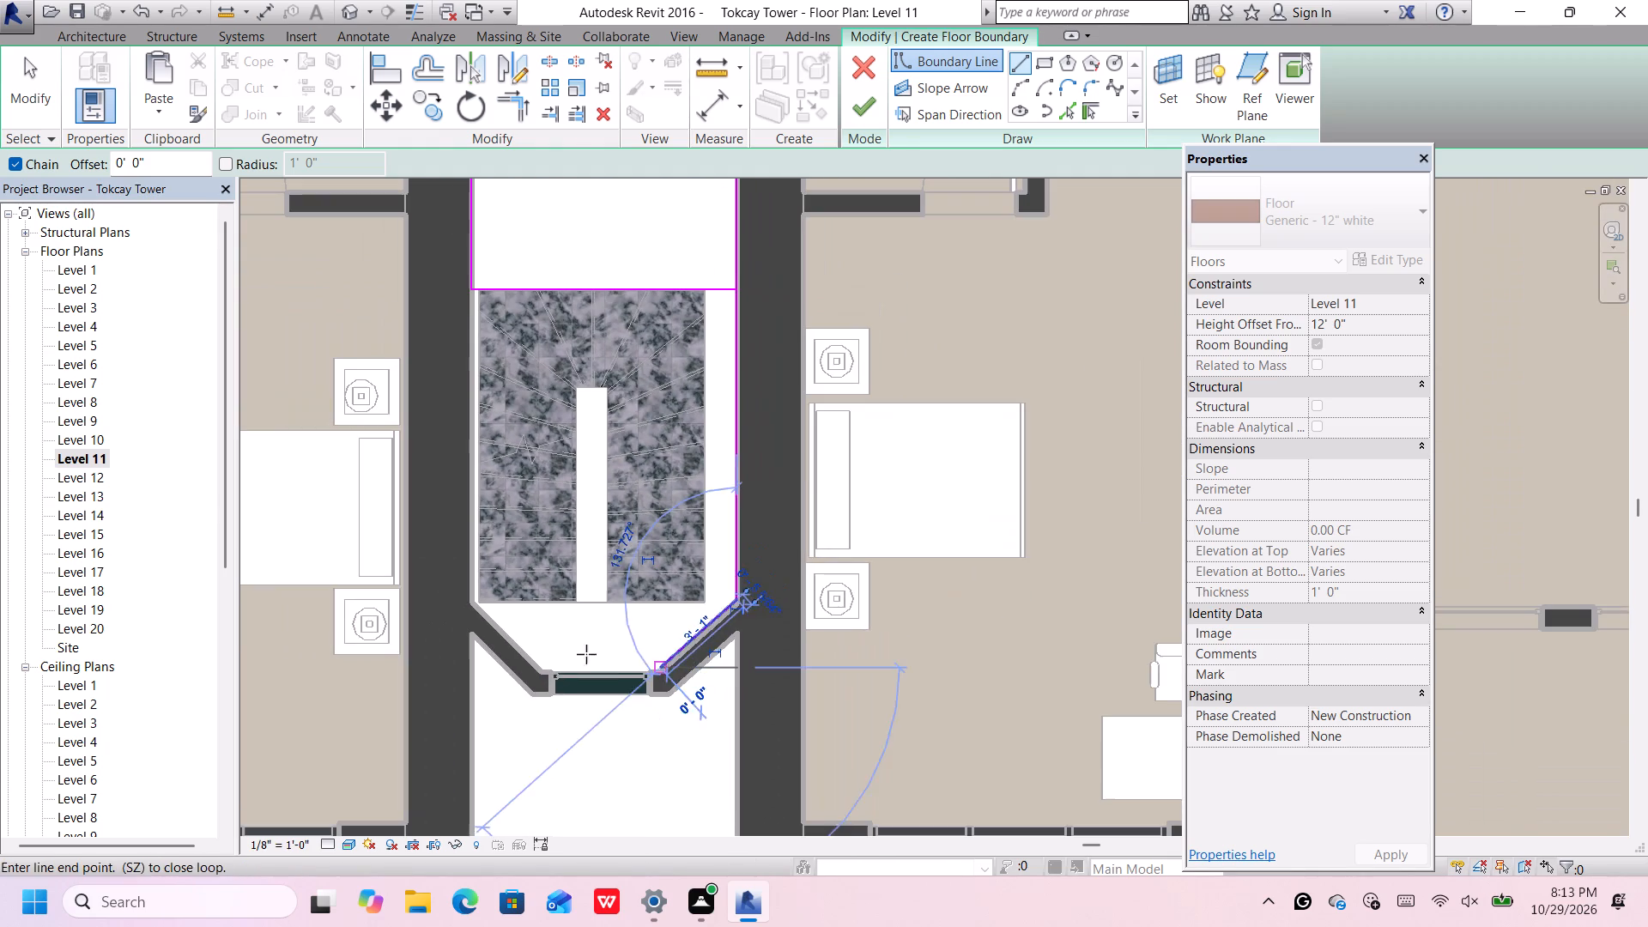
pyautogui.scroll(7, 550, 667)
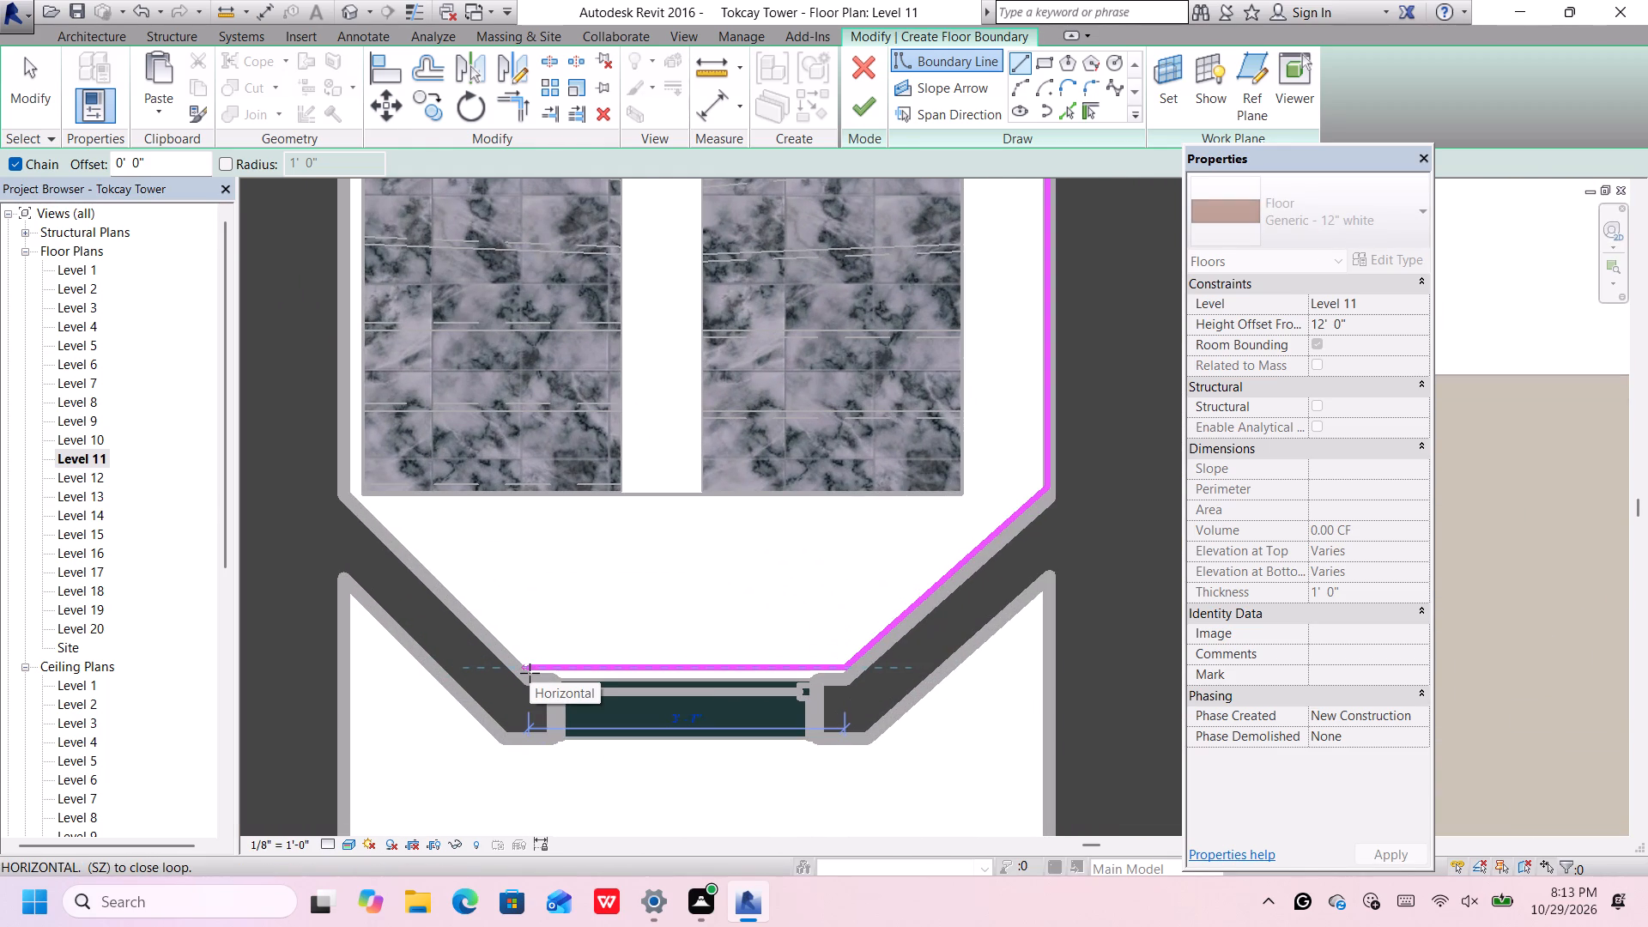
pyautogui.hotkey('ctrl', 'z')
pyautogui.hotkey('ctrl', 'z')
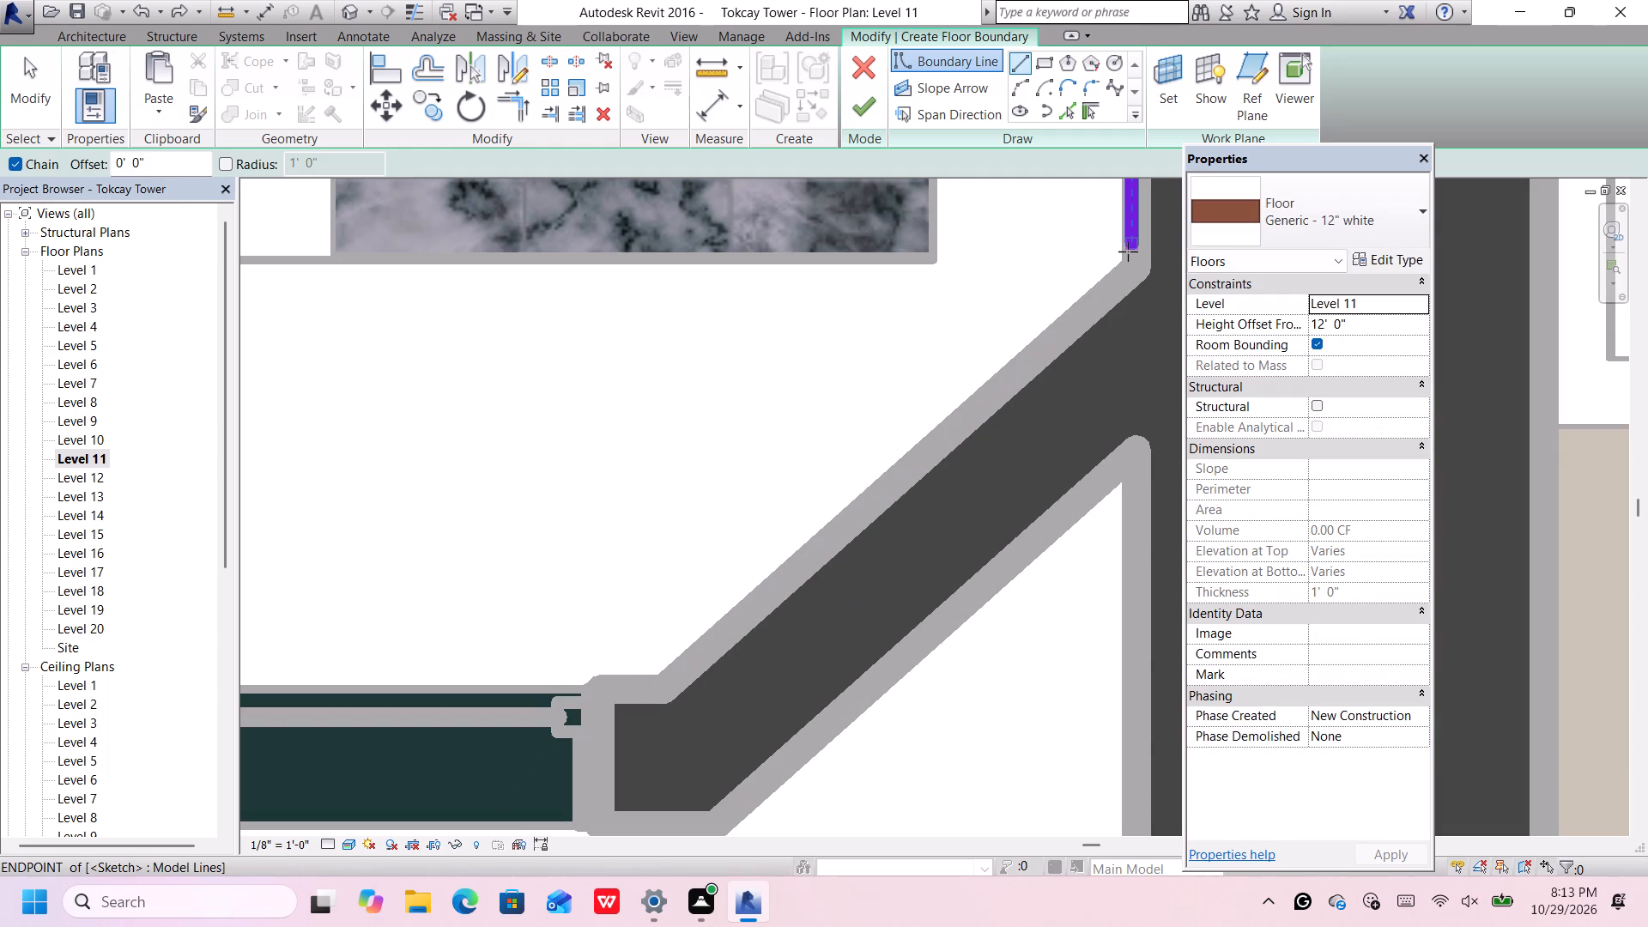
# Draw a diagonal boundary line along the right angled wall's inner face, from the shaft wall corner to its endpoint beside the window.
pyautogui.click(1132, 267)
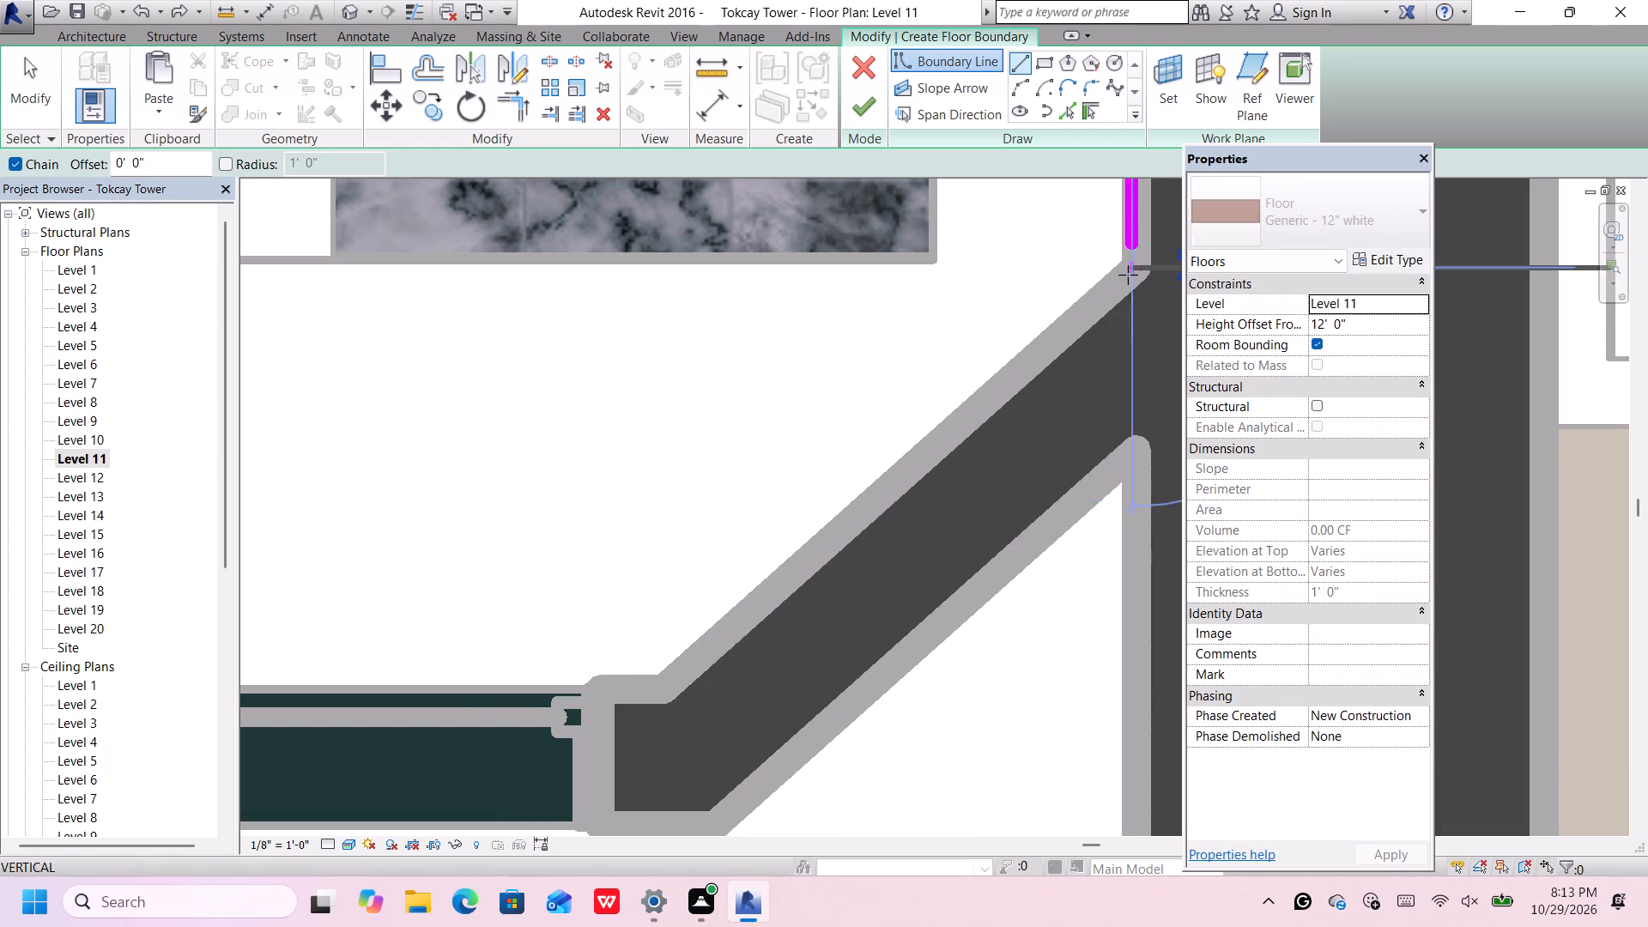
pyautogui.scroll(-5, 1125, 280)
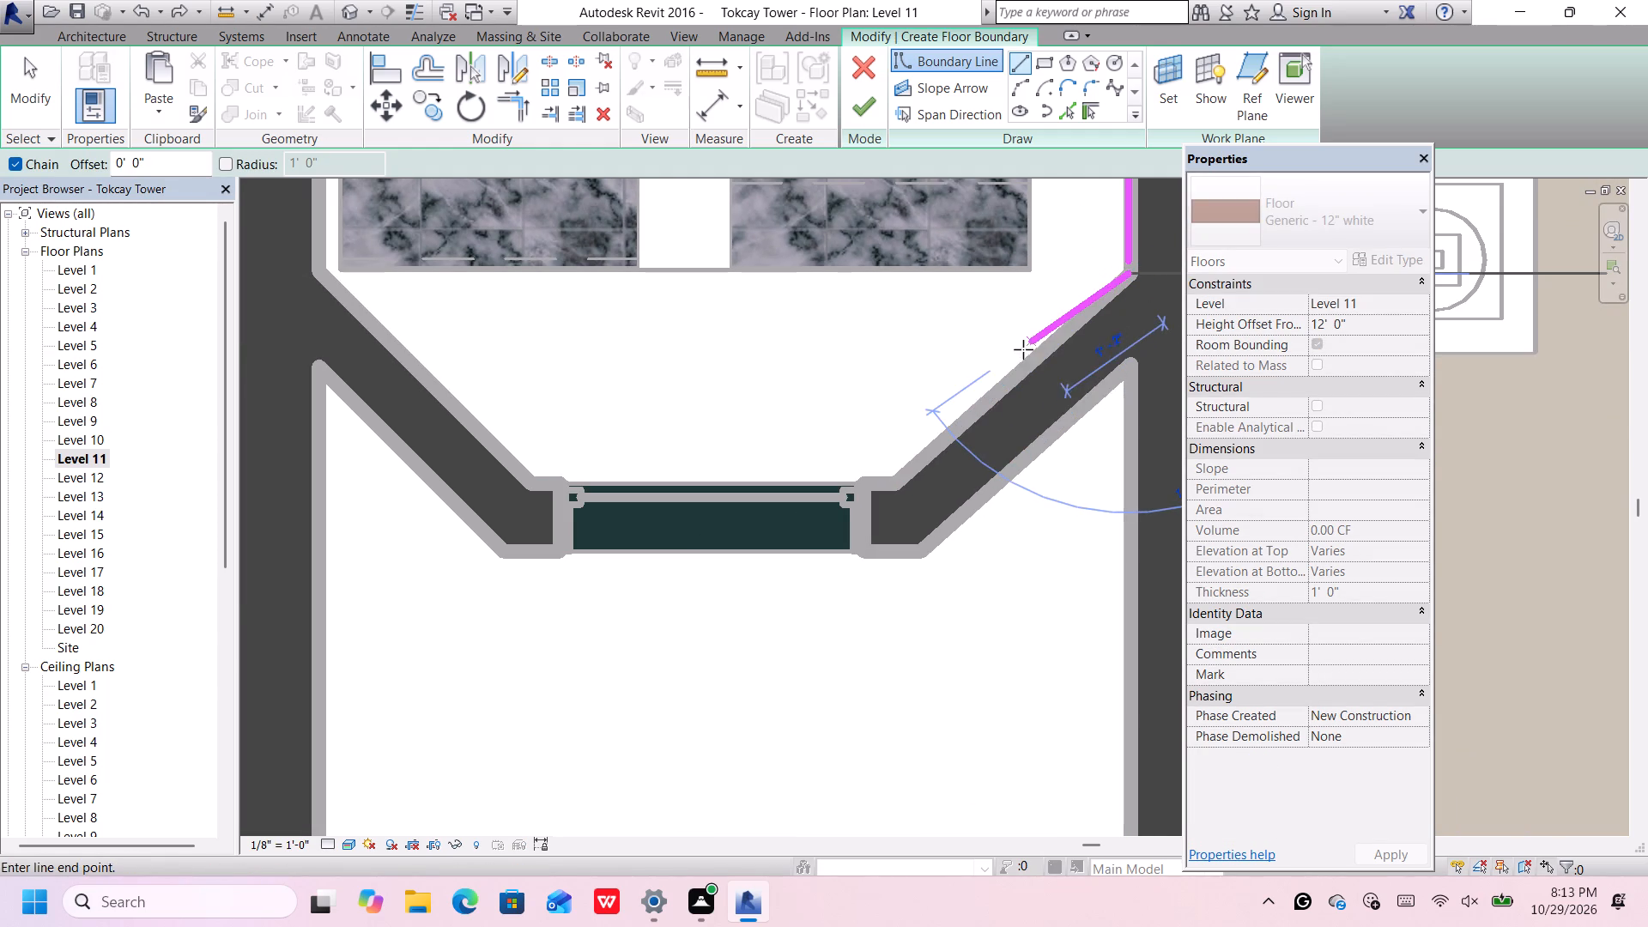
pyautogui.click(893, 482)
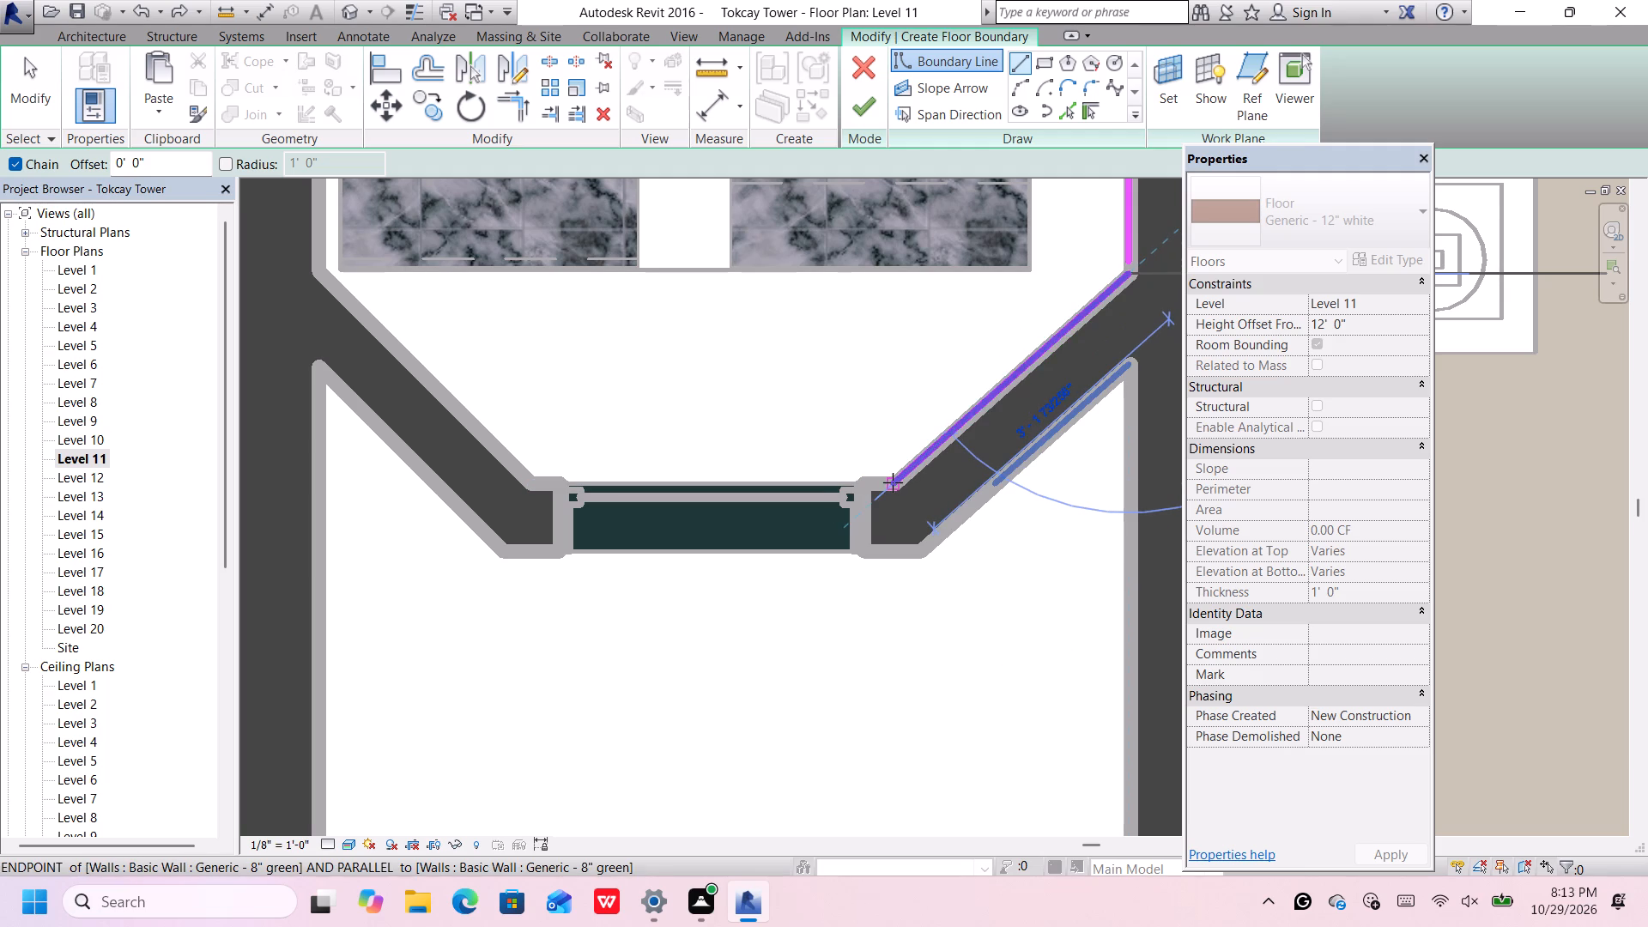
pyautogui.press('Escape')
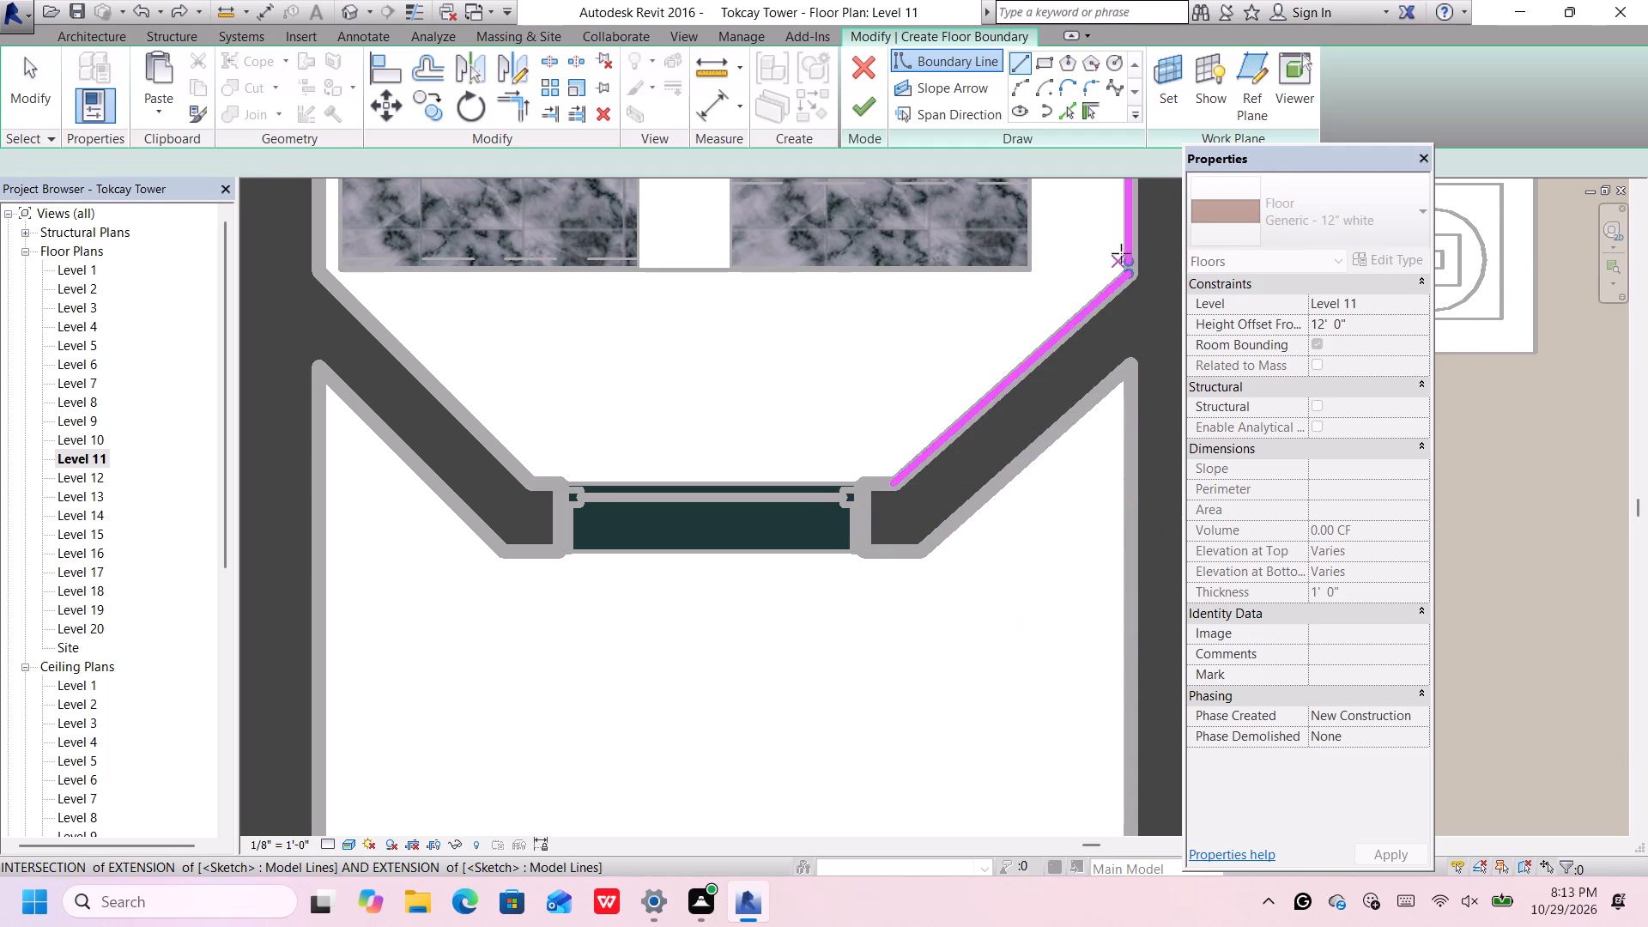
# Extend the lower end of the right shaft wall's boundary line to meet the start of the diagonal line.
pyautogui.scroll(7, 1139, 261)
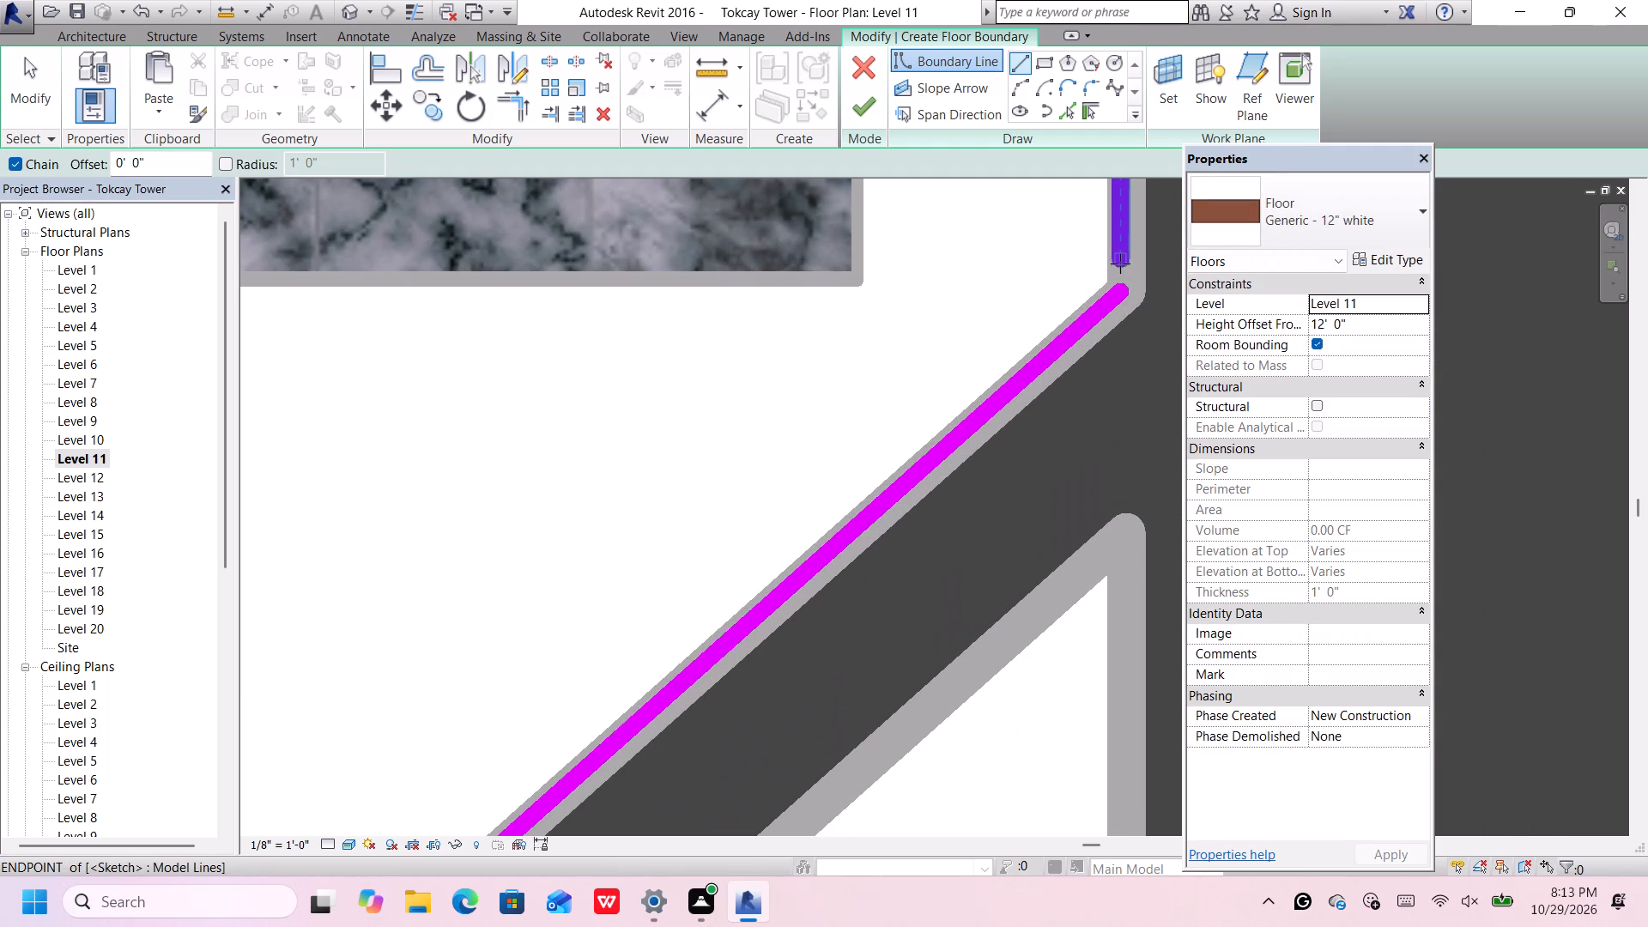
pyautogui.scroll(3, 1121, 264)
pyautogui.press('Escape')
pyautogui.click(1123, 265)
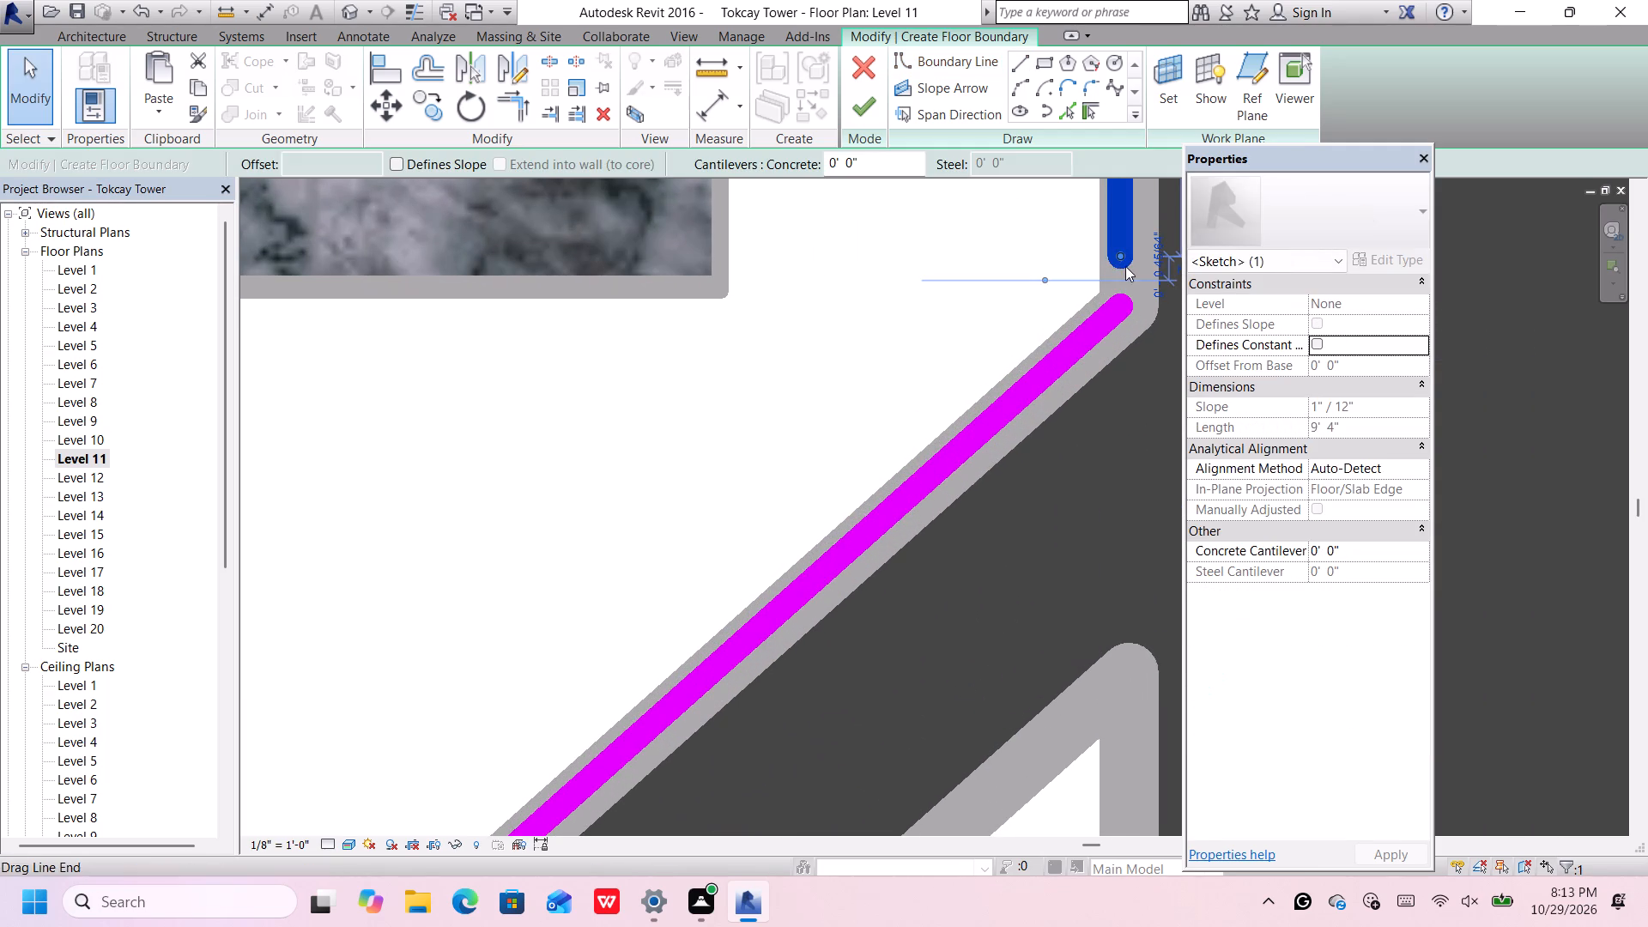
pyautogui.moveTo(1122, 255); pyautogui.dragTo(1125, 301)
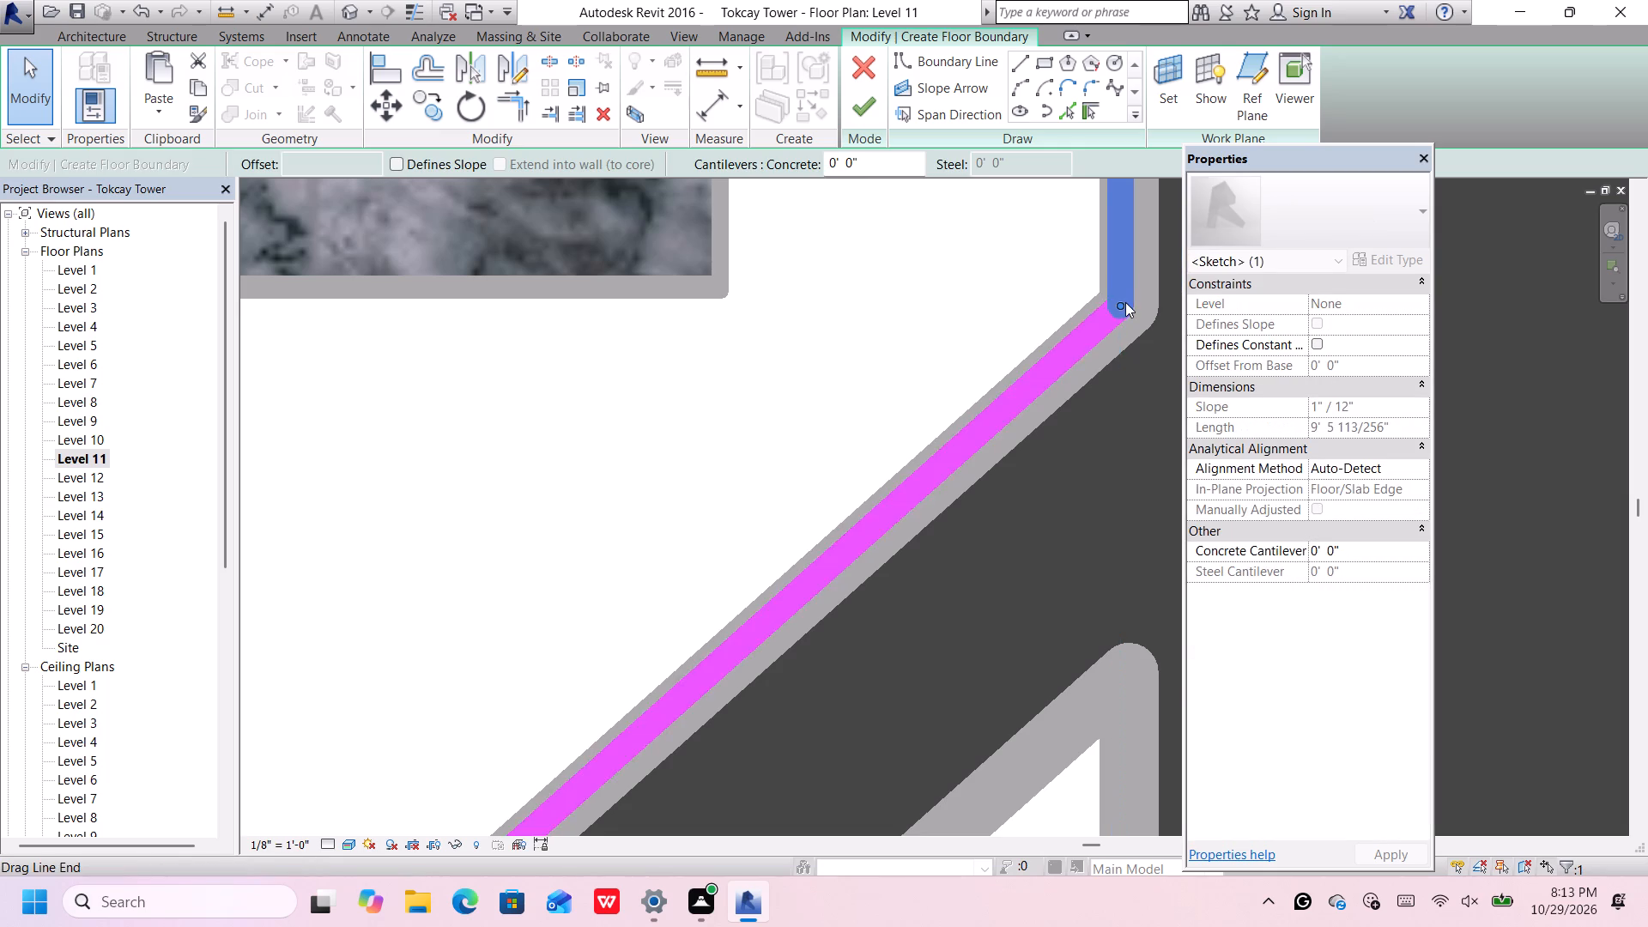
# Continue the boundary across the window wall's inner face, and diagonally along the left angled wall to the shaft wall corner.
pyautogui.scroll(-13, 1124, 304)
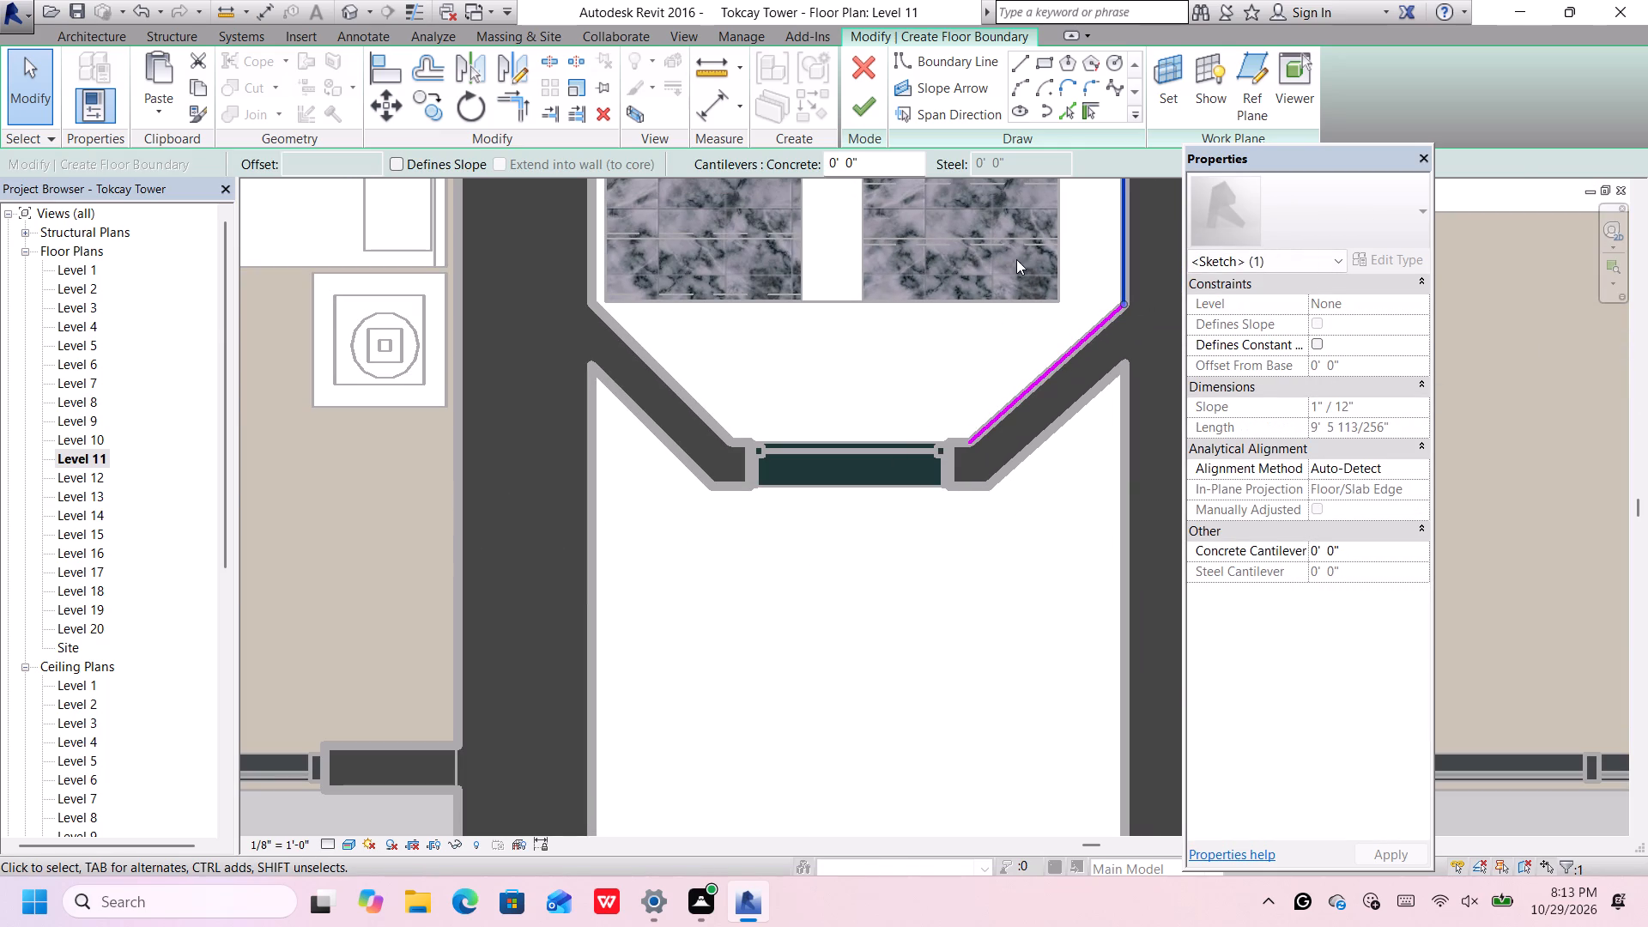
pyautogui.click(1016, 54)
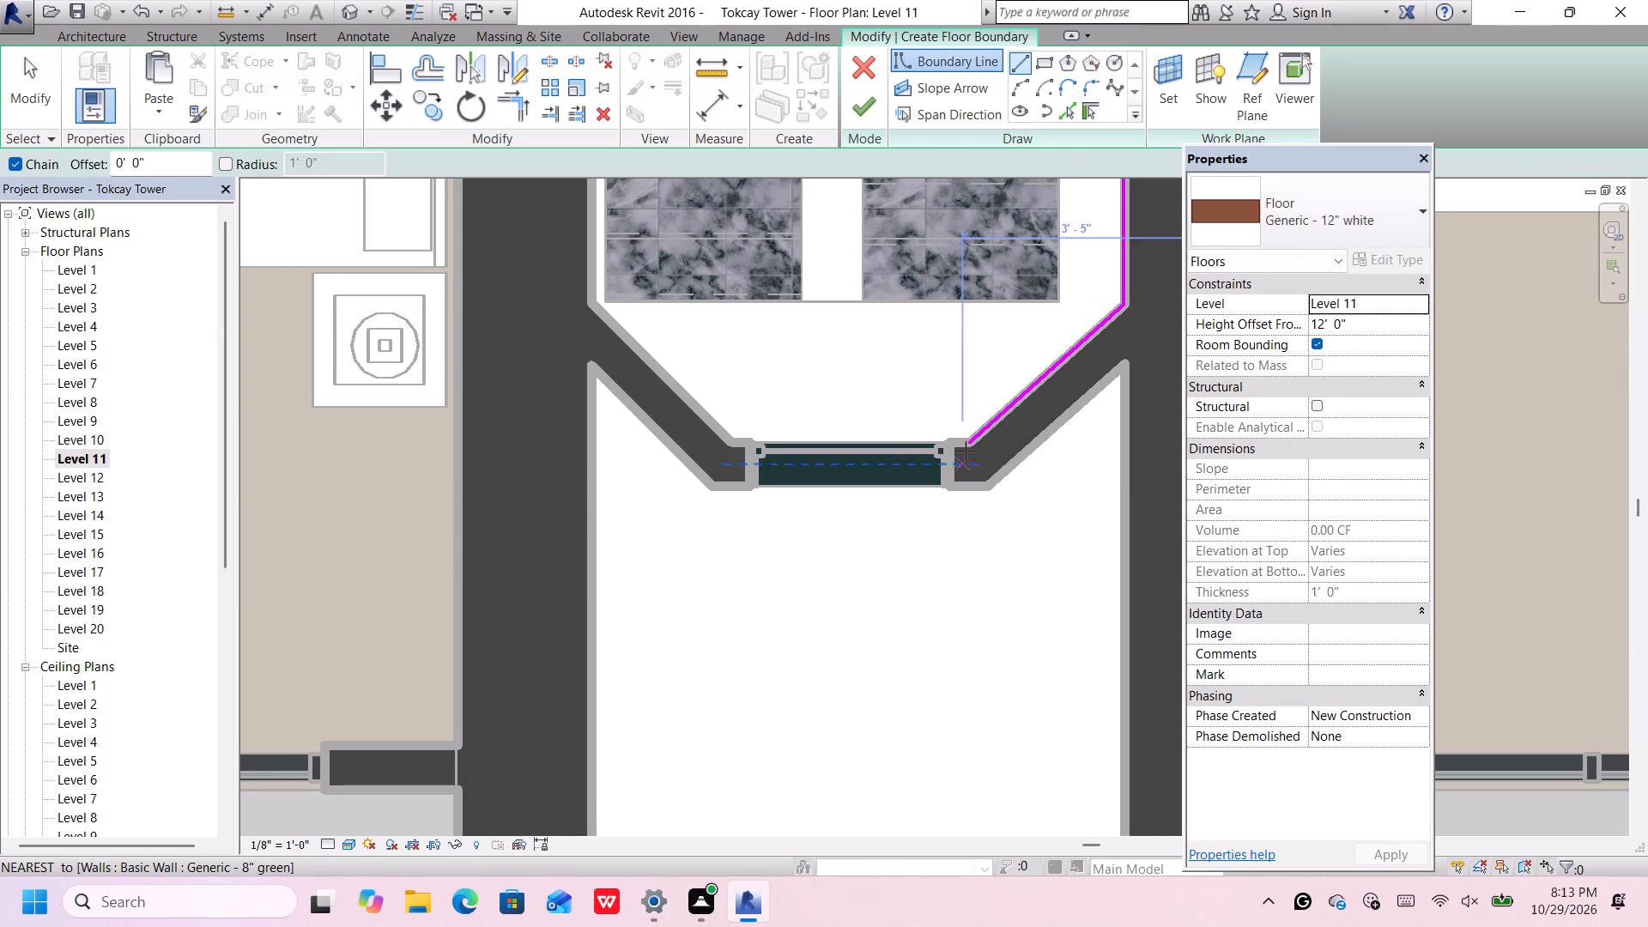
pyautogui.click(966, 444)
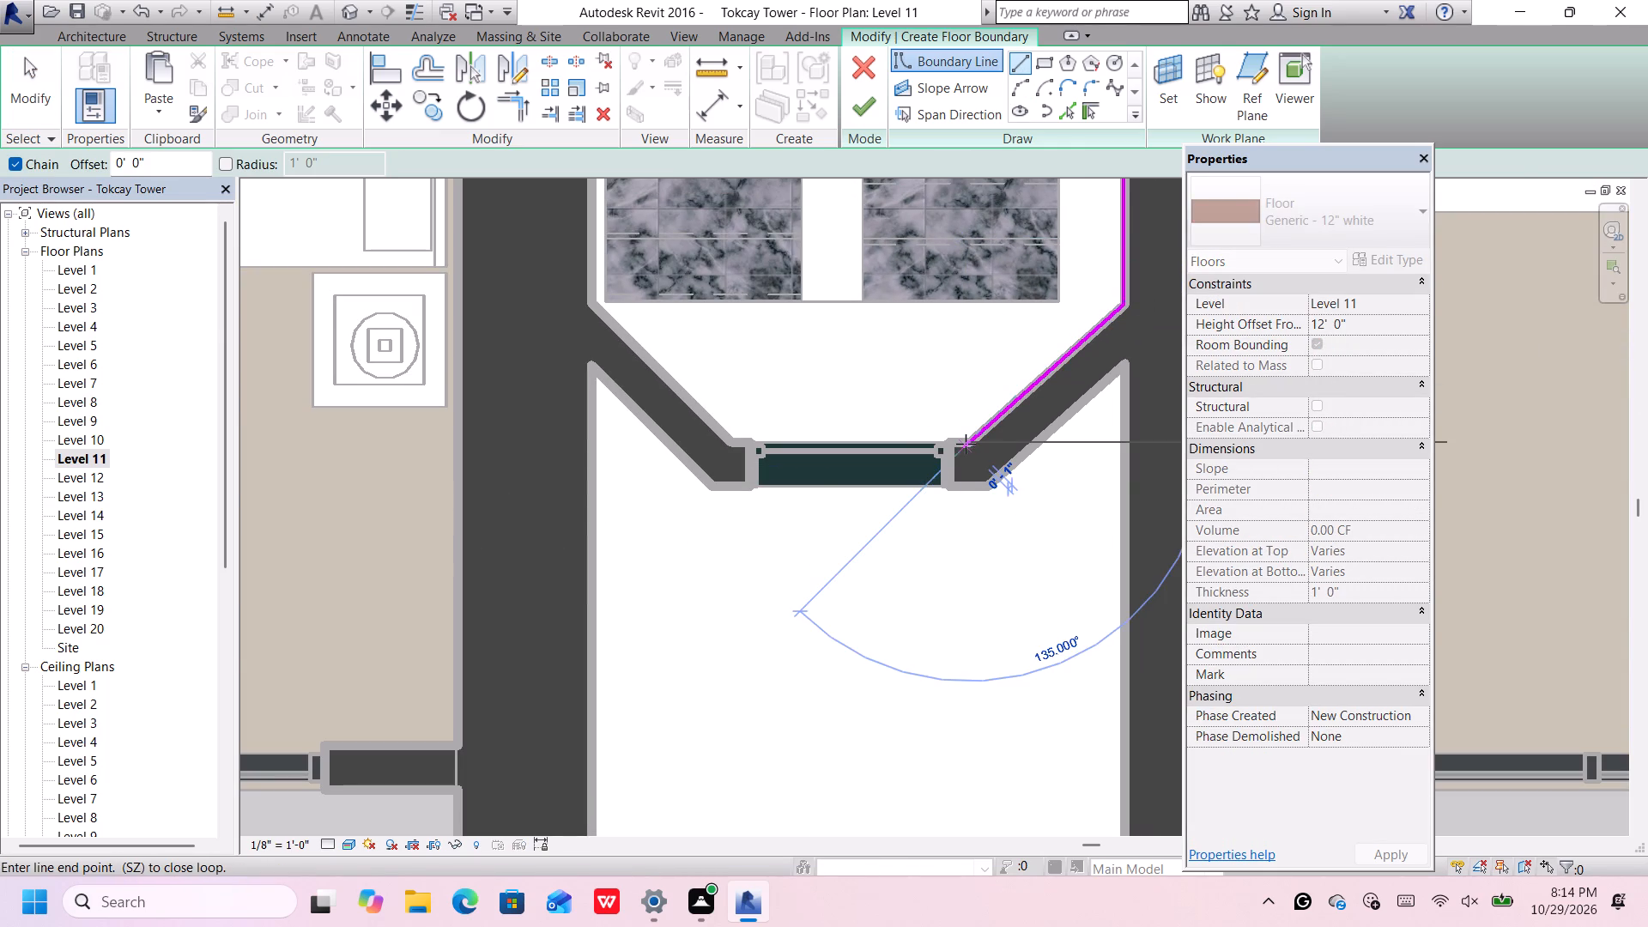
pyautogui.scroll(-5, 966, 445)
pyautogui.scroll(7, 821, 439)
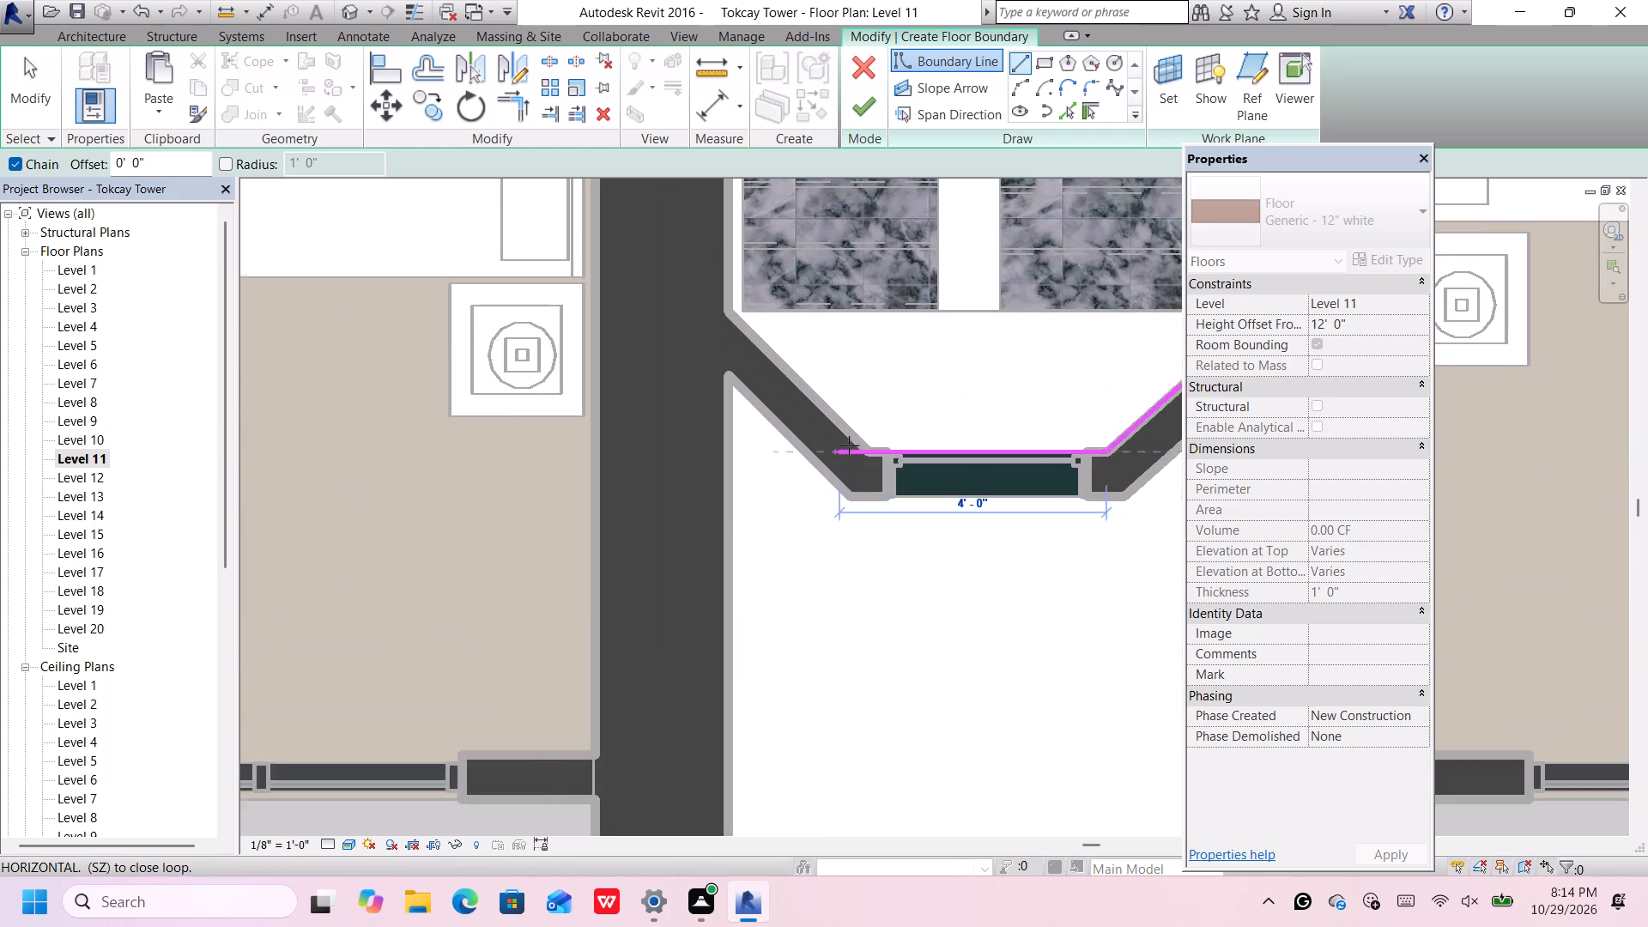
pyautogui.scroll(1, 849, 445)
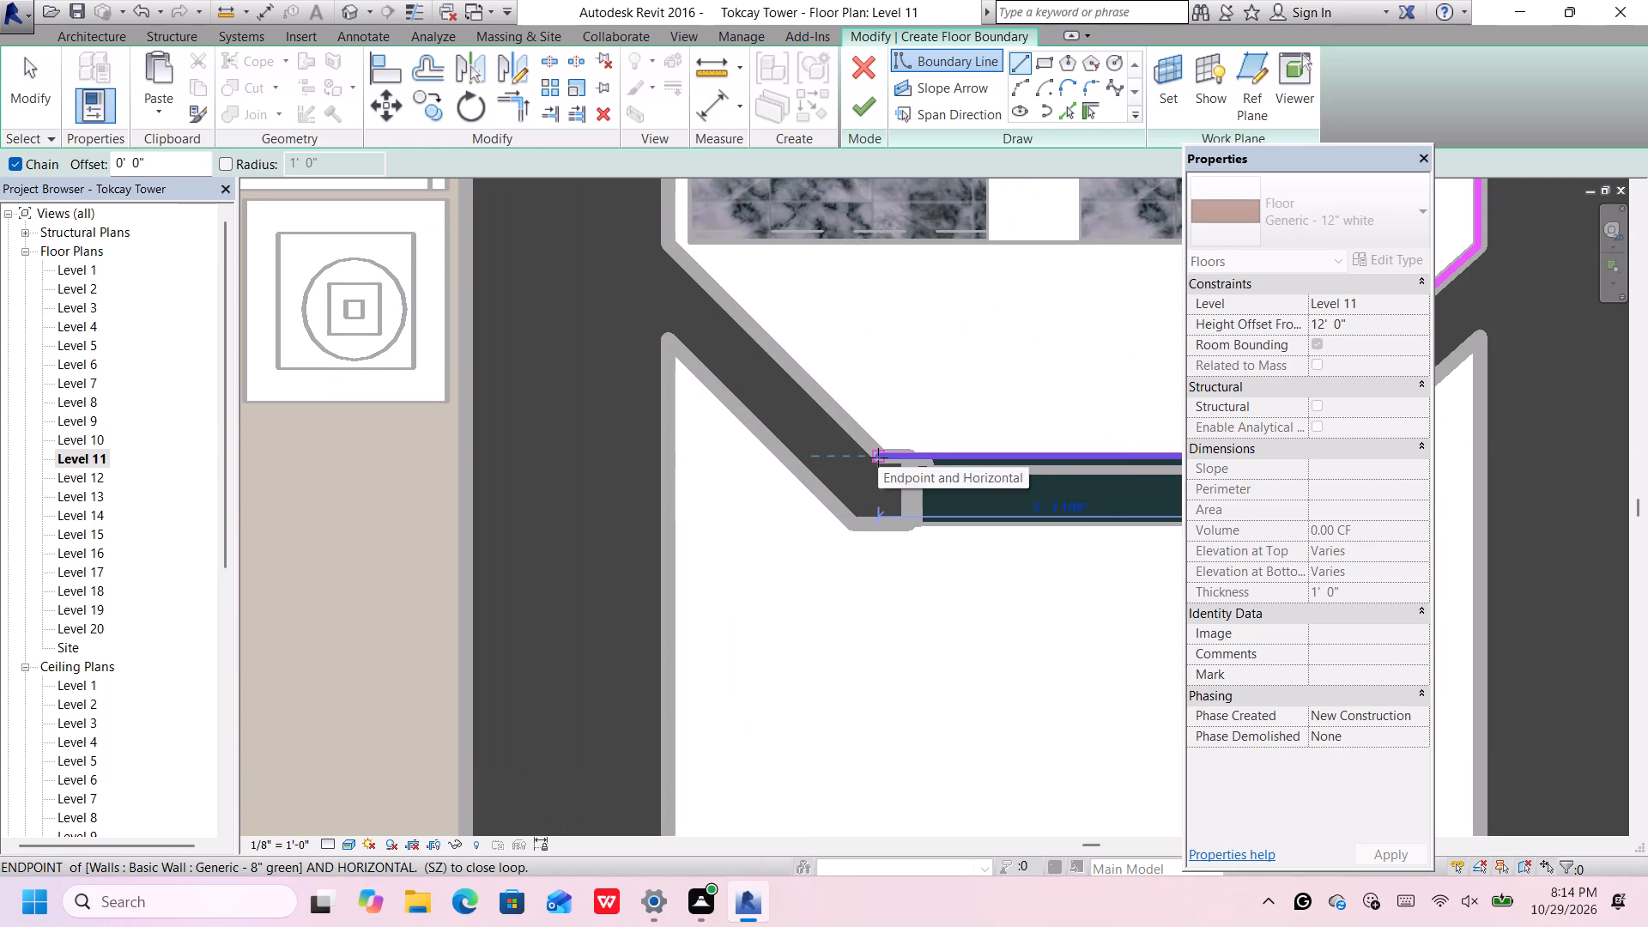
pyautogui.click(878, 457)
pyautogui.scroll(-6, 878, 457)
pyautogui.scroll(2, 785, 363)
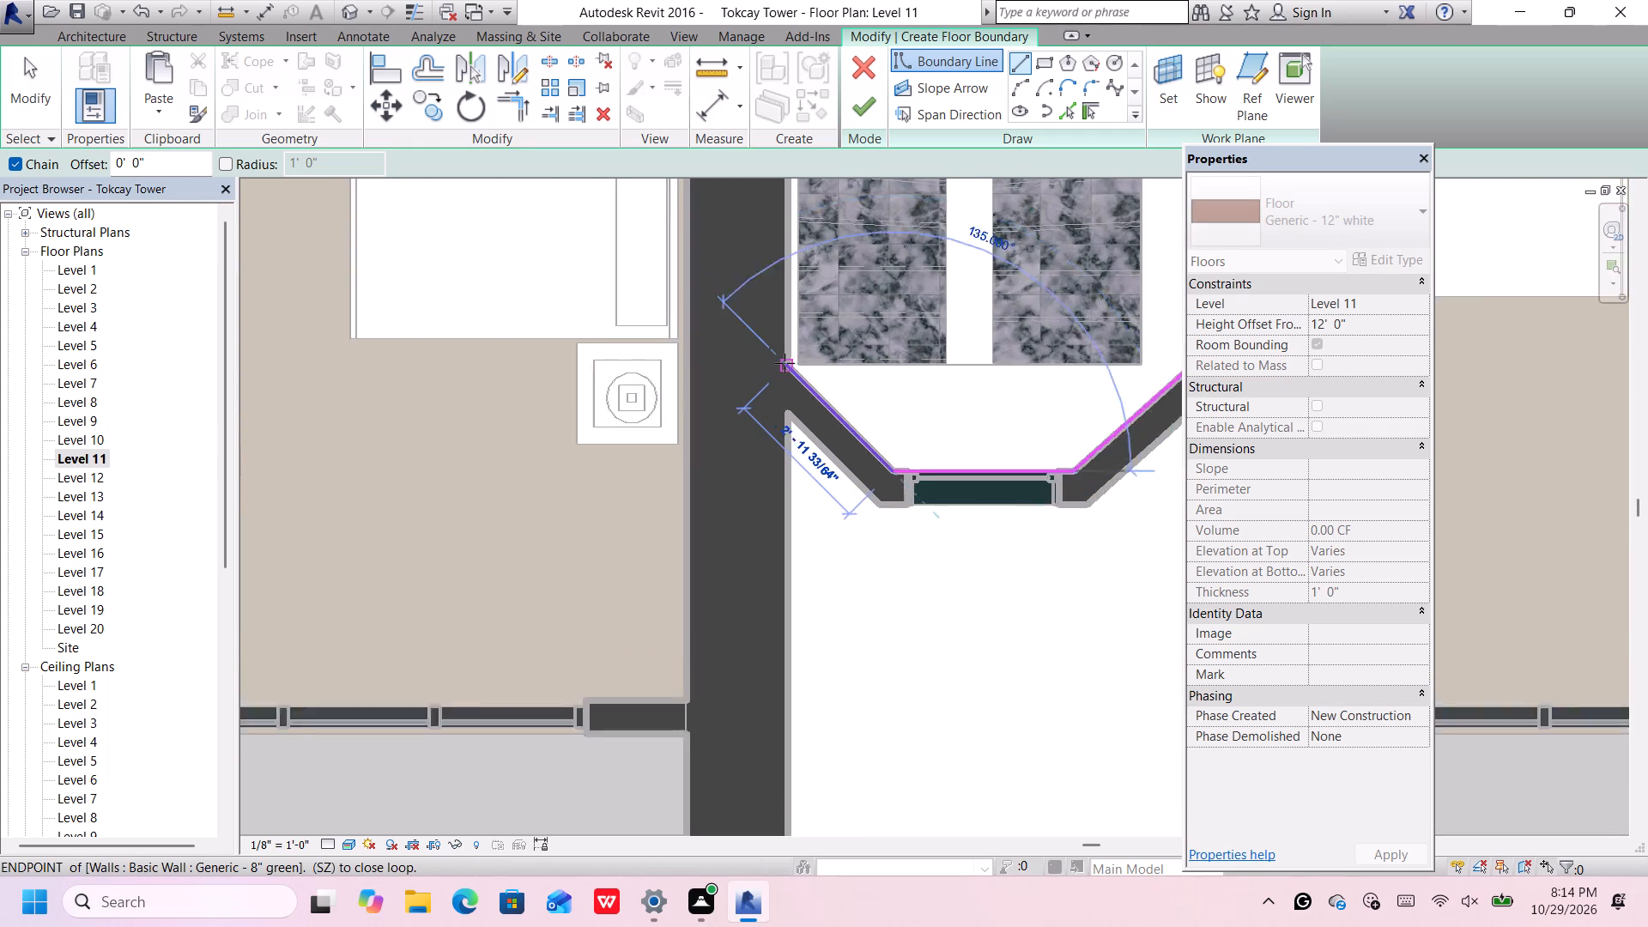
pyautogui.scroll(2, 785, 363)
pyautogui.click(786, 364)
# Draw a boundary line about 9' - 5" long up the left shaft wall to the corridor rectangle's lower-left corner.
pyautogui.scroll(-10, 786, 364)
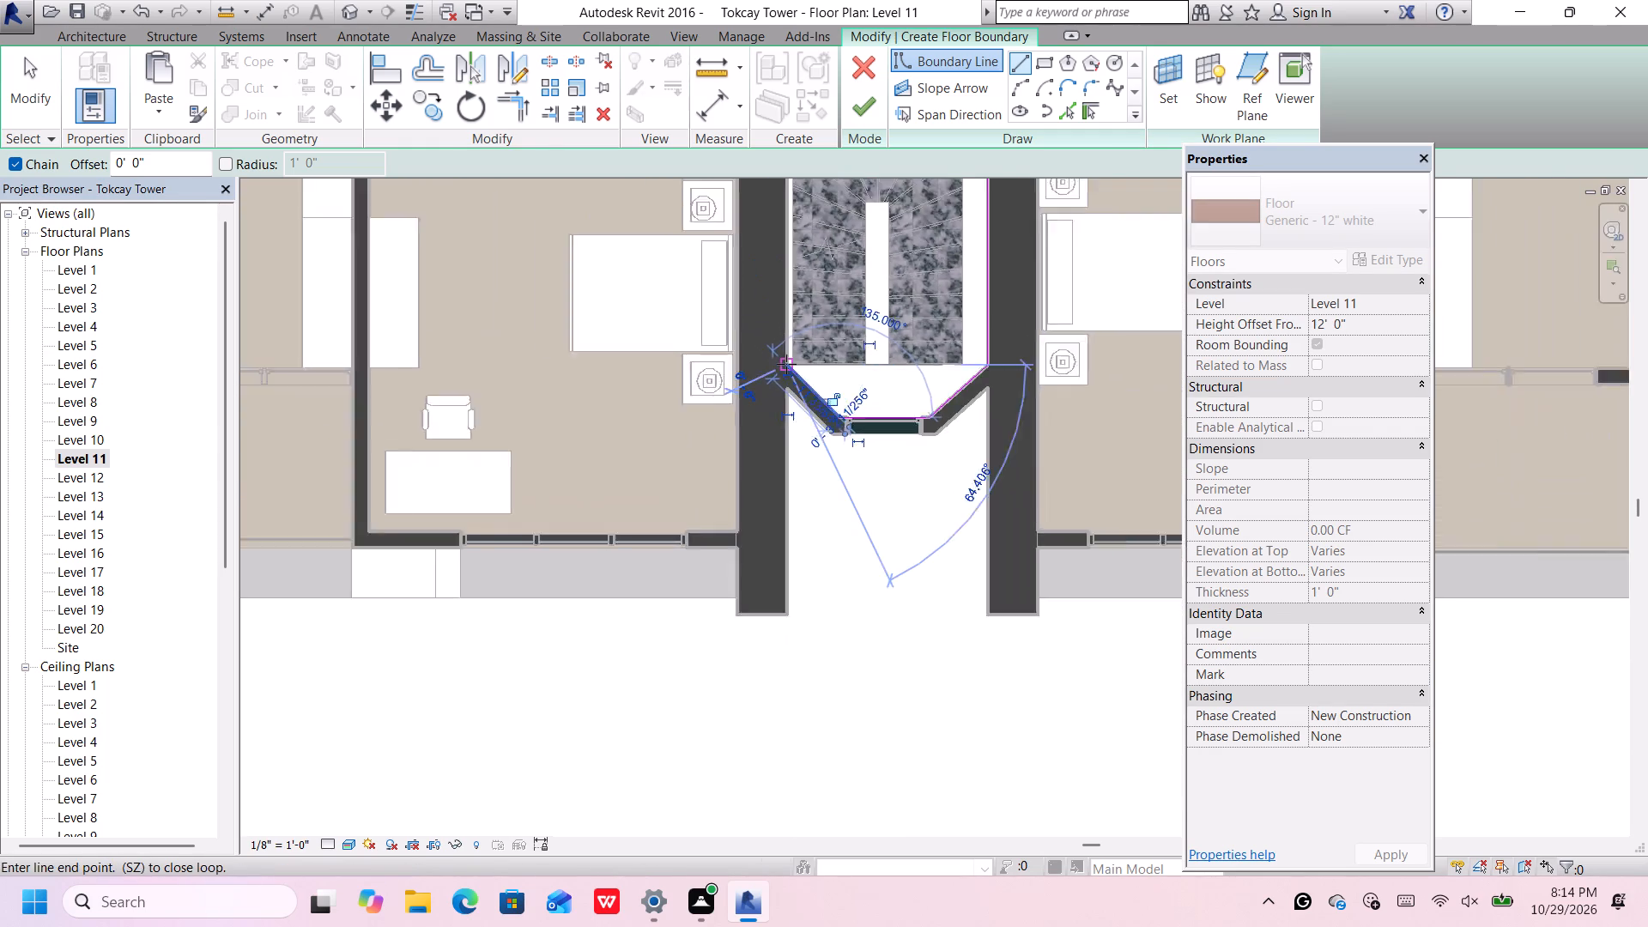
pyautogui.moveTo(786, 364); pyautogui.dragTo(800, 528, button='middle')
pyautogui.scroll(1, 809, 373)
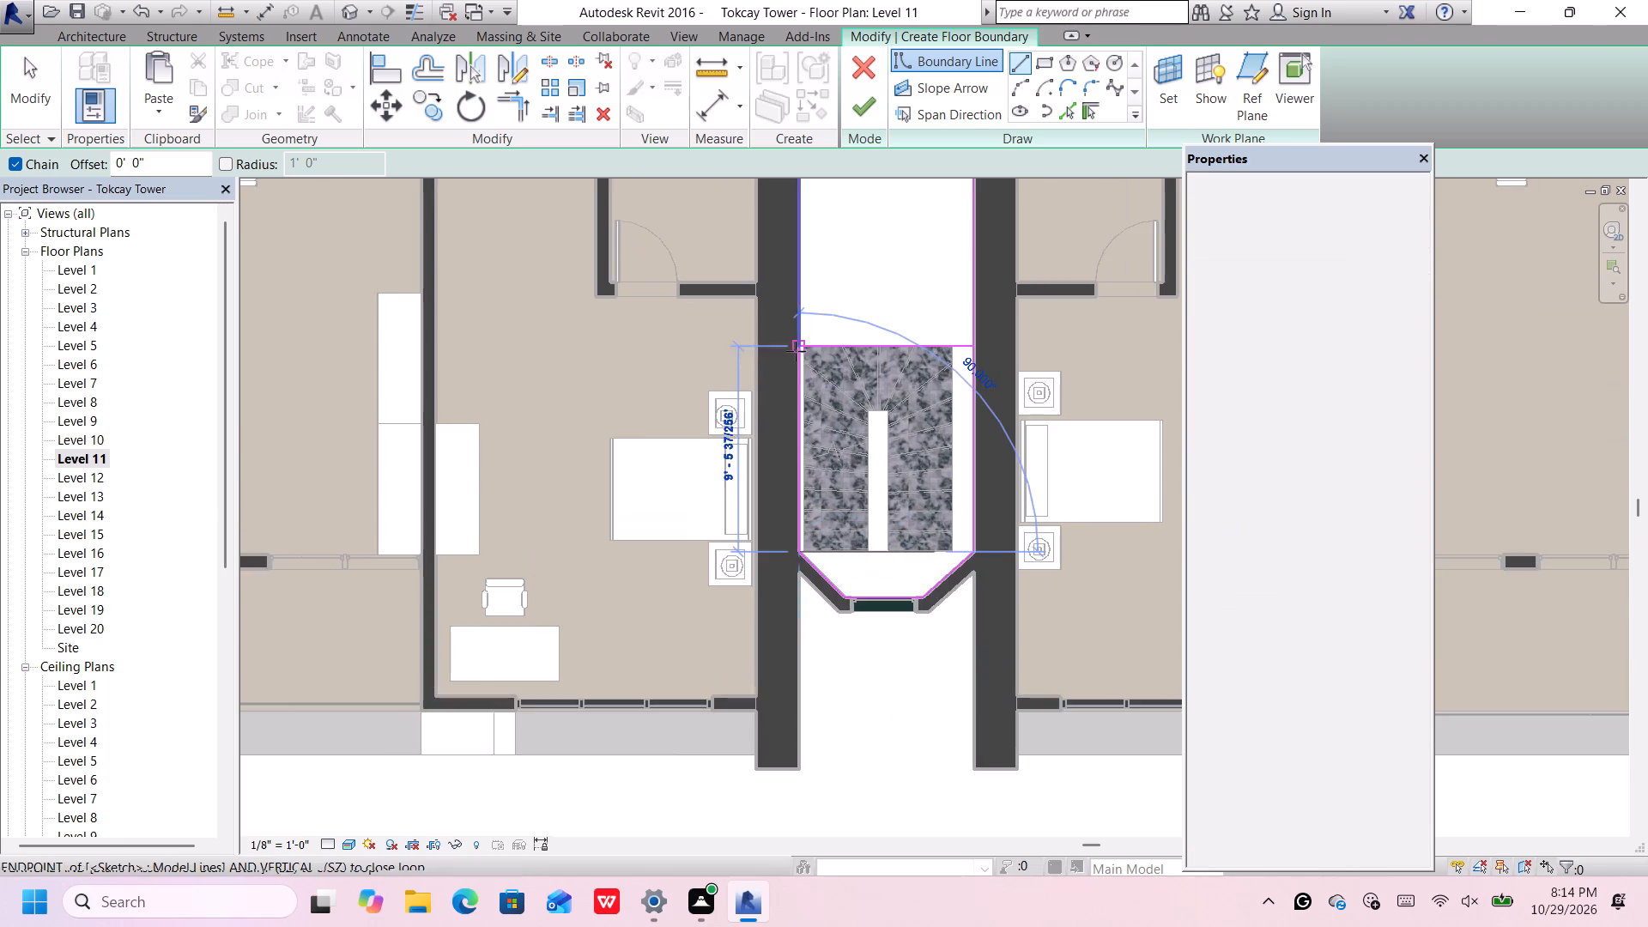
pyautogui.scroll(17, 796, 349)
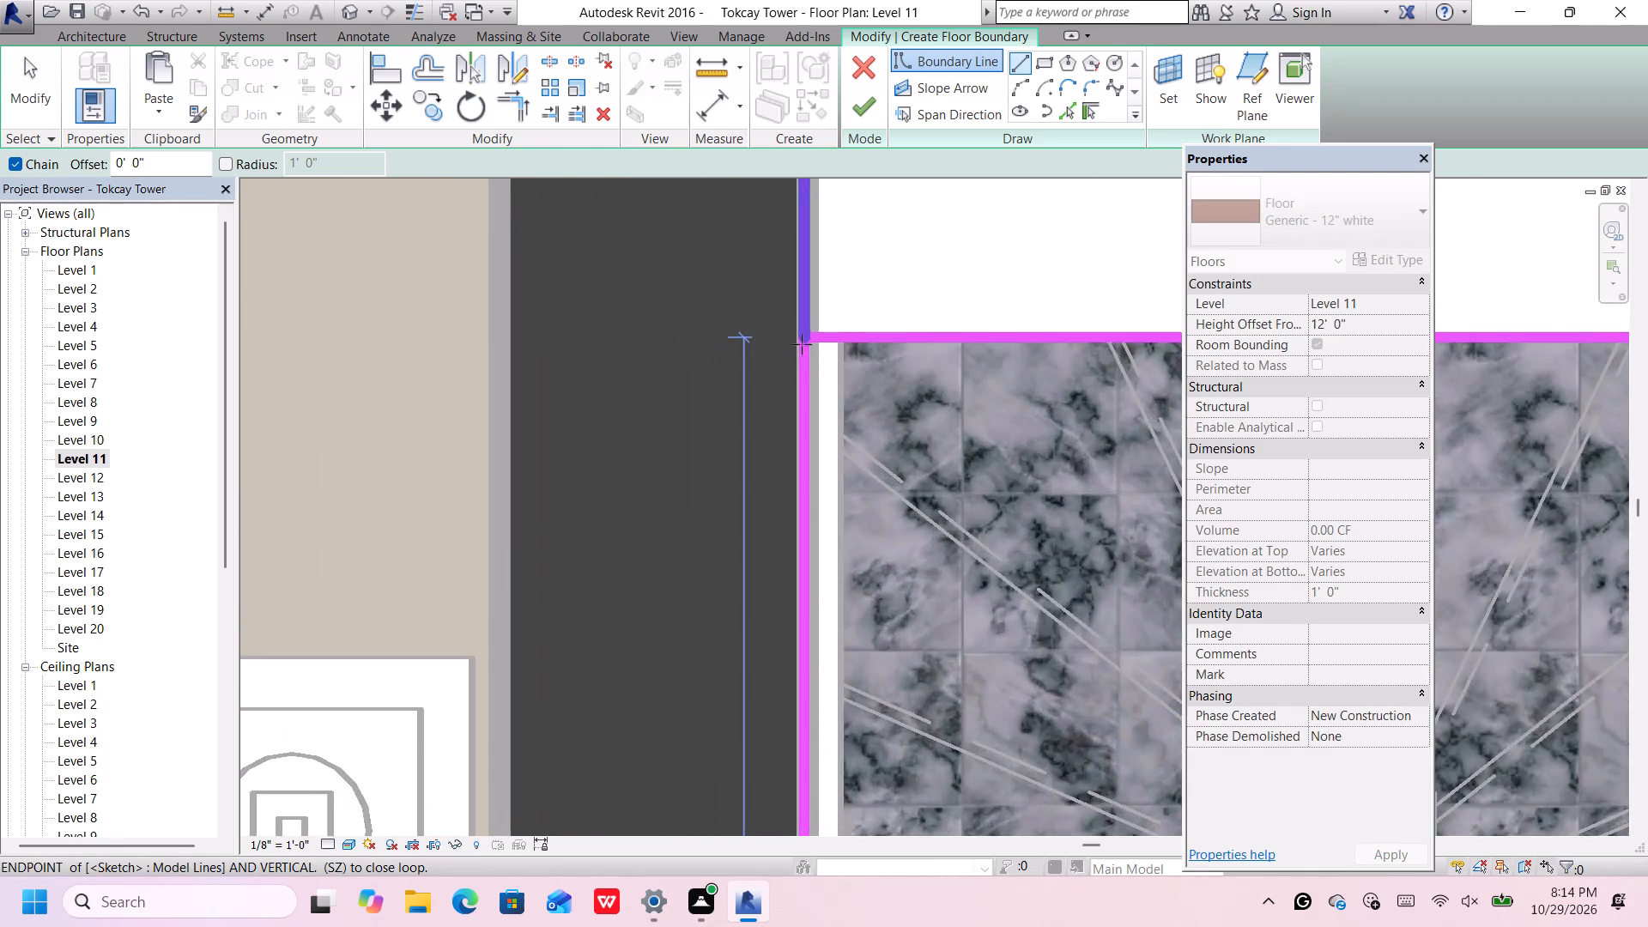
pyautogui.scroll(2, 802, 344)
pyautogui.click(806, 328)
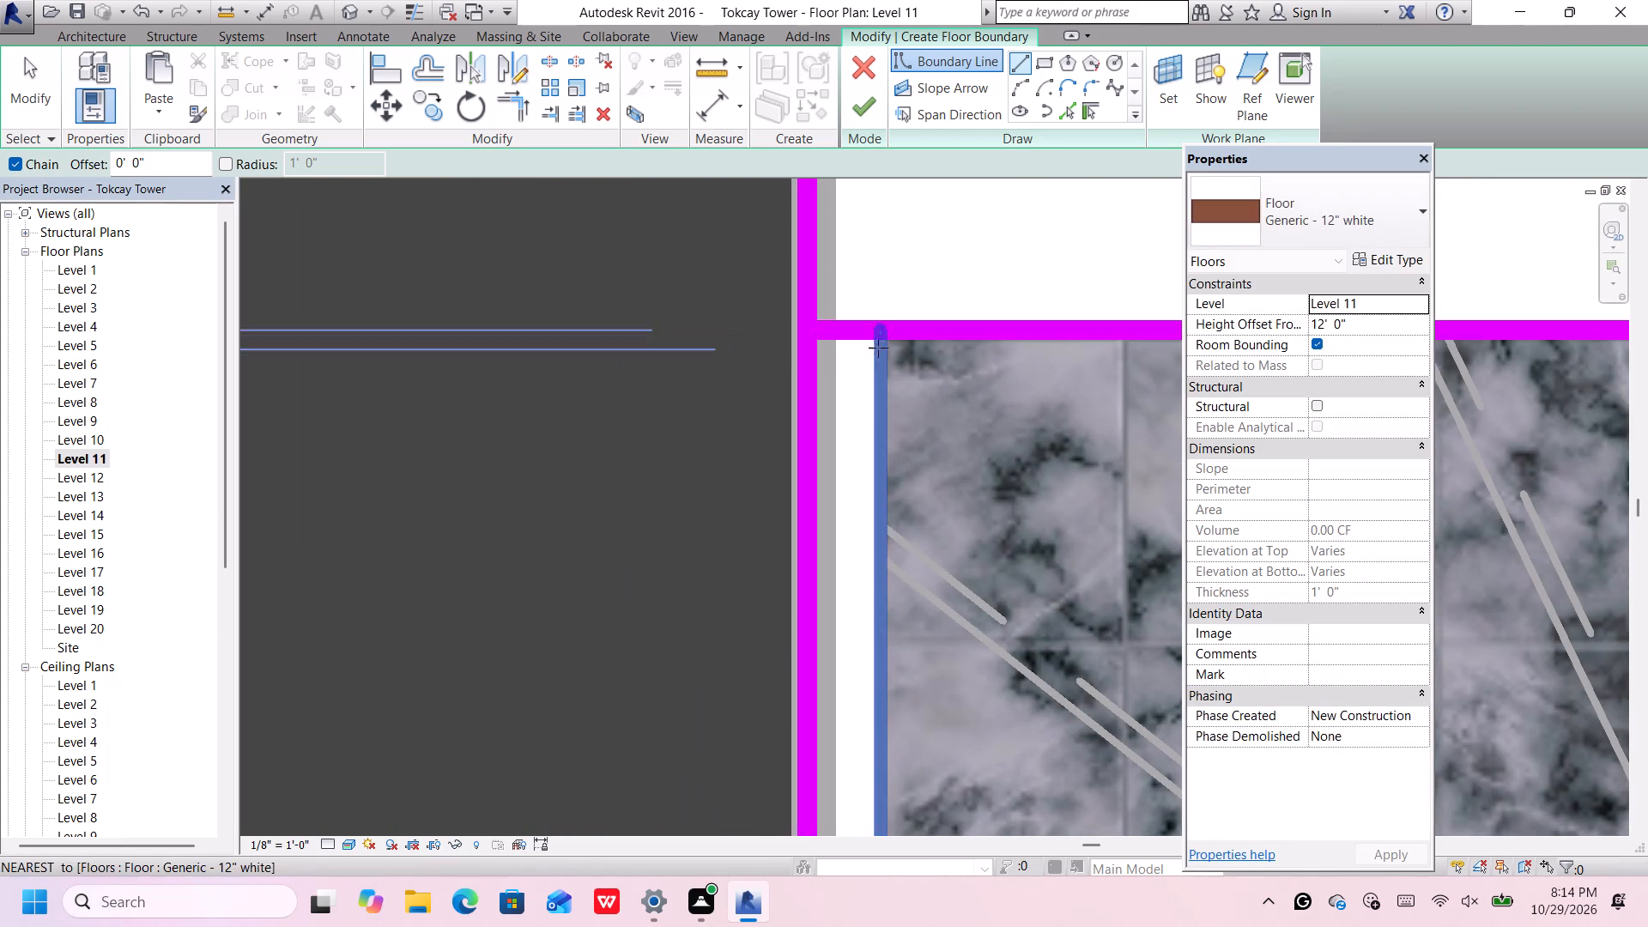
# Draw a boundary line down the stair's left edge, from its upper-left corner to its lower-left corner.
pyautogui.click(876, 331)
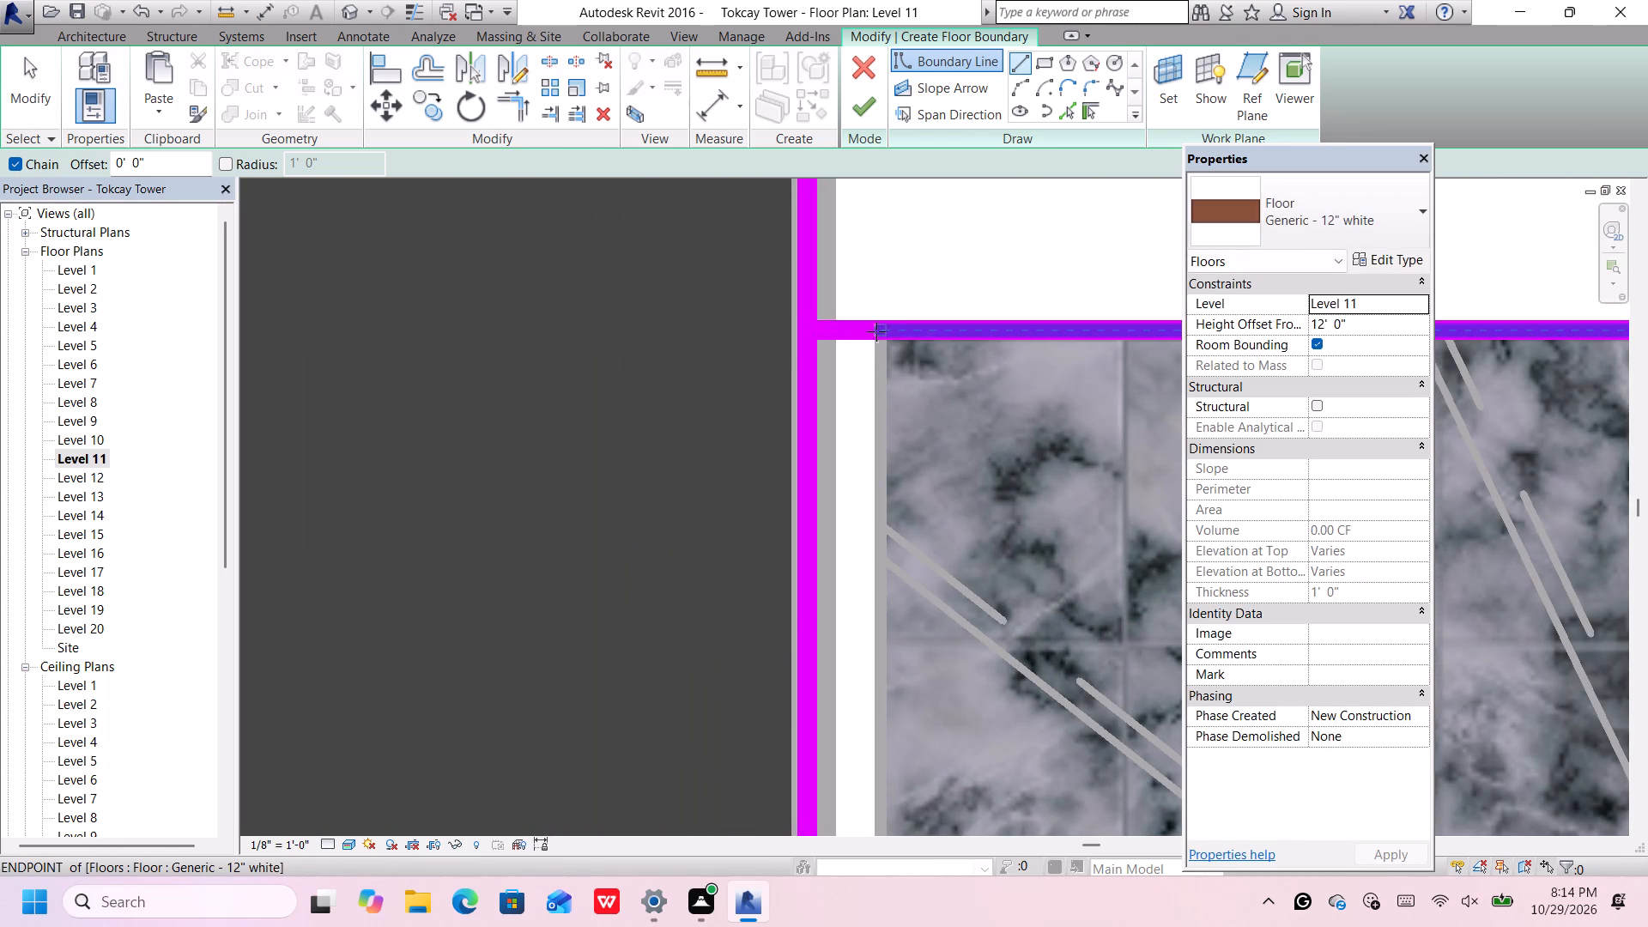
pyautogui.scroll(-14, 876, 331)
pyautogui.scroll(-6, 863, 683)
pyautogui.scroll(11, 866, 697)
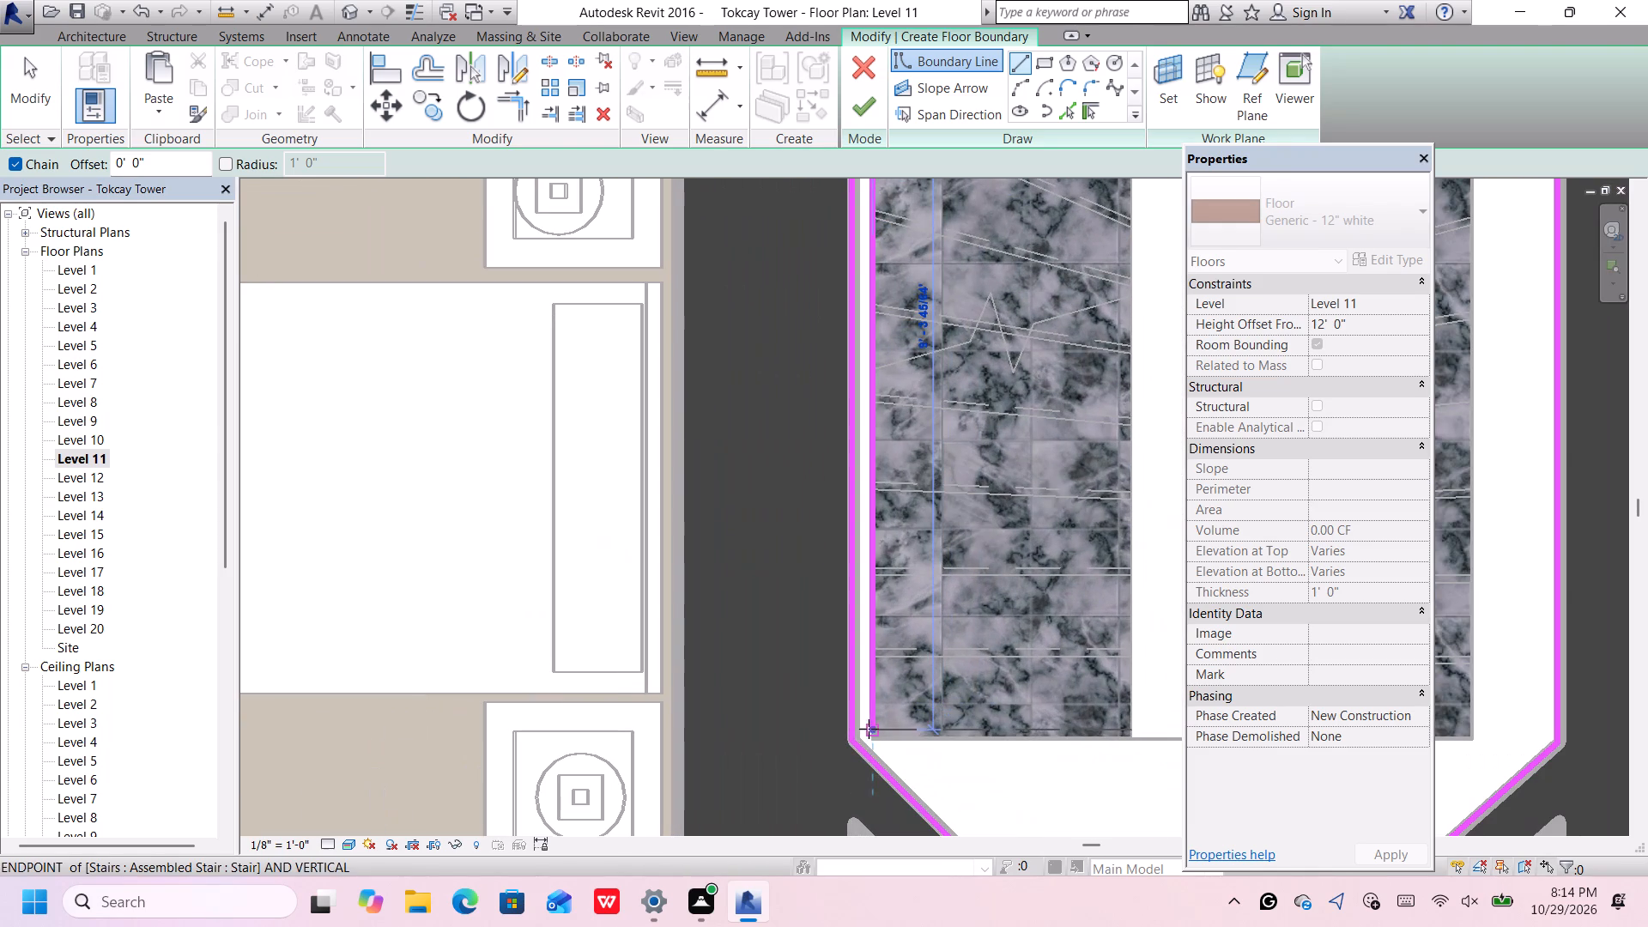
pyautogui.scroll(5, 869, 737)
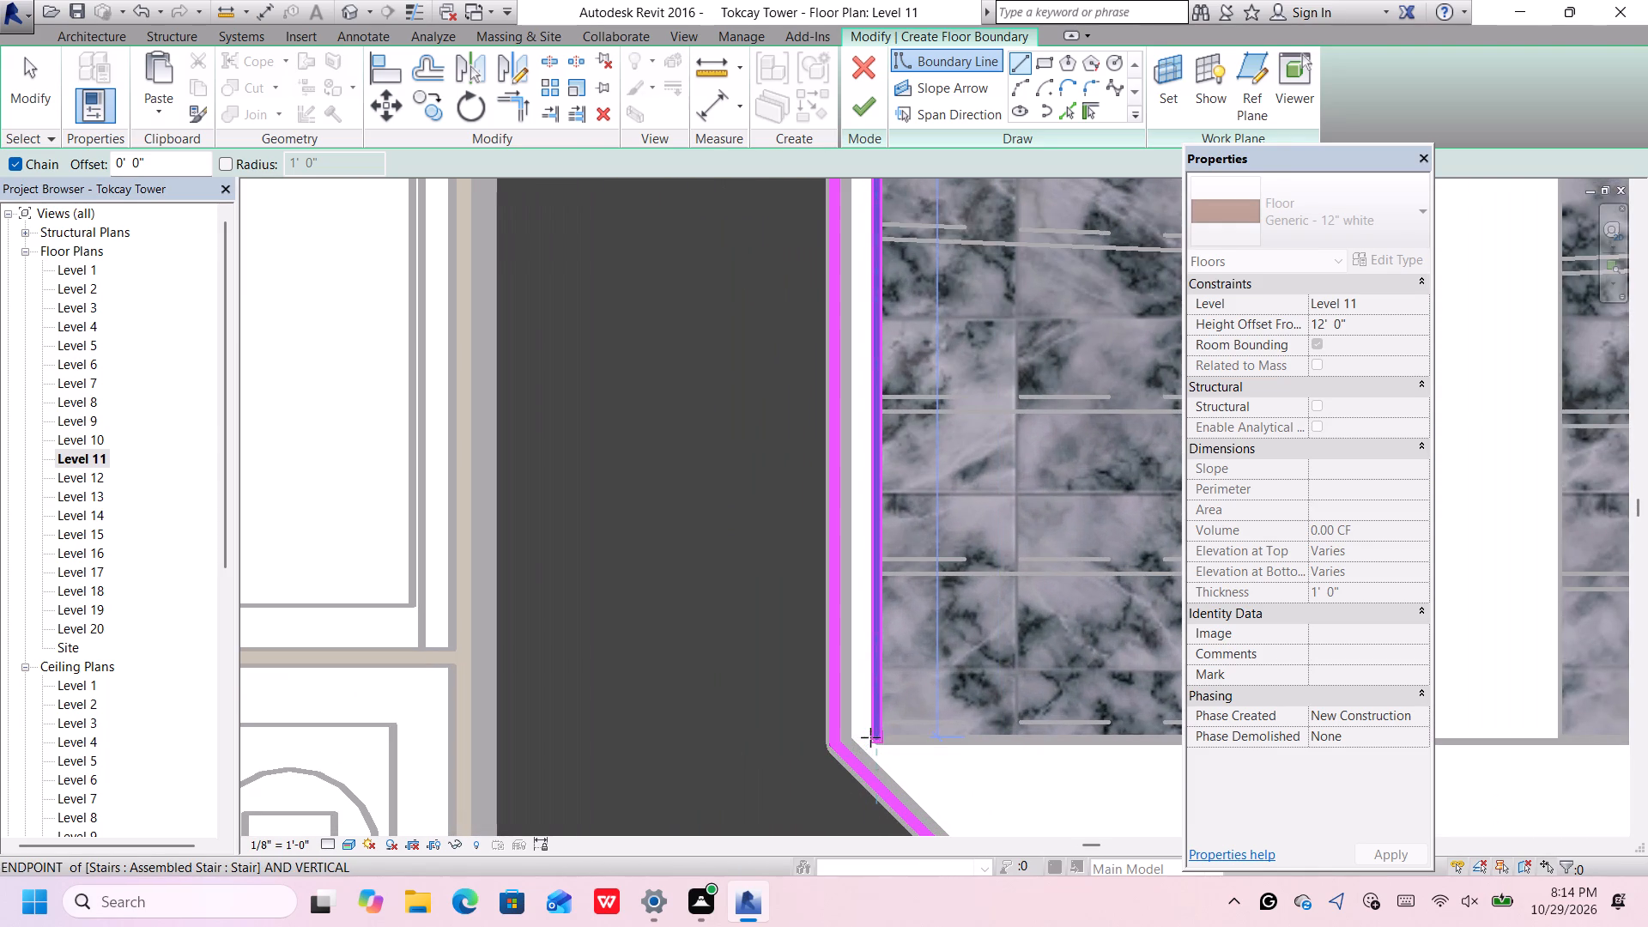
pyautogui.click(875, 748)
# Continue the boundary 6' - 9 1/2" along the stair's bottom edge and up its right edge to the rectangle's lower line.
pyautogui.scroll(-9, 875, 747)
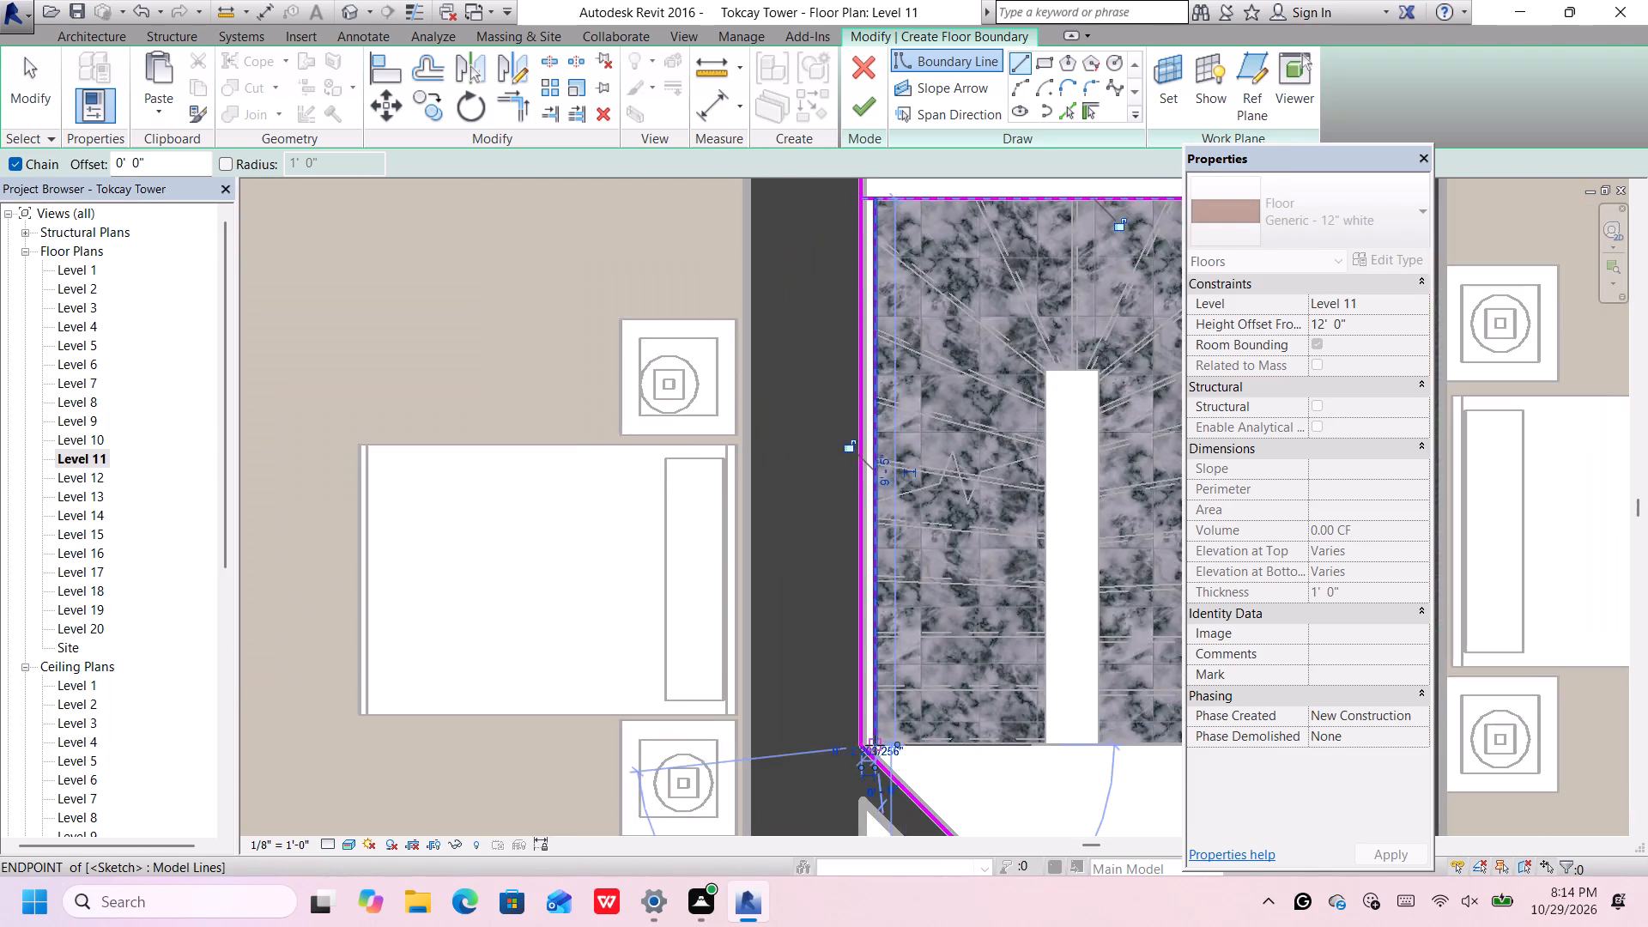
pyautogui.scroll(-6, 875, 745)
pyautogui.scroll(5, 1035, 735)
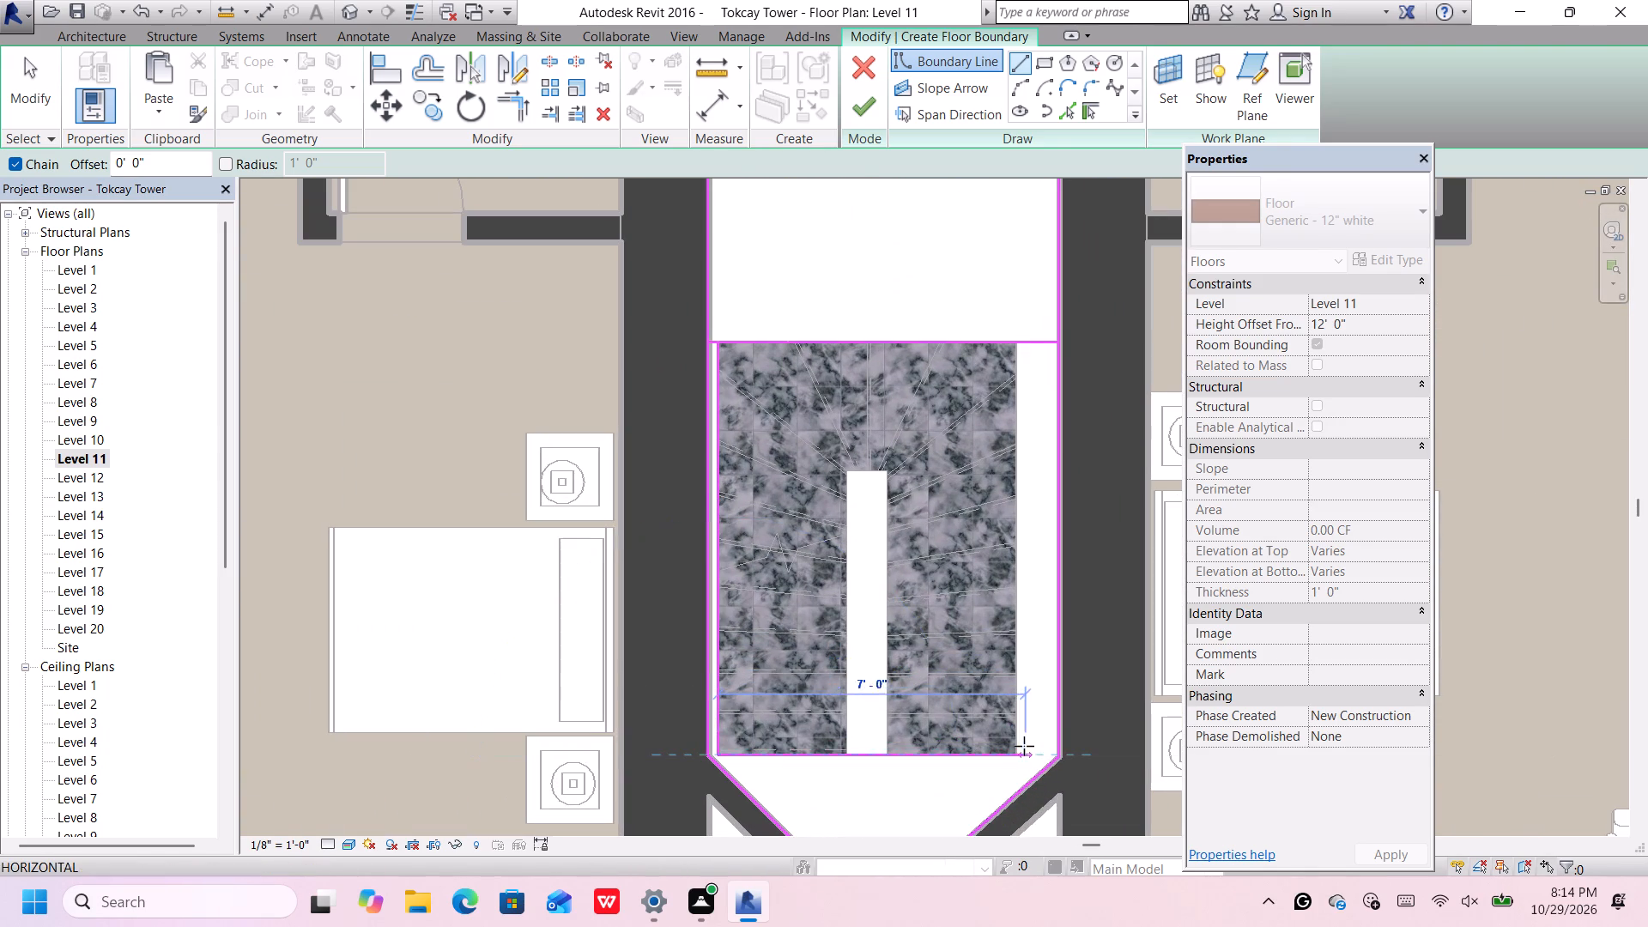
pyautogui.scroll(11, 1015, 751)
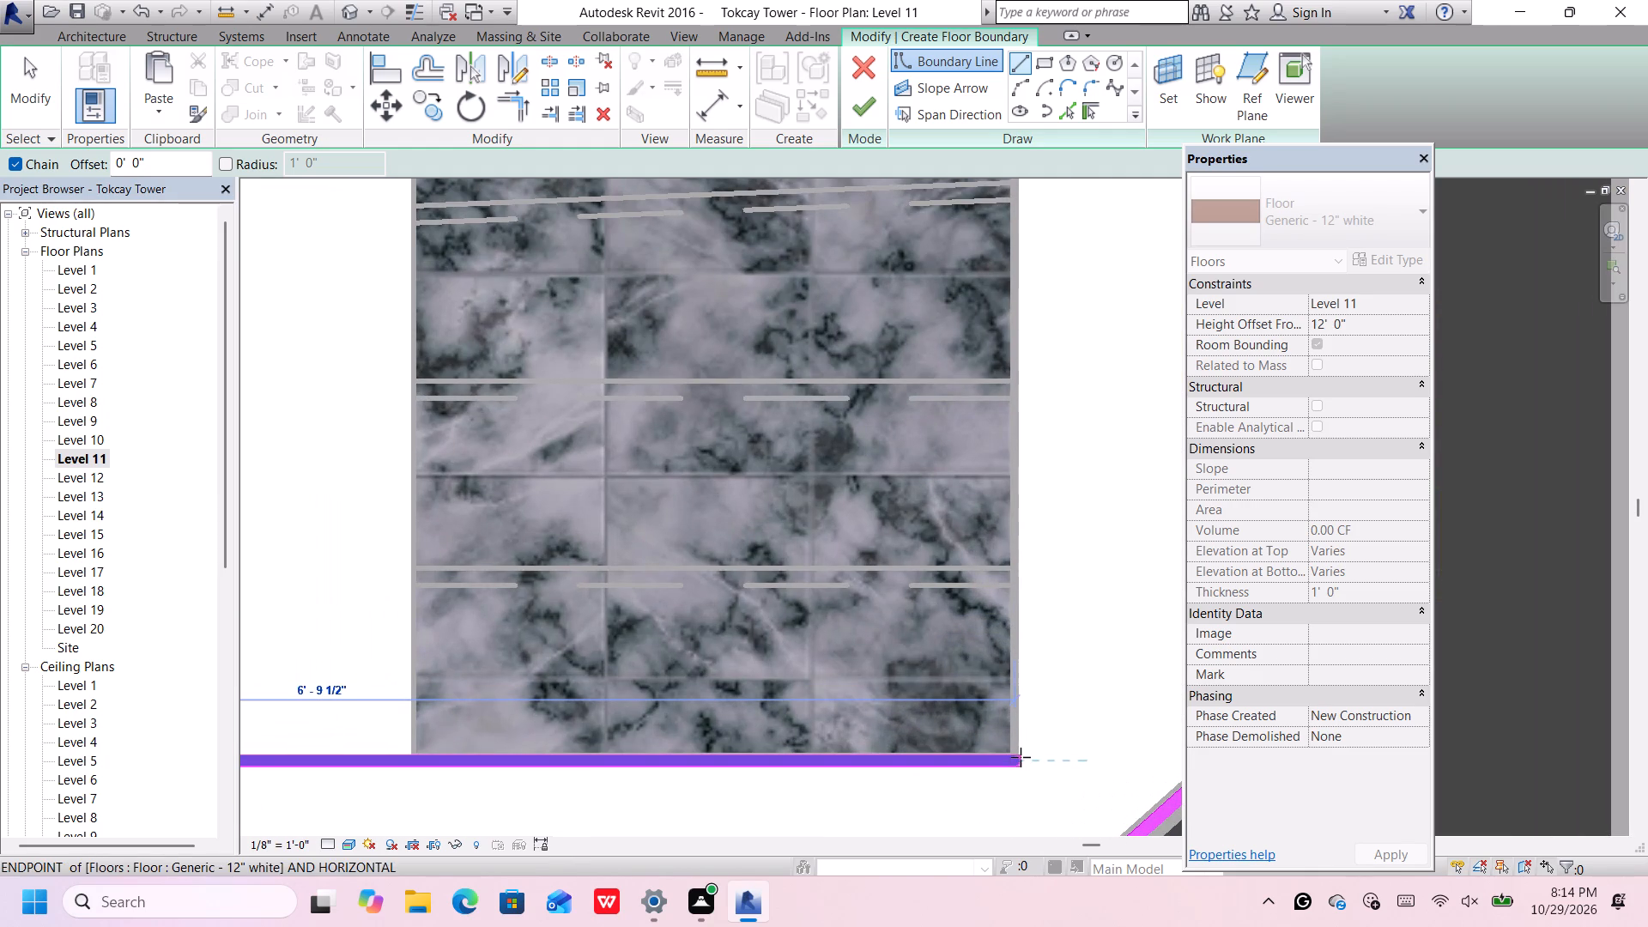
pyautogui.click(1021, 757)
pyautogui.scroll(-13, 1021, 757)
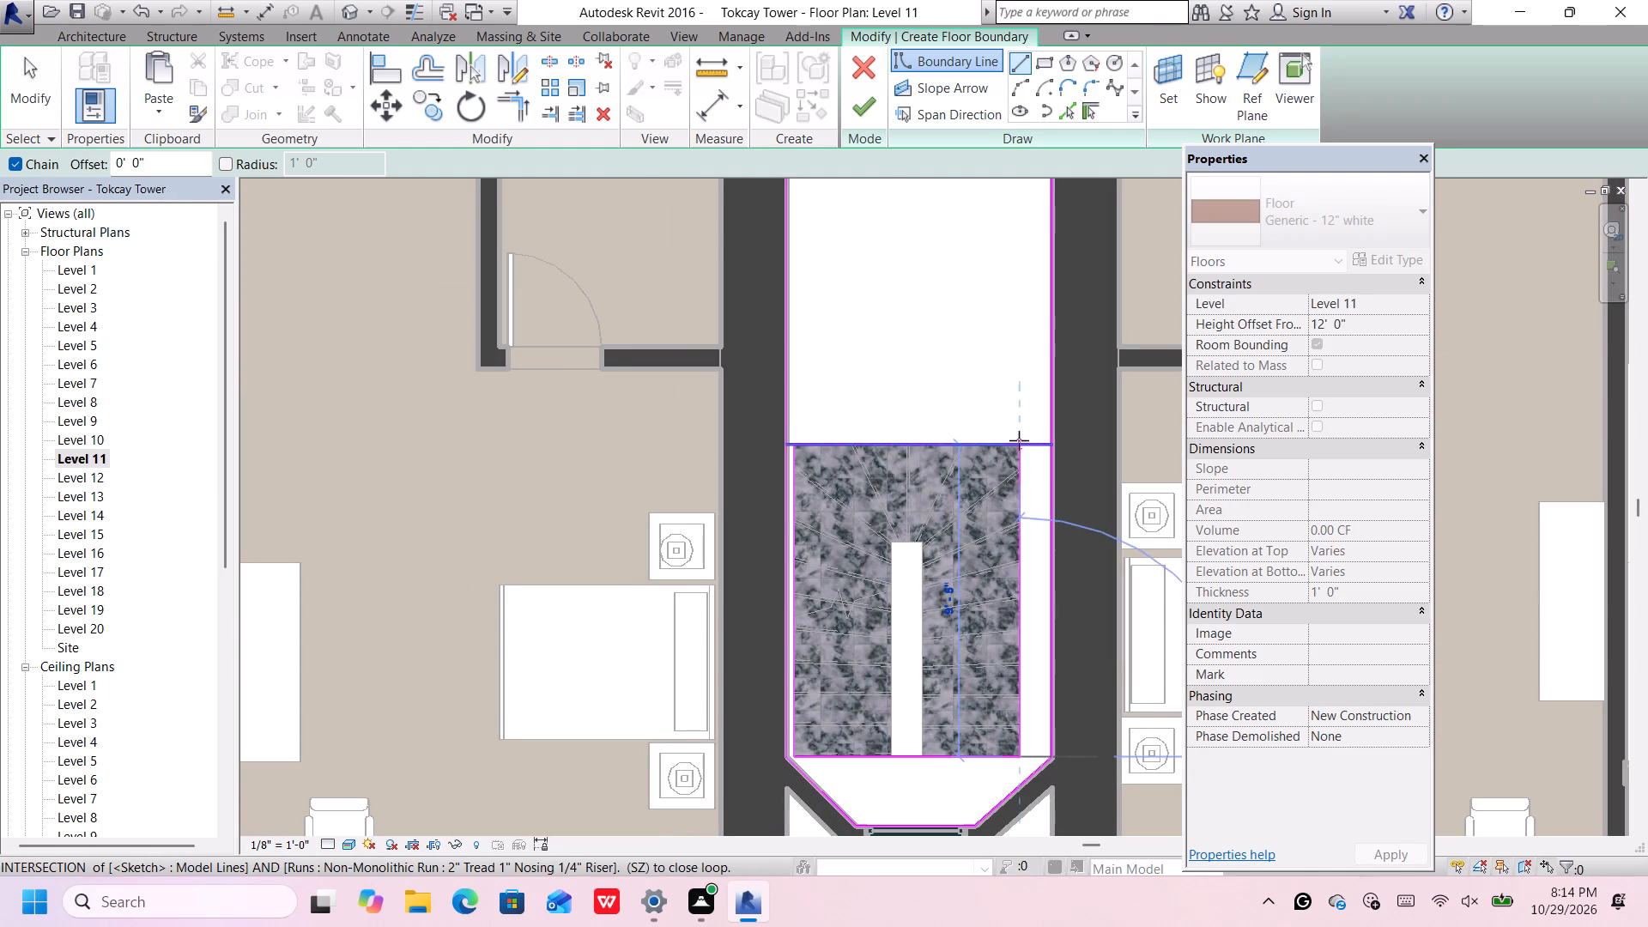
pyautogui.scroll(5, 1020, 444)
pyautogui.click(1021, 445)
pyautogui.scroll(-6, 1020, 443)
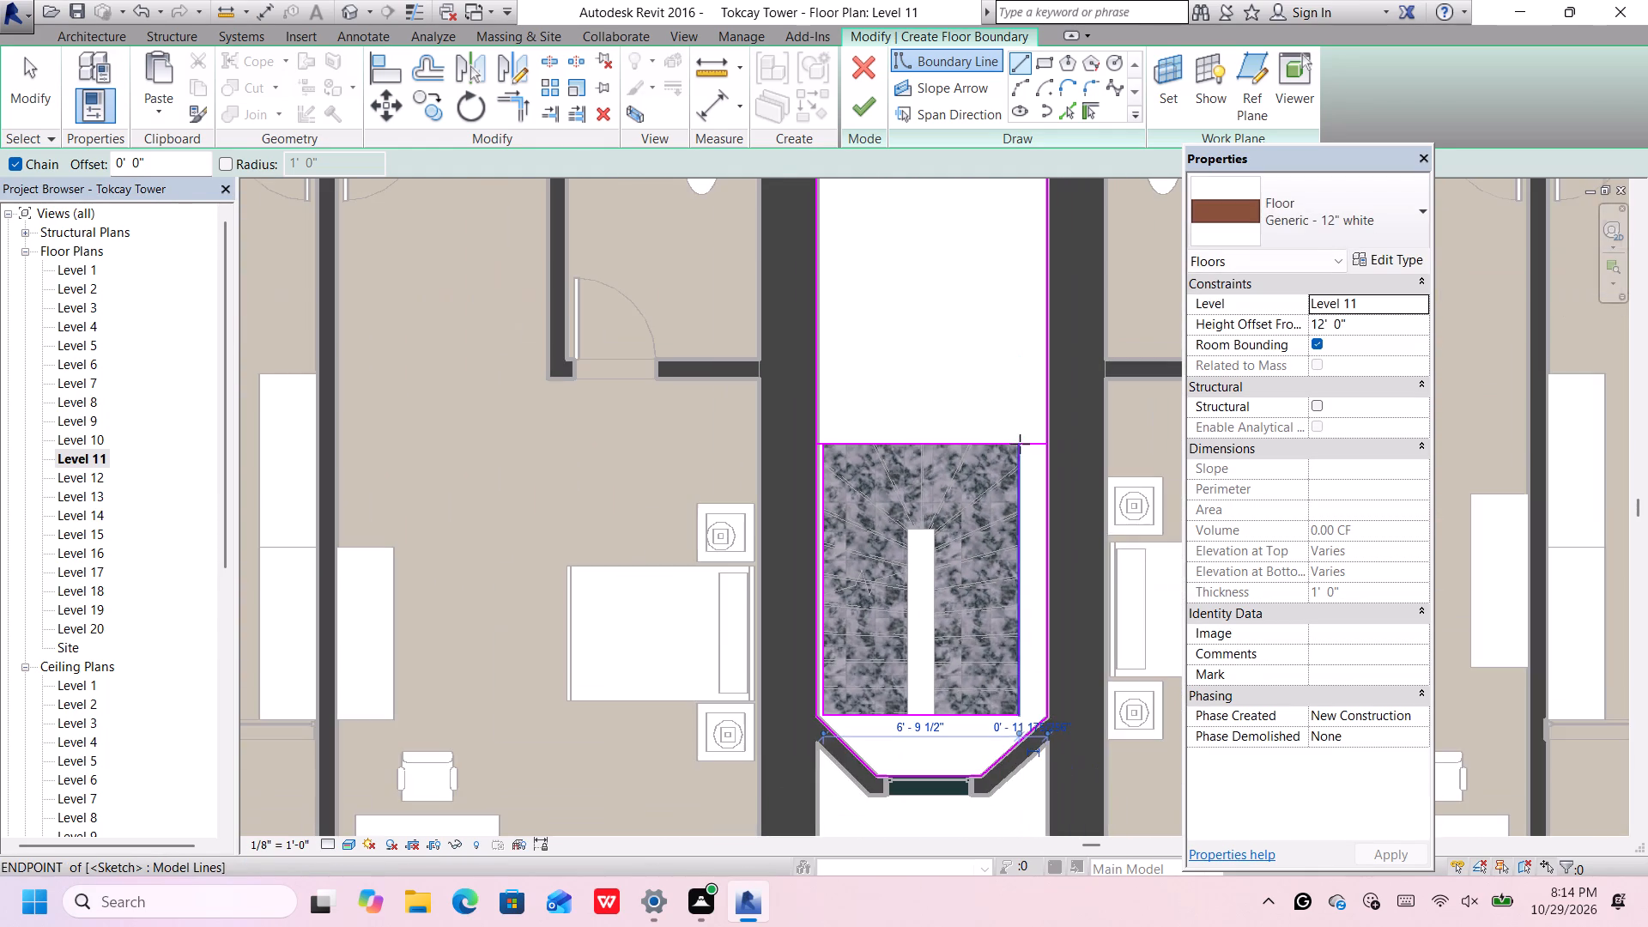
# Split the horizontal boundary line above the stair at the stair's upper-left and upper-right corners.
pyautogui.scroll(3, 1040, 592)
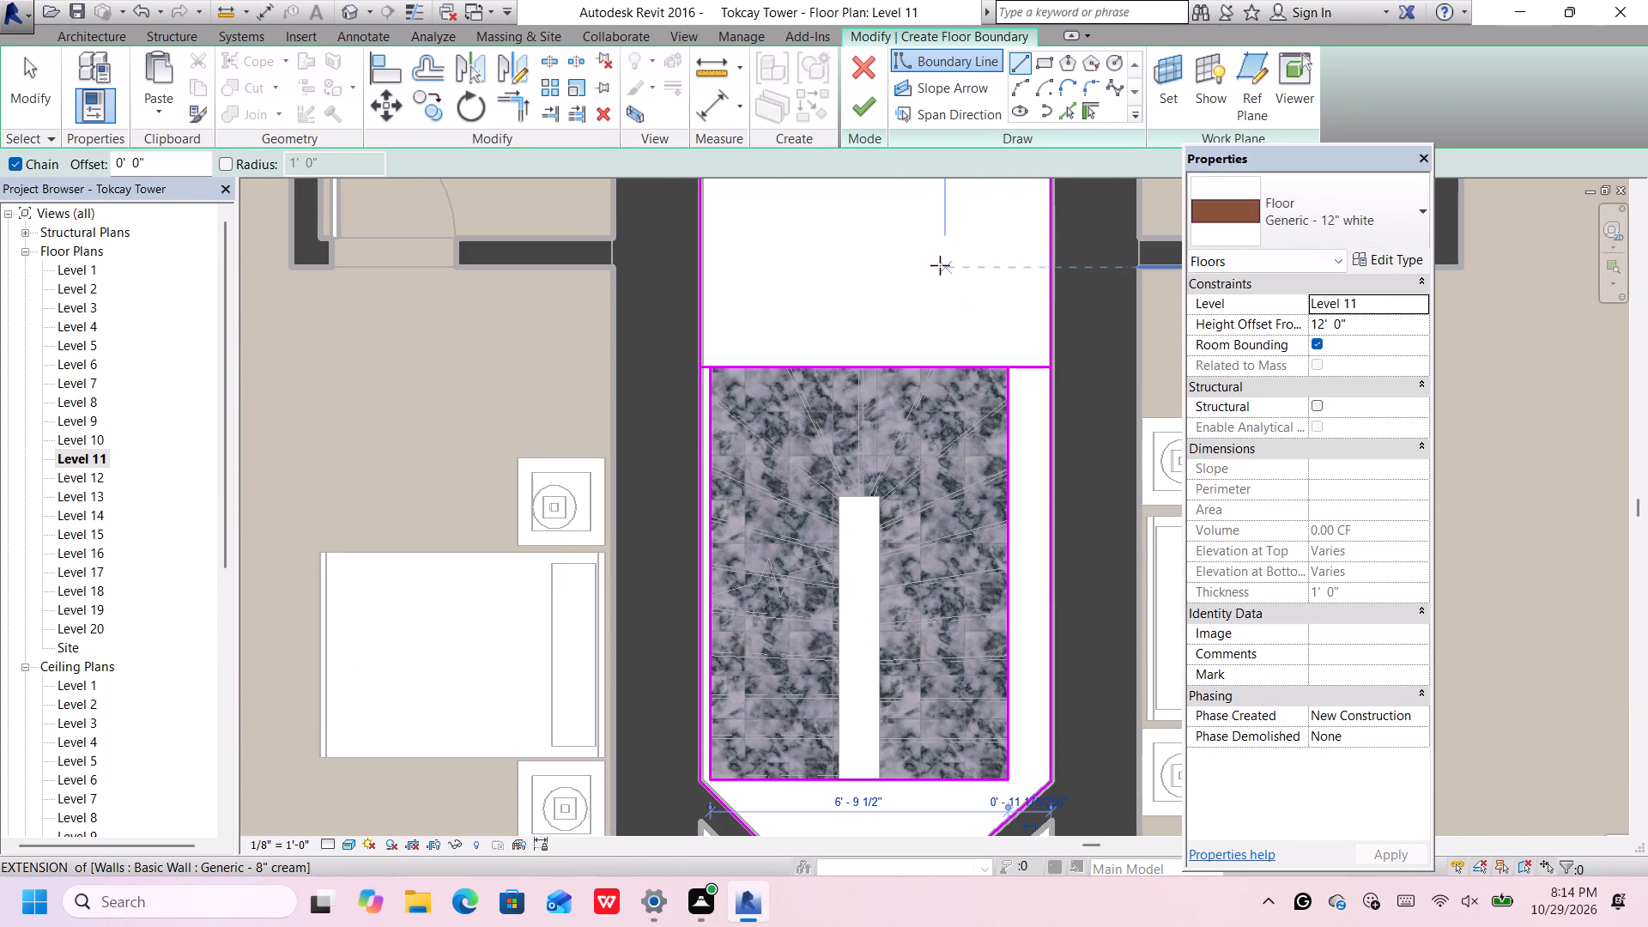
pyautogui.click(551, 64)
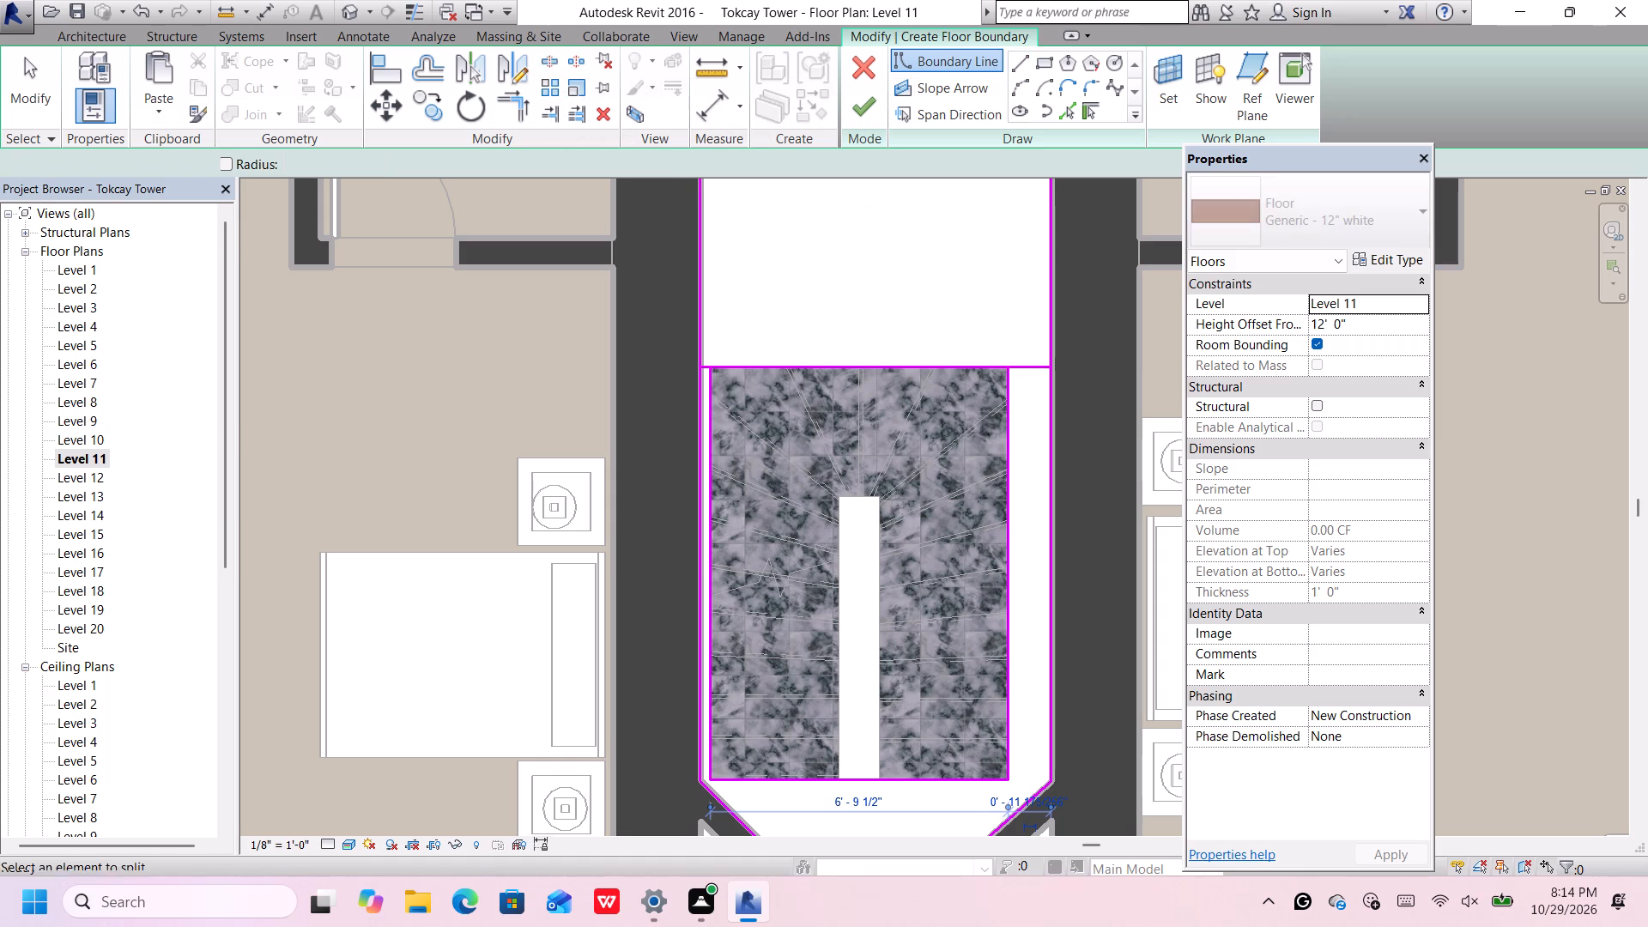
pyautogui.scroll(8, 735, 366)
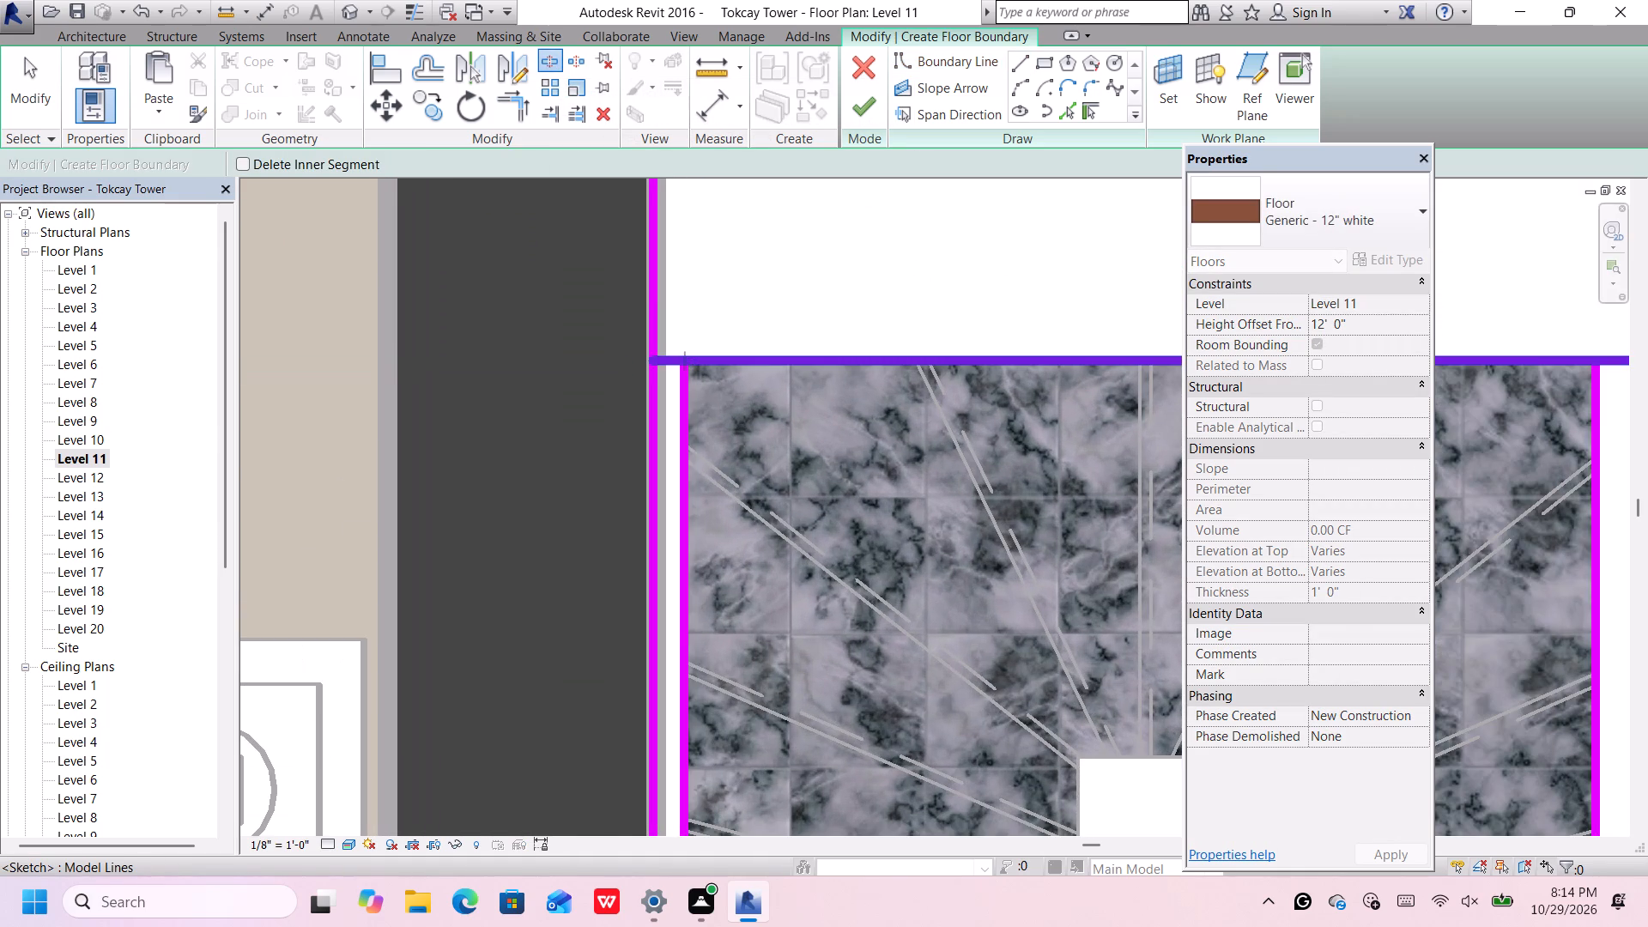
pyautogui.click(691, 354)
pyautogui.scroll(-12, 691, 354)
pyautogui.scroll(6, 900, 355)
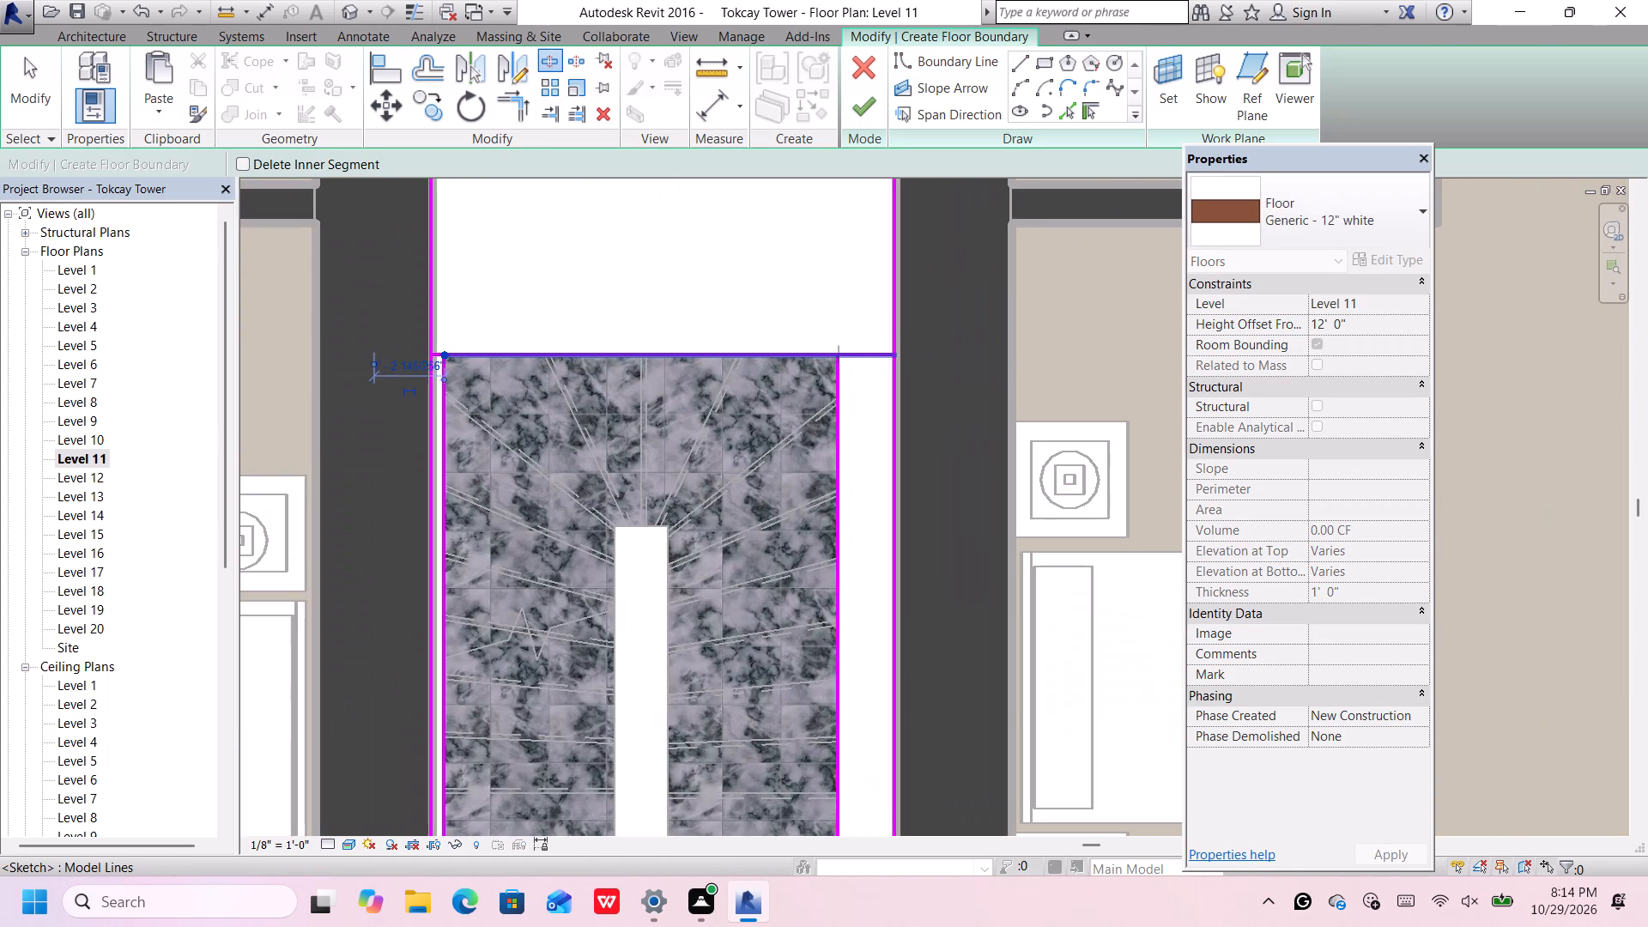
pyautogui.scroll(2, 839, 360)
pyautogui.click(839, 360)
pyautogui.scroll(-5, 840, 360)
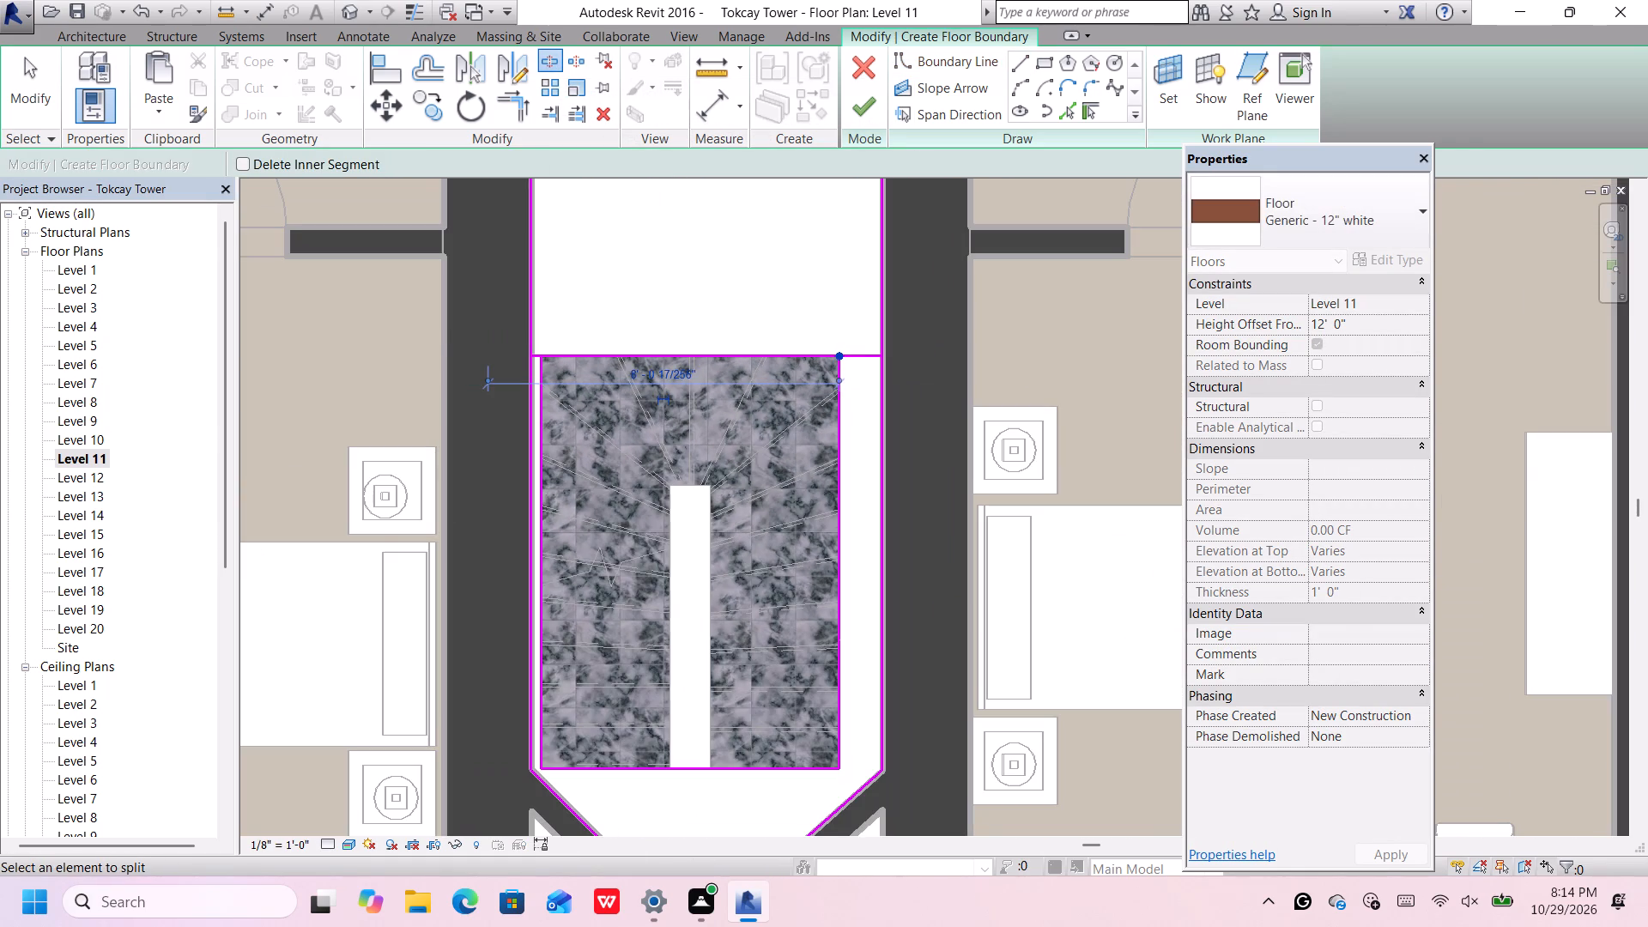
pyautogui.press('Escape')
pyautogui.press('Escape')
# Delete the two short boundary segments between the stair's upper corners and the shaft walls.
pyautogui.scroll(1, 572, 356)
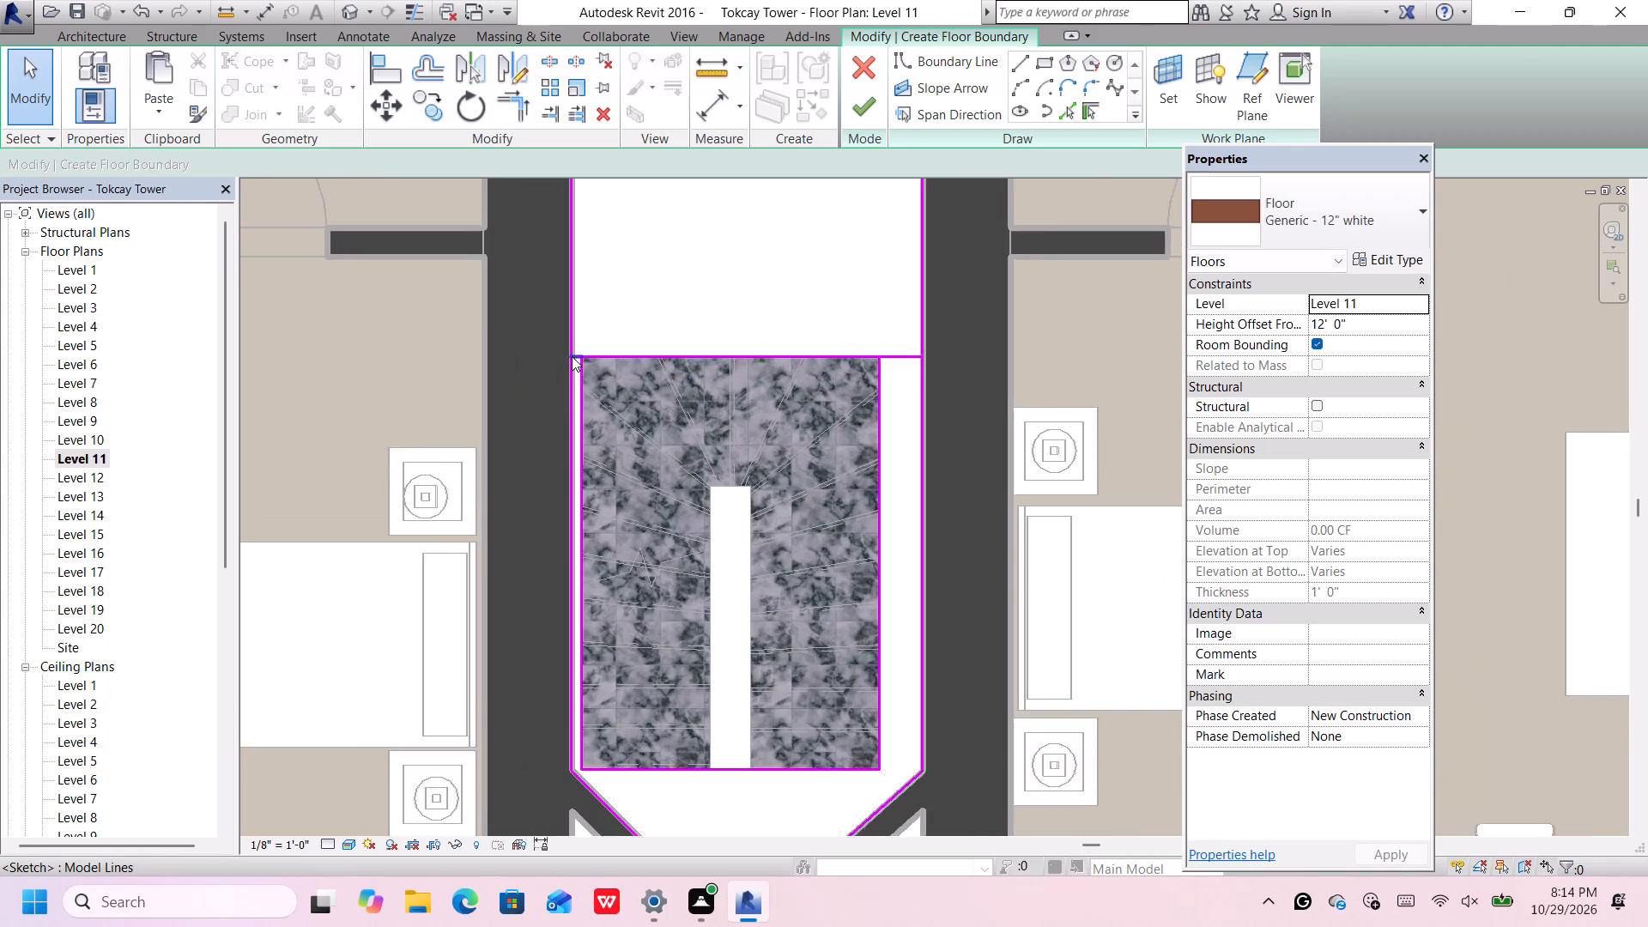
pyautogui.scroll(3, 572, 356)
pyautogui.click(573, 356)
pyautogui.press('Delete')
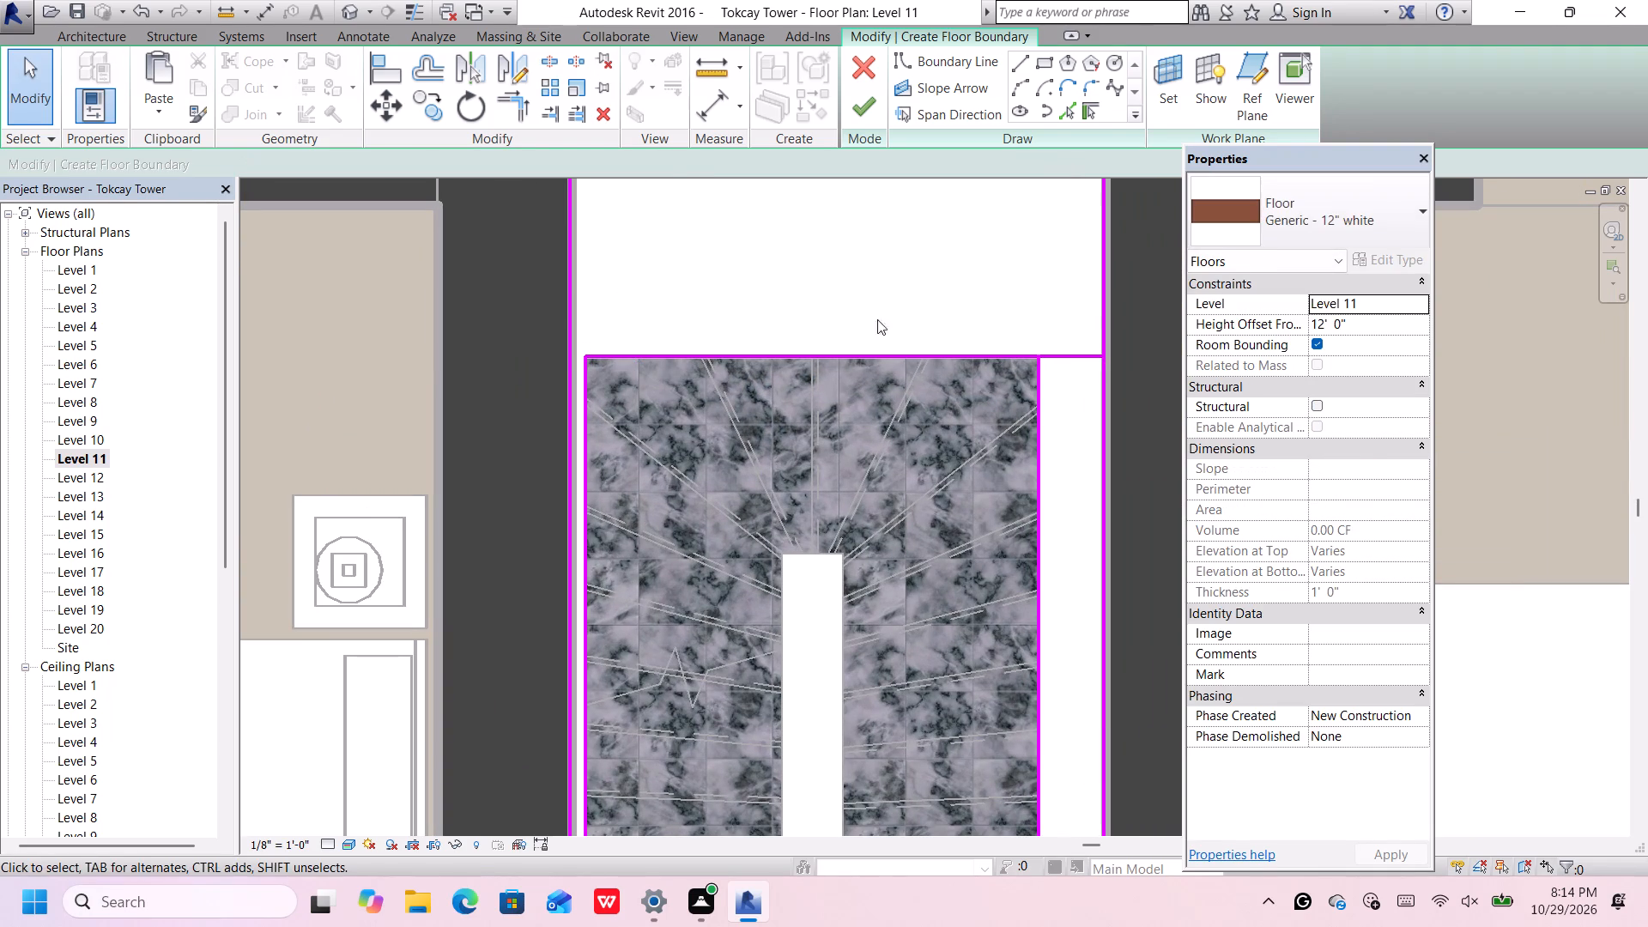
pyautogui.click(1055, 359)
pyautogui.press('Delete')
# Set the floor's level to Level 10 and finish the floor sketch.
pyautogui.scroll(-4, 1053, 360)
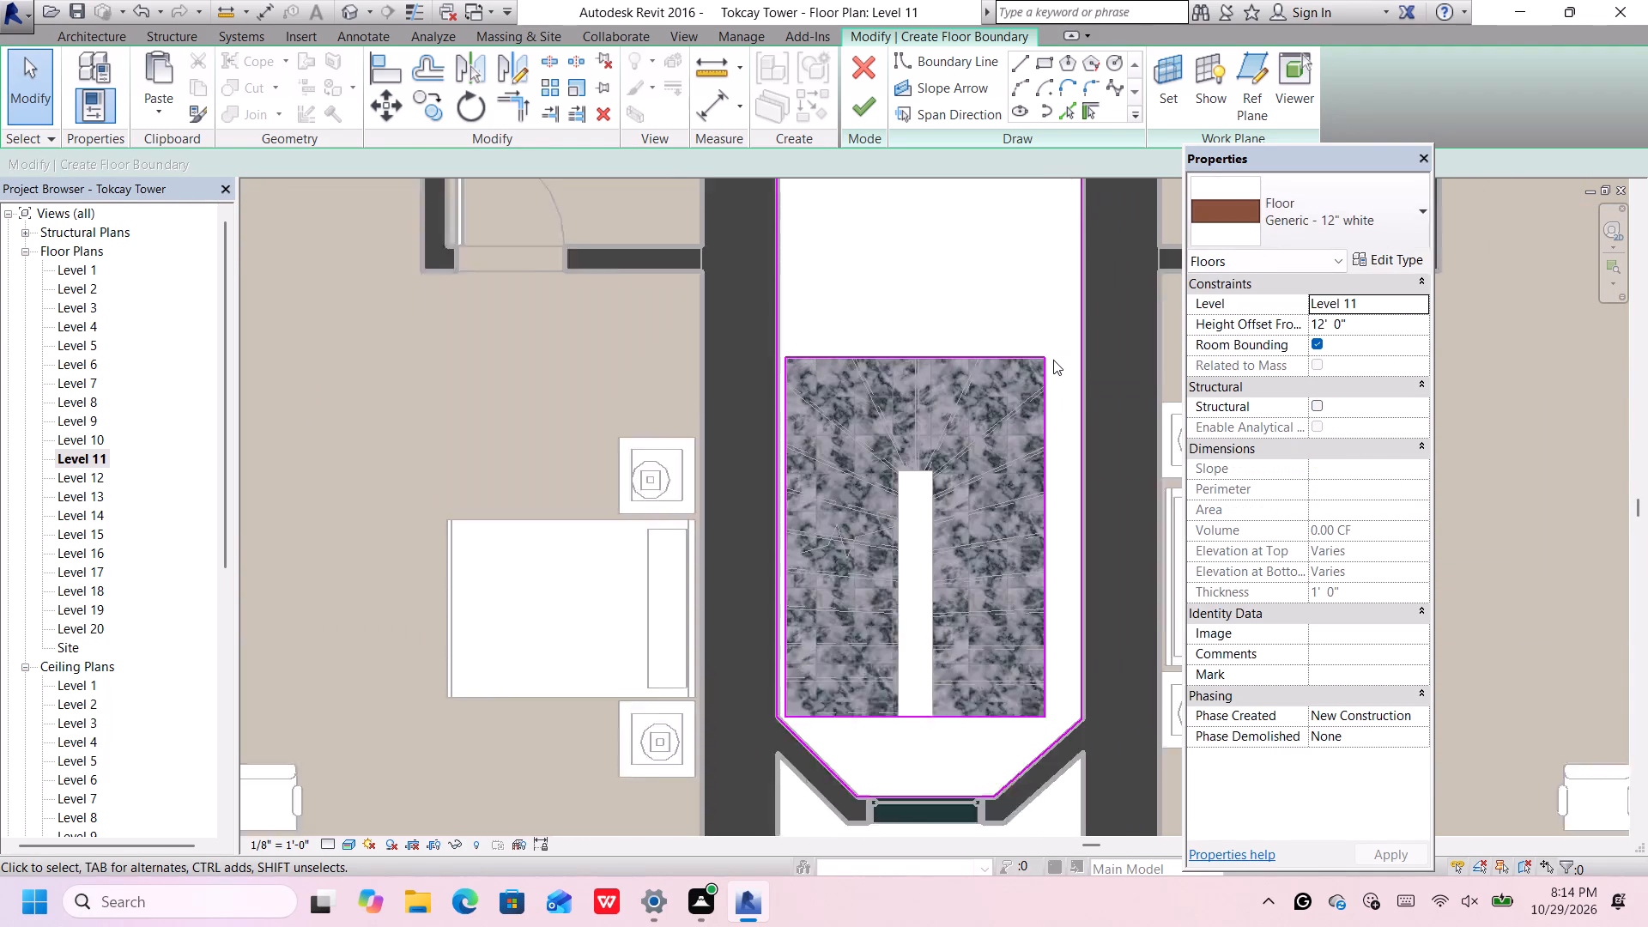
pyautogui.scroll(-8, 1053, 360)
pyautogui.moveTo(1014, 341); pyautogui.dragTo(972, 369, button='middle')
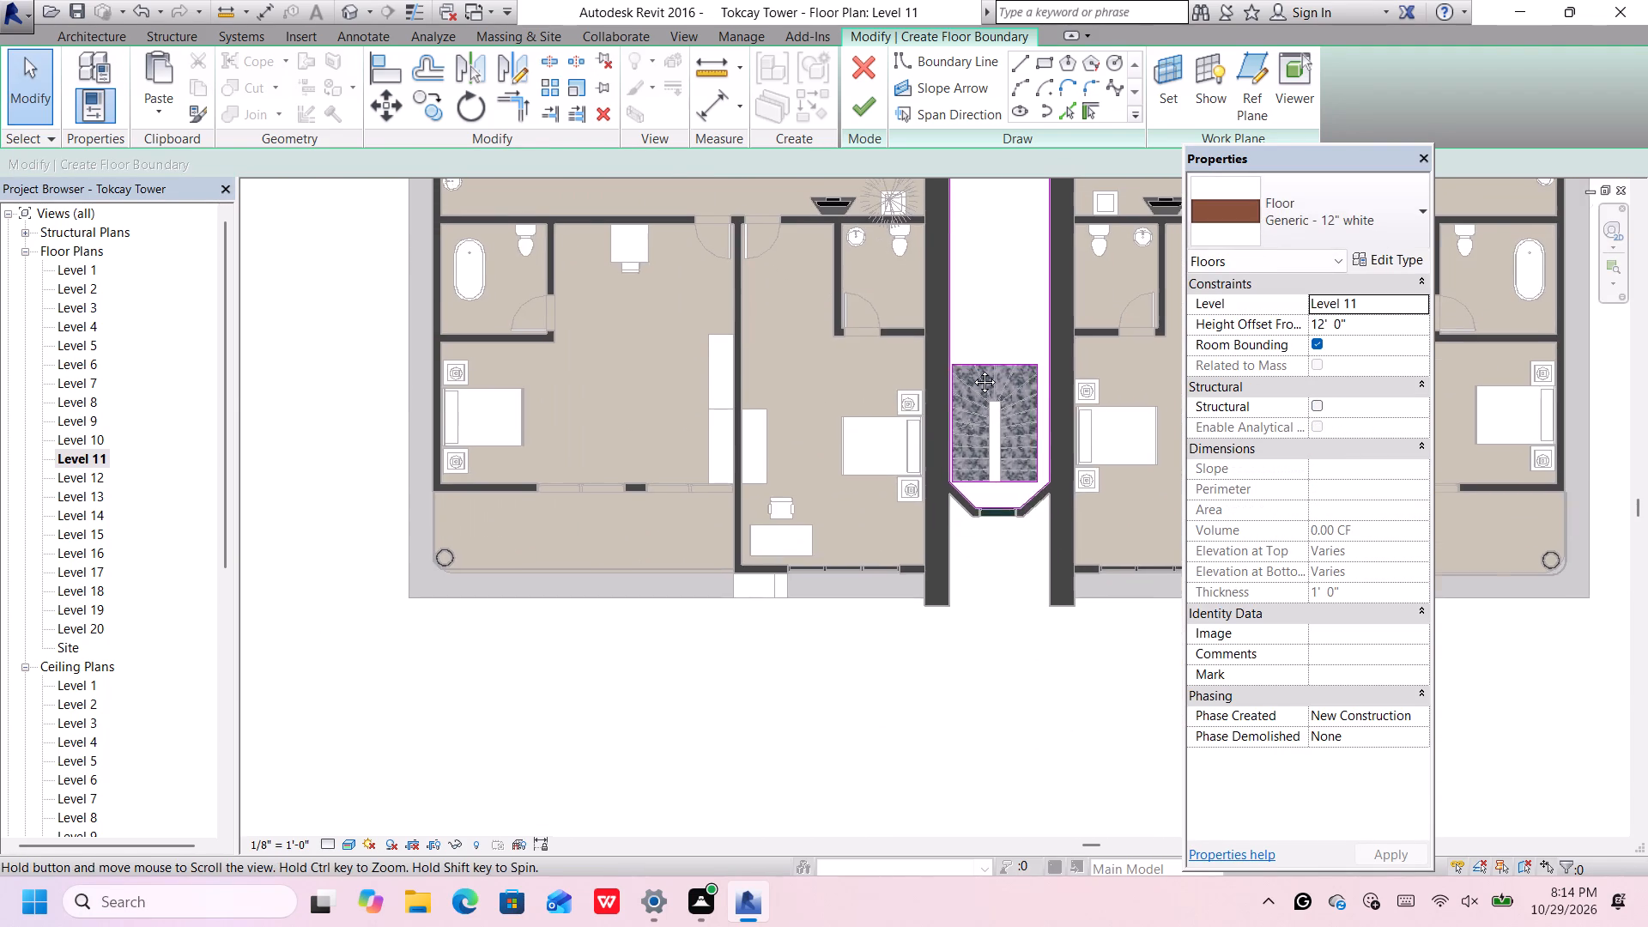
pyautogui.moveTo(972, 369); pyautogui.dragTo(779, 533, button='middle')
pyautogui.scroll(-3, 776, 529)
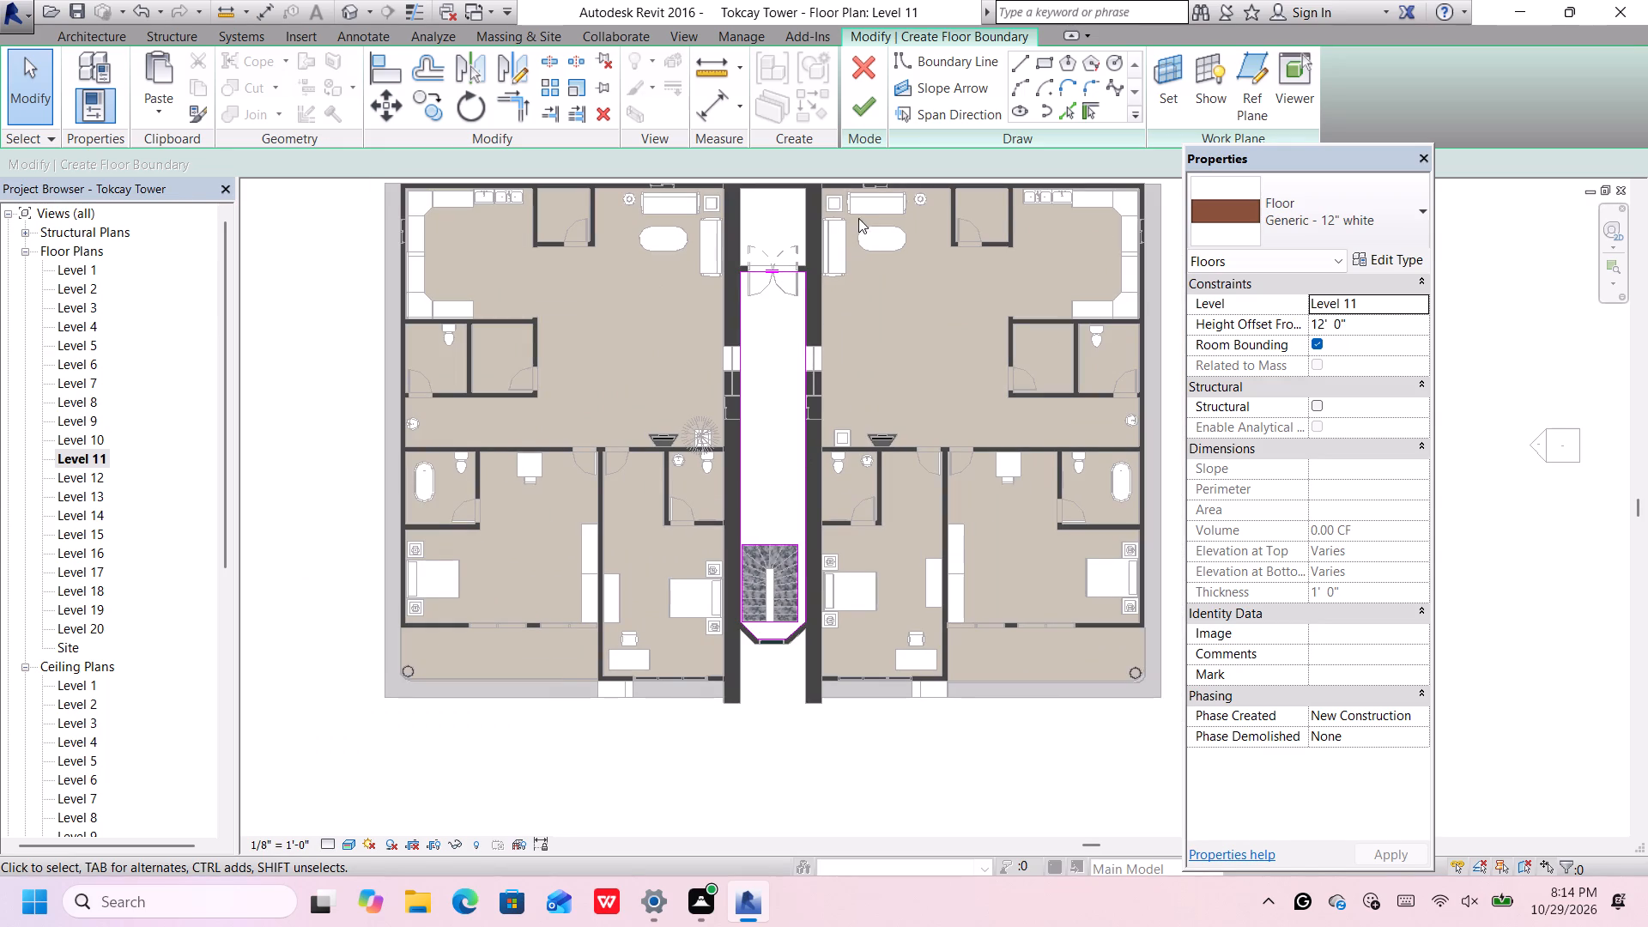
pyautogui.click(1426, 306)
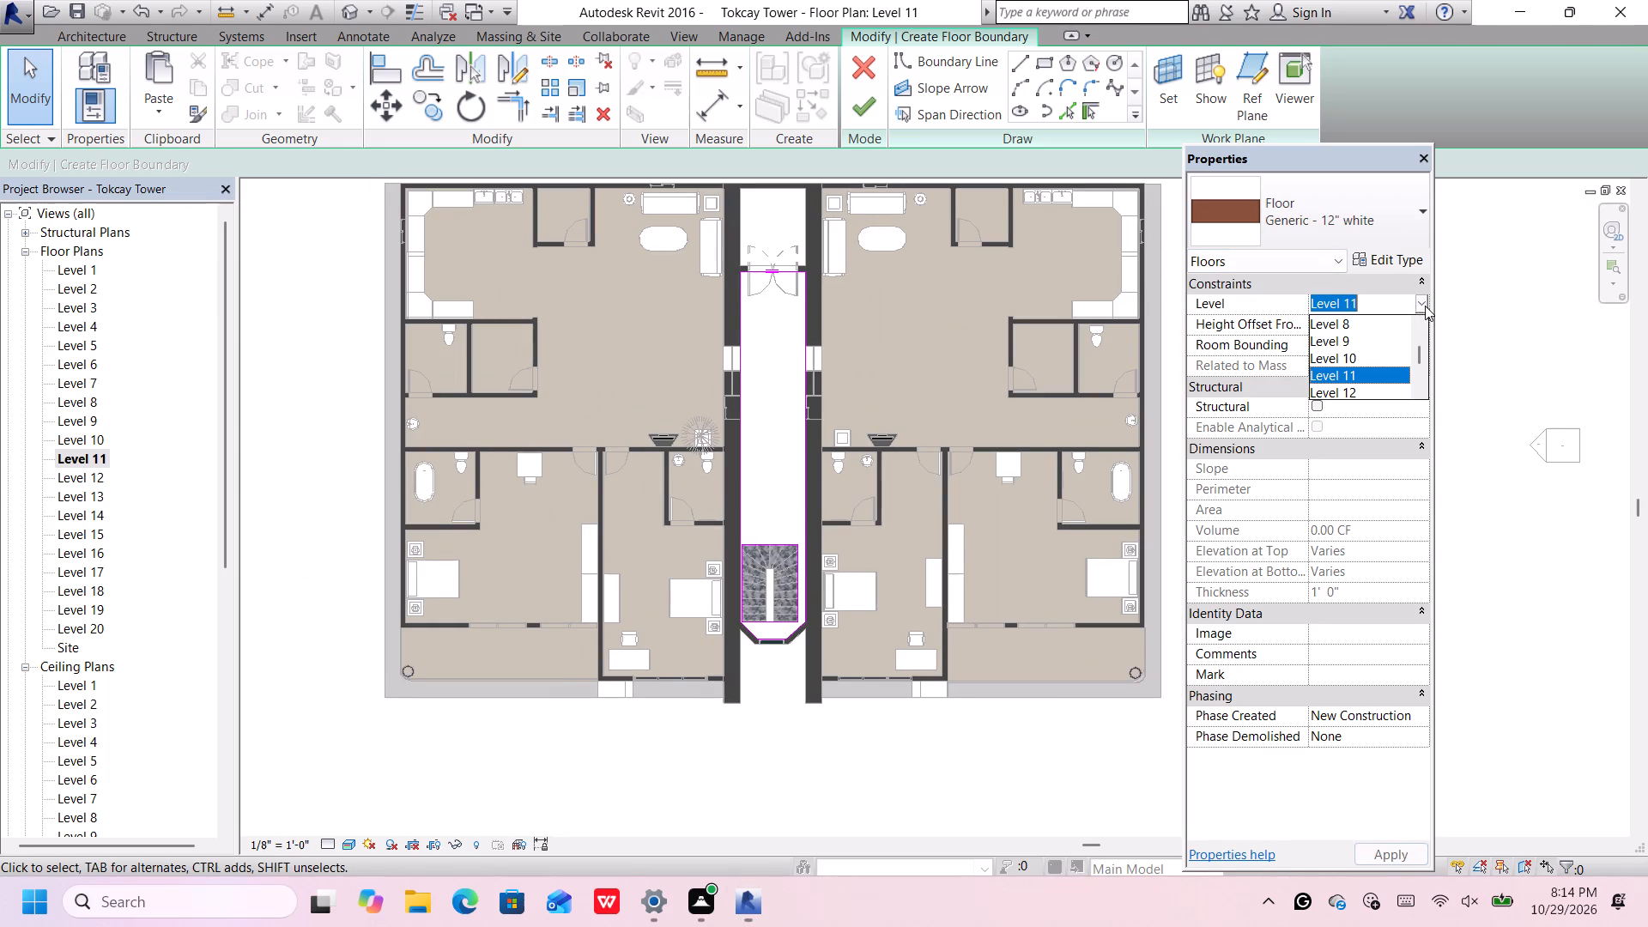
pyautogui.click(1374, 357)
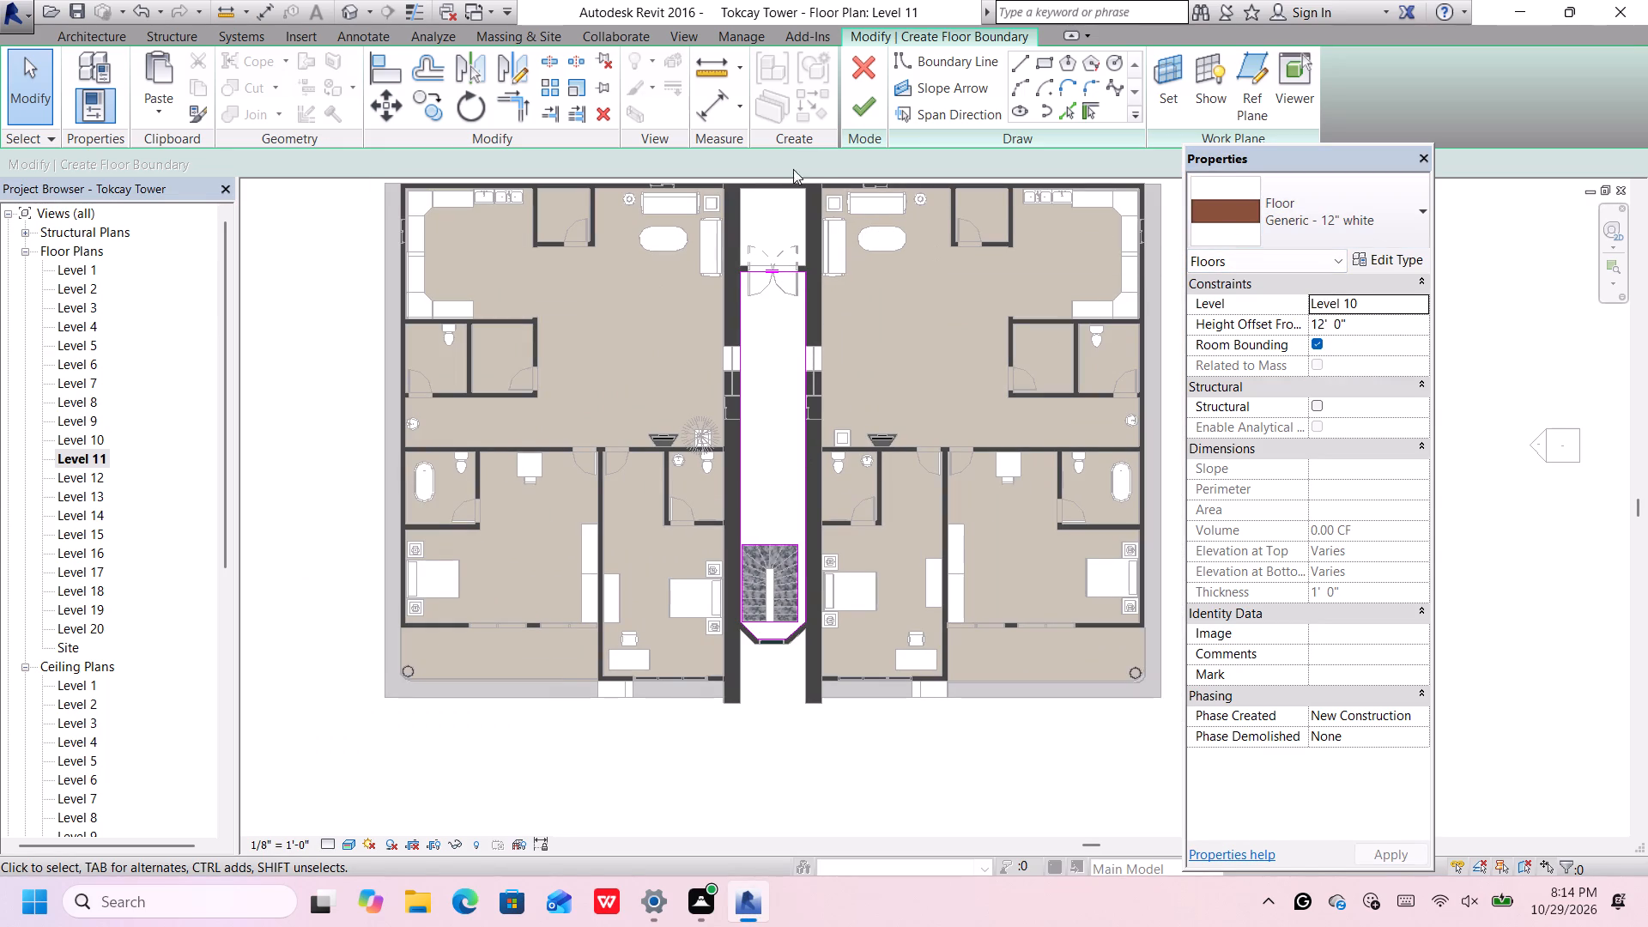
pyautogui.click(859, 110)
pyautogui.scroll(-4, 759, 335)
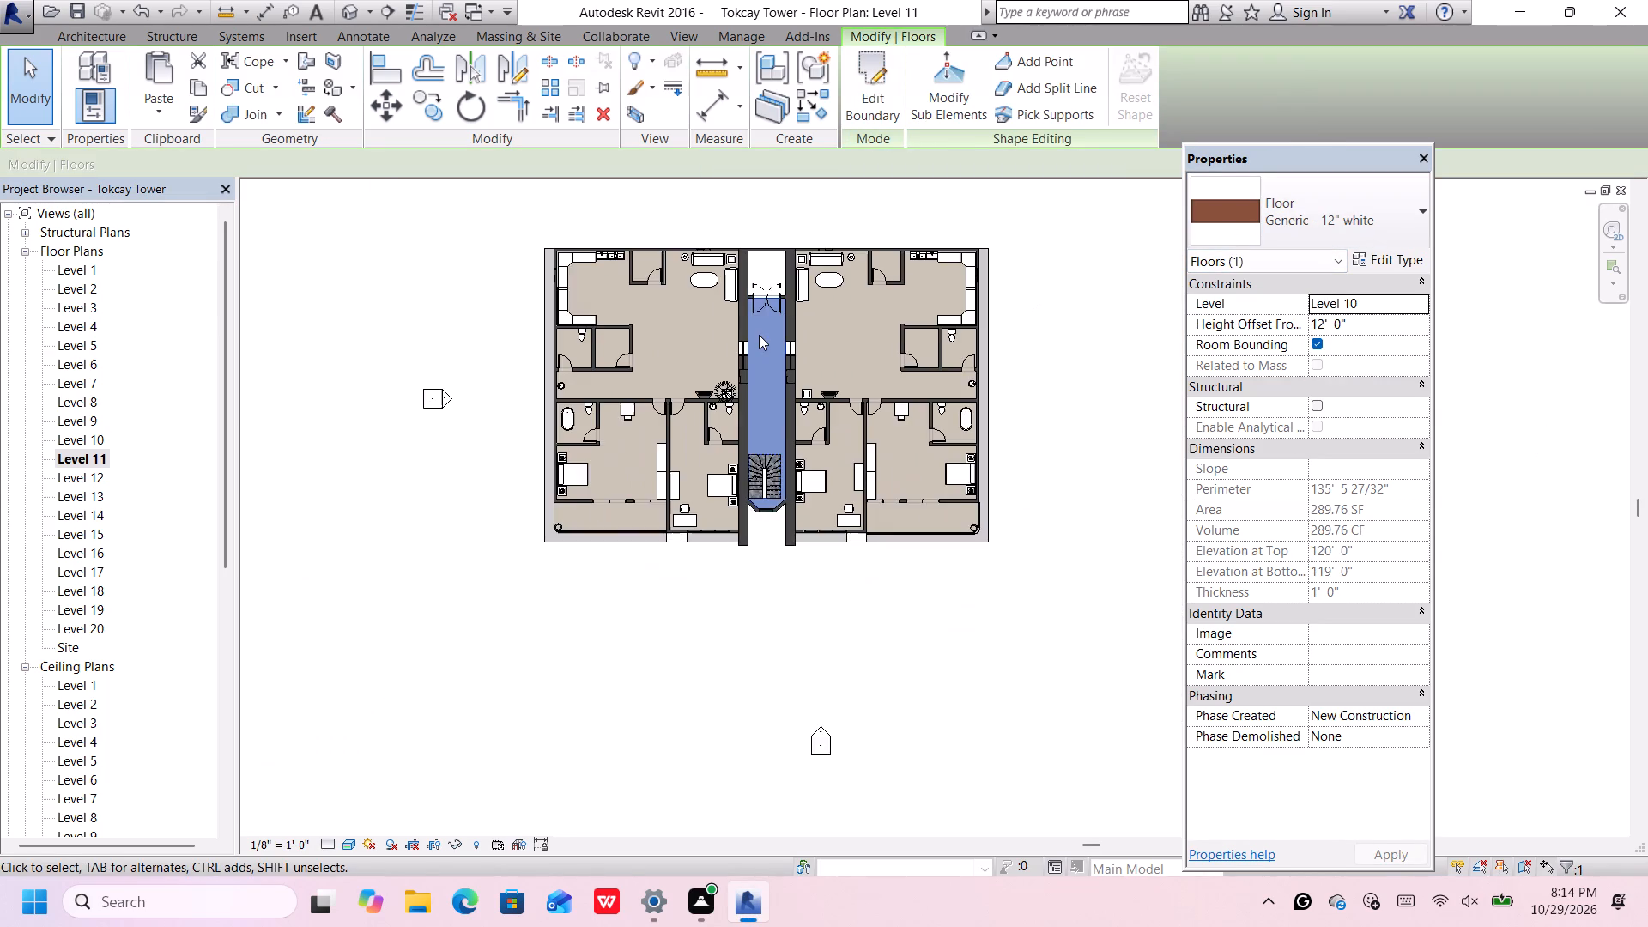
pyautogui.scroll(-1, 759, 335)
pyautogui.click(772, 590)
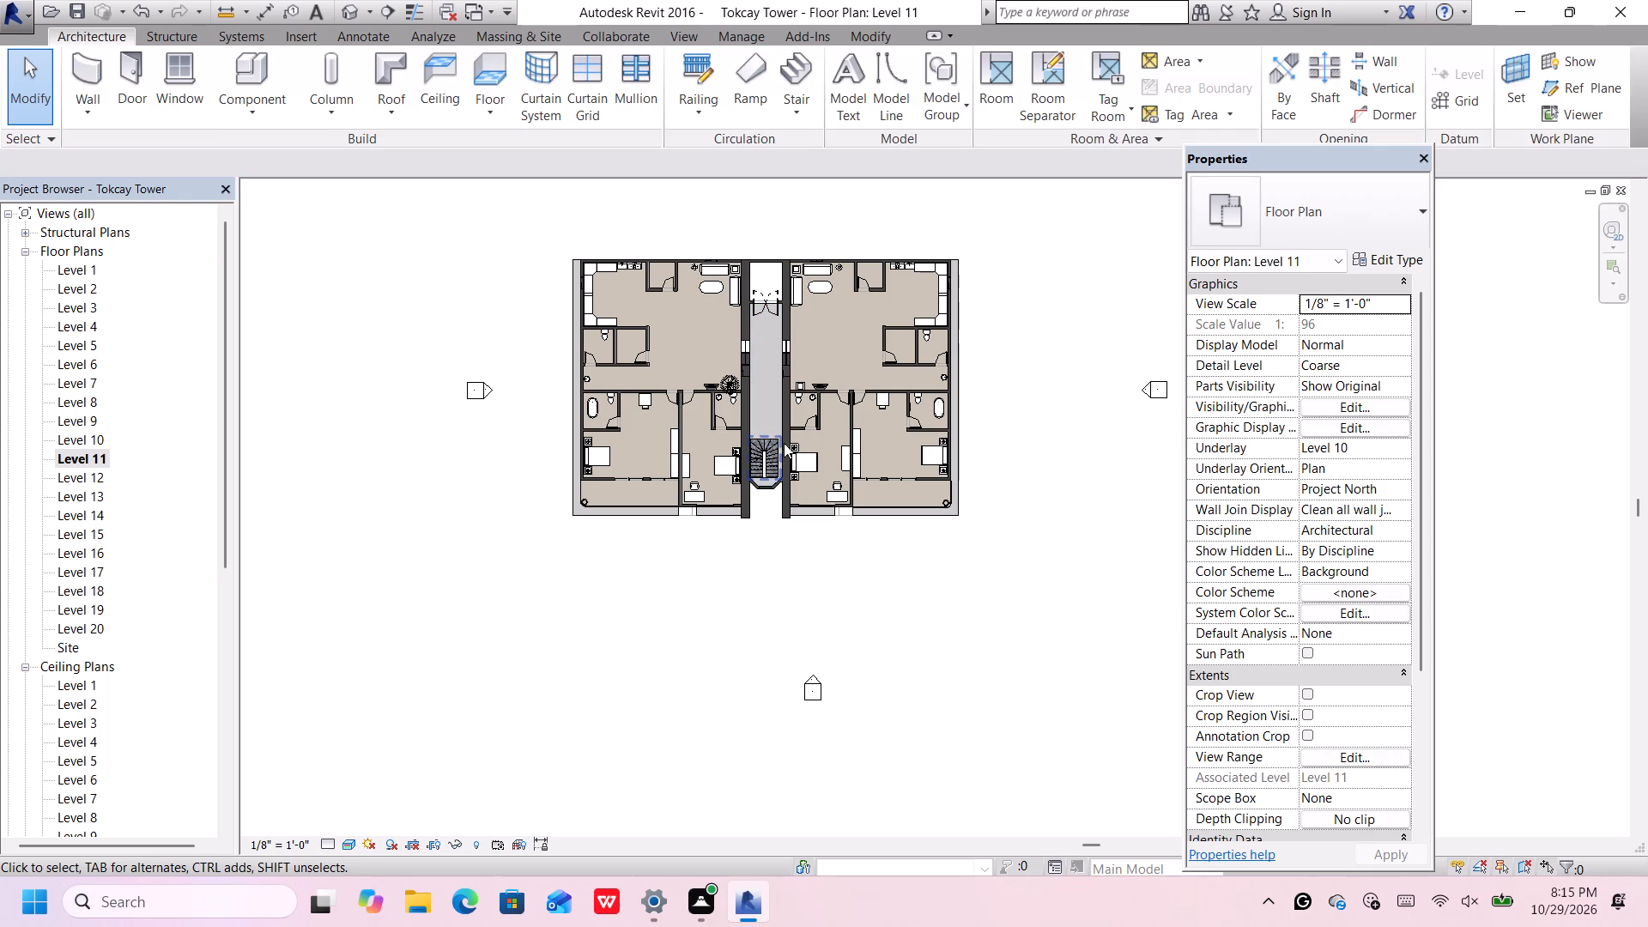
# Open the Level 12 floor plan and set its visual style to Realistic.
pyautogui.doubleClick(82, 481)
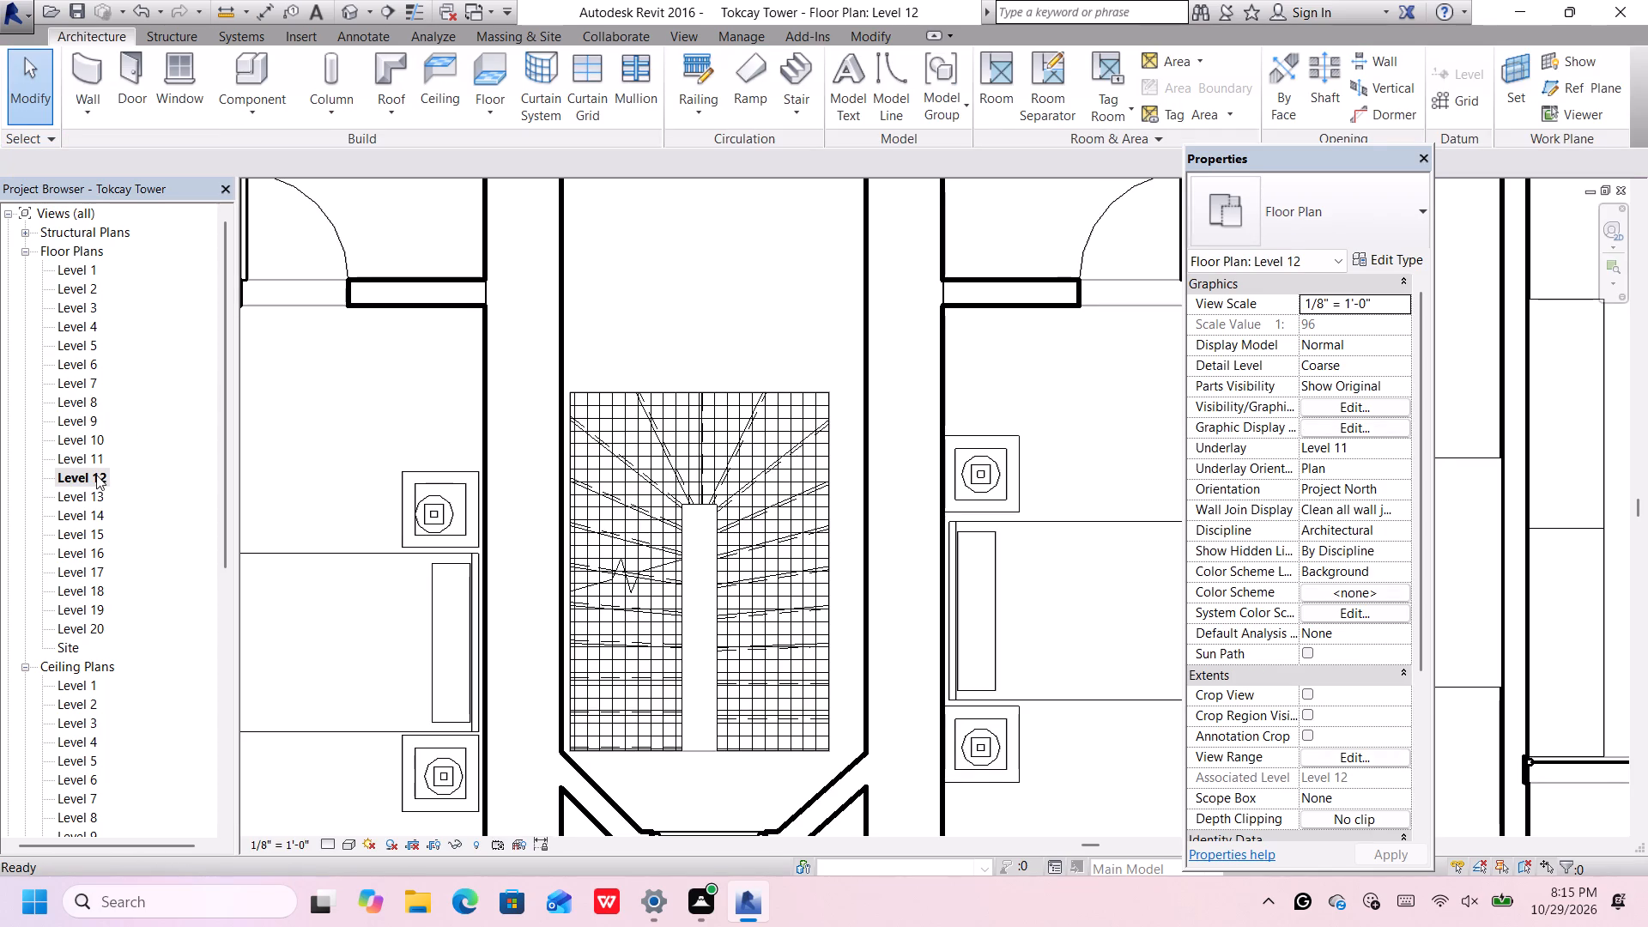
pyautogui.scroll(-2, 249, 499)
pyautogui.scroll(-8, 554, 461)
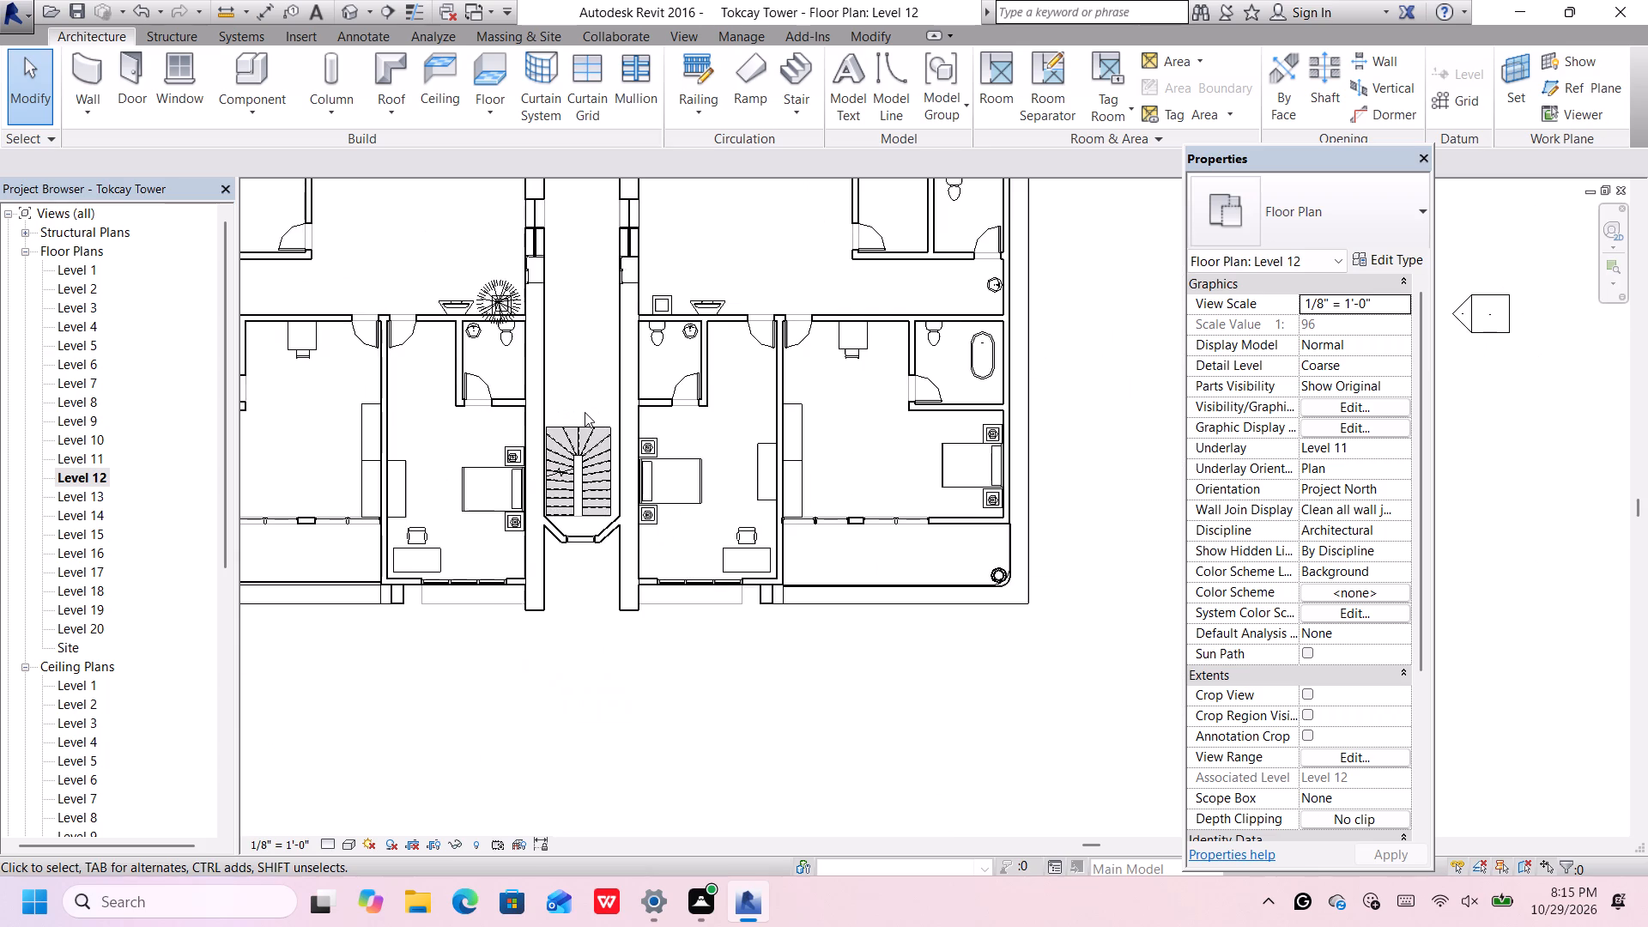
pyautogui.moveTo(587, 408); pyautogui.dragTo(639, 486, button='middle')
pyautogui.click(347, 851)
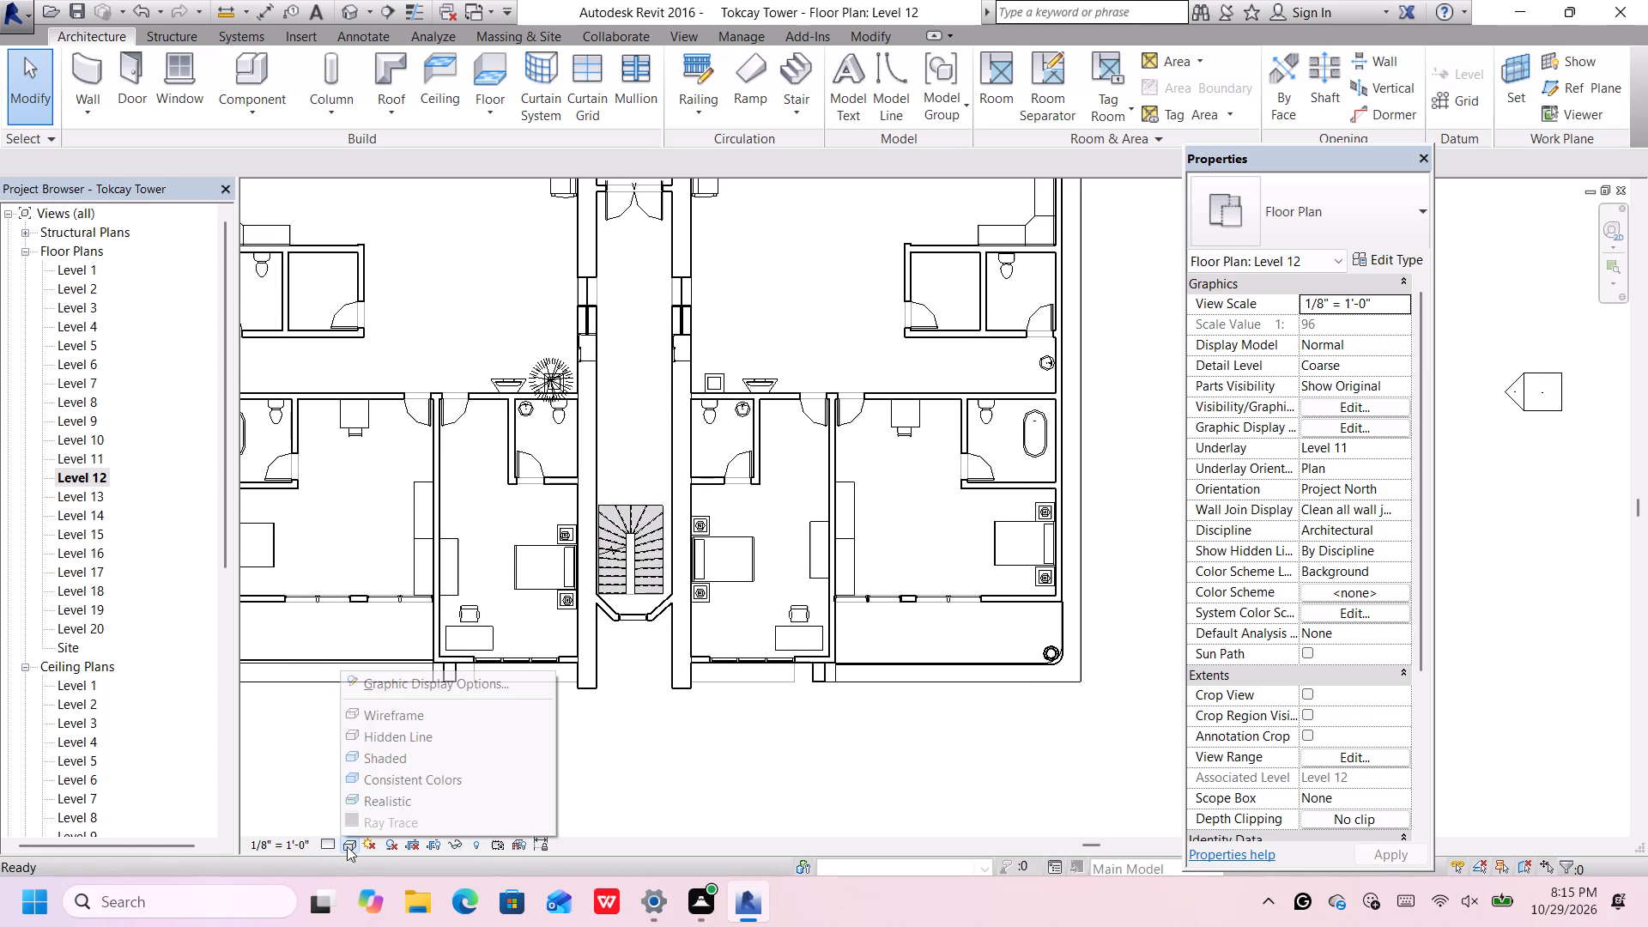
pyautogui.click(385, 803)
pyautogui.scroll(-4, 556, 610)
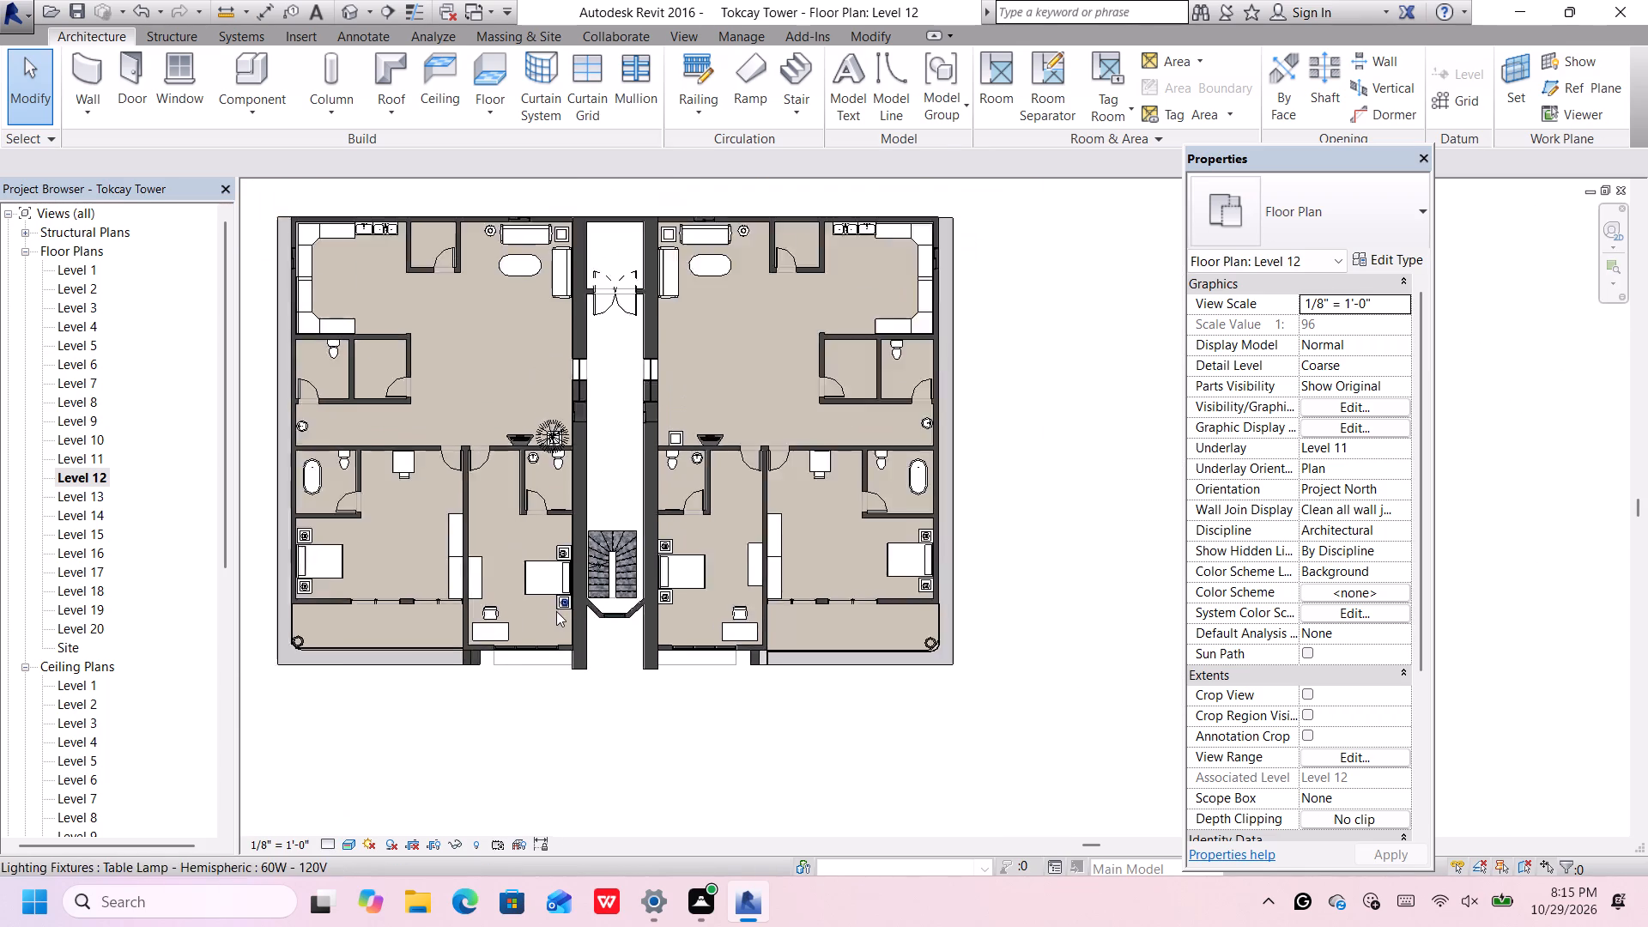
# Start a floor and draw an 8' - 0" wide boundary rectangle from the corridor's double-door wall down to the stair's upper edge.
pyautogui.click(493, 64)
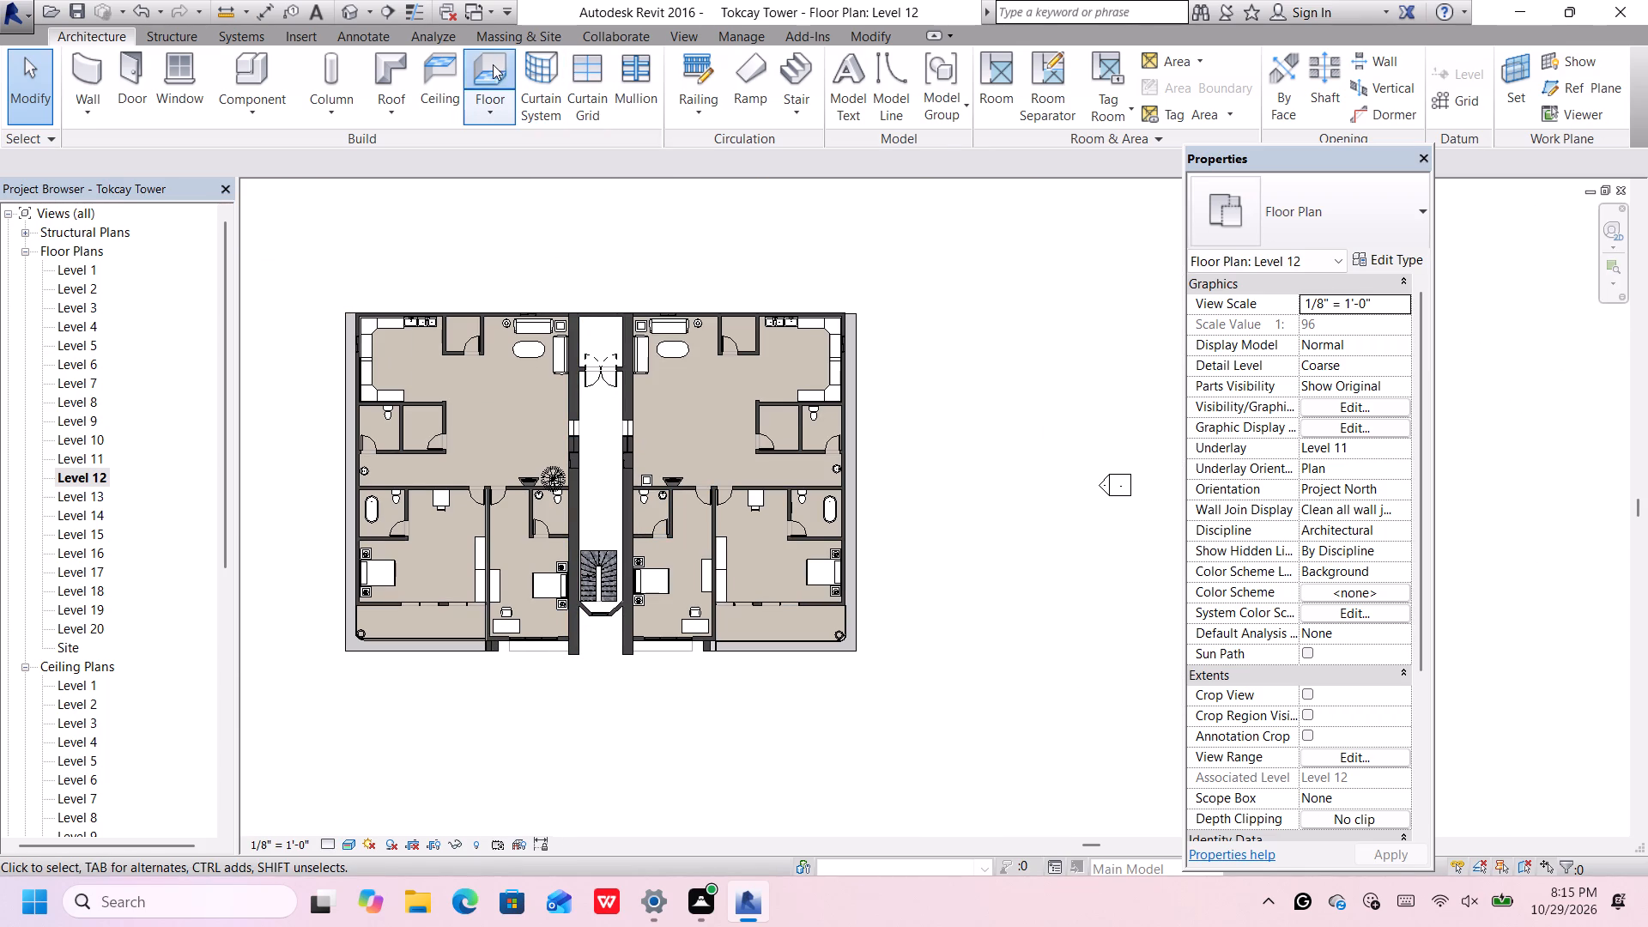
pyautogui.scroll(2, 603, 382)
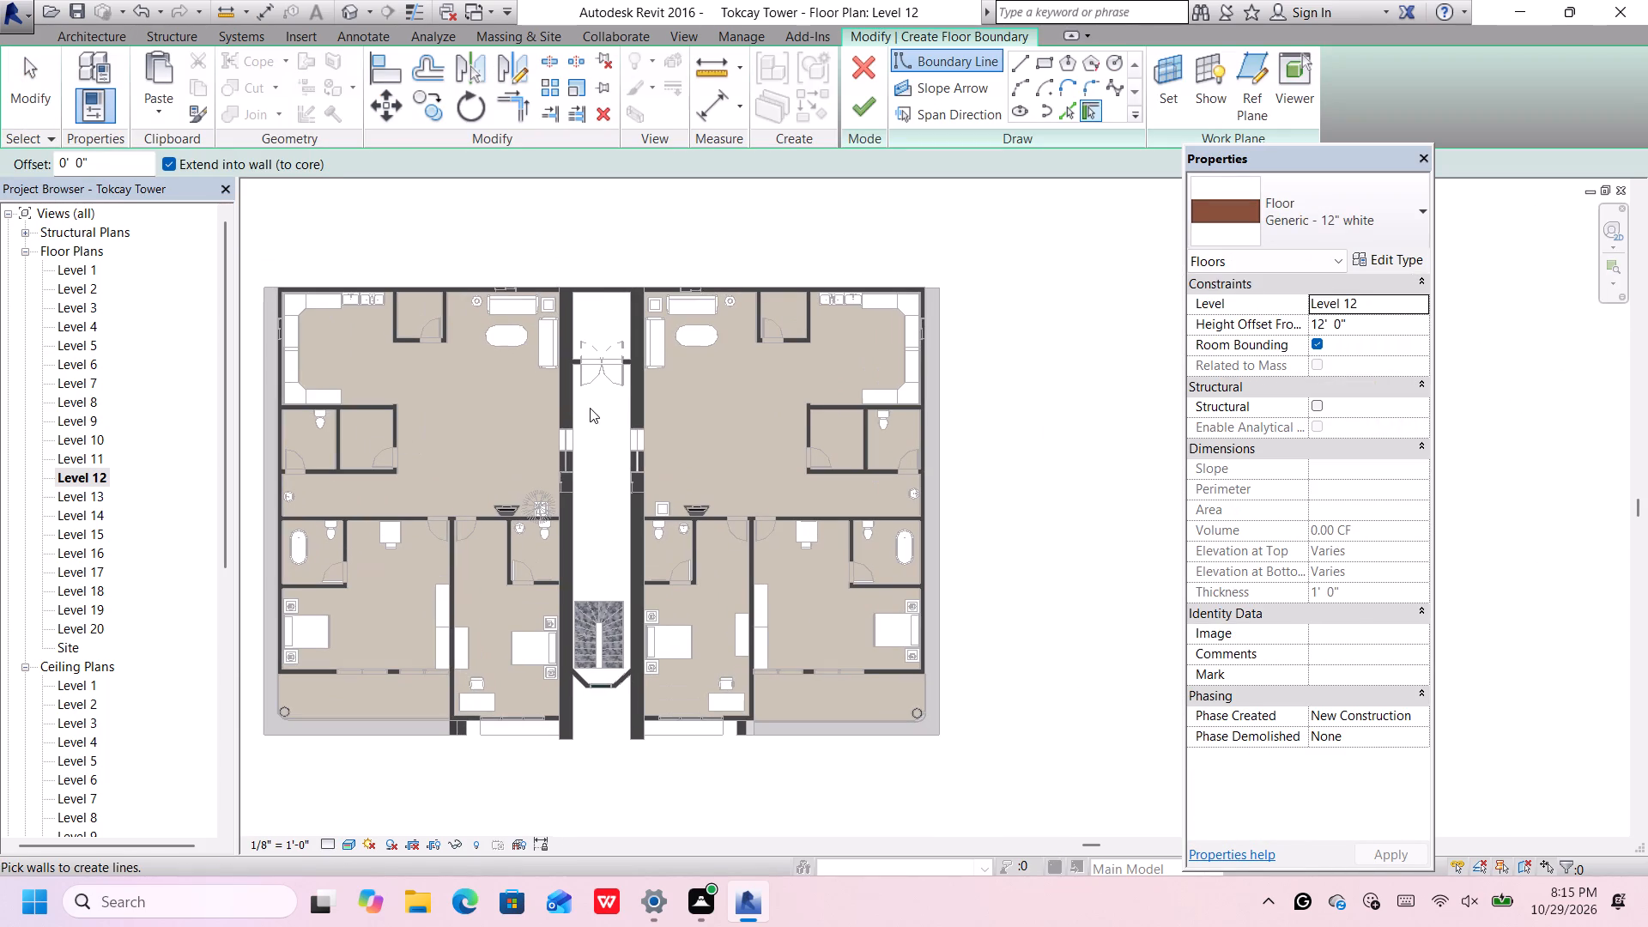
pyautogui.click(1047, 56)
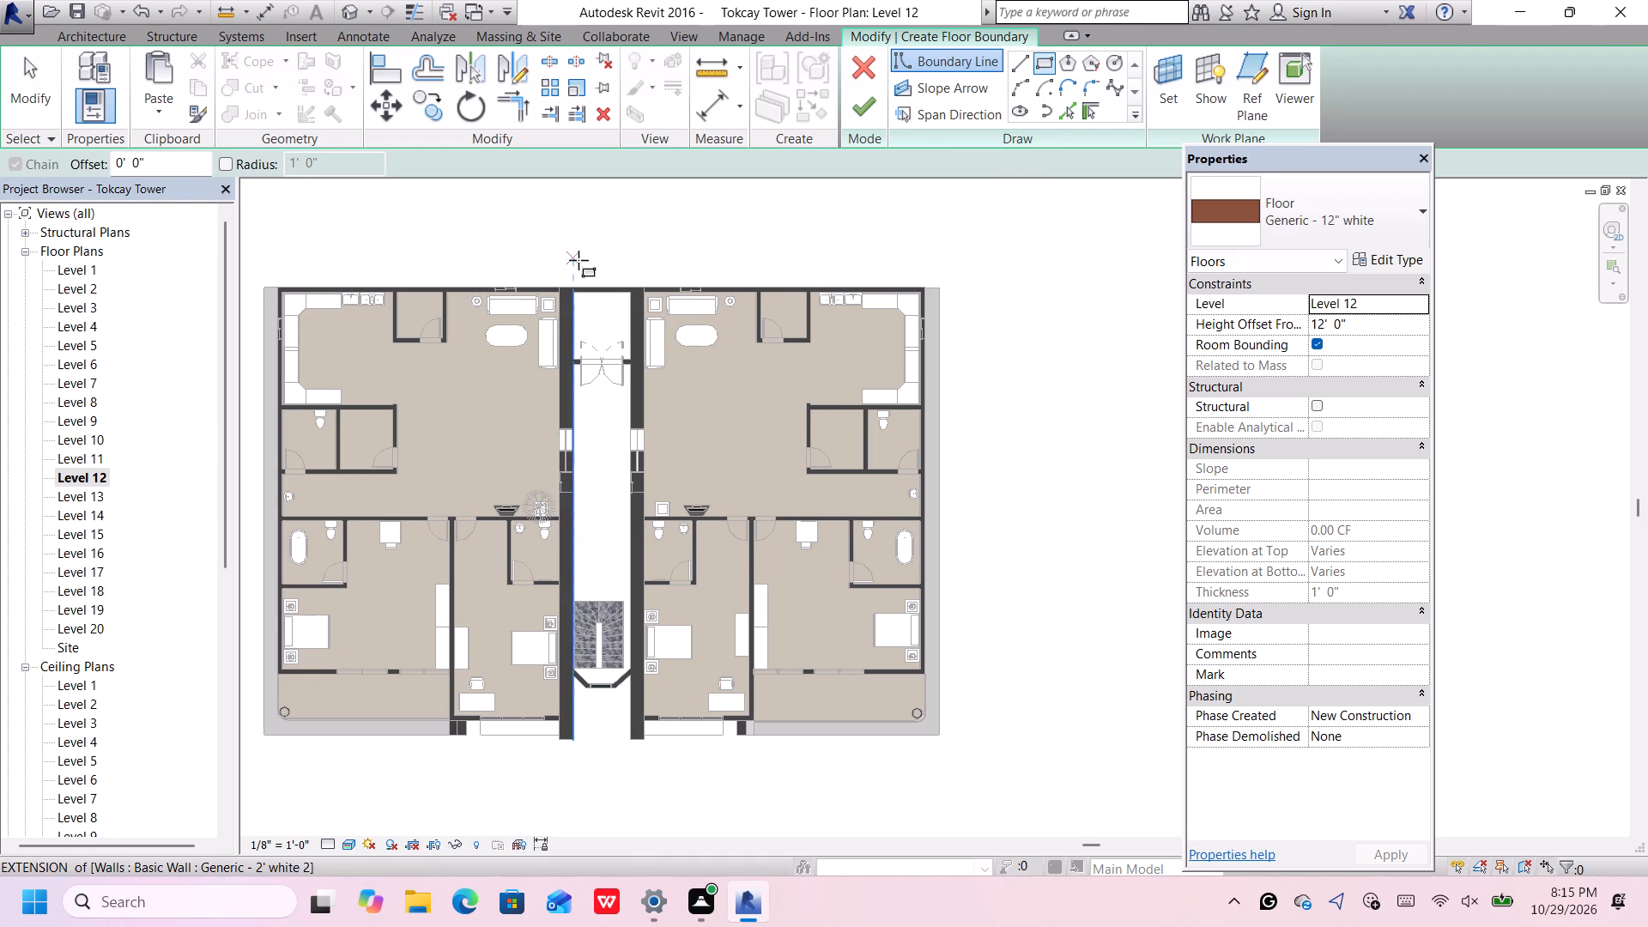
pyautogui.scroll(7, 566, 373)
pyautogui.click(584, 353)
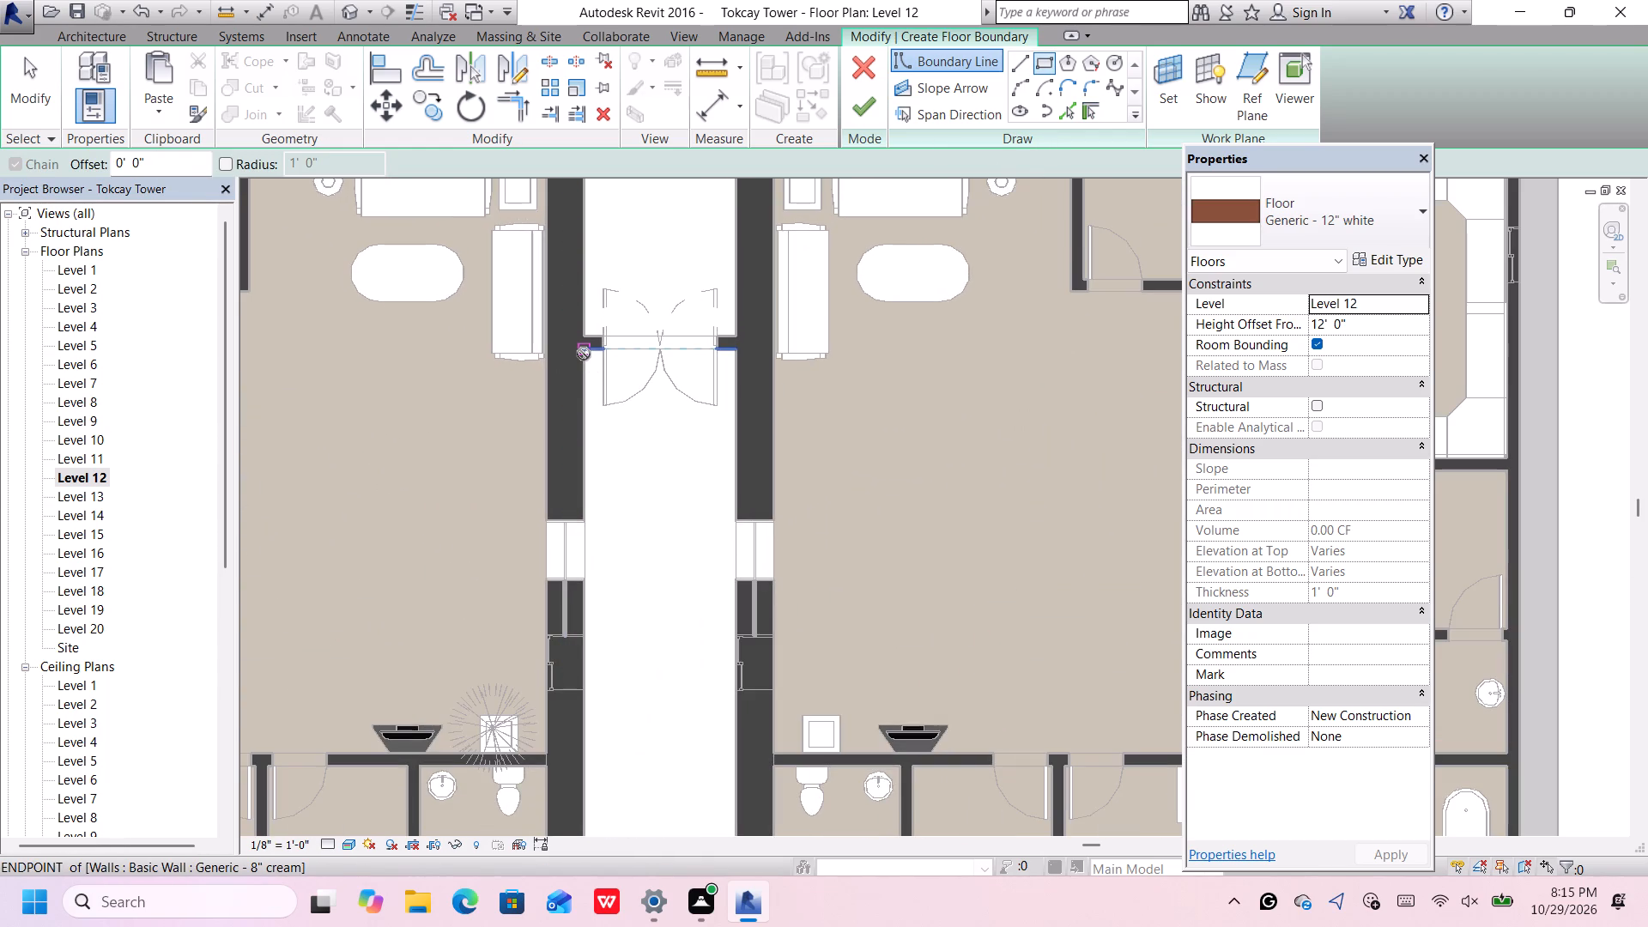
pyautogui.scroll(-7, 584, 354)
pyautogui.scroll(7, 629, 563)
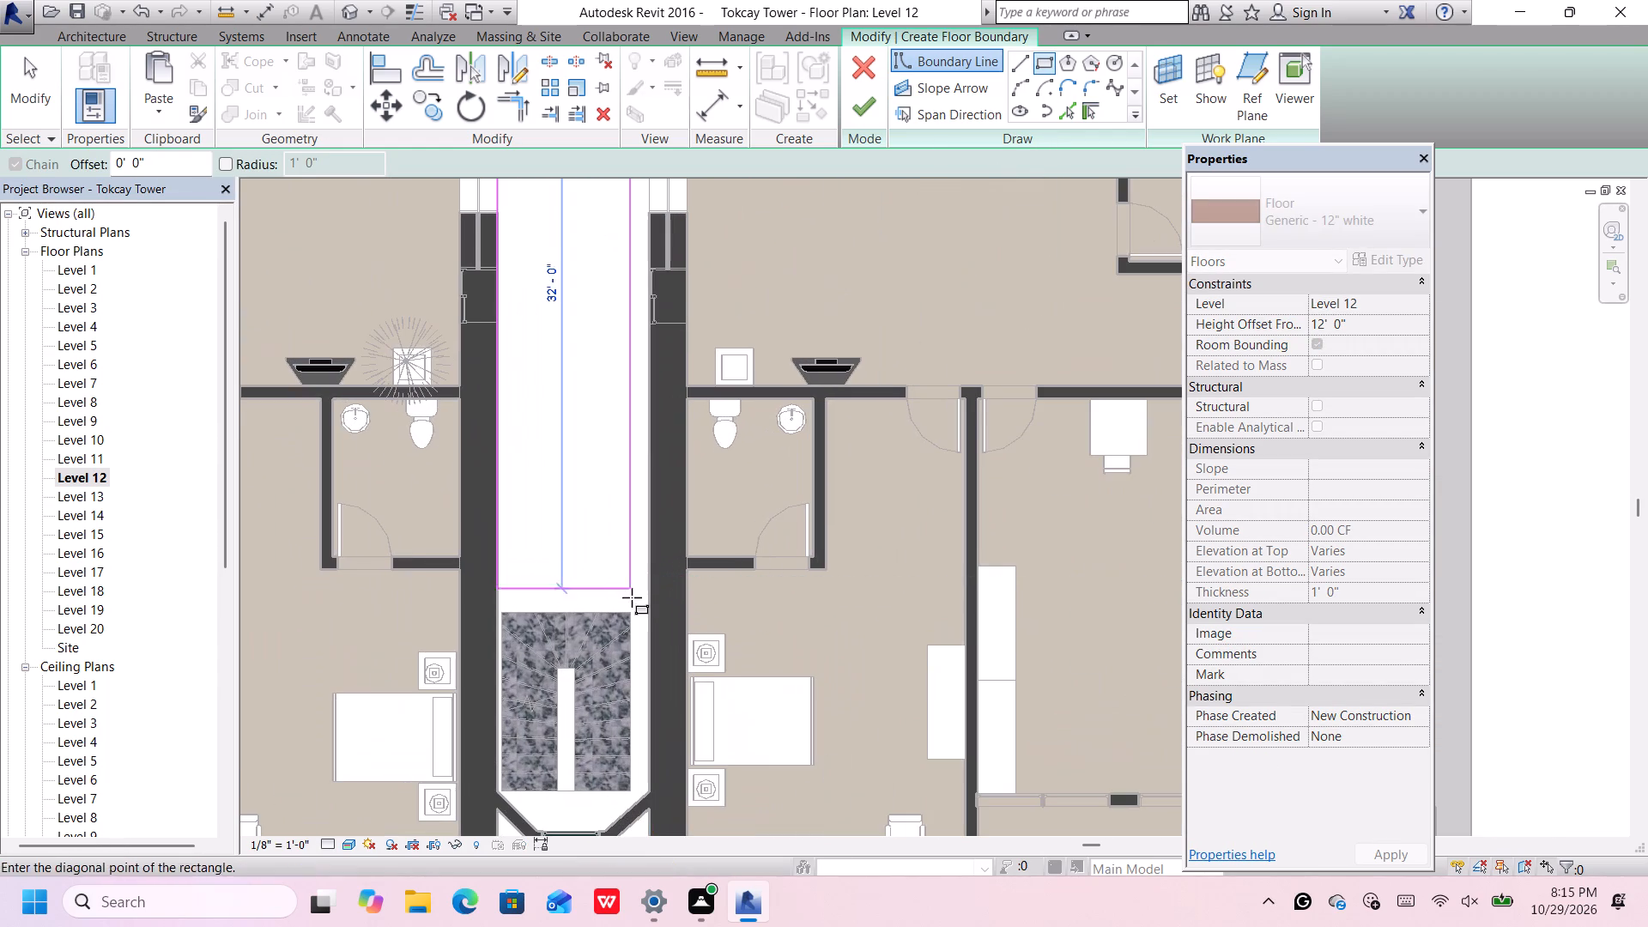
pyautogui.click(644, 610)
pyautogui.scroll(-4, 644, 607)
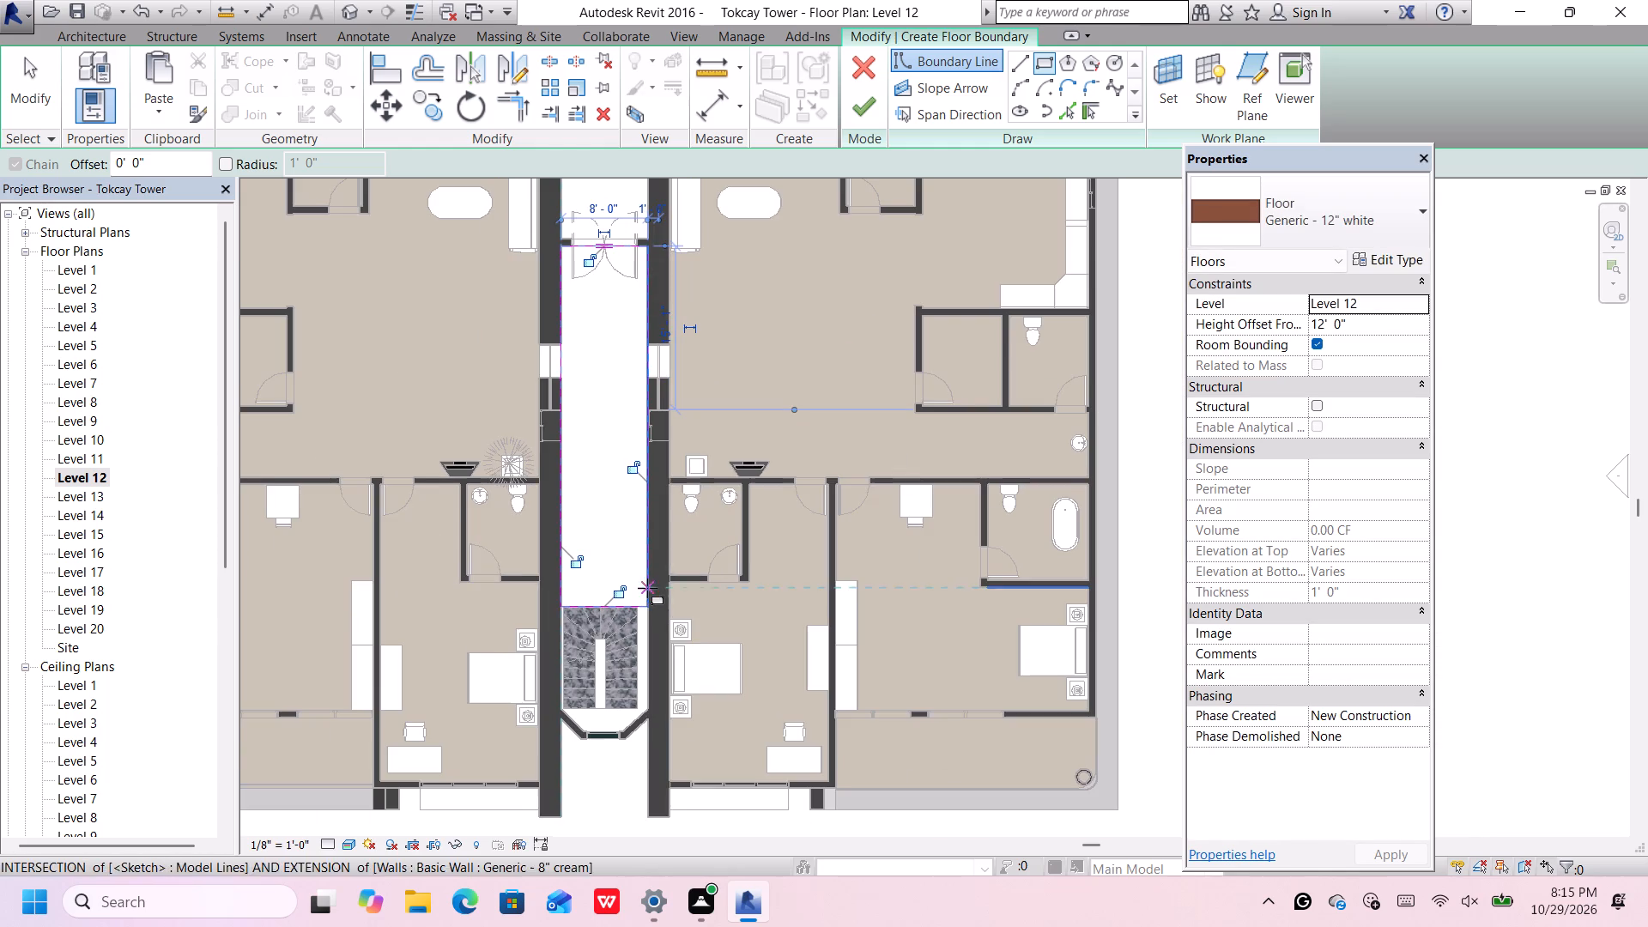
# Draw boundary lines down the shaft's right wall, along the angled wall 3' - 1 73/256", and 3' - 6 13/16" across the window wall.
pyautogui.moveTo(631, 572); pyautogui.dragTo(720, 494, button='middle')
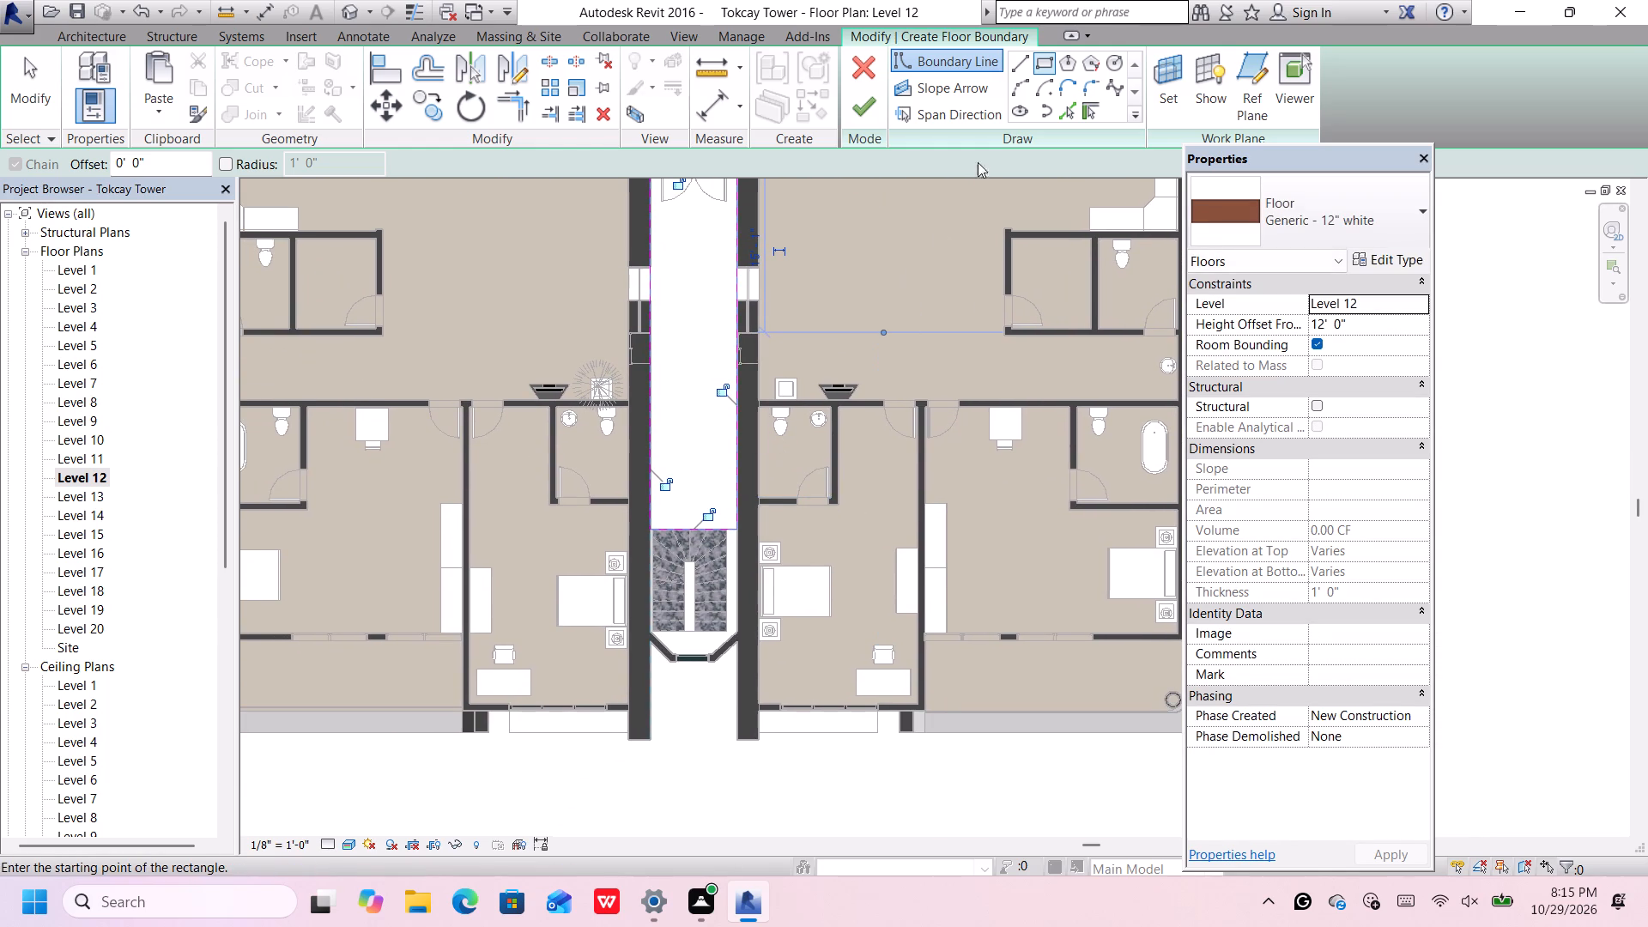
pyautogui.click(1018, 68)
pyautogui.scroll(5, 691, 591)
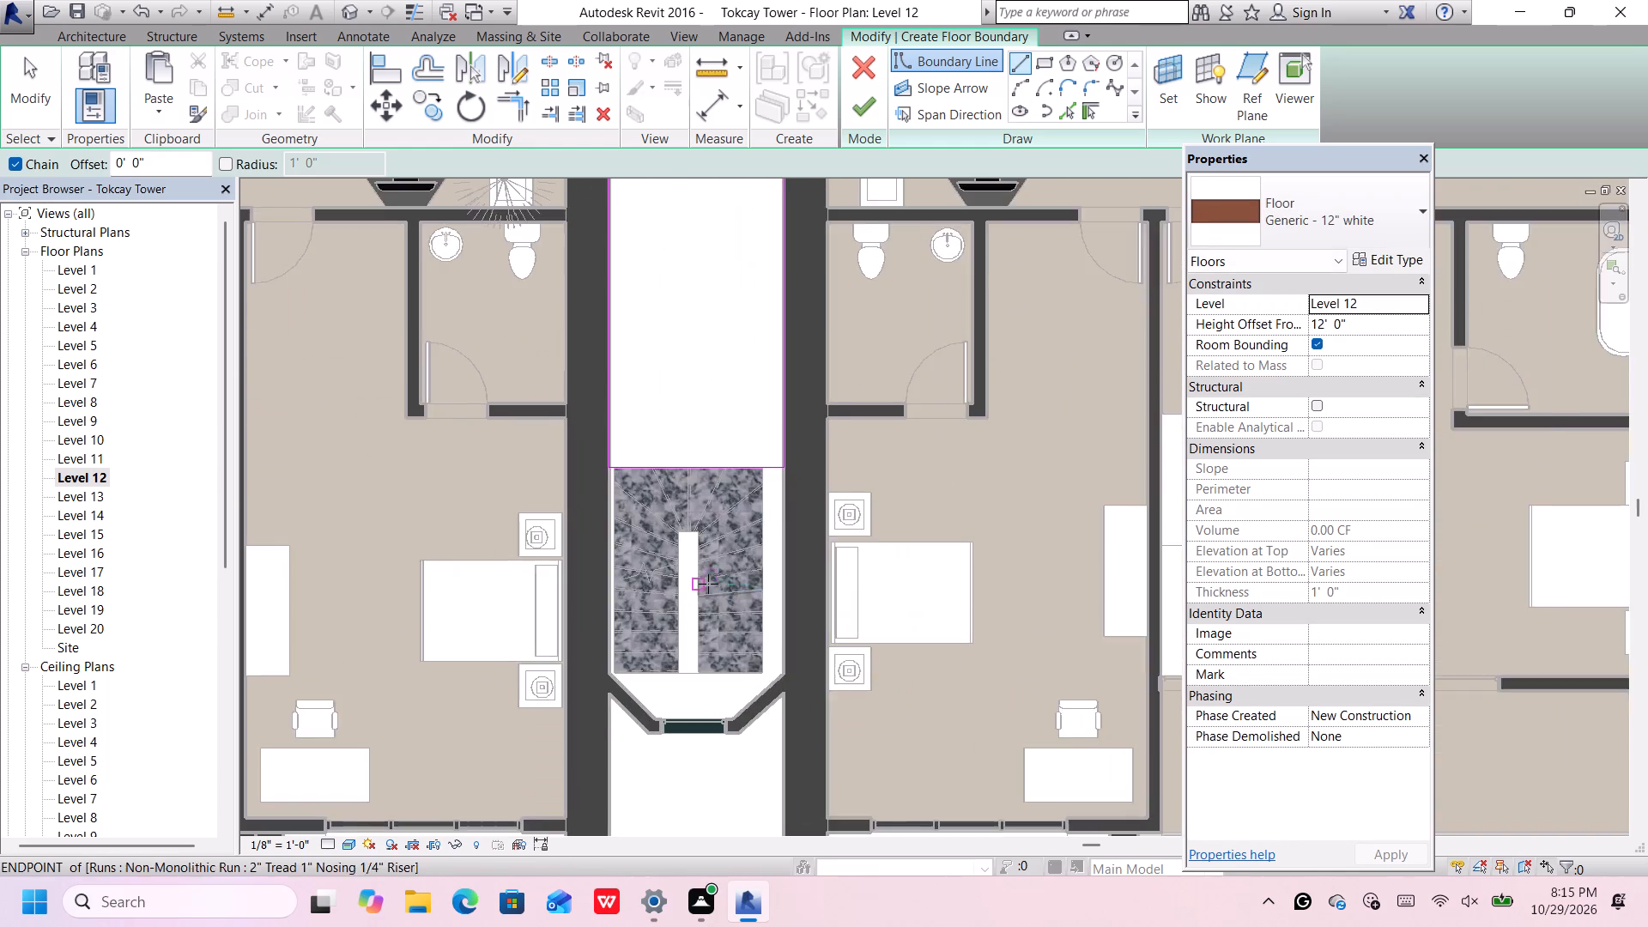
pyautogui.scroll(5, 771, 516)
pyautogui.click(790, 428)
pyautogui.scroll(-6, 790, 428)
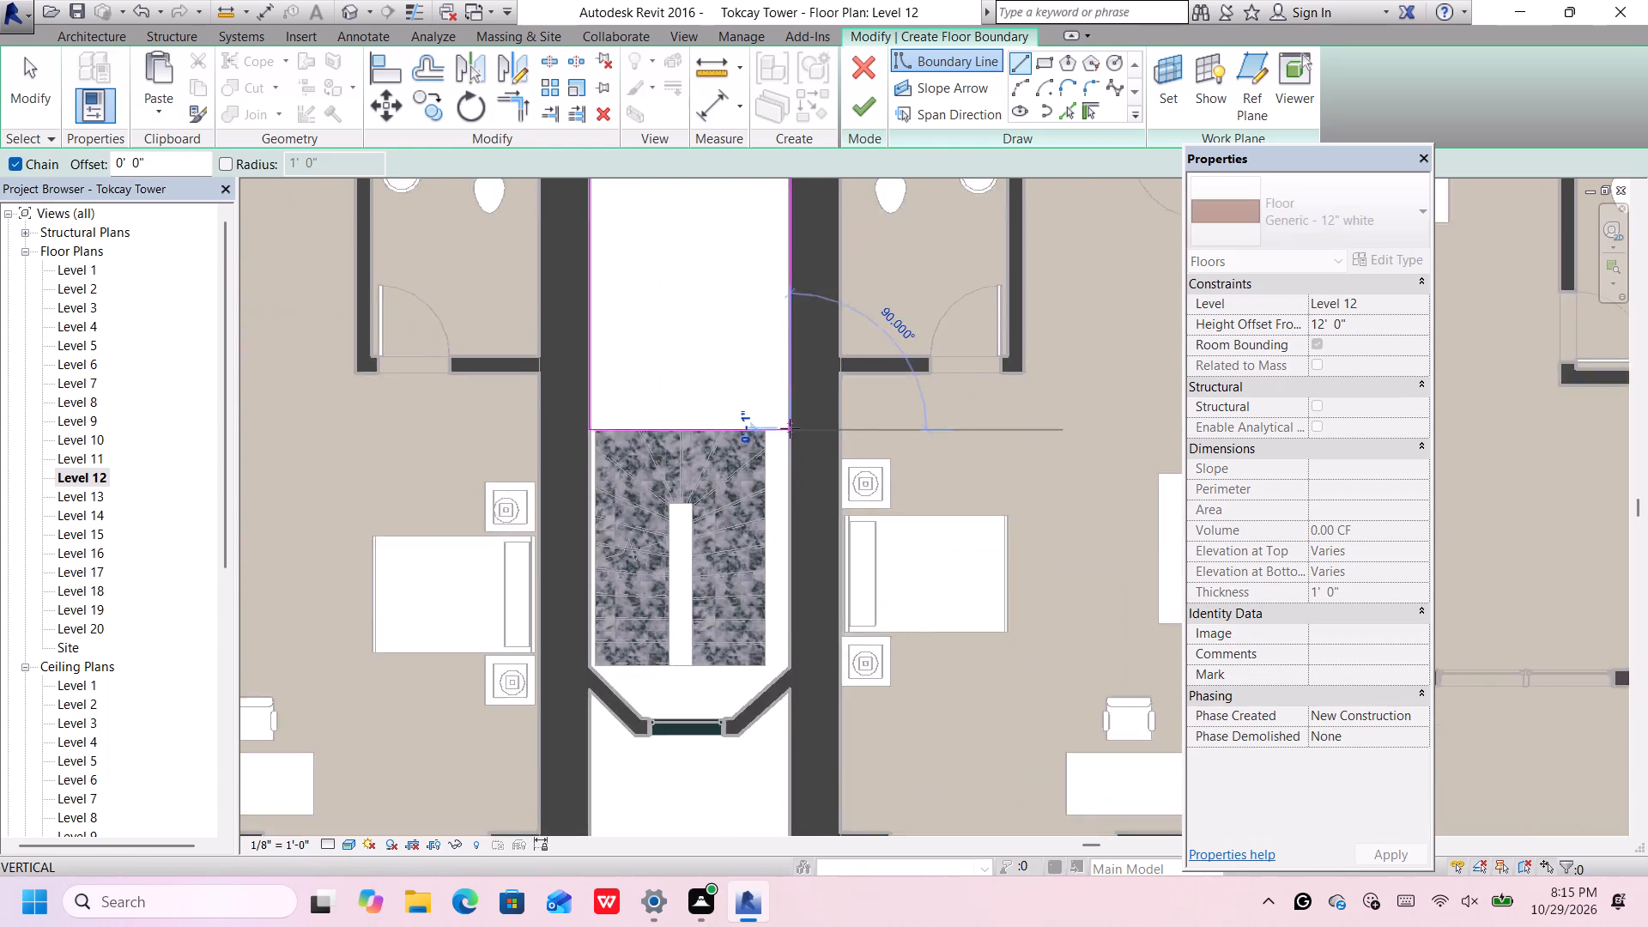
pyautogui.scroll(6, 778, 580)
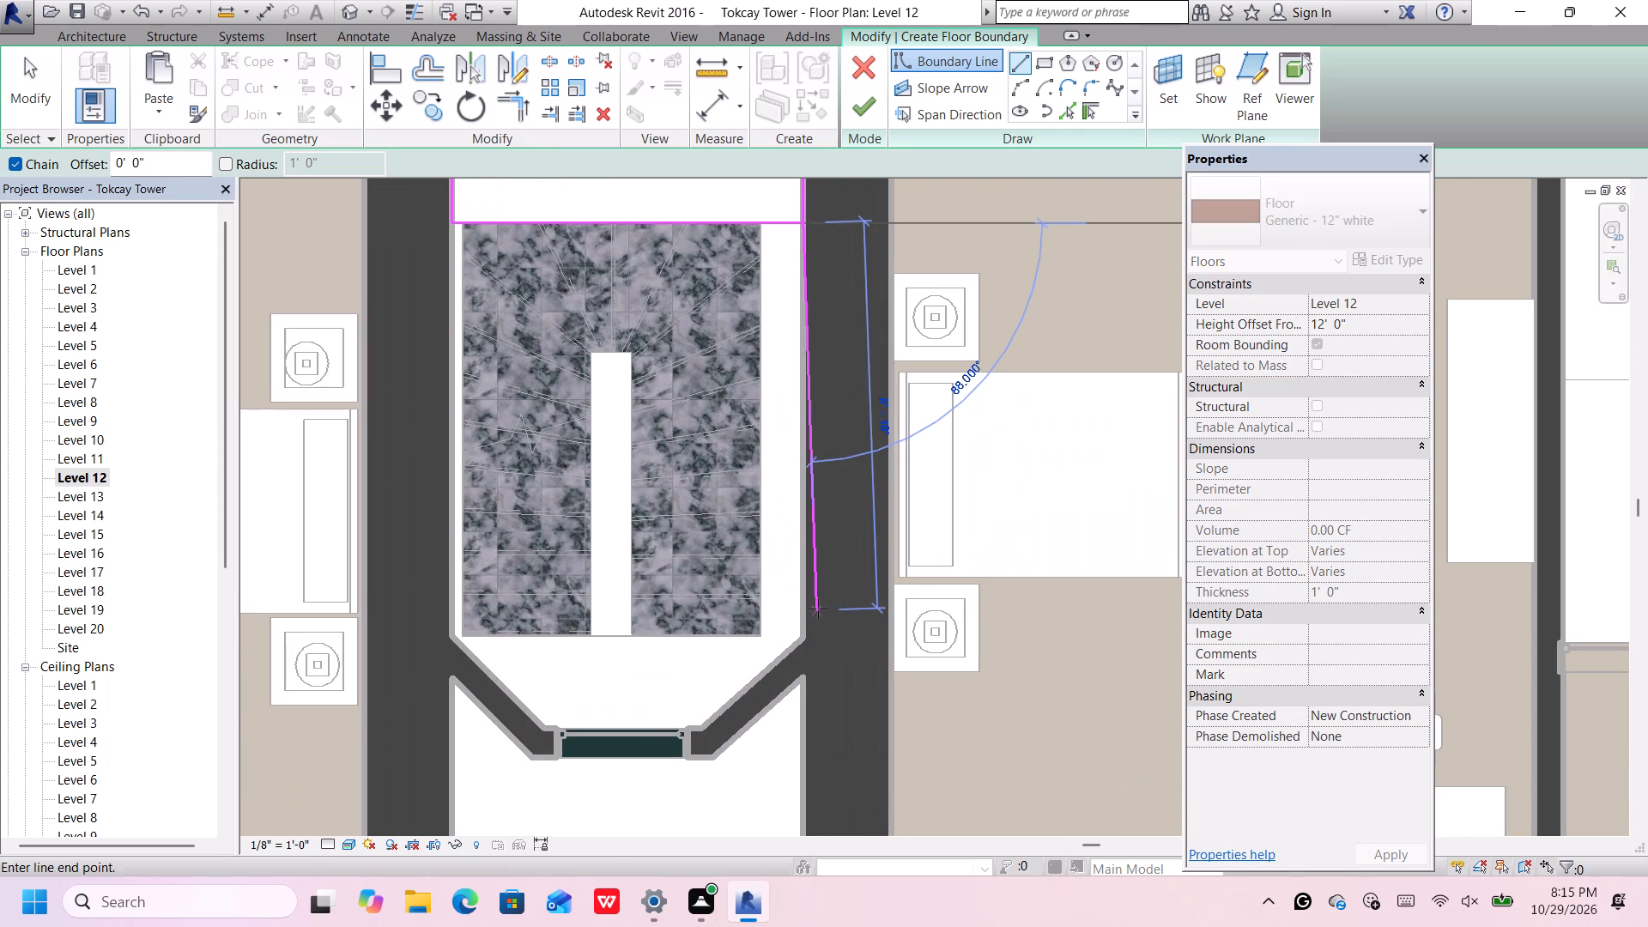
pyautogui.scroll(1, 801, 623)
pyautogui.click(802, 635)
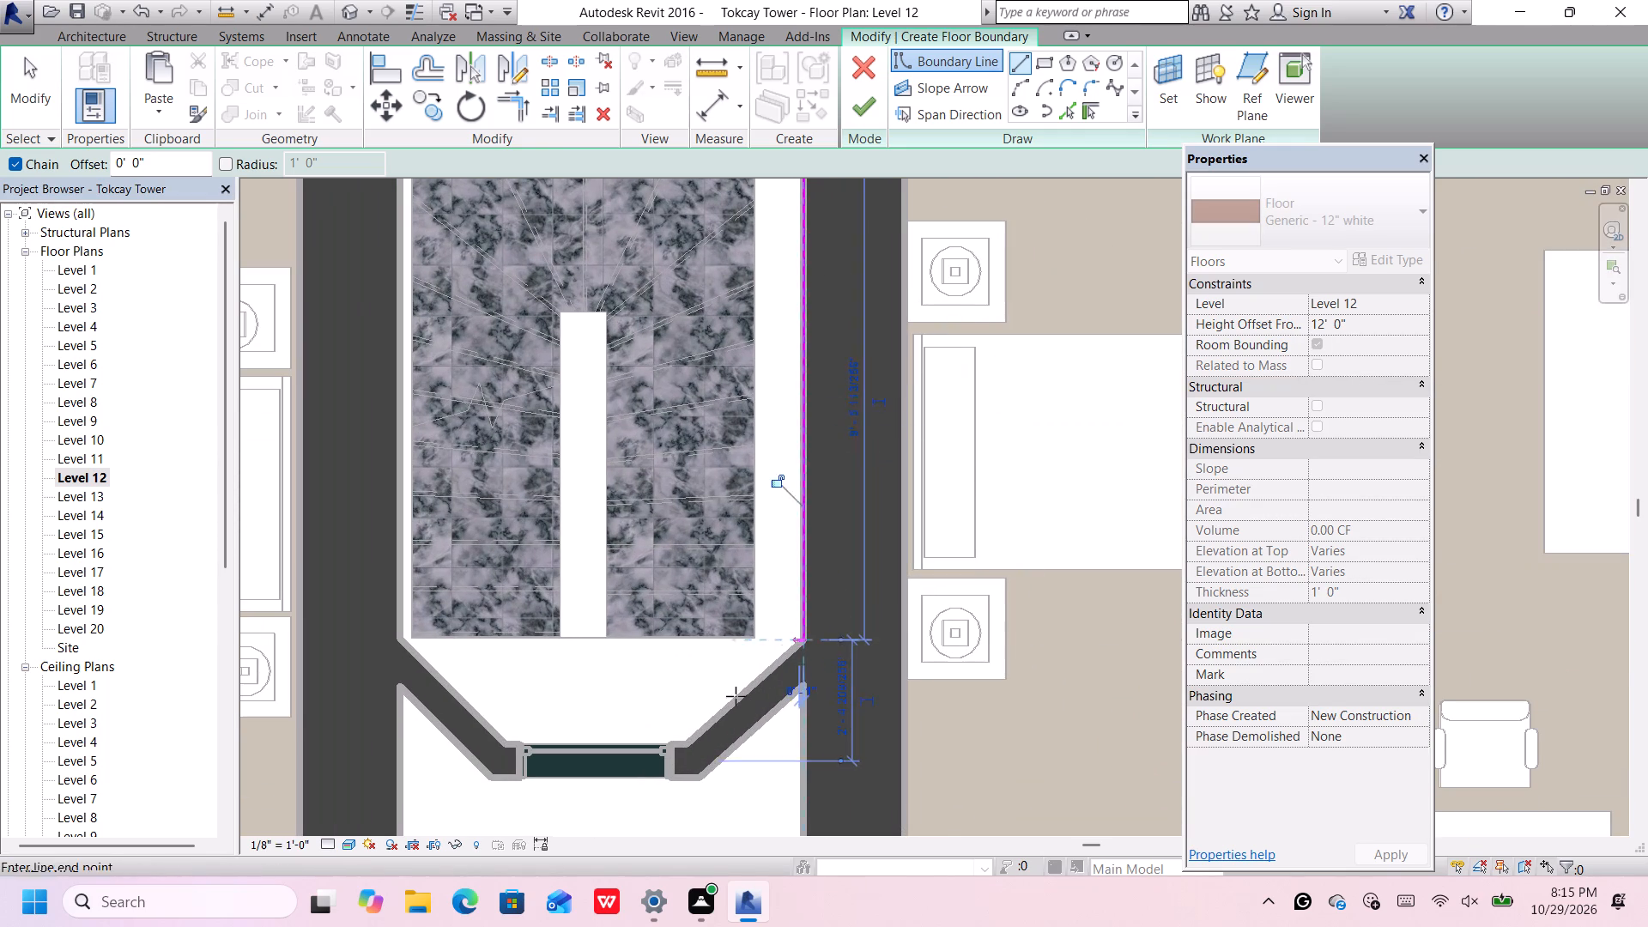
pyautogui.click(686, 740)
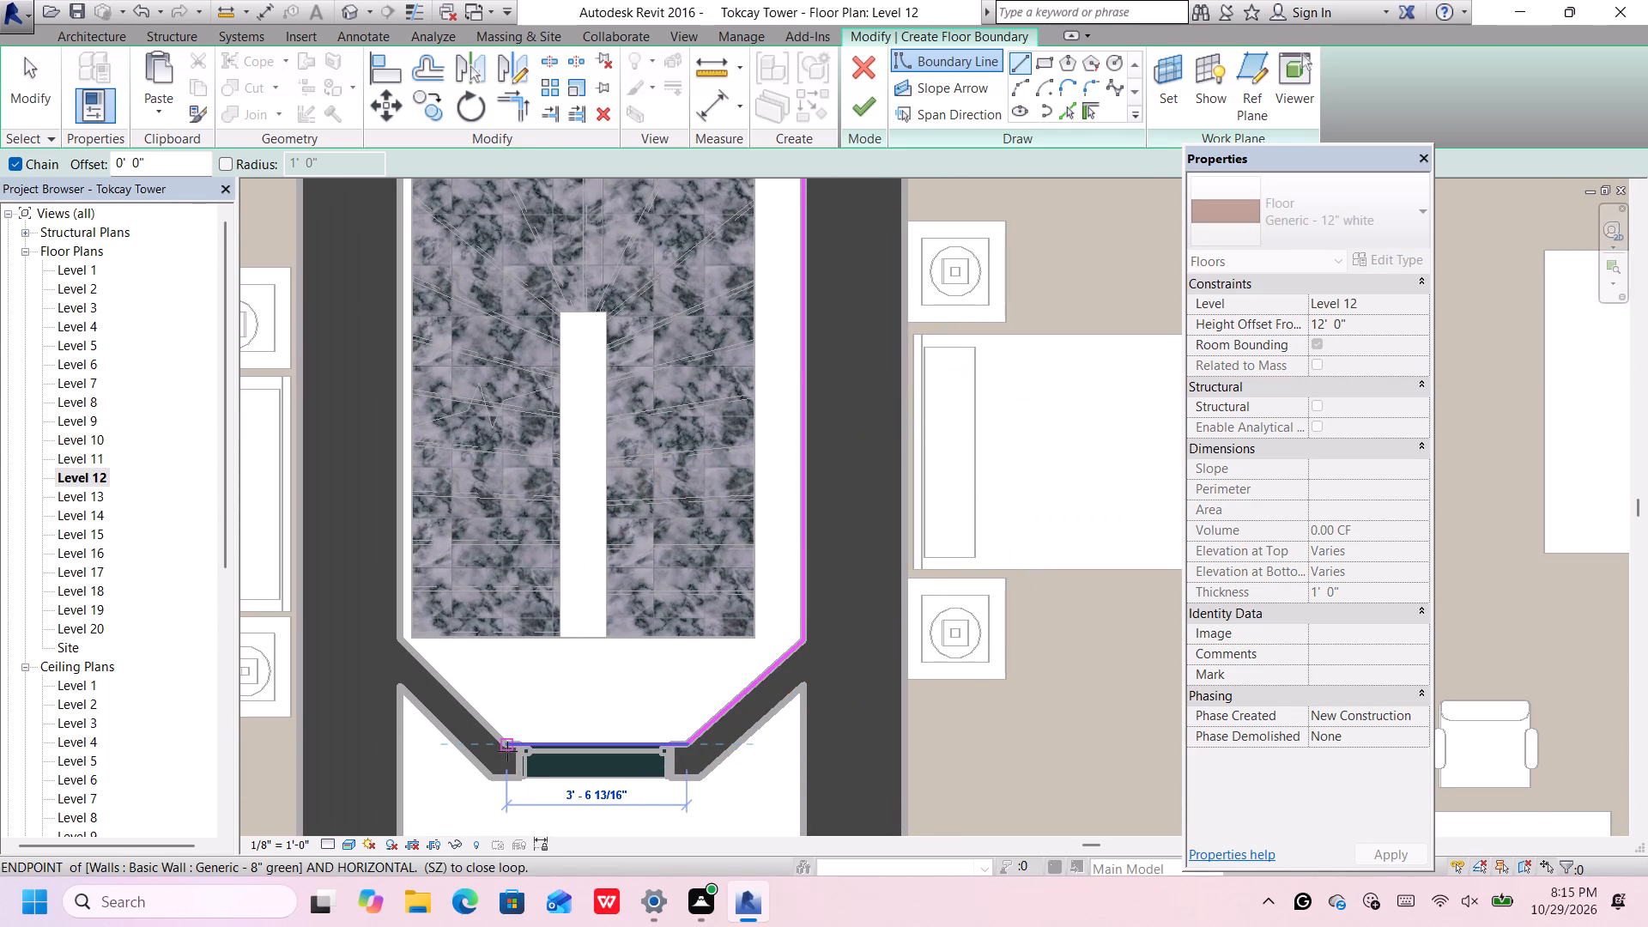
pyautogui.click(507, 751)
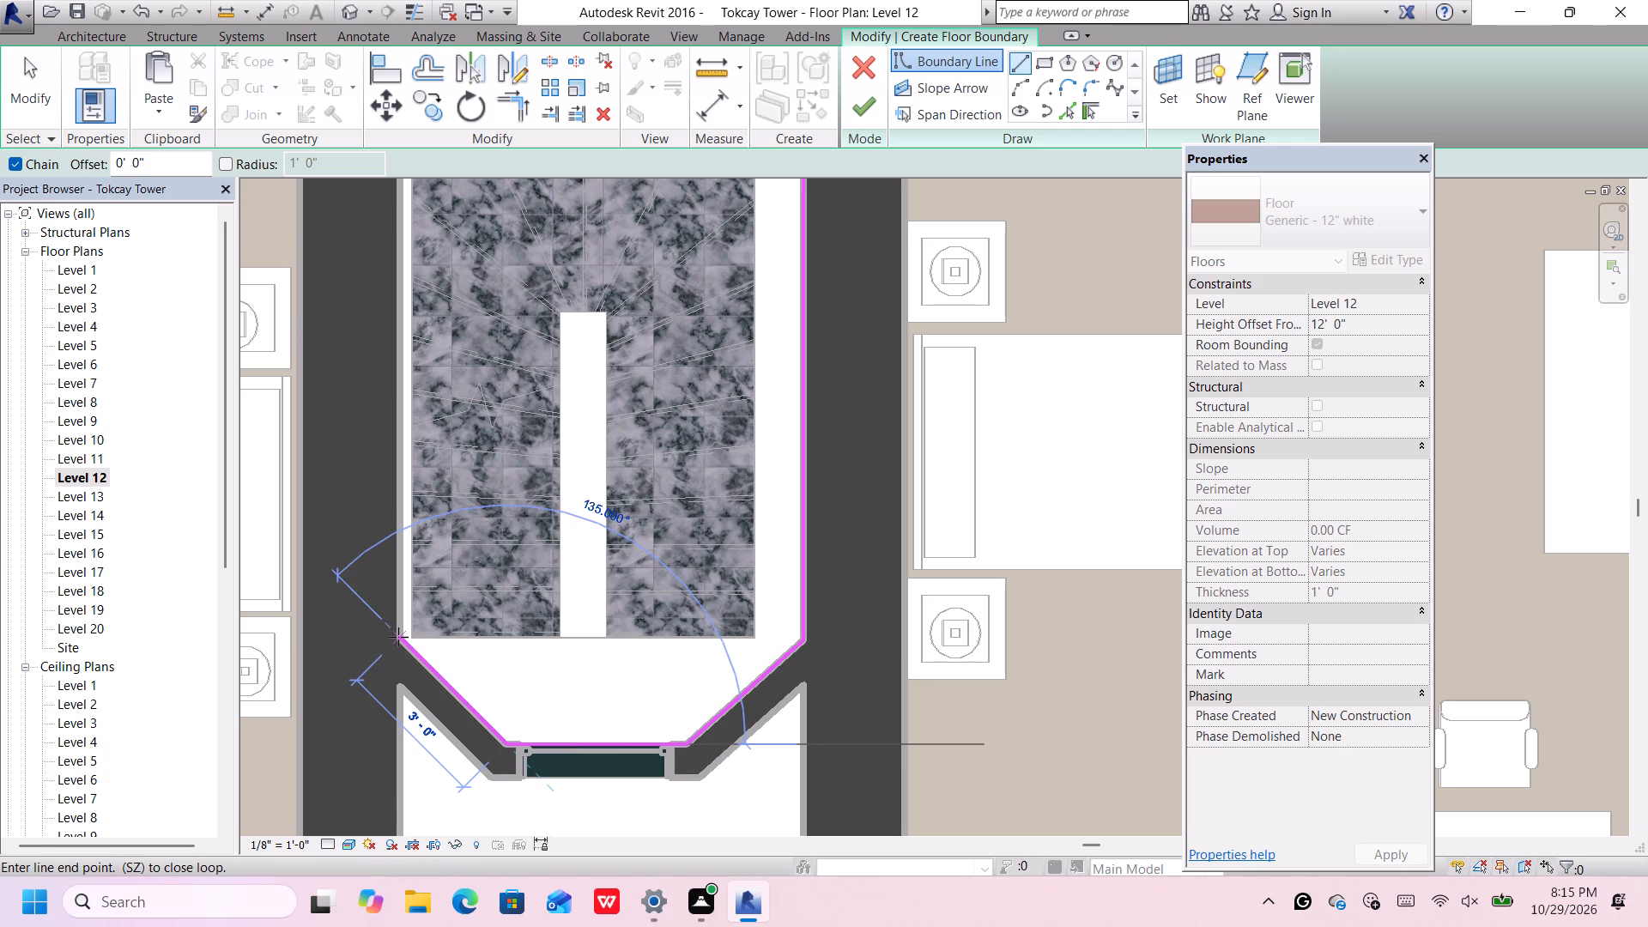
# Continue the boundary along the left angled wall and up the shaft's left wall to the rectangle's lower-left corner.
pyautogui.click(401, 638)
pyautogui.scroll(-7, 401, 635)
pyautogui.scroll(19, 378, 478)
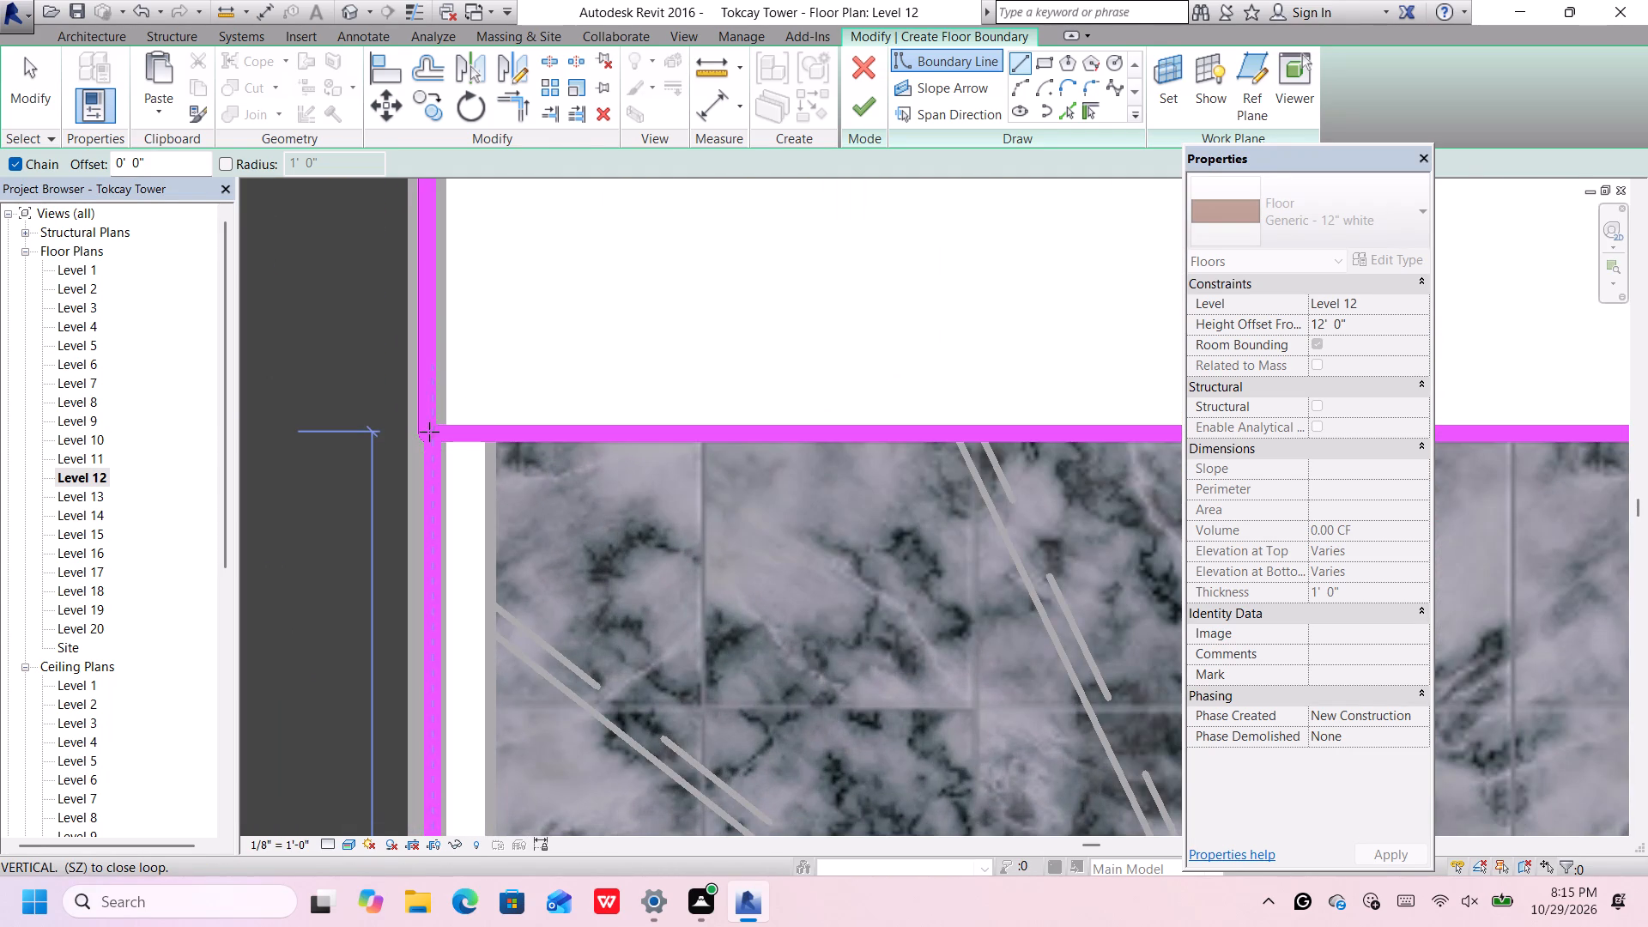
pyautogui.click(429, 430)
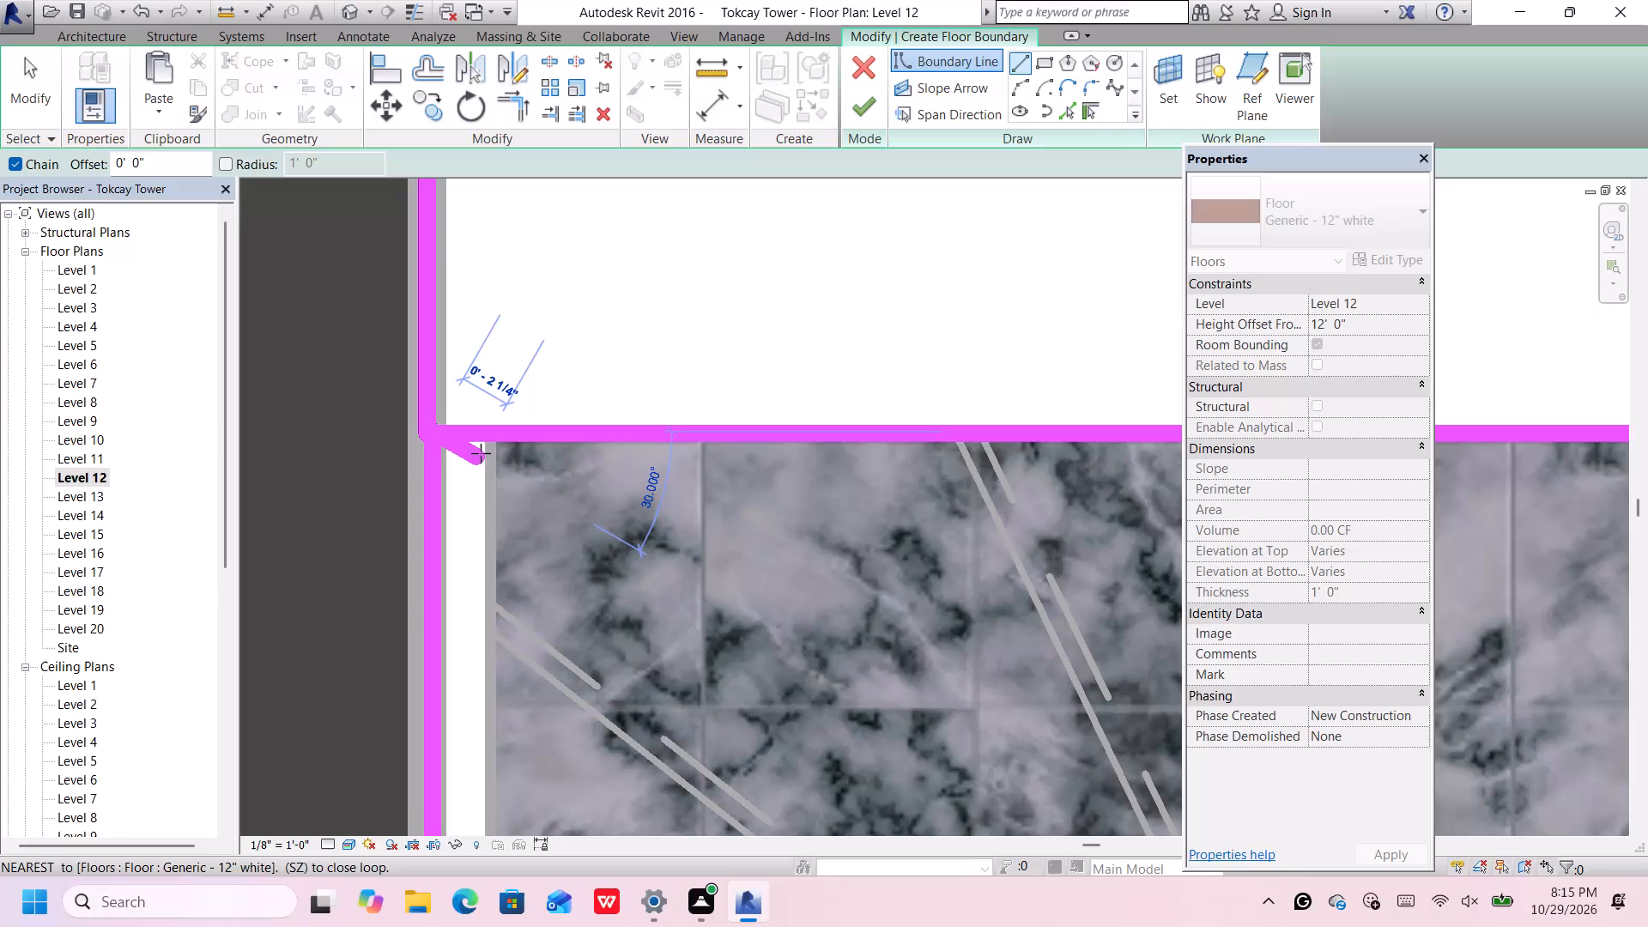
pyautogui.press('Escape')
# Draw a boundary line down the stair's left edge from the rectangle's lower line to the stair's bottom-left corner.
pyautogui.click(488, 433)
pyautogui.scroll(-11, 489, 433)
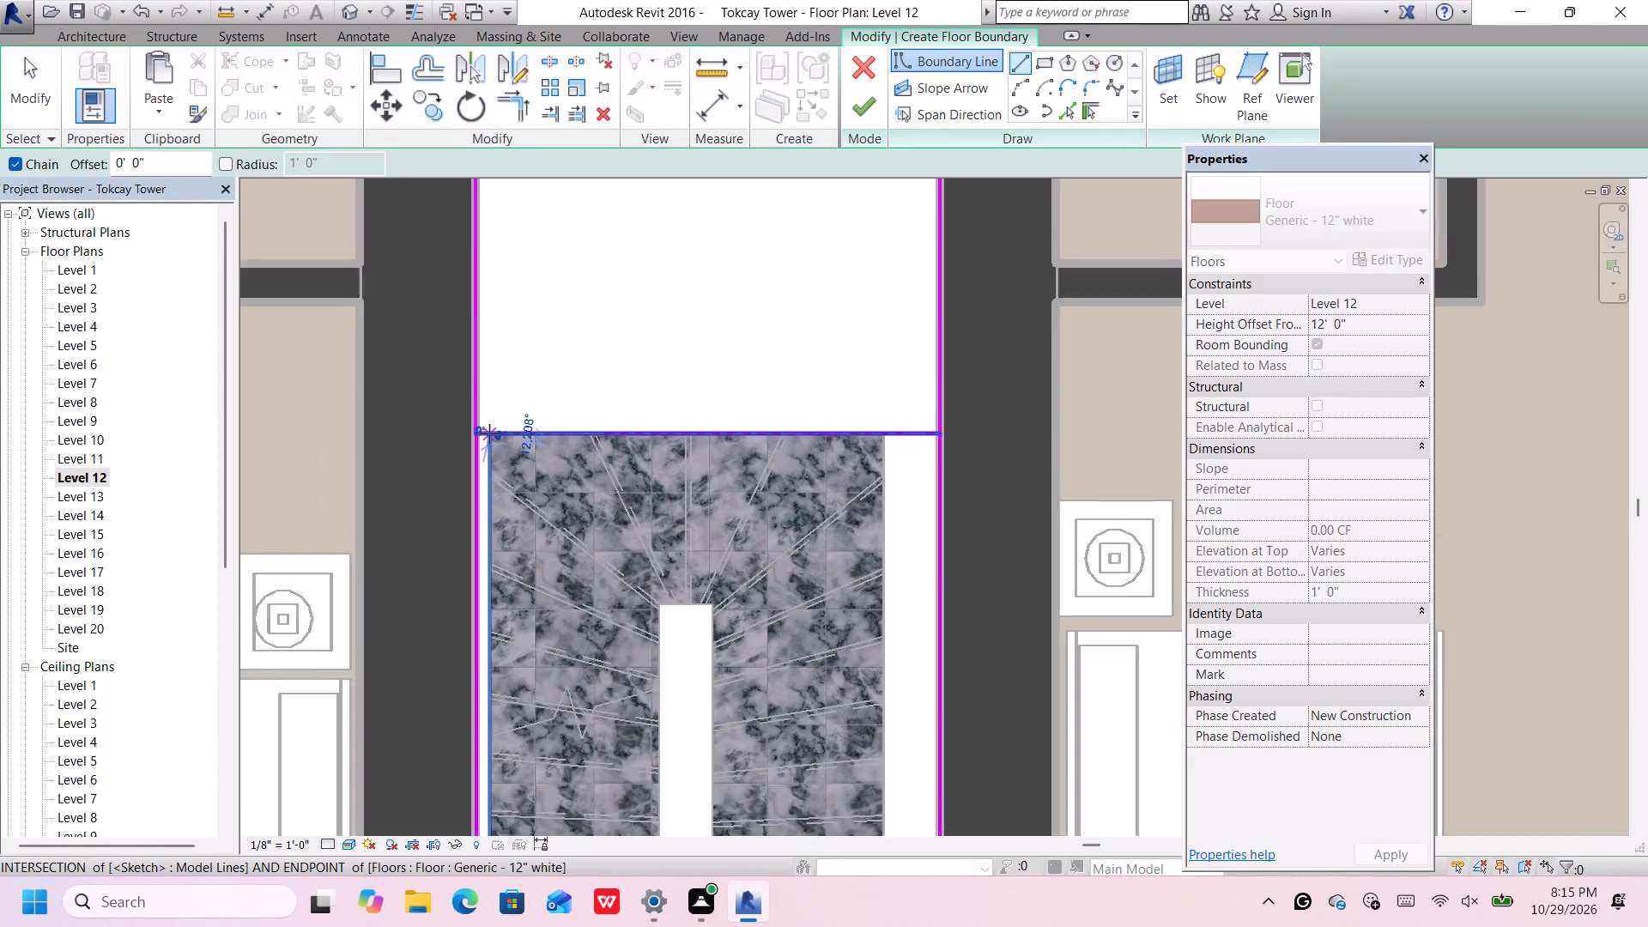
pyautogui.scroll(-8, 489, 433)
pyautogui.scroll(7, 485, 600)
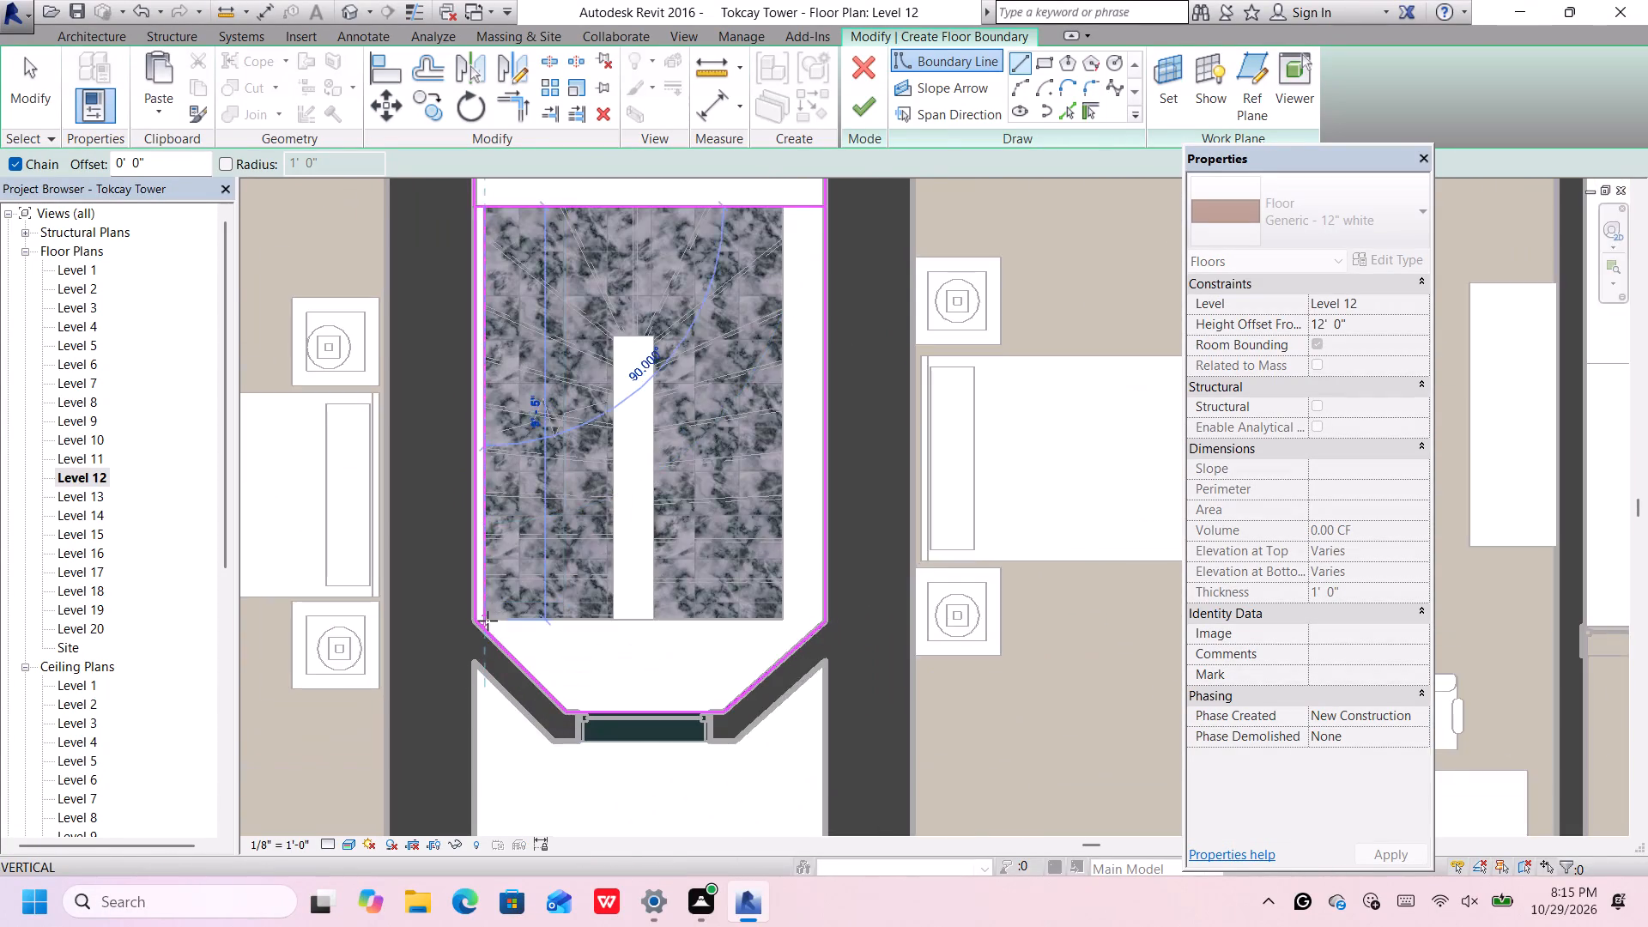
pyautogui.scroll(8, 488, 621)
pyautogui.click(484, 621)
# Continue the boundary 6' - 9 1/2" along the stair's bottom edge and up its right edge to the rectangle's lower line.
pyautogui.scroll(-4, 484, 621)
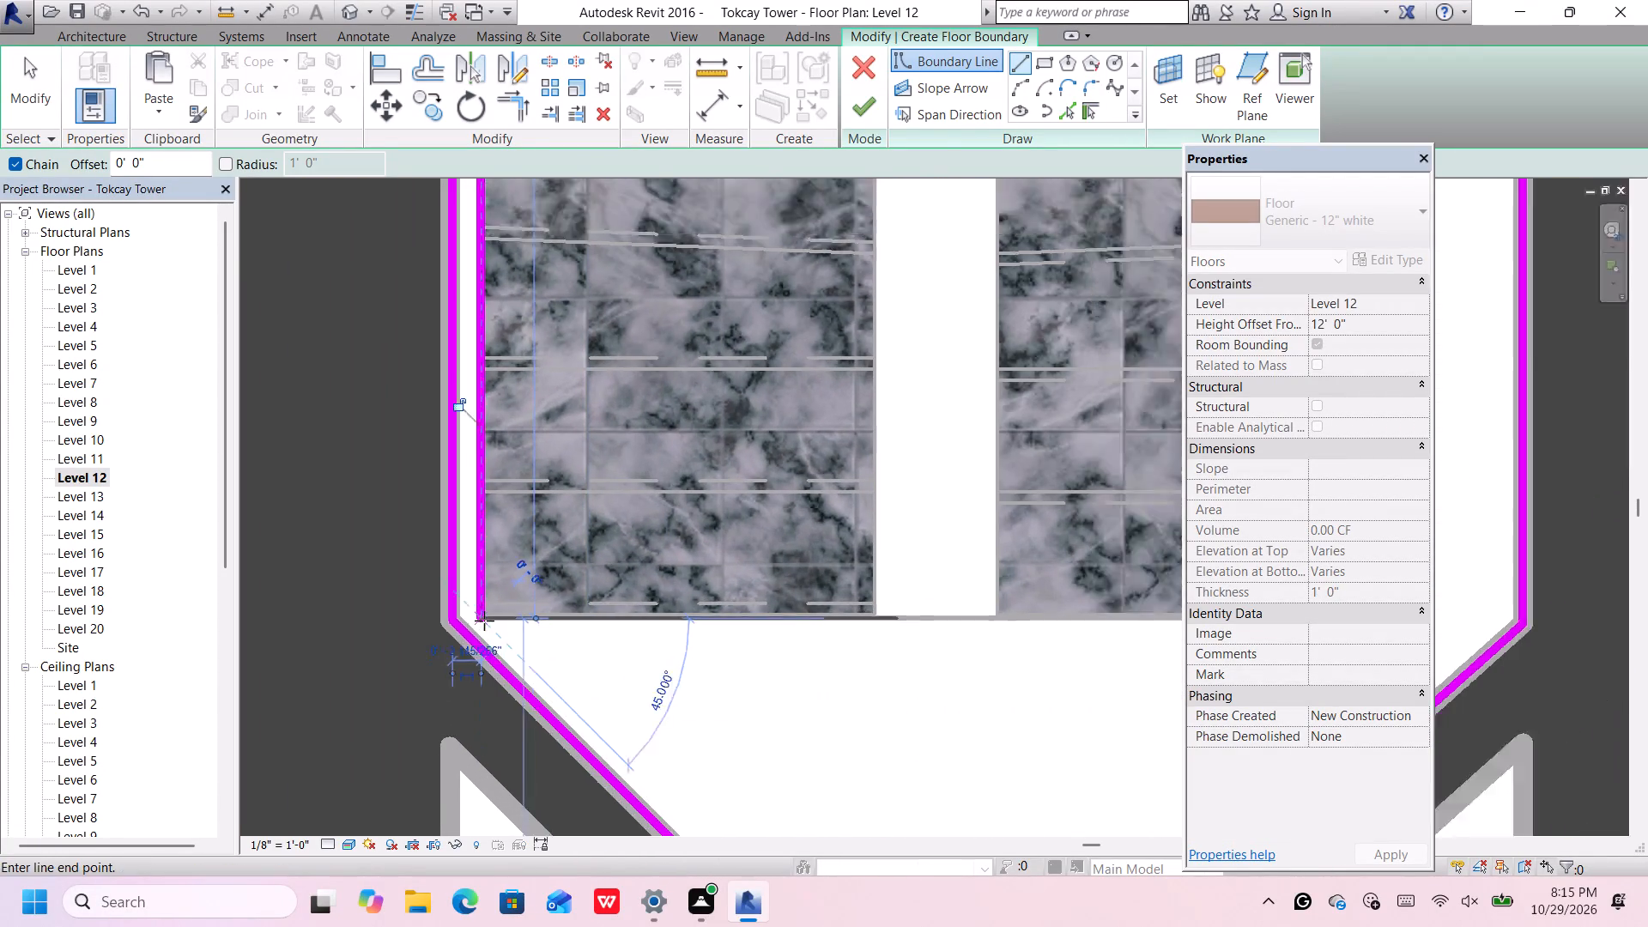
pyautogui.scroll(-4, 484, 621)
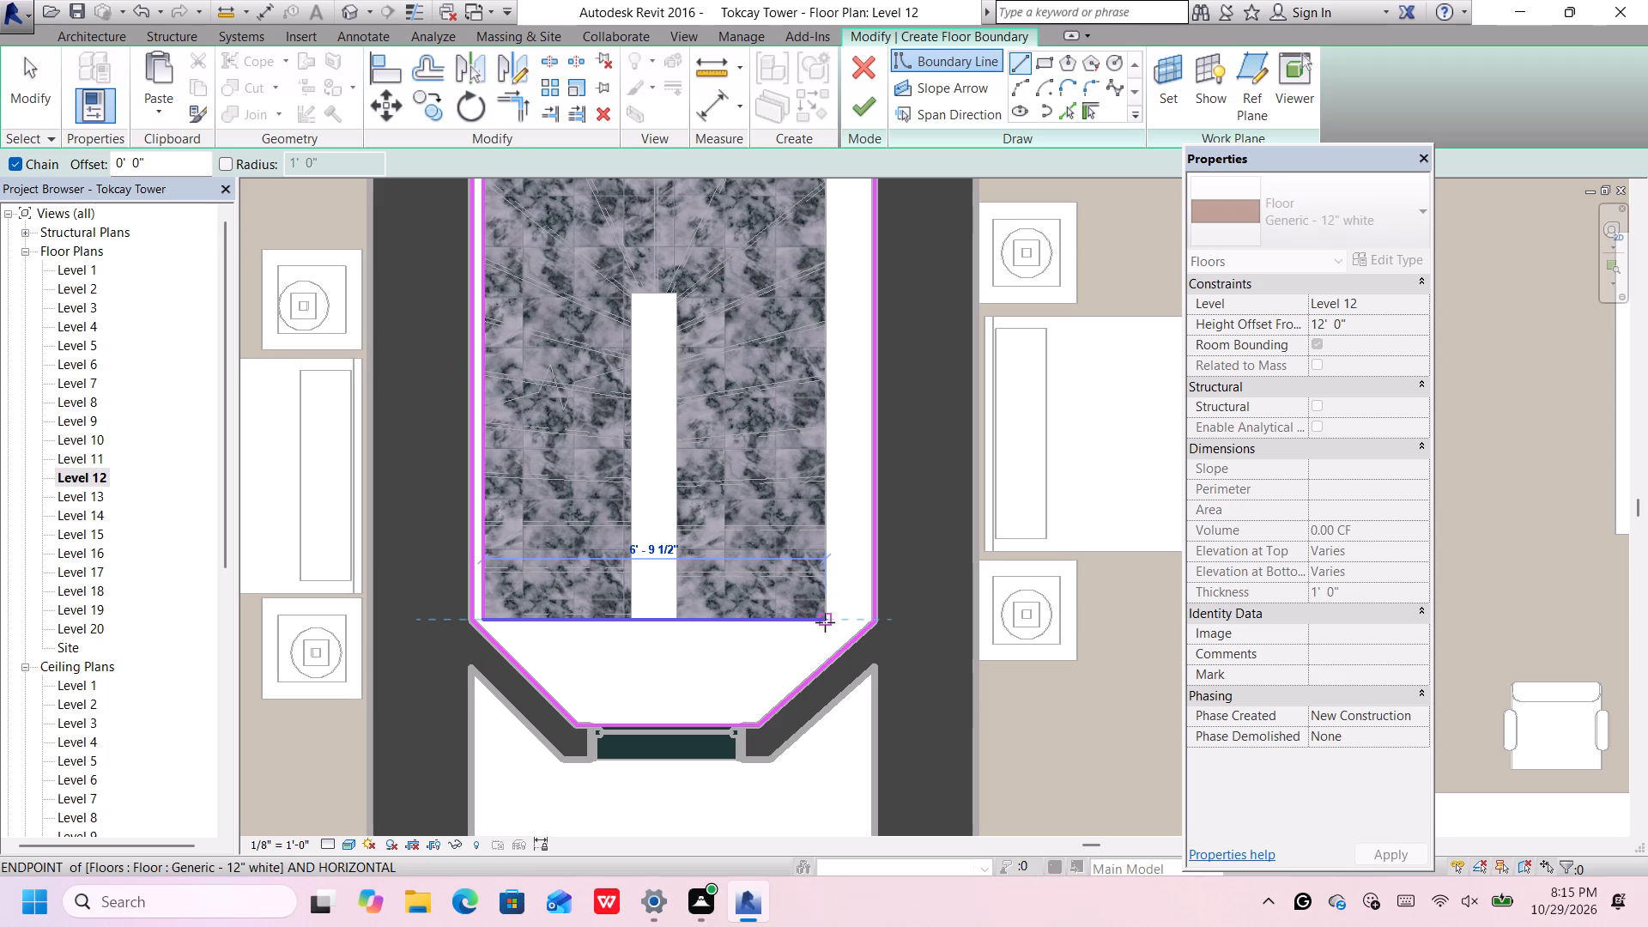
pyautogui.click(826, 621)
pyautogui.scroll(-5, 826, 621)
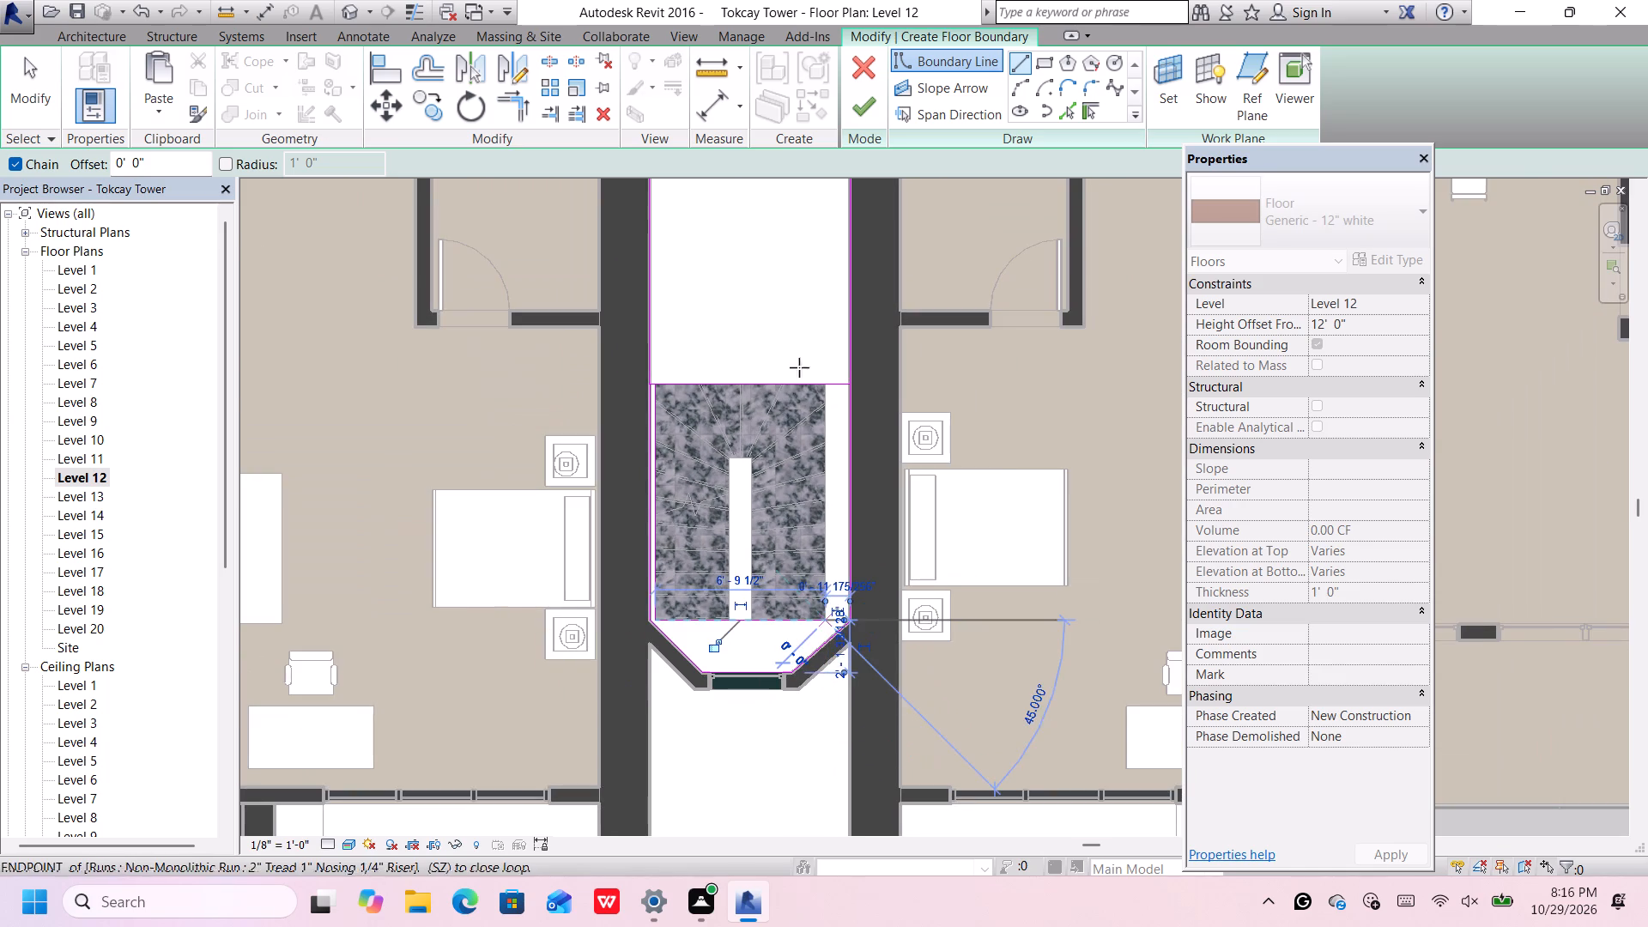
pyautogui.scroll(5, 838, 381)
pyautogui.click(813, 385)
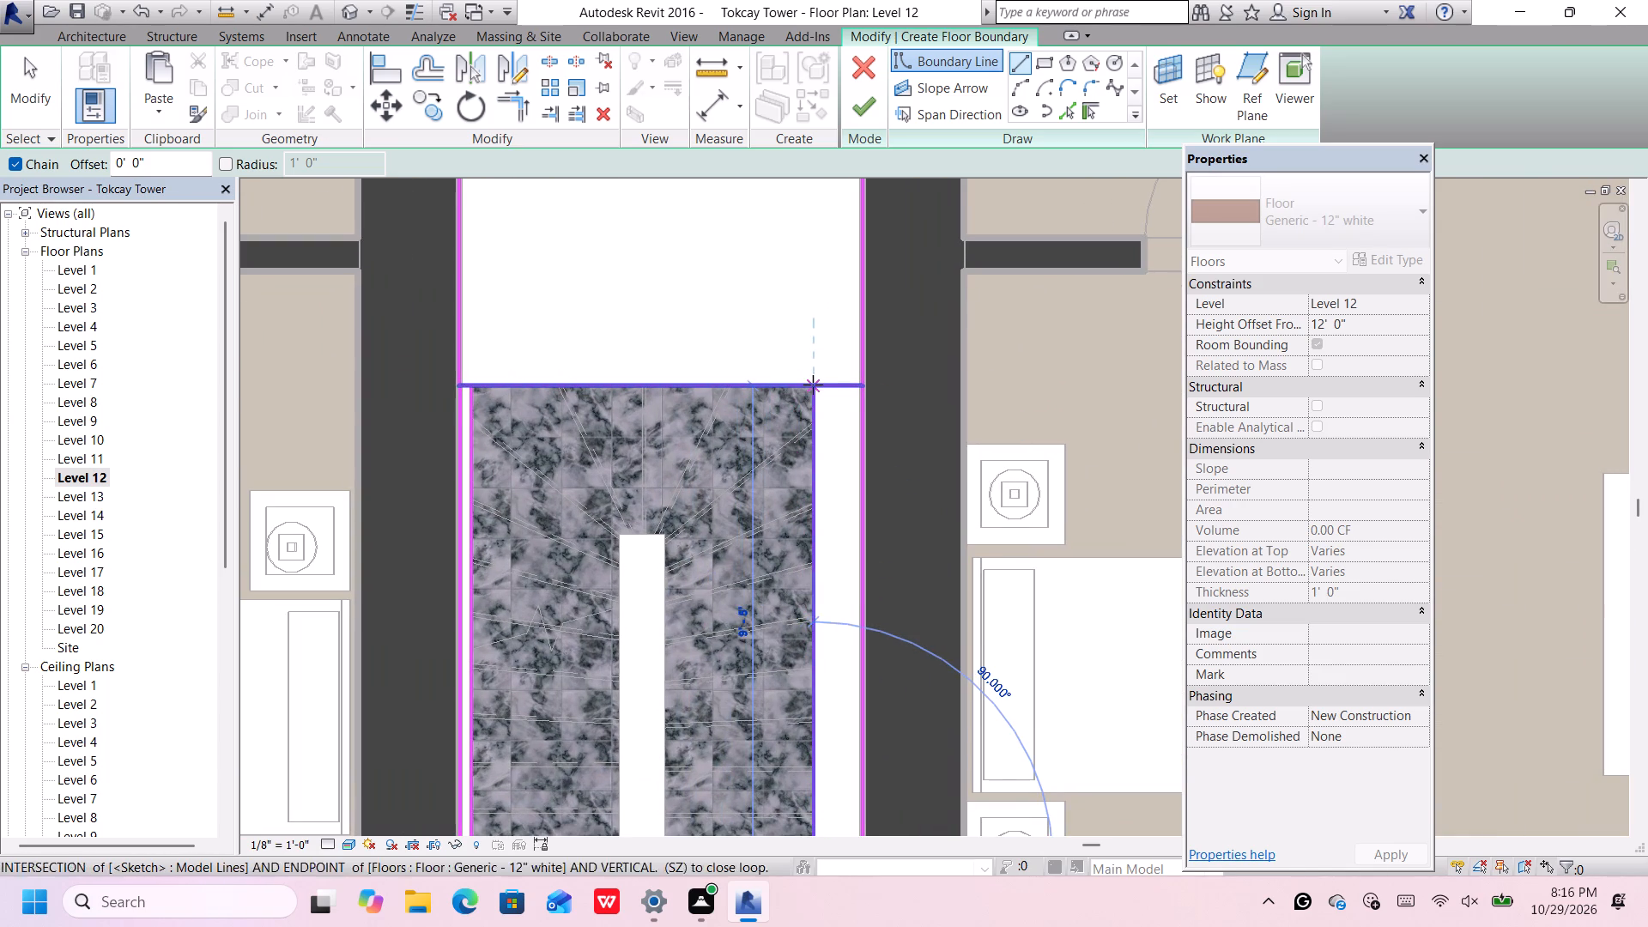
# Split the horizontal boundary line above the stair at the stair's upper-left and upper-right corners.
pyautogui.scroll(-6, 797, 421)
pyautogui.scroll(6, 654, 451)
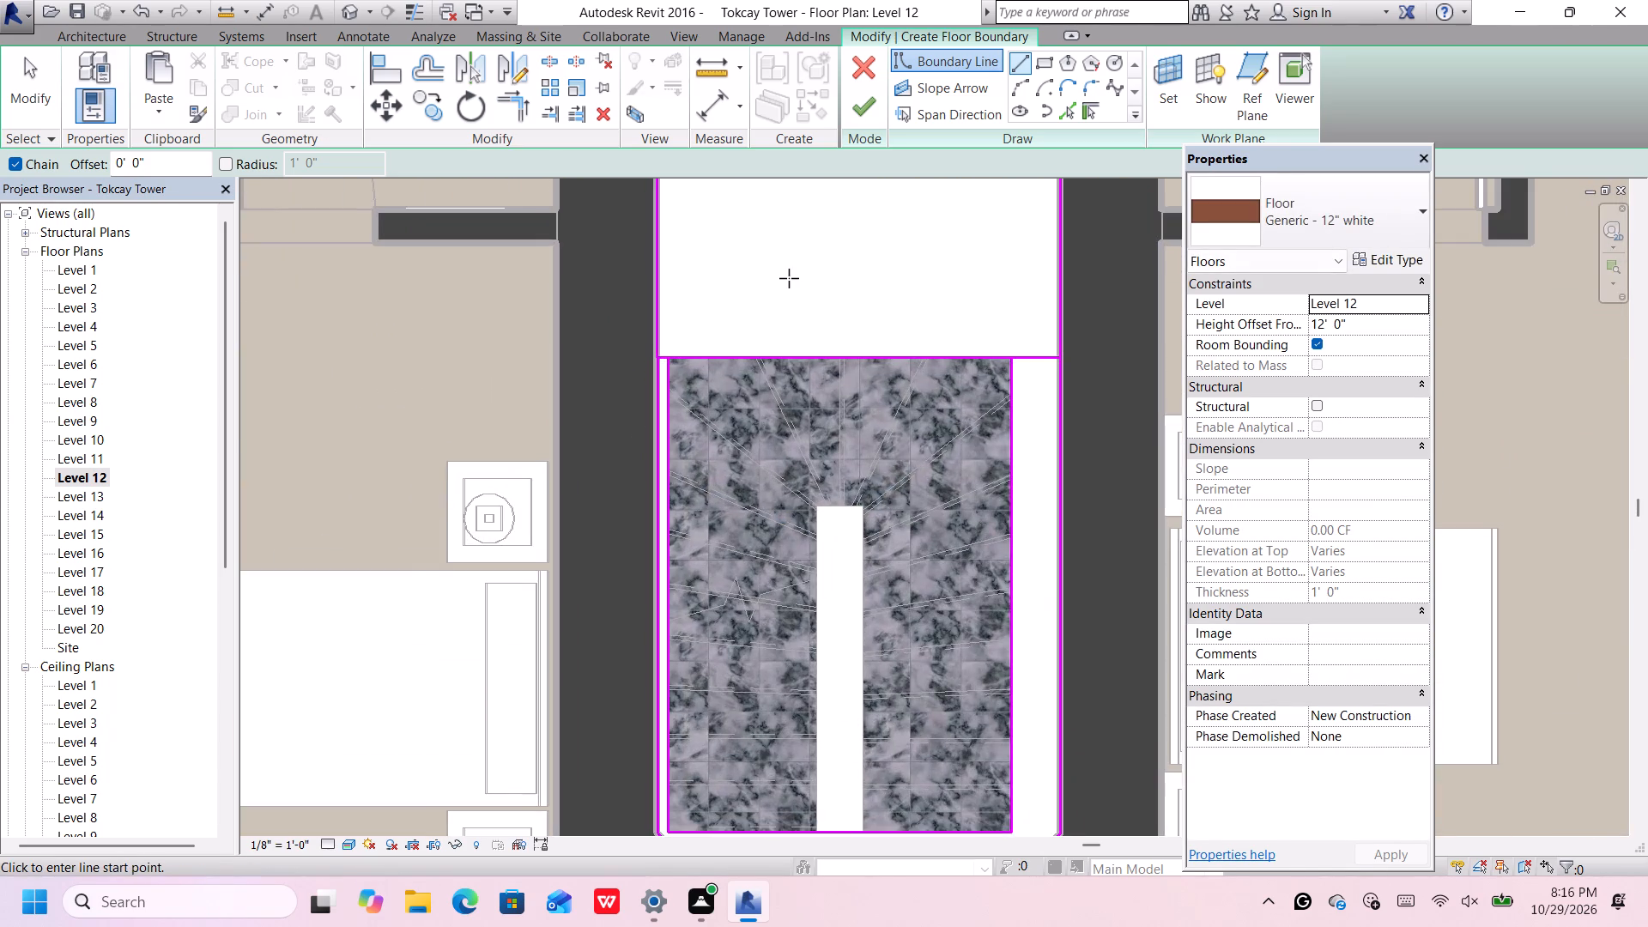
pyautogui.scroll(5, 789, 279)
pyautogui.click(536, 57)
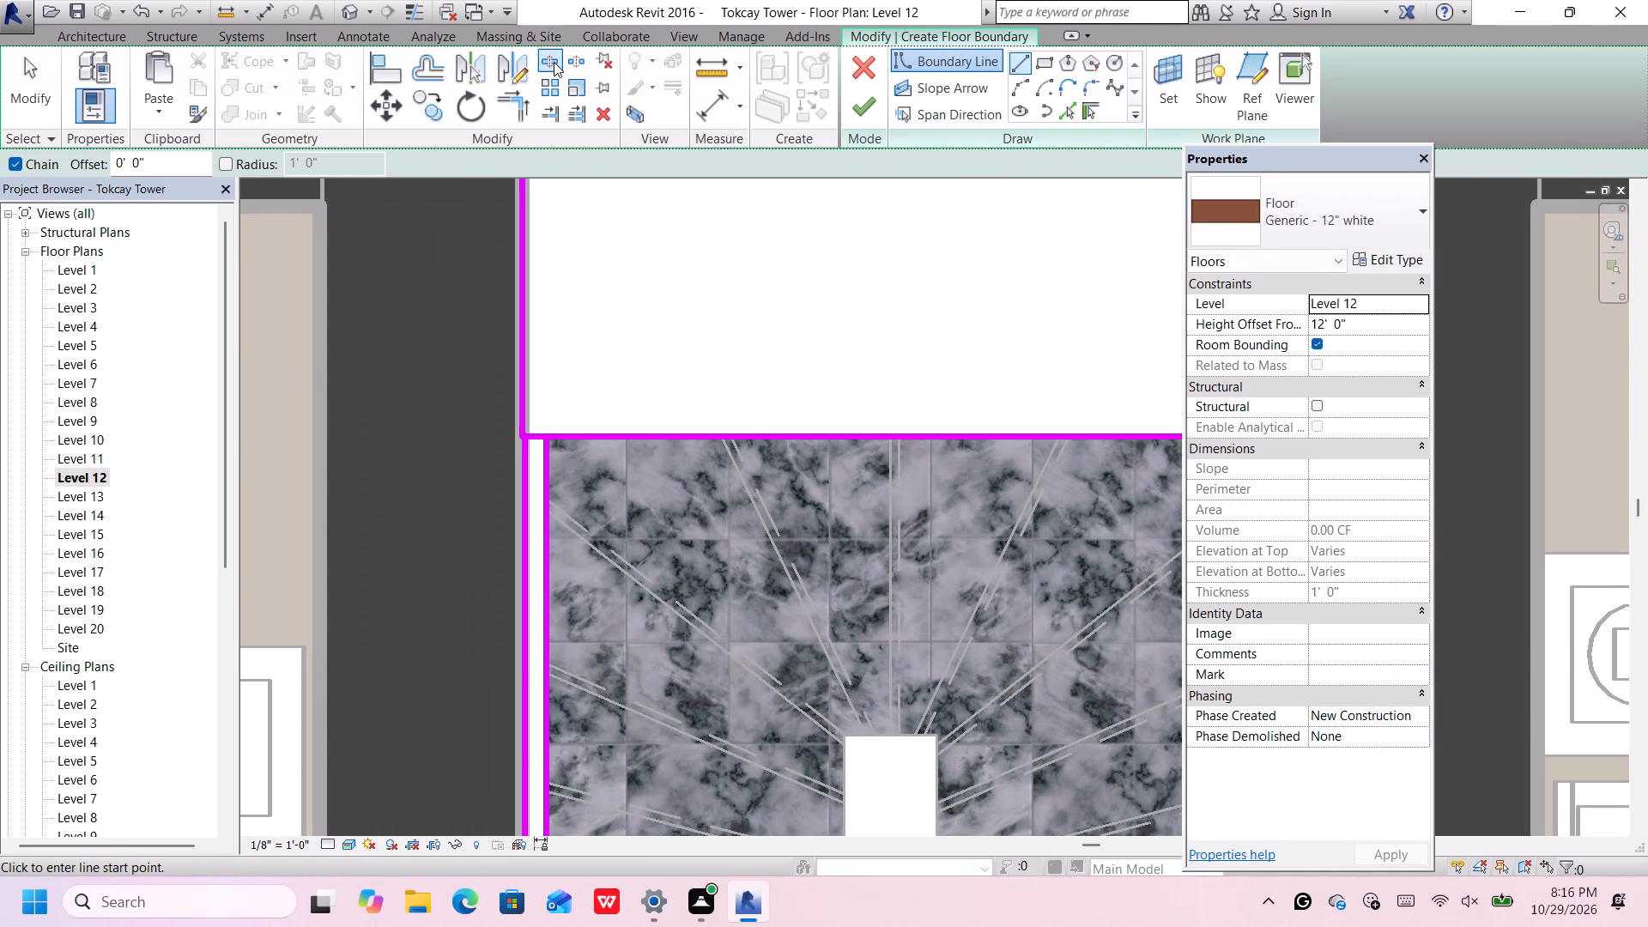
pyautogui.scroll(5, 565, 451)
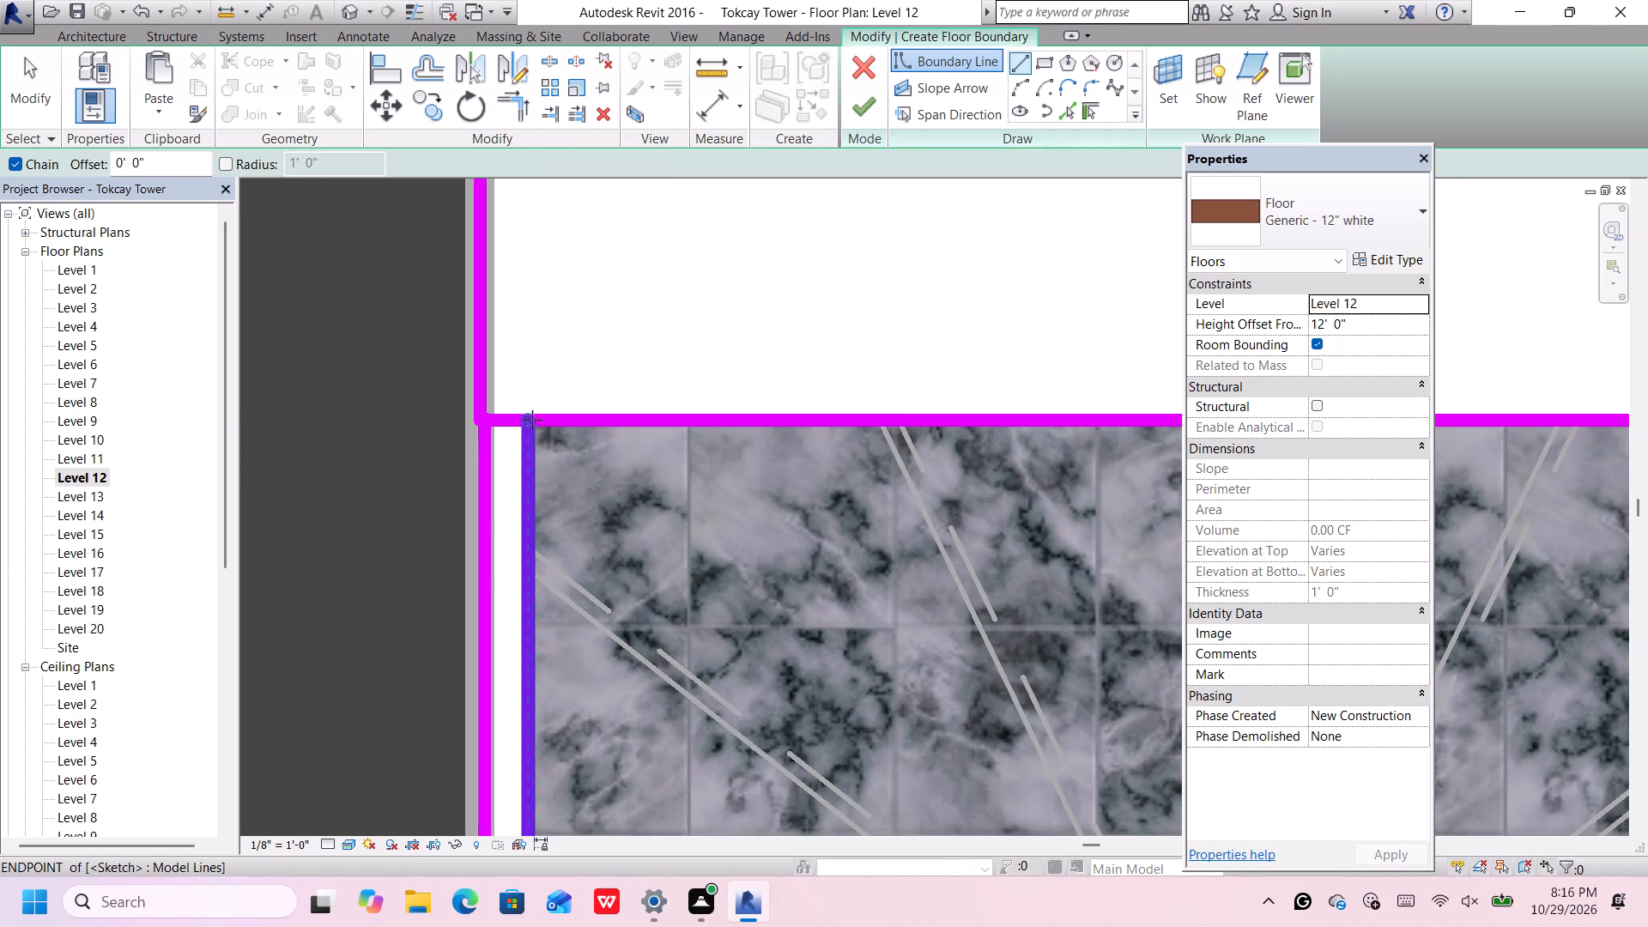
pyautogui.click(550, 58)
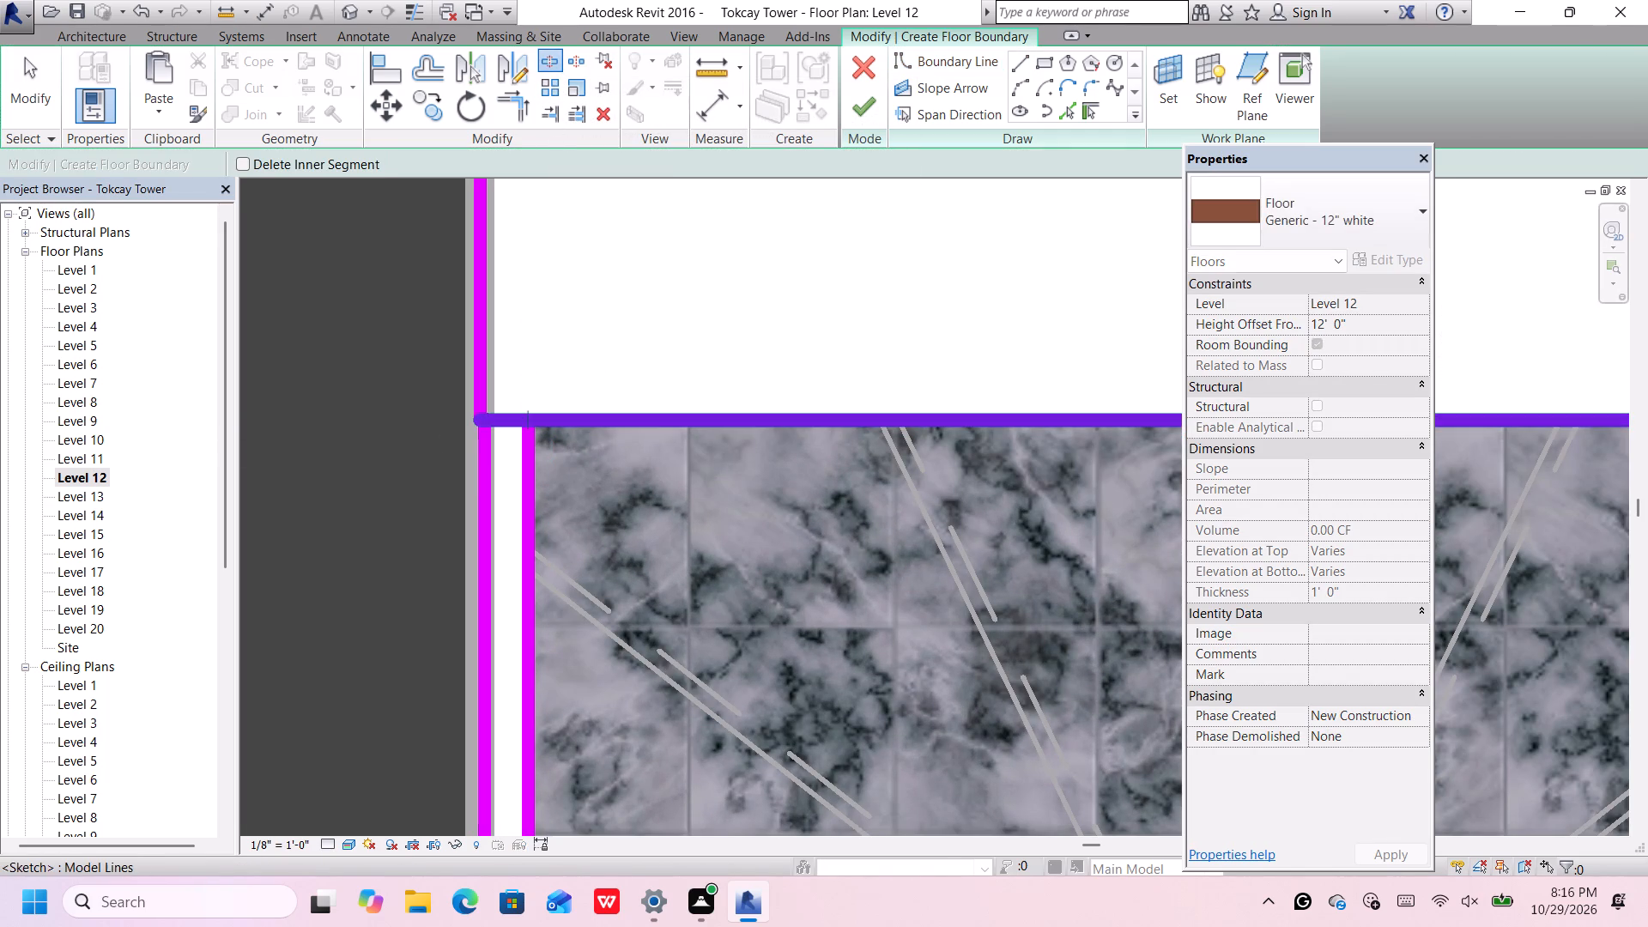
pyautogui.click(530, 419)
pyautogui.scroll(-8, 530, 419)
pyautogui.scroll(2, 997, 455)
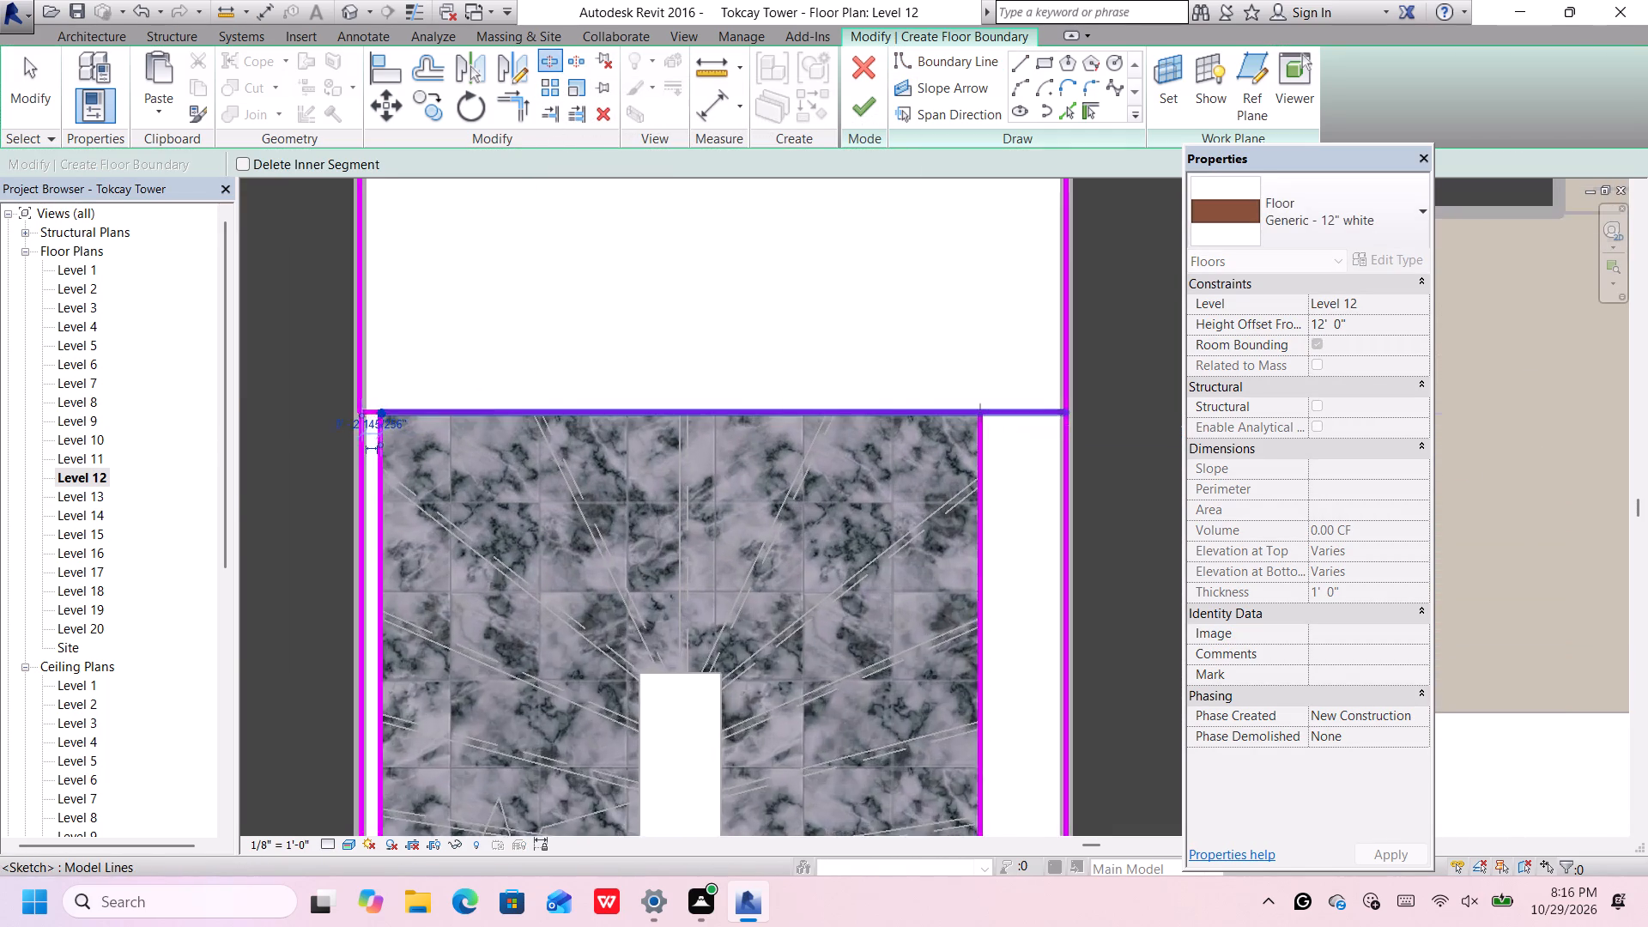
pyautogui.scroll(2, 985, 417)
pyautogui.click(984, 413)
pyautogui.scroll(-6, 984, 413)
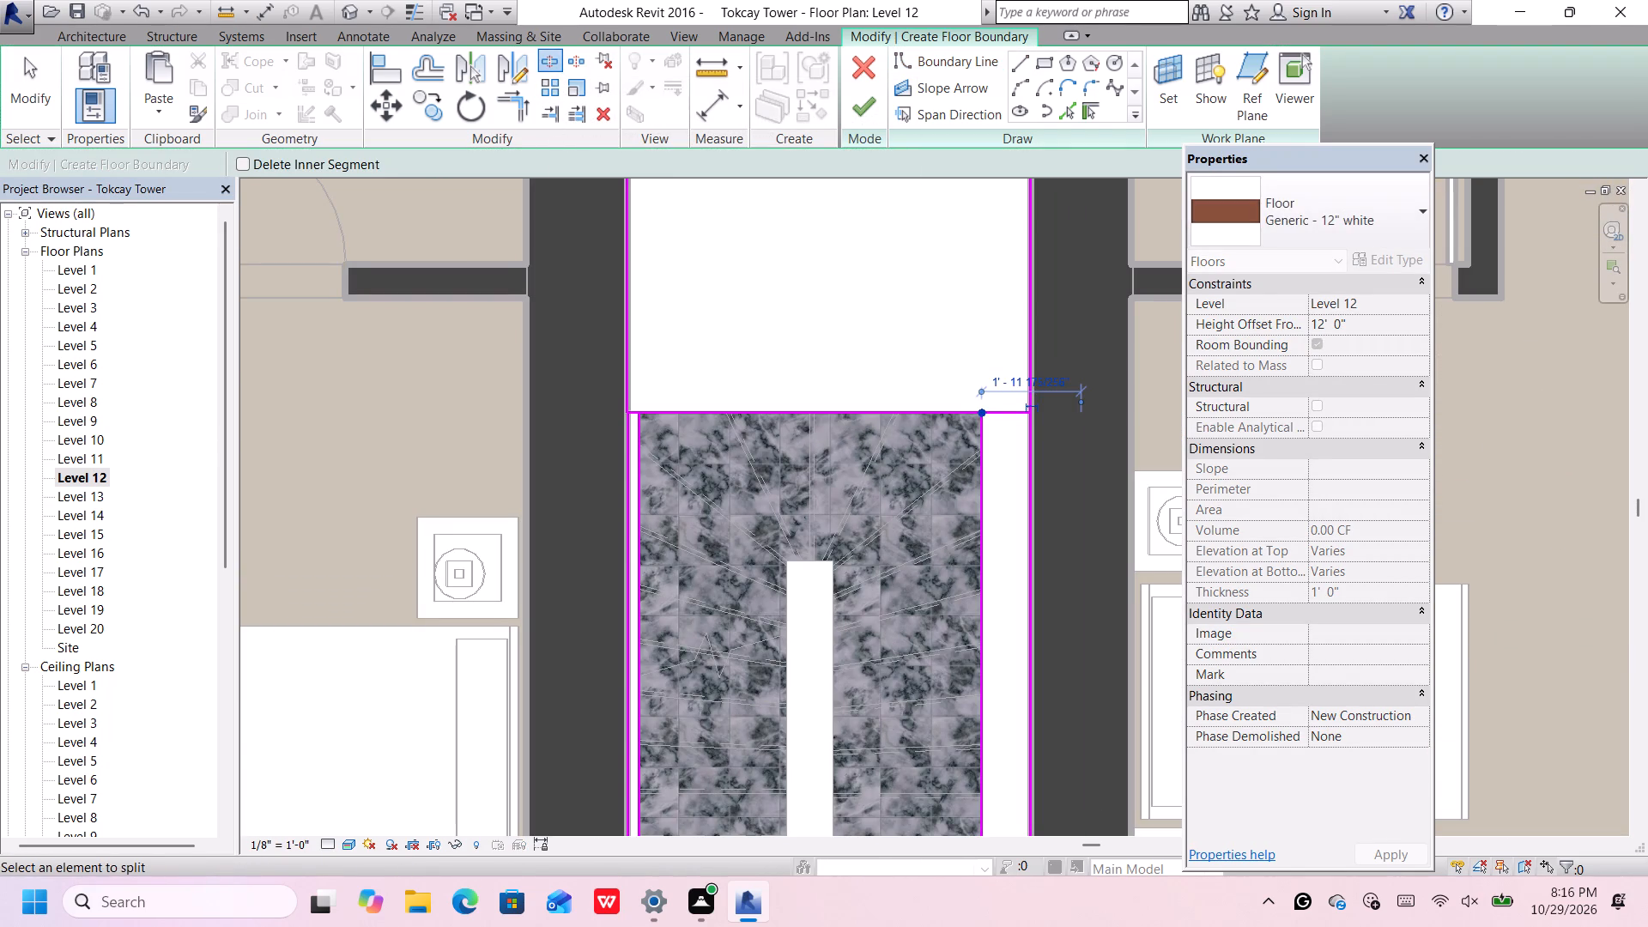
pyautogui.moveTo(818, 369); pyautogui.dragTo(860, 348, button='middle')
pyautogui.press('Escape')
pyautogui.press('Escape')
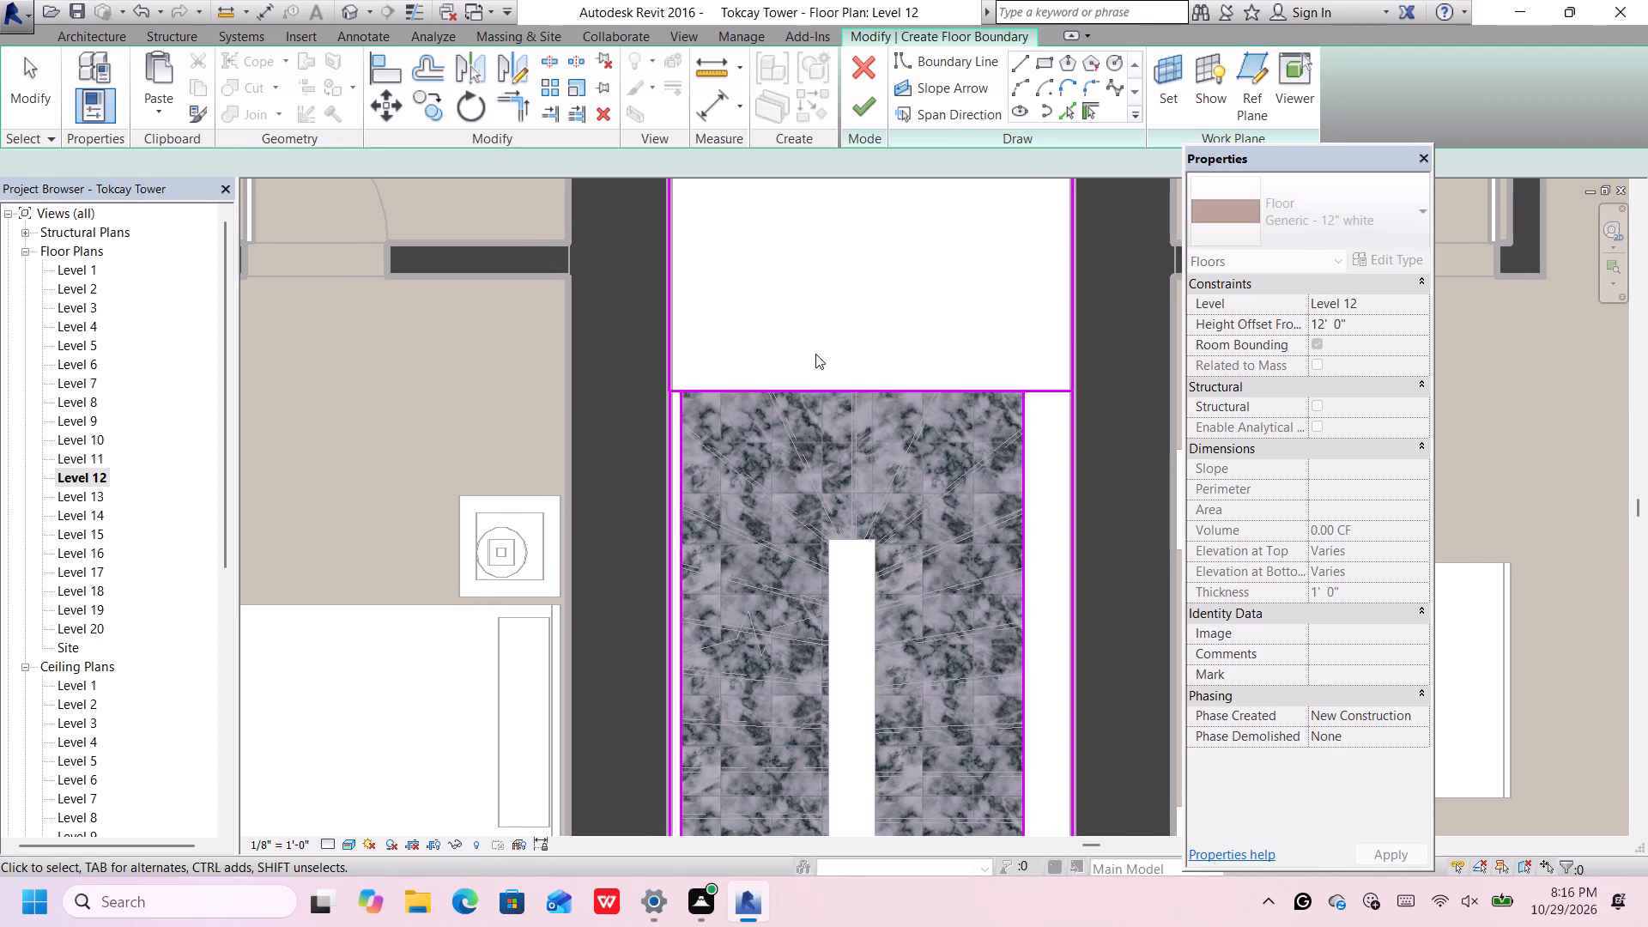
# Delete the two short boundary segments between the stair's upper corners and the shaft walls.
pyautogui.scroll(2, 671, 394)
pyautogui.click(671, 394)
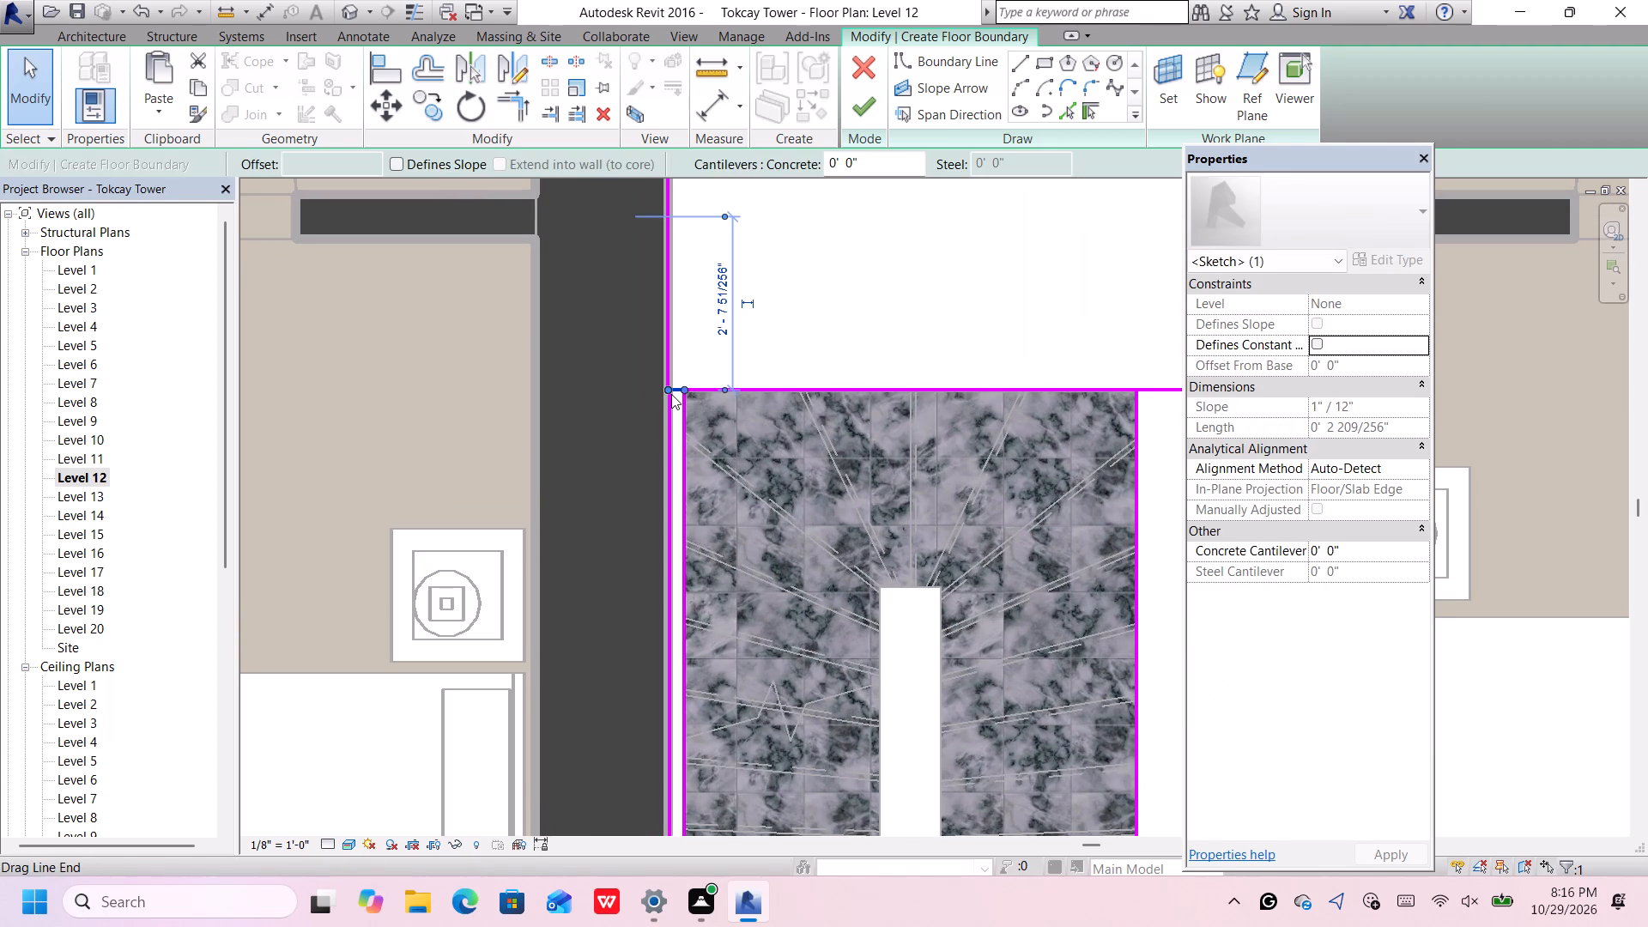
pyautogui.press('Delete')
pyautogui.scroll(-5, 686, 383)
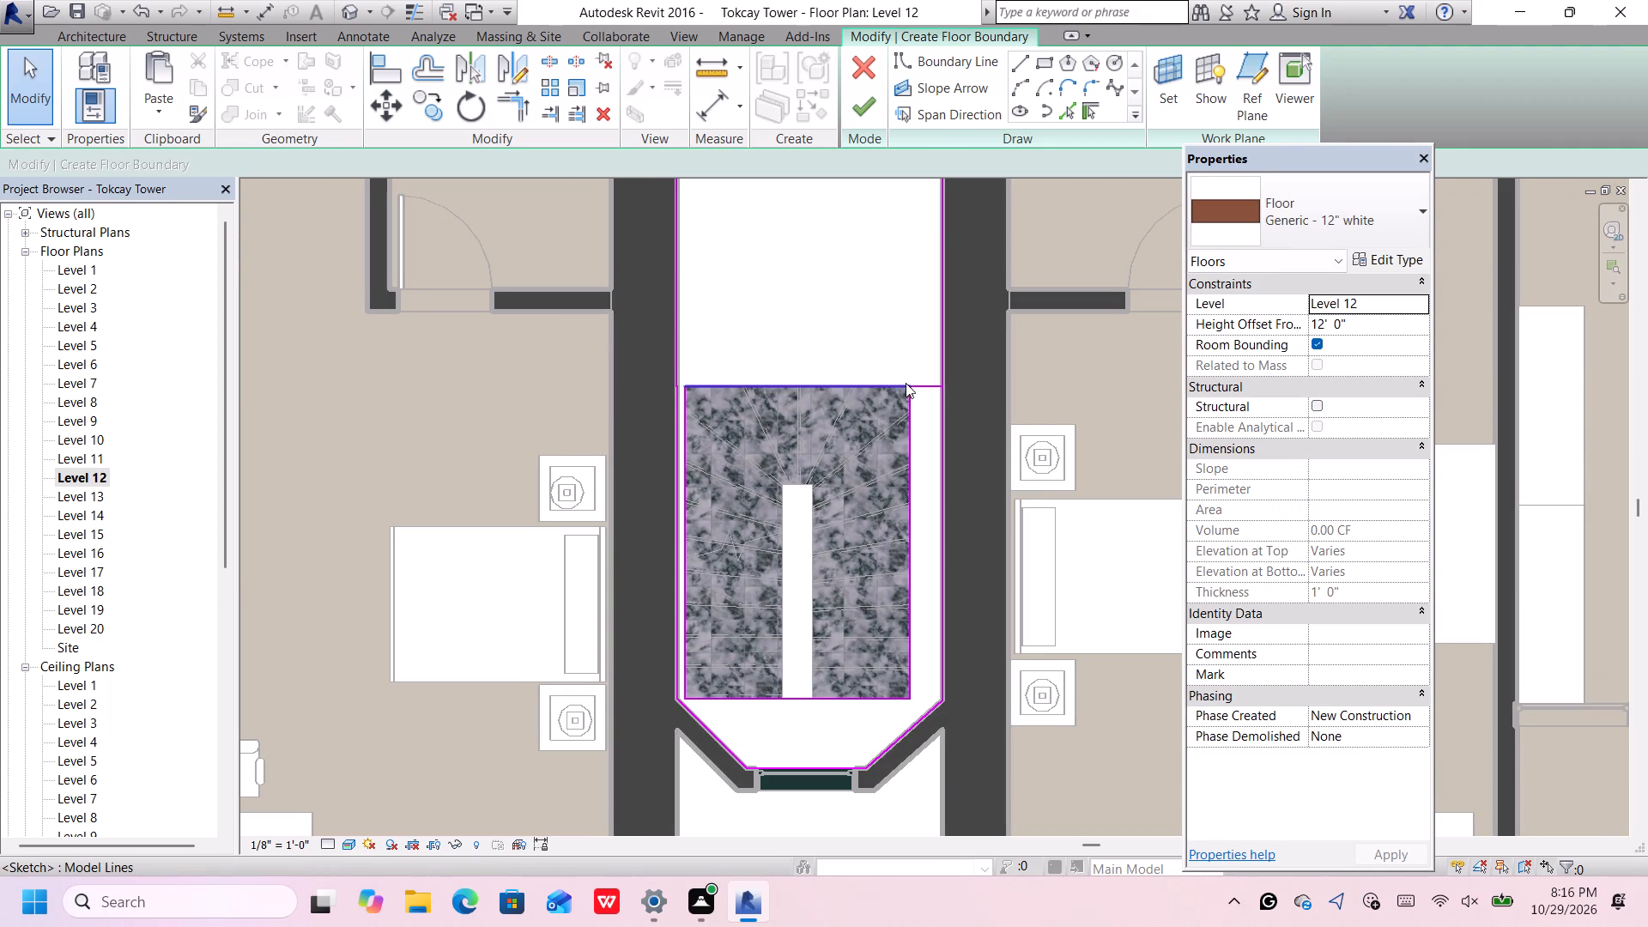
pyautogui.click(924, 391)
pyautogui.press('Delete')
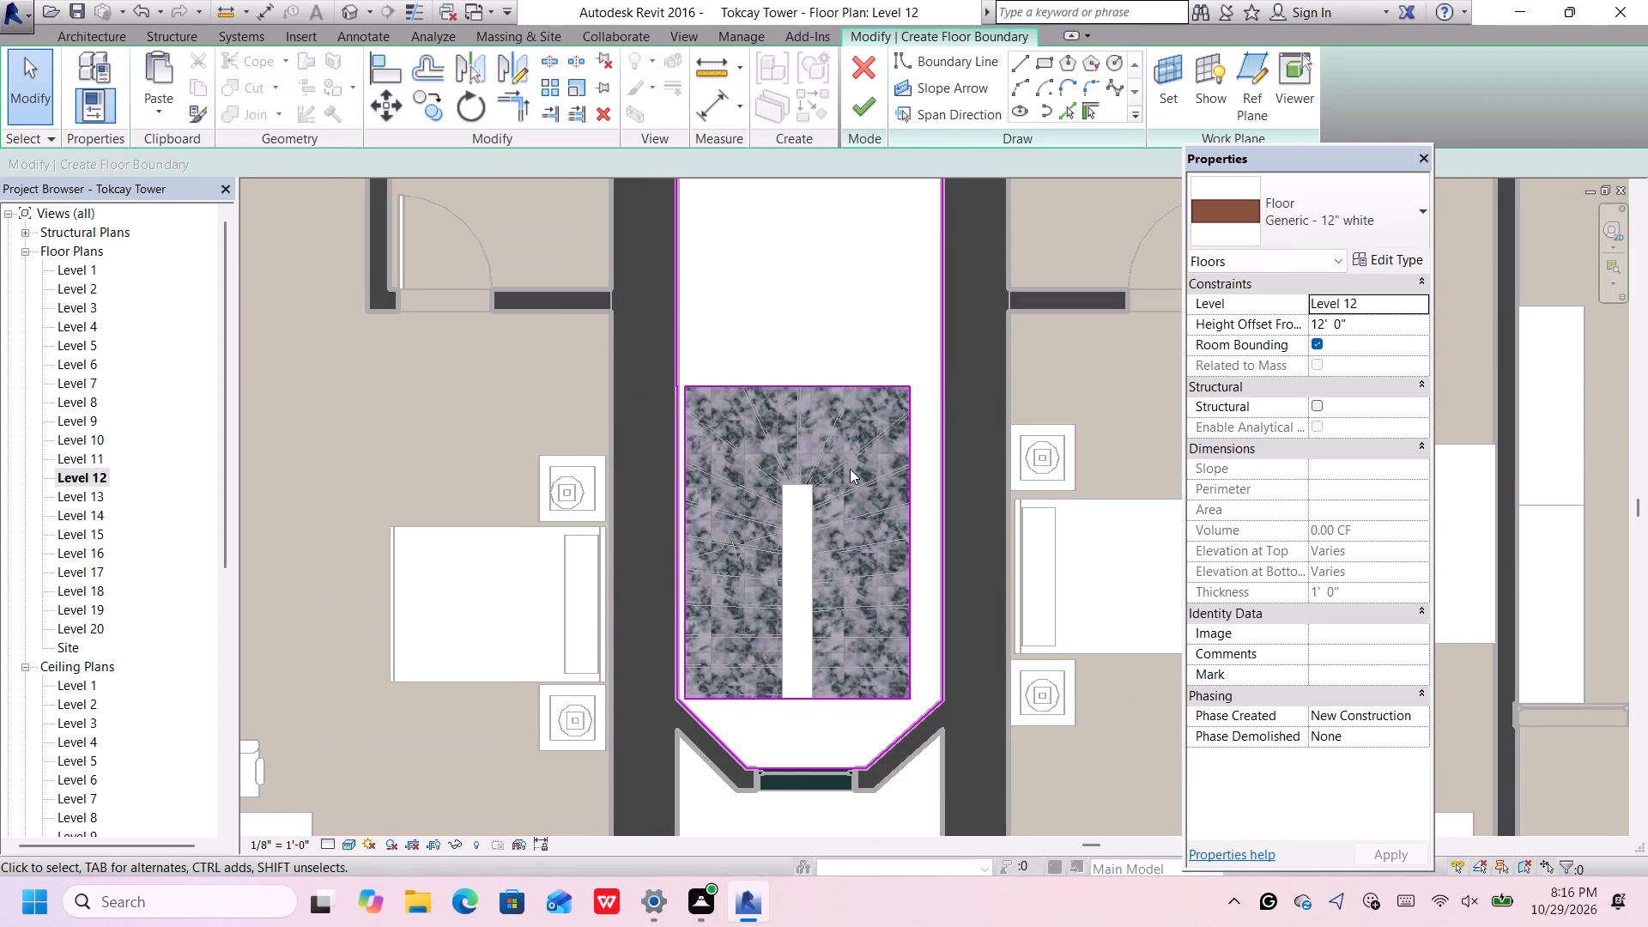
# Set the corridor floor's level constraint to Level 11.
pyautogui.scroll(-4, 849, 470)
pyautogui.scroll(-5, 875, 363)
pyautogui.moveTo(875, 368); pyautogui.dragTo(813, 508, button='middle')
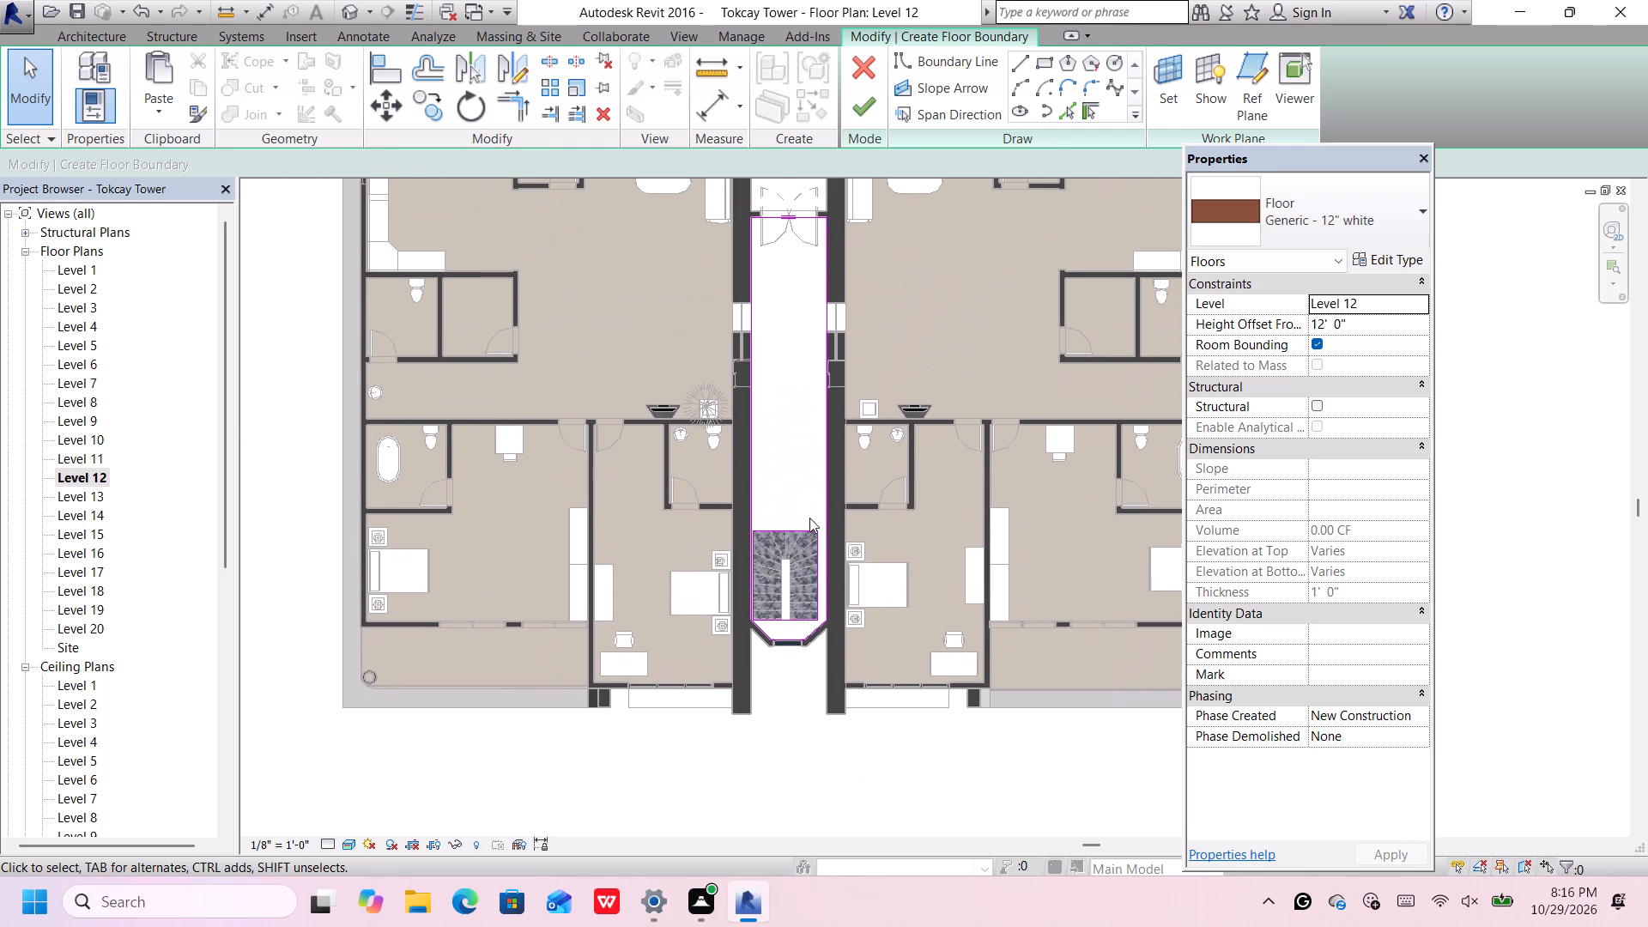
pyautogui.click(1426, 300)
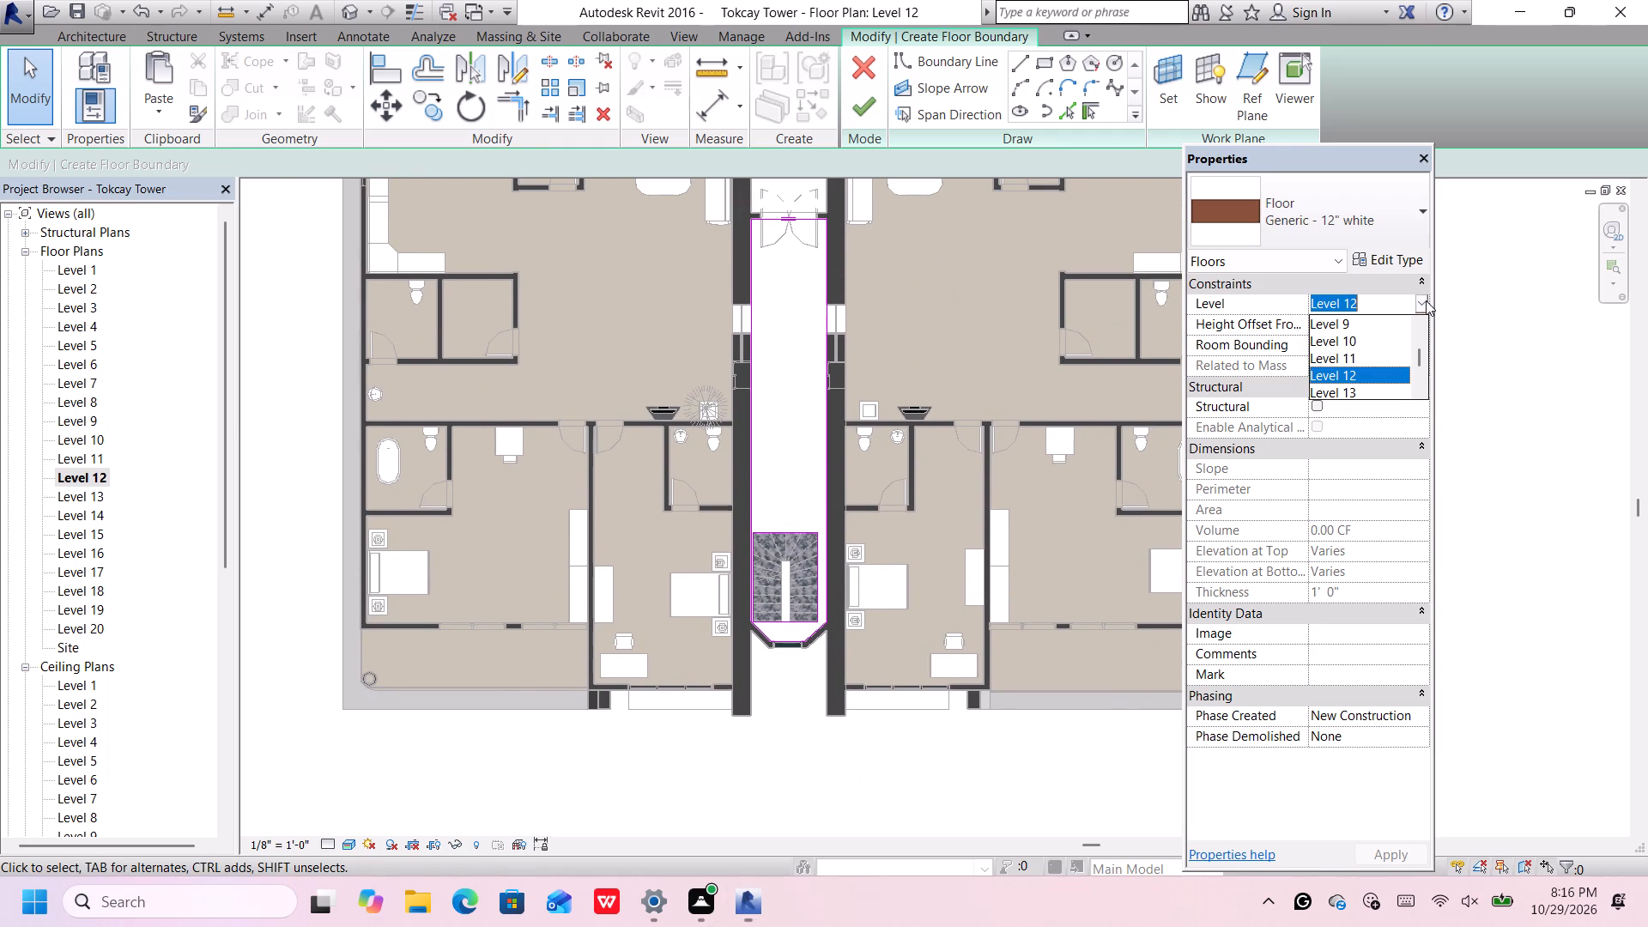
pyautogui.click(1362, 358)
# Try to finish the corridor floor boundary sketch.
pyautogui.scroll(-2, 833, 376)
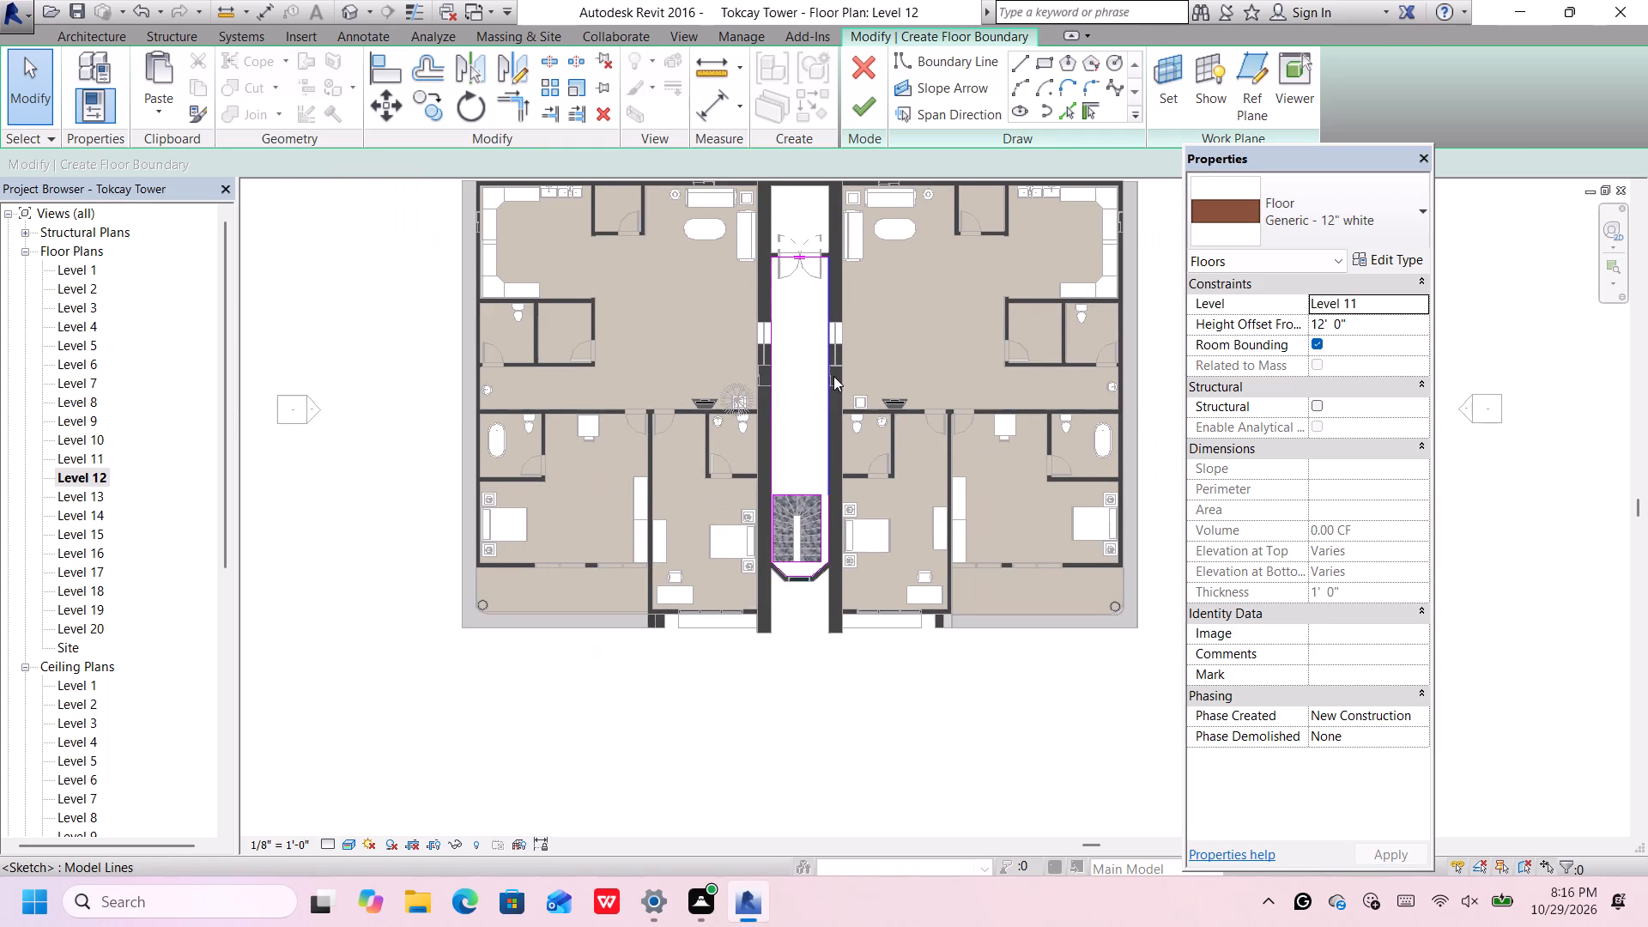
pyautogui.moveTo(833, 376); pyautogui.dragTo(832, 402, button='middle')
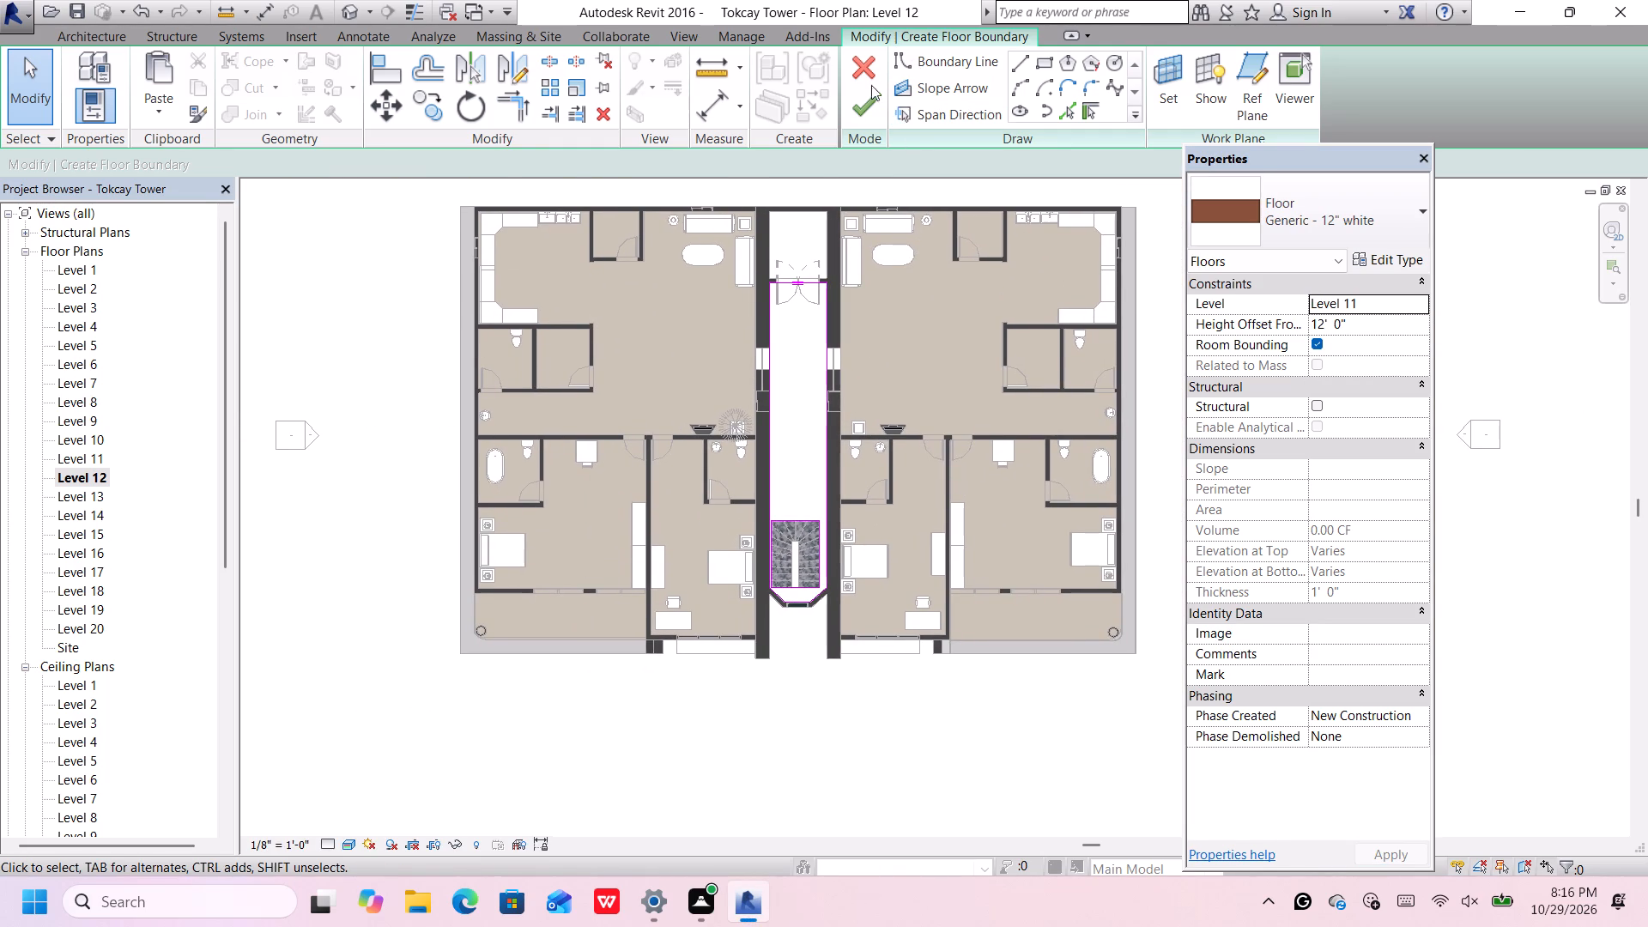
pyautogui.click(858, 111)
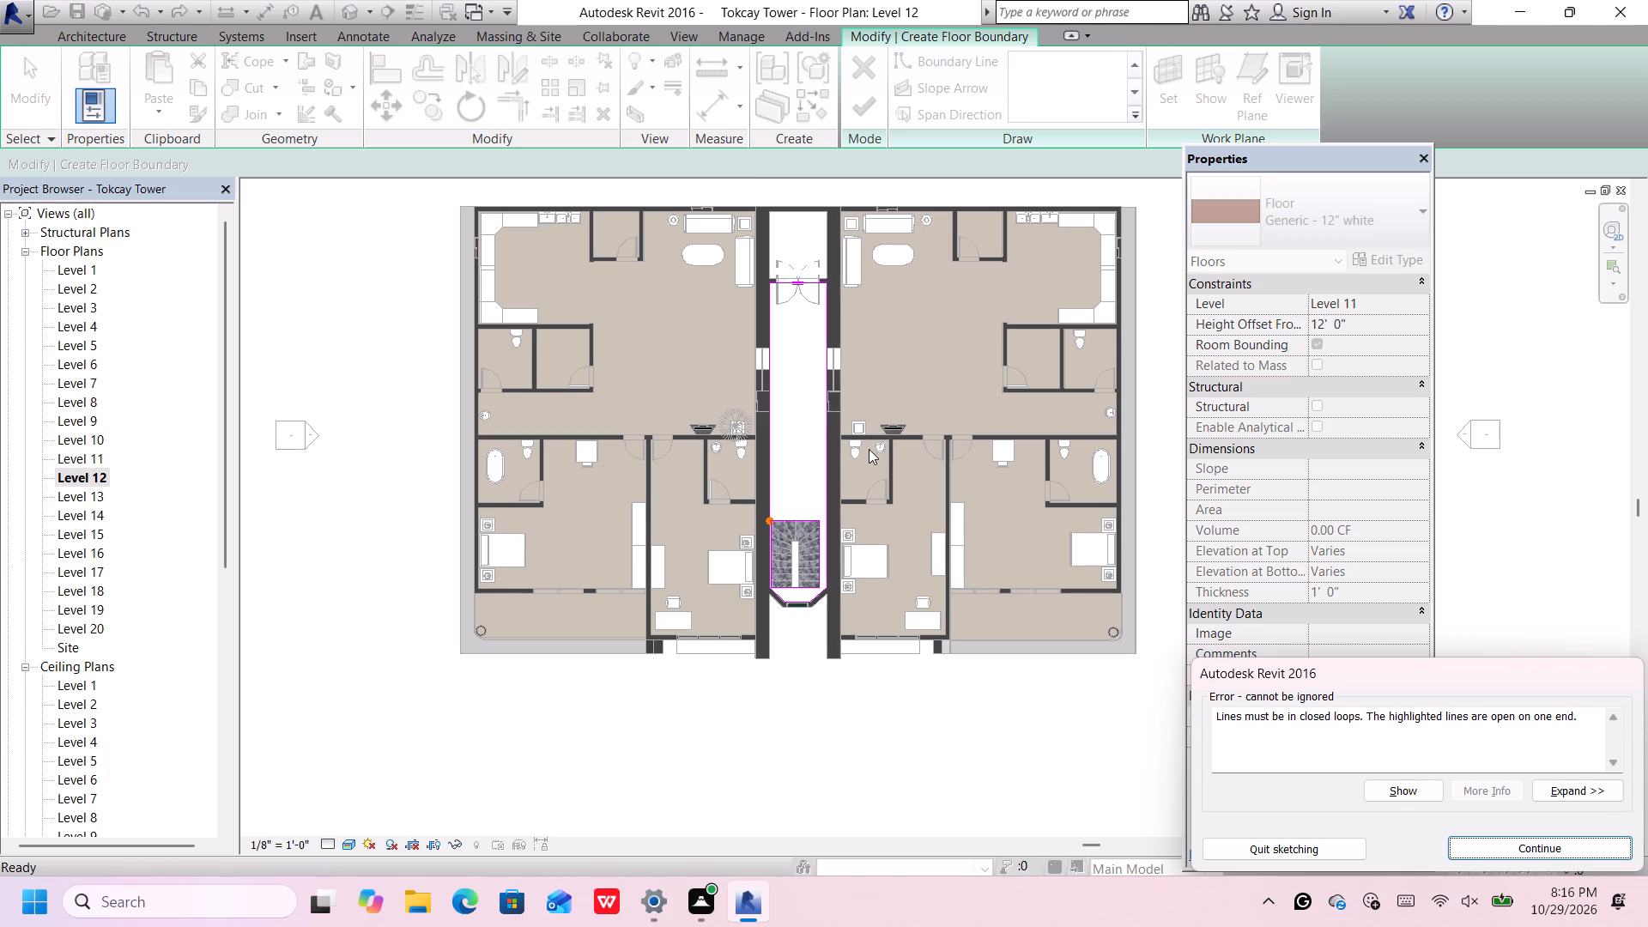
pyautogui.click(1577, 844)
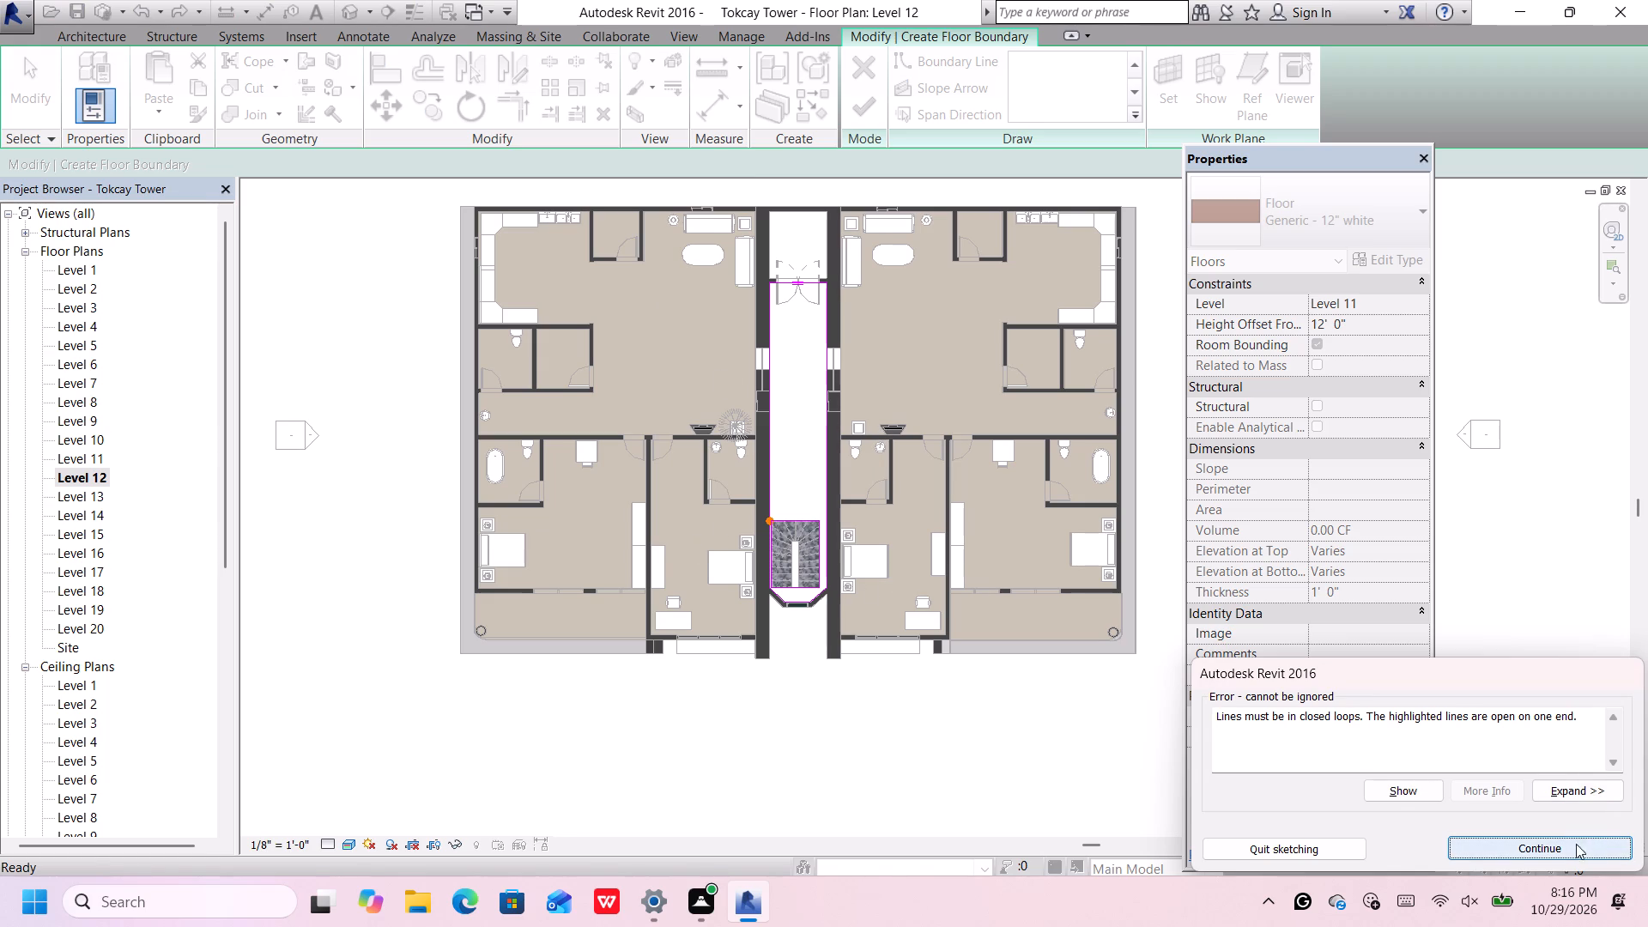
# Nudge the boundary line left of the stair leftward onto the shaft-wall boundary line above it.
pyautogui.scroll(17, 762, 513)
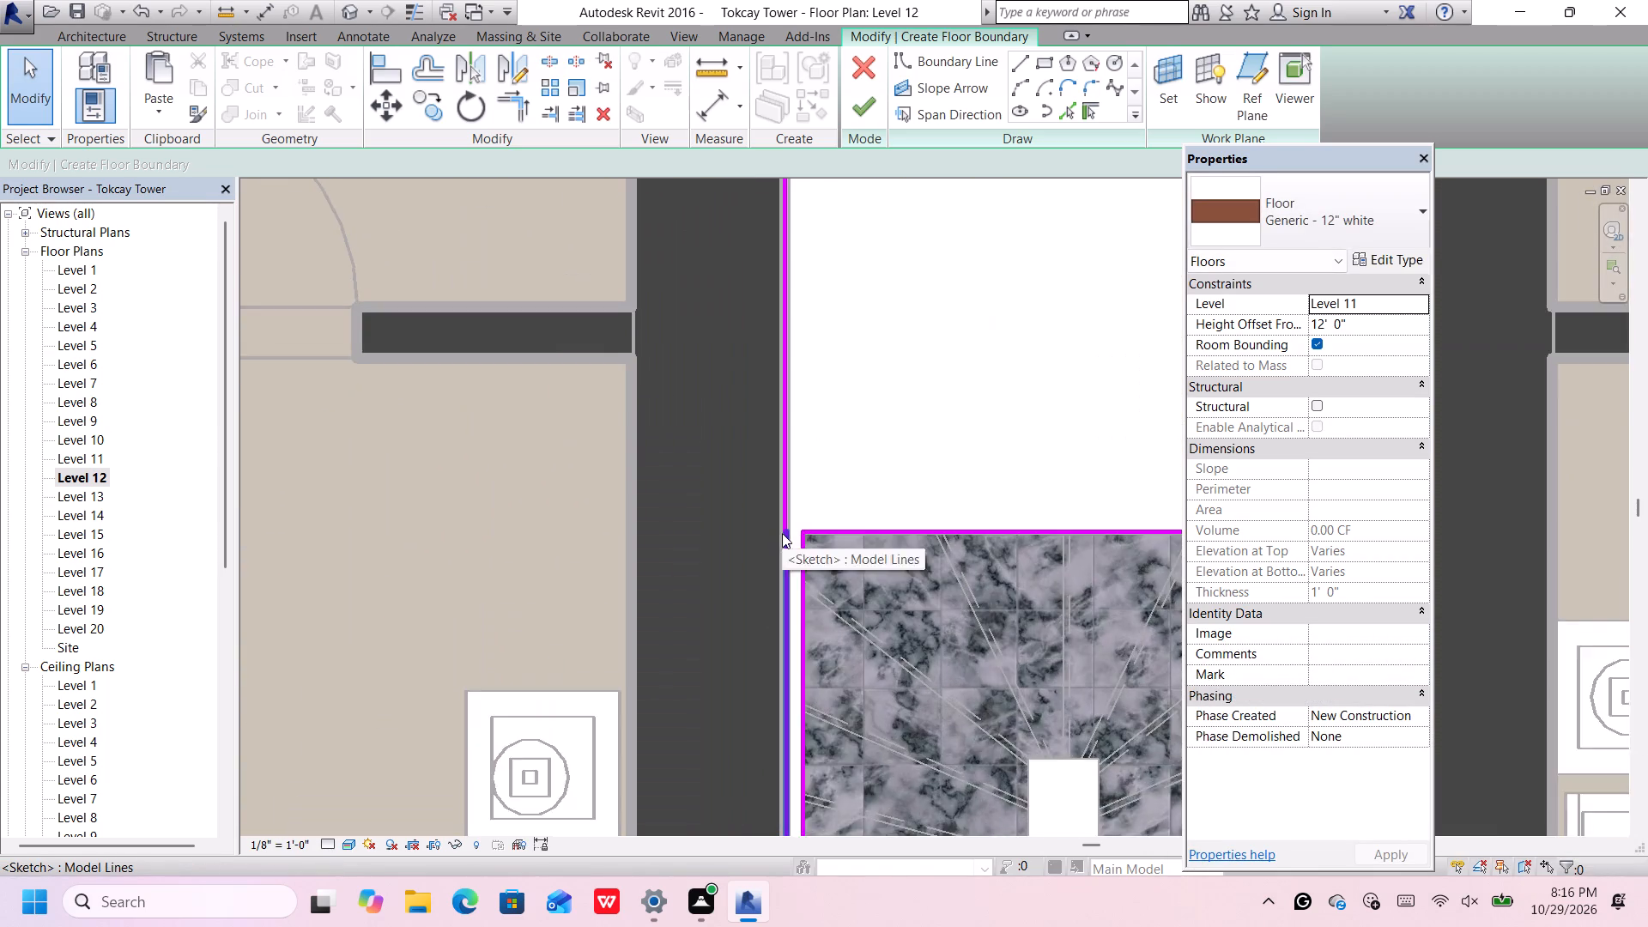
pyautogui.scroll(4, 782, 536)
pyautogui.click(788, 541)
pyautogui.scroll(13, 788, 541)
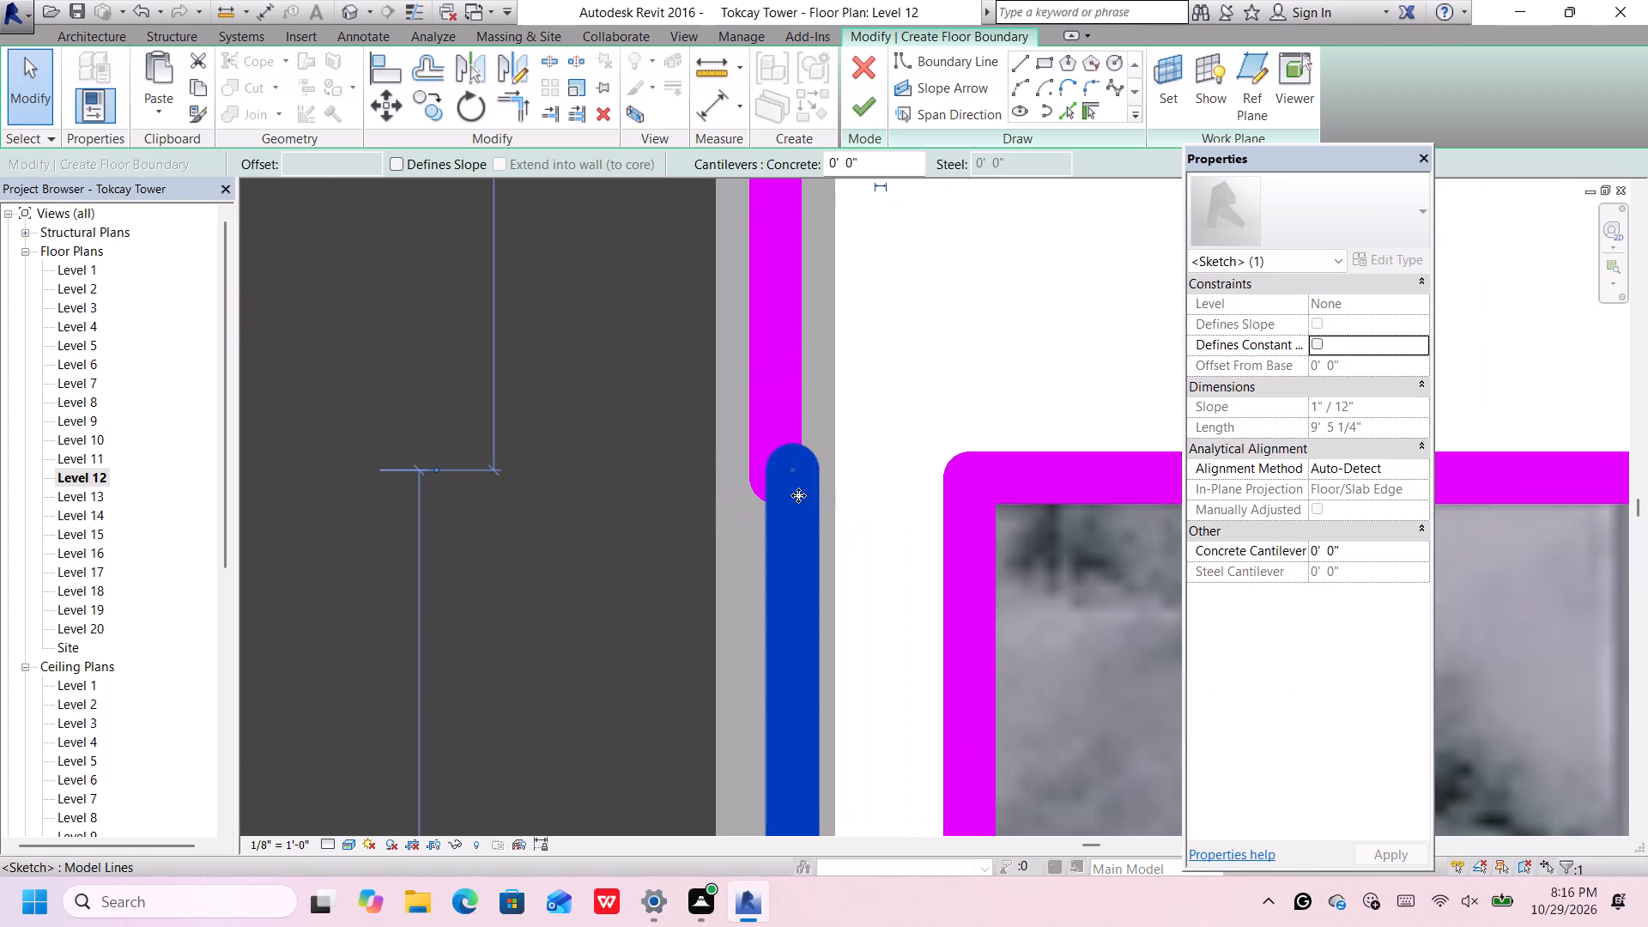
pyautogui.press('Left')
pyautogui.press('Left')
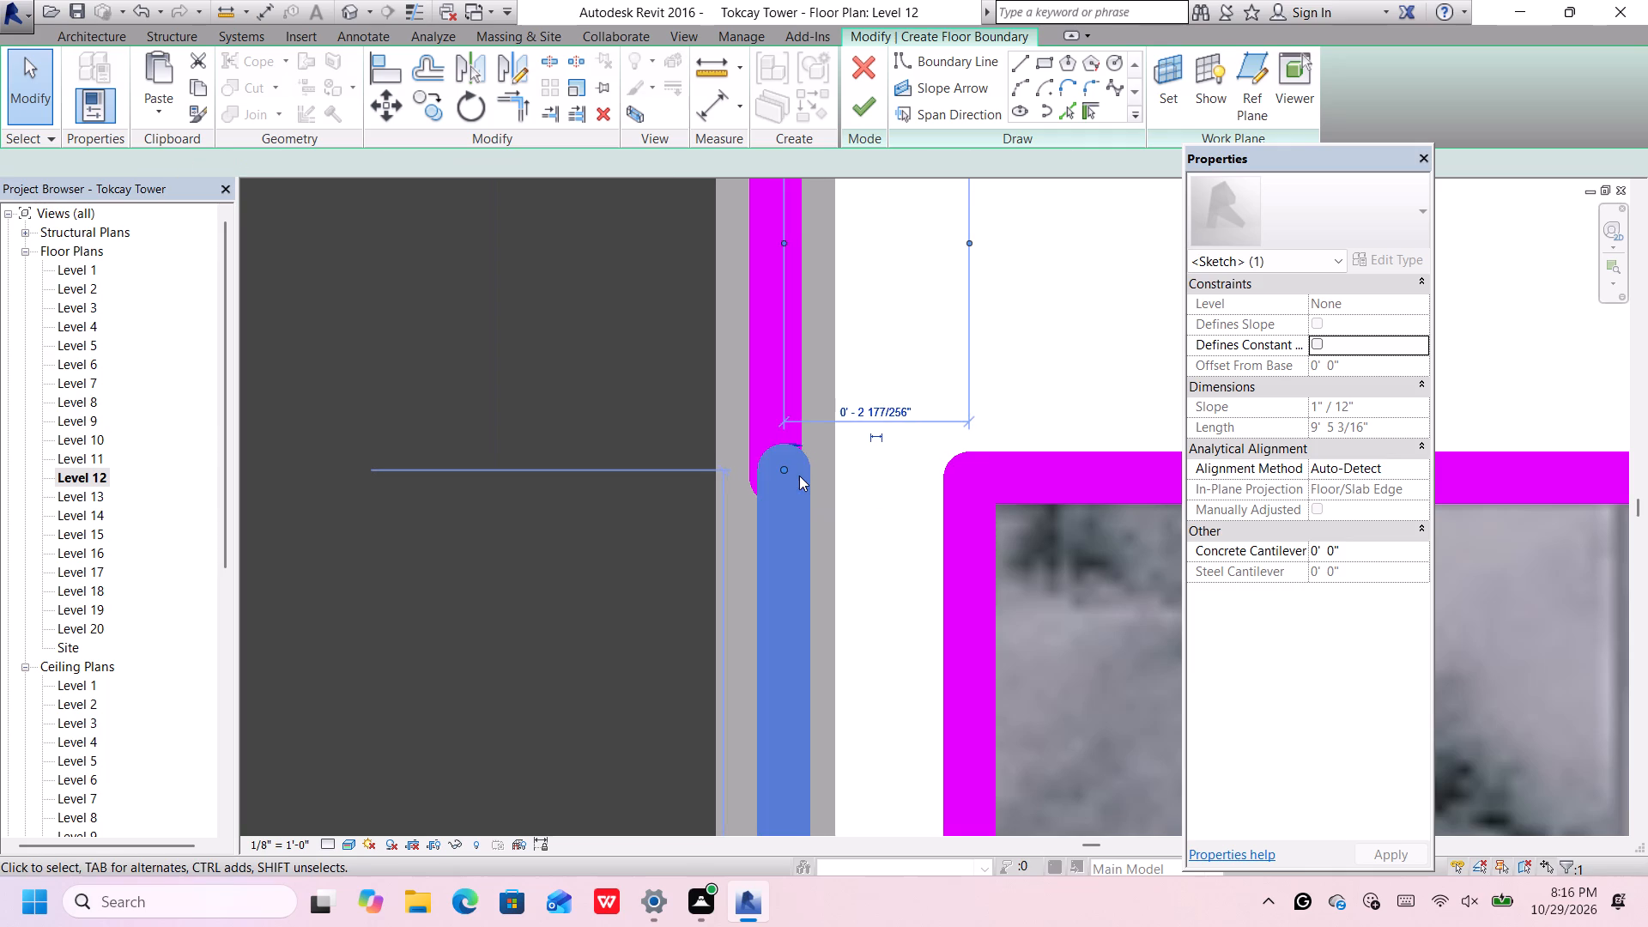
pyautogui.press('Left')
pyautogui.press('Left')
pyautogui.click(850, 410)
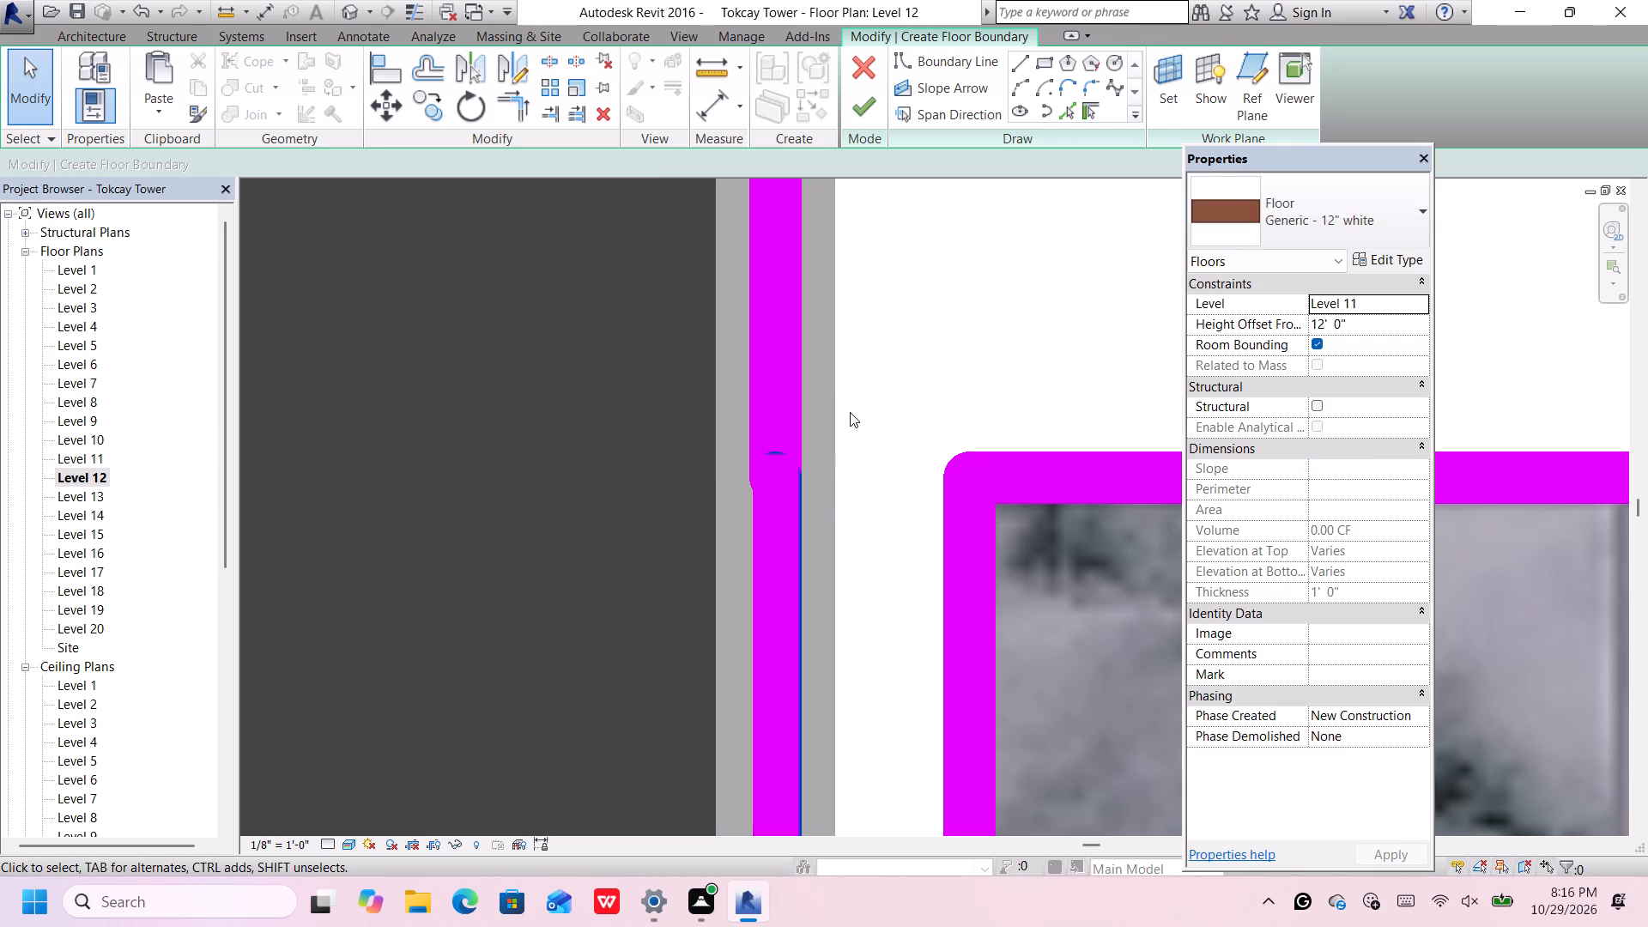
# Finish the corridor floor sketch and deselect the new floor.
pyautogui.click(864, 121)
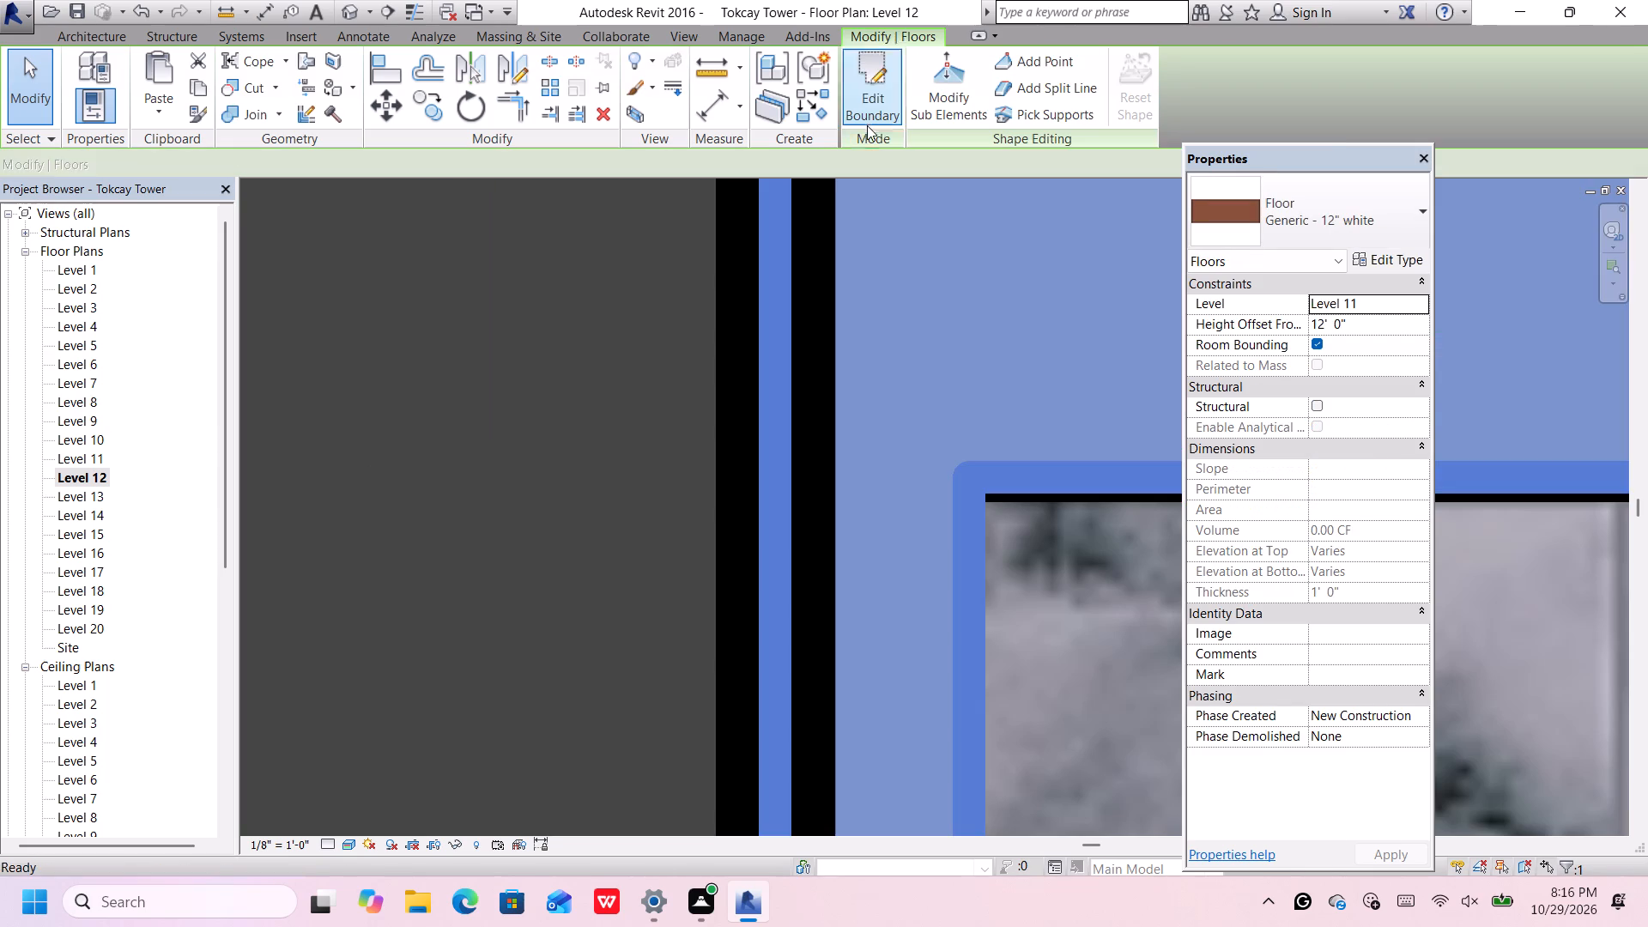
pyautogui.scroll(-20, 815, 355)
pyautogui.scroll(-9, 815, 355)
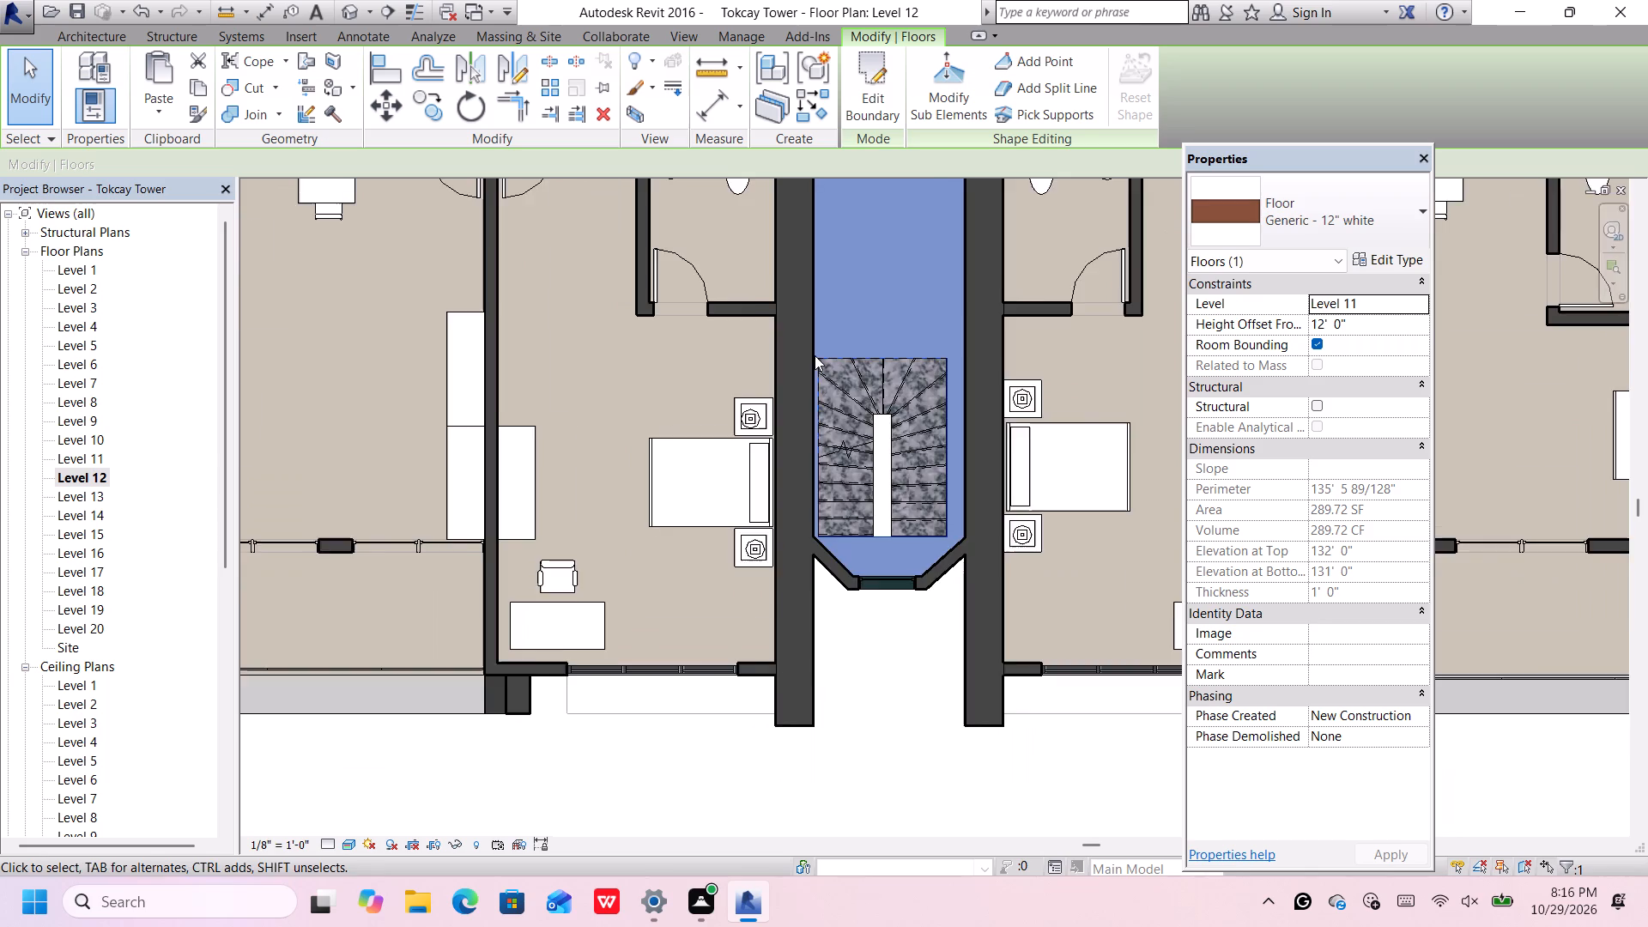
pyautogui.scroll(-5, 815, 355)
pyautogui.click(808, 603)
pyautogui.scroll(-6, 820, 579)
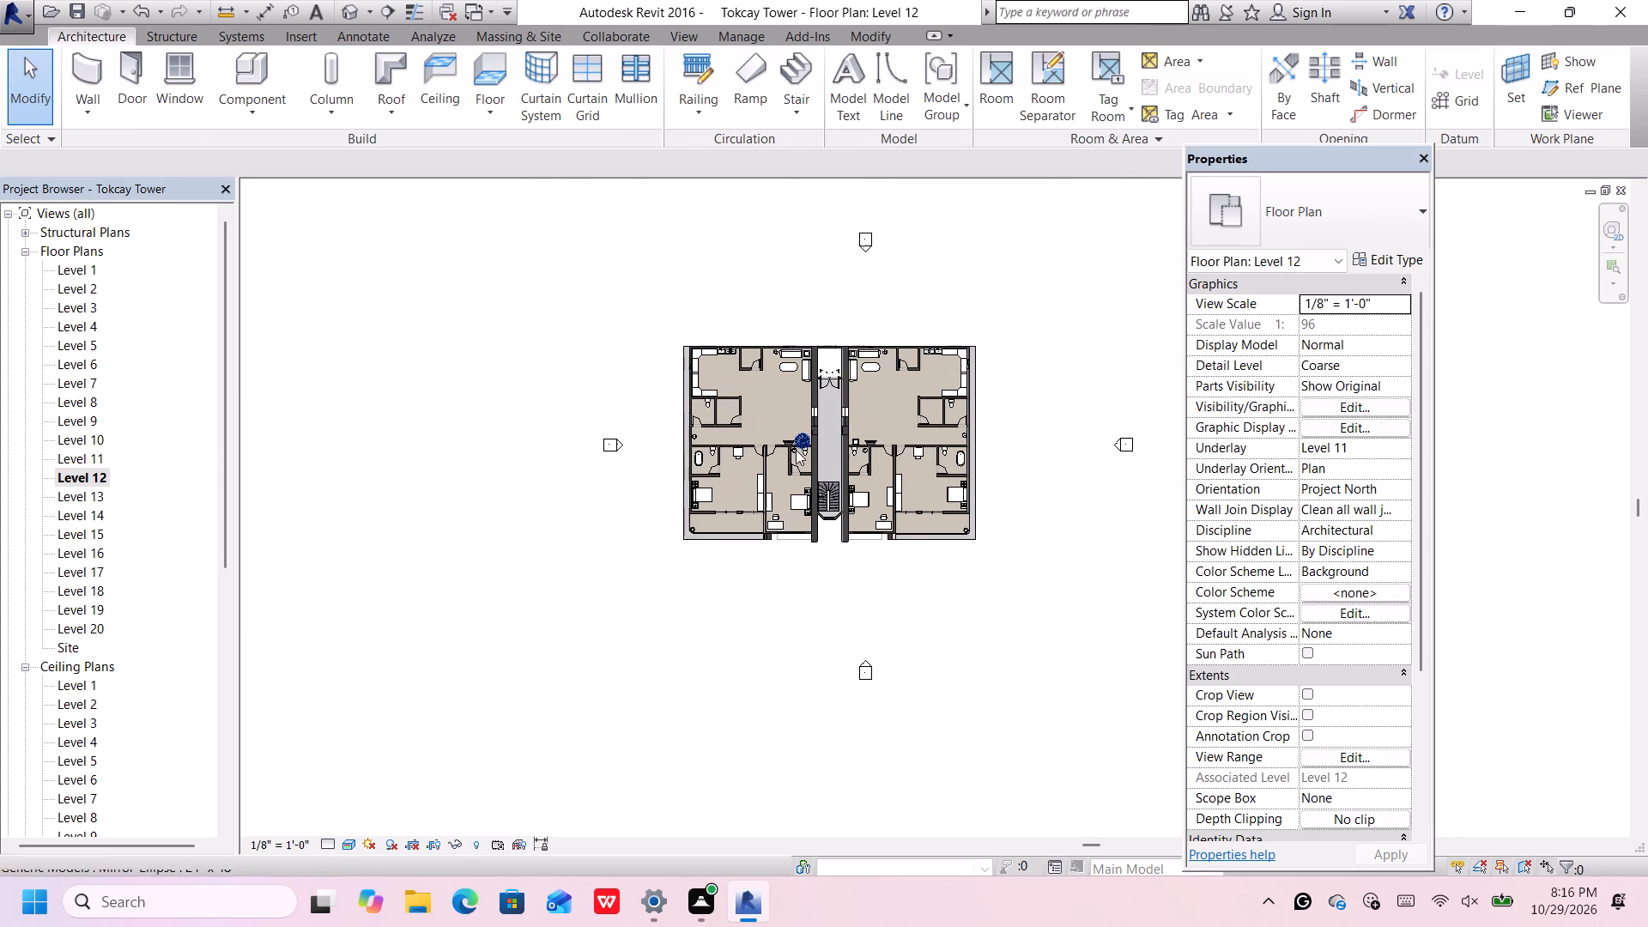
# Open the Level 13 floor plan and set its visual style to Realistic.
pyautogui.doubleClick(95, 491)
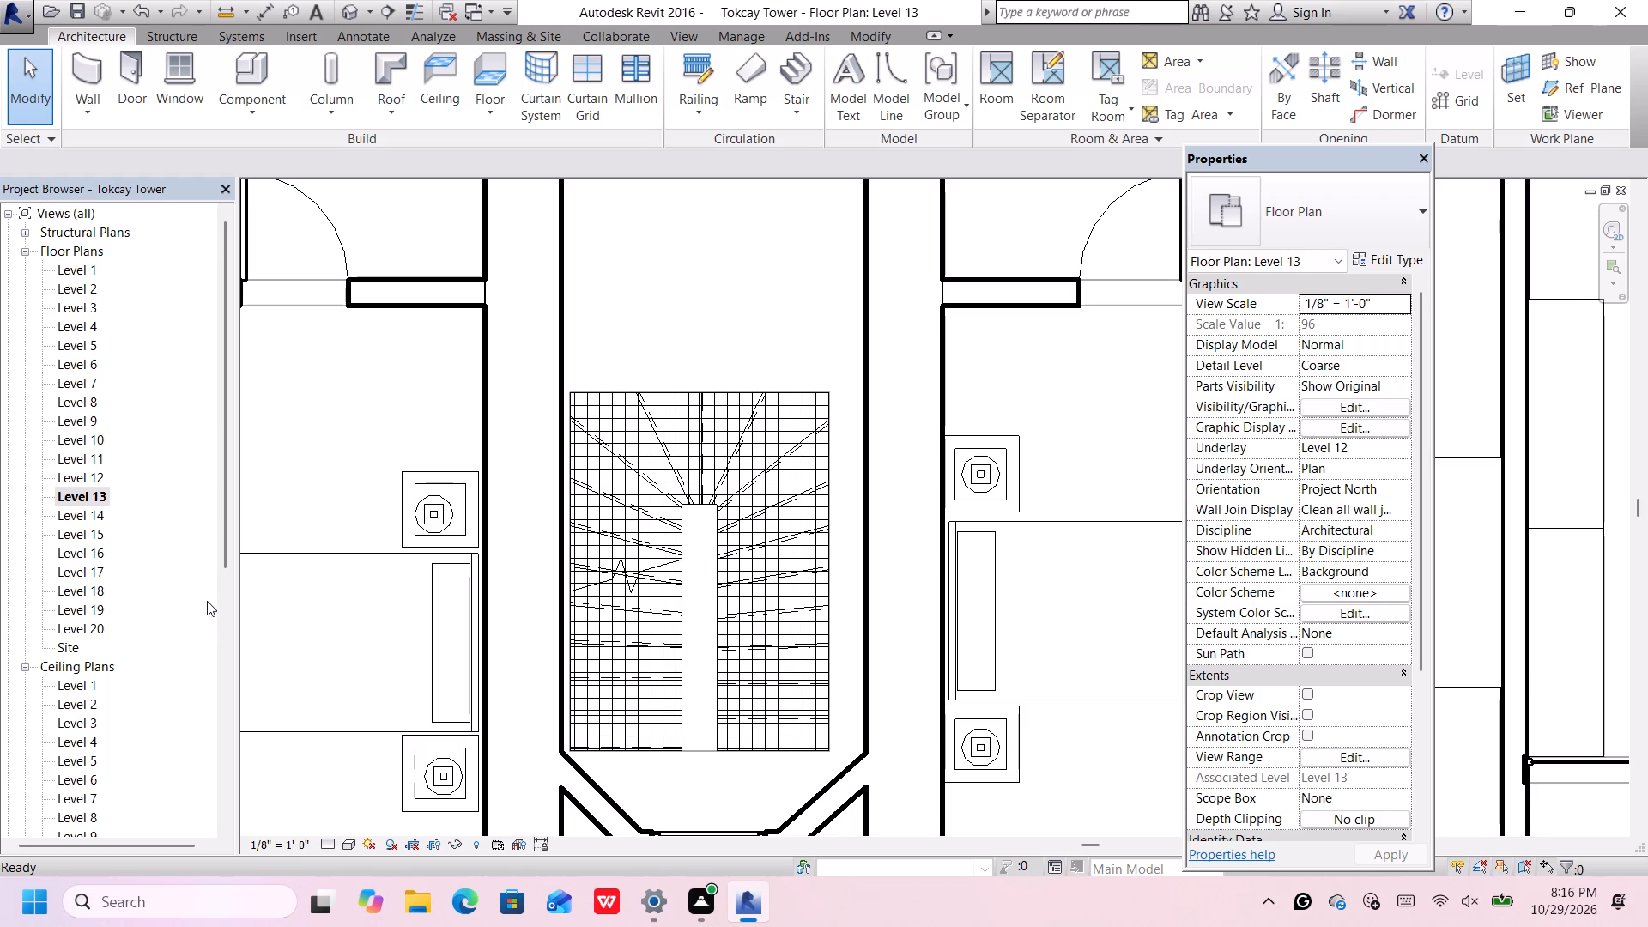
pyautogui.scroll(-4, 207, 599)
pyautogui.scroll(1, 512, 528)
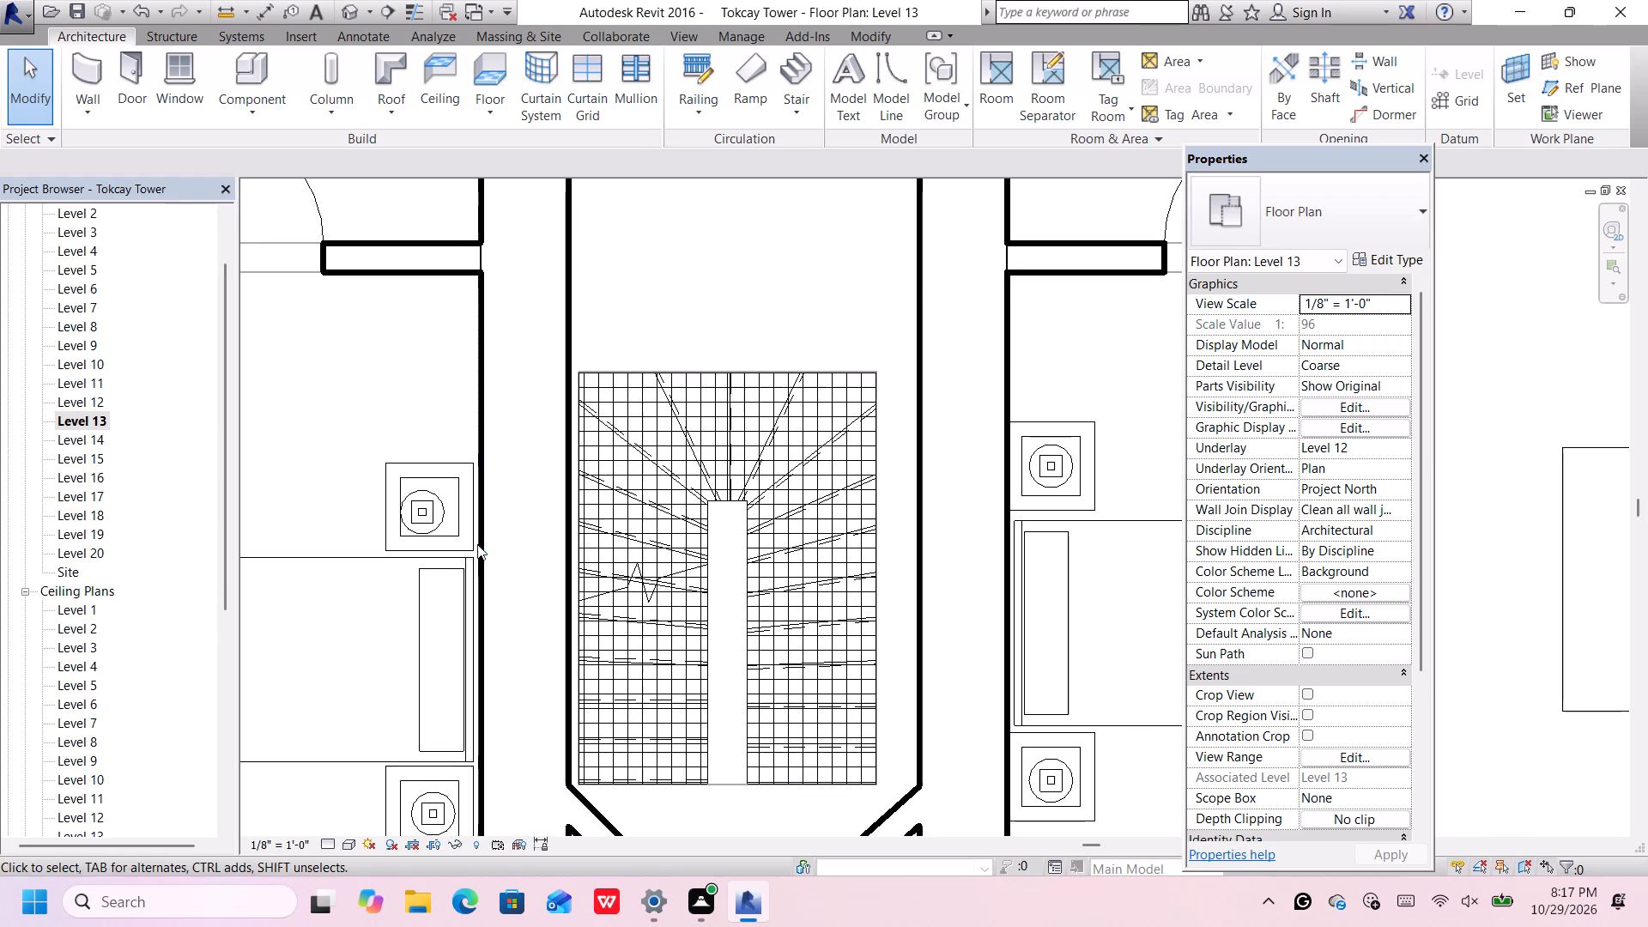
pyautogui.scroll(-10, 597, 528)
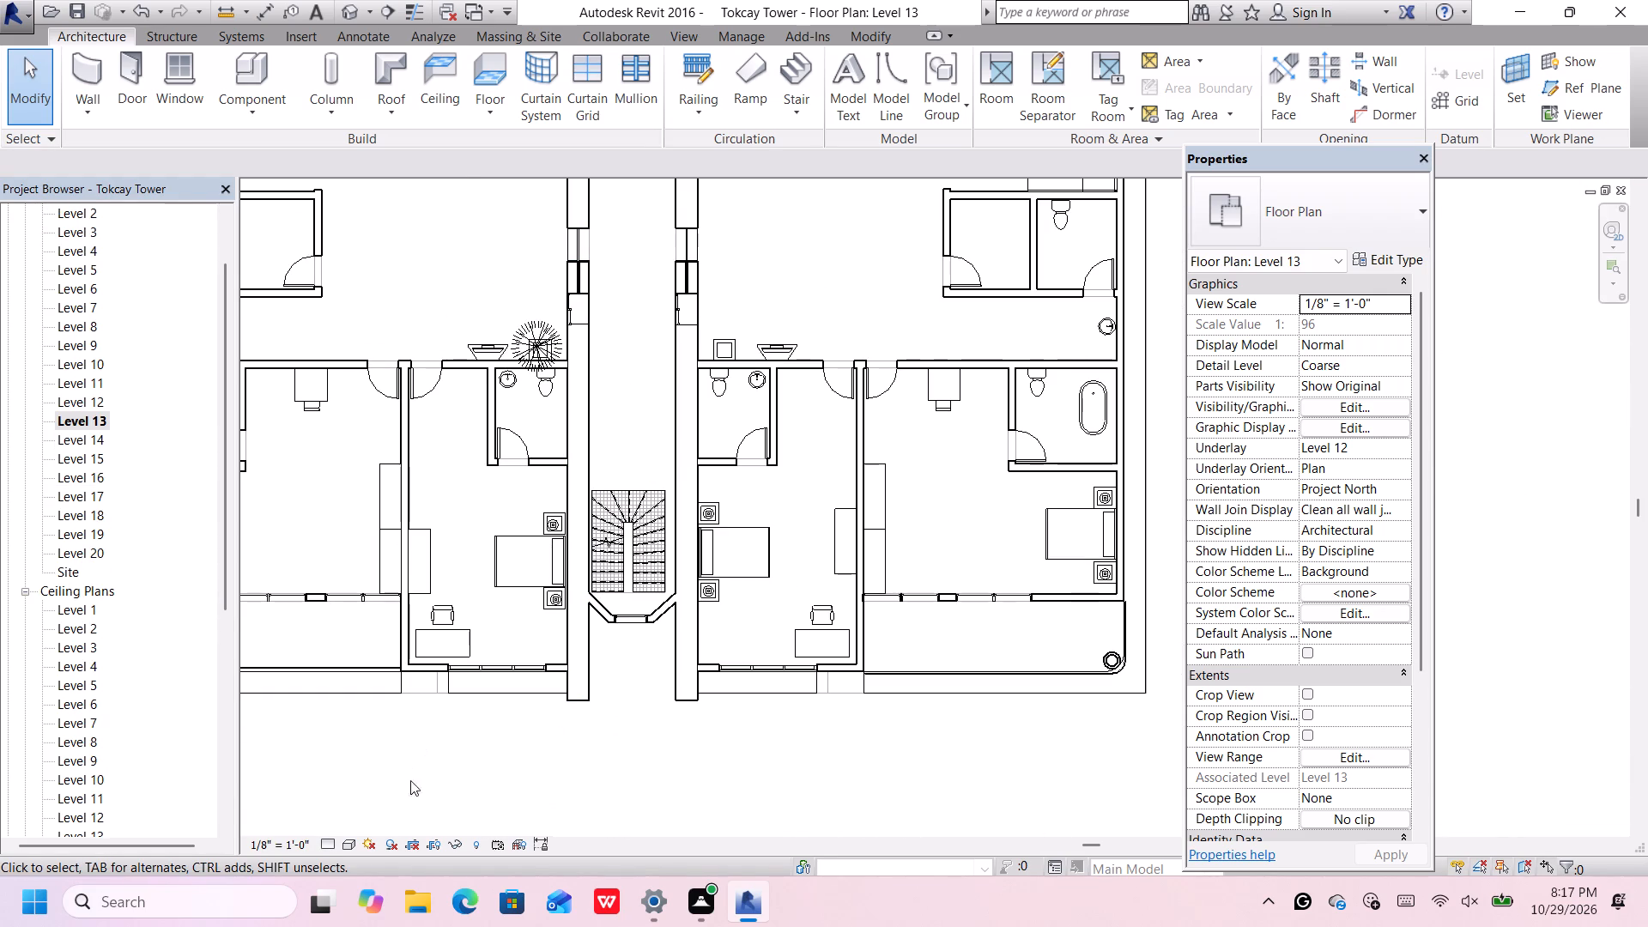
pyautogui.click(342, 849)
pyautogui.click(379, 795)
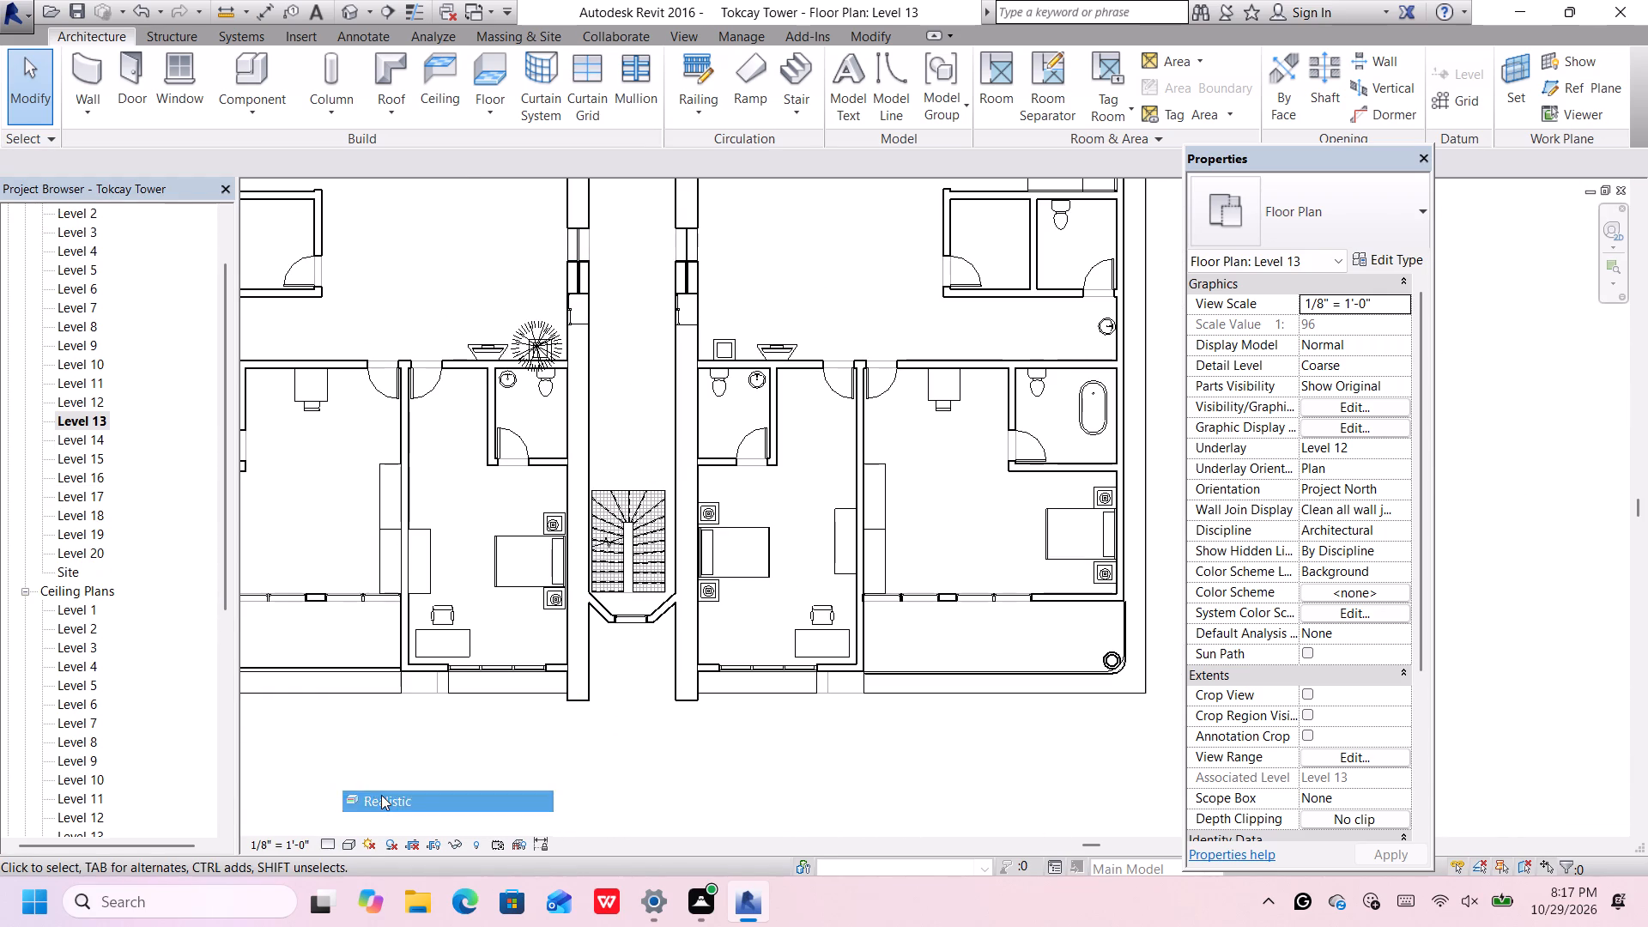
# Start a floor and sketch a rectangular corridor boundary about 33' 3" long from the double-door wall to the stair's top edge.
pyautogui.scroll(-4, 520, 690)
pyautogui.scroll(4, 557, 441)
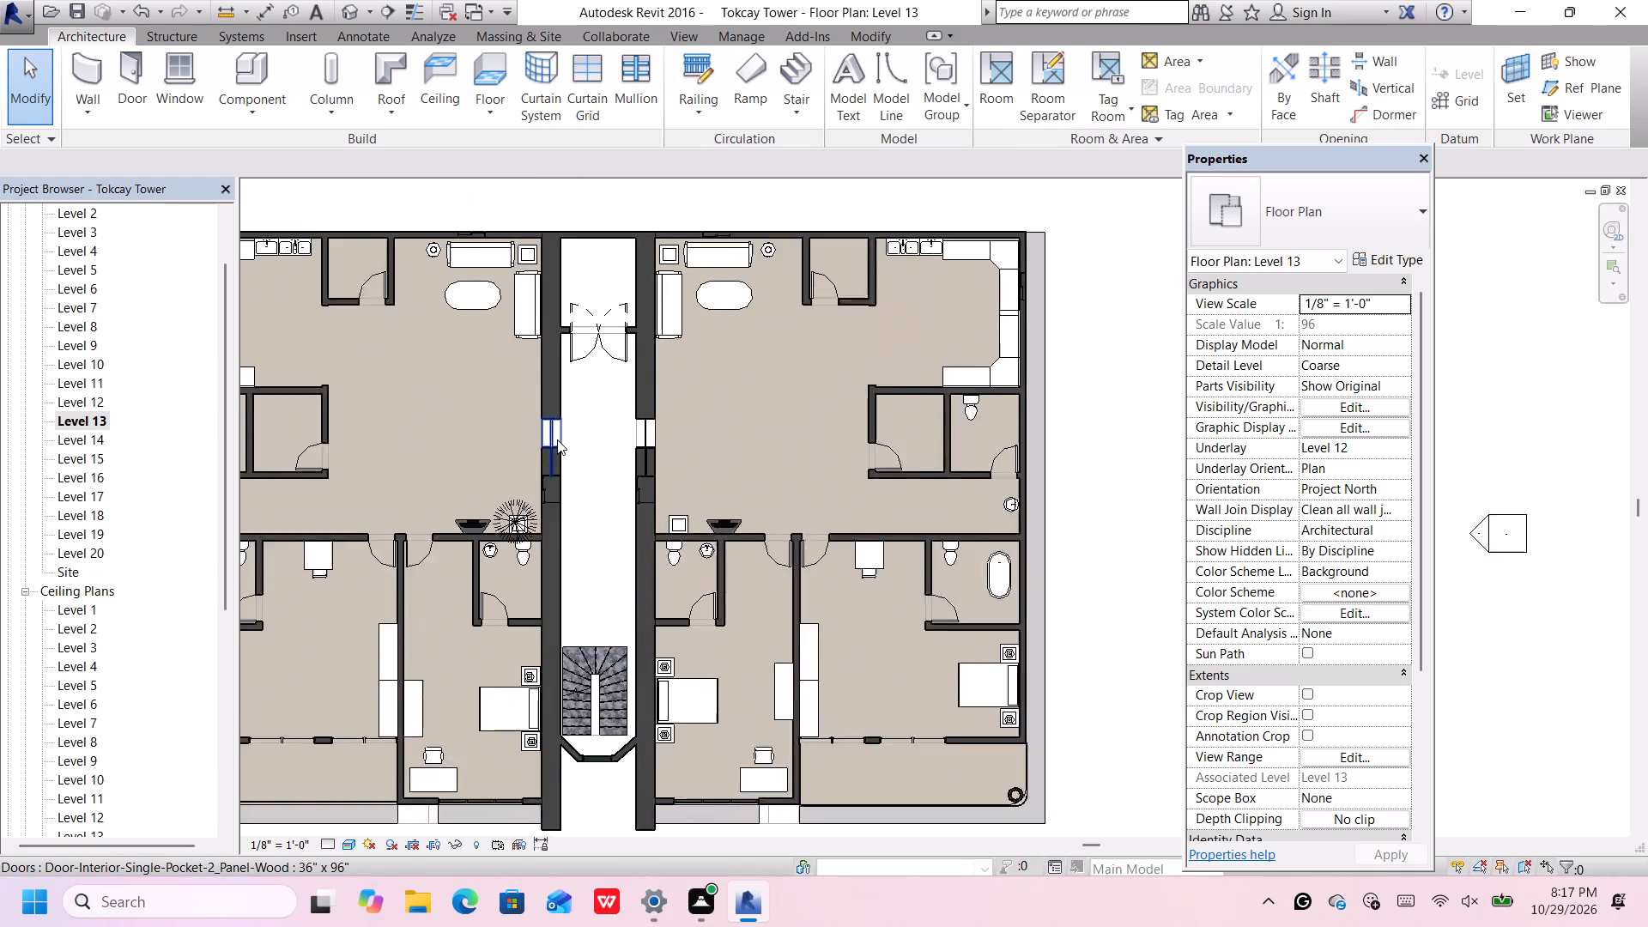
pyautogui.scroll(-3, 559, 501)
pyautogui.moveTo(561, 478); pyautogui.dragTo(615, 555, button='middle')
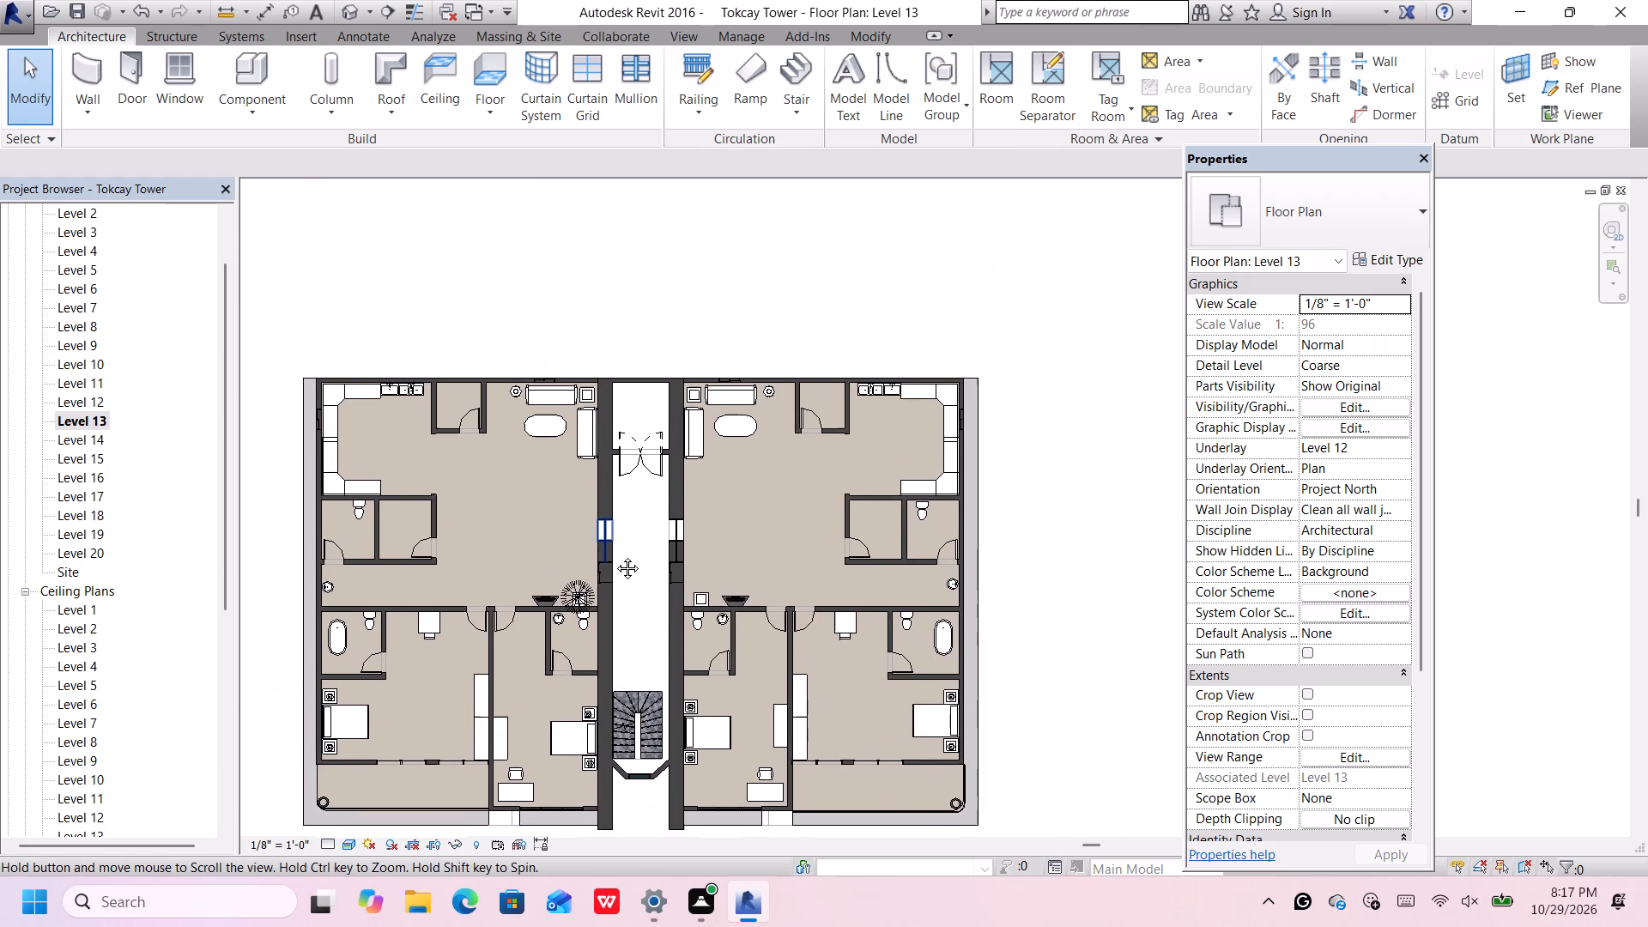
pyautogui.moveTo(615, 555); pyautogui.dragTo(616, 555, button='middle')
pyautogui.scroll(3, 589, 494)
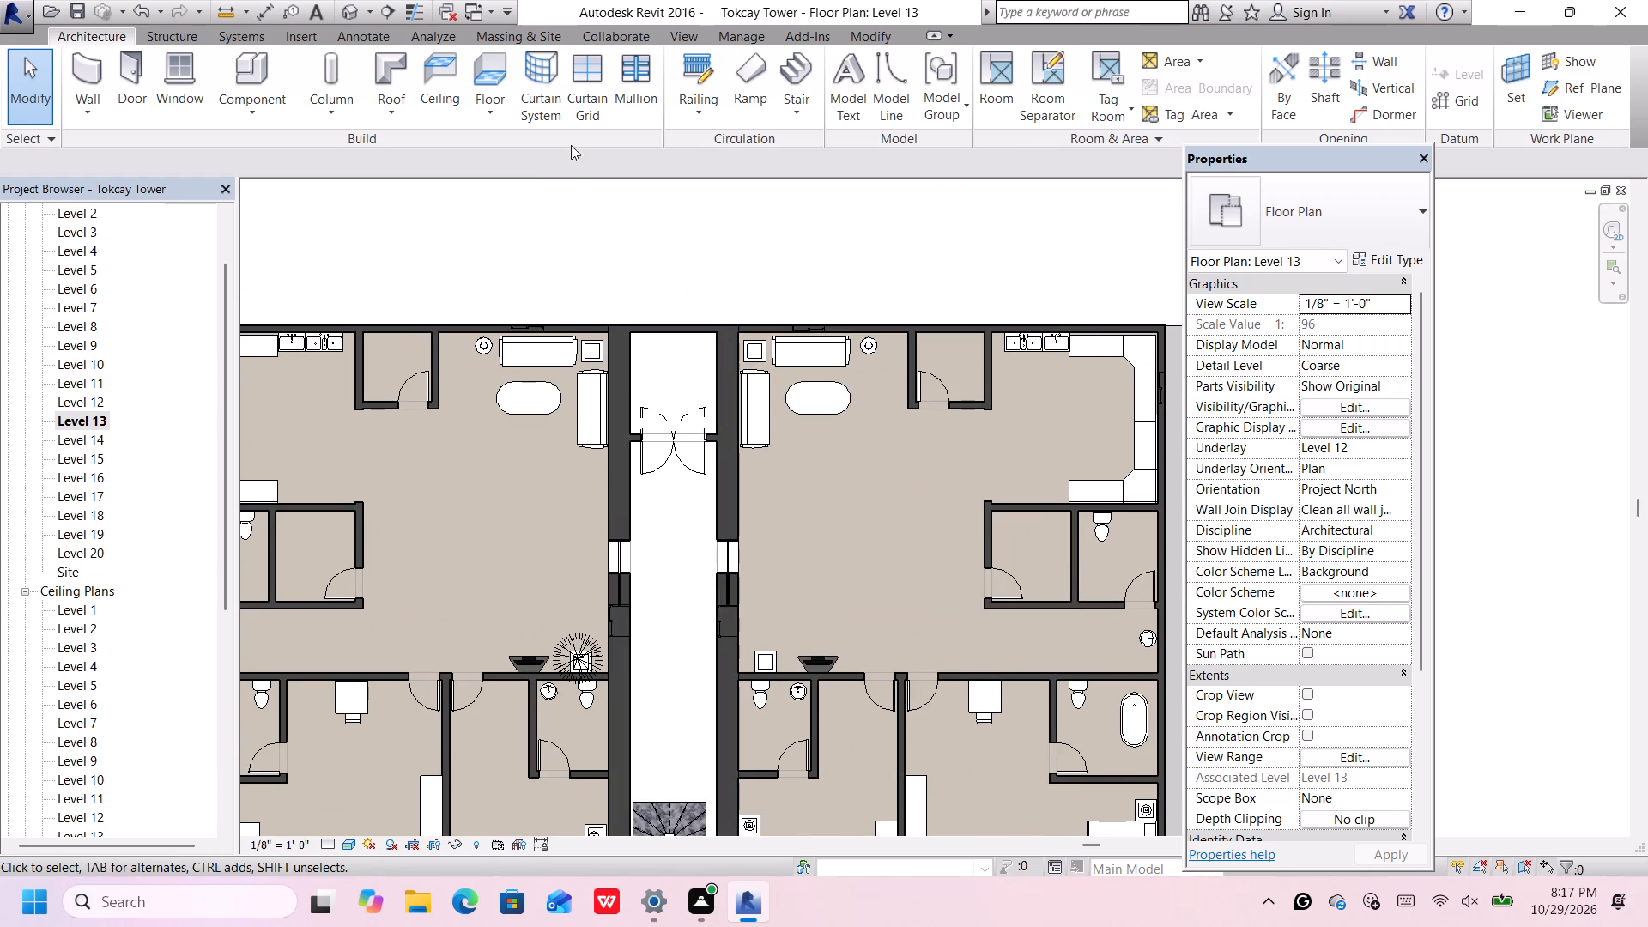
pyautogui.click(490, 75)
pyautogui.scroll(5, 644, 415)
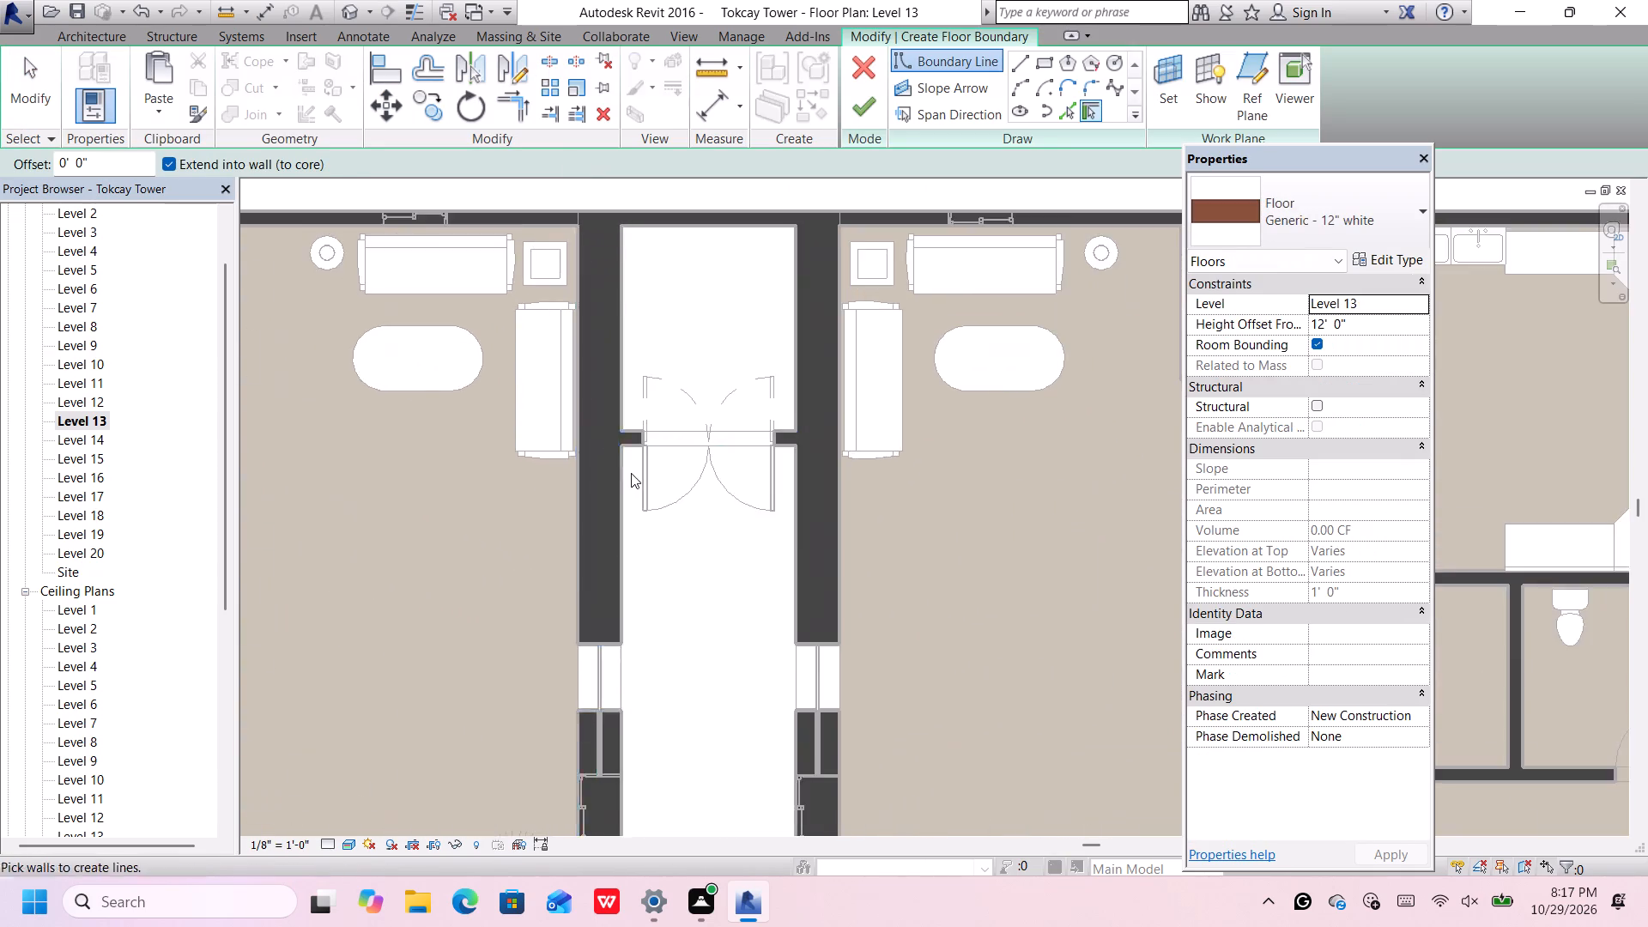
pyautogui.scroll(3, 631, 474)
pyautogui.moveTo(651, 505); pyautogui.dragTo(688, 306, button='middle')
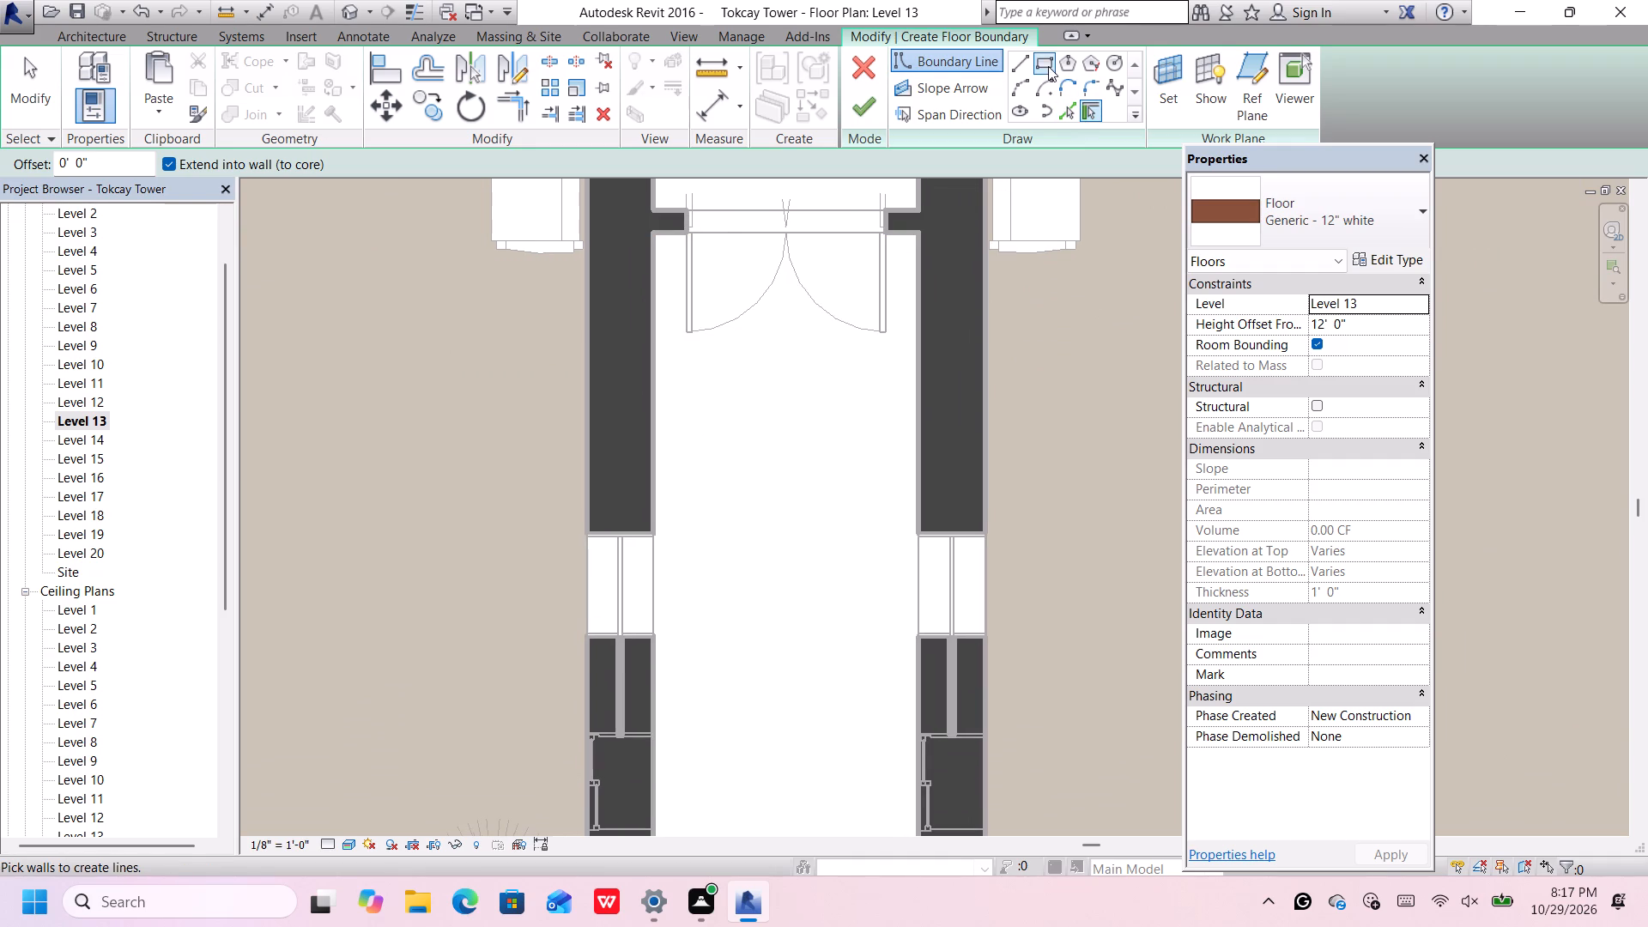
pyautogui.click(1048, 66)
pyautogui.click(656, 231)
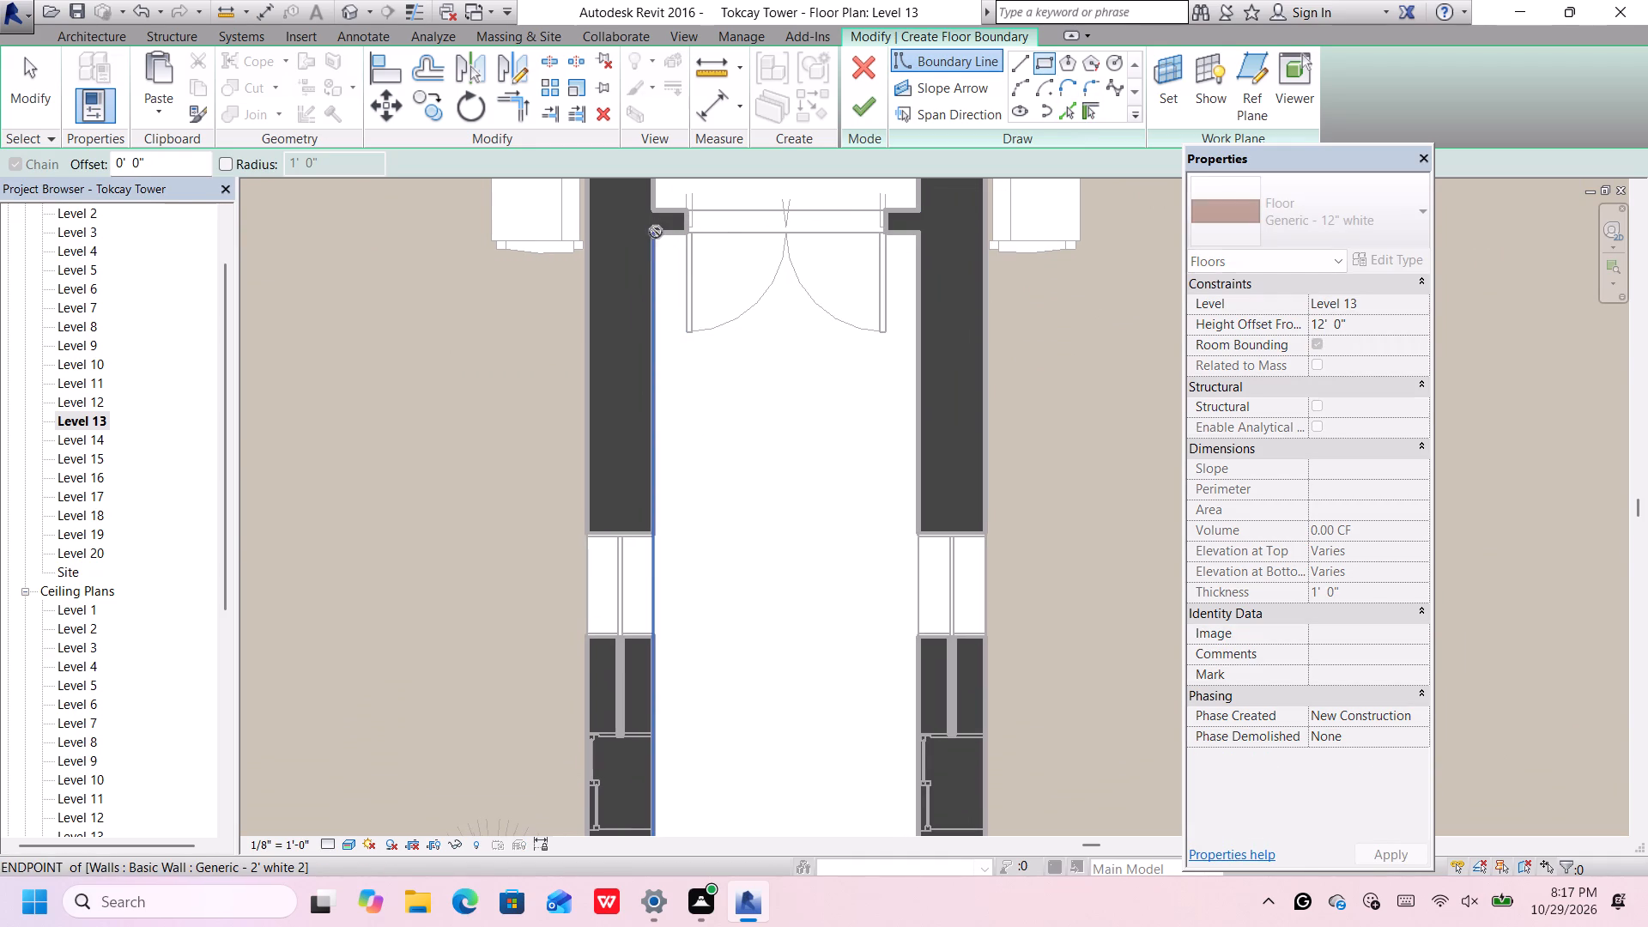
pyautogui.scroll(-9, 656, 232)
pyautogui.scroll(1, 738, 543)
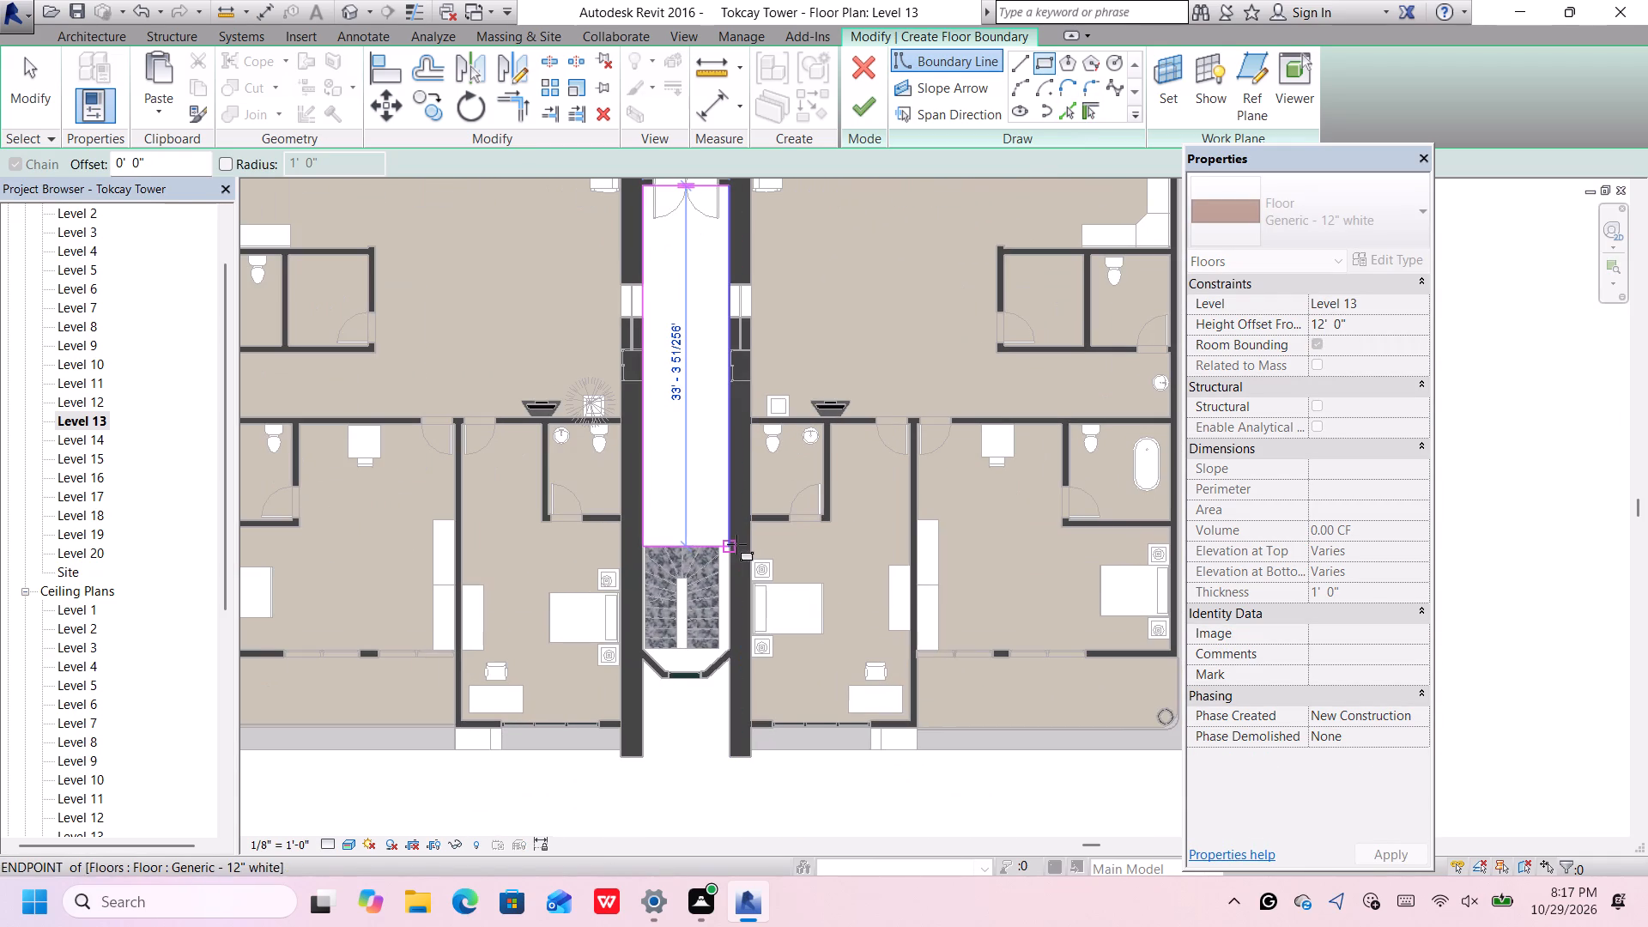
pyautogui.click(736, 544)
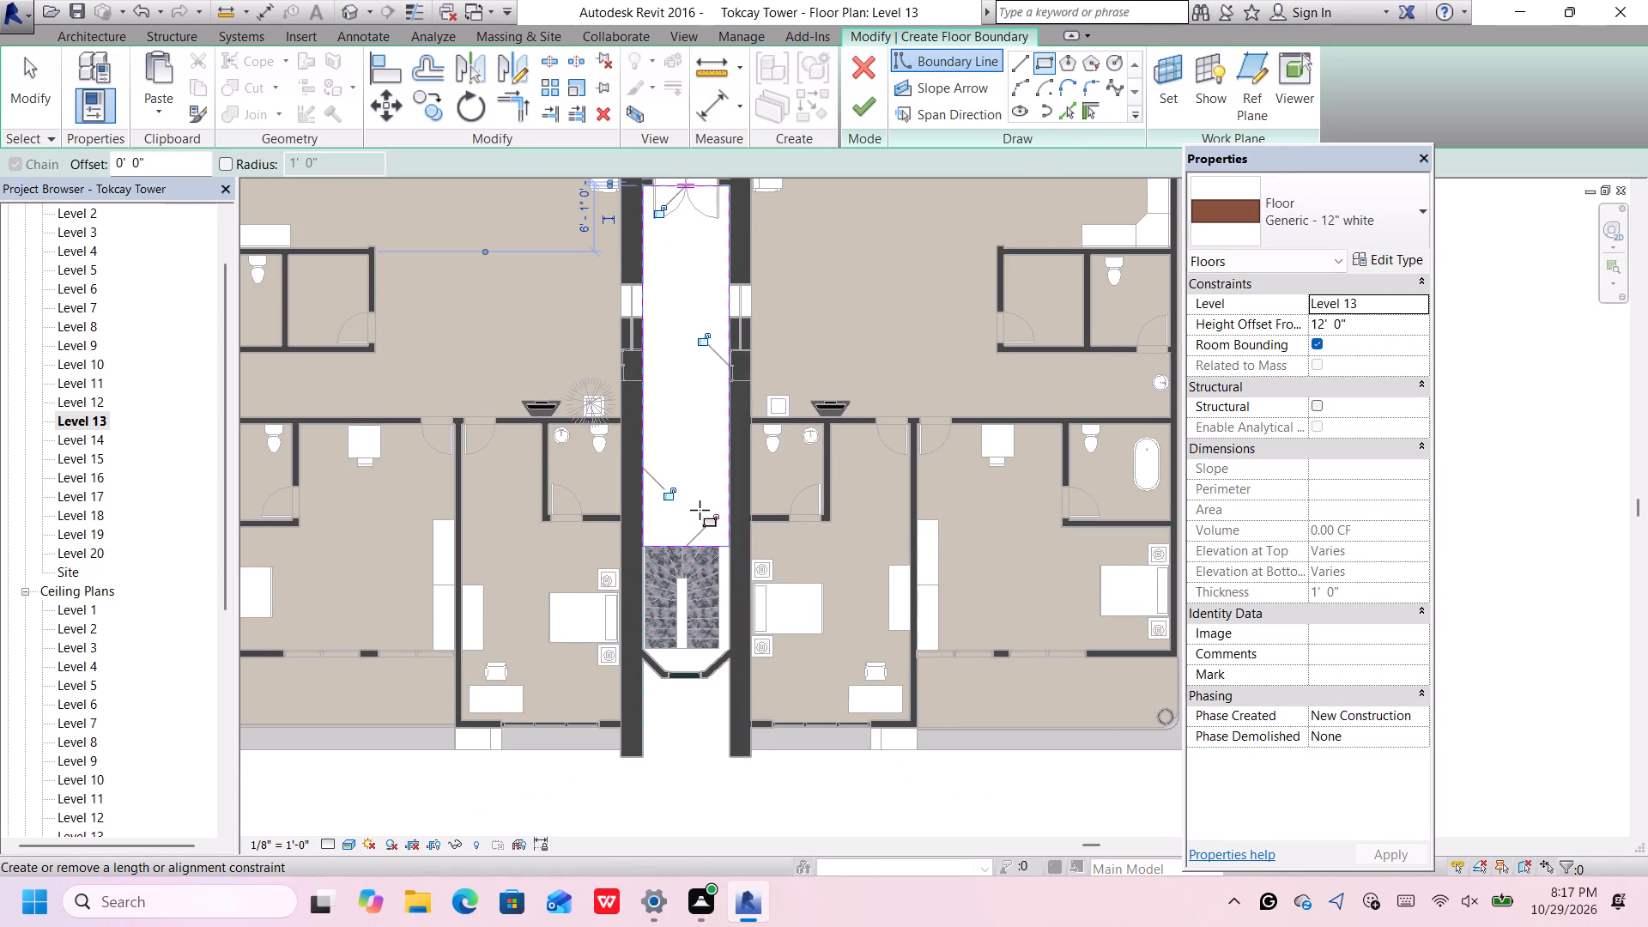
# Draw a boundary line from the rectangle's lower-right corner down the right shaft wall to the start of the angled wall.
pyautogui.click(1026, 67)
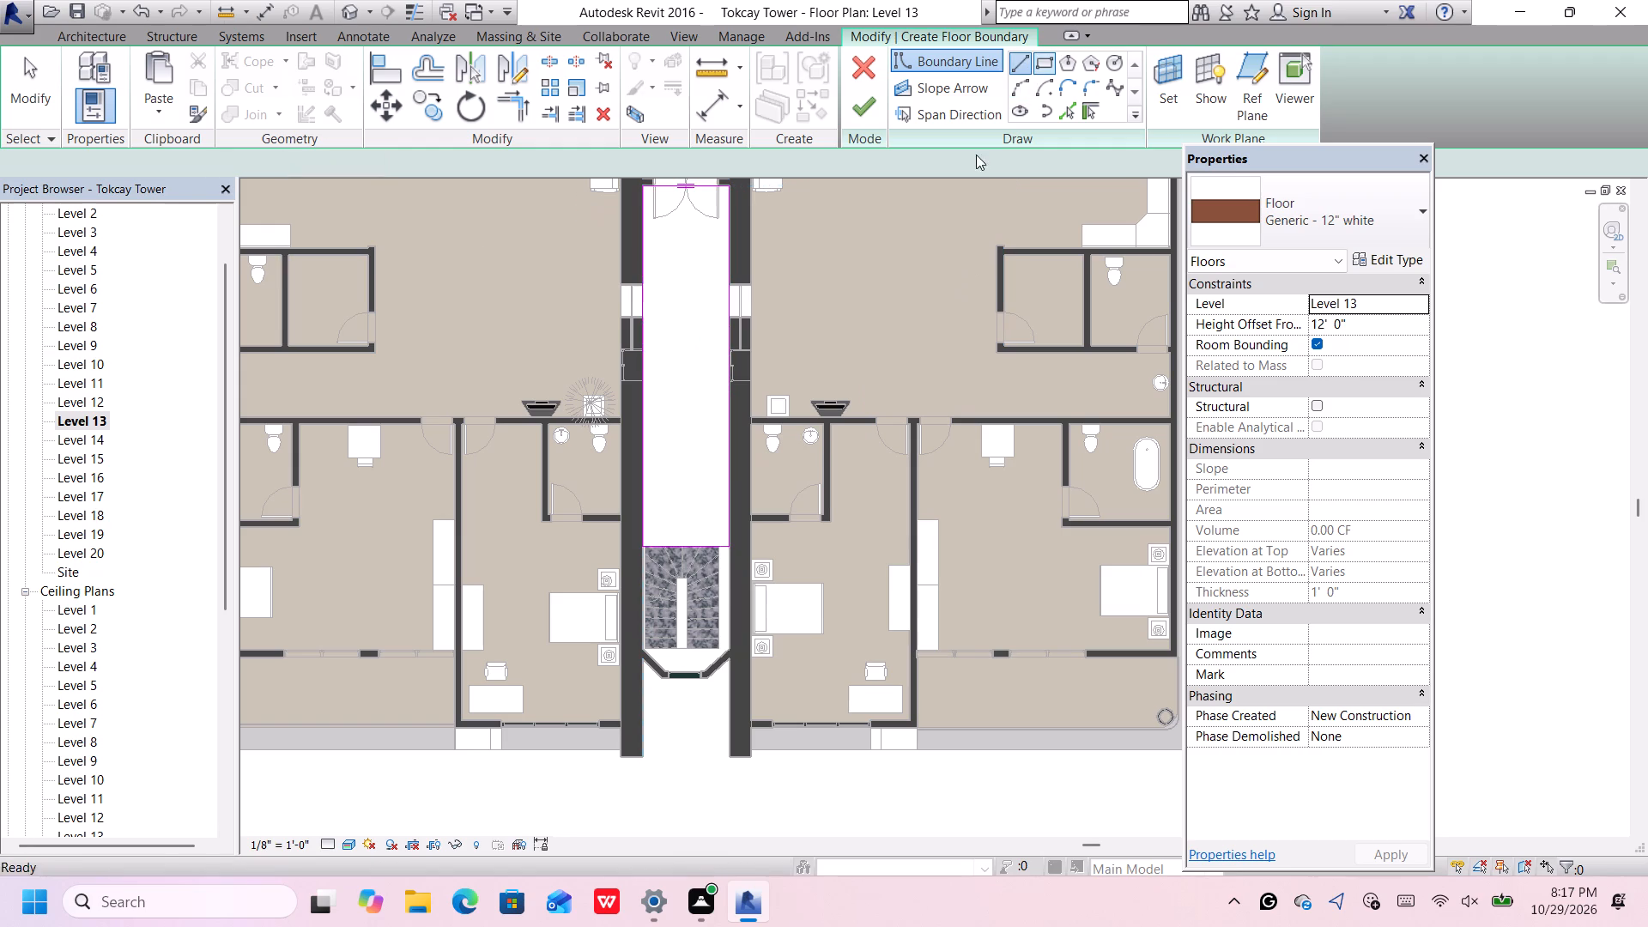
pyautogui.scroll(10, 763, 565)
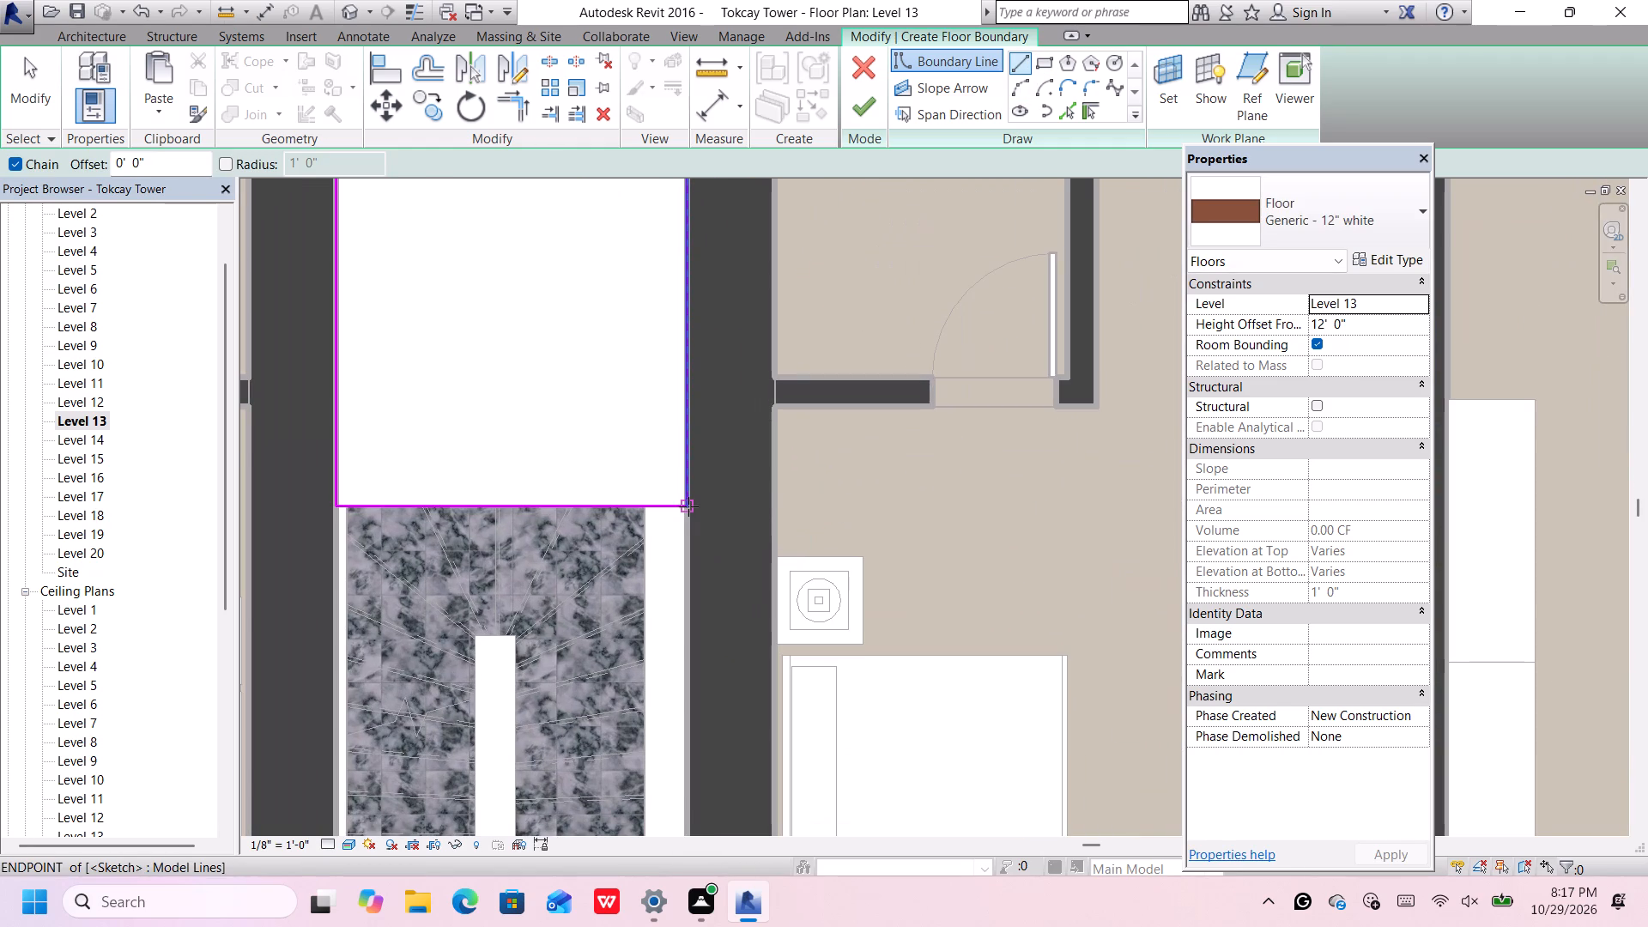
pyautogui.click(688, 506)
pyautogui.scroll(-6, 688, 506)
pyautogui.scroll(5, 700, 669)
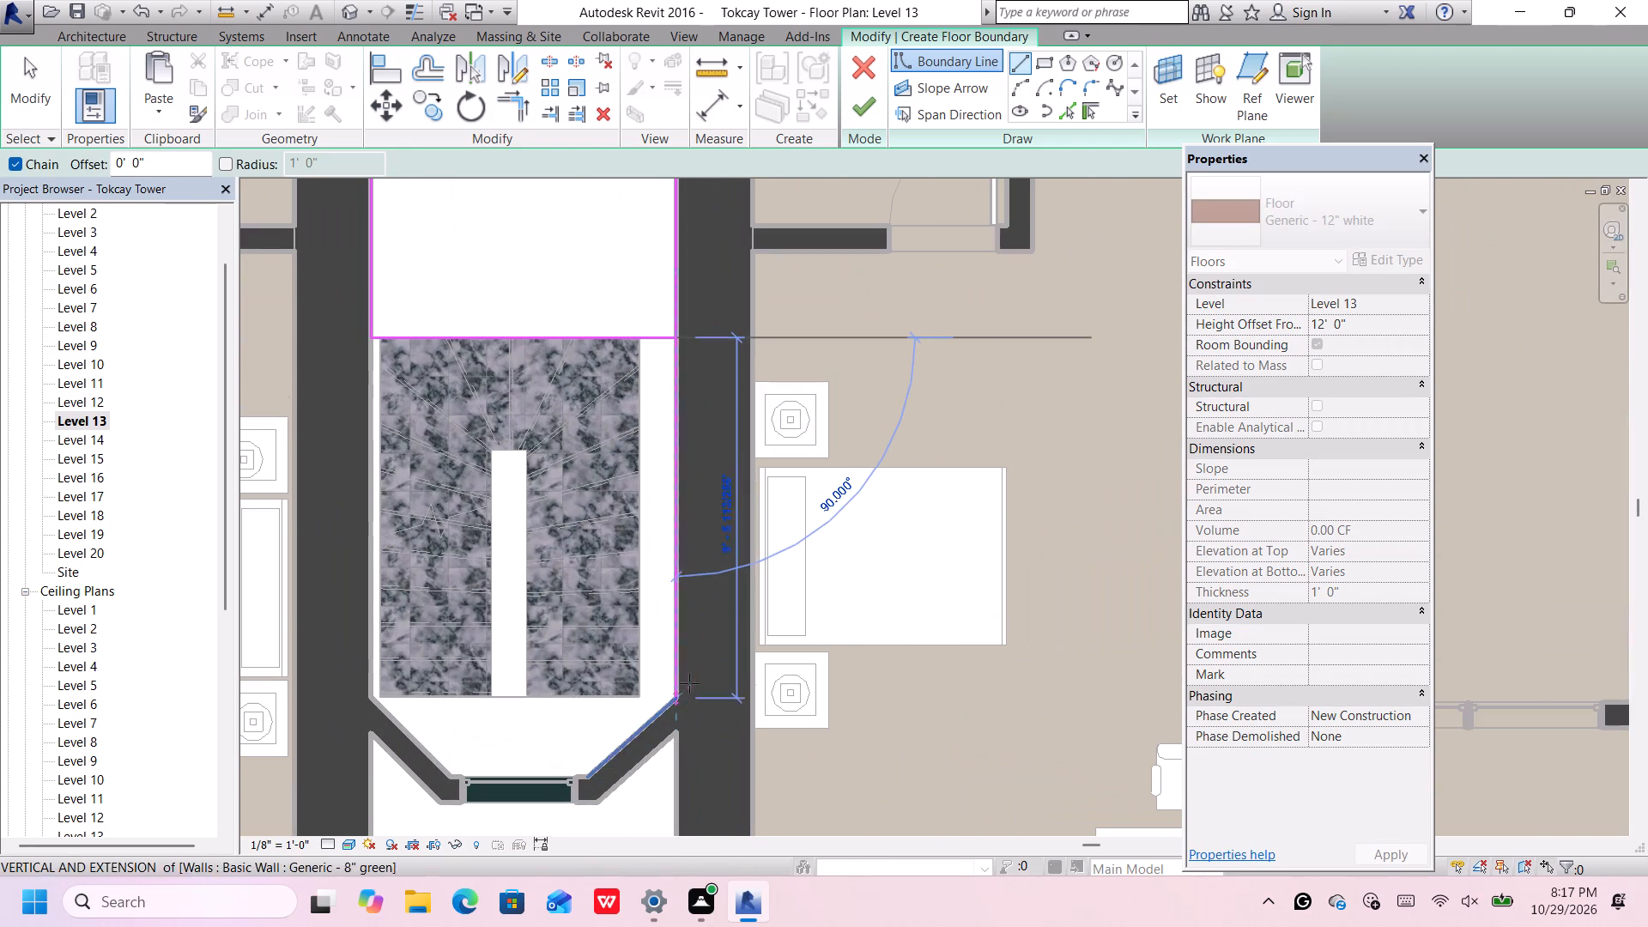
pyautogui.scroll(3, 679, 690)
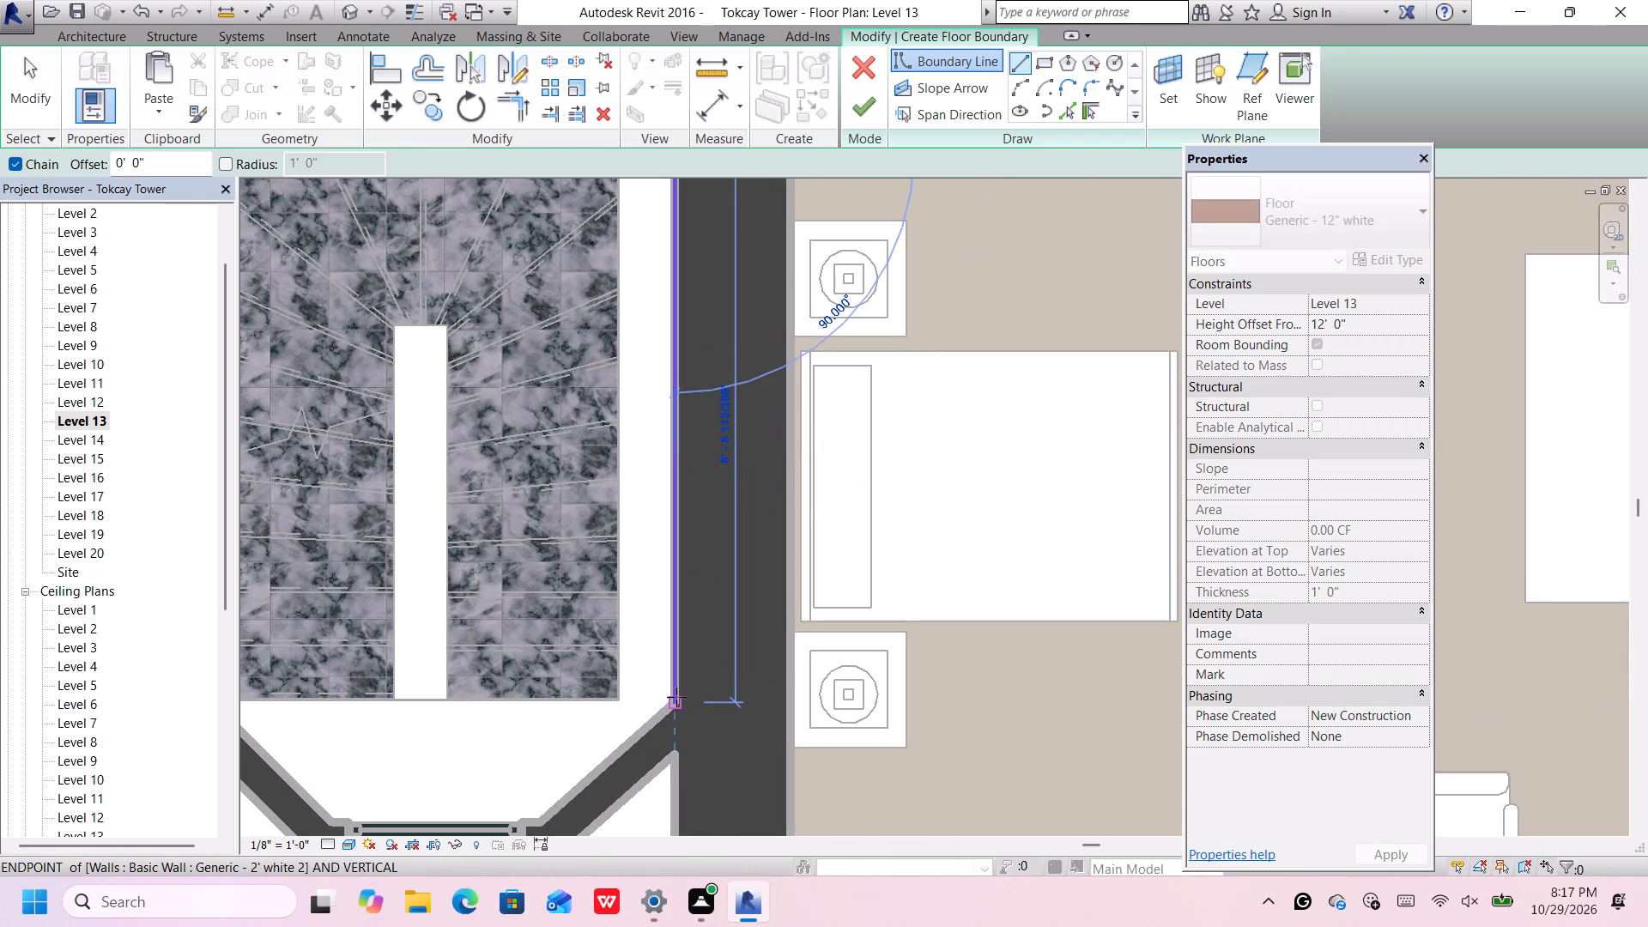
pyautogui.click(676, 697)
# Continue the boundary along the right angled wall, 3' - 7 1/16" across the window wall, and up the left angled wall.
pyautogui.scroll(-5, 676, 695)
pyautogui.scroll(5, 626, 764)
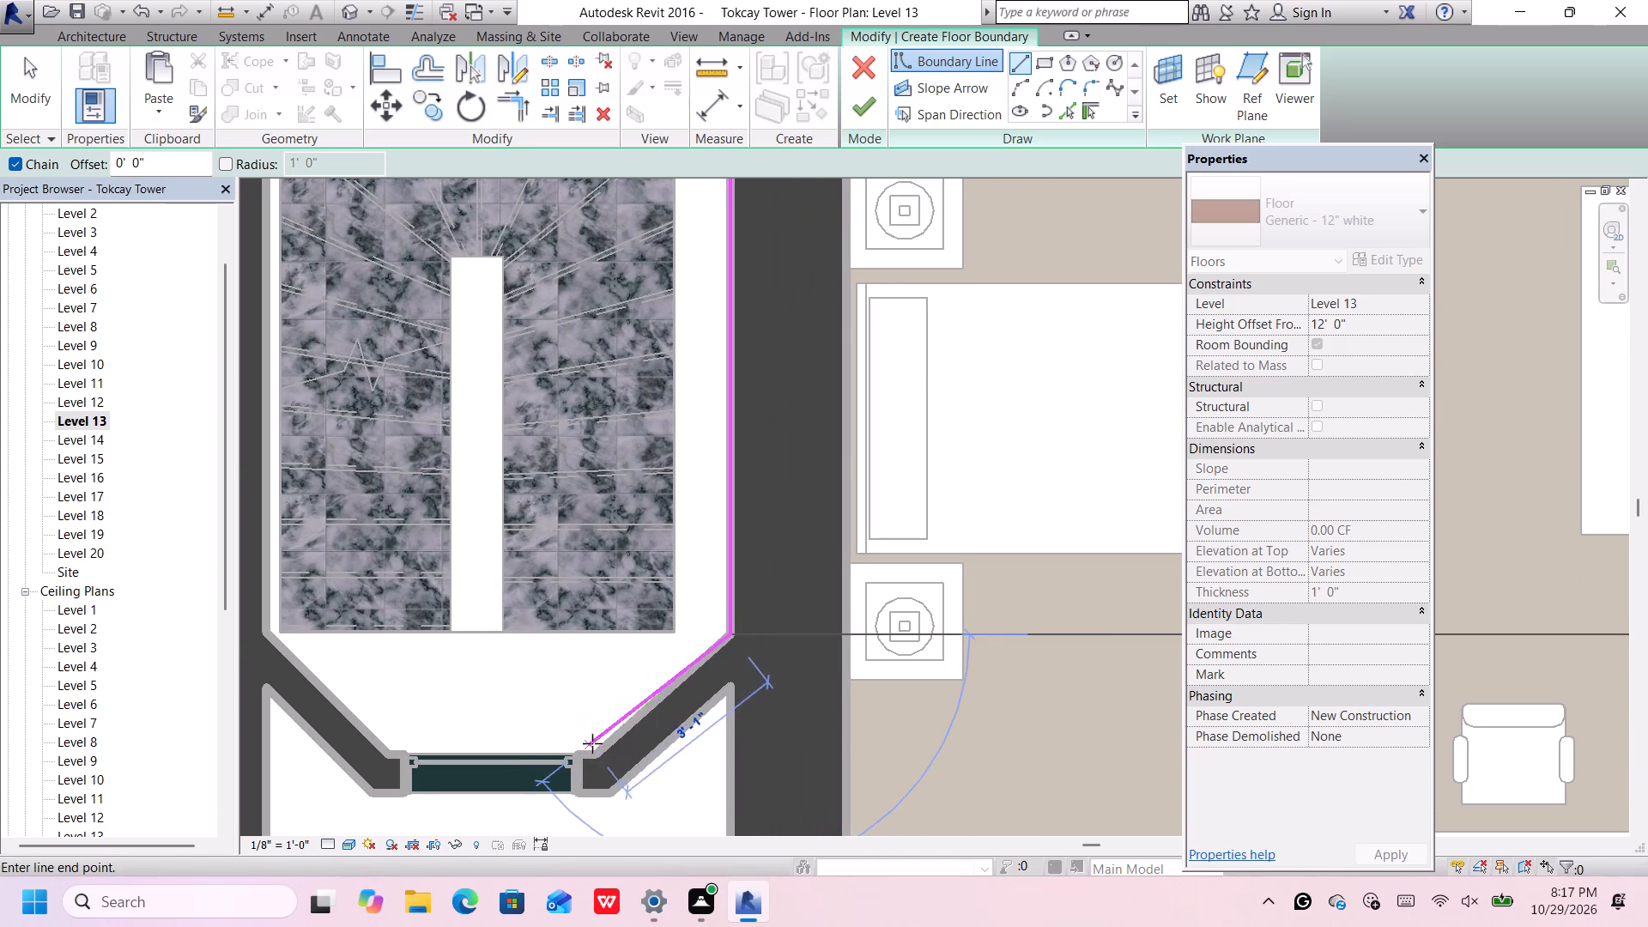
pyautogui.scroll(1, 594, 743)
pyautogui.click(597, 750)
pyautogui.scroll(-6, 597, 750)
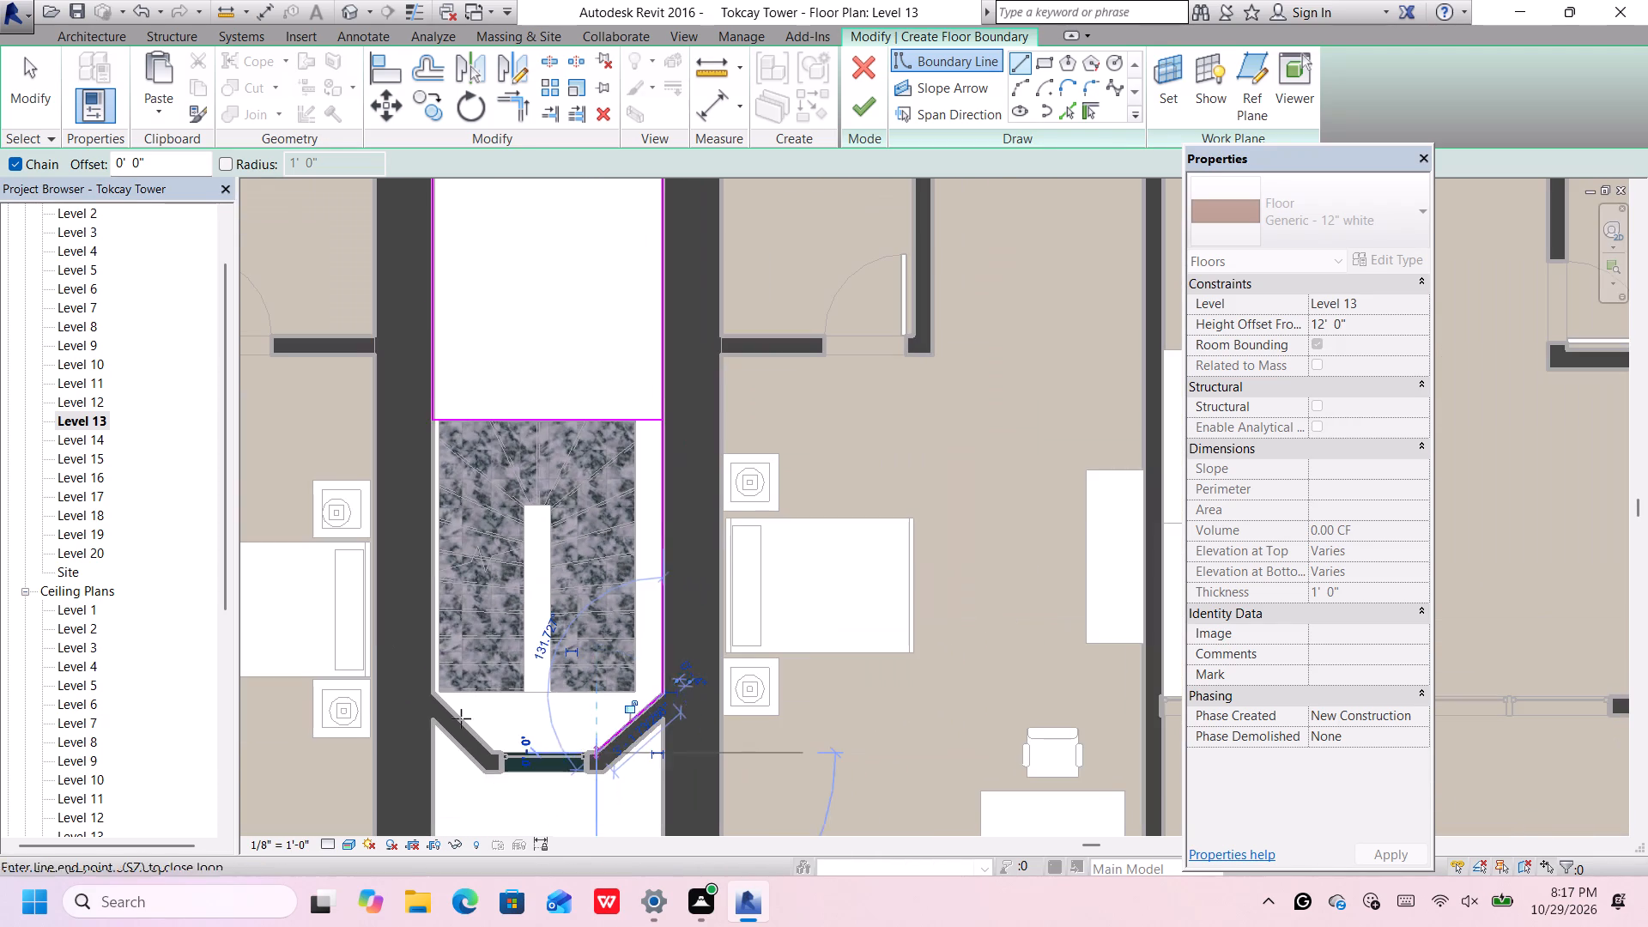
pyautogui.scroll(6, 497, 763)
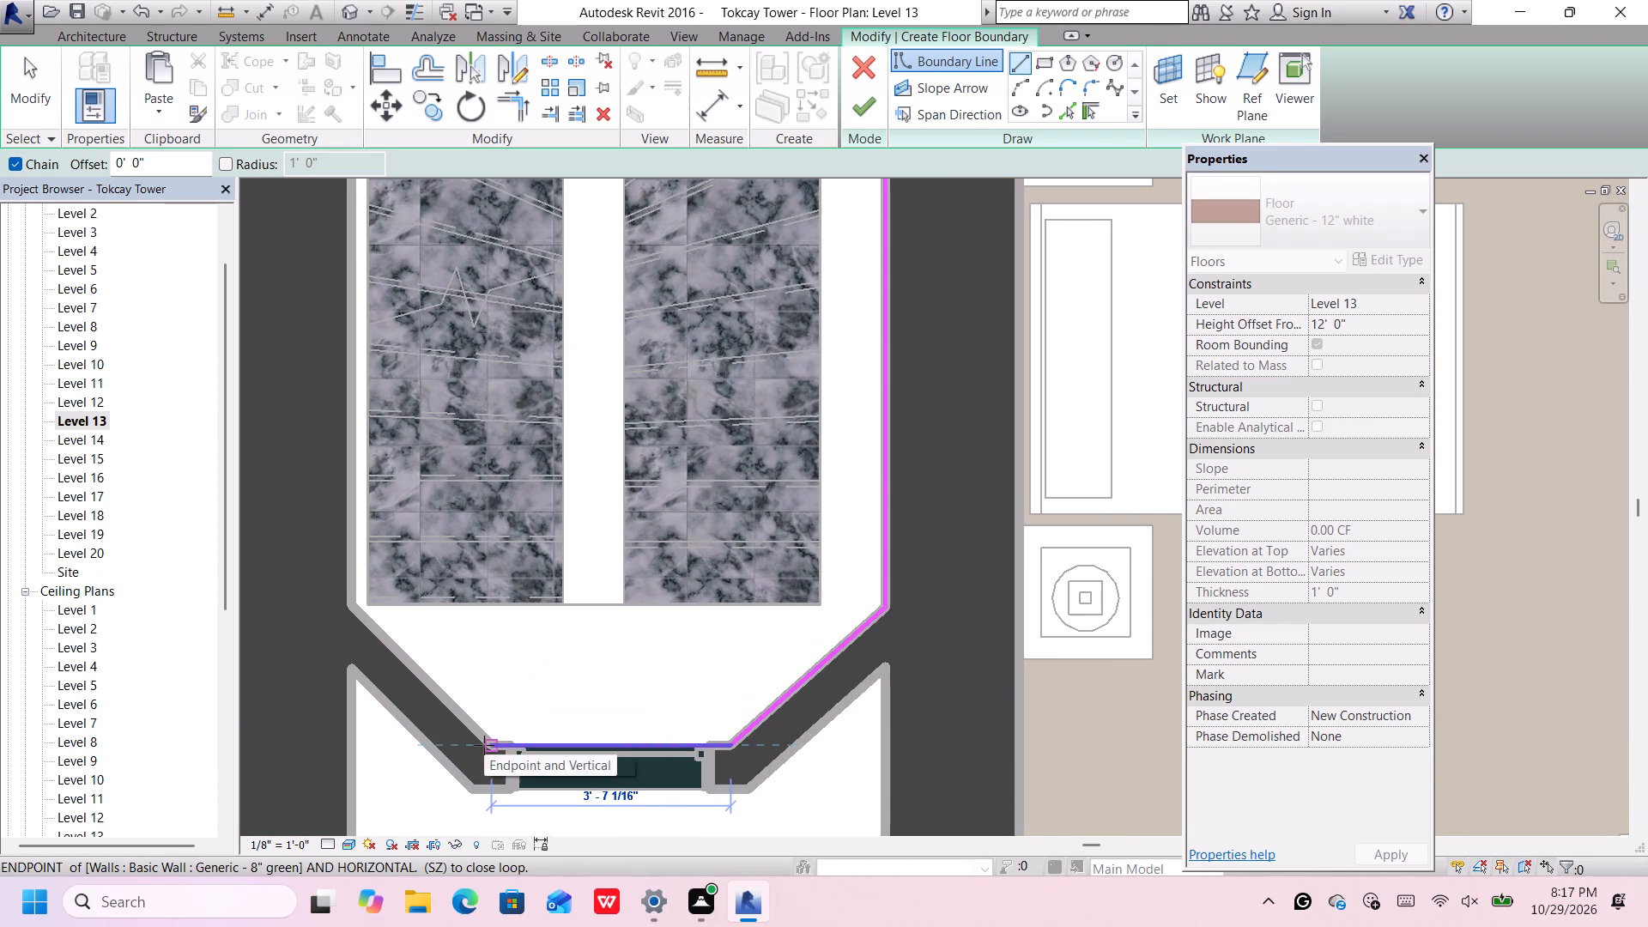
pyautogui.click(487, 745)
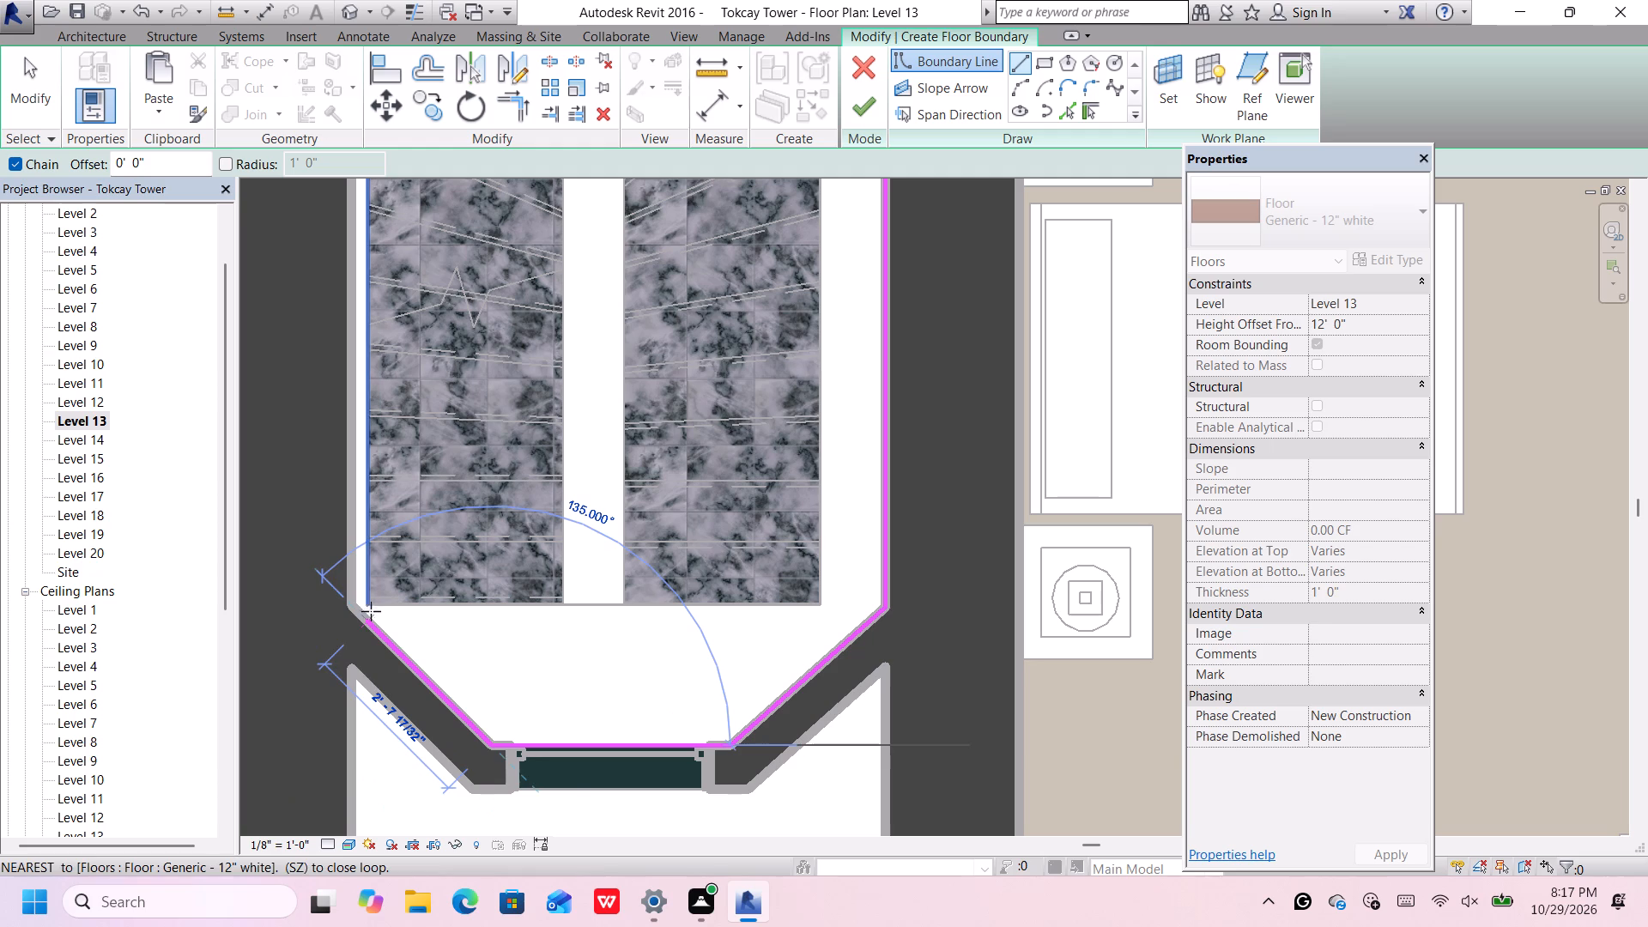
pyautogui.click(356, 609)
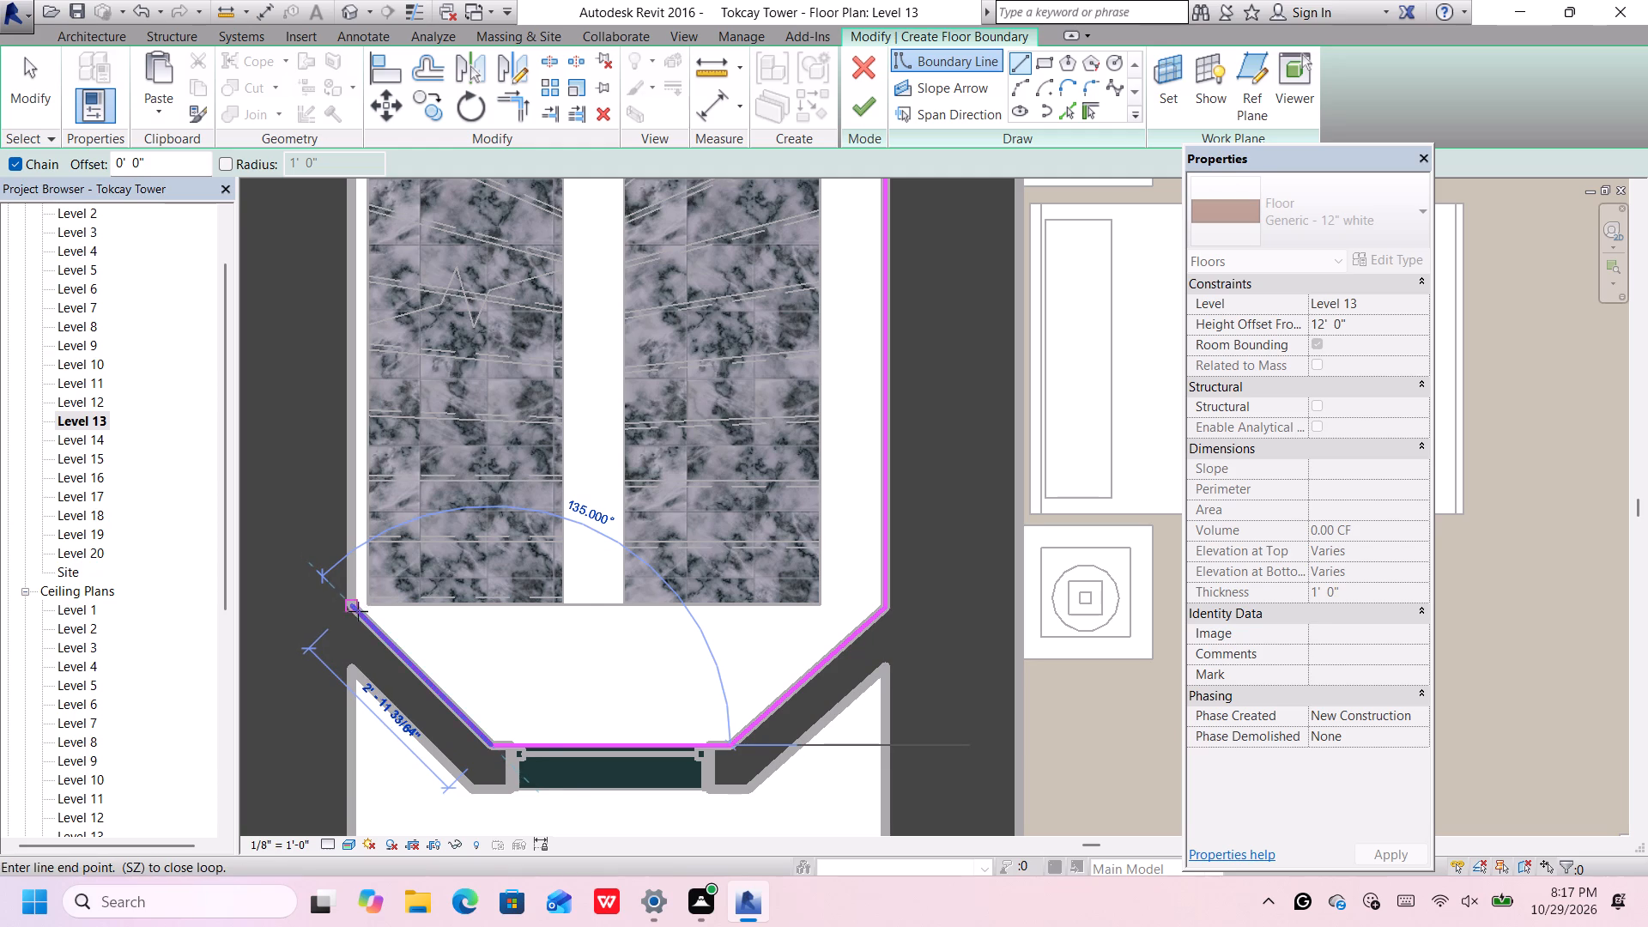
# Close the outer floor boundary with a line up the left shaft wall to the rectangle's lower-left corner.
pyautogui.scroll(-11, 359, 611)
pyautogui.scroll(4, 355, 488)
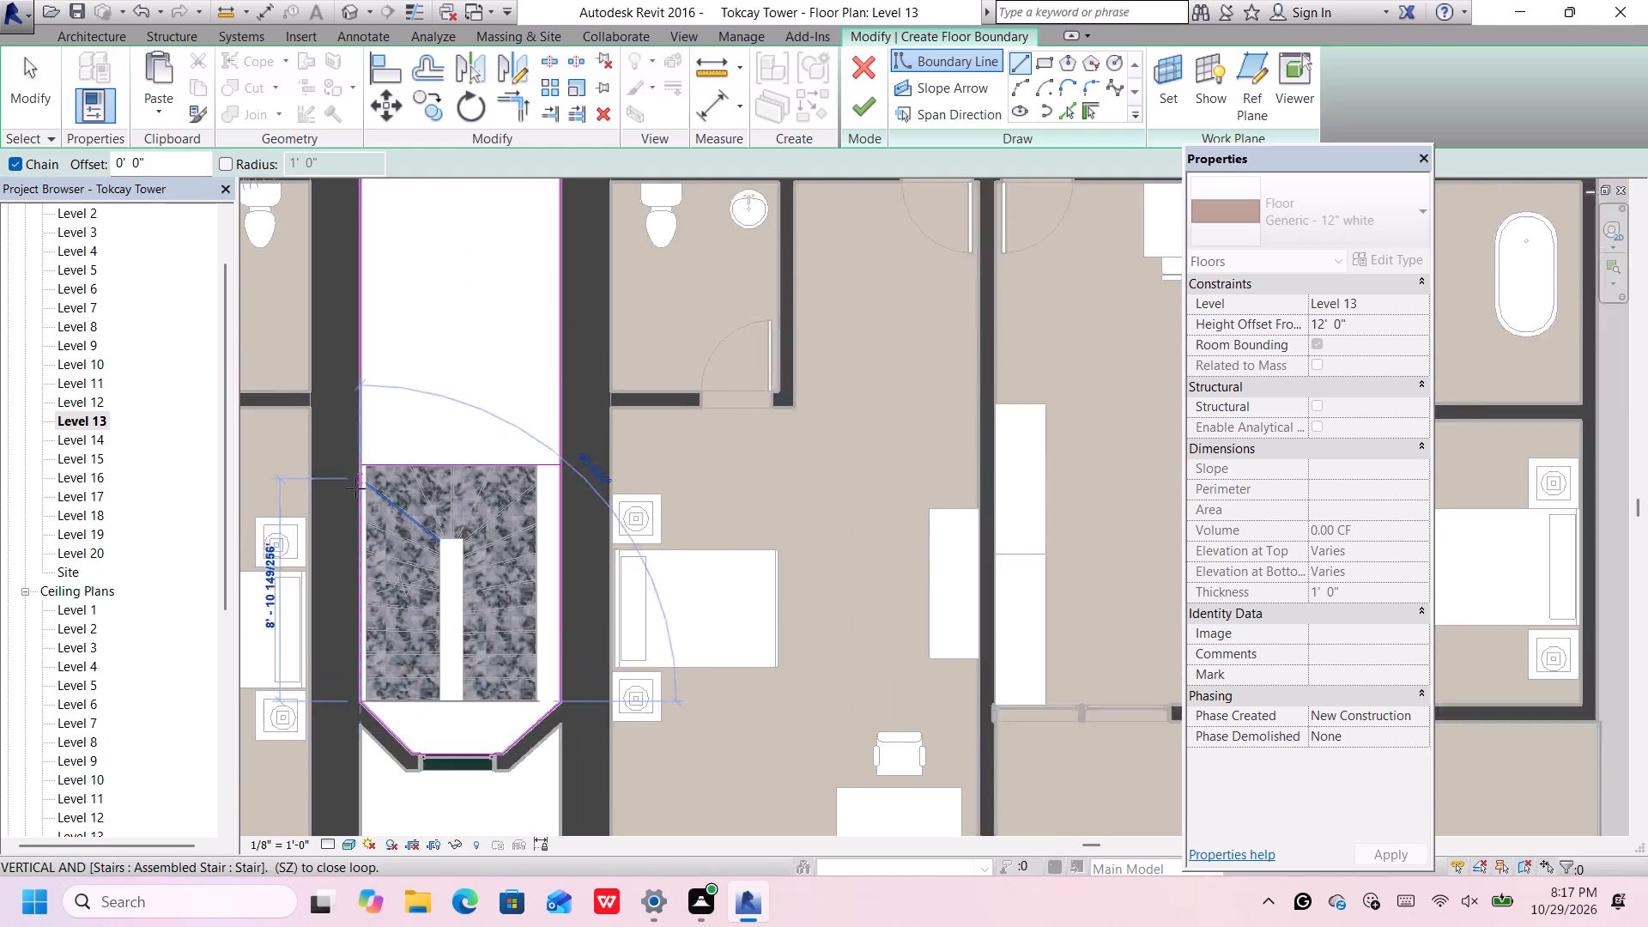
pyautogui.scroll(7, 355, 488)
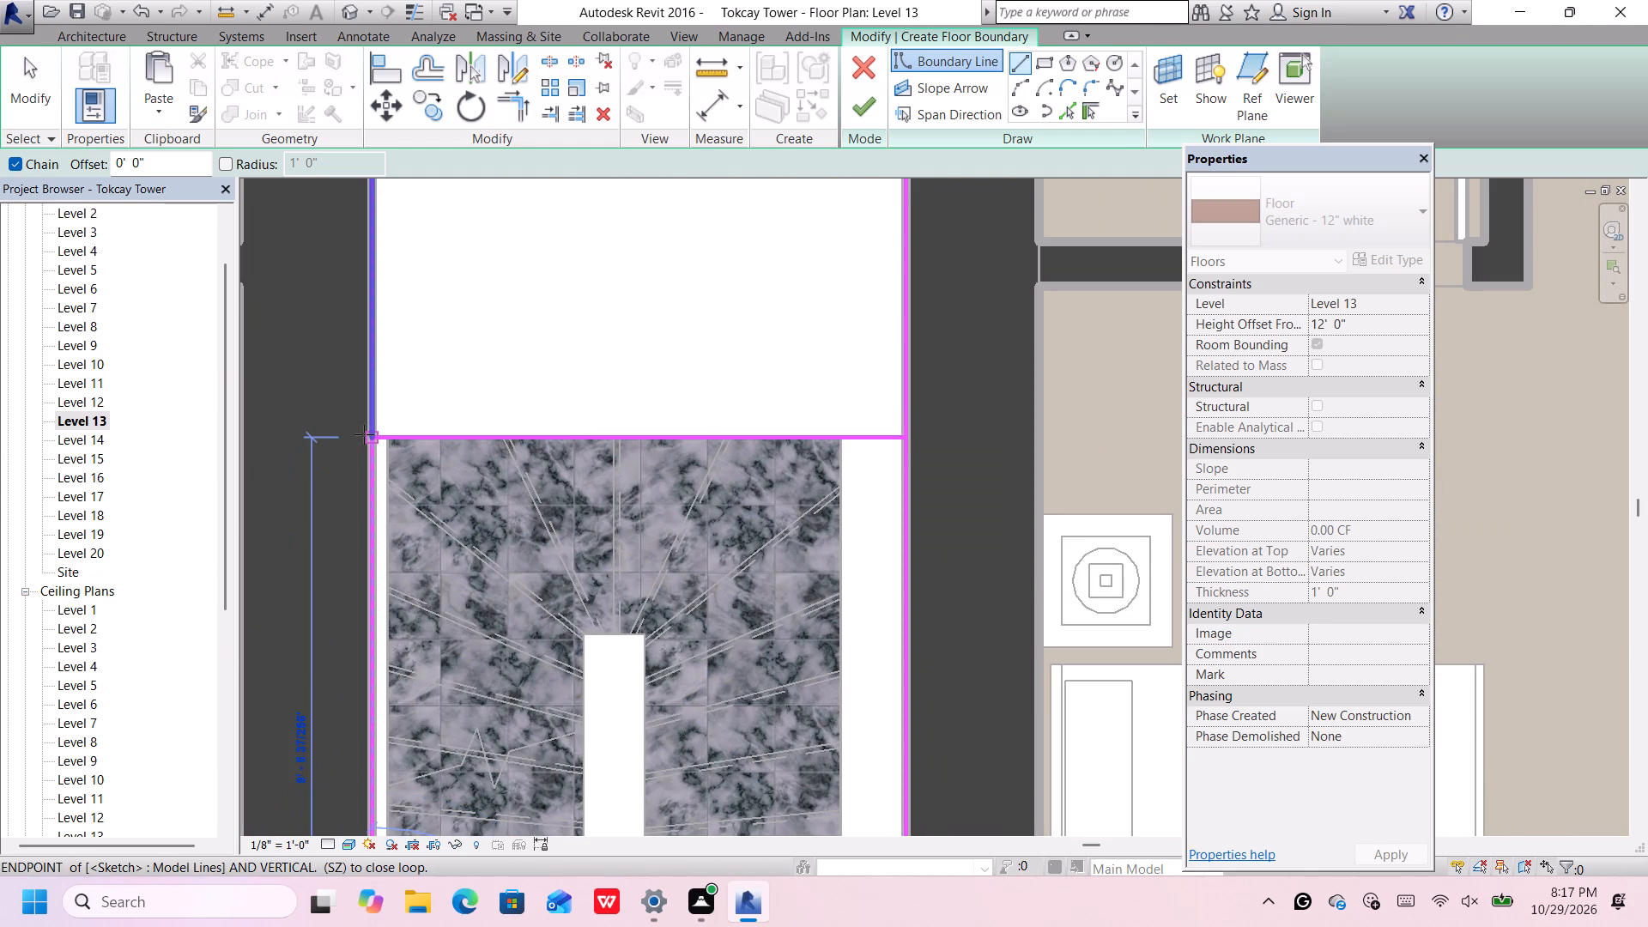
pyautogui.click(364, 434)
# Draw a boundary line down the stair's left edge, from the rectangle's bottom line to the stair's lower-left corner.
pyautogui.scroll(5, 464, 455)
pyautogui.scroll(3, 380, 445)
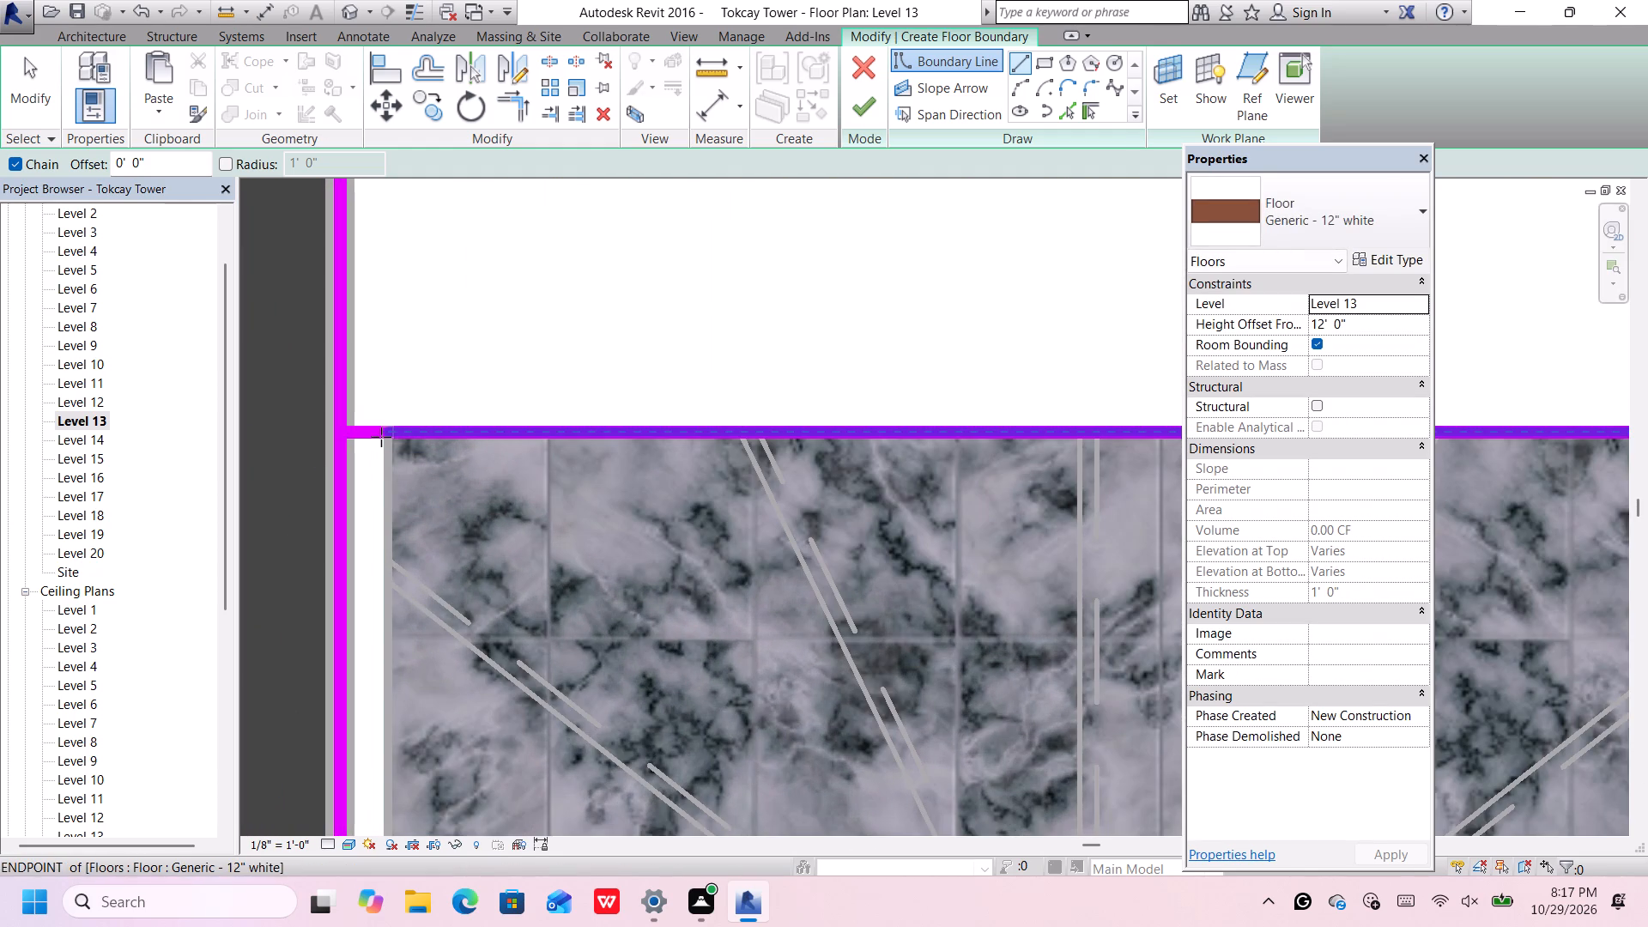
pyautogui.click(386, 433)
pyautogui.scroll(-9, 386, 433)
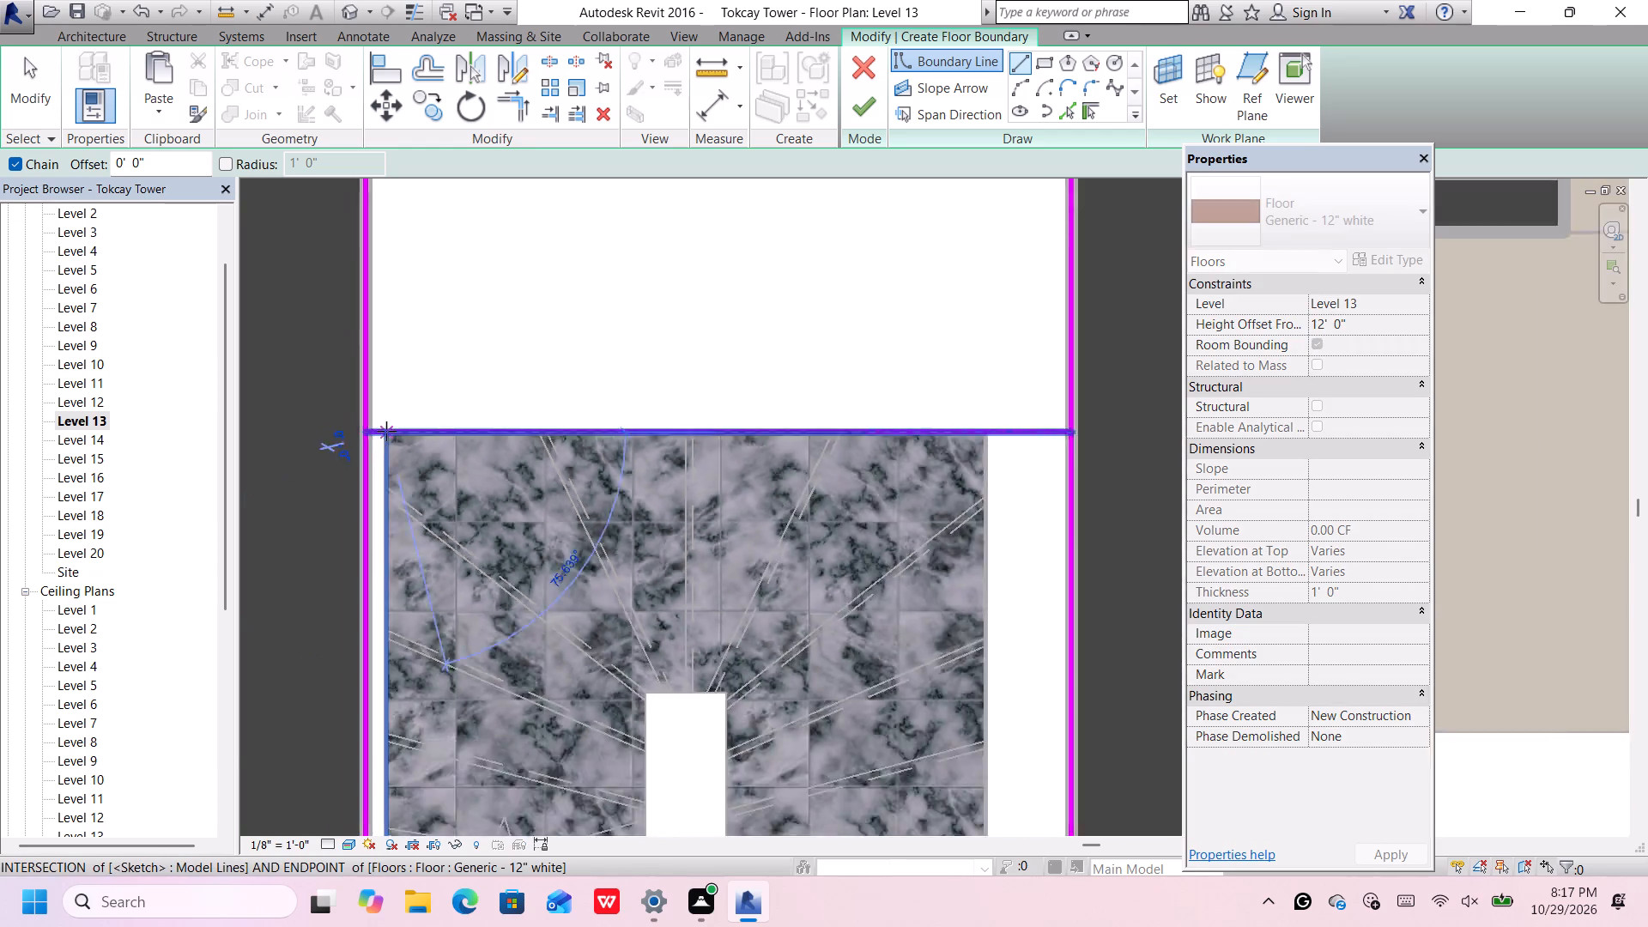
pyautogui.scroll(-3, 386, 431)
pyautogui.scroll(5, 373, 750)
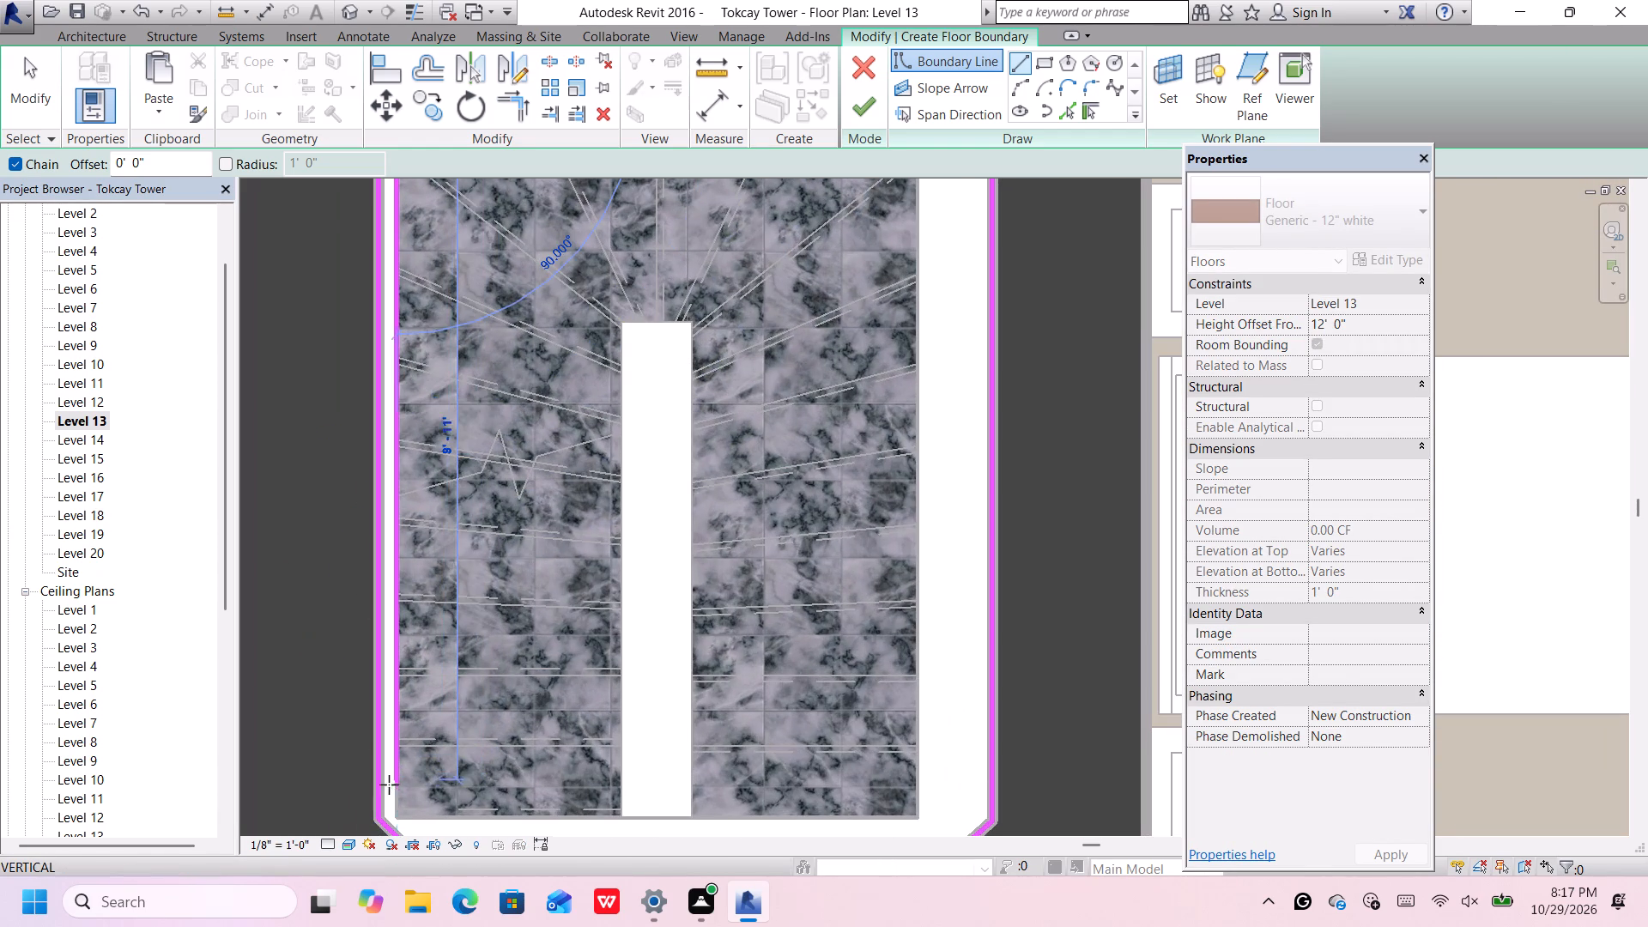
pyautogui.scroll(-5, 391, 788)
pyautogui.scroll(4, 391, 795)
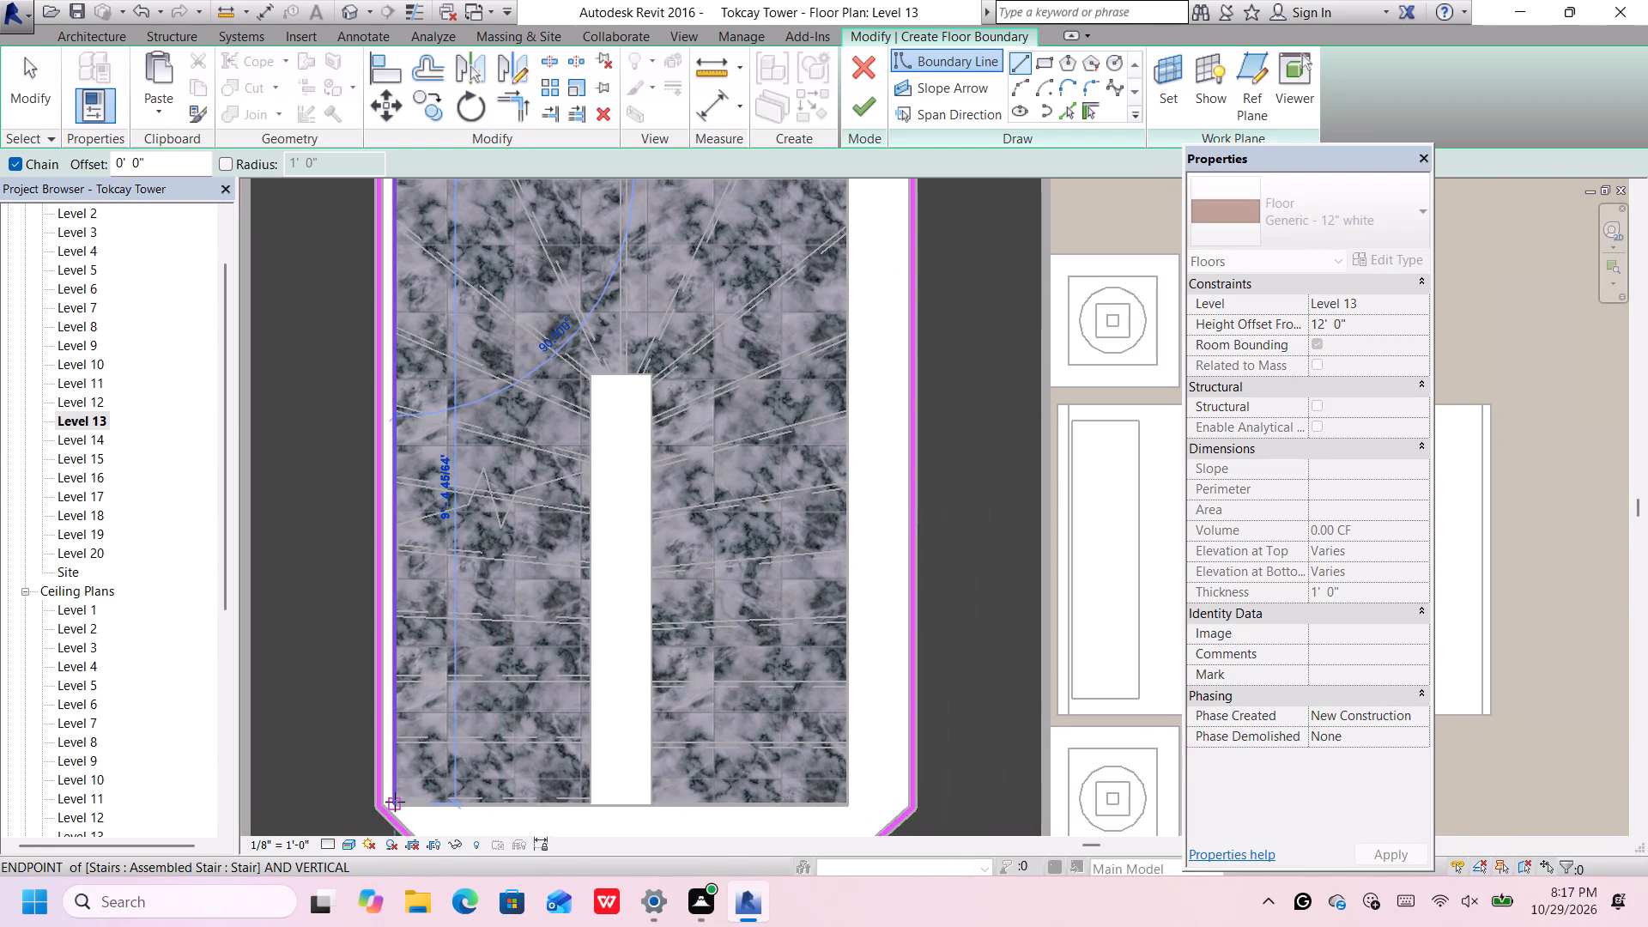
pyautogui.click(394, 801)
pyautogui.scroll(4, 411, 803)
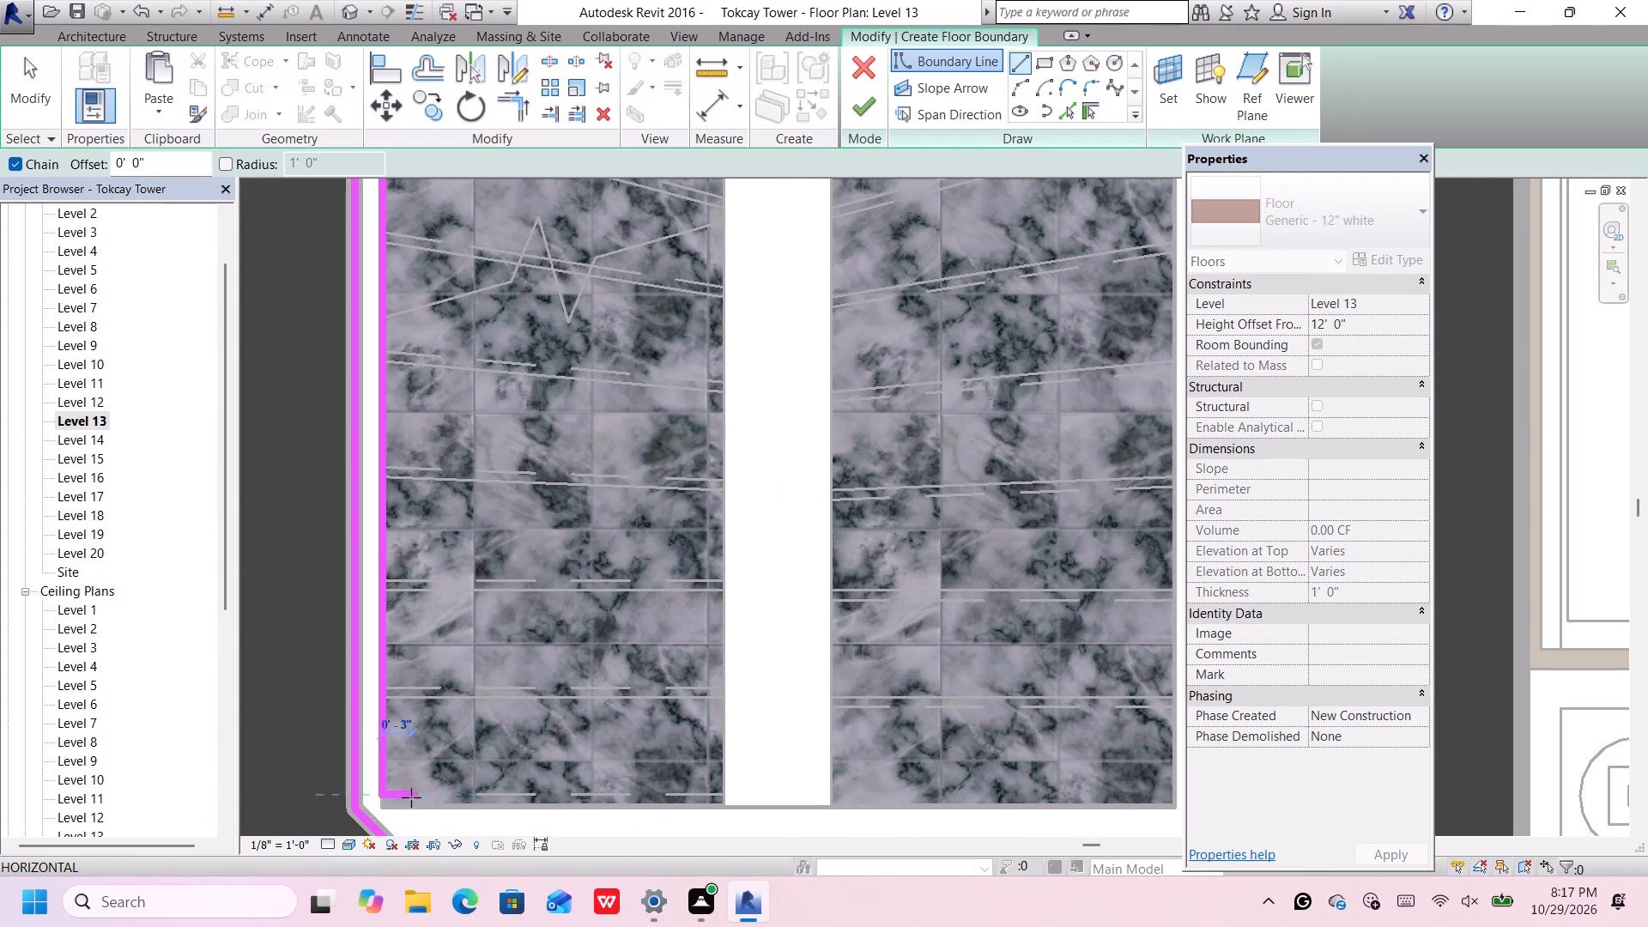
pyautogui.hotkey('ctrl', 'z')
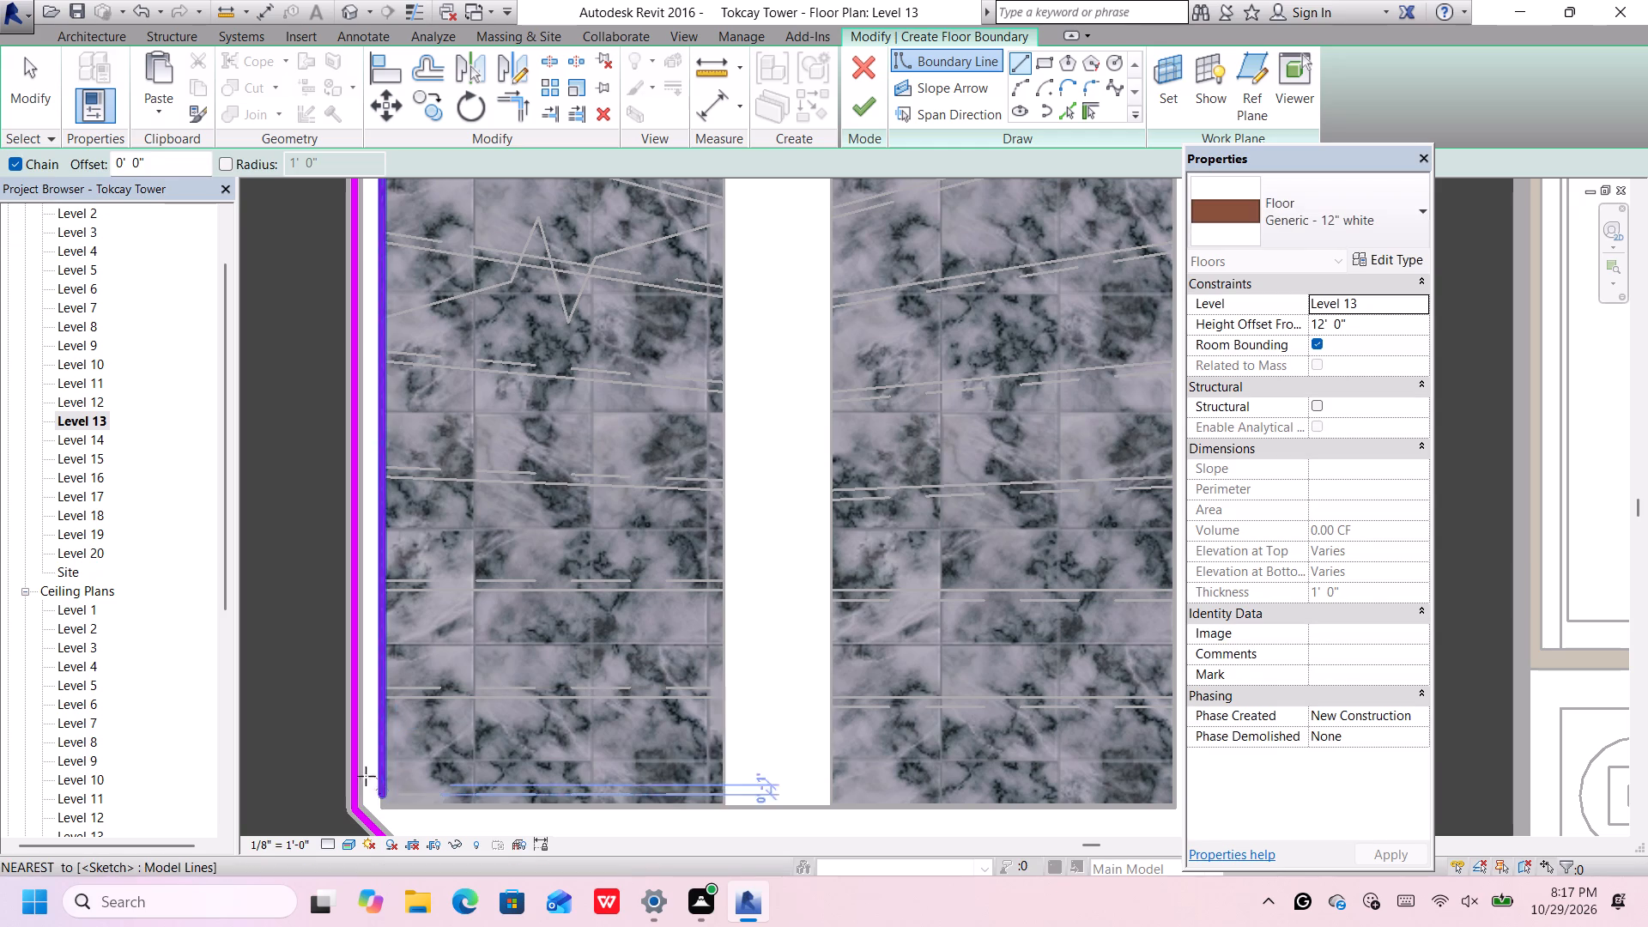
pyautogui.scroll(3, 387, 791)
pyautogui.click(377, 794)
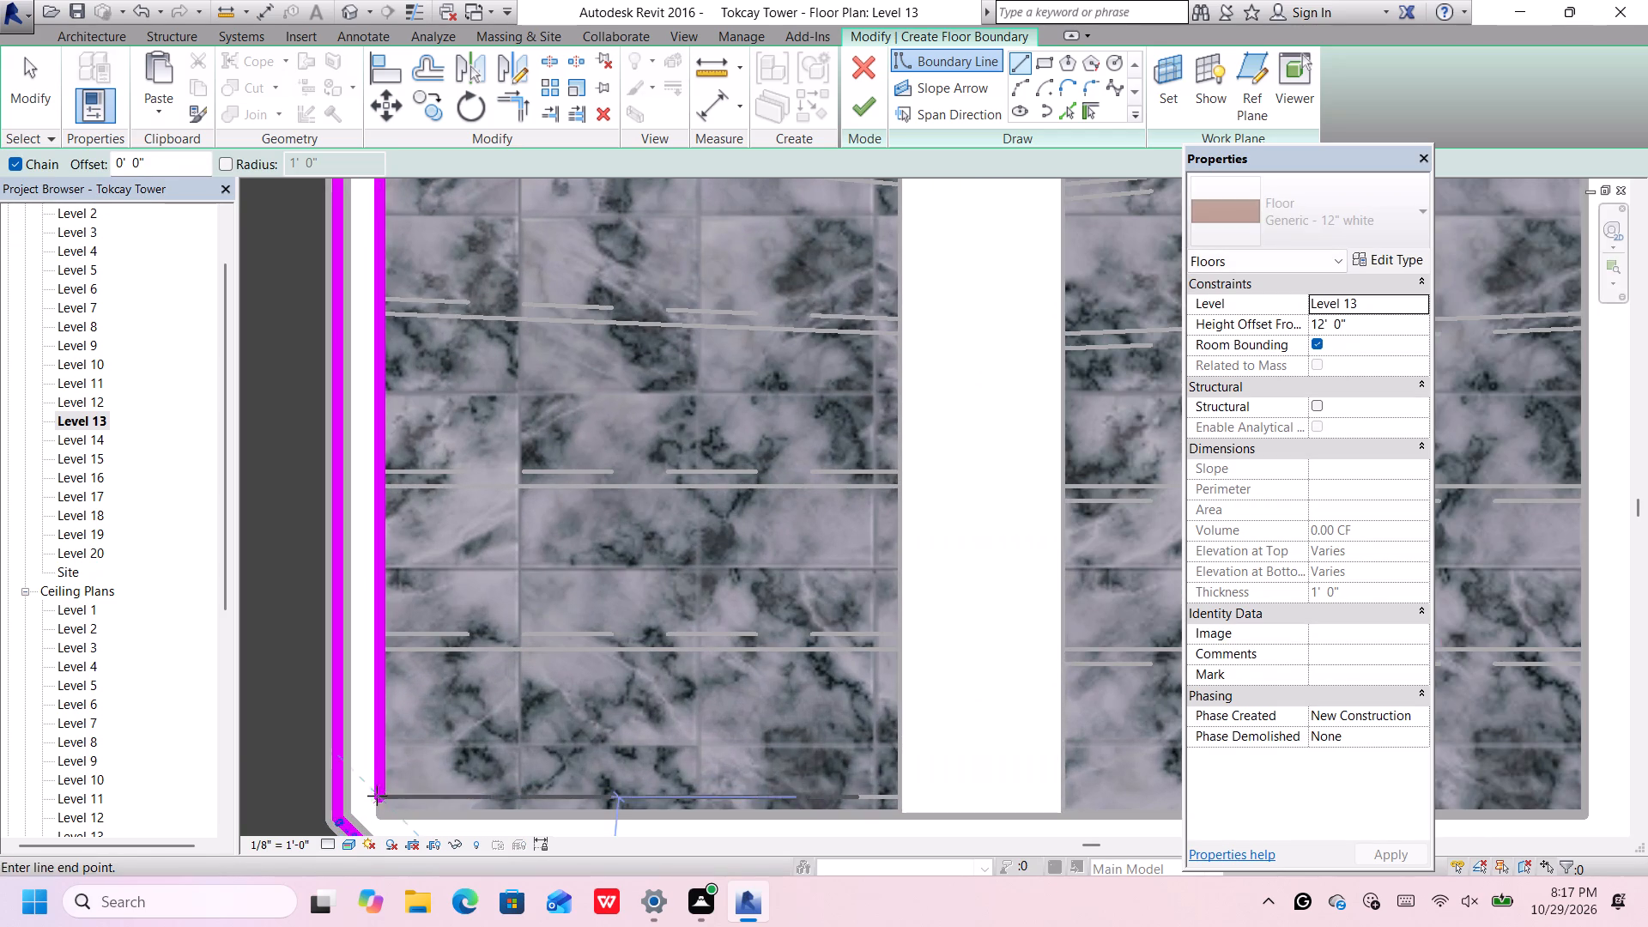
pyautogui.click(374, 819)
# Continue the boundary 6' - 10" along the stair's bottom edge and up its right edge to the rectangle's bottom line.
pyautogui.scroll(-5, 376, 816)
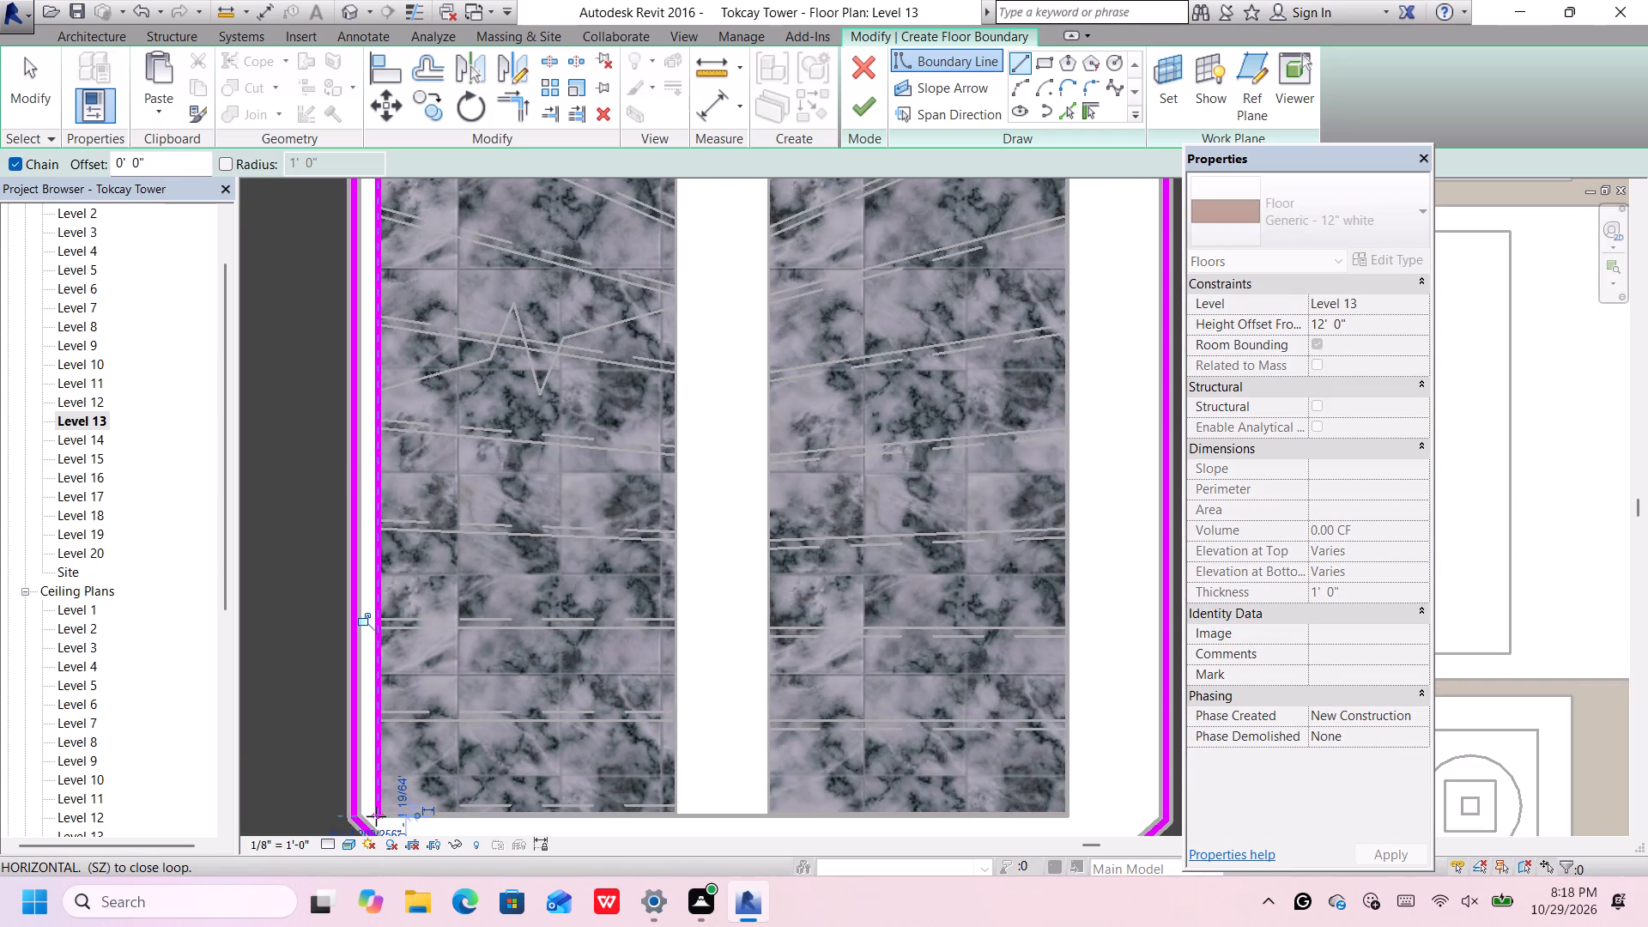
pyautogui.scroll(-9, 380, 815)
pyautogui.scroll(2, 495, 825)
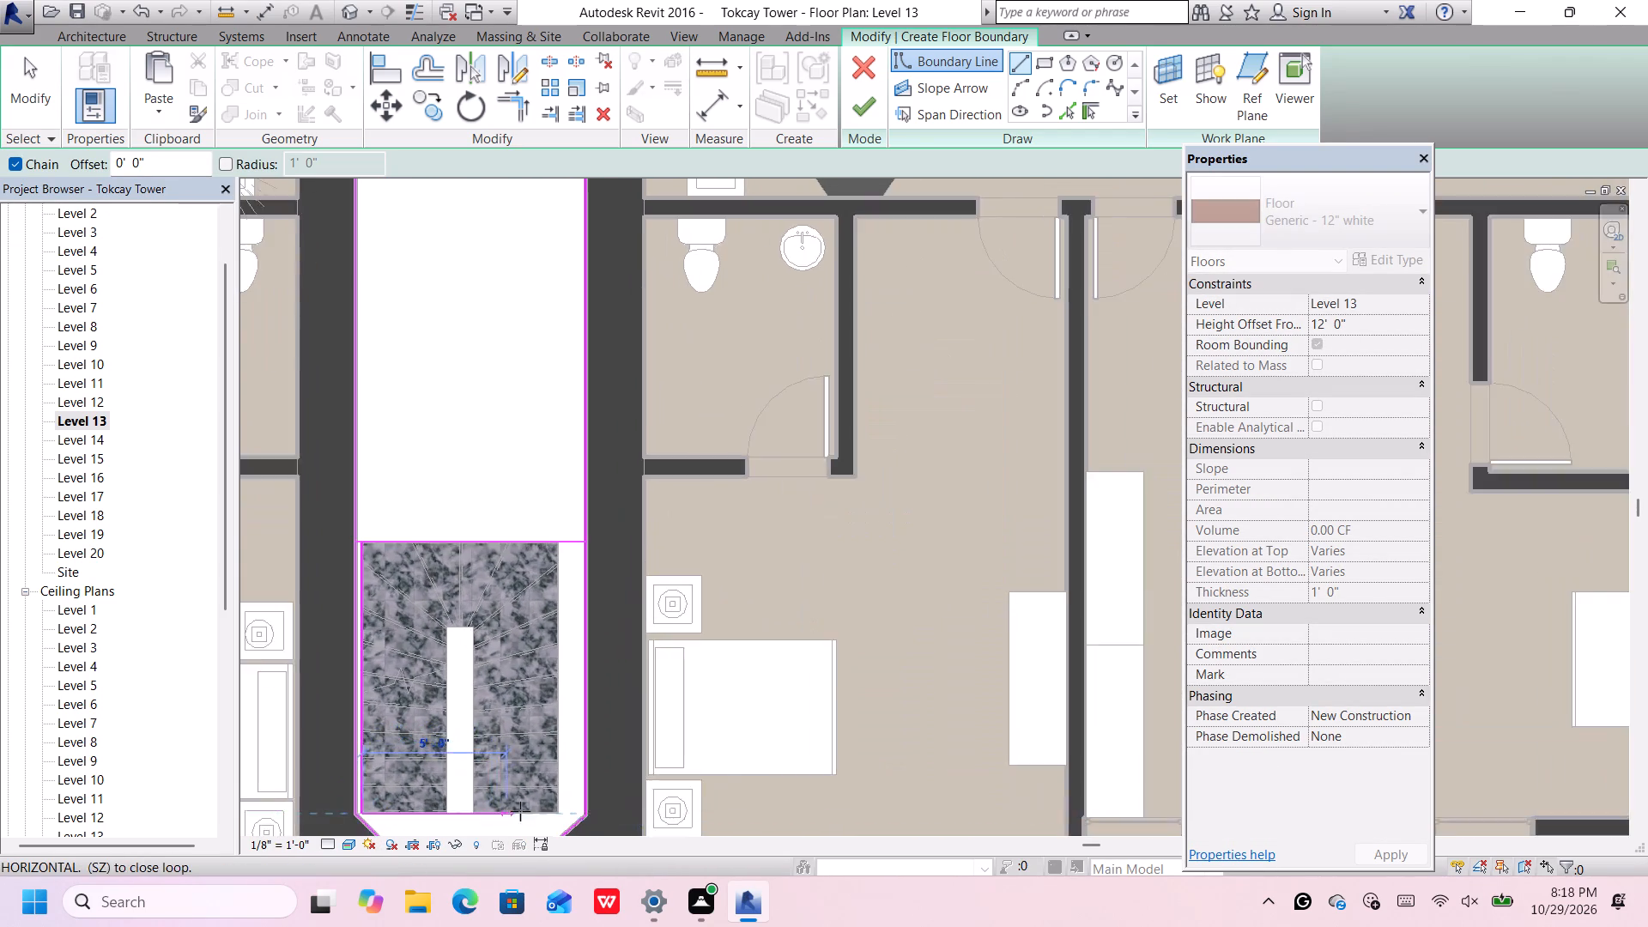
pyautogui.scroll(3, 520, 811)
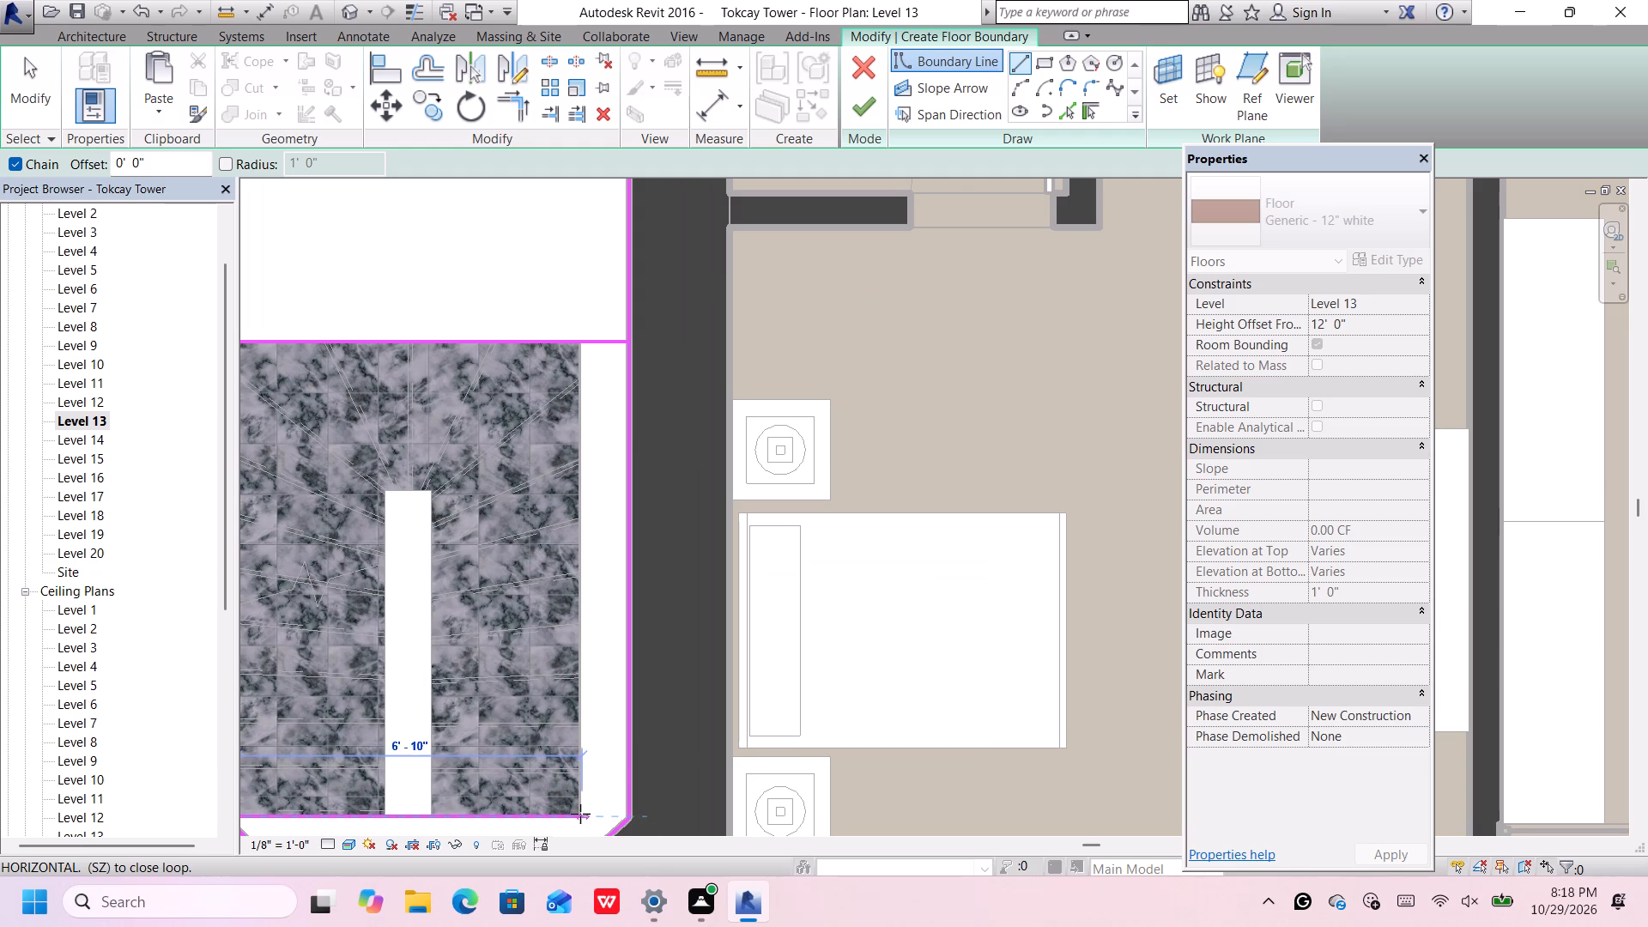
pyautogui.click(580, 814)
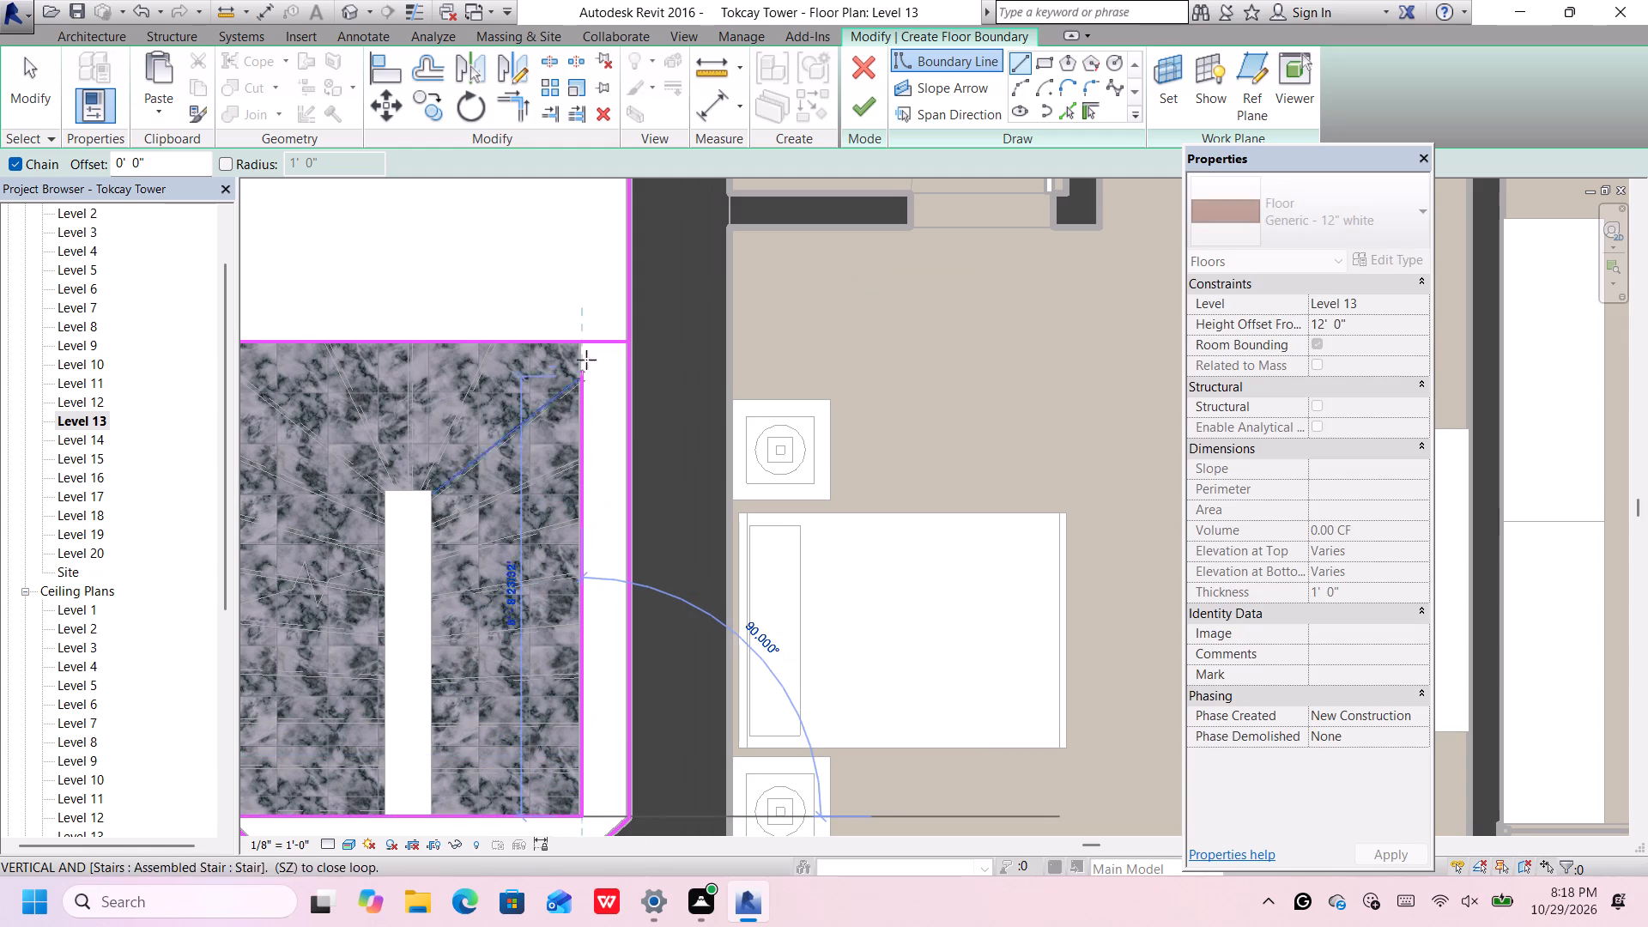
pyautogui.click(579, 343)
# Split the boundary line along the stair's top edge at the stair's upper-left and upper-right corners.
pyautogui.scroll(2, 611, 416)
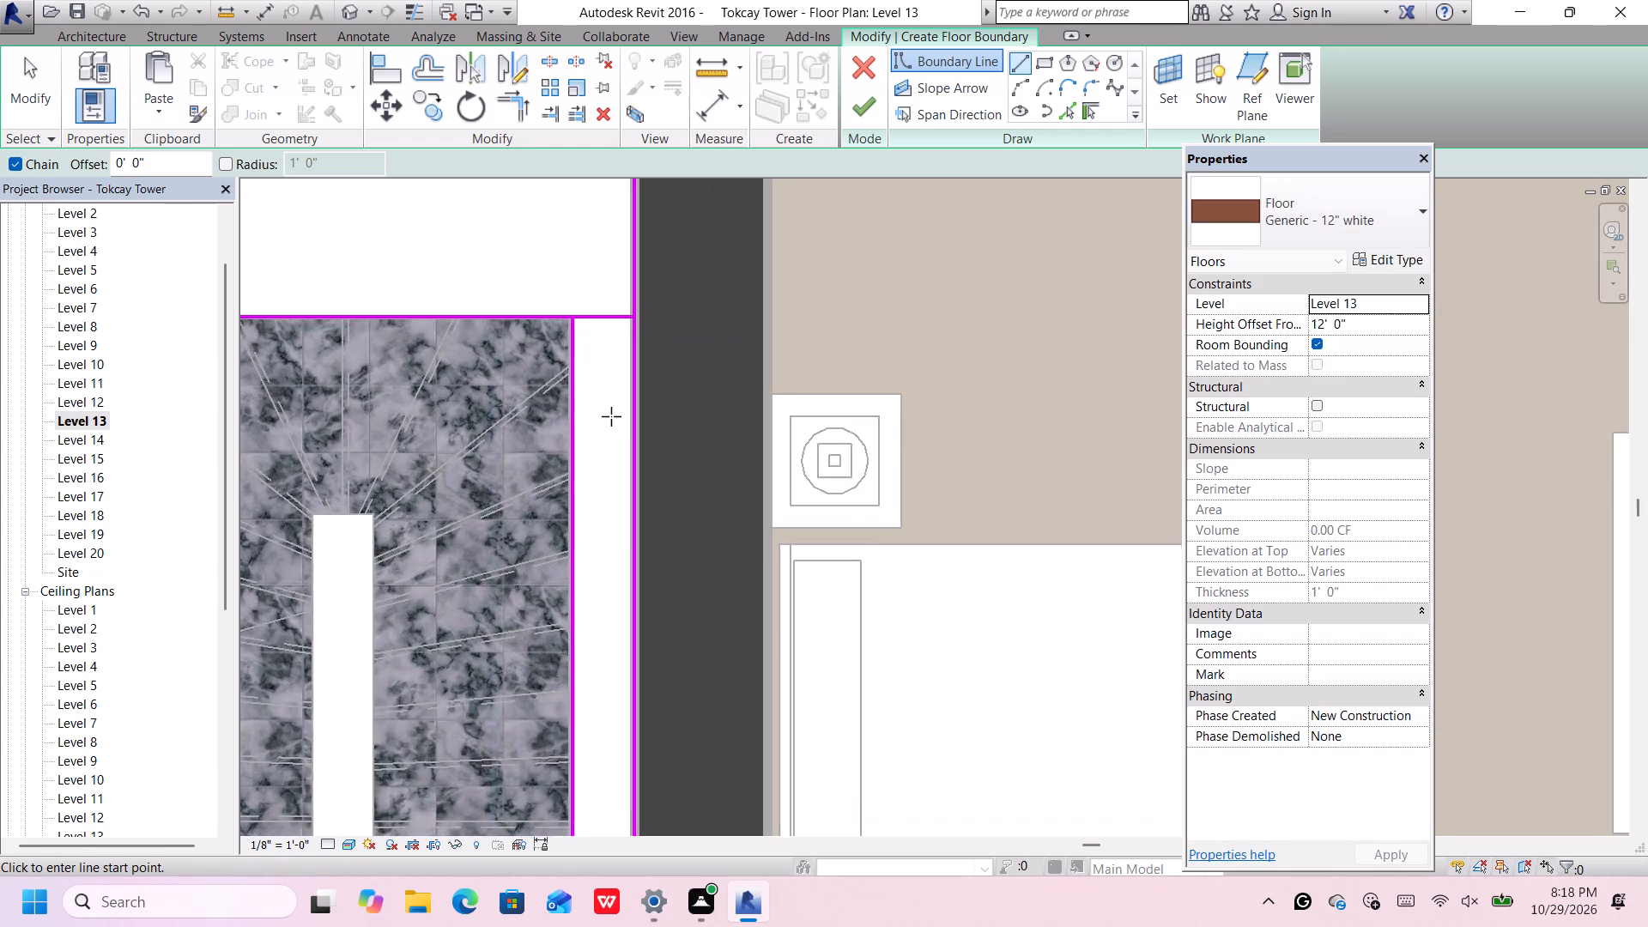
pyautogui.scroll(1, 611, 416)
pyautogui.scroll(-9, 611, 416)
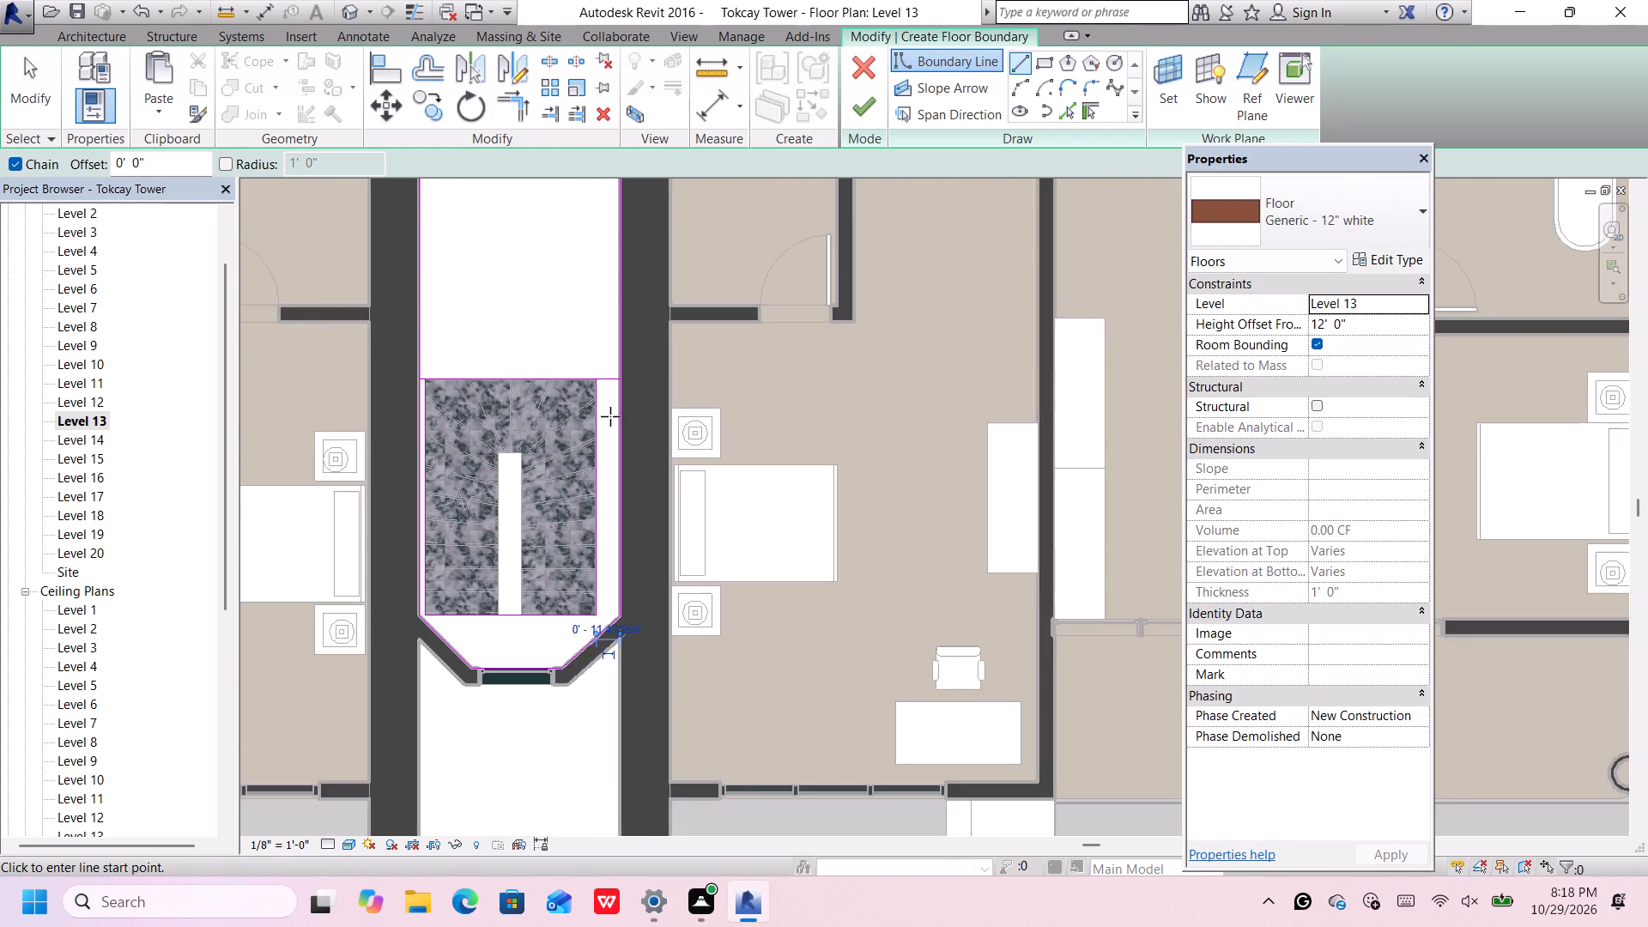
pyautogui.scroll(-1, 610, 416)
pyautogui.moveTo(610, 421); pyautogui.dragTo(627, 512, button='middle')
pyautogui.scroll(3, 626, 507)
pyautogui.scroll(4, 485, 499)
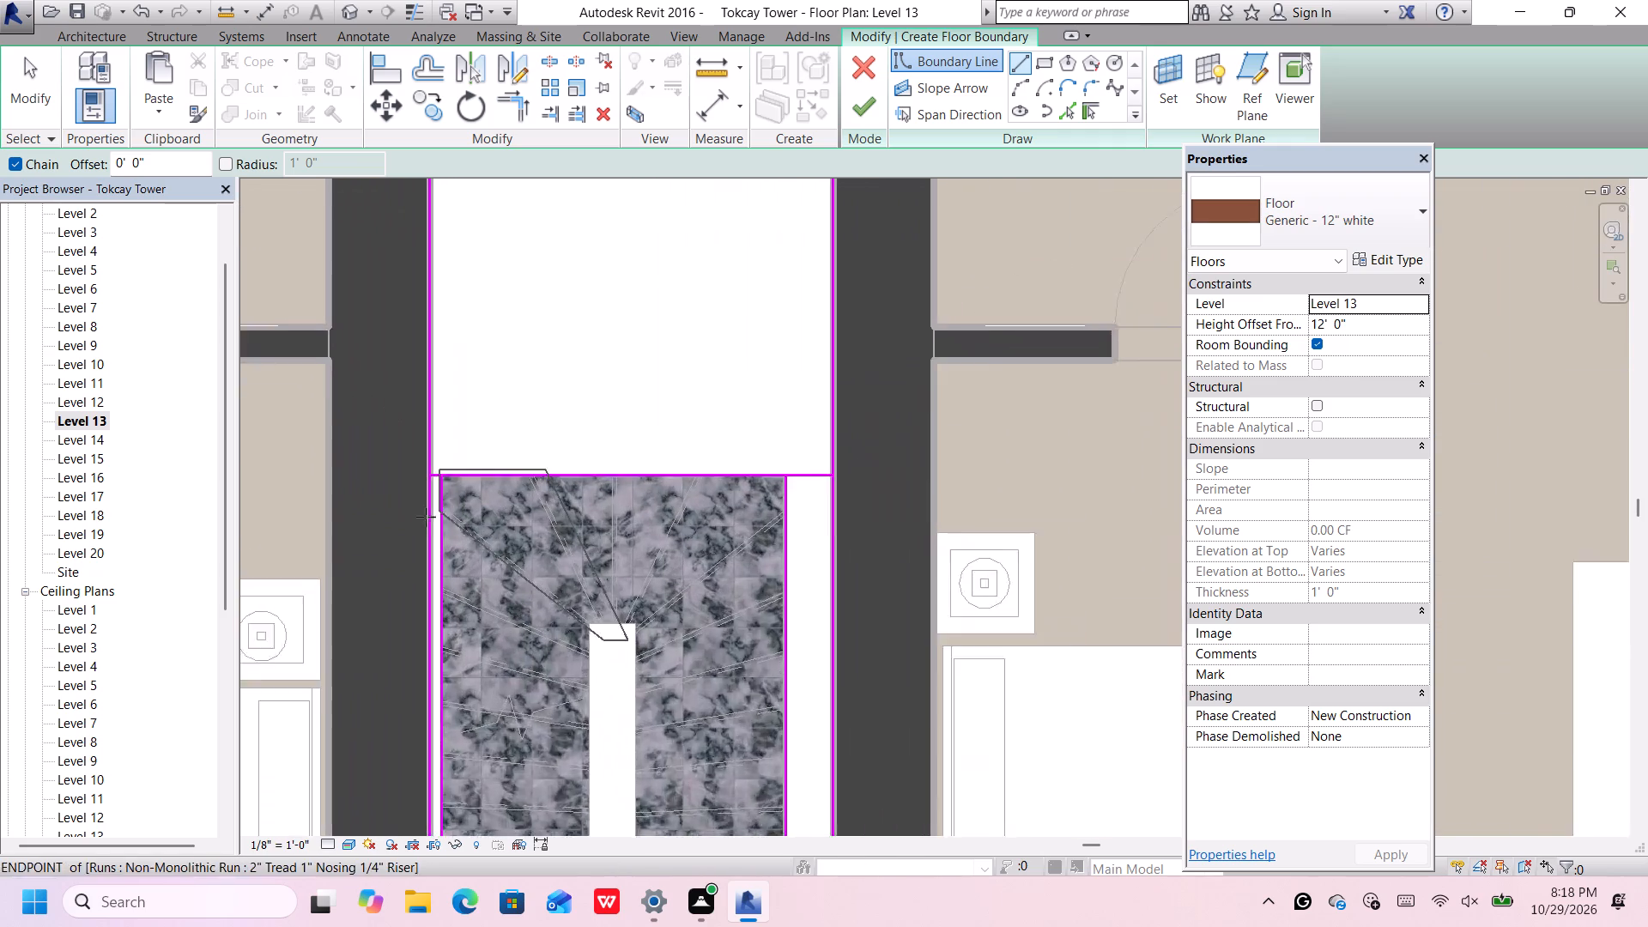
pyautogui.scroll(6, 426, 517)
pyautogui.scroll(3, 456, 411)
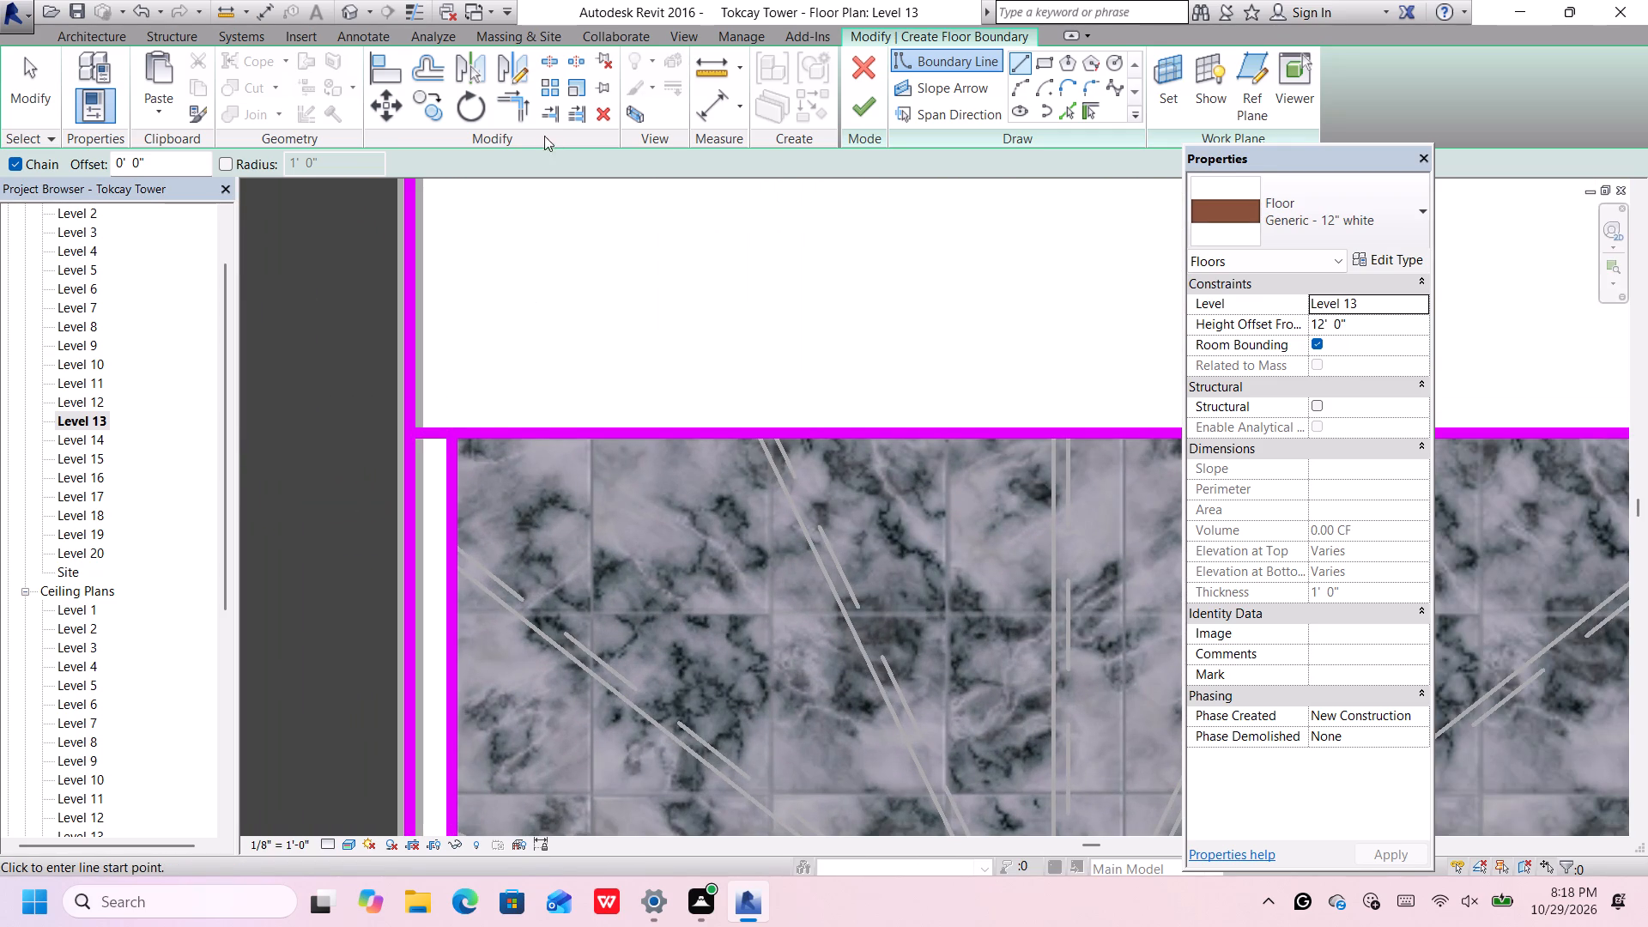
pyautogui.click(551, 59)
pyautogui.scroll(1, 467, 381)
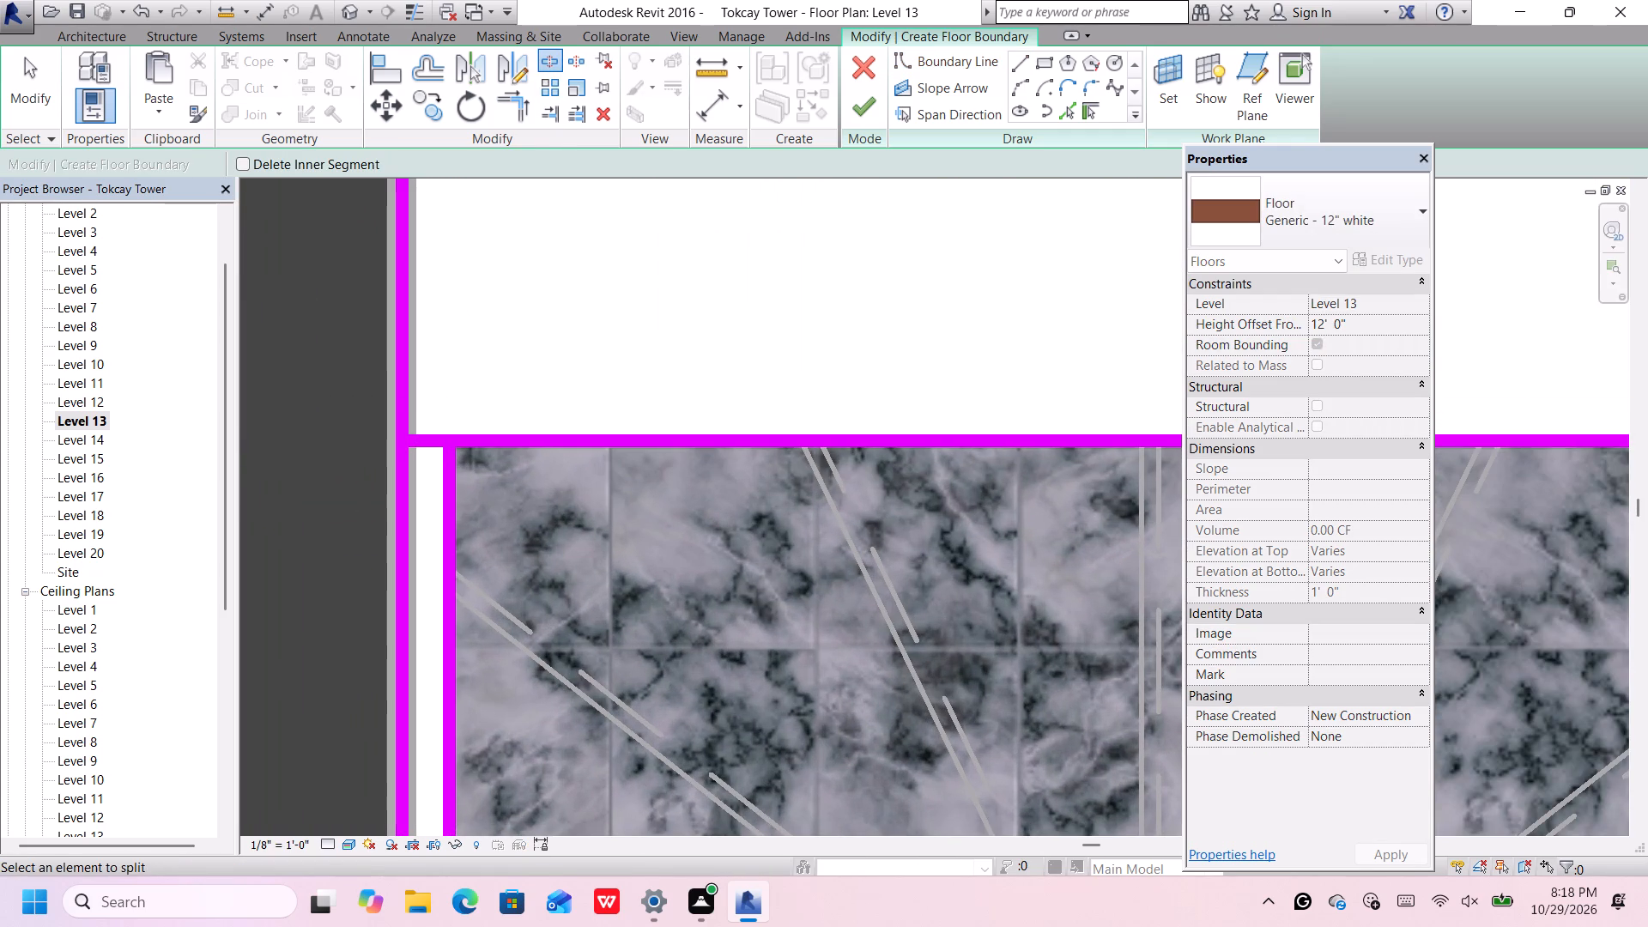
pyautogui.click(451, 437)
pyautogui.scroll(-8, 451, 434)
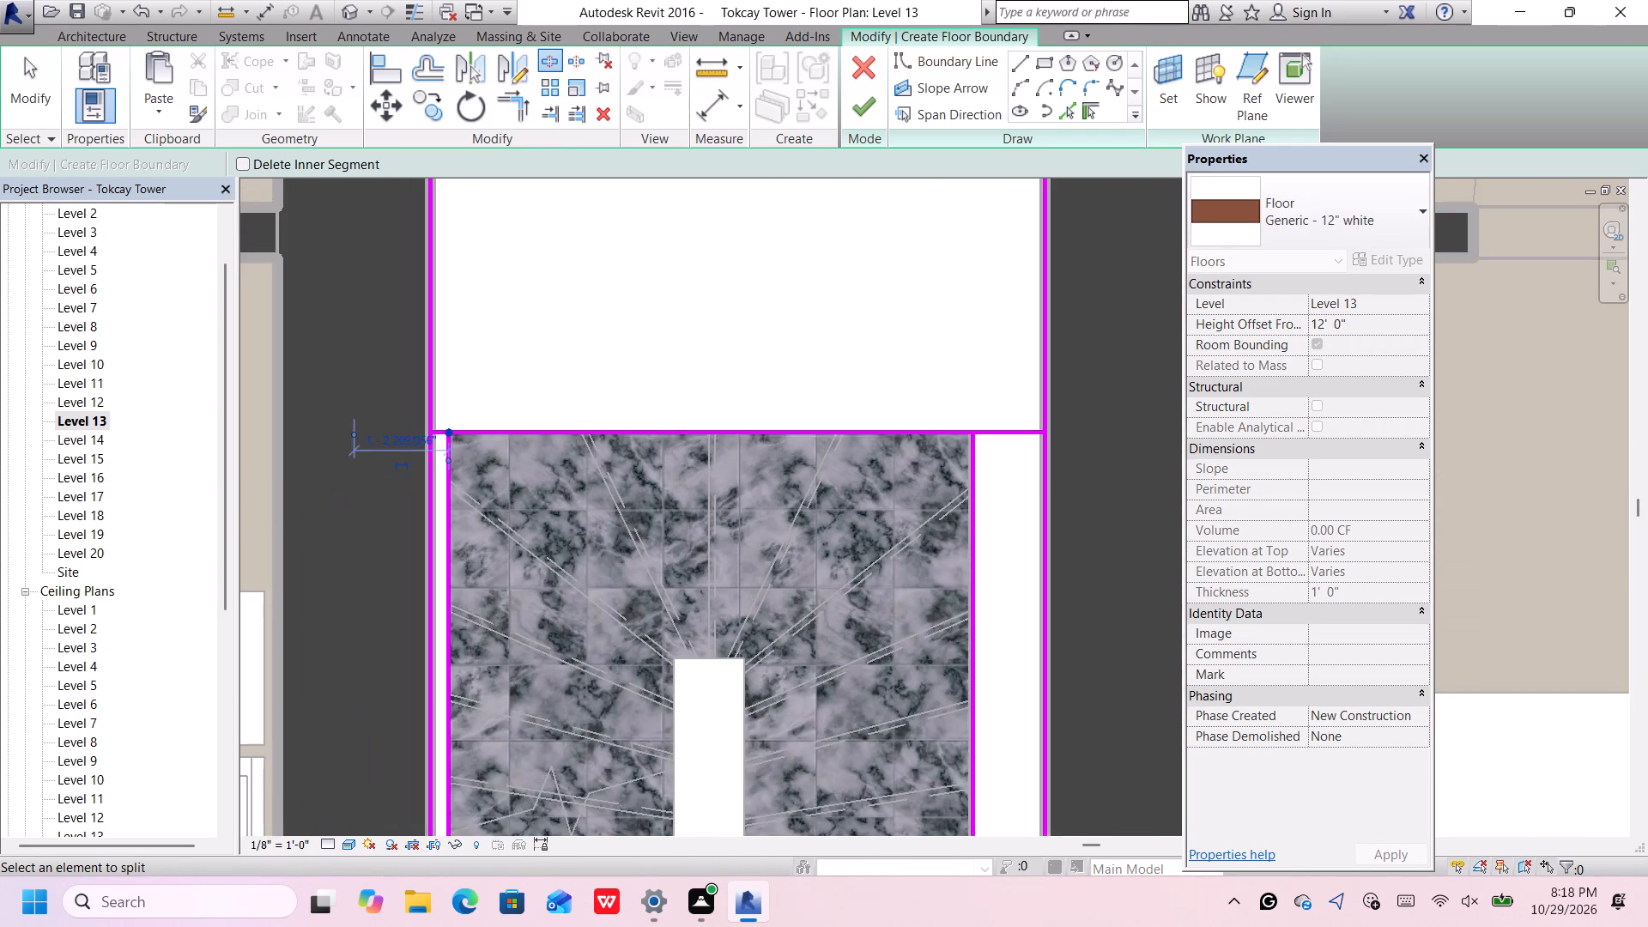
pyautogui.scroll(3, 1085, 527)
pyautogui.click(877, 418)
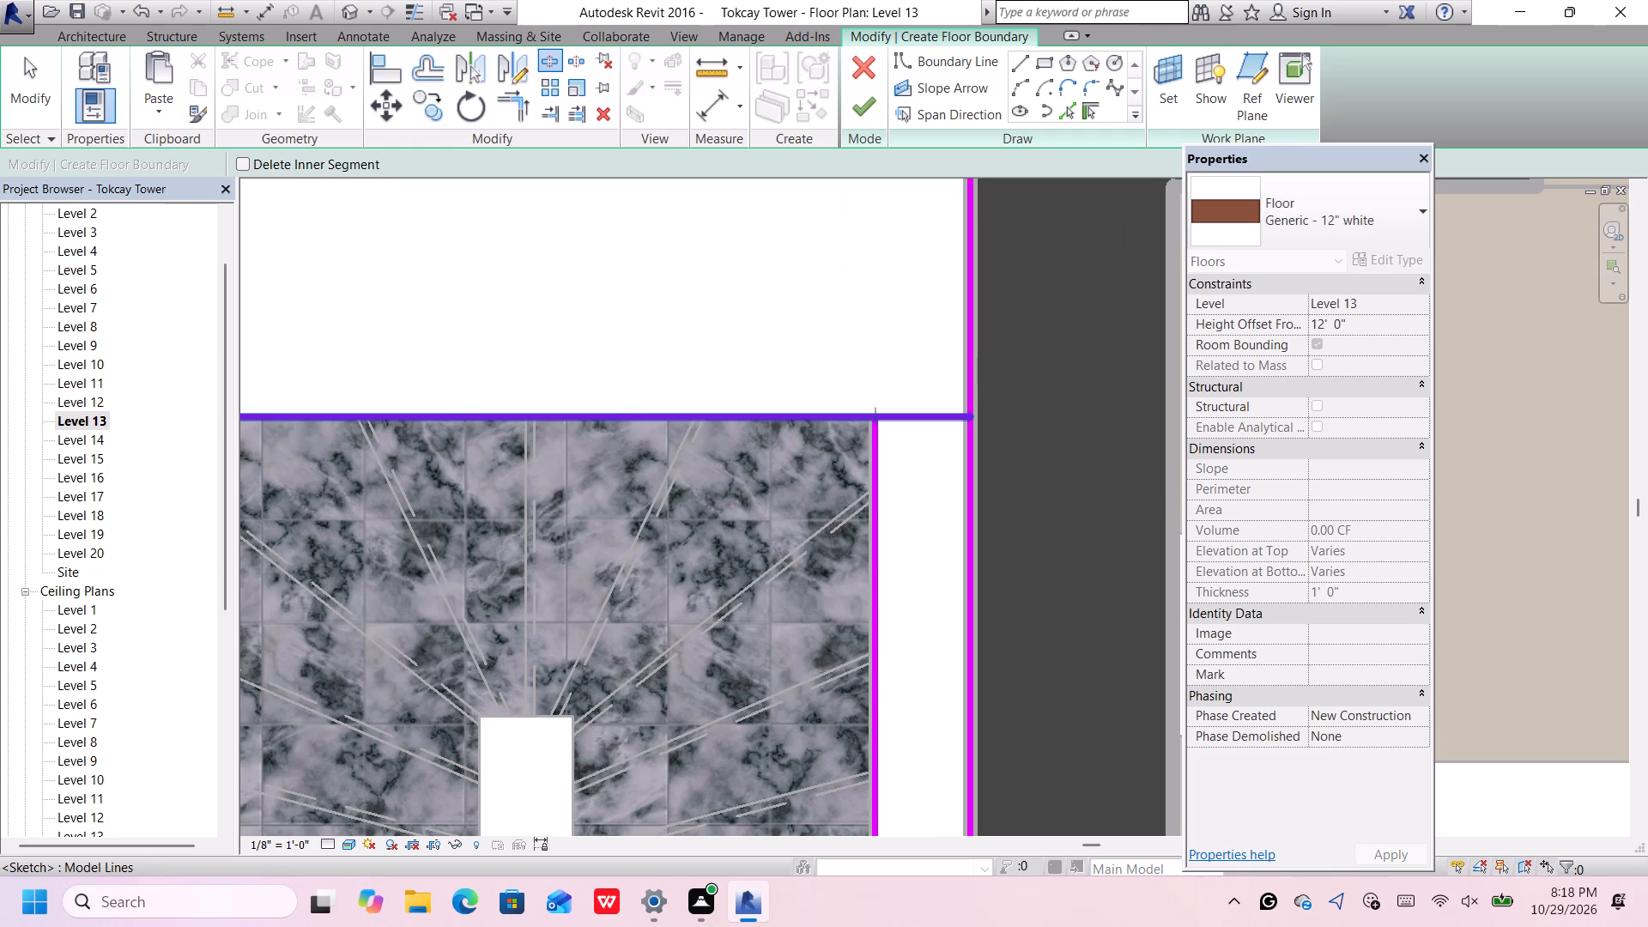
pyautogui.scroll(-6, 878, 405)
pyautogui.moveTo(692, 361); pyautogui.dragTo(803, 397, button='middle')
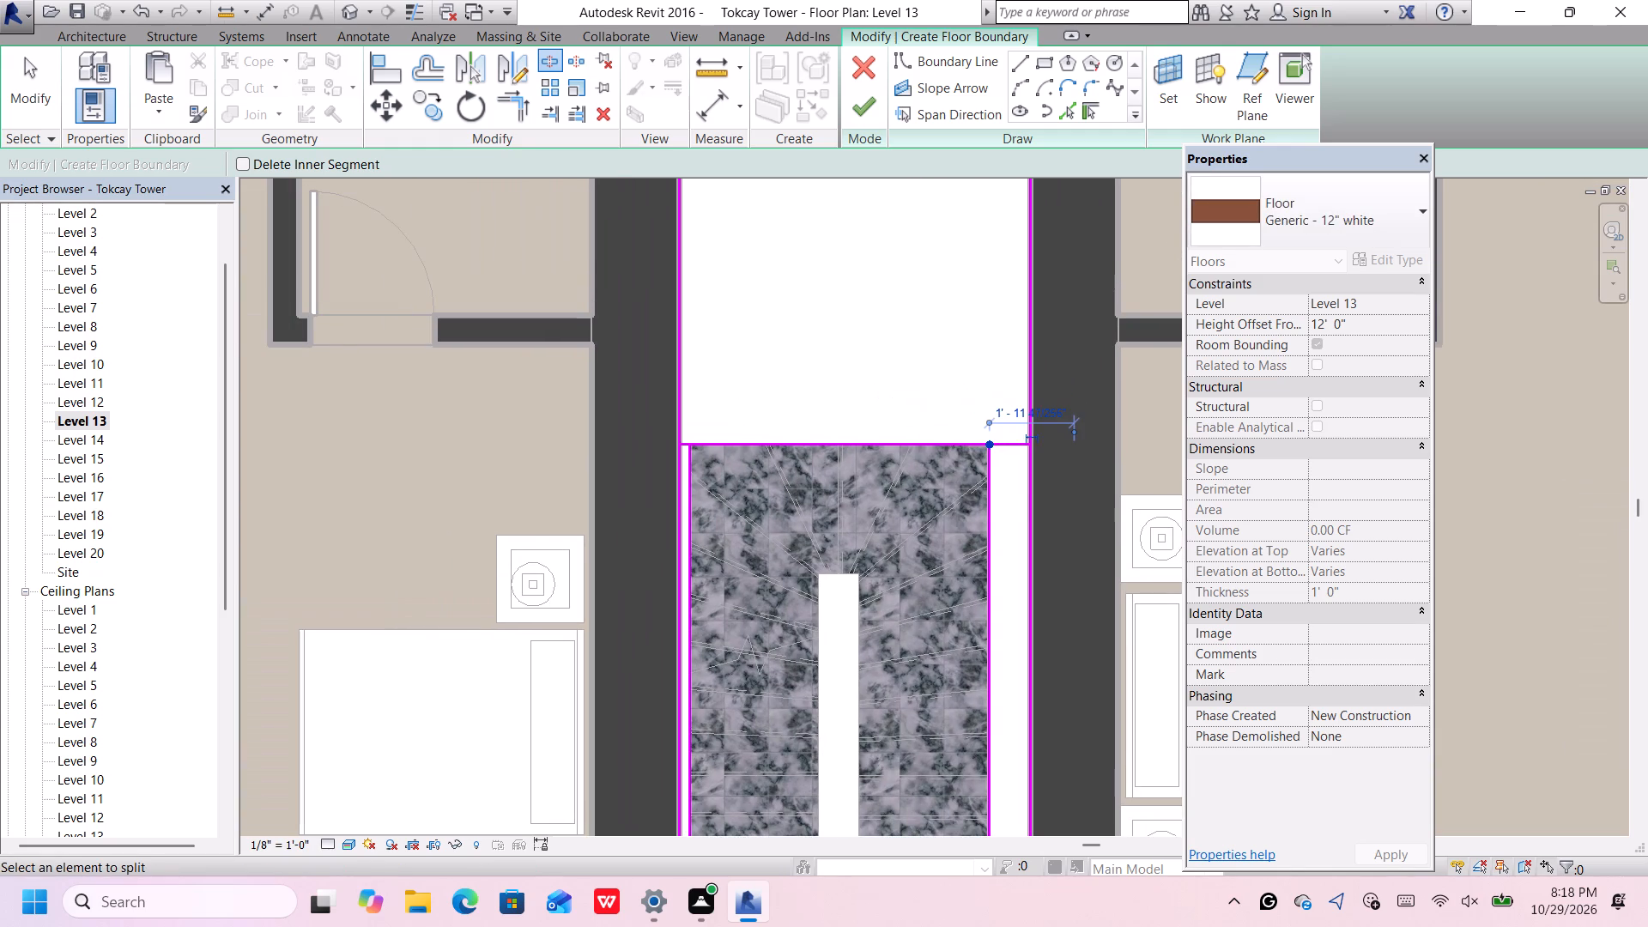
pyautogui.press('Escape')
pyautogui.press('Escape')
# Delete the two short boundary segments between the stair's upper corners and the shaft walls.
pyautogui.scroll(1, 681, 446)
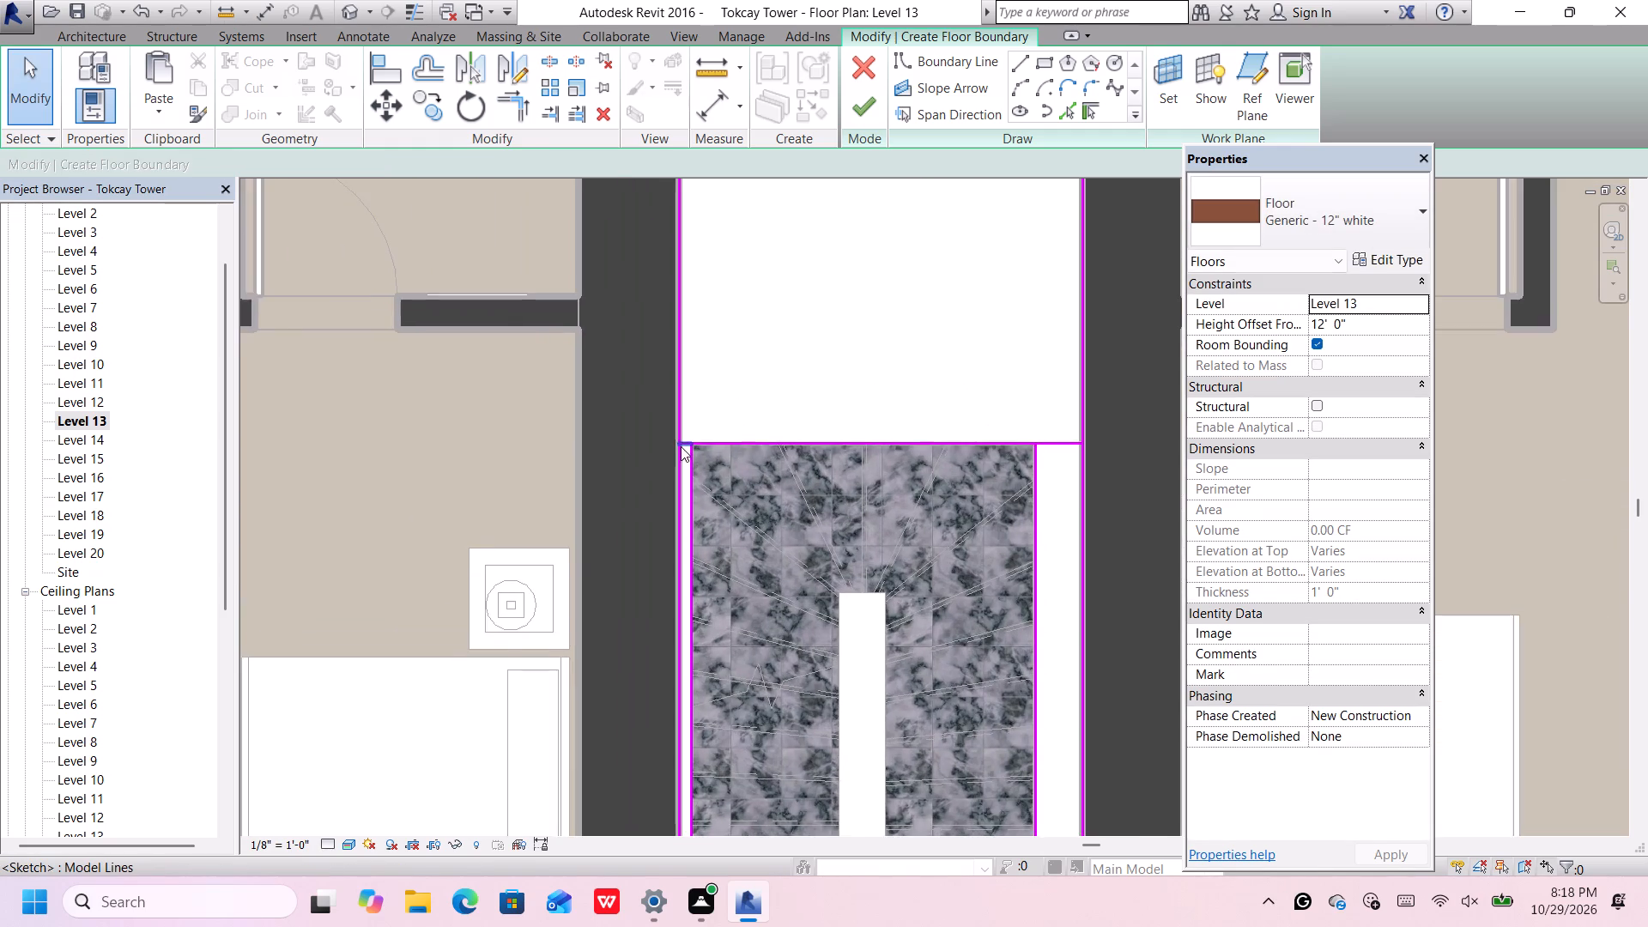
pyautogui.scroll(2, 681, 446)
pyautogui.click(683, 440)
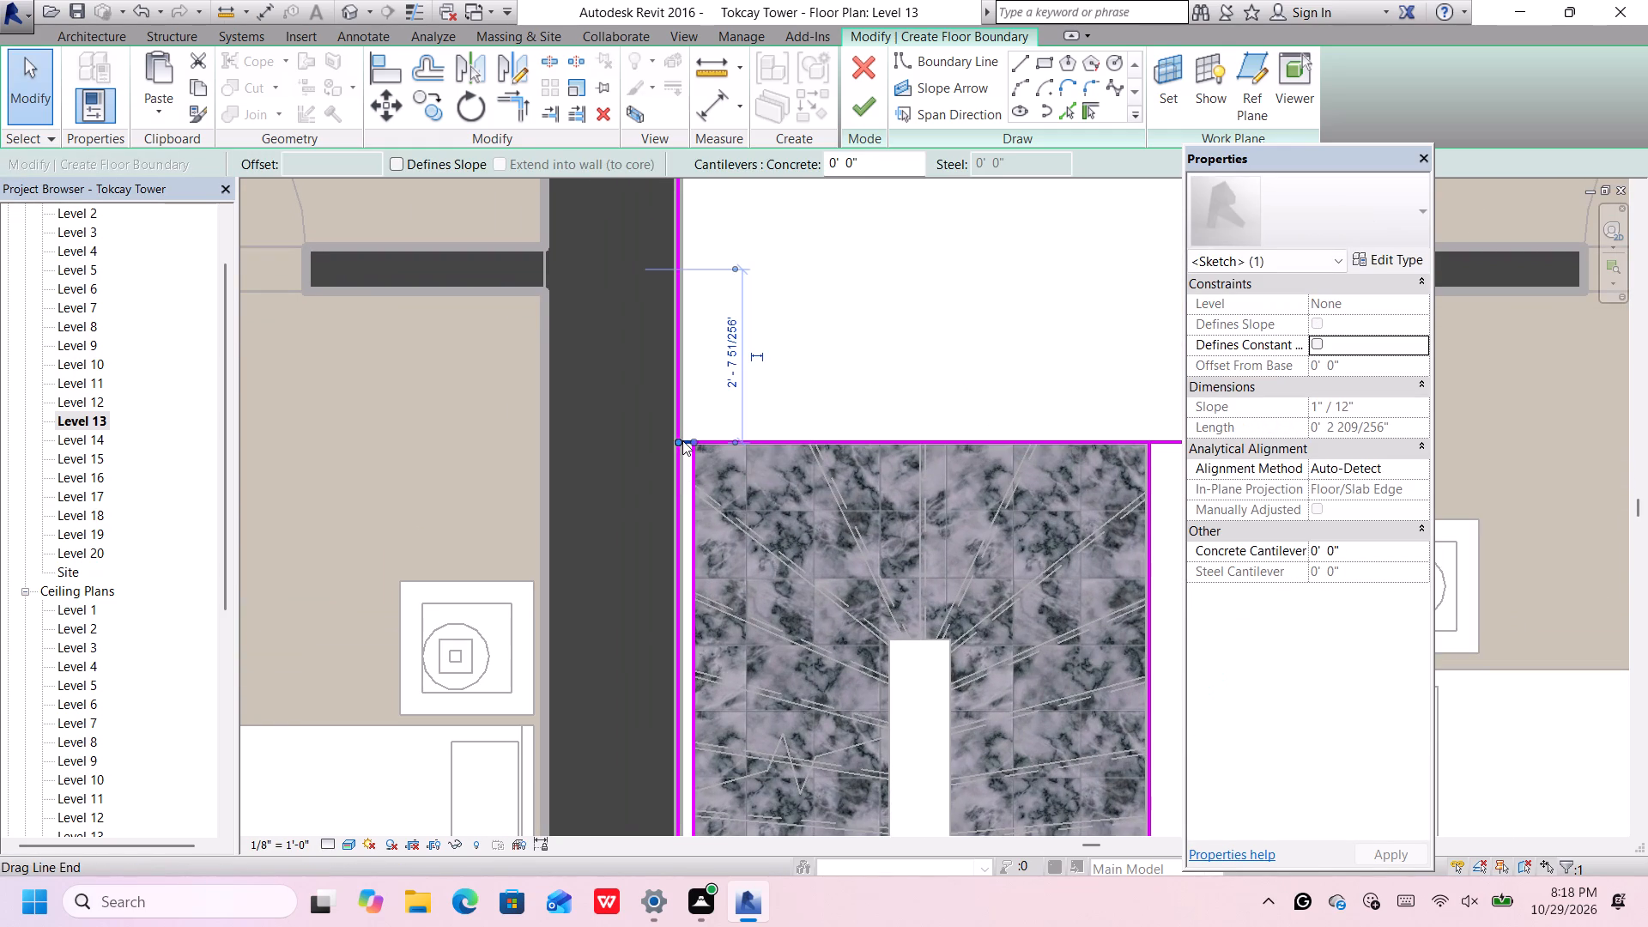
pyautogui.press('Delete')
pyautogui.scroll(-4, 682, 447)
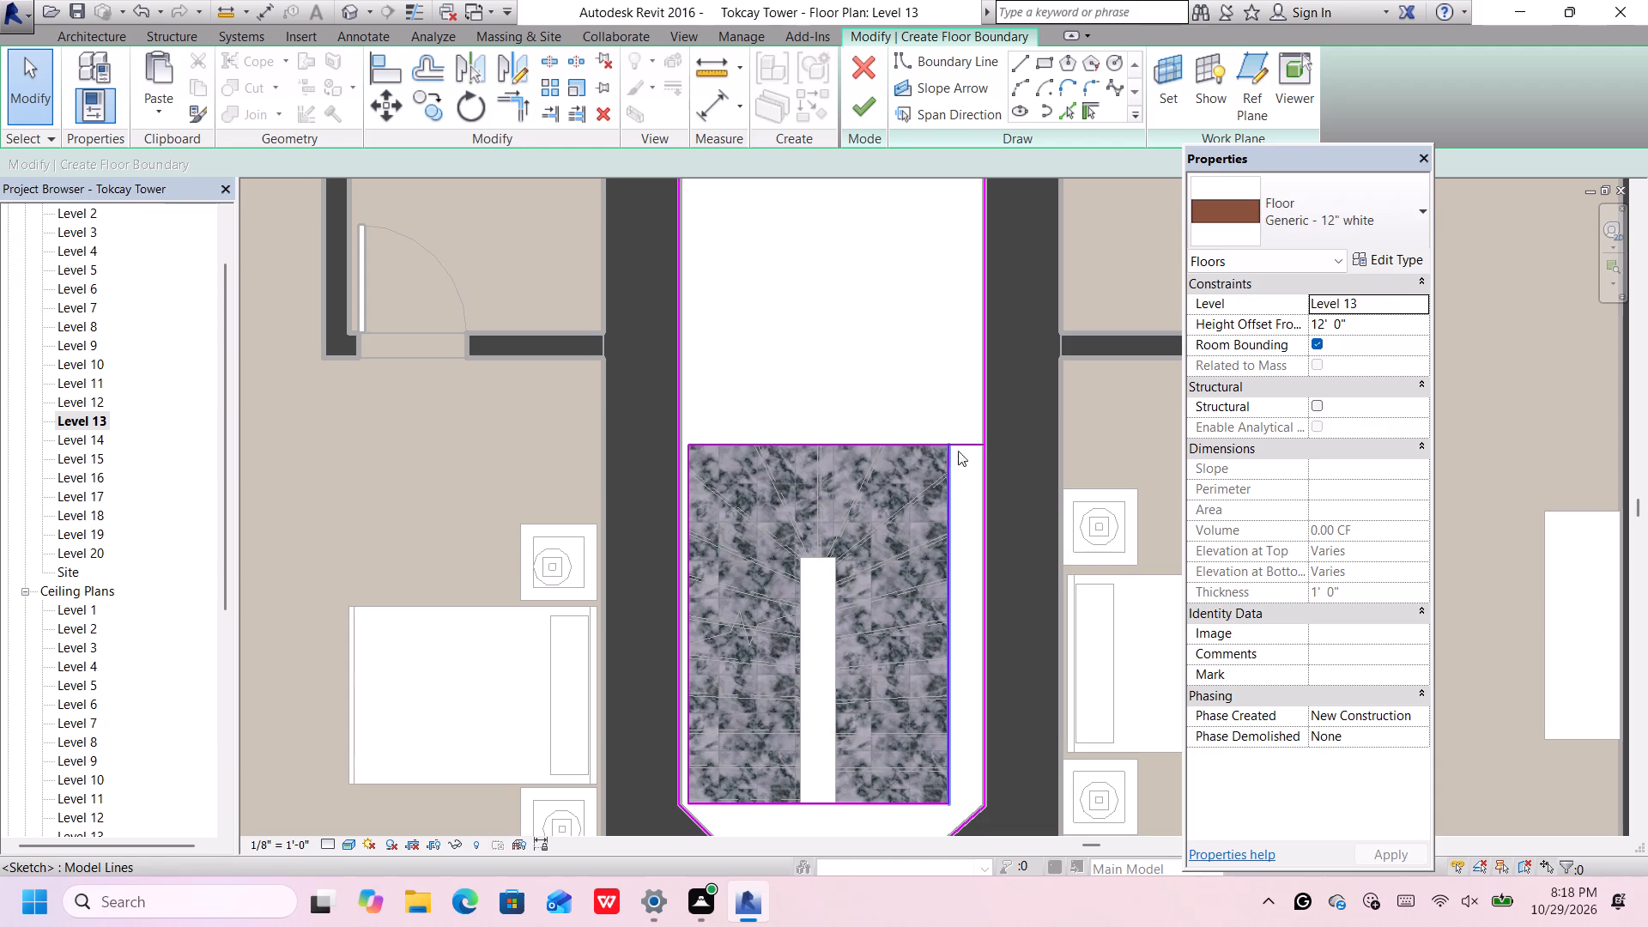
pyautogui.click(964, 445)
pyautogui.press('Delete')
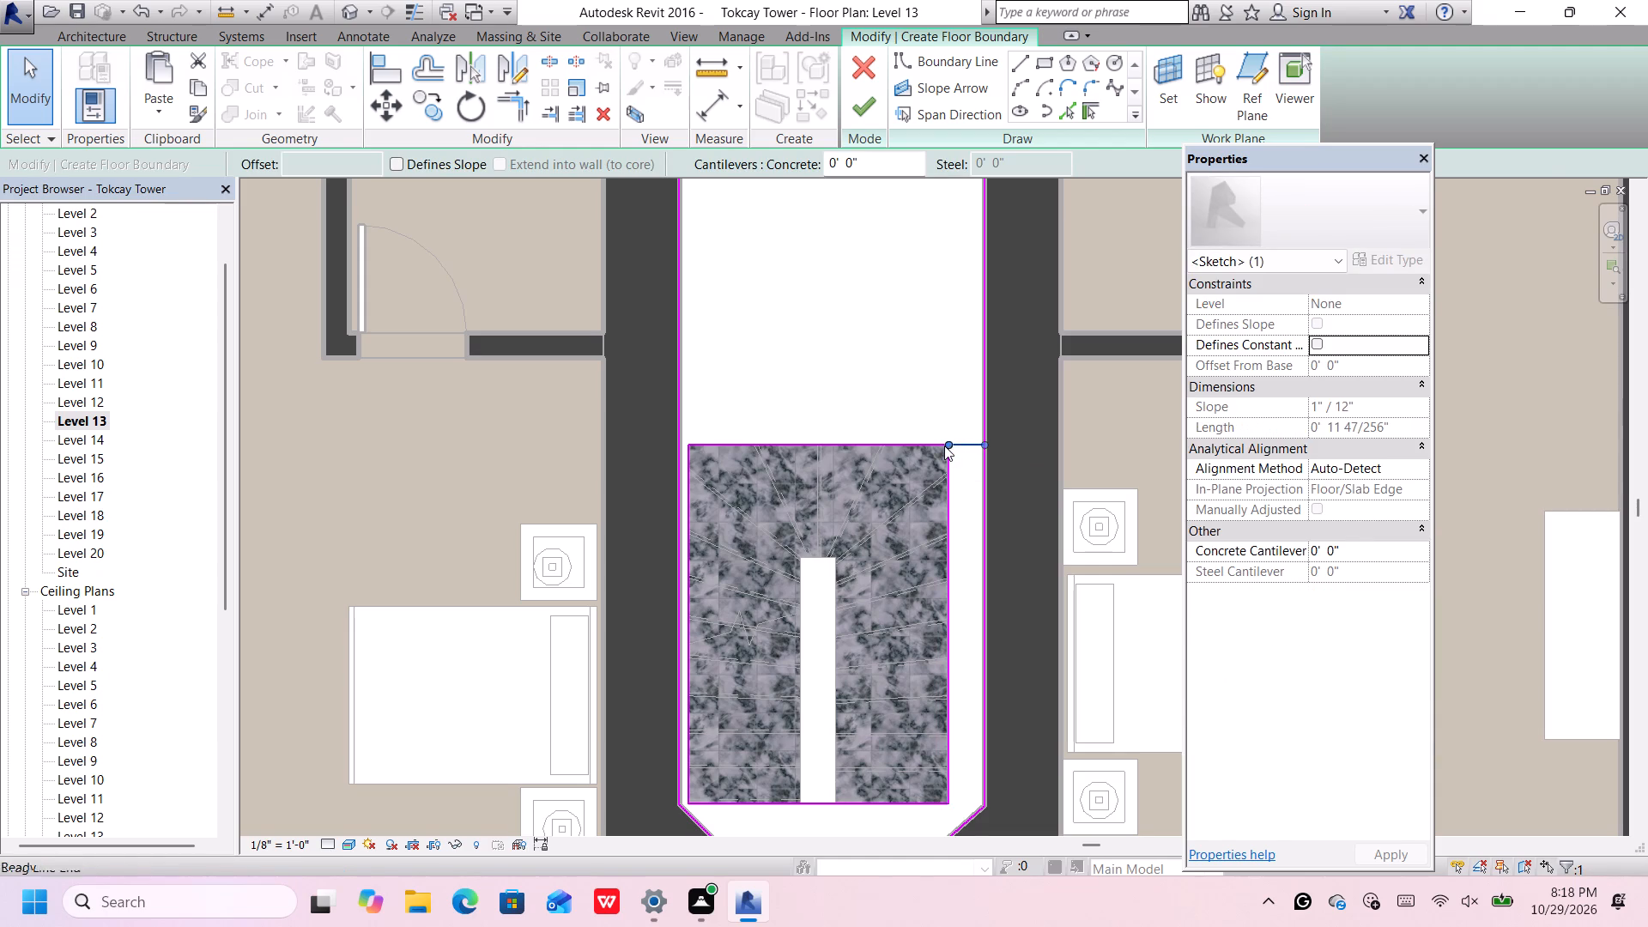
# Set the floor's level constraint to Level 12 and finish the floor boundary.
pyautogui.scroll(-4, 936, 451)
pyautogui.moveTo(930, 393); pyautogui.dragTo(915, 460, button='middle')
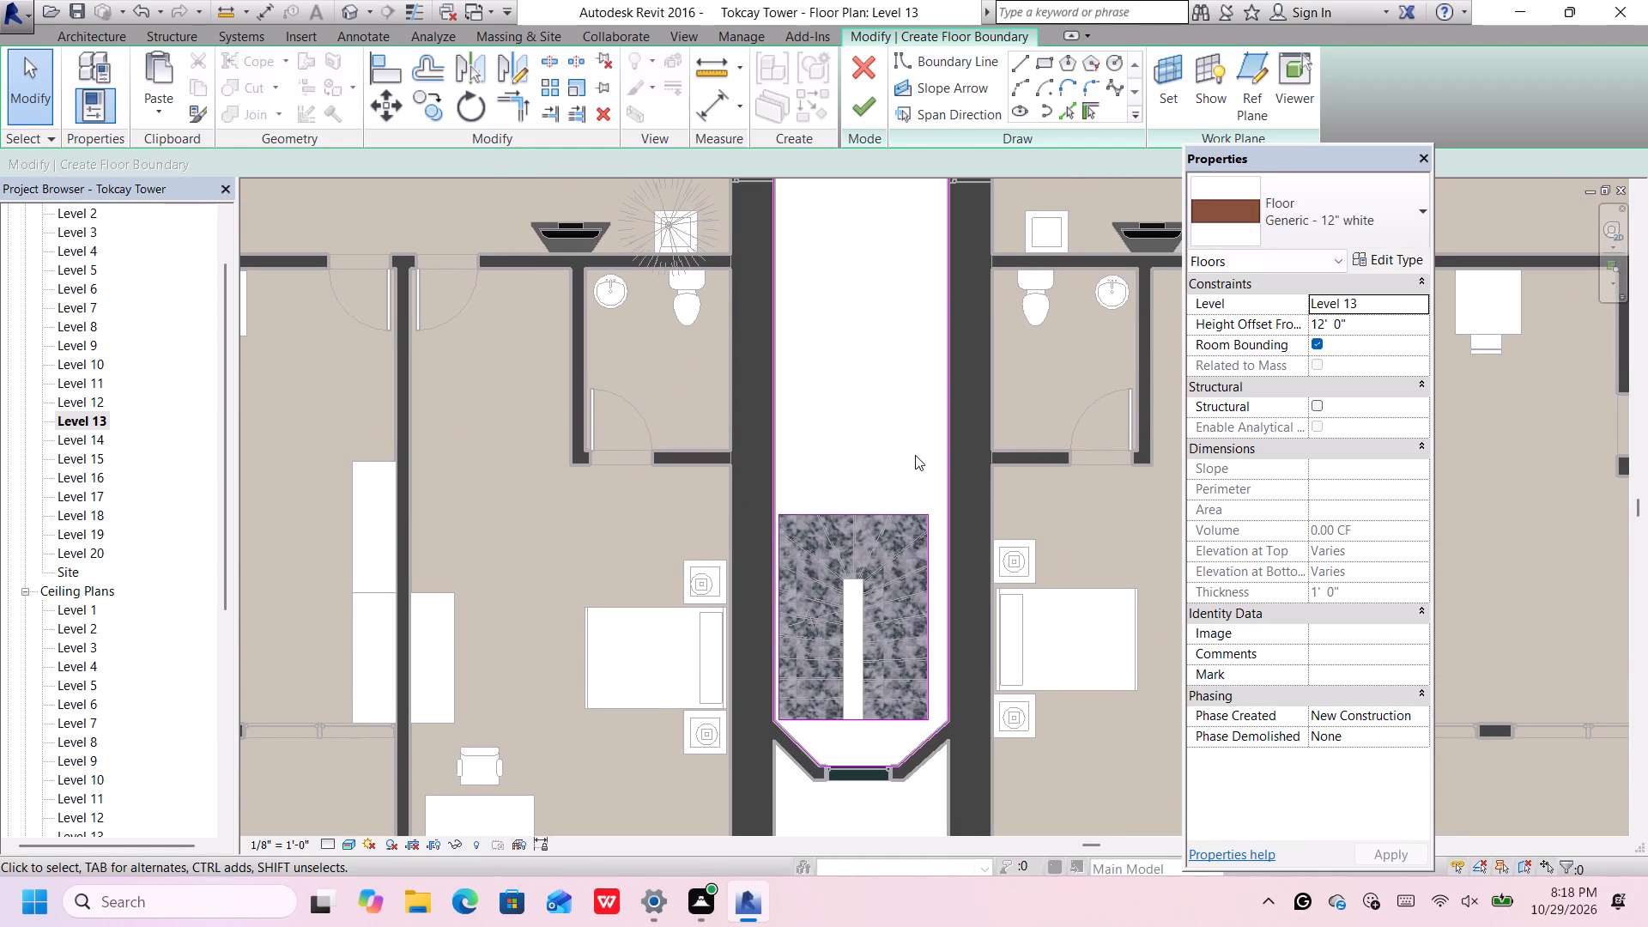
pyautogui.scroll(-9, 915, 454)
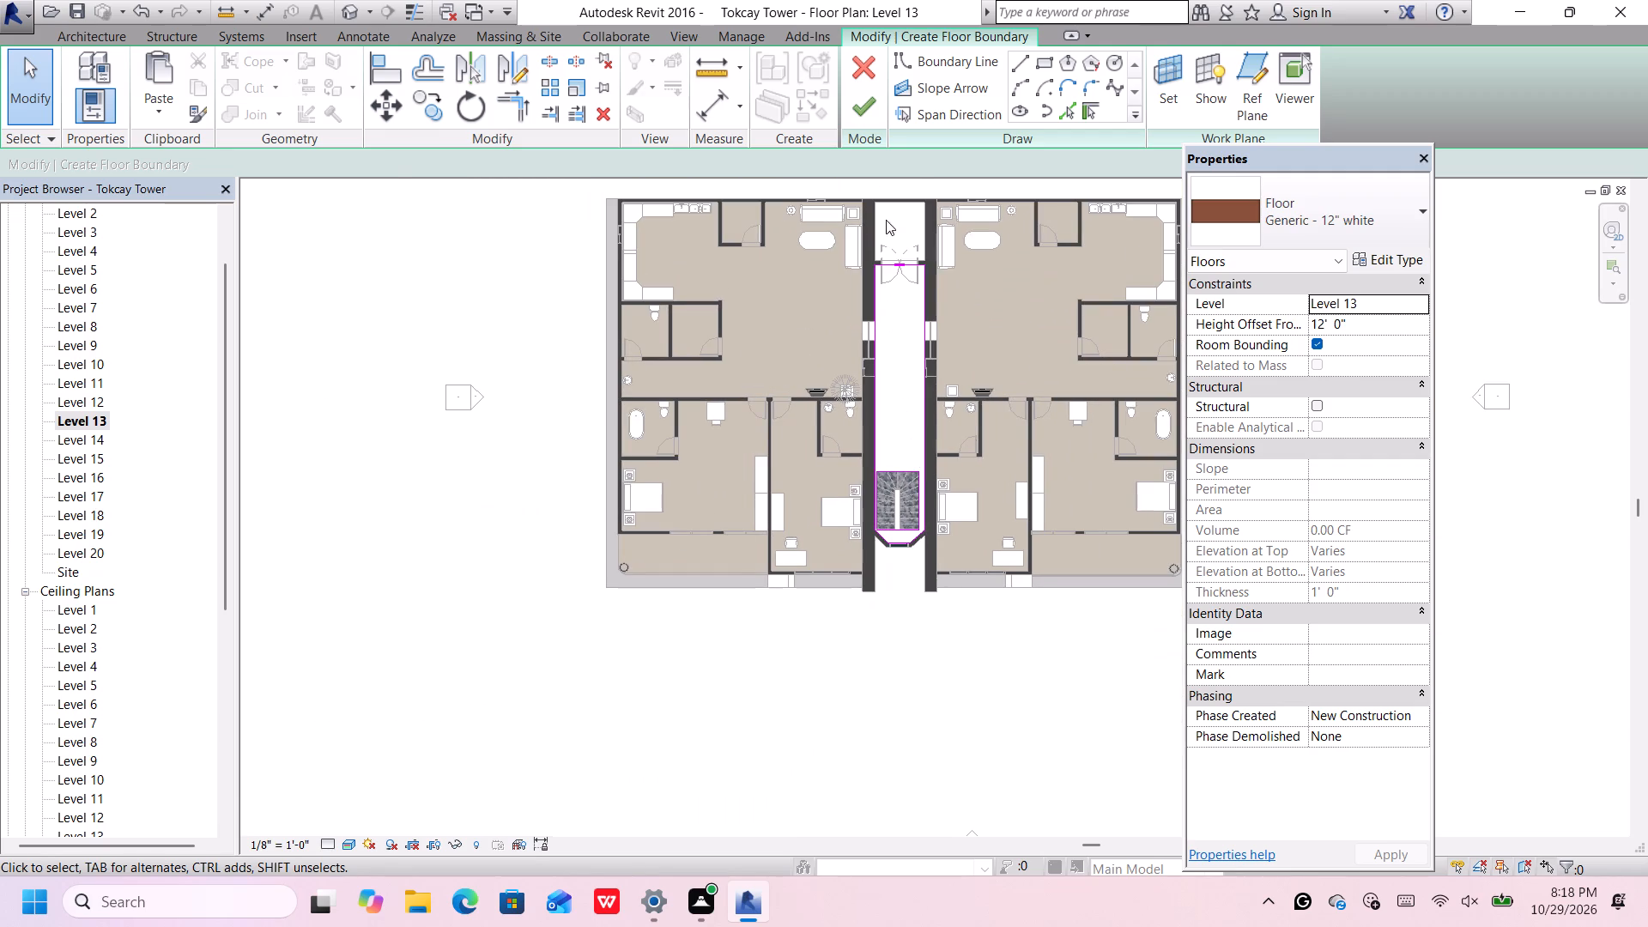
pyautogui.click(1419, 300)
pyautogui.click(1372, 353)
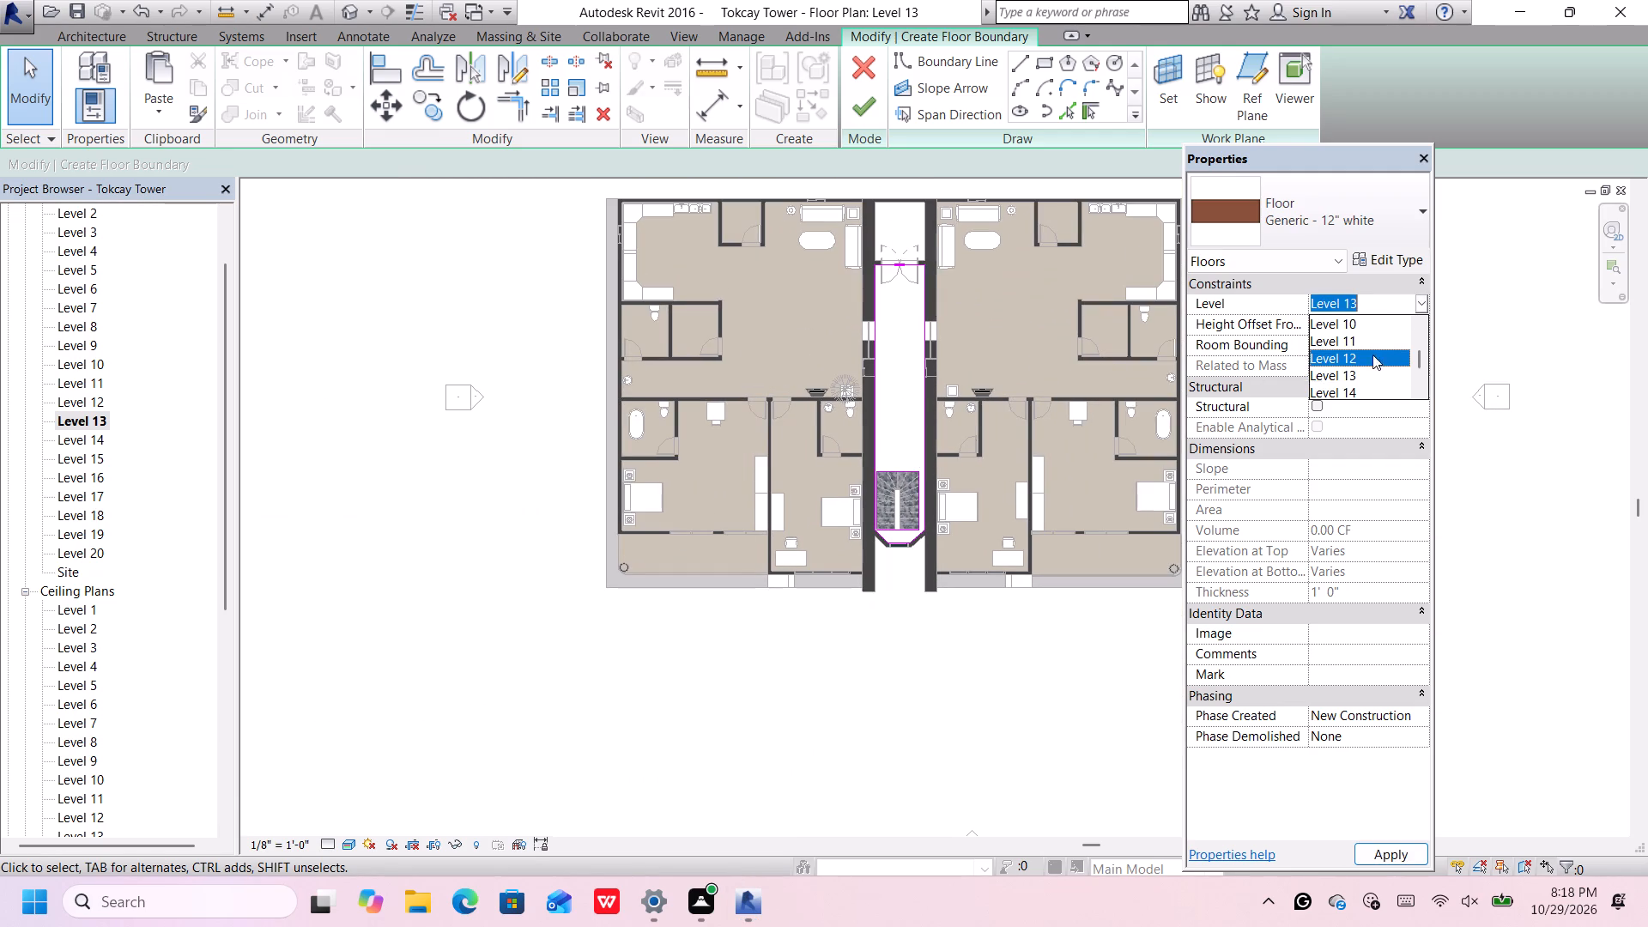
pyautogui.click(859, 106)
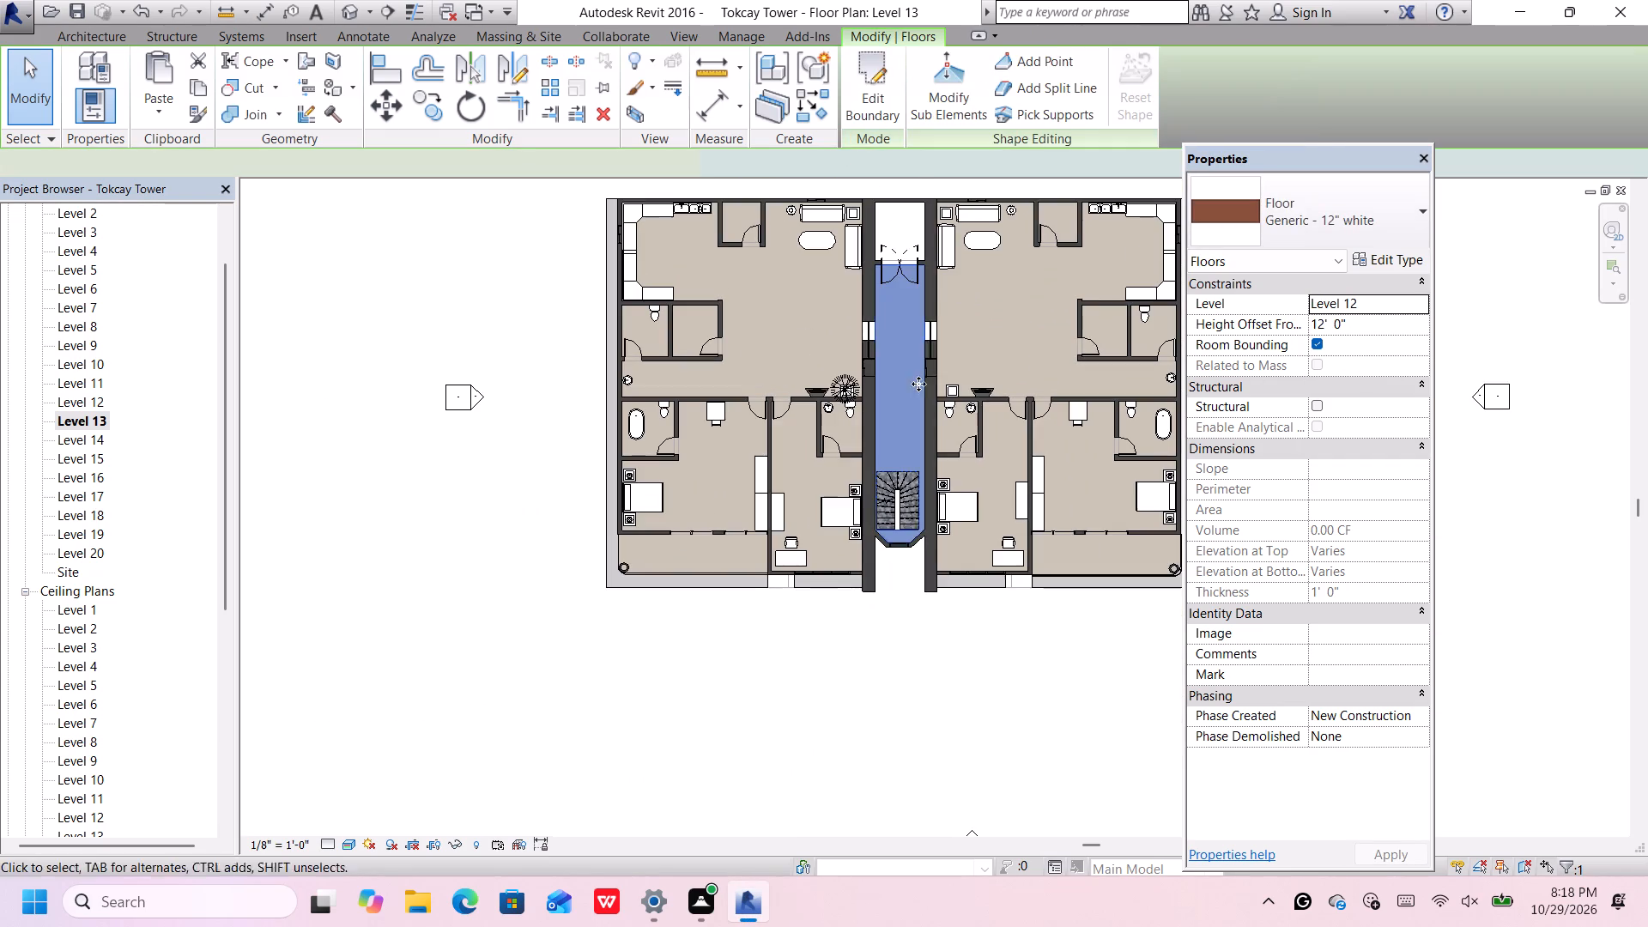
pyautogui.scroll(-4, 930, 411)
pyautogui.click(883, 642)
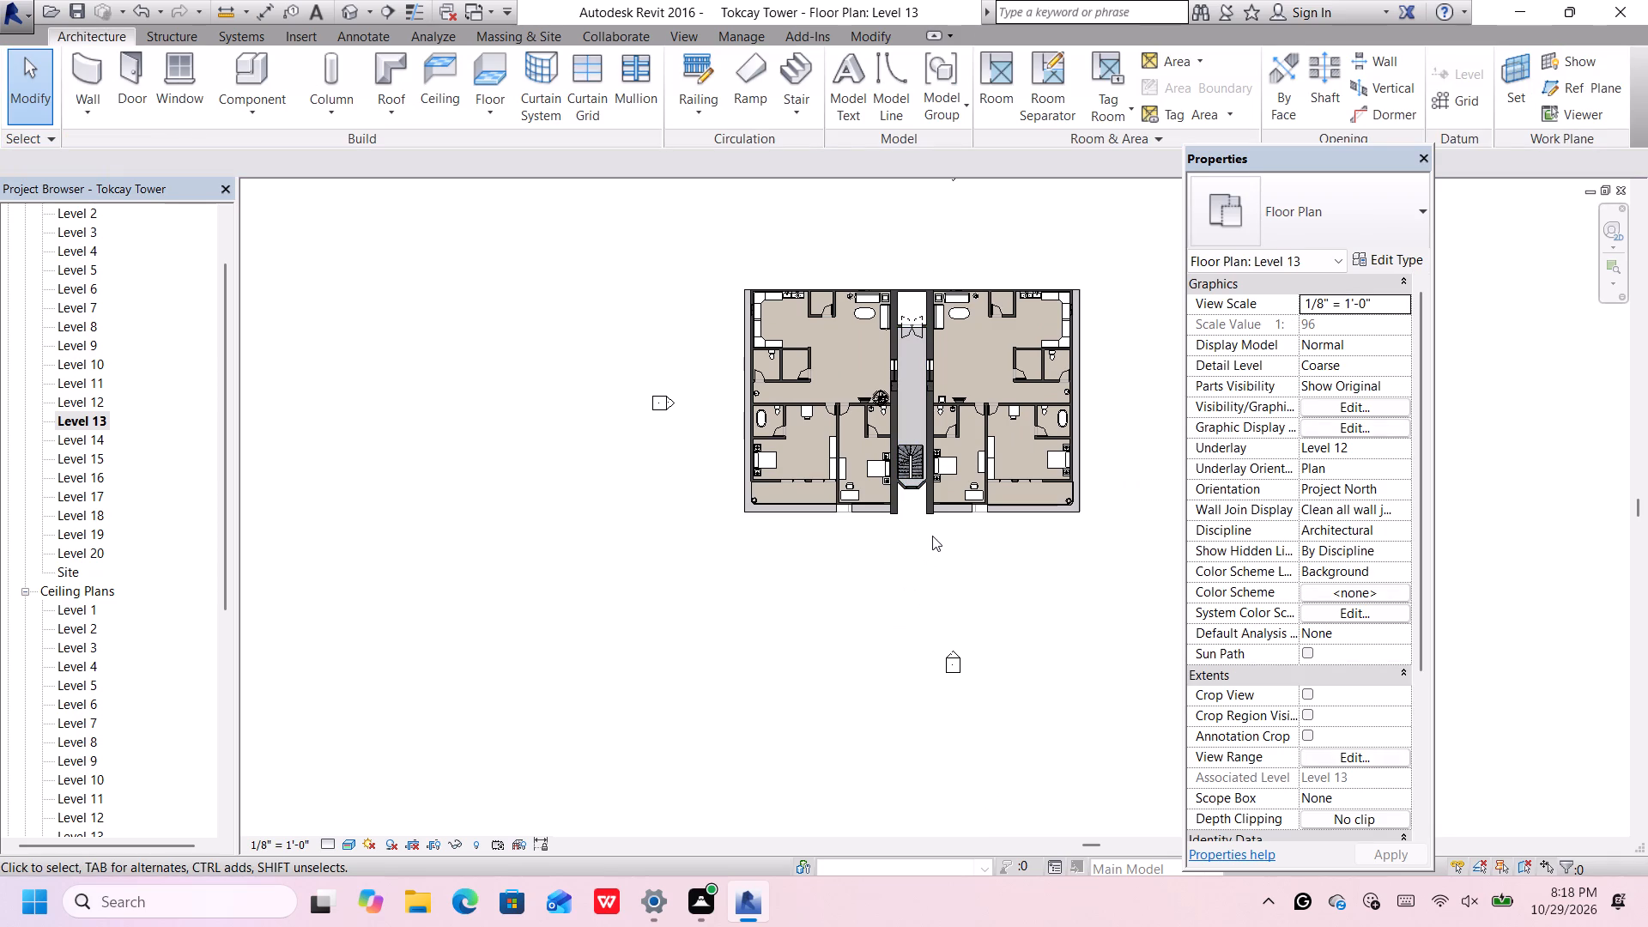
# Open the Level 14 floor plan.
pyautogui.moveTo(920, 532); pyautogui.dragTo(918, 533, button='middle')
pyautogui.moveTo(918, 533); pyautogui.dragTo(855, 522, button='middle')
pyautogui.scroll(2, 855, 423)
pyautogui.scroll(4, 859, 341)
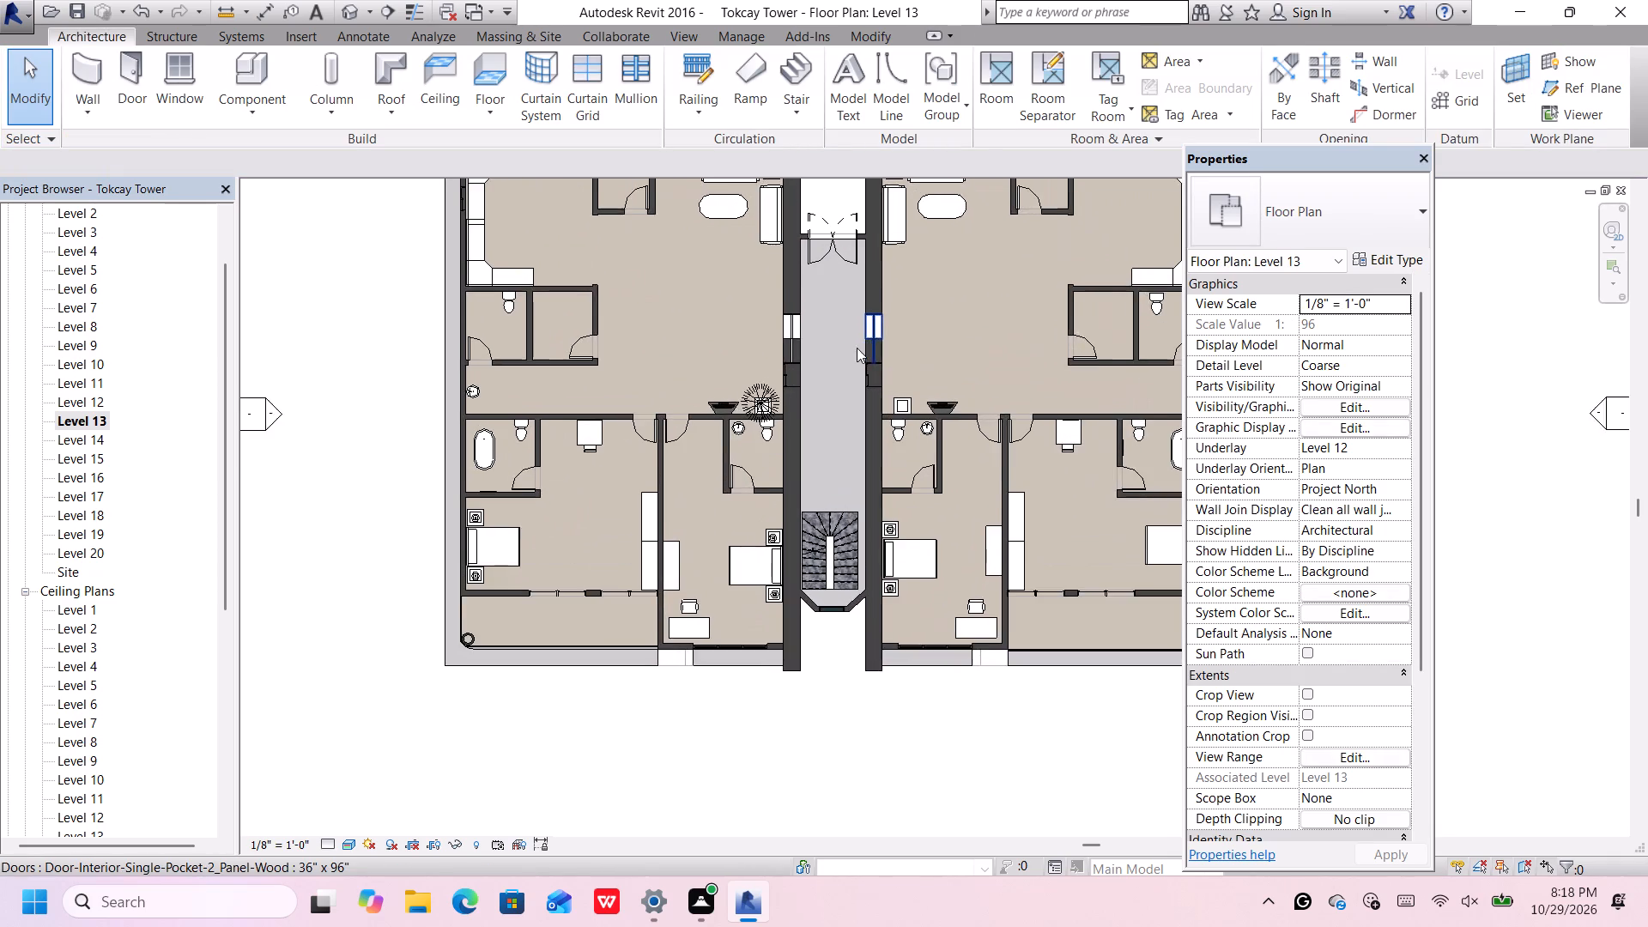
pyautogui.moveTo(857, 350); pyautogui.dragTo(845, 417, button='middle')
pyautogui.scroll(-3, 832, 428)
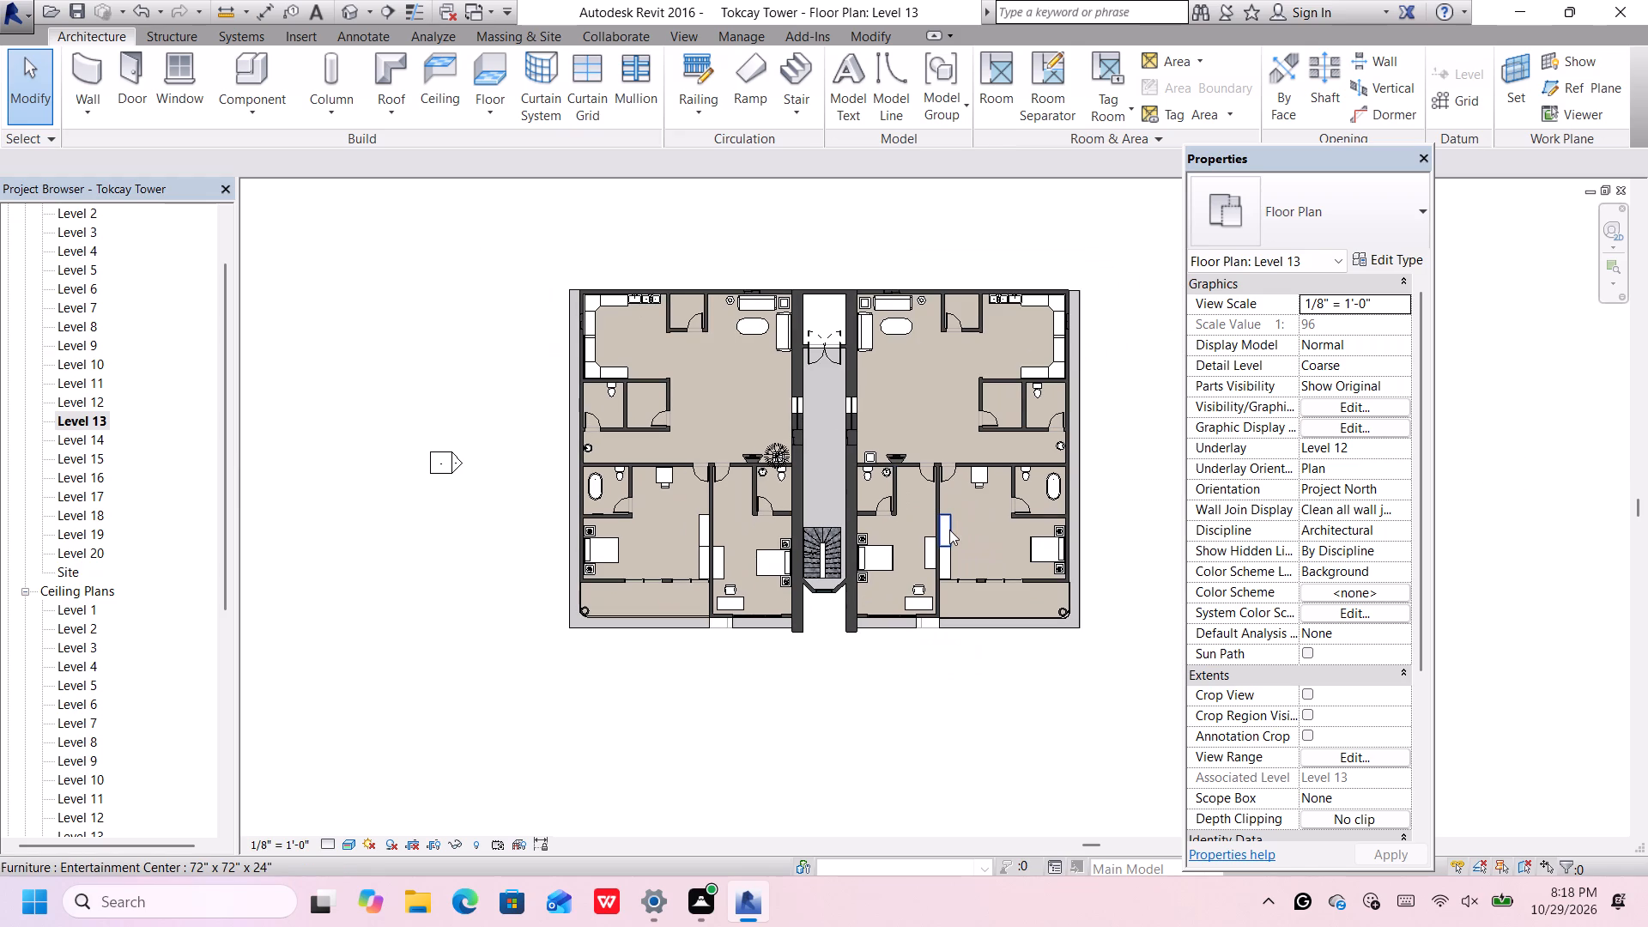
pyautogui.doubleClick(93, 441)
pyautogui.scroll(-5, 393, 523)
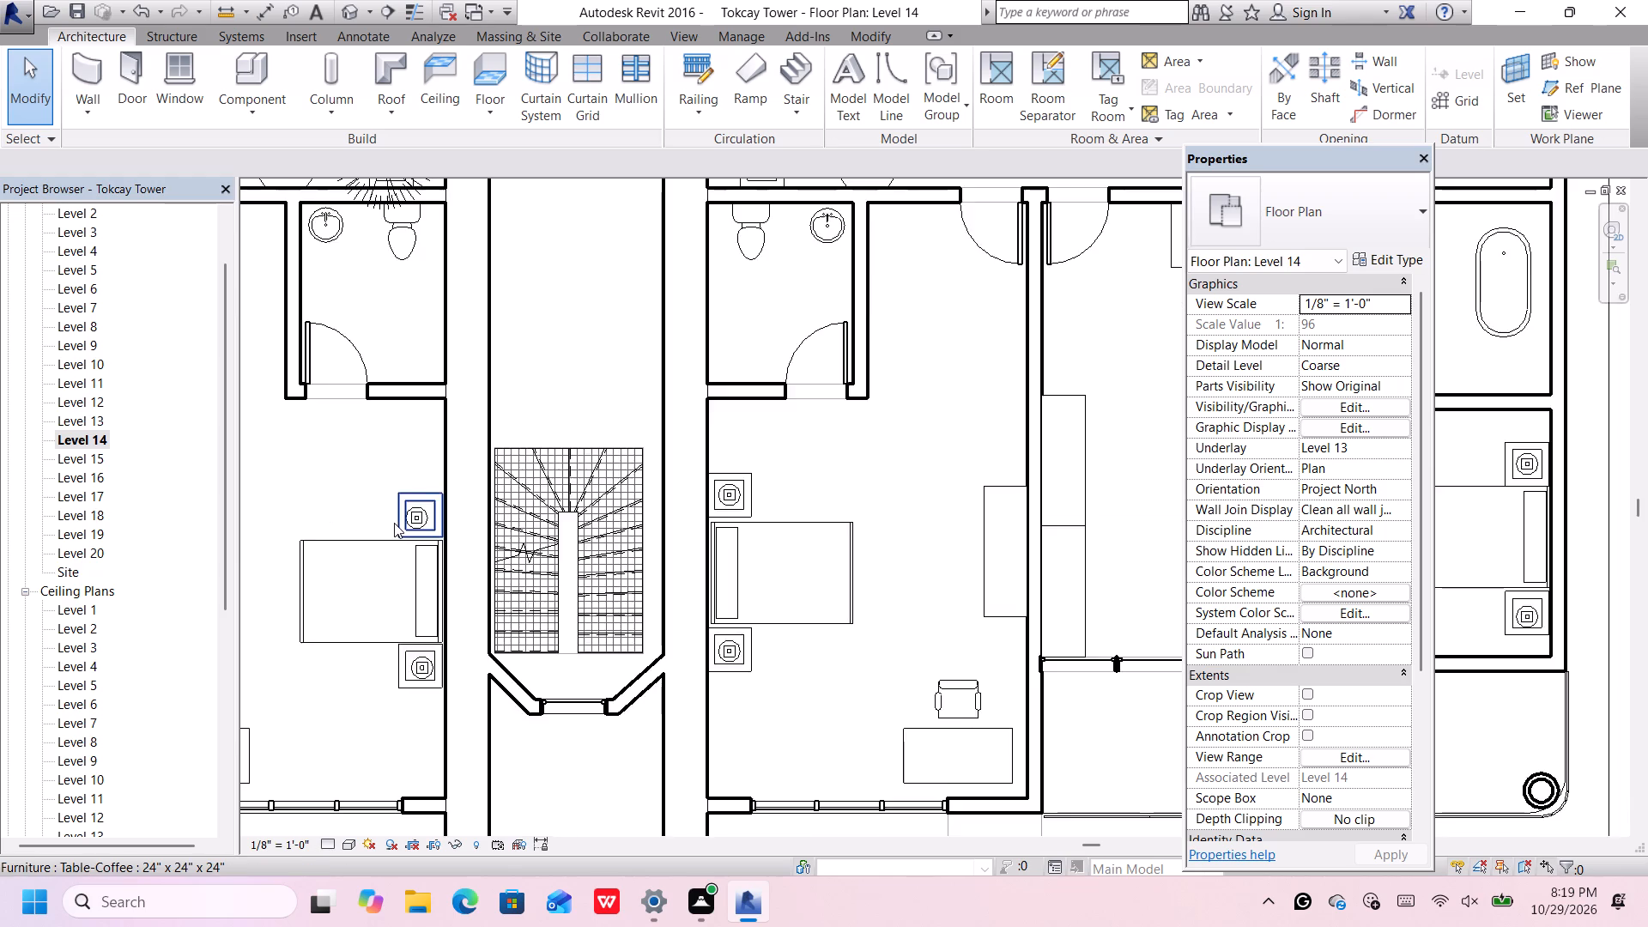
# Set the Level 14 floor plan's visual style to Realistic.
pyautogui.scroll(-10, 394, 523)
pyautogui.moveTo(390, 562); pyautogui.dragTo(704, 597, button='middle')
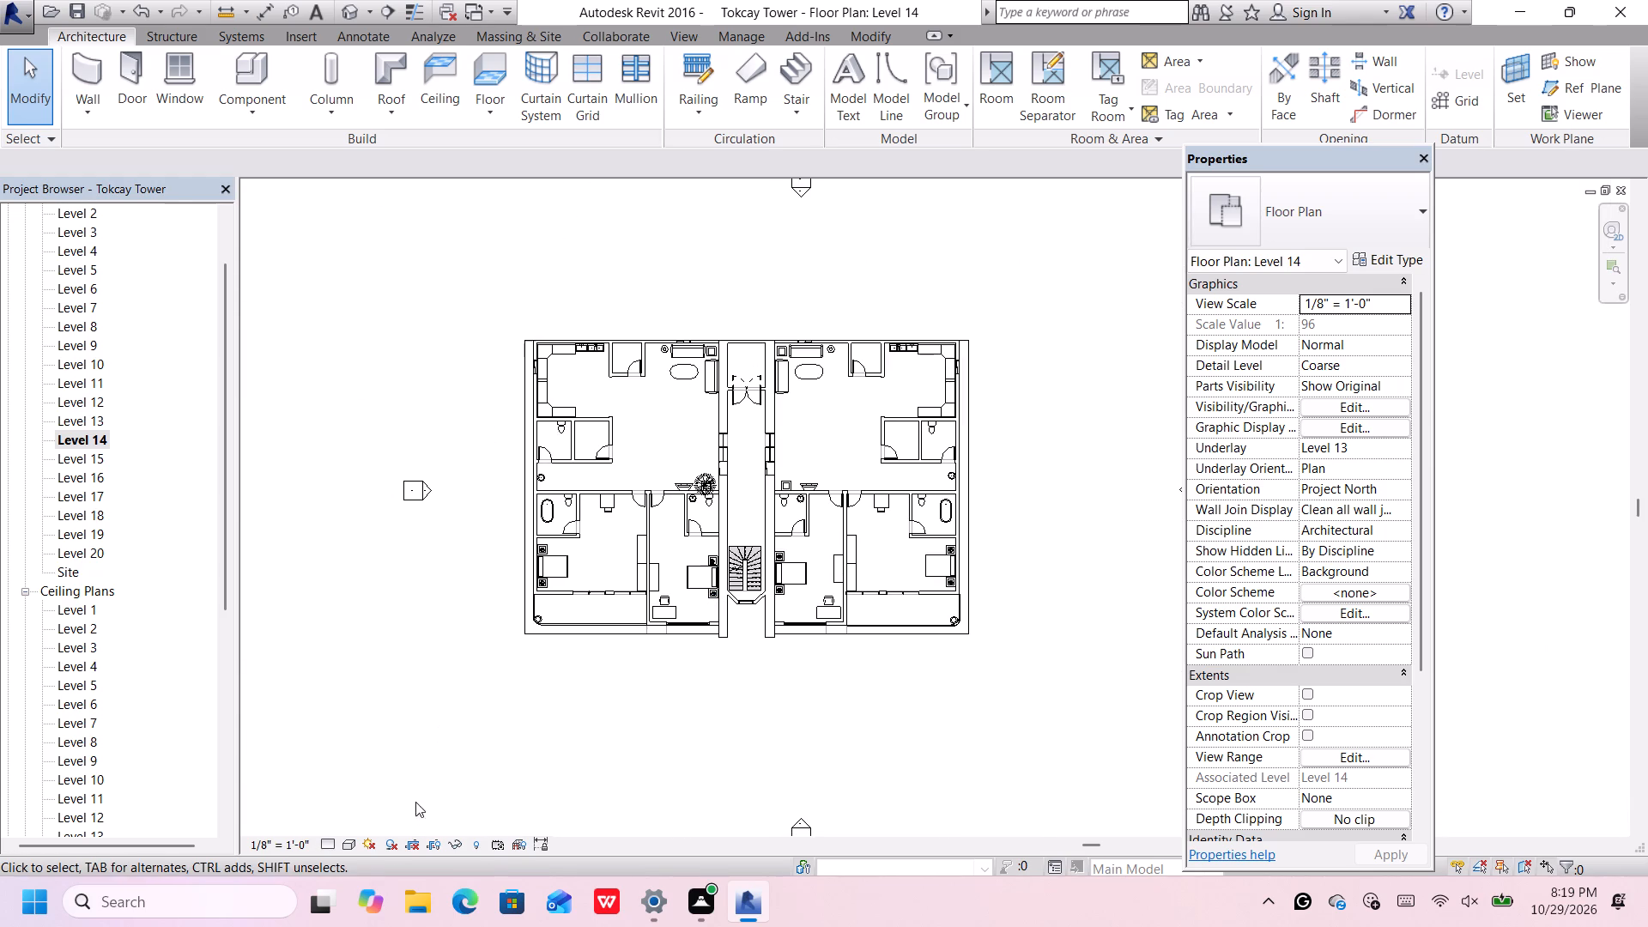
pyautogui.click(348, 848)
pyautogui.click(356, 804)
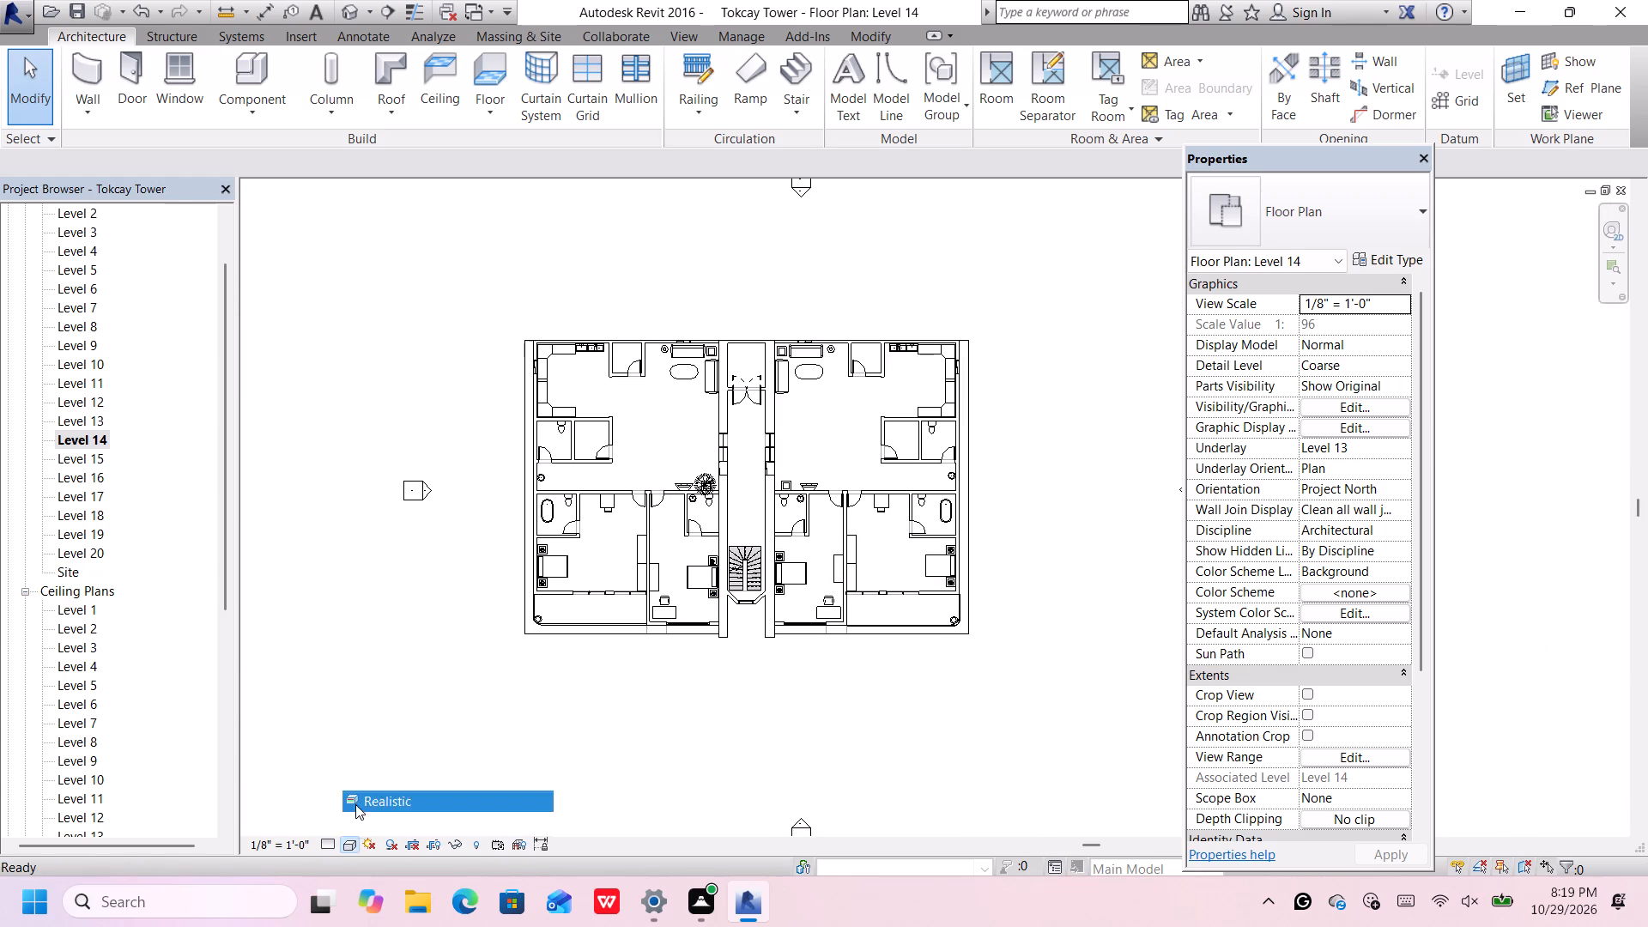
# Start a floor and sketch a rectangular boundary between the shaft walls, from the corridor's double doors down to the stair's top edge.
pyautogui.scroll(5, 824, 565)
pyautogui.scroll(3, 739, 361)
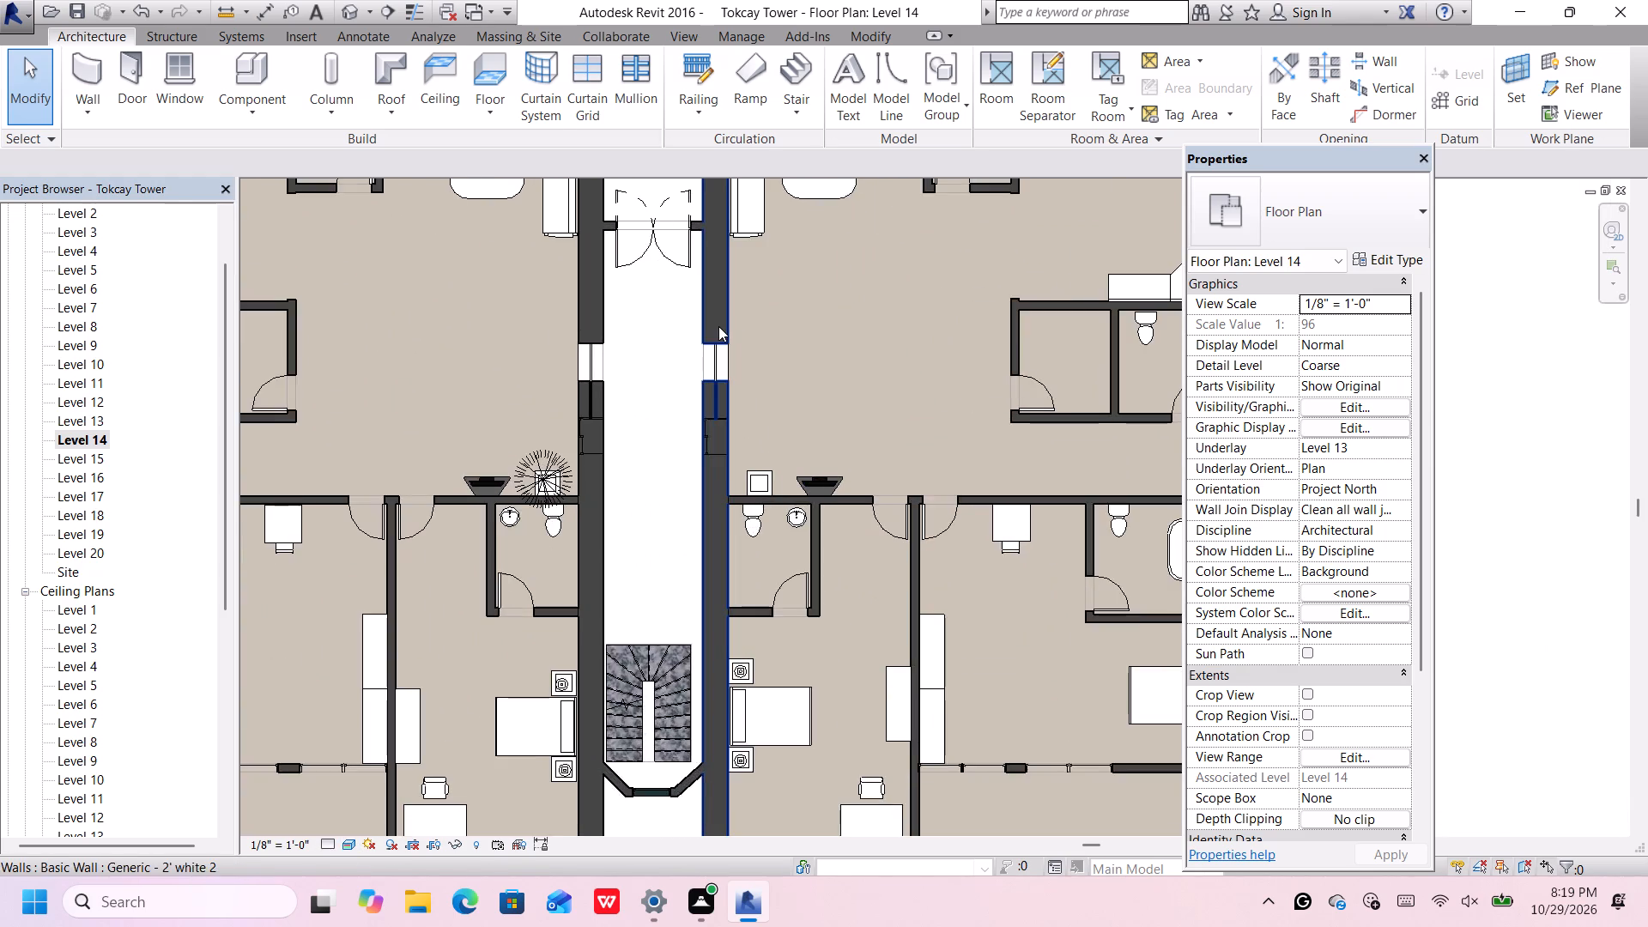
pyautogui.click(486, 69)
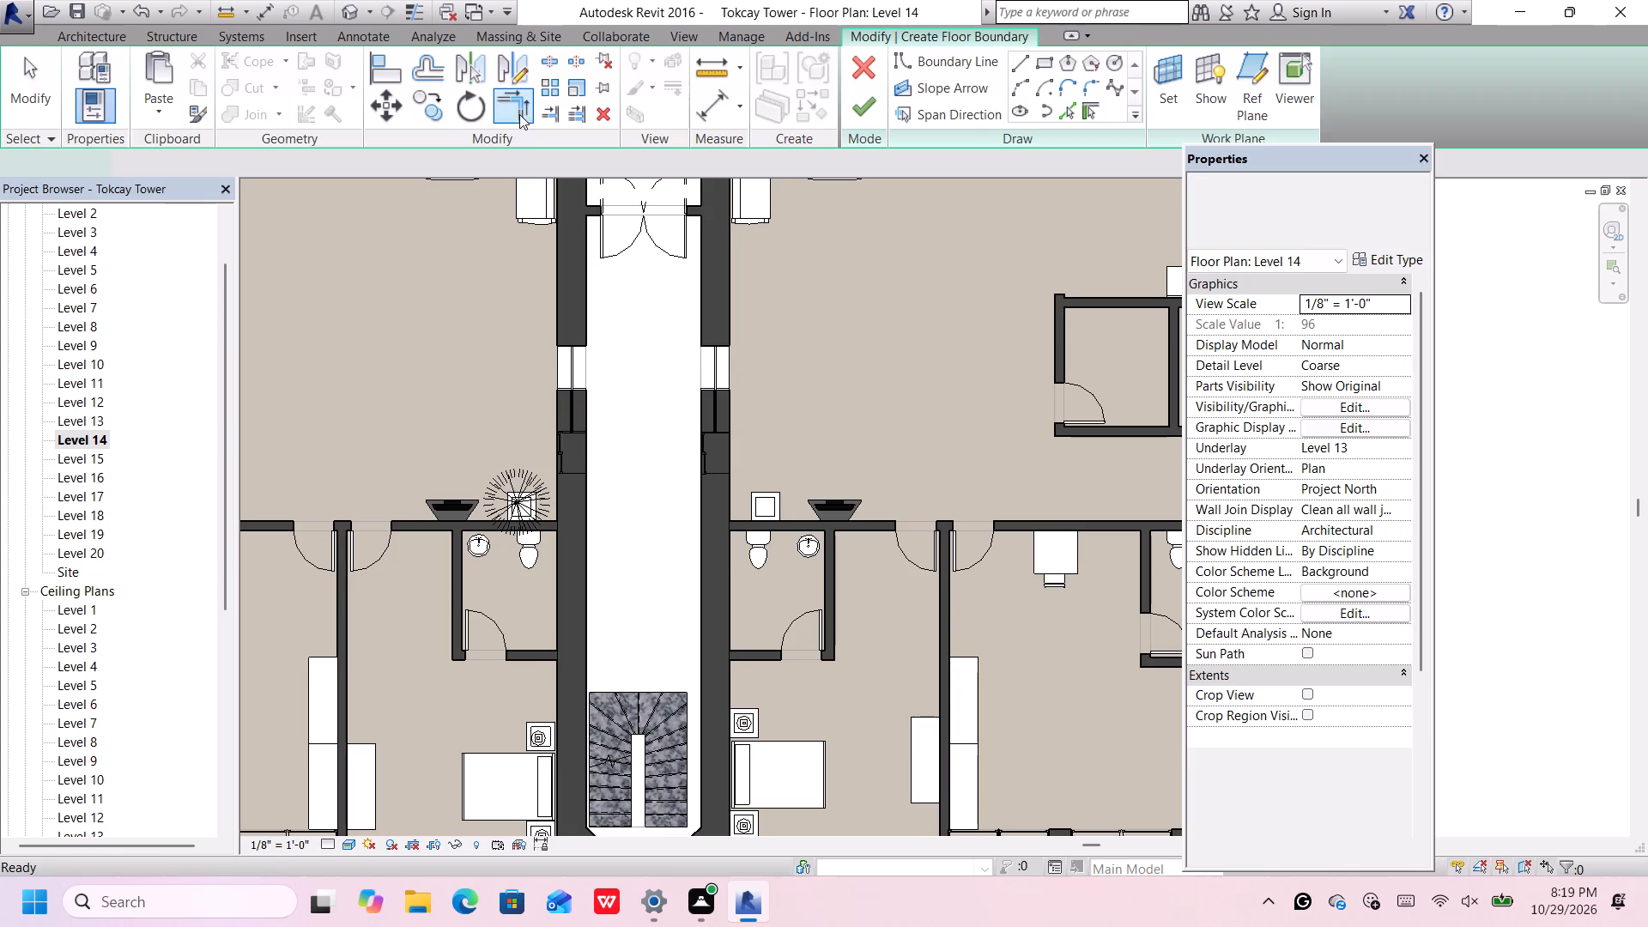
pyautogui.click(1043, 66)
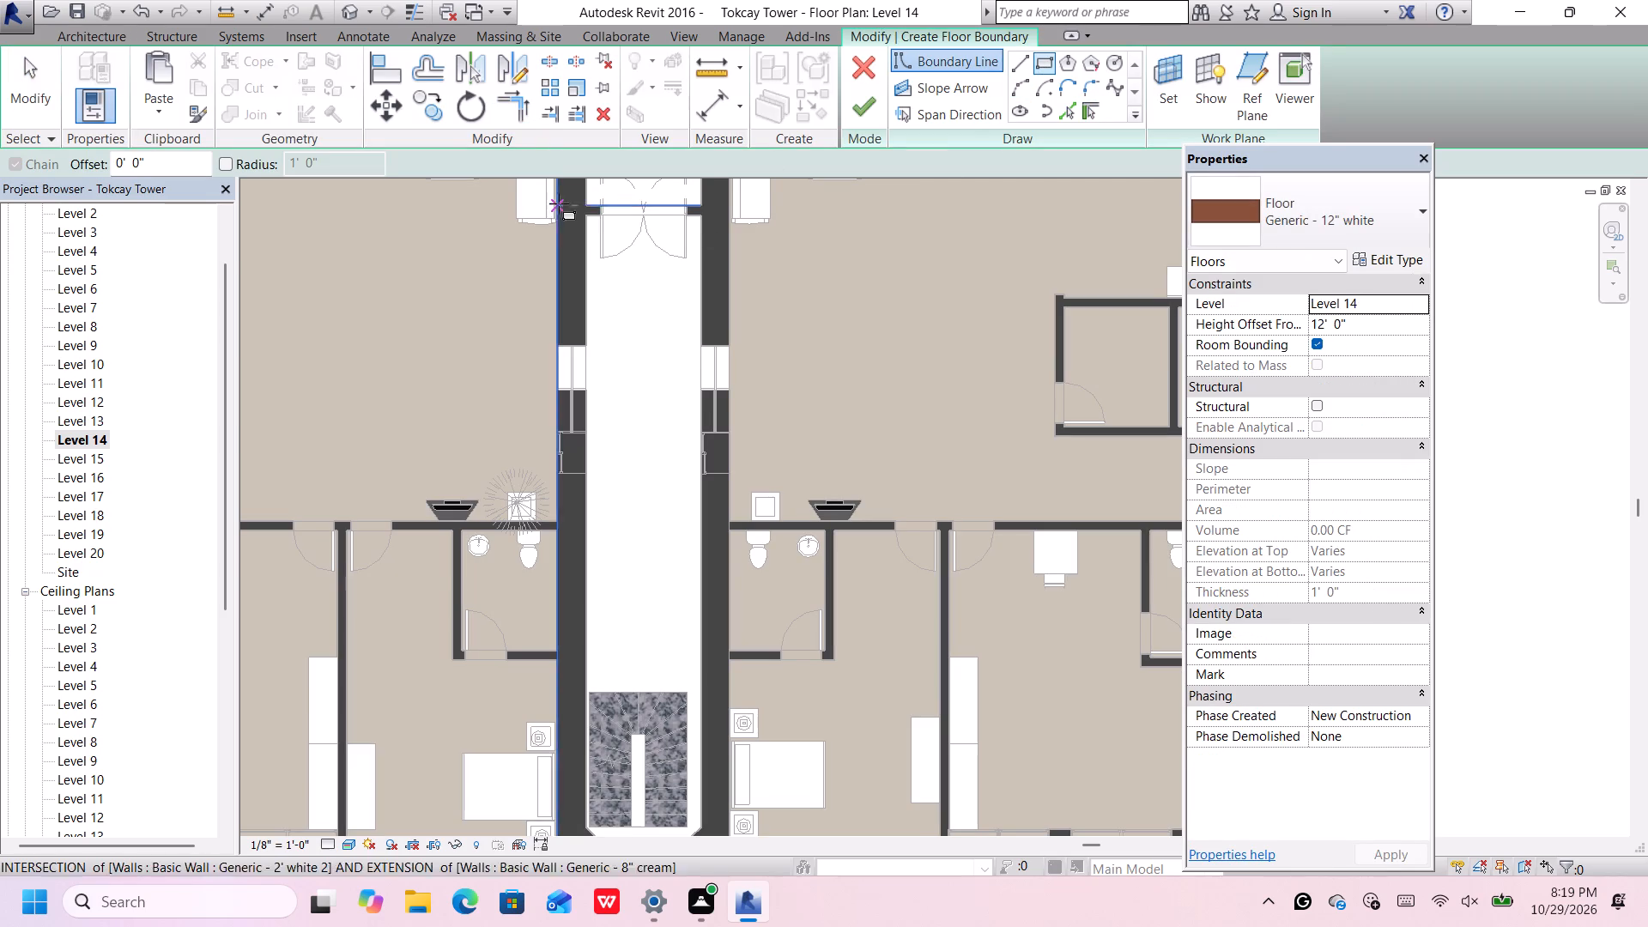
pyautogui.scroll(1, 589, 212)
pyautogui.click(585, 215)
pyautogui.scroll(-6, 585, 215)
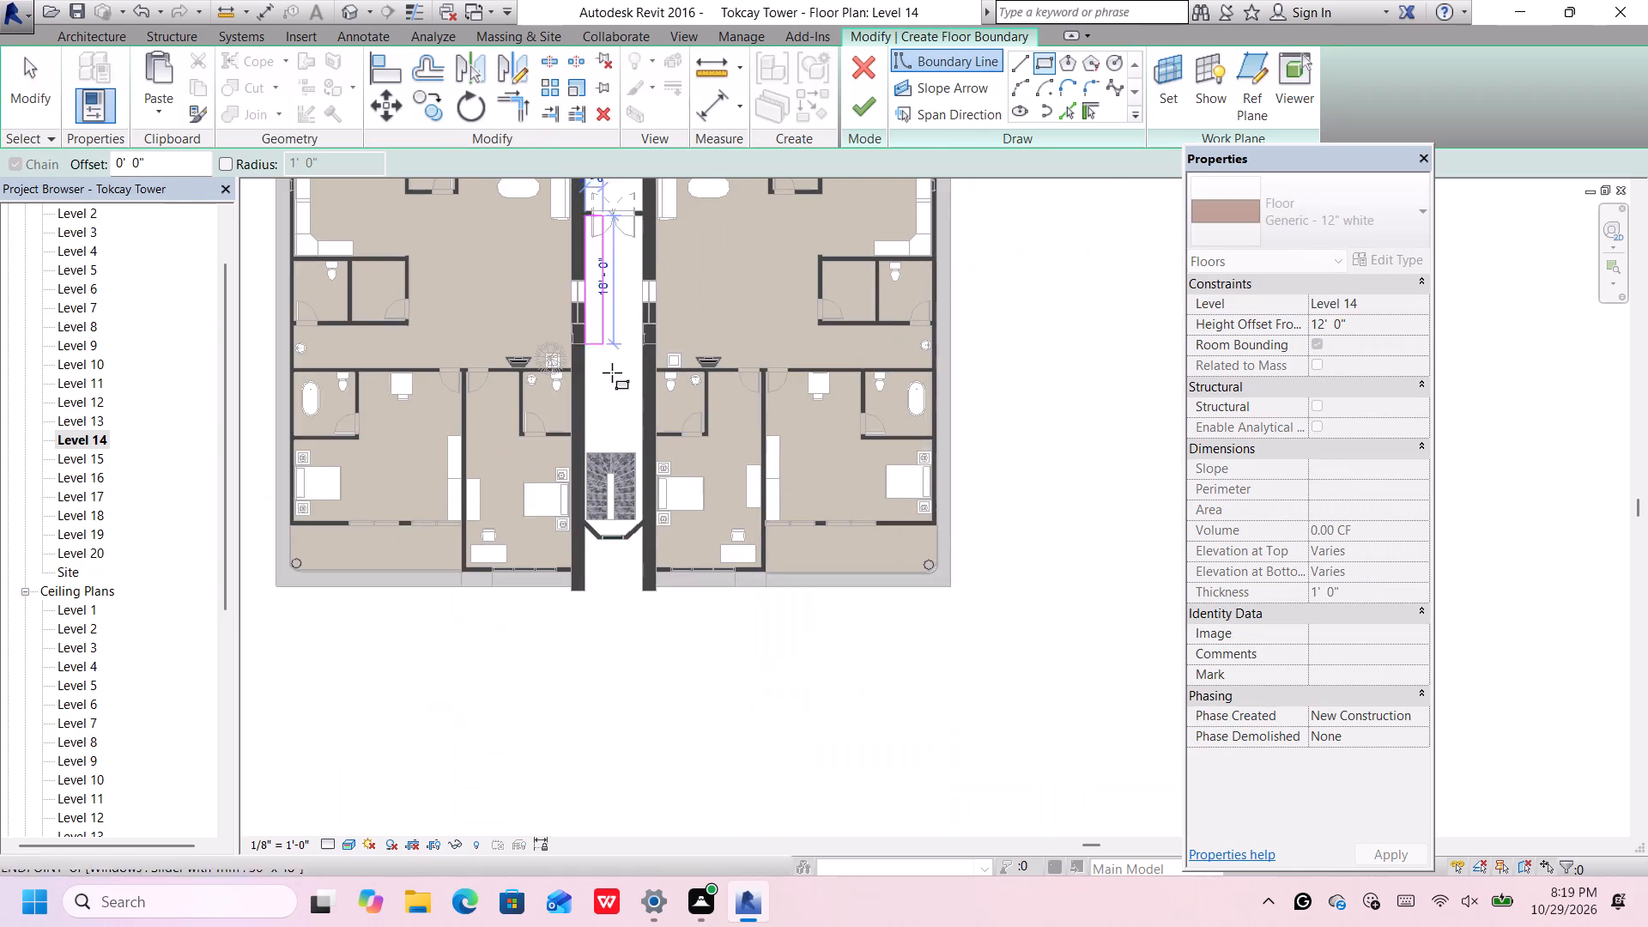
pyautogui.scroll(5, 619, 401)
pyautogui.click(661, 488)
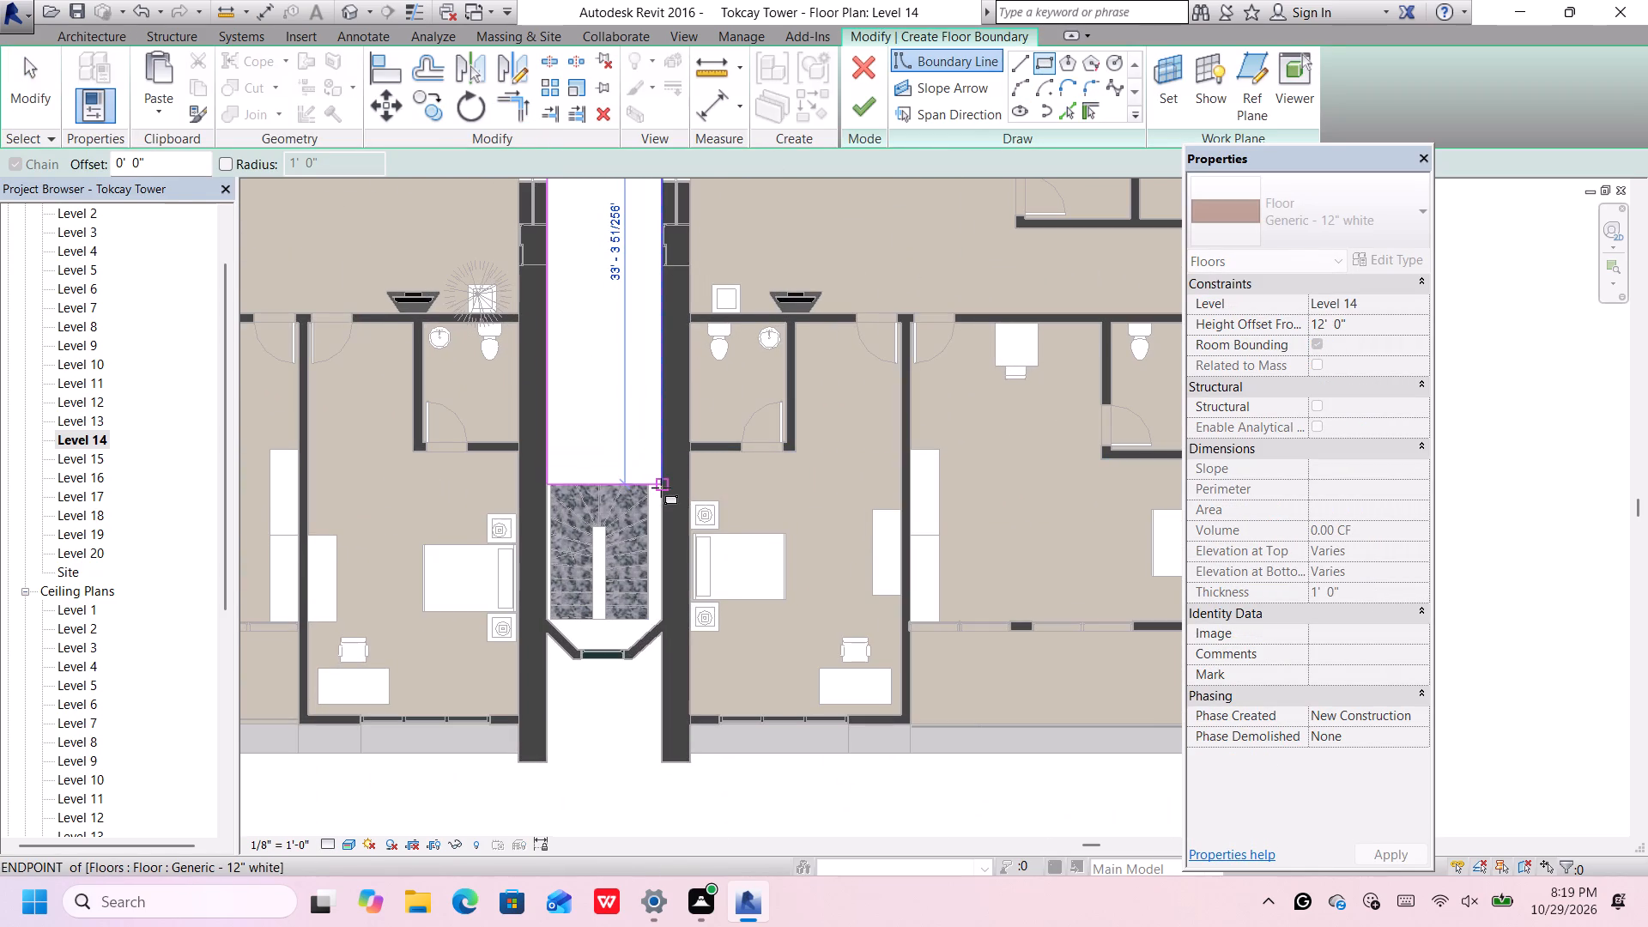
# Extend the boundary with lines down the right shaft wall, around the angled window bay, and back up the left wall to the rectangle.
pyautogui.click(1015, 61)
pyautogui.scroll(2, 590, 663)
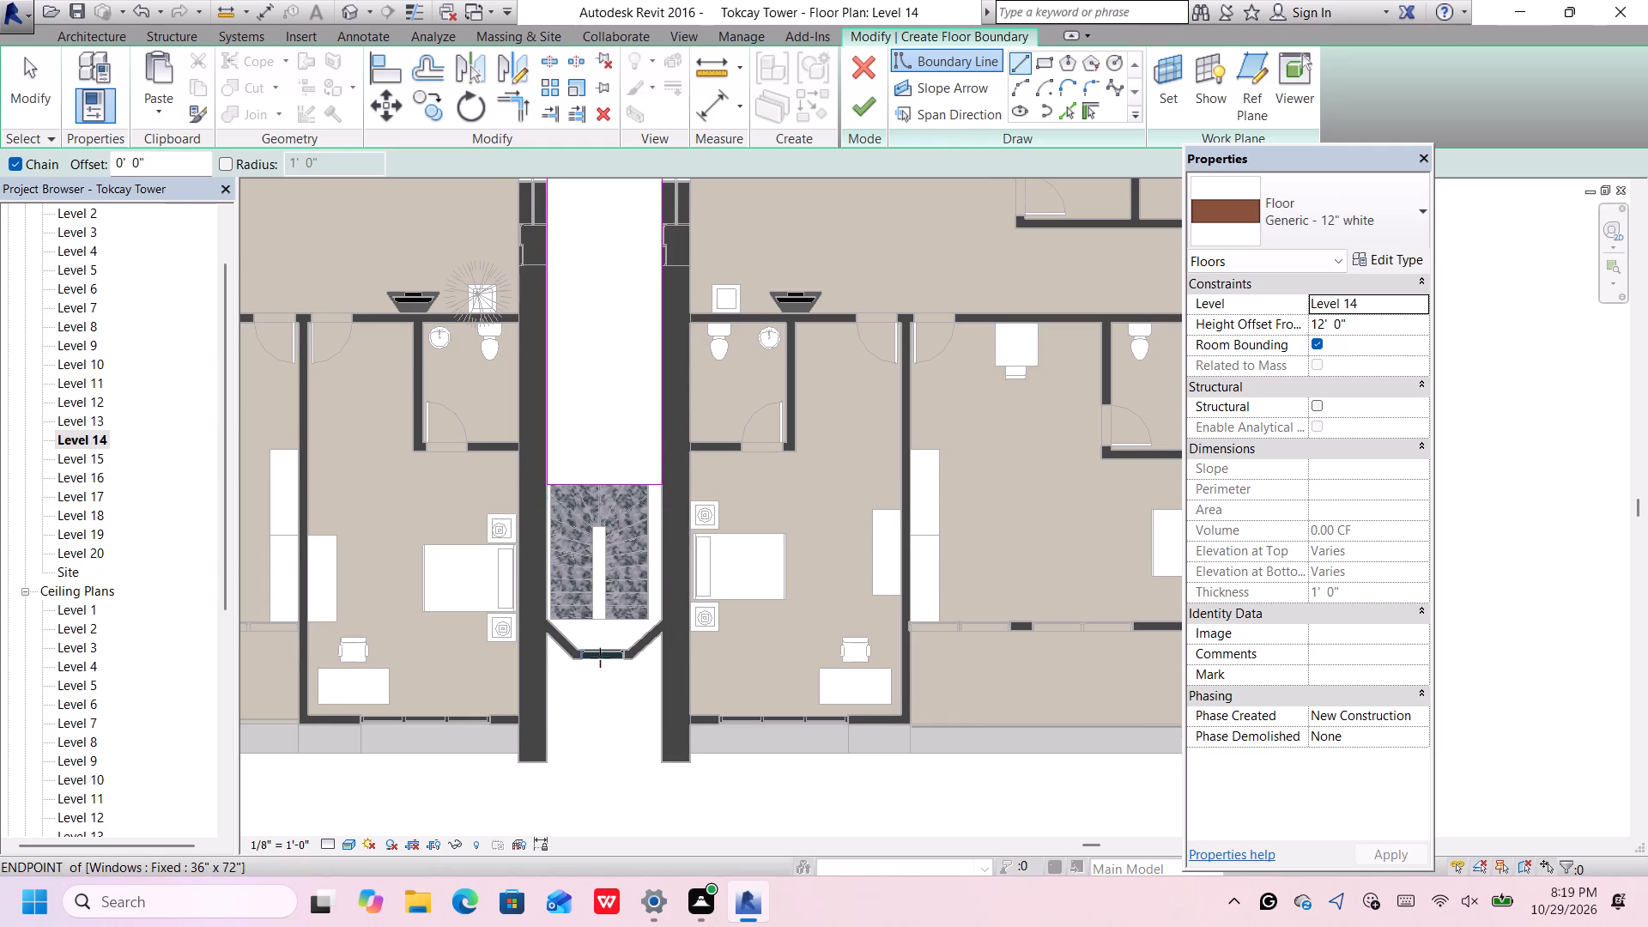
pyautogui.scroll(4, 600, 657)
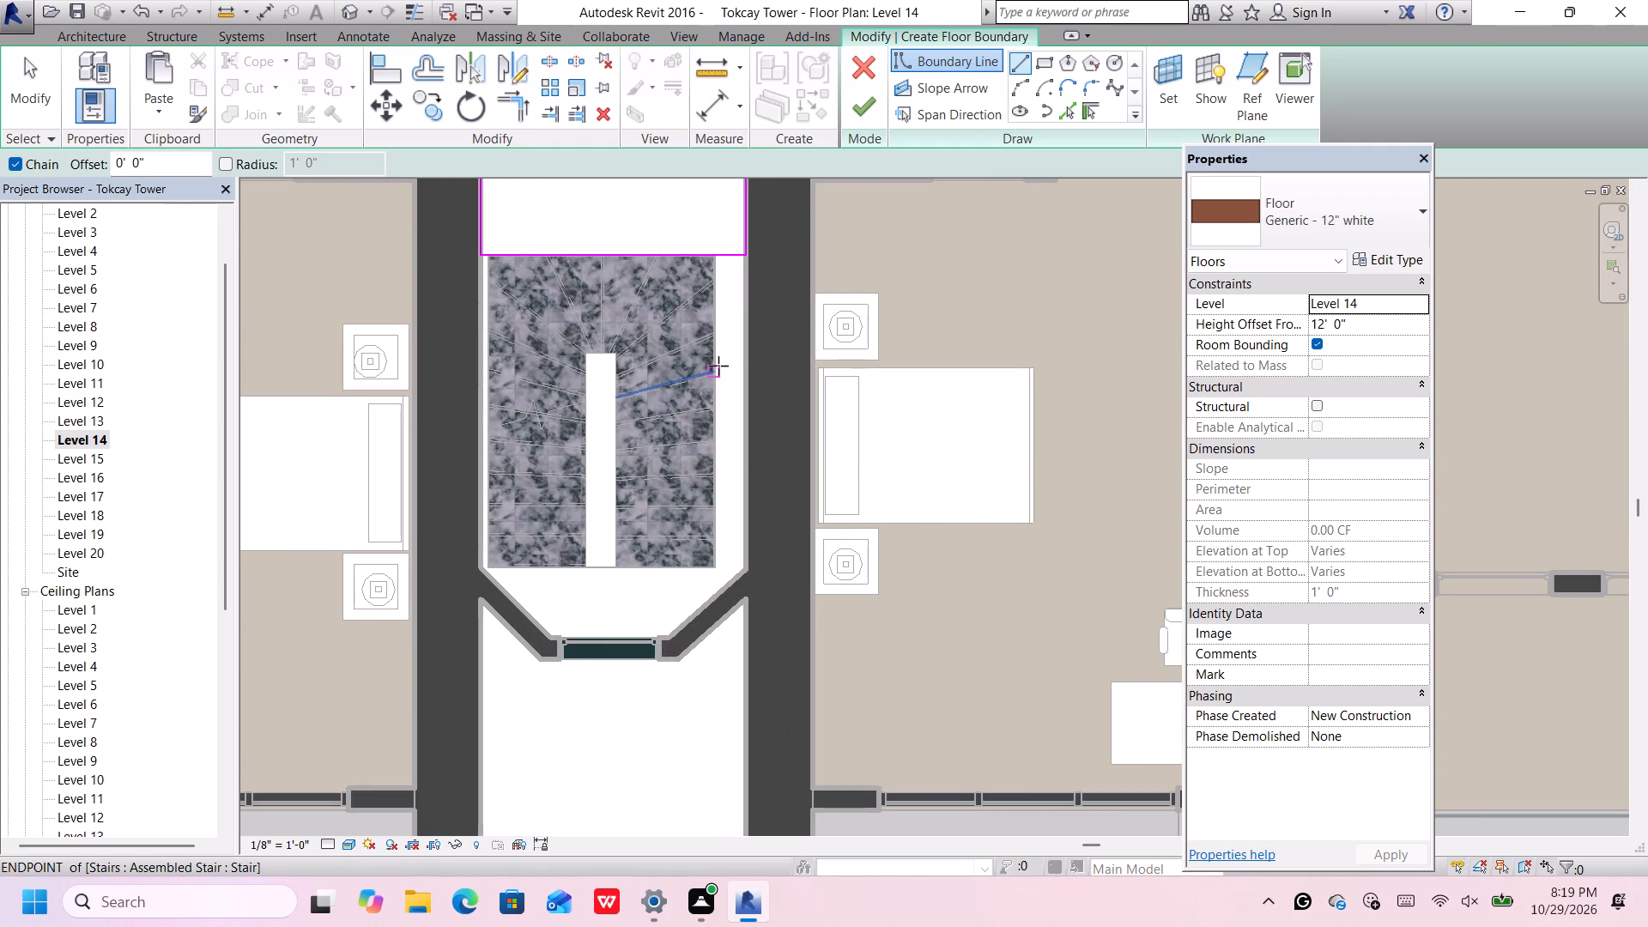
pyautogui.click(743, 254)
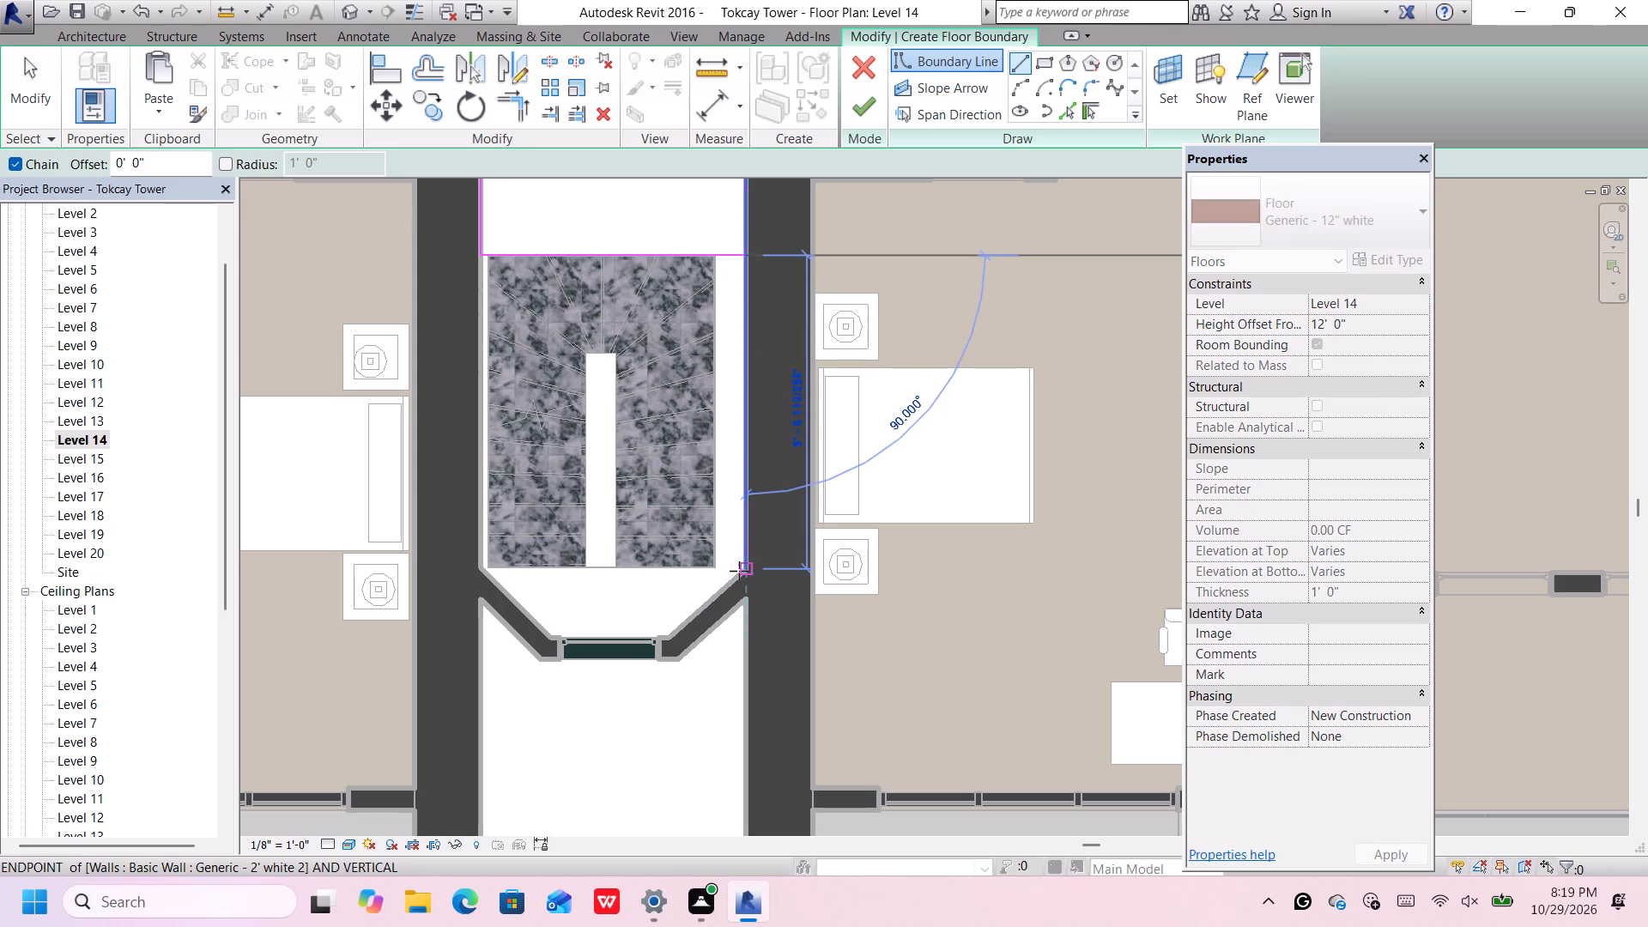
pyautogui.scroll(2, 741, 570)
pyautogui.click(746, 568)
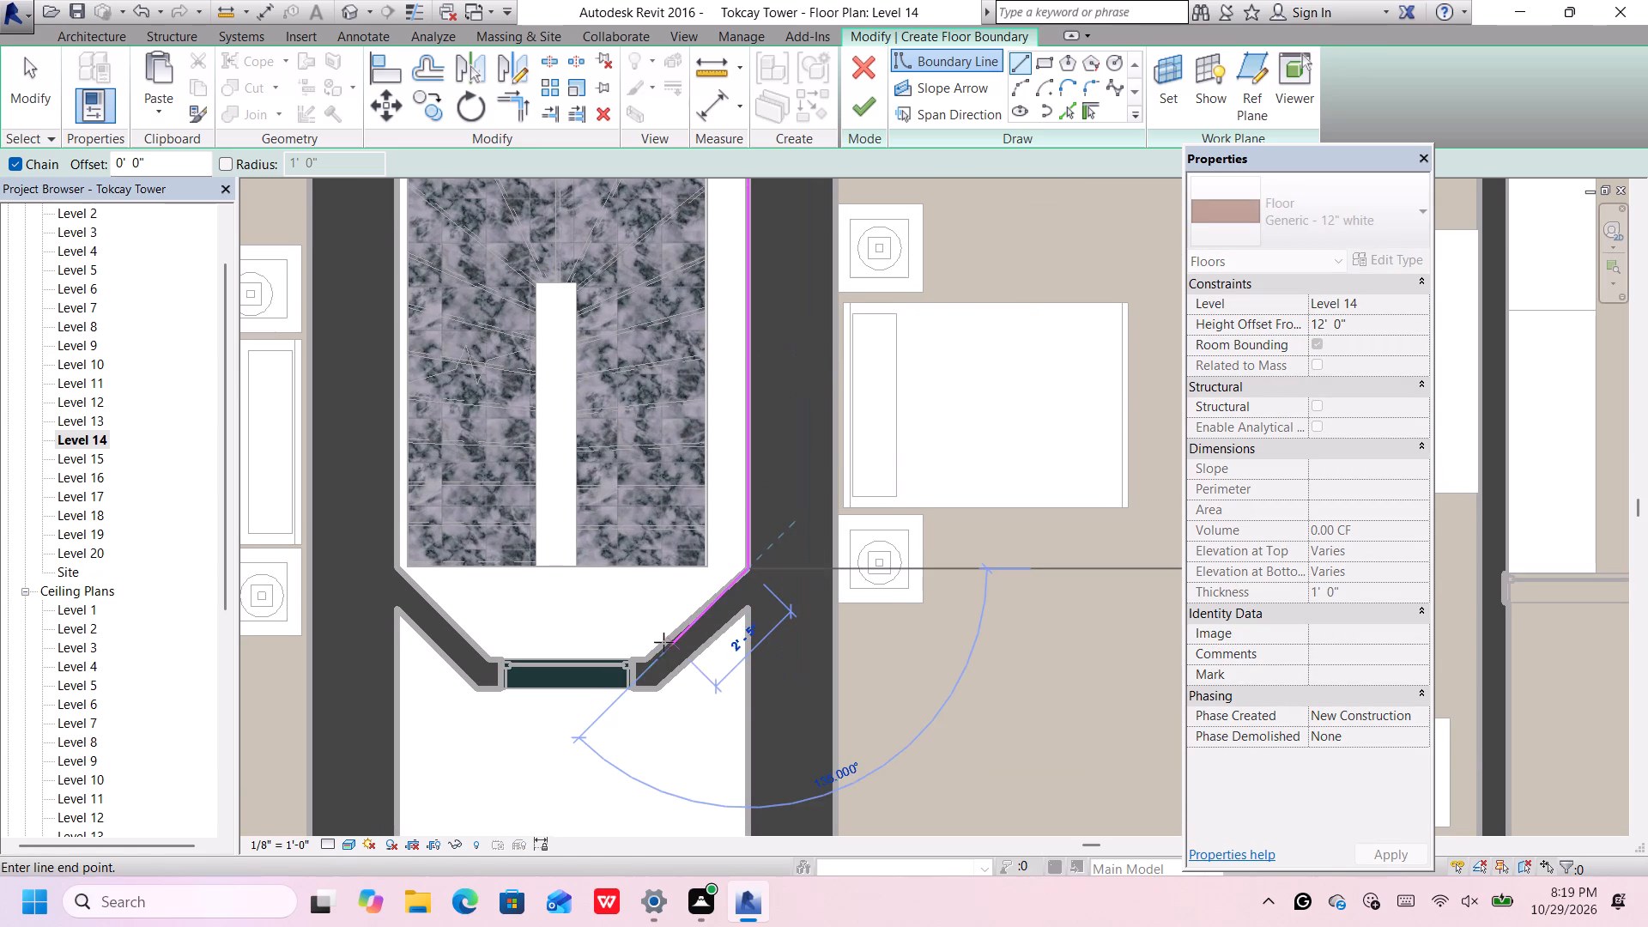
pyautogui.click(643, 656)
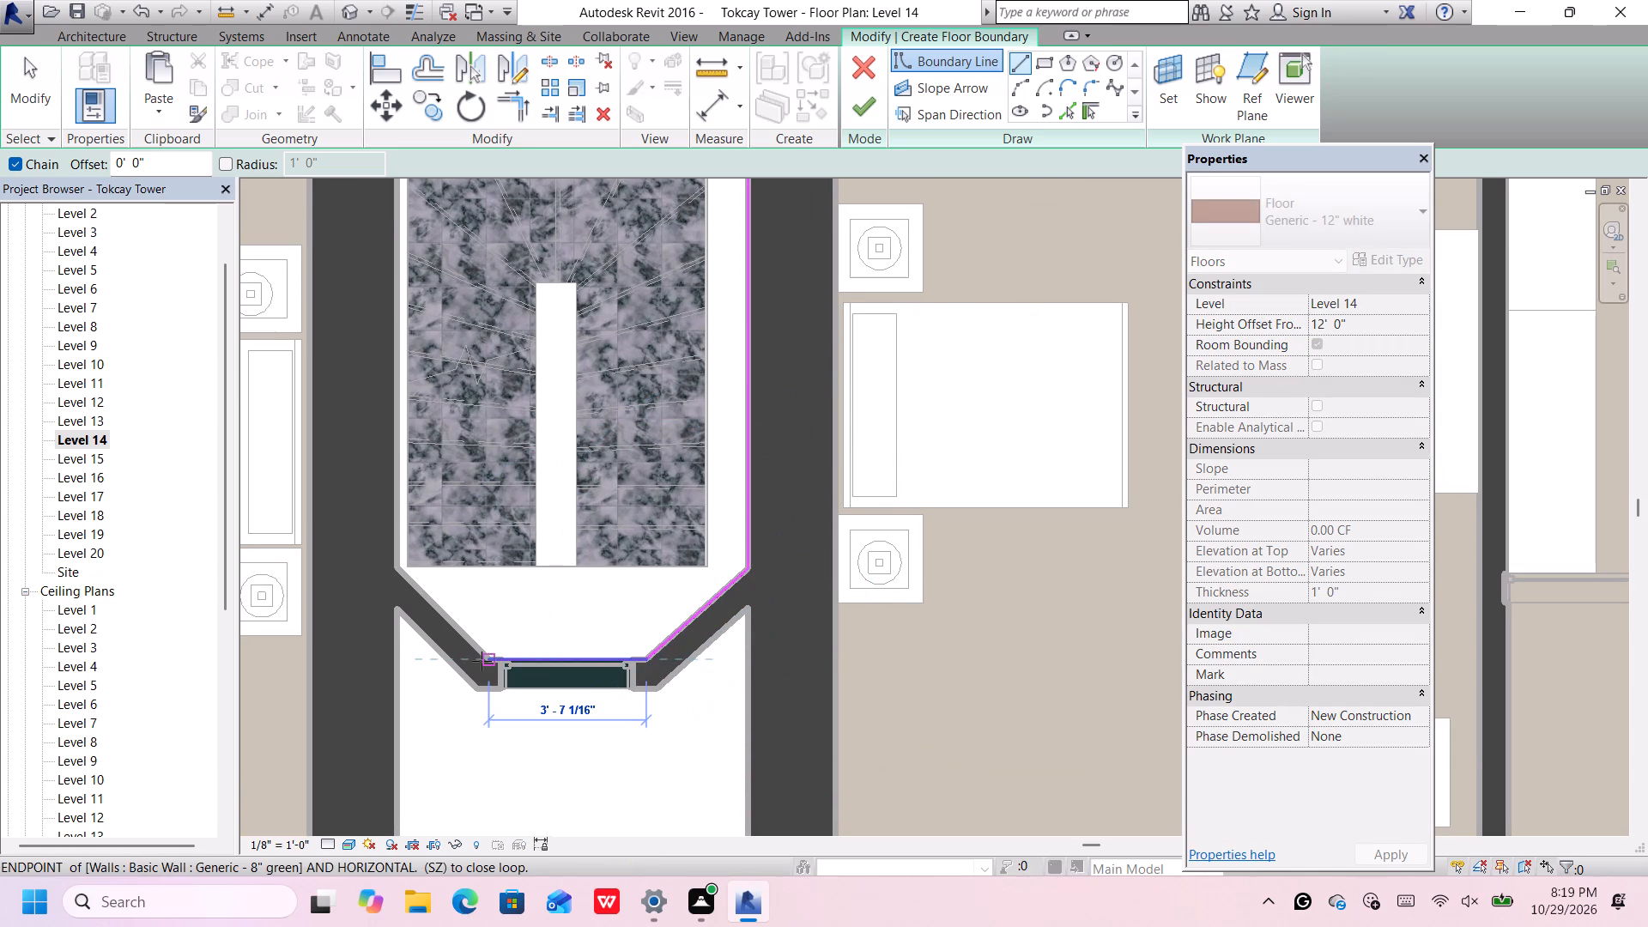
pyautogui.scroll(3, 487, 665)
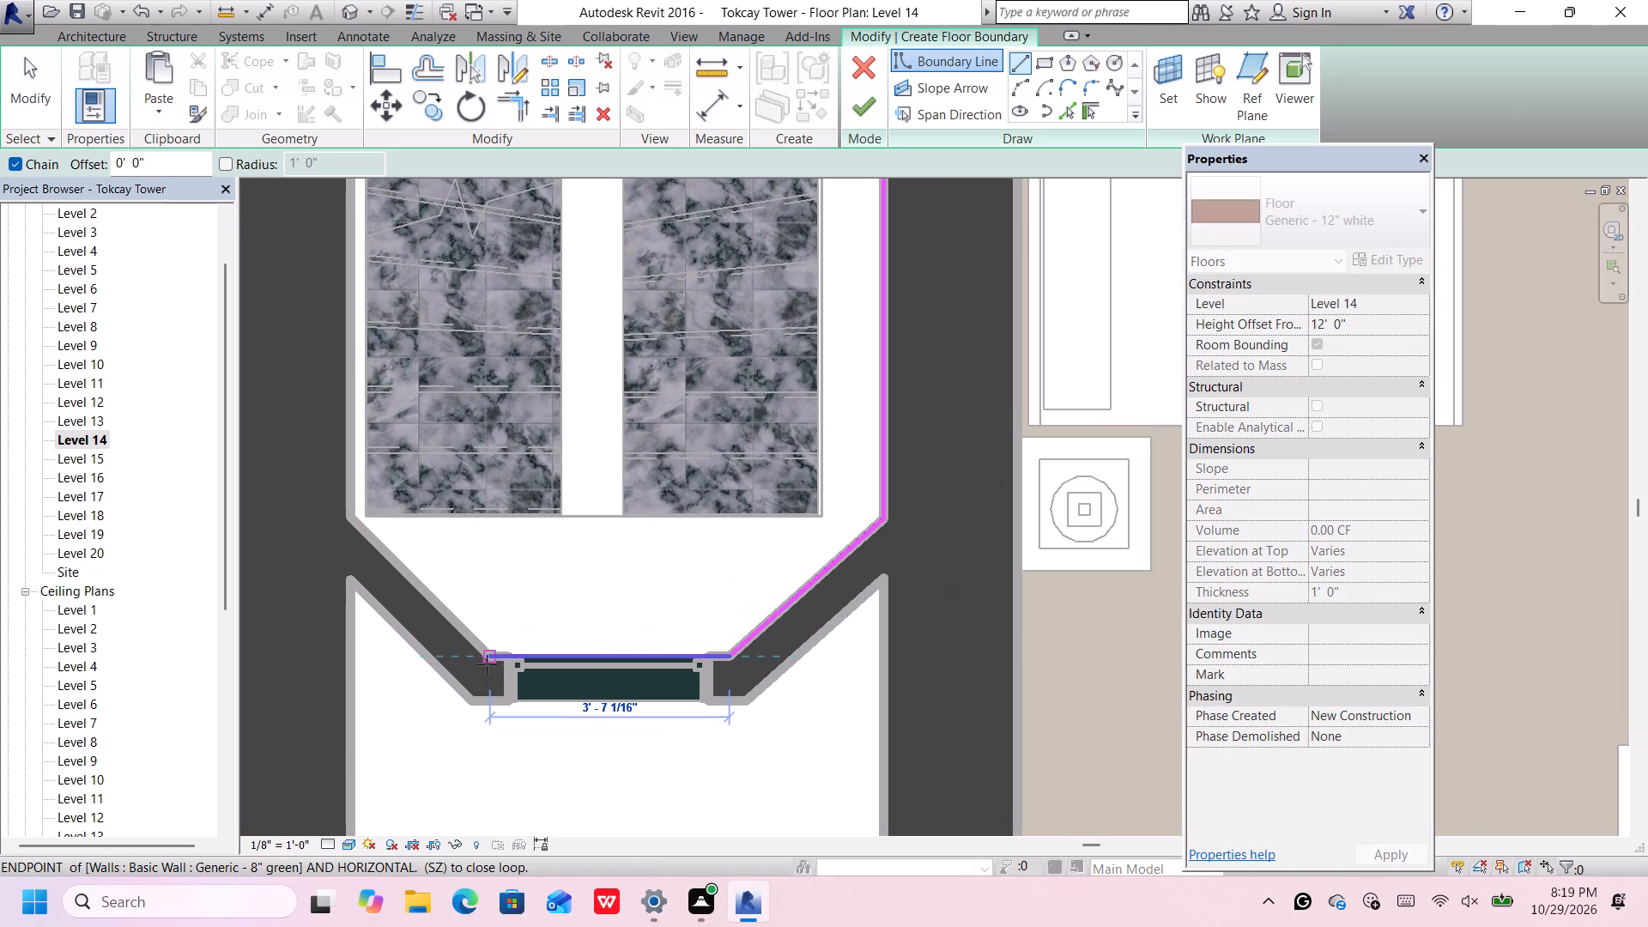
pyautogui.click(488, 659)
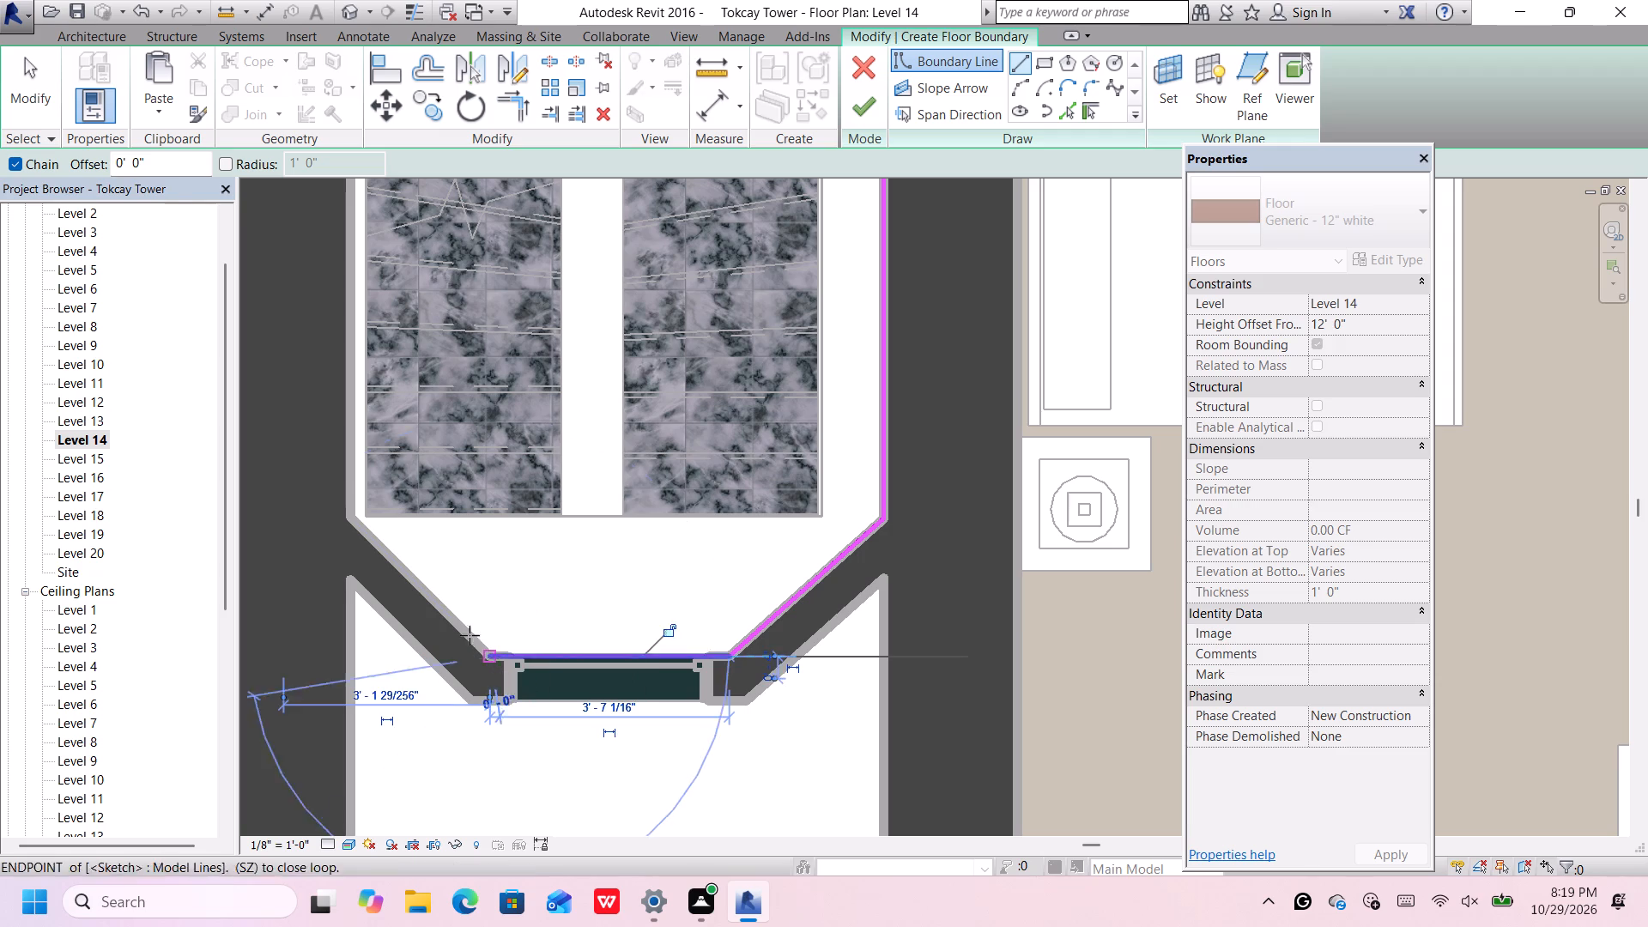
pyautogui.click(342, 522)
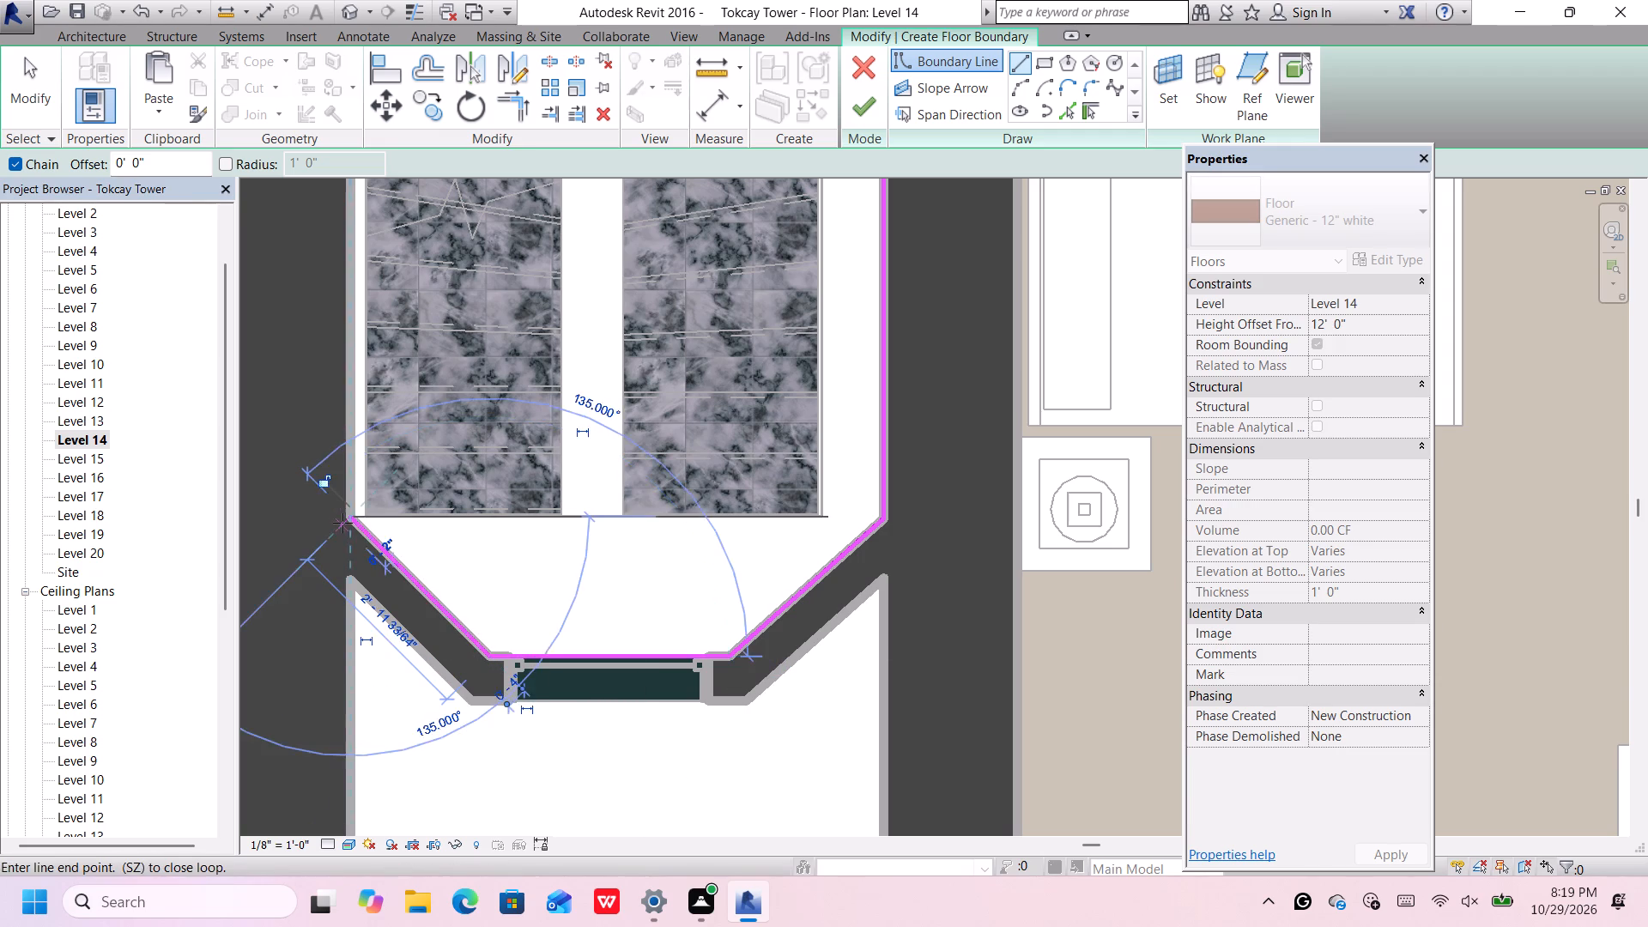
pyautogui.scroll(-3, 342, 524)
pyautogui.moveTo(342, 526); pyautogui.dragTo(505, 771, button='middle')
pyautogui.scroll(2, 511, 393)
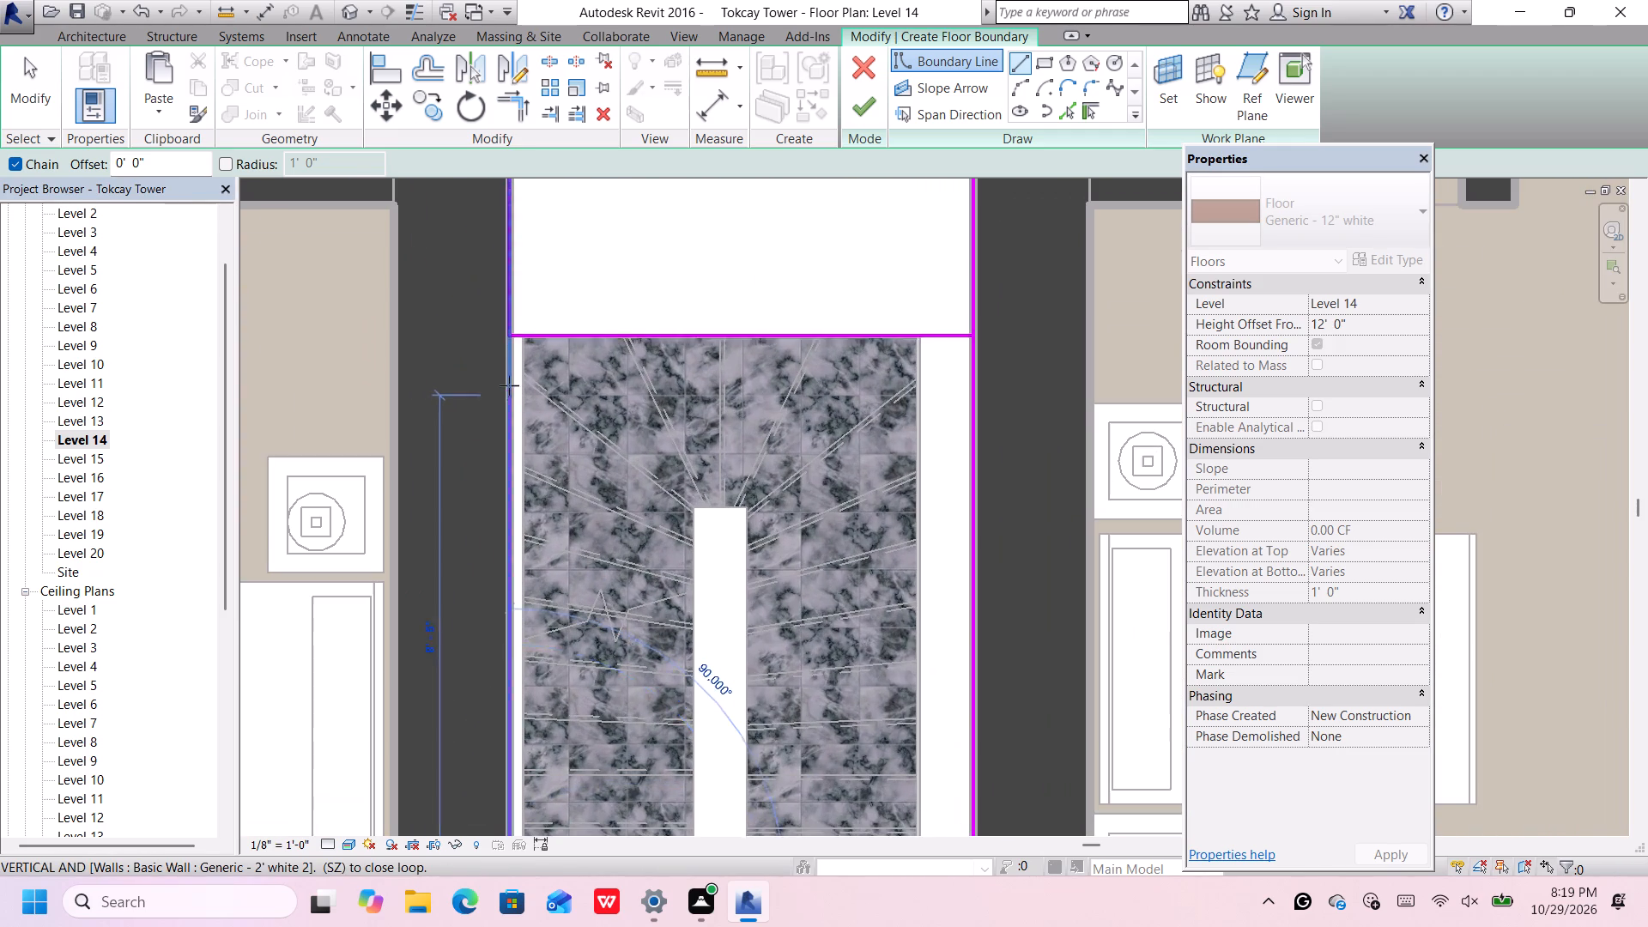
pyautogui.click(512, 337)
# Outline the stair with boundary lines along its left, bottom and right edges, about 6' 9" wide, ending at the stair's top-edge line.
pyautogui.scroll(4, 540, 345)
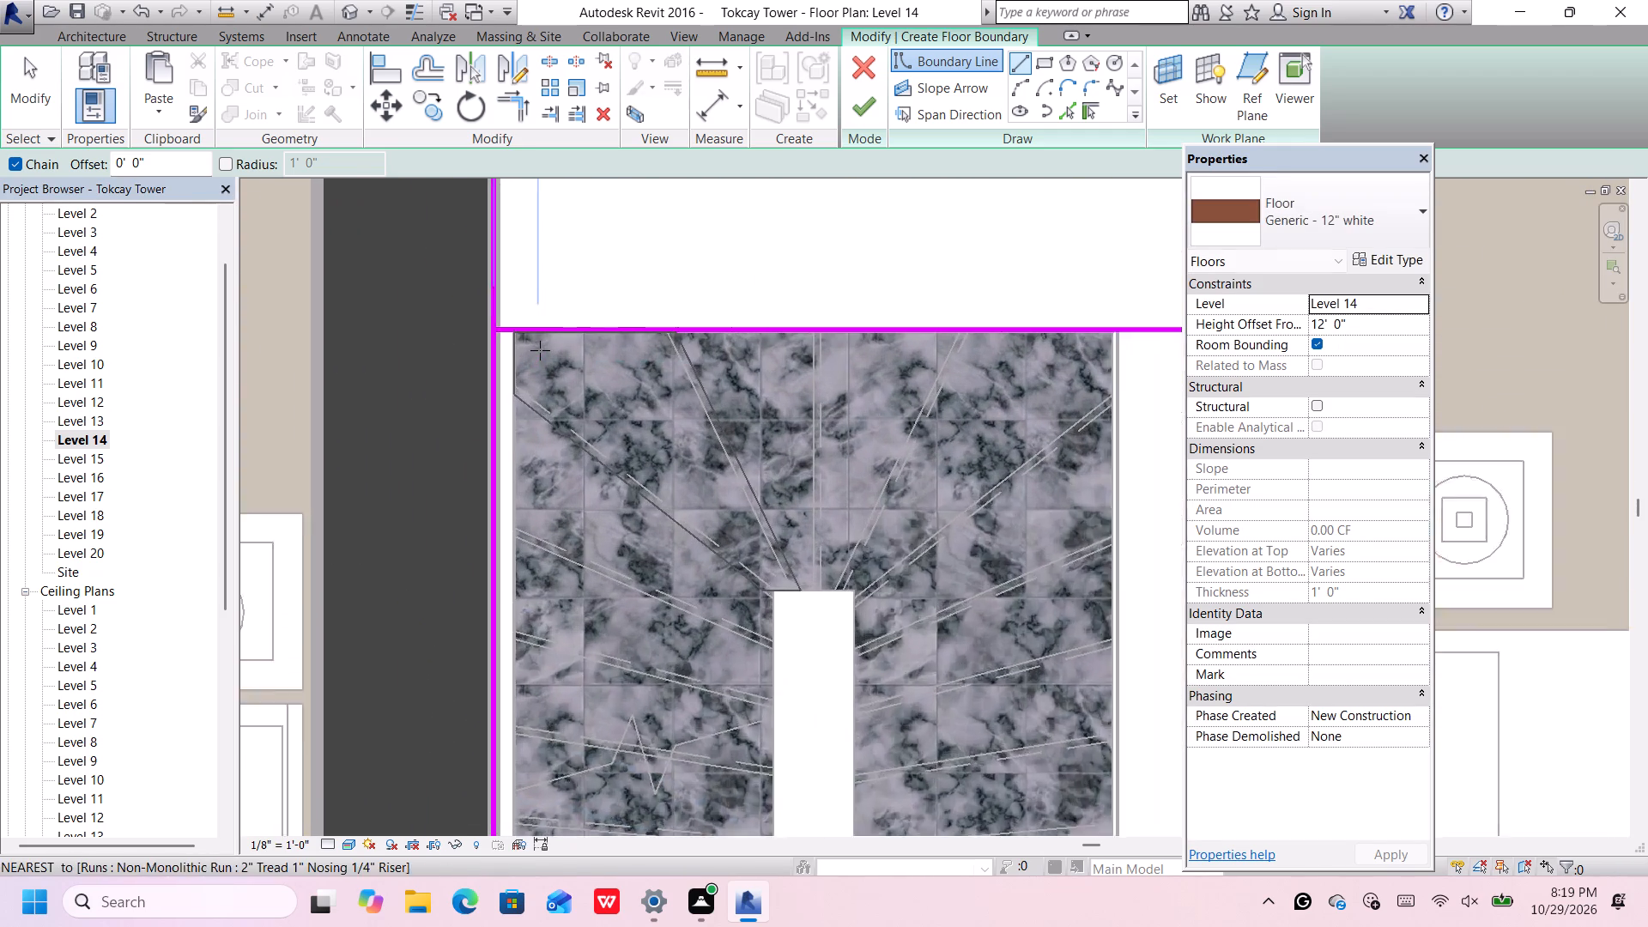
pyautogui.click(511, 333)
pyautogui.scroll(-7, 511, 333)
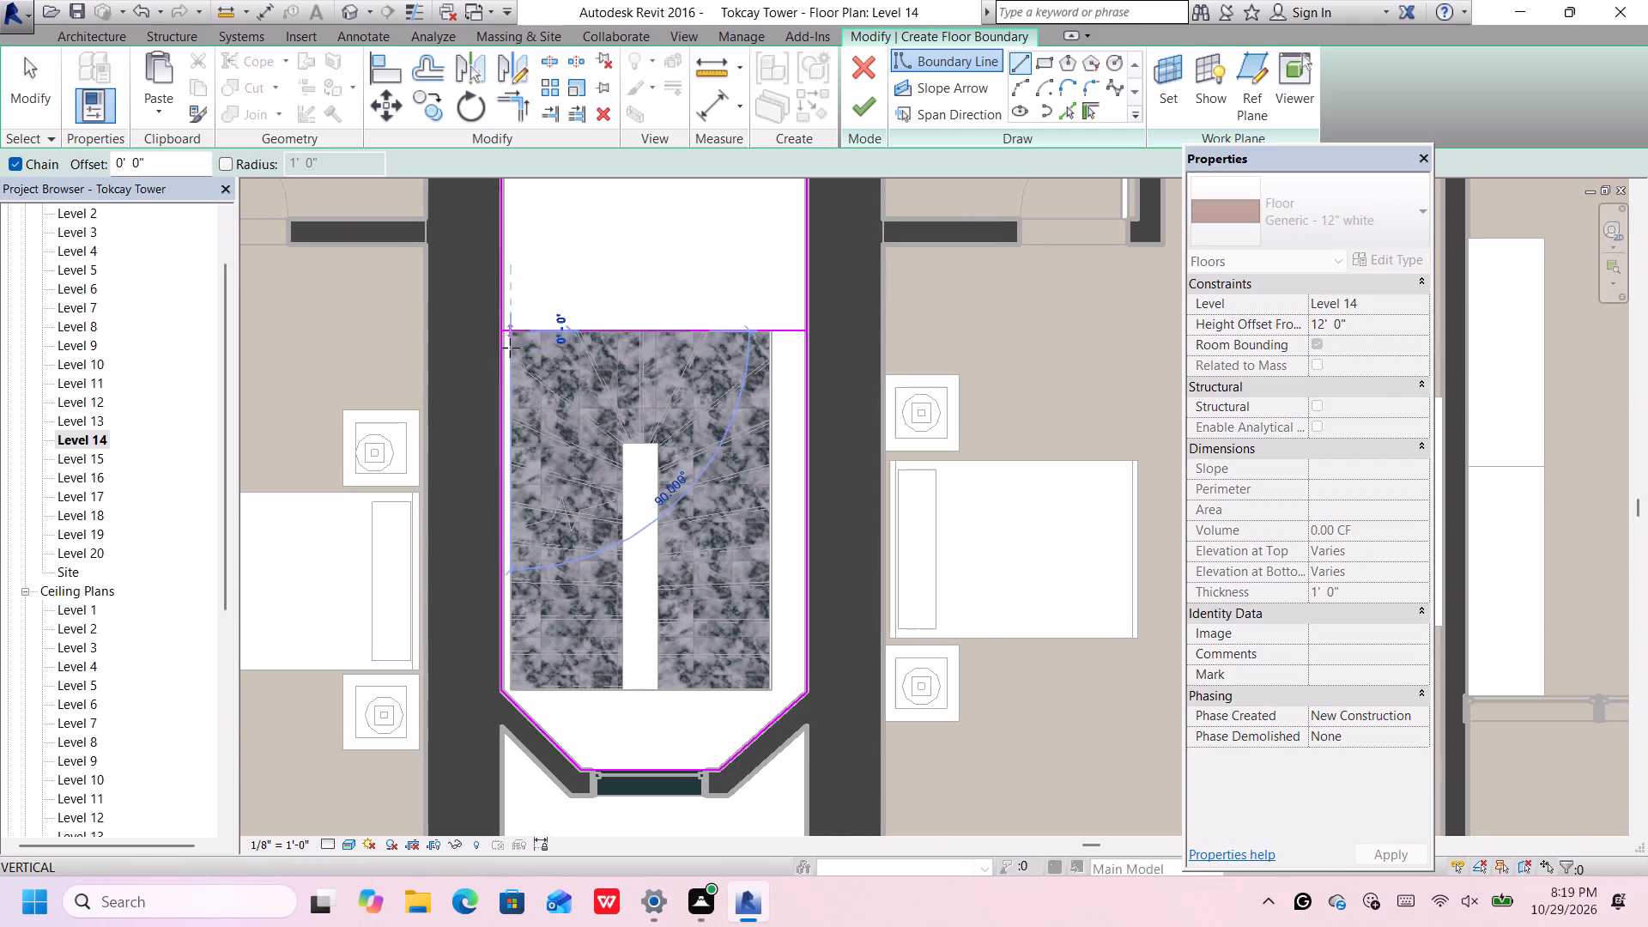
pyautogui.scroll(2, 513, 686)
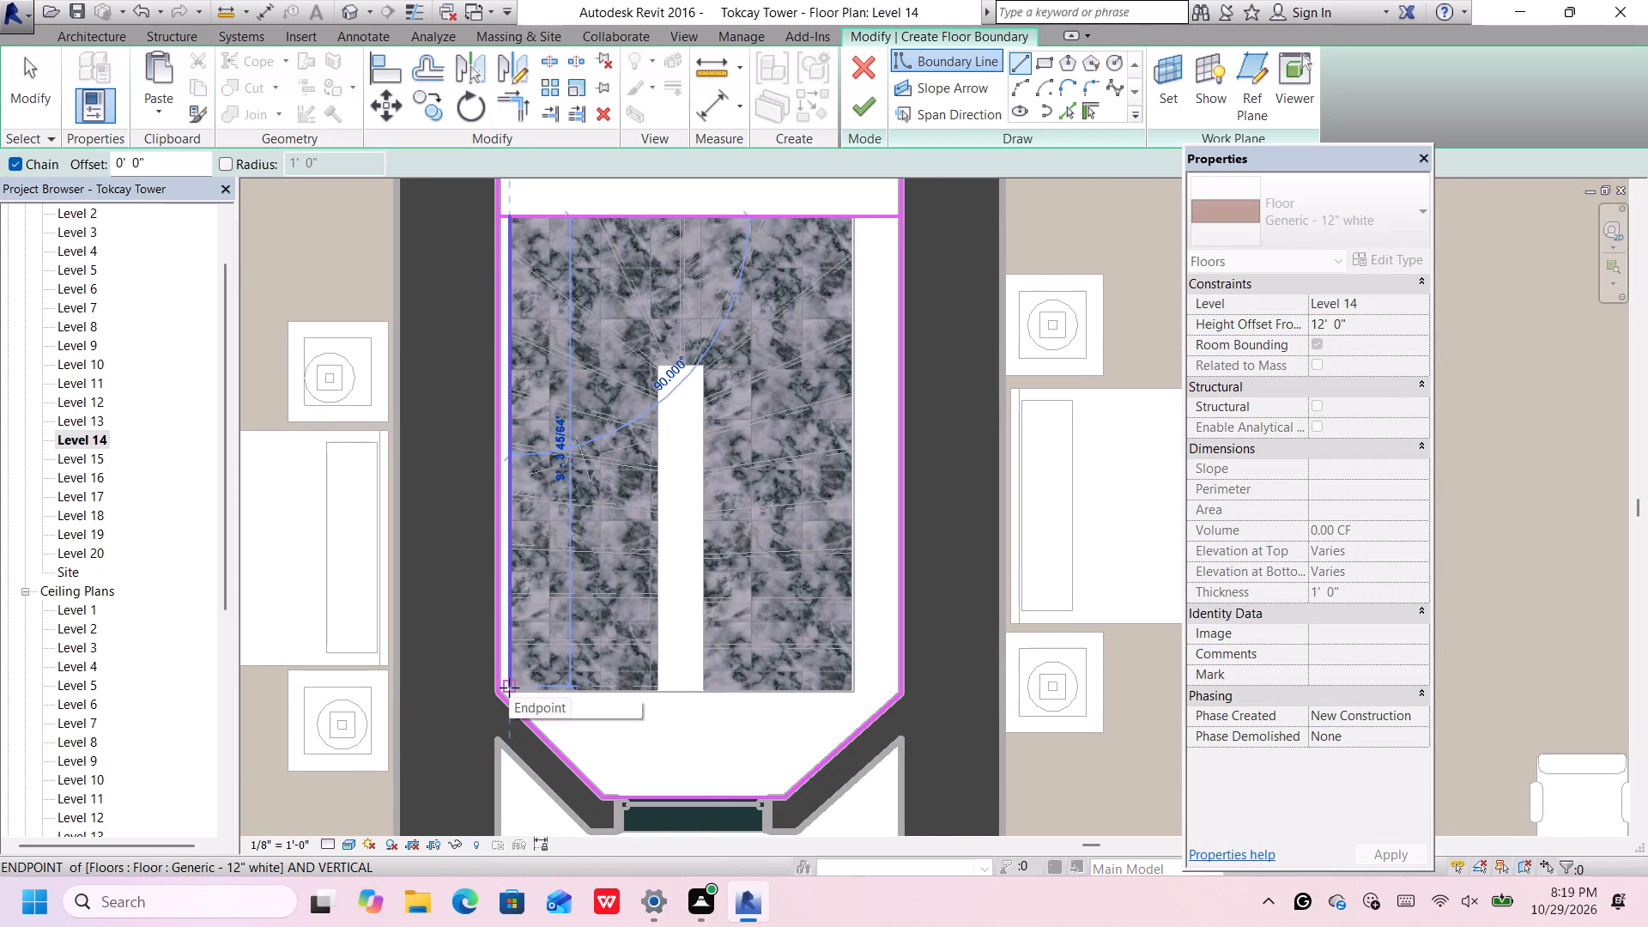
pyautogui.click(509, 688)
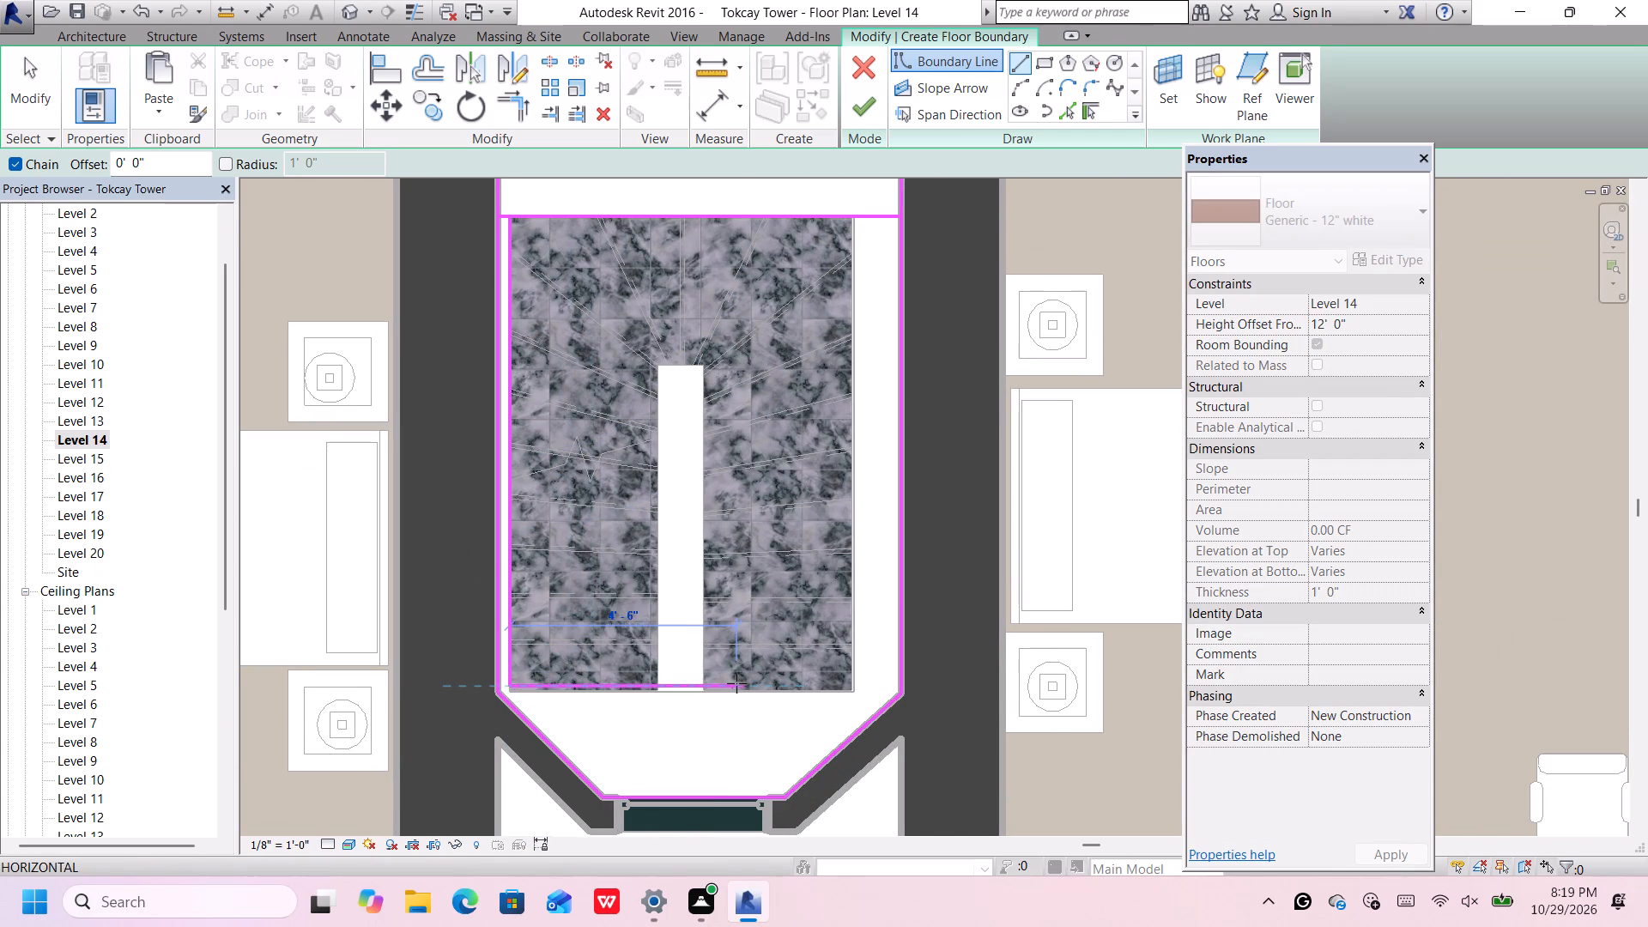
pyautogui.scroll(7, 512, 700)
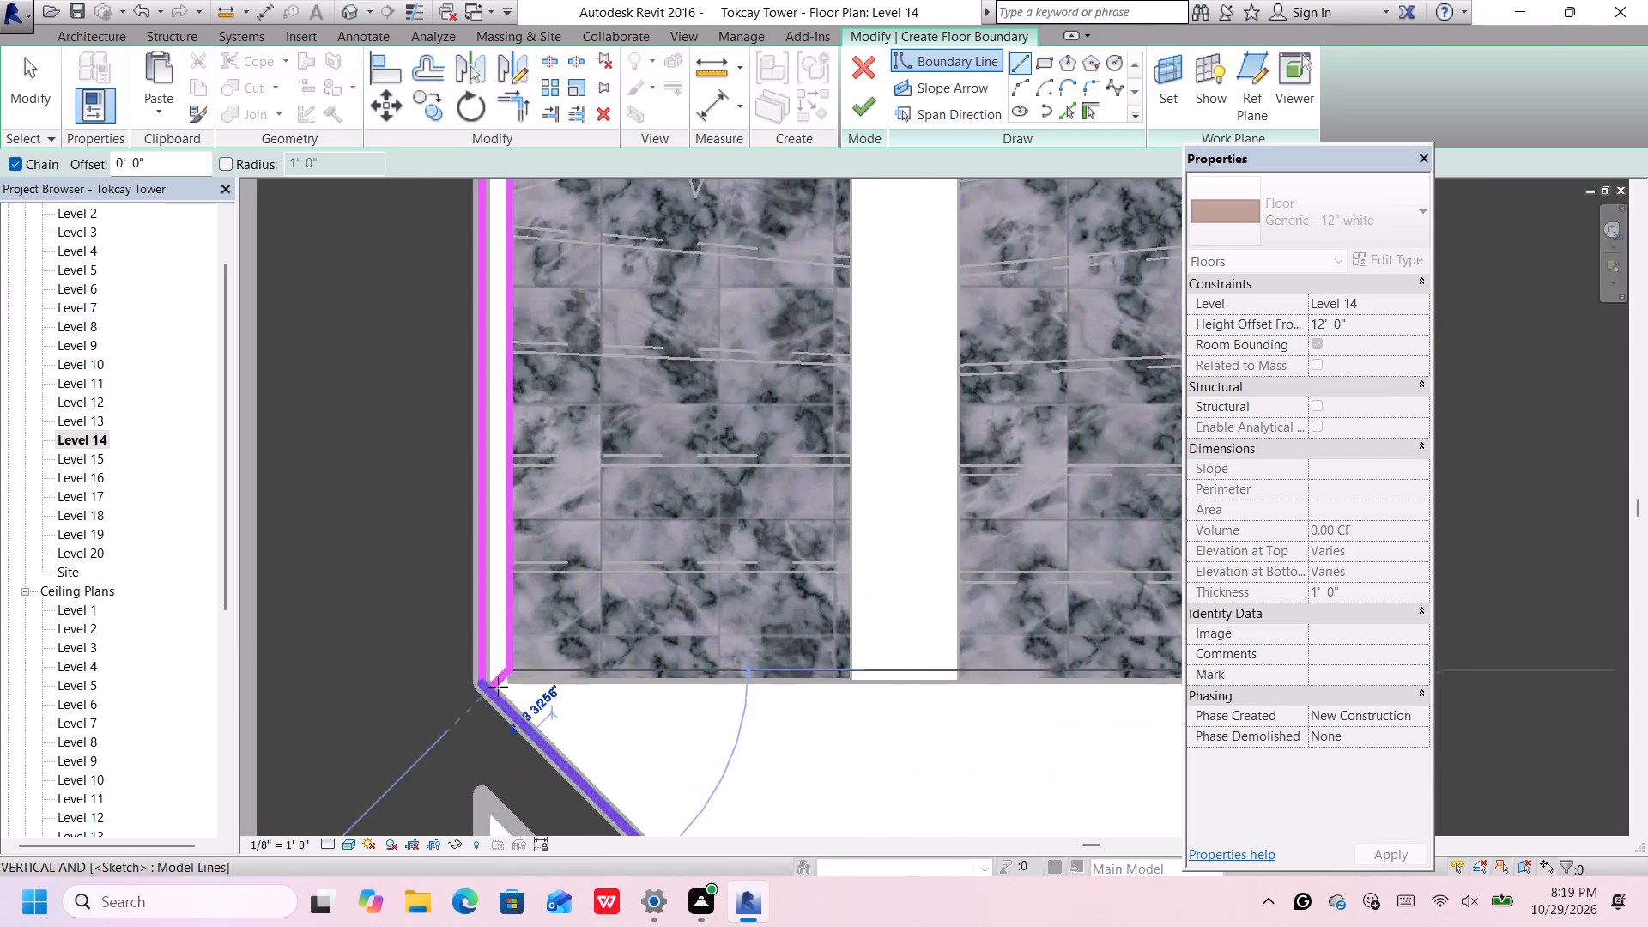
pyautogui.scroll(4, 498, 687)
pyautogui.click(520, 679)
pyautogui.scroll(-4, 521, 678)
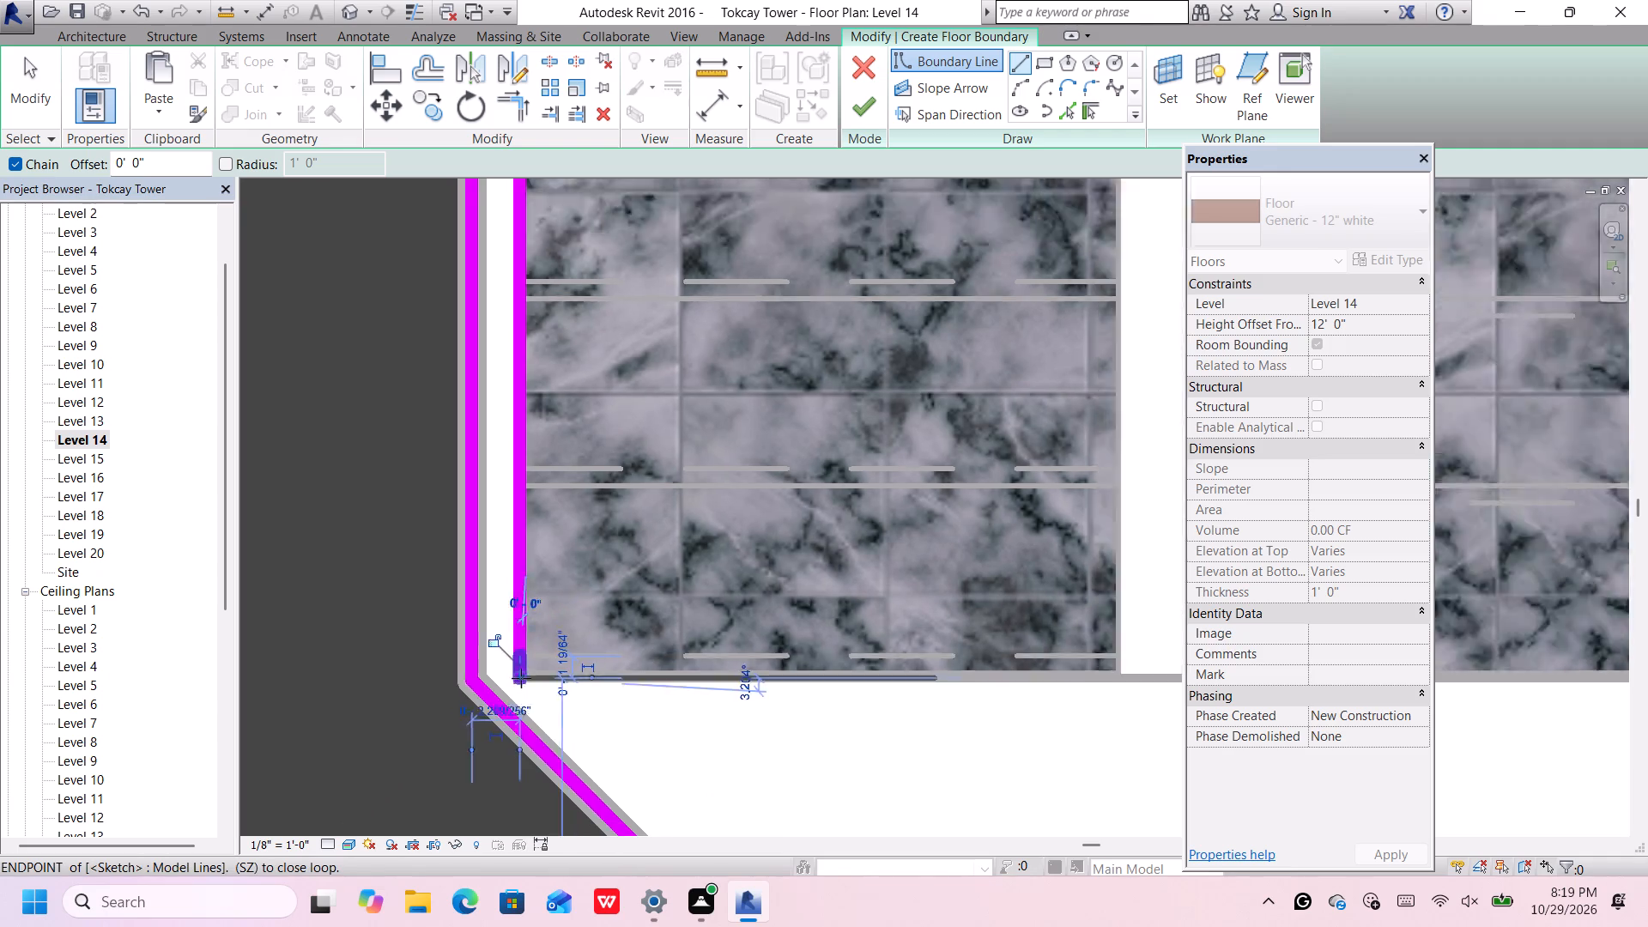
pyautogui.scroll(-9, 521, 678)
pyautogui.scroll(4, 774, 672)
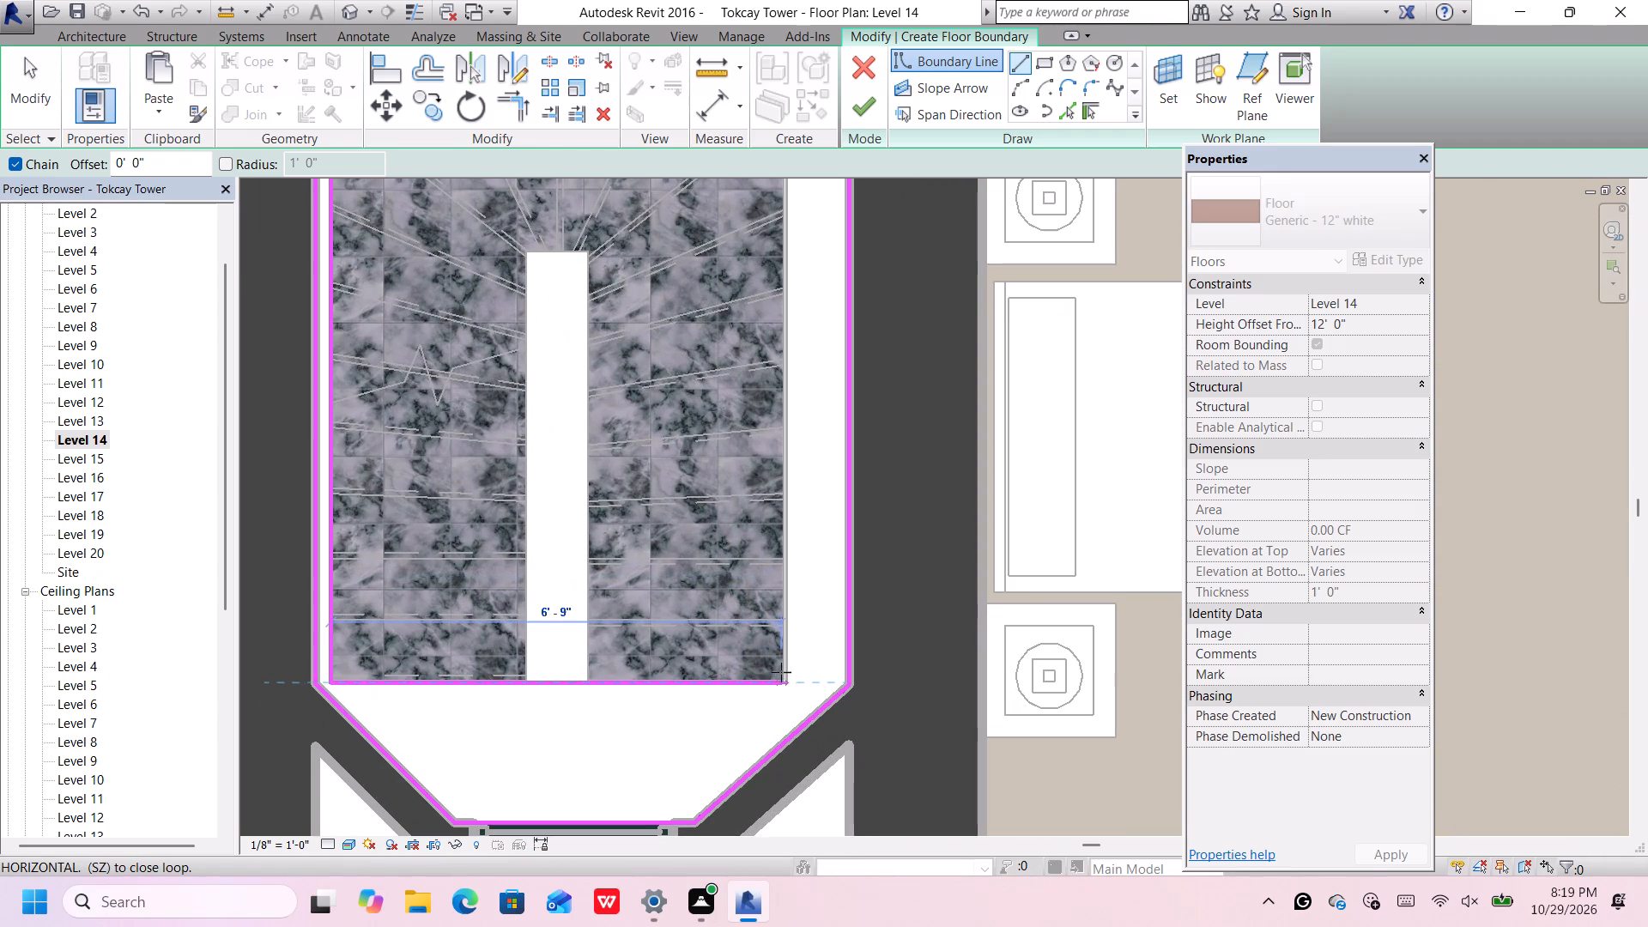
pyautogui.click(785, 674)
pyautogui.scroll(-6, 785, 674)
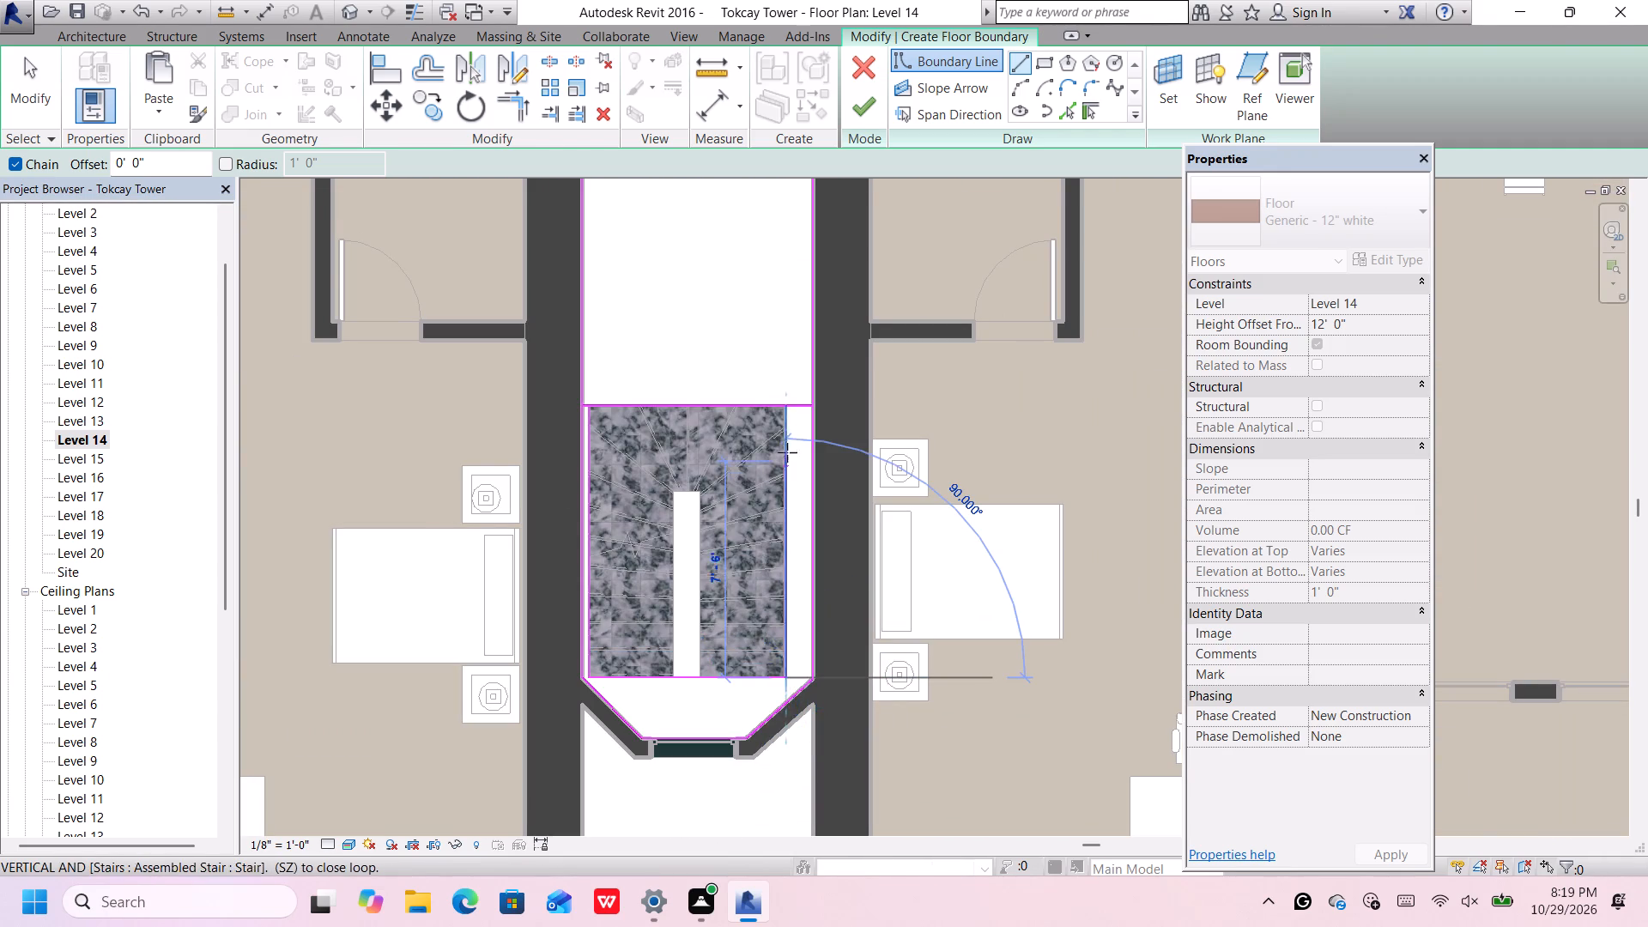
pyautogui.scroll(9, 787, 428)
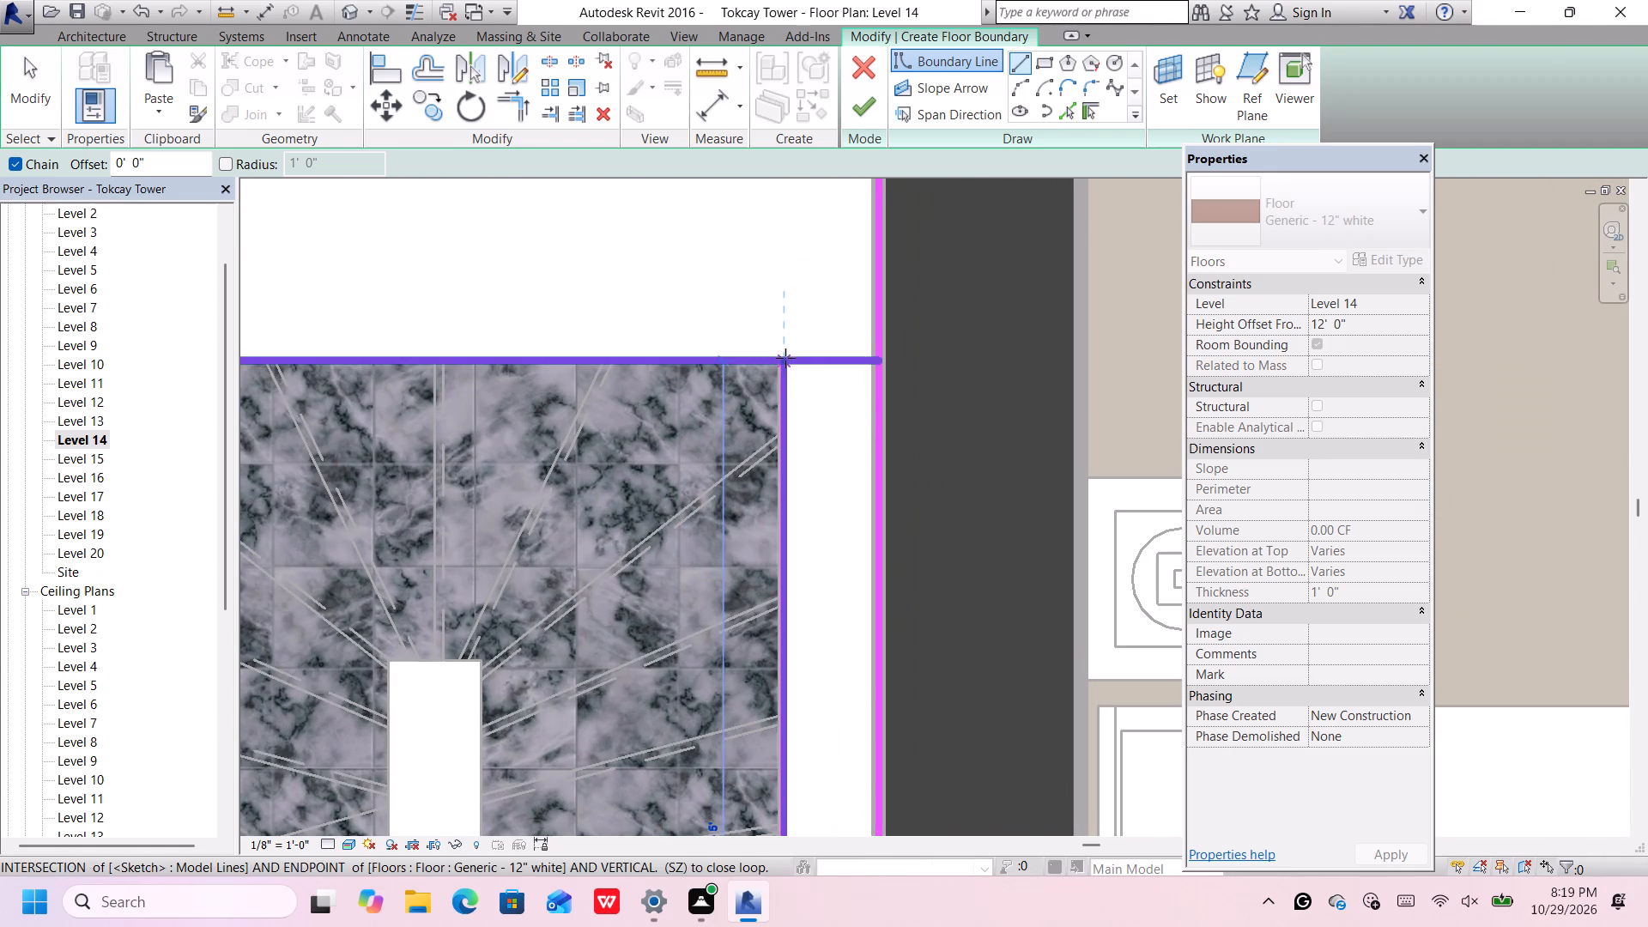
pyautogui.click(785, 358)
# Split the boundary line along the stair's top edge at the stair's upper-left and upper-right corners.
pyautogui.scroll(-6, 786, 360)
pyautogui.moveTo(796, 368); pyautogui.dragTo(906, 376, button='middle')
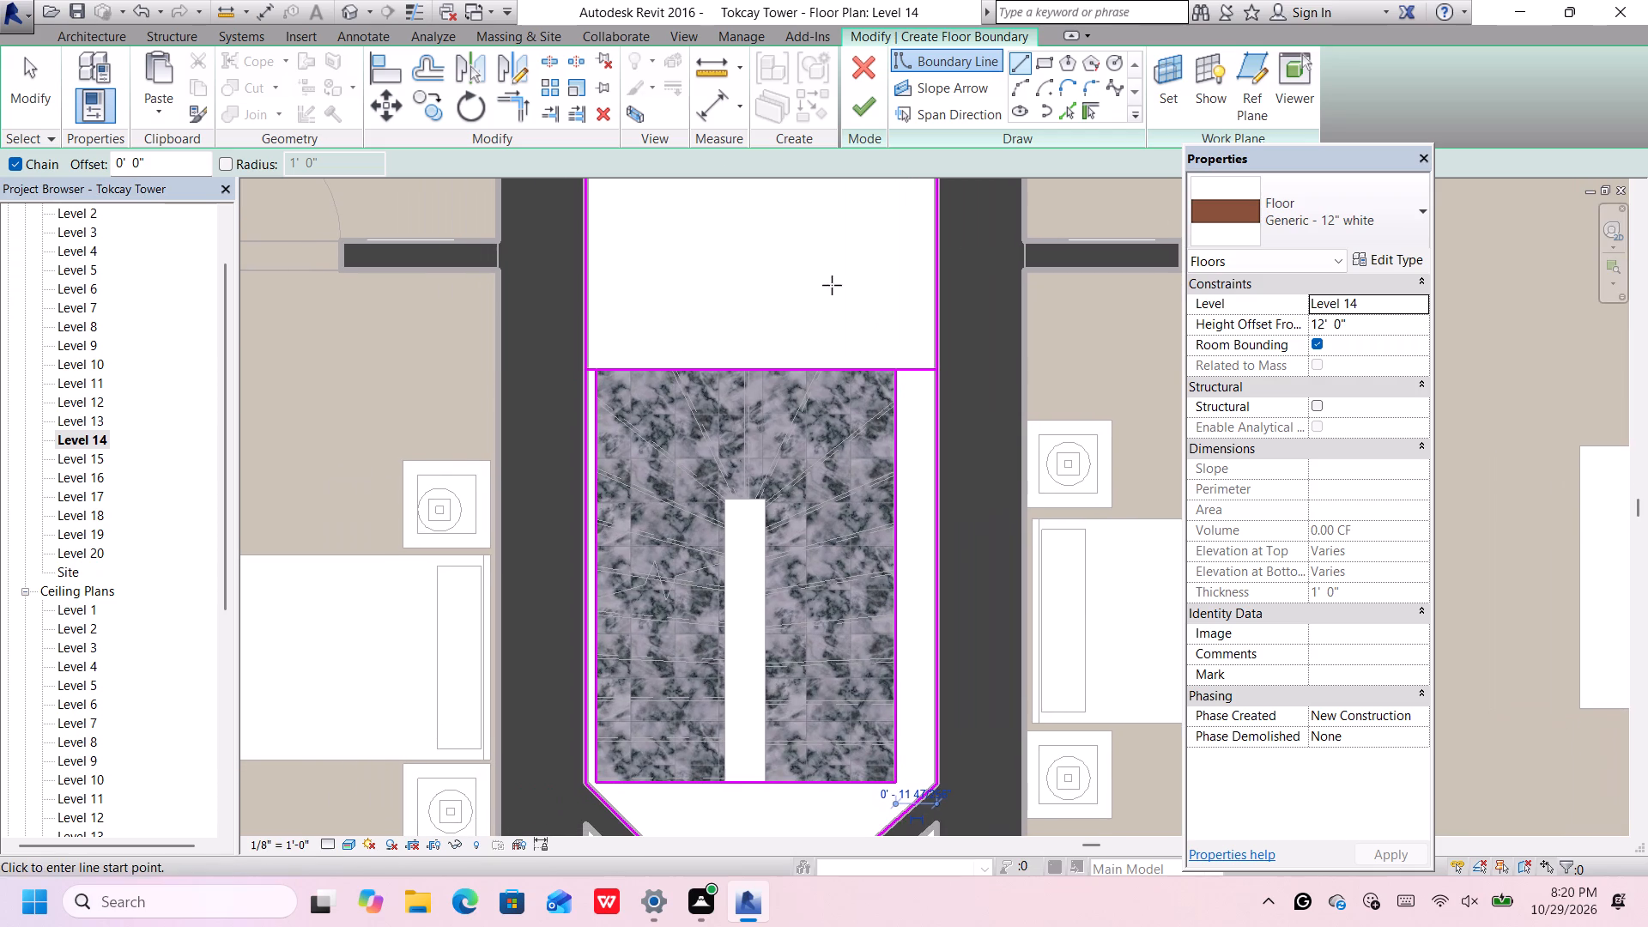
pyautogui.click(545, 60)
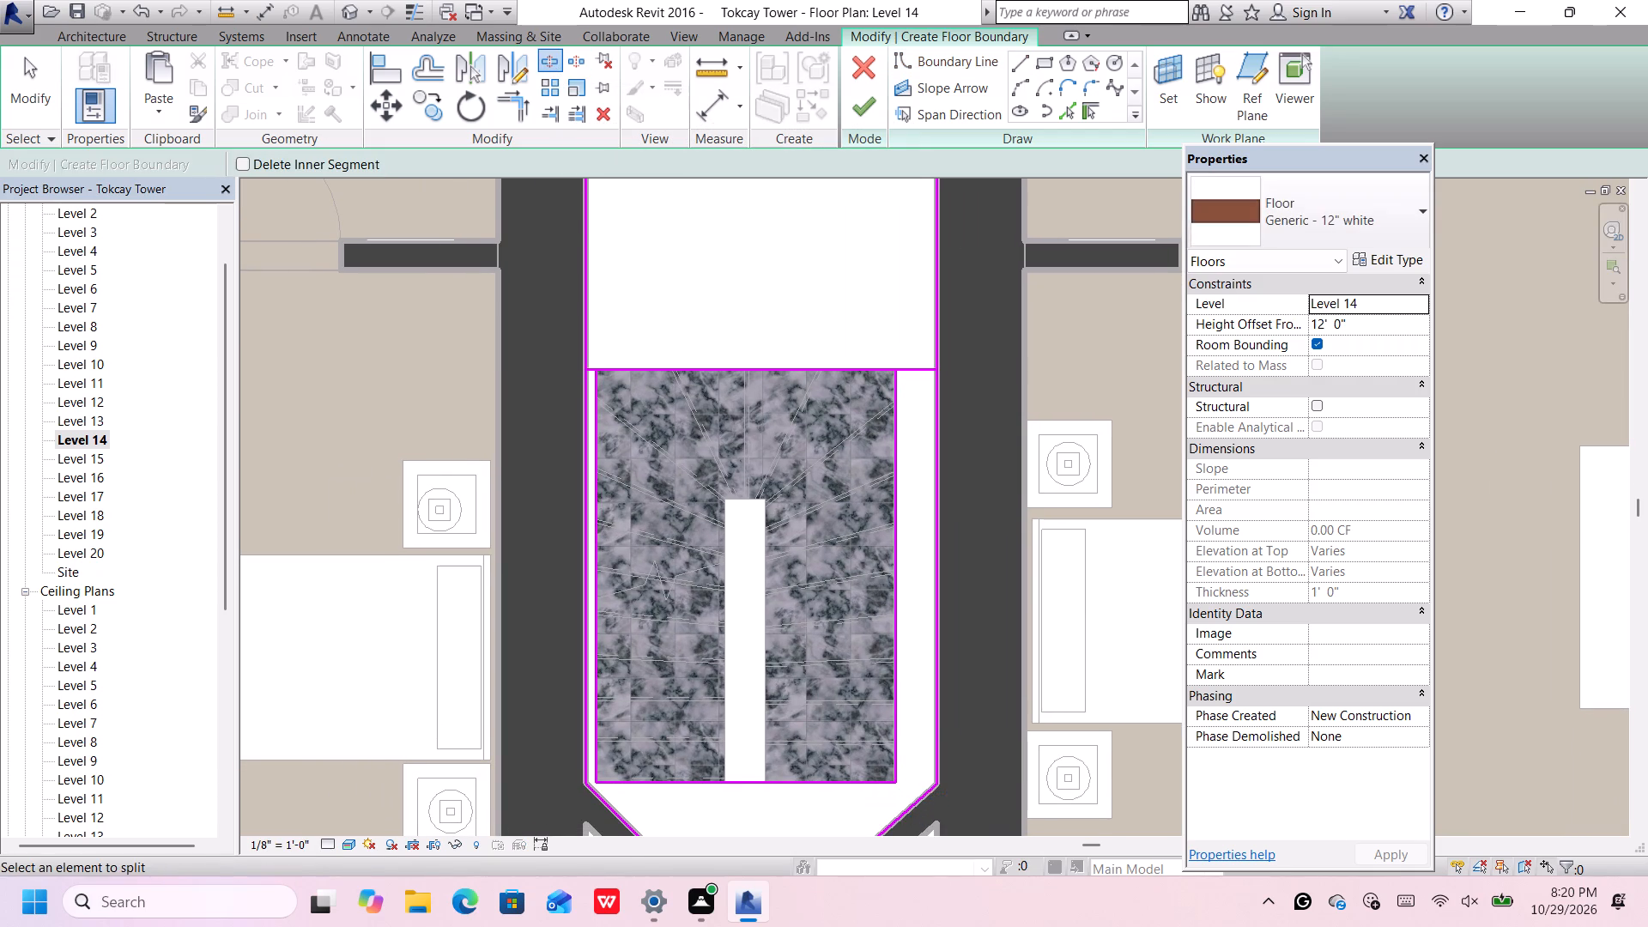
pyautogui.scroll(4, 614, 329)
pyautogui.scroll(-1, 593, 372)
pyautogui.scroll(5, 593, 379)
pyautogui.click(585, 392)
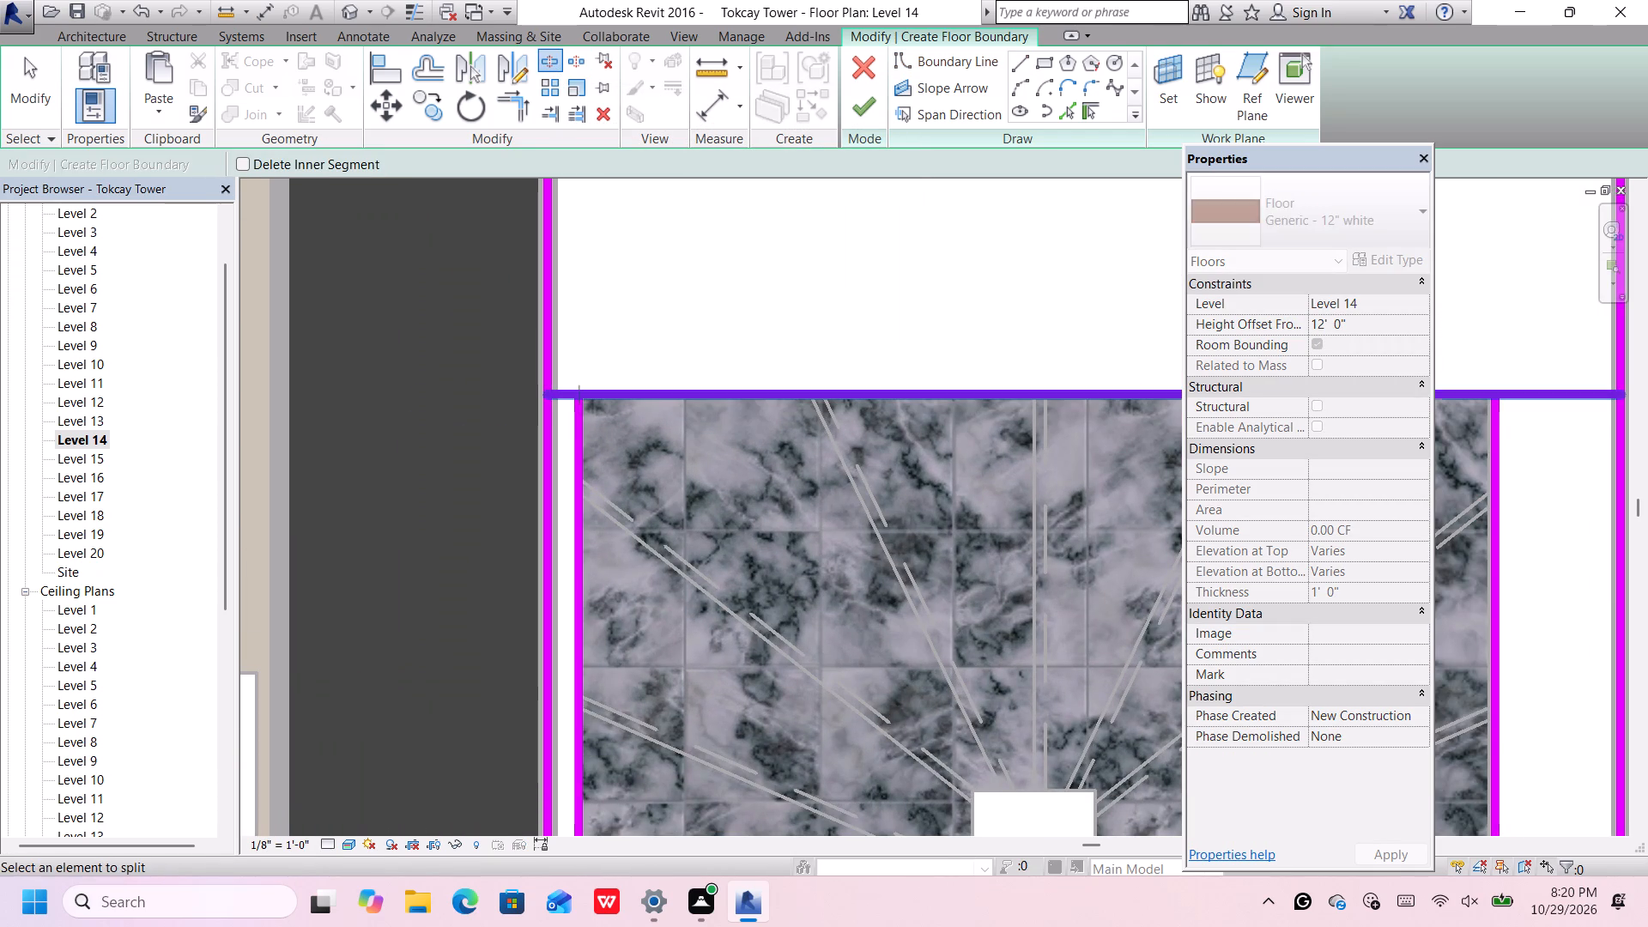
pyautogui.scroll(-7, 585, 392)
pyautogui.scroll(1, 931, 395)
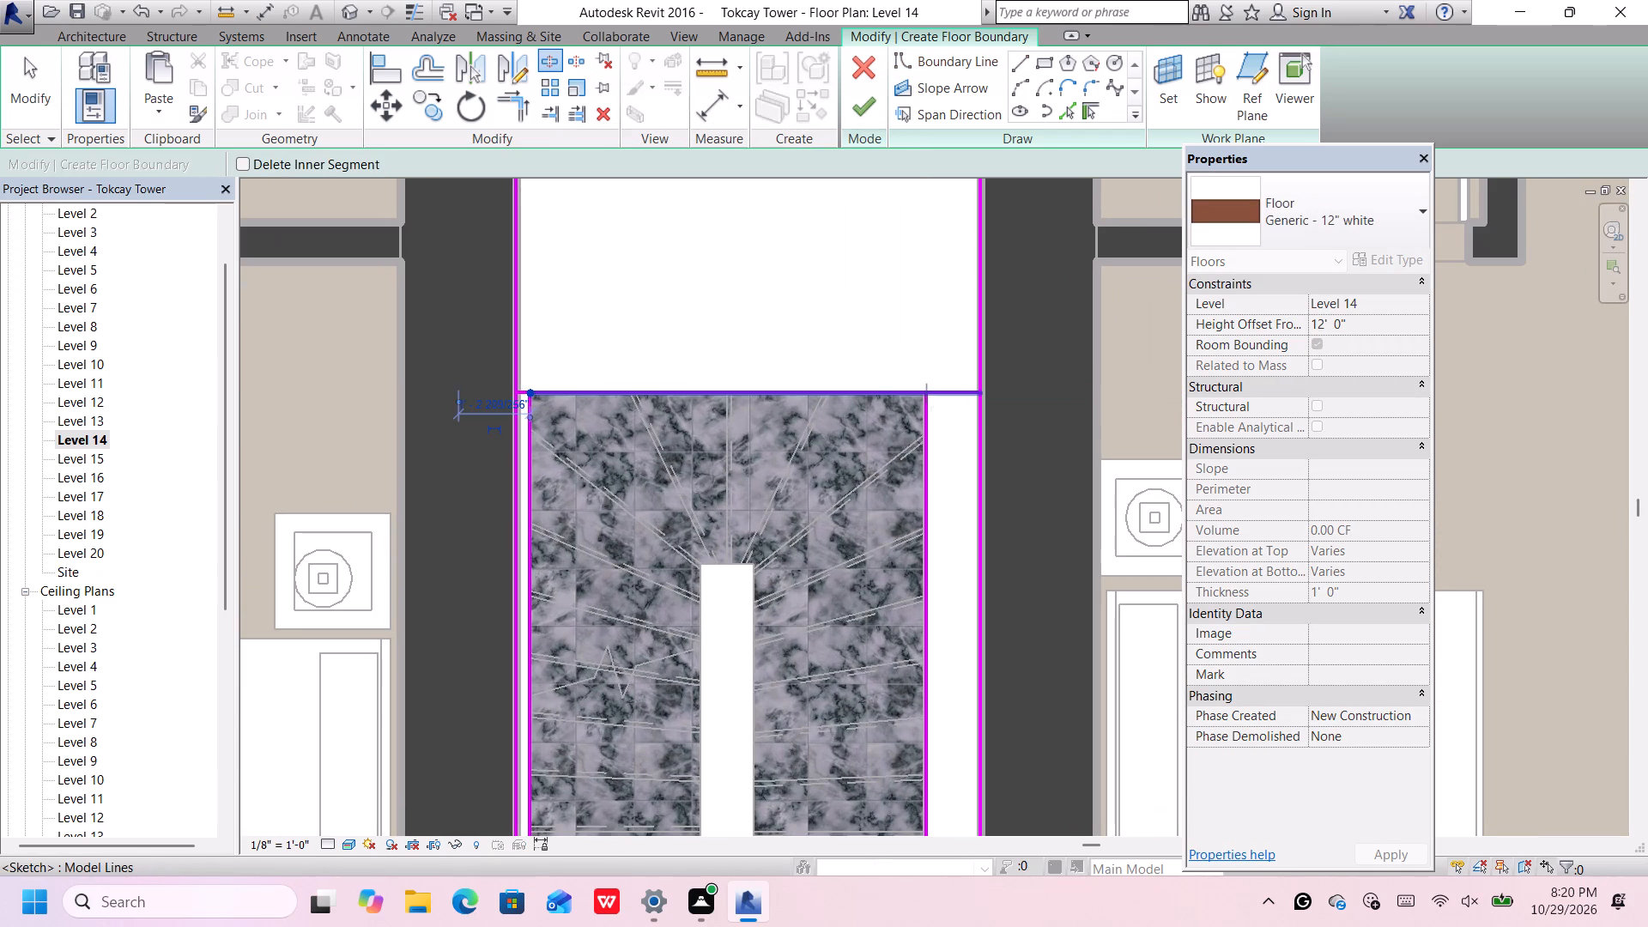
pyautogui.click(930, 396)
pyautogui.scroll(5, 930, 399)
pyautogui.scroll(-3, 952, 363)
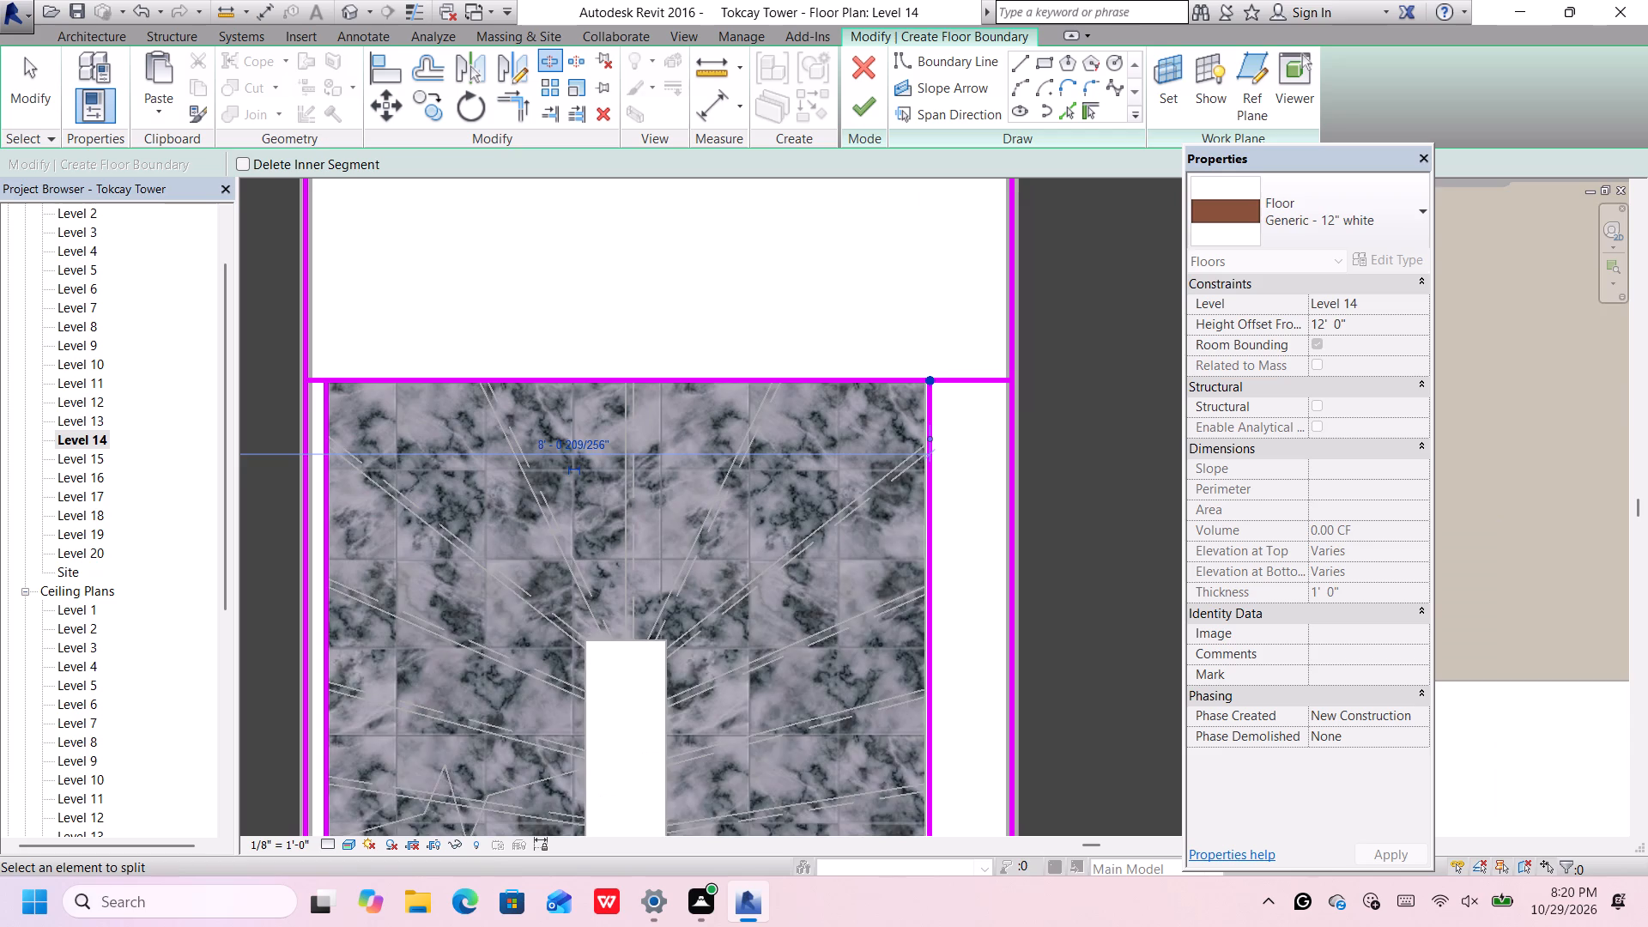
pyautogui.scroll(3, 952, 364)
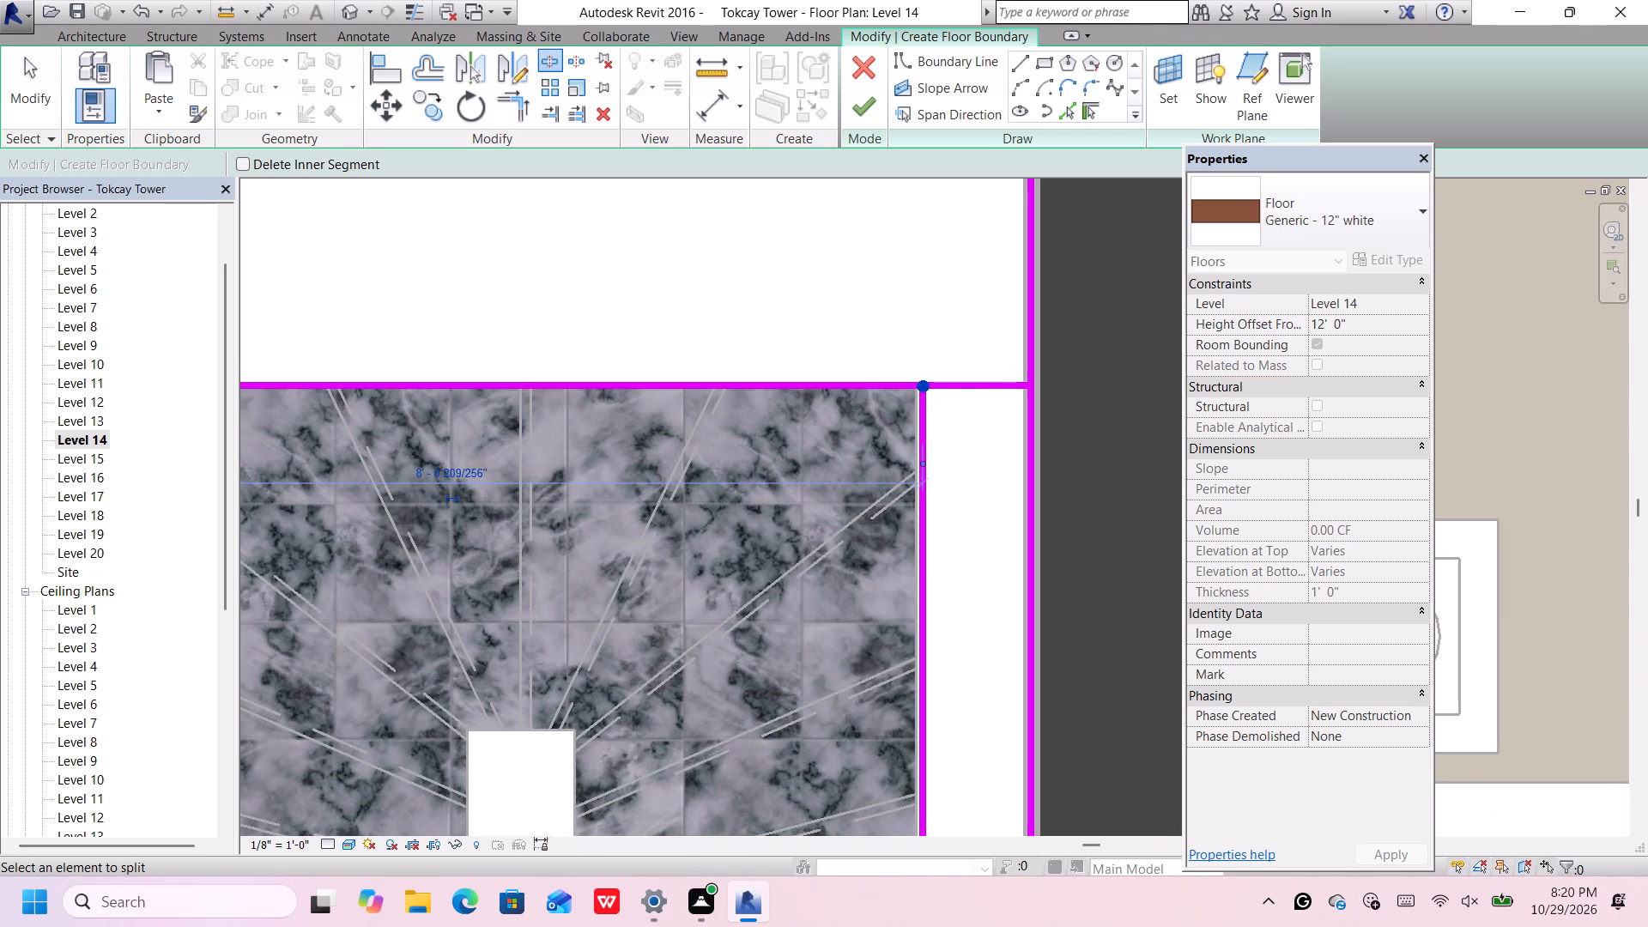
pyautogui.press('Escape')
pyautogui.press('Escape')
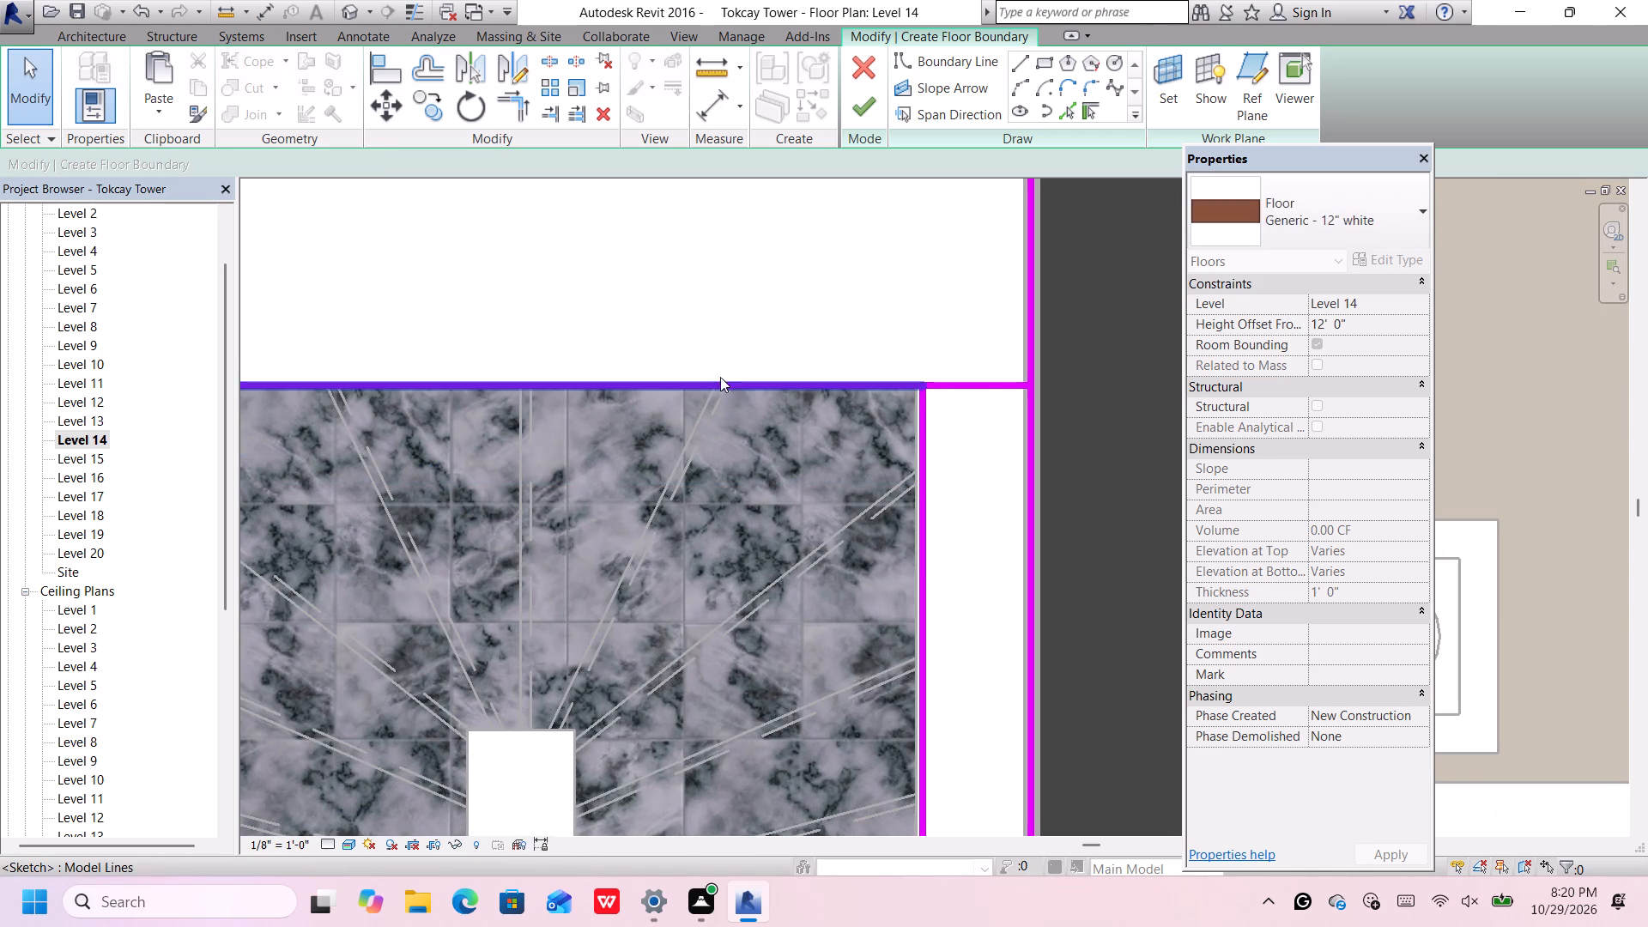
# Delete the two short boundary segments between the stair's top corners and the shaft walls, one on each side.
pyautogui.click(957, 385)
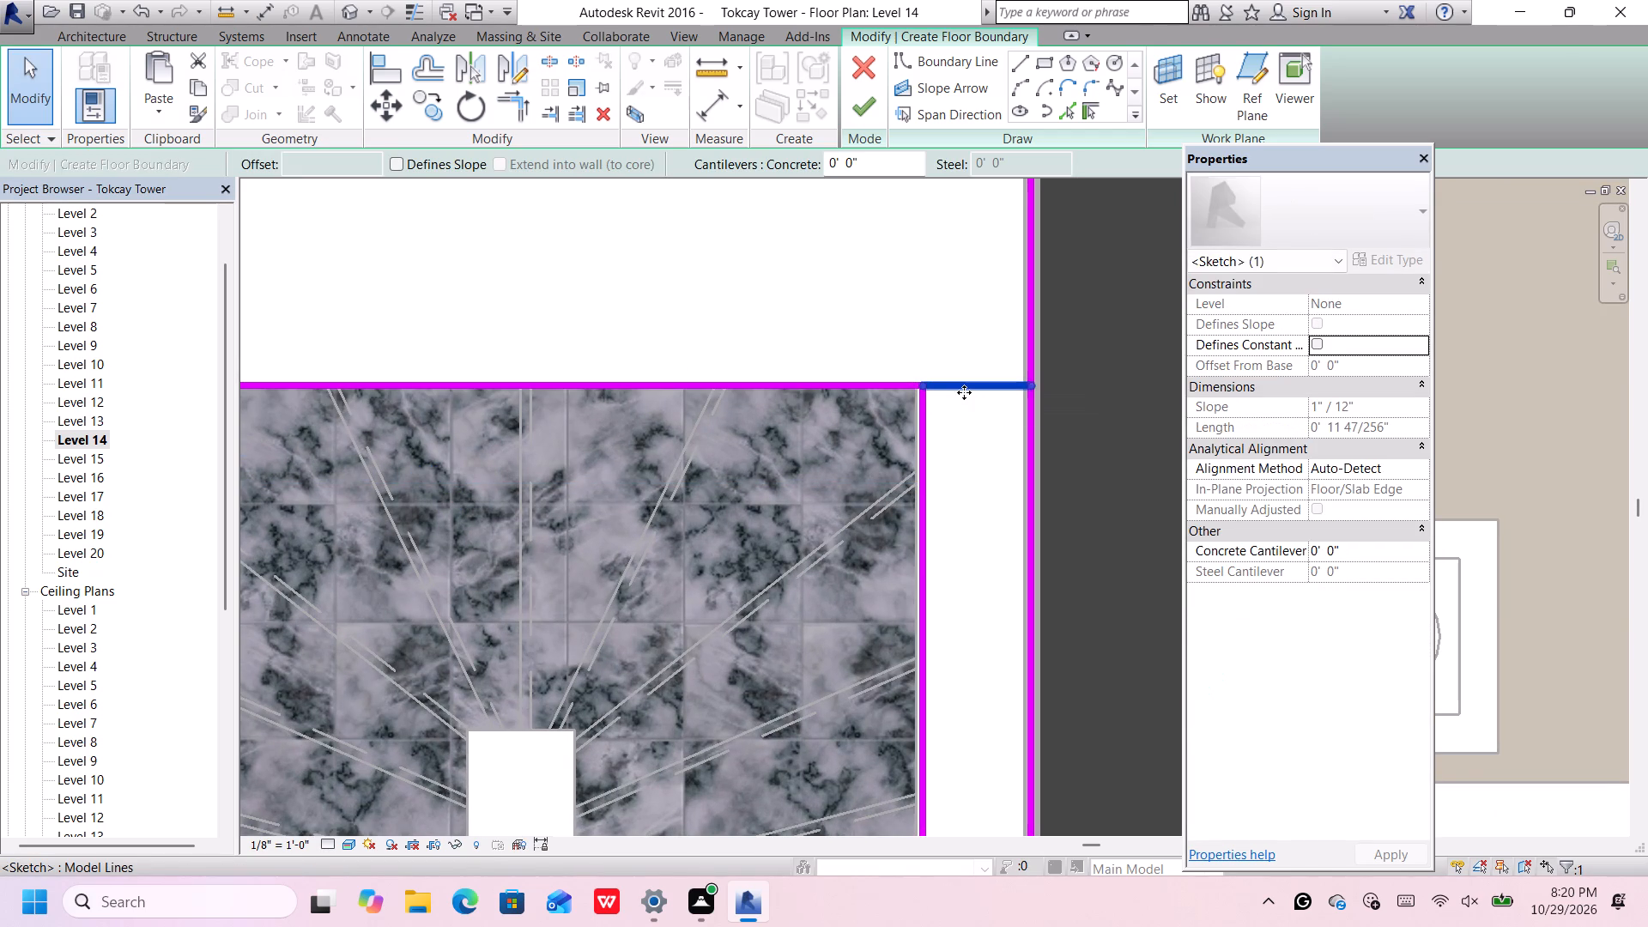
pyautogui.press('Delete')
pyautogui.scroll(-3, 976, 404)
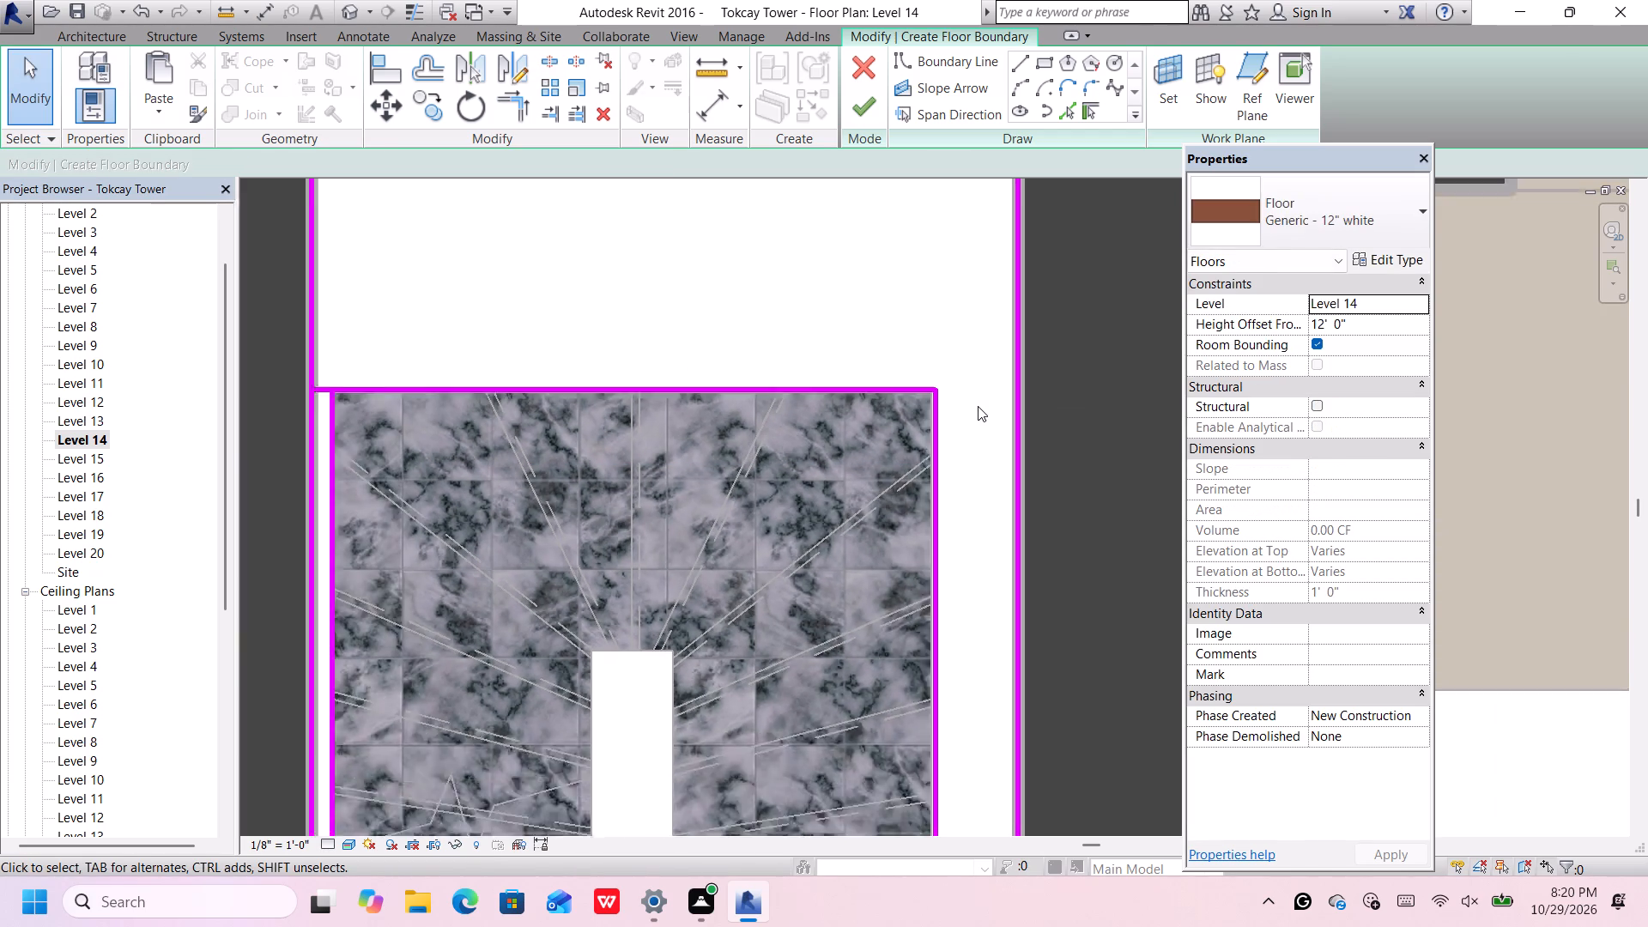
pyautogui.scroll(-1, 978, 406)
pyautogui.scroll(1, 476, 407)
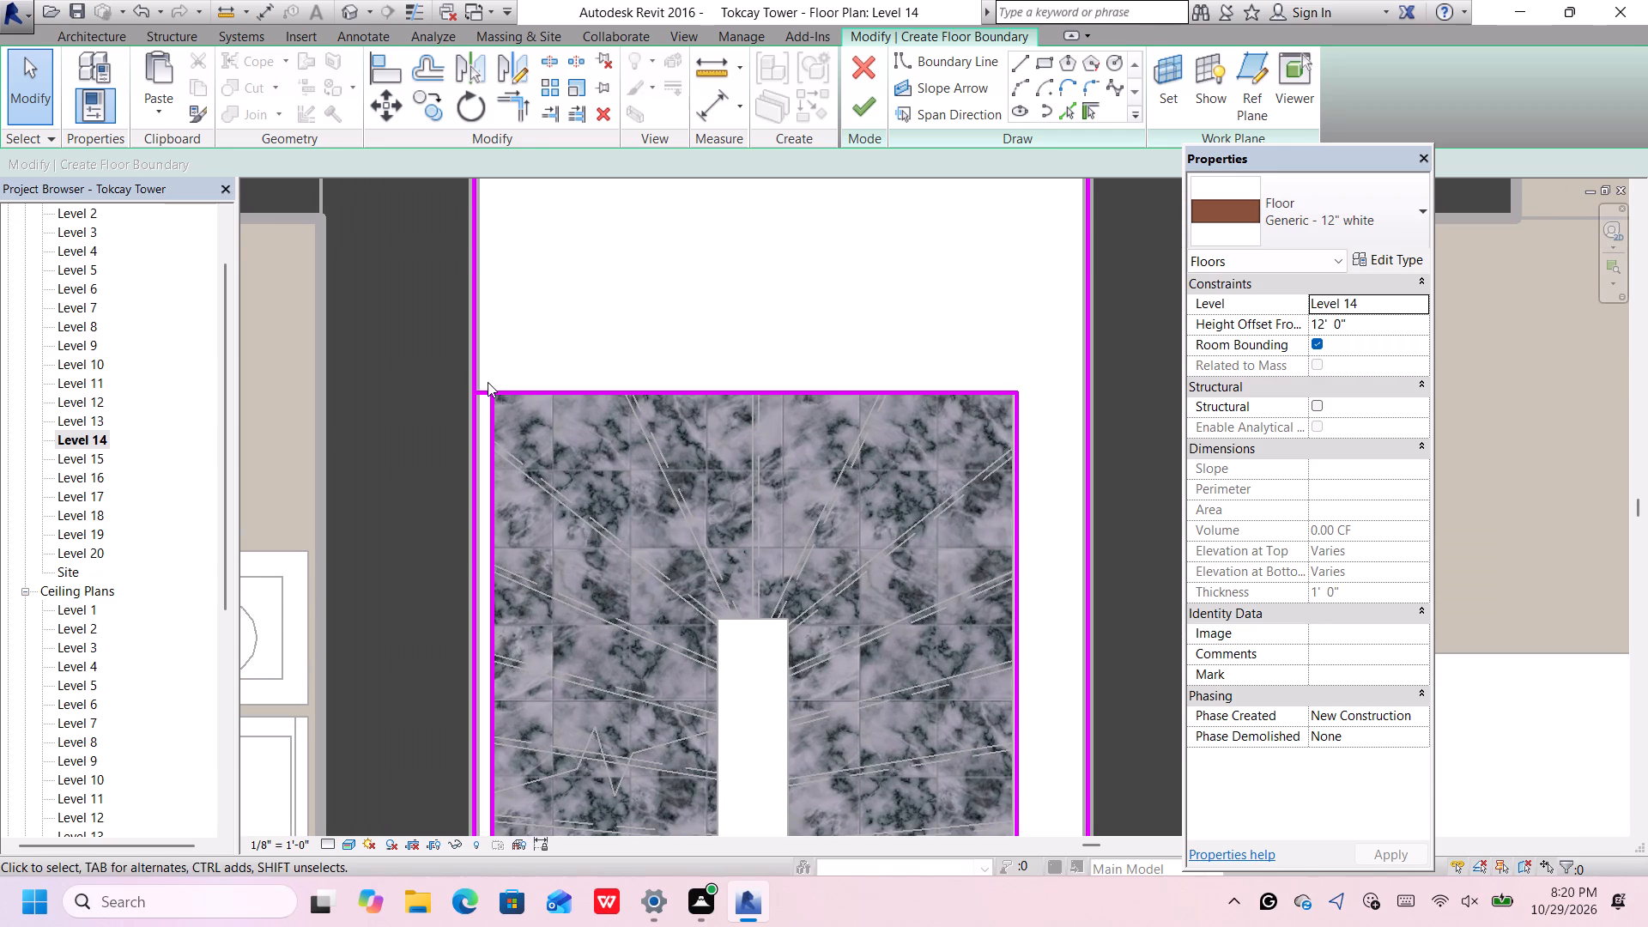
pyautogui.click(482, 387)
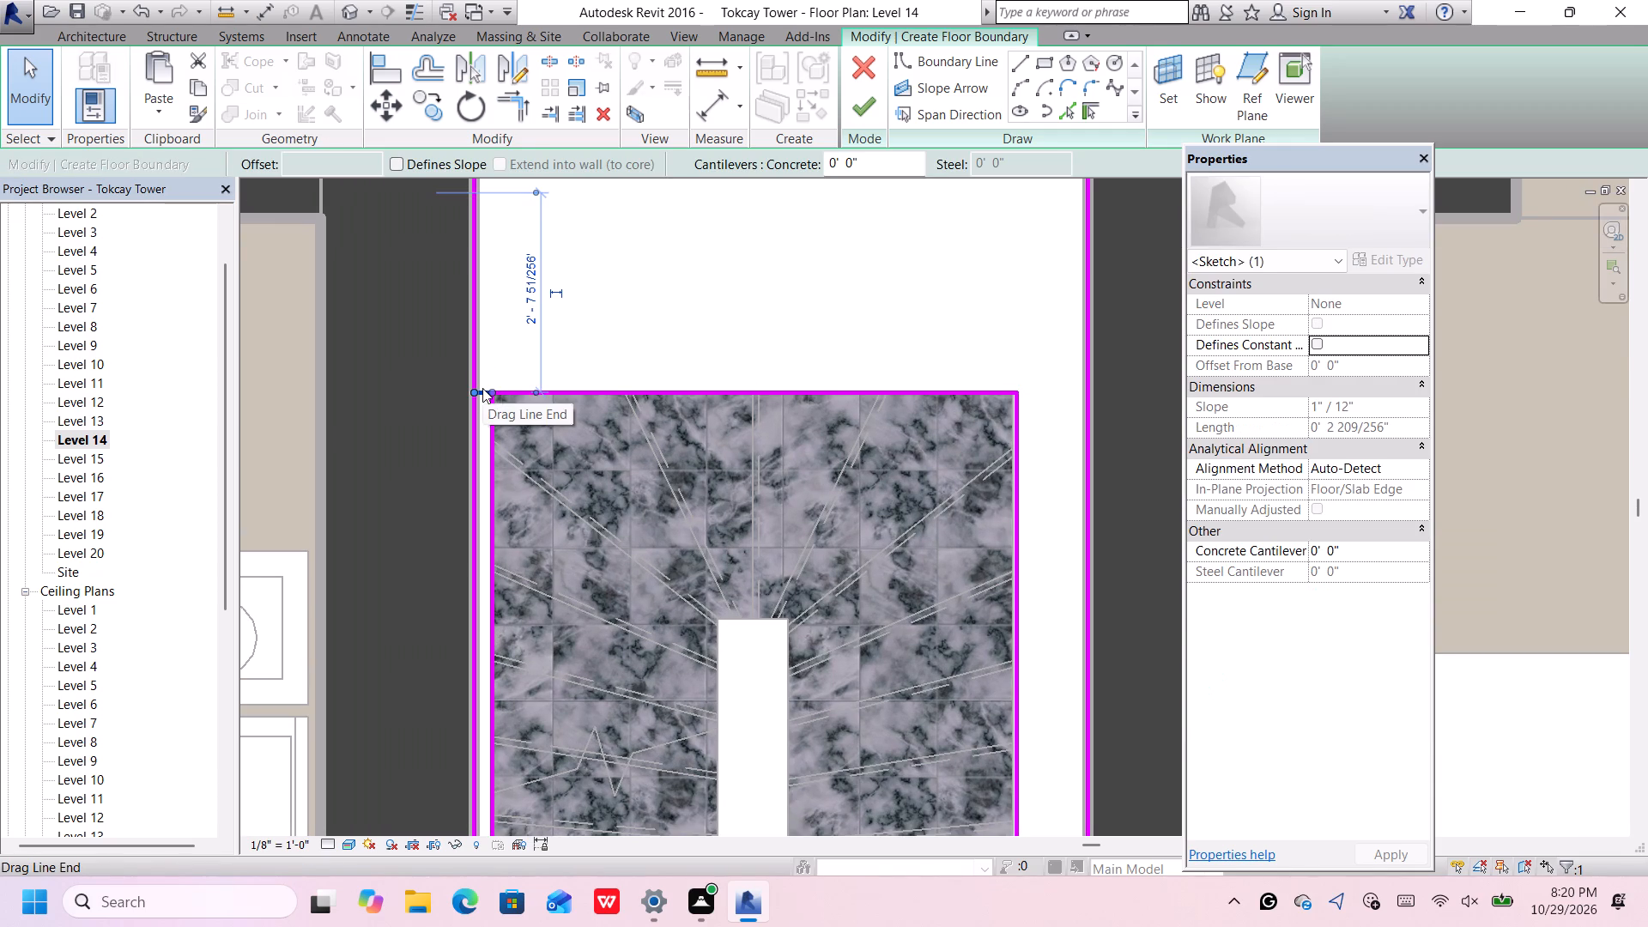
pyautogui.press('Delete')
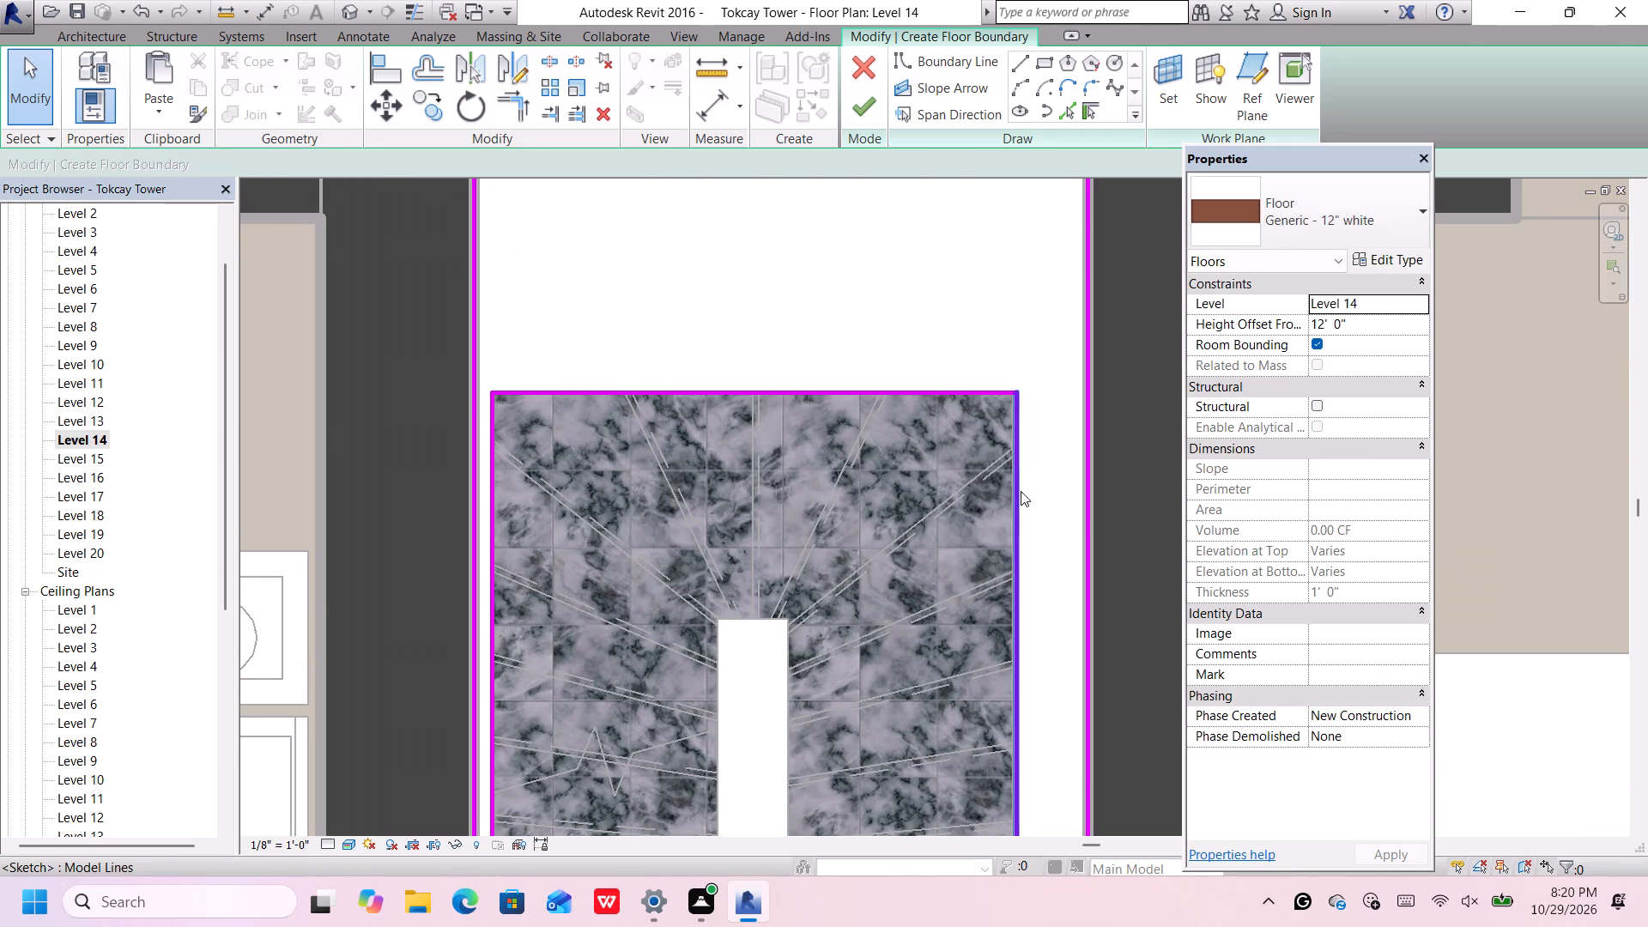
# Nudge the boundary line along the stair's right side to line it up with the stair's edge.
pyautogui.click(1021, 491)
pyautogui.scroll(5, 1012, 491)
pyautogui.press('Left')
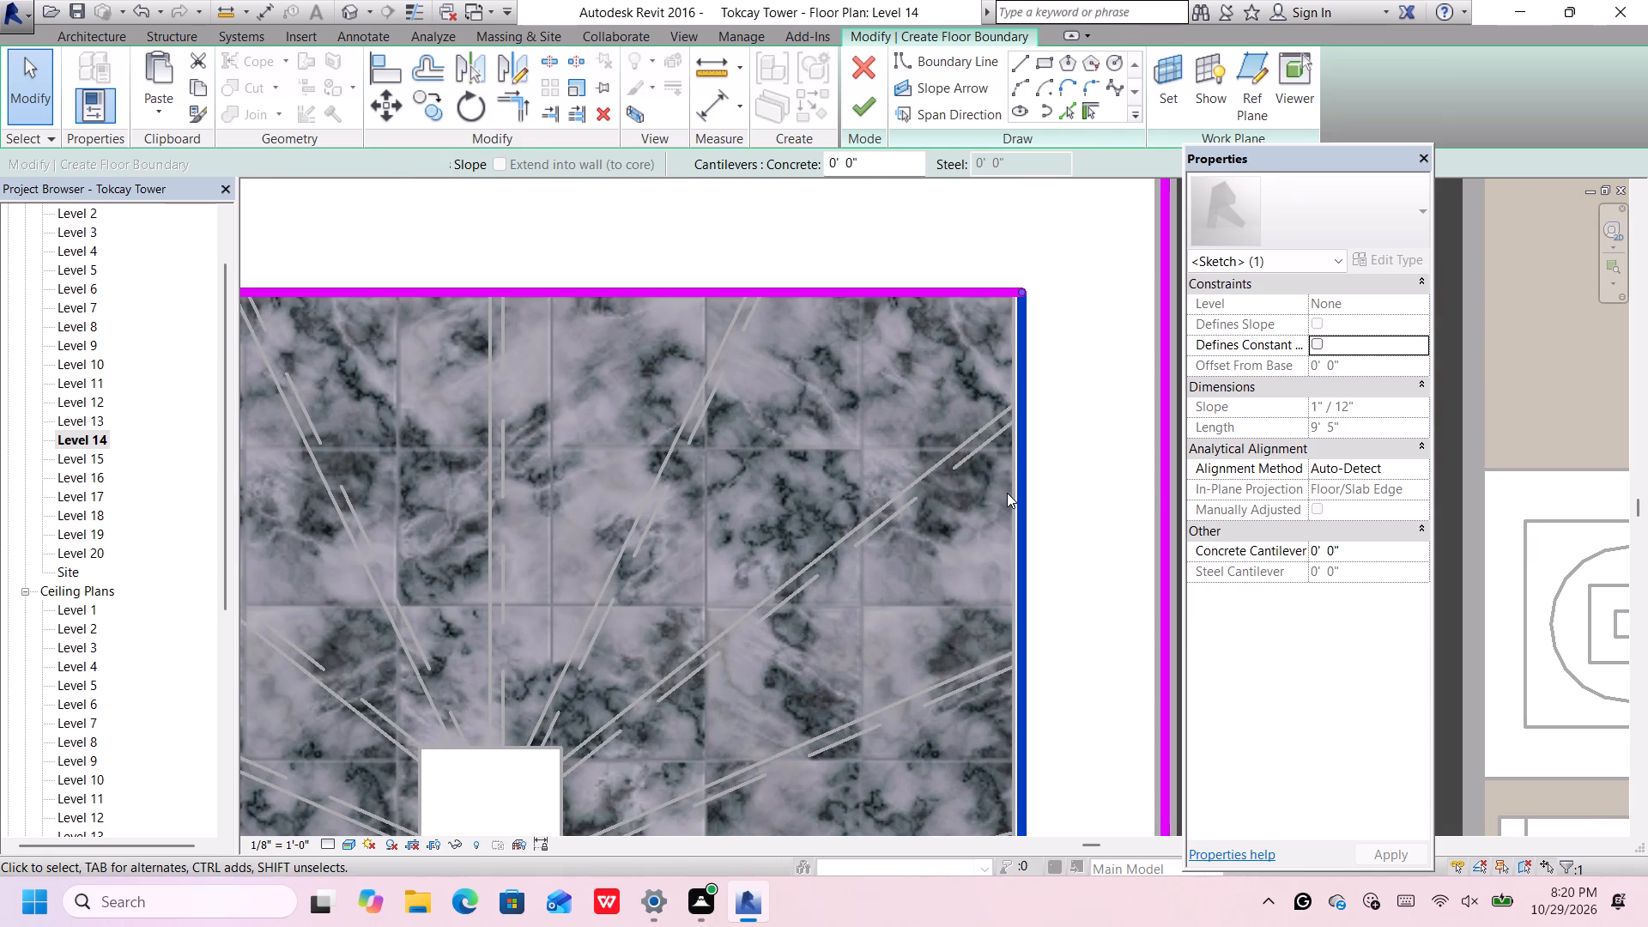
pyautogui.scroll(-5, 1005, 487)
pyautogui.click(1033, 541)
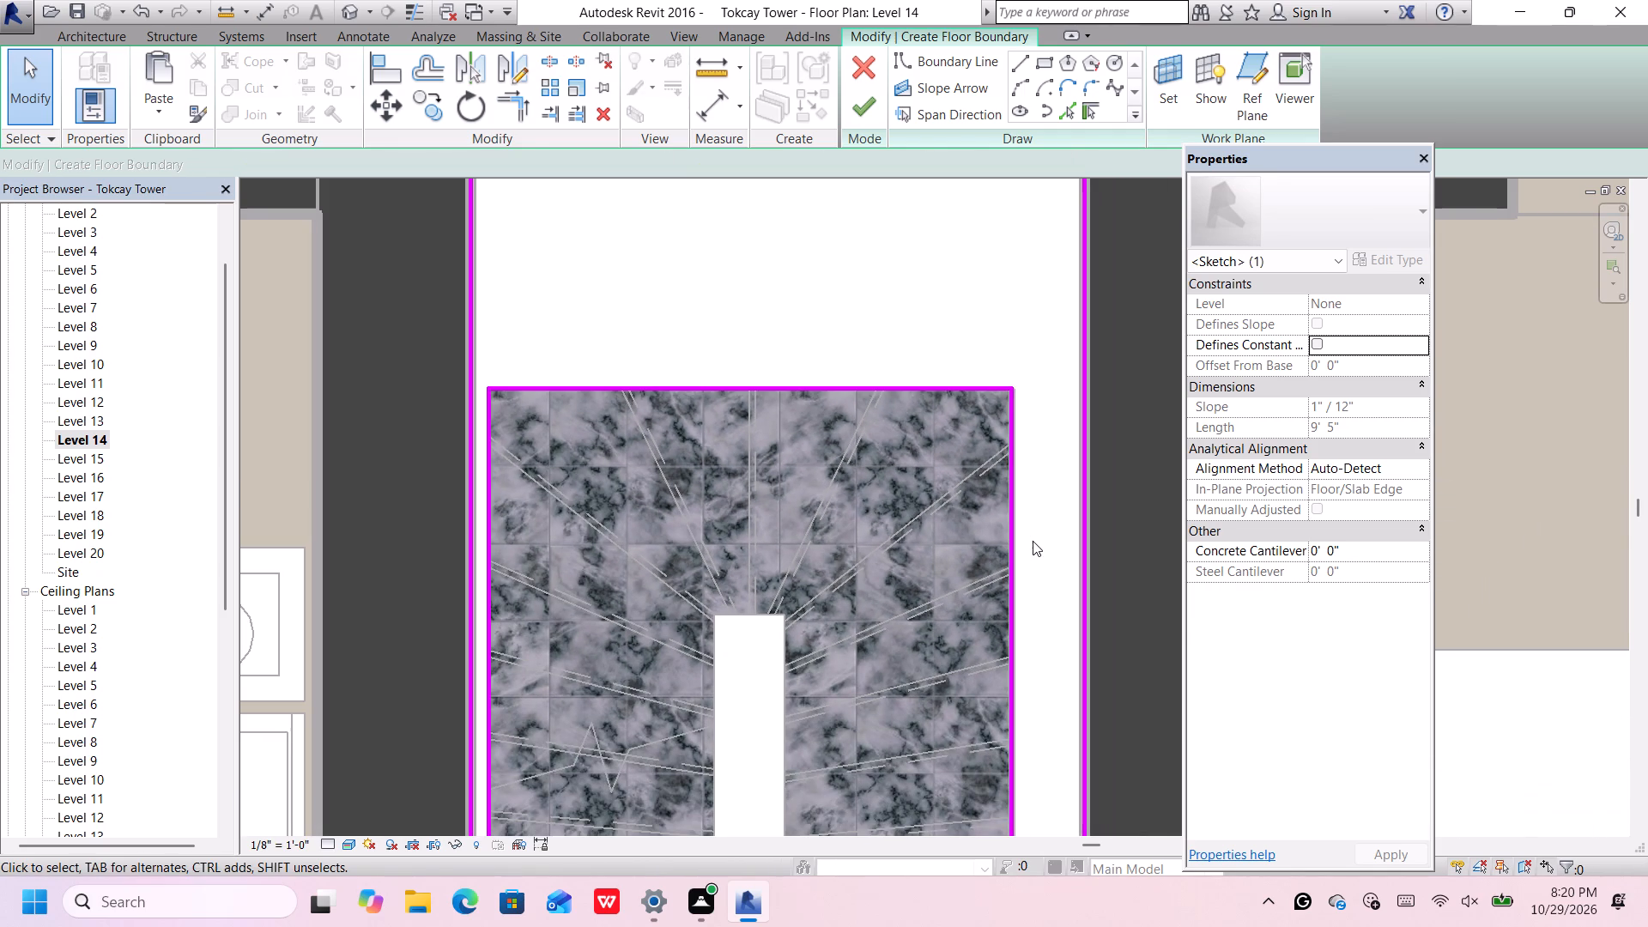
pyautogui.scroll(7, 1012, 454)
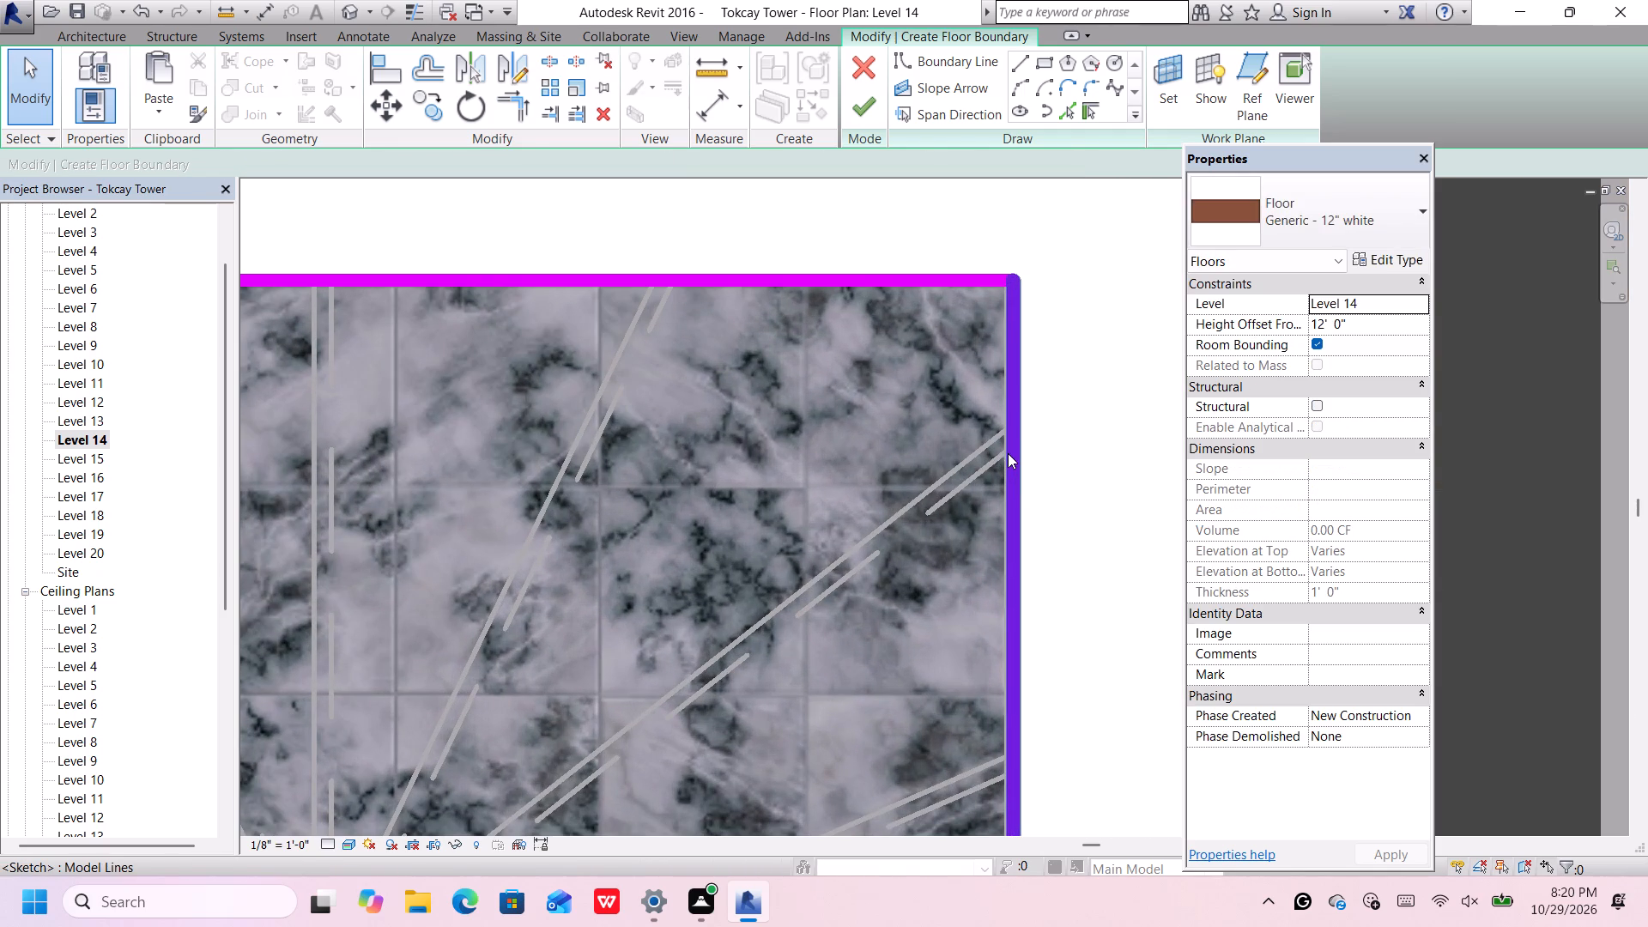
pyautogui.click(1009, 455)
pyautogui.scroll(3, 1009, 461)
pyautogui.press('Right')
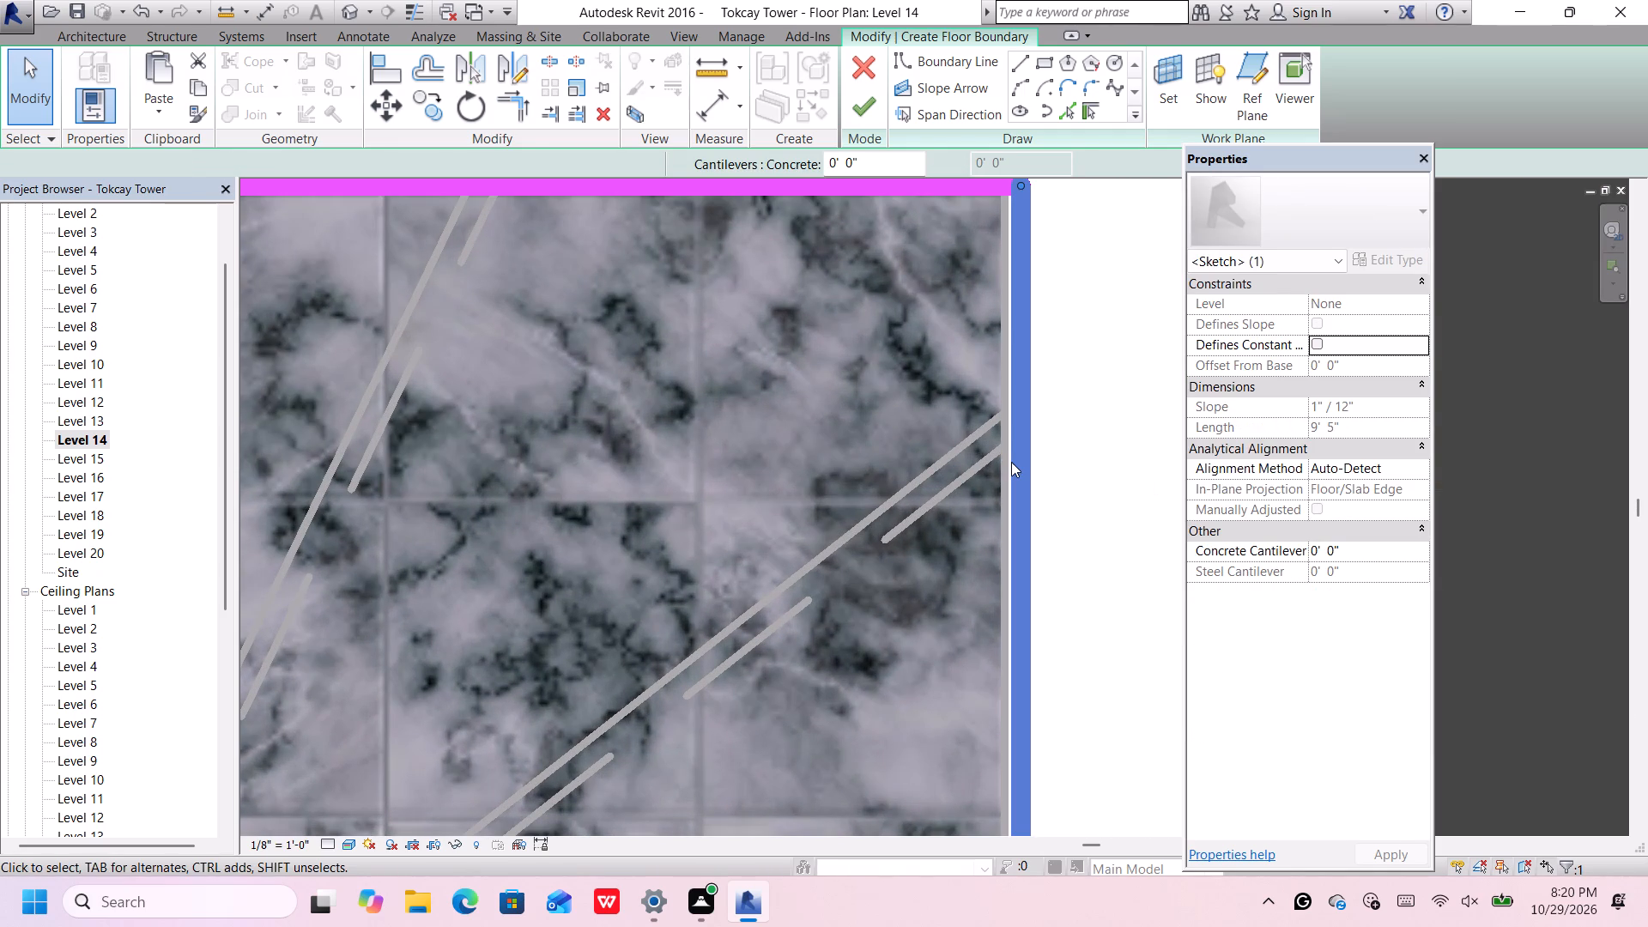
pyautogui.scroll(-14, 1011, 462)
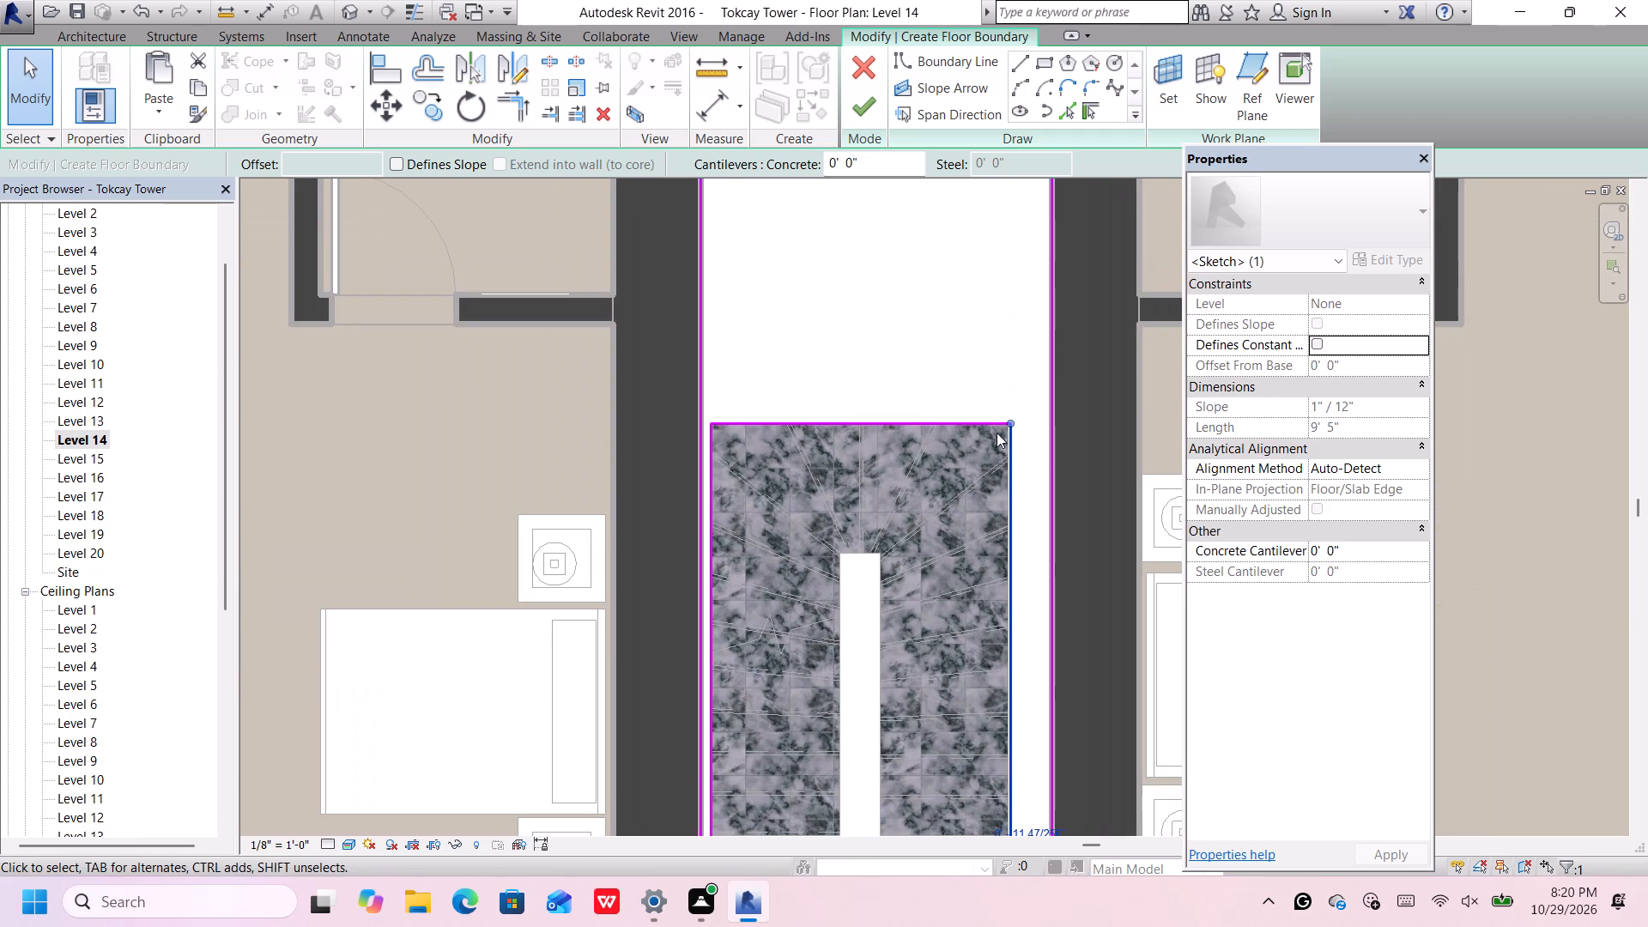
# Set the corridor floor's level to Level 13 and finish its boundary sketch.
pyautogui.click(859, 111)
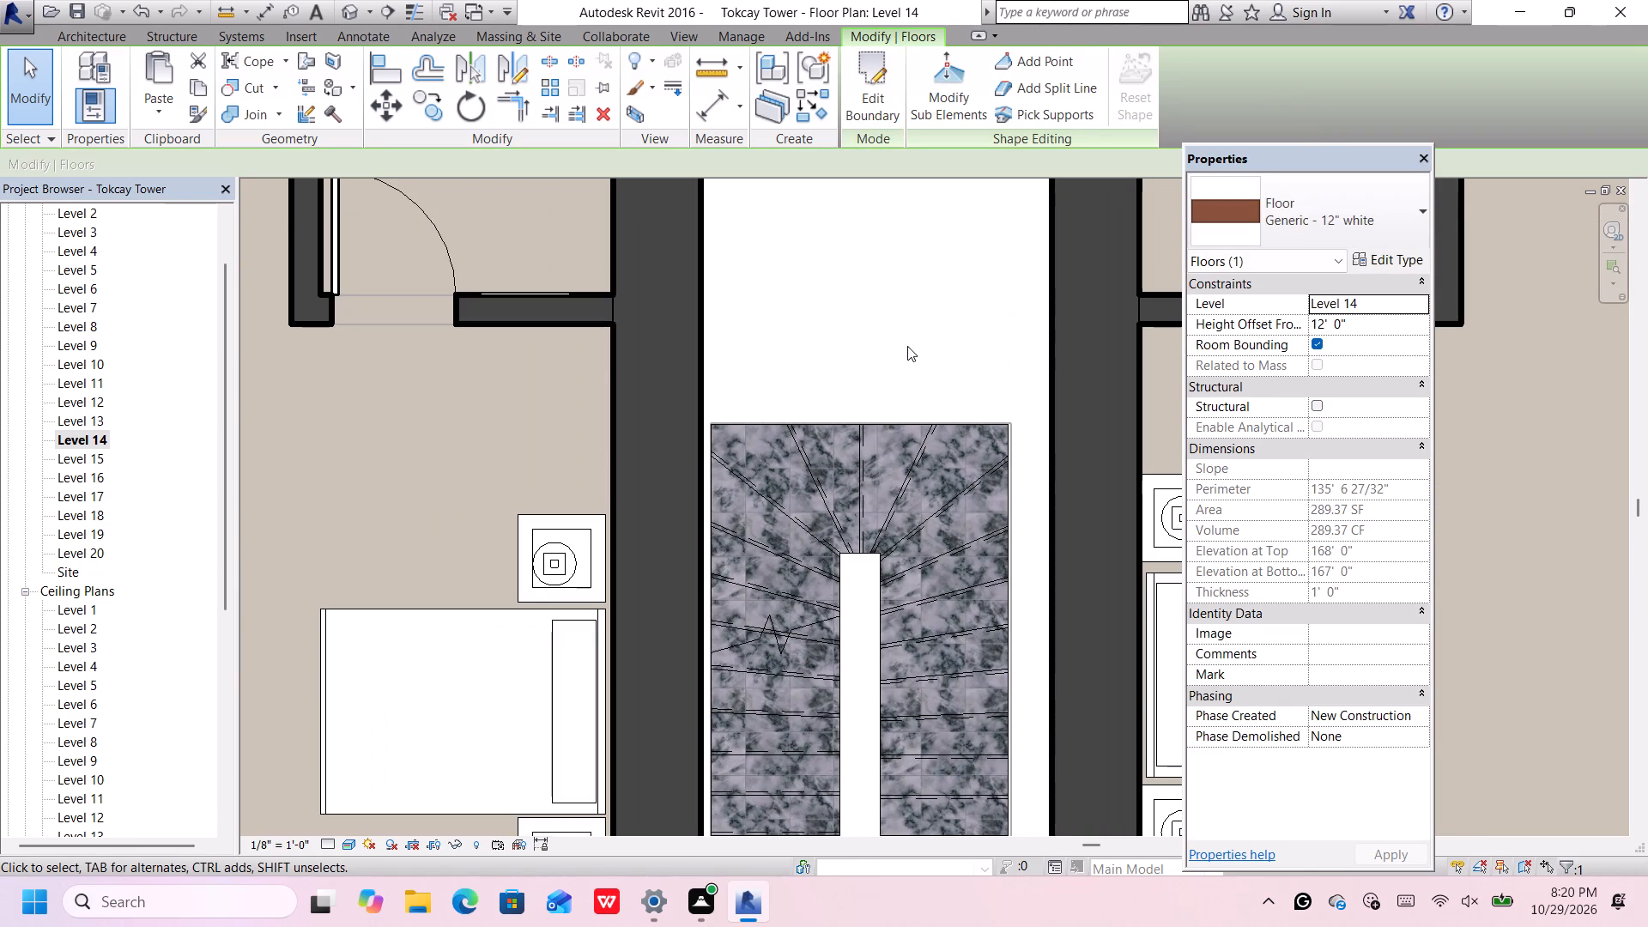
pyautogui.hotkey('ctrl', 'z')
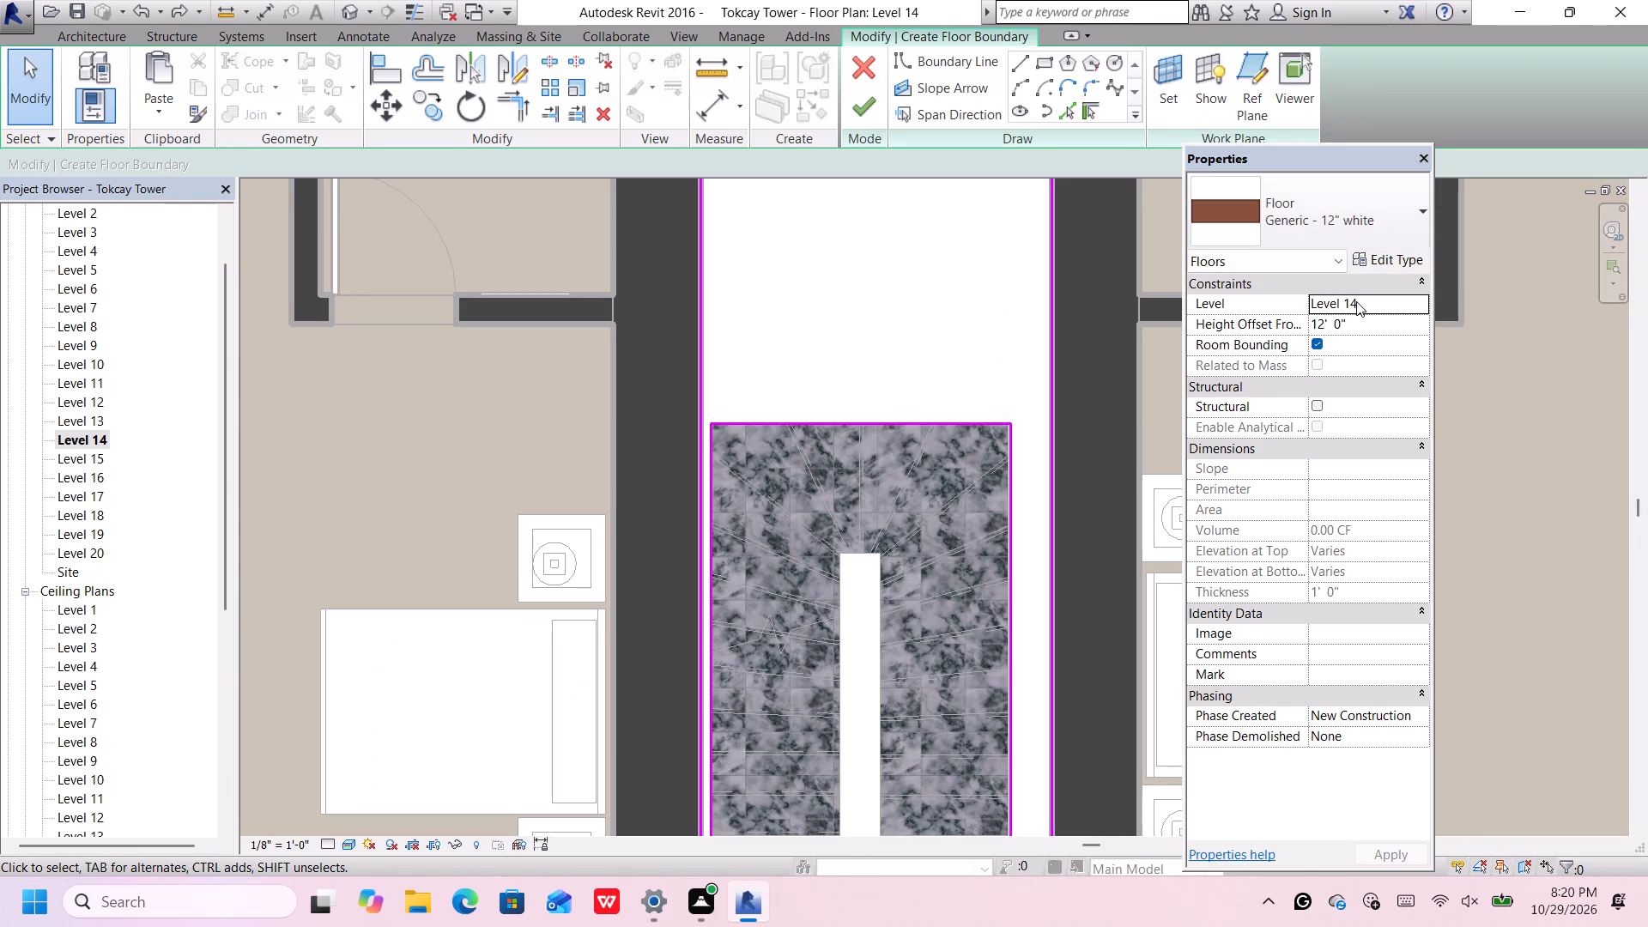
pyautogui.click(1425, 303)
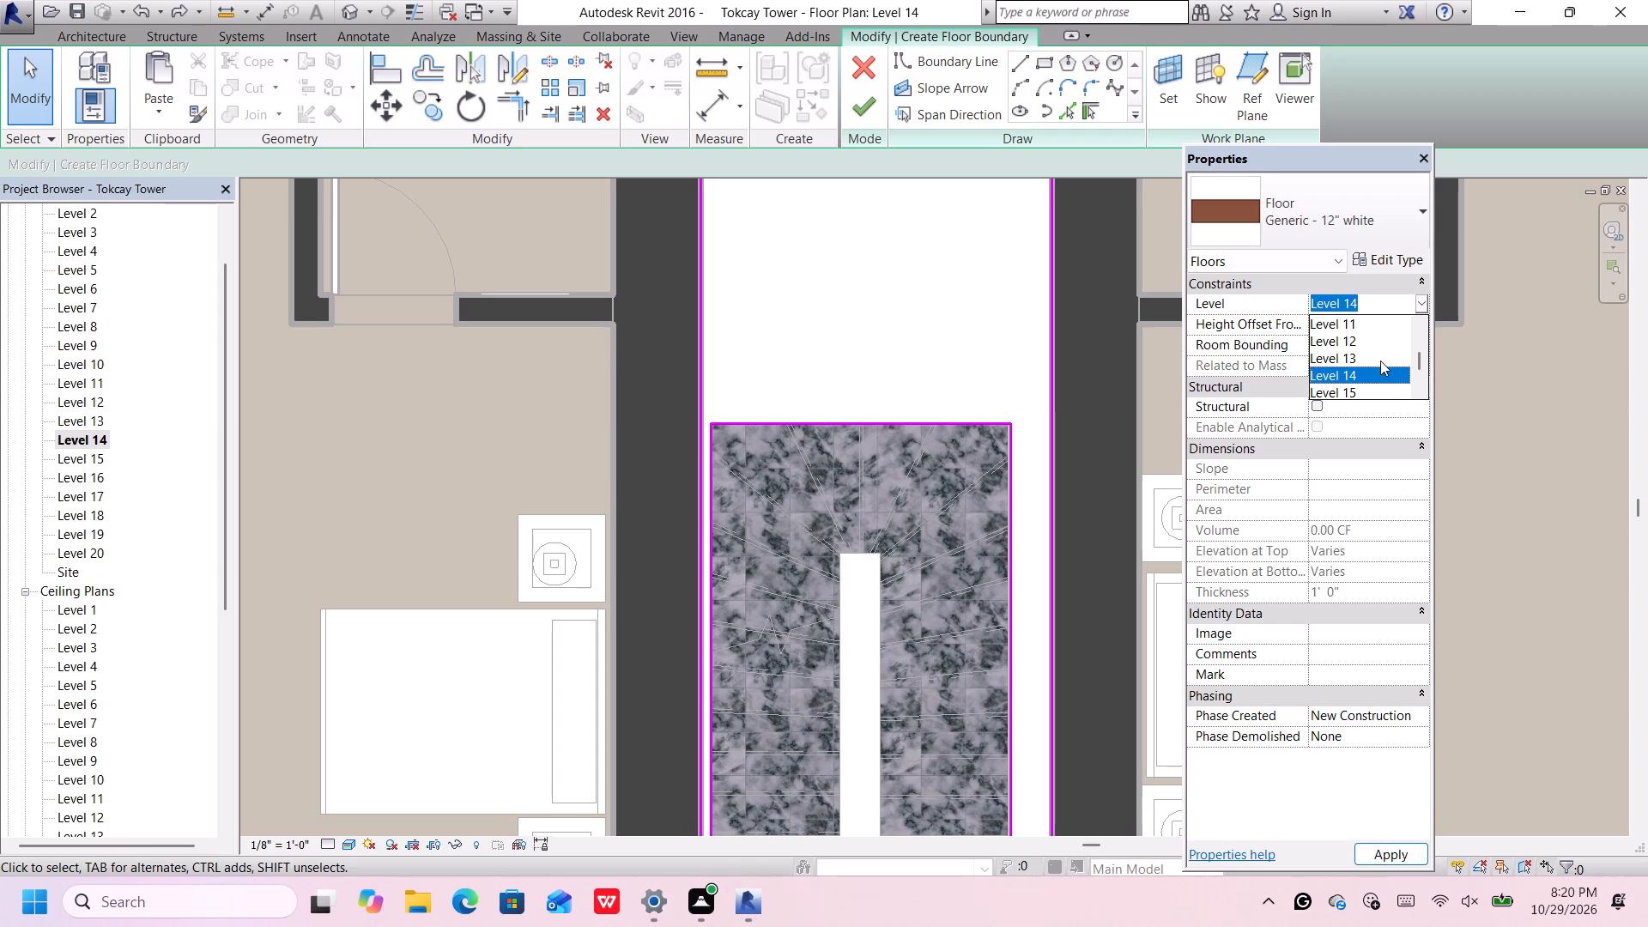
pyautogui.click(1379, 359)
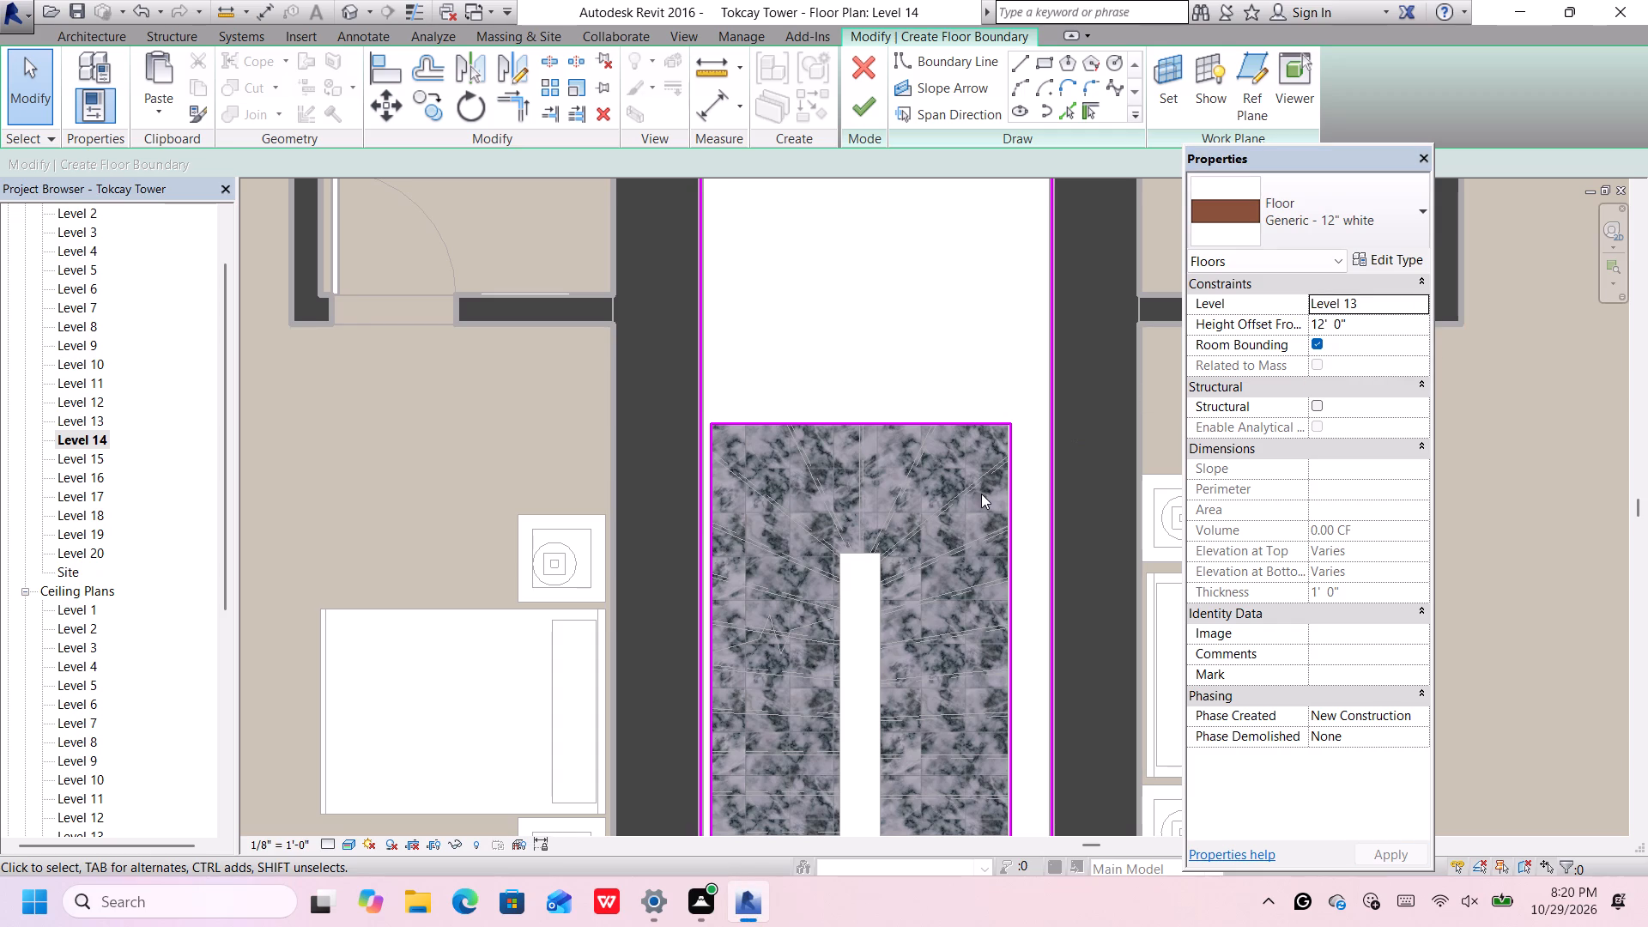
pyautogui.click(874, 95)
pyautogui.scroll(-2, 748, 371)
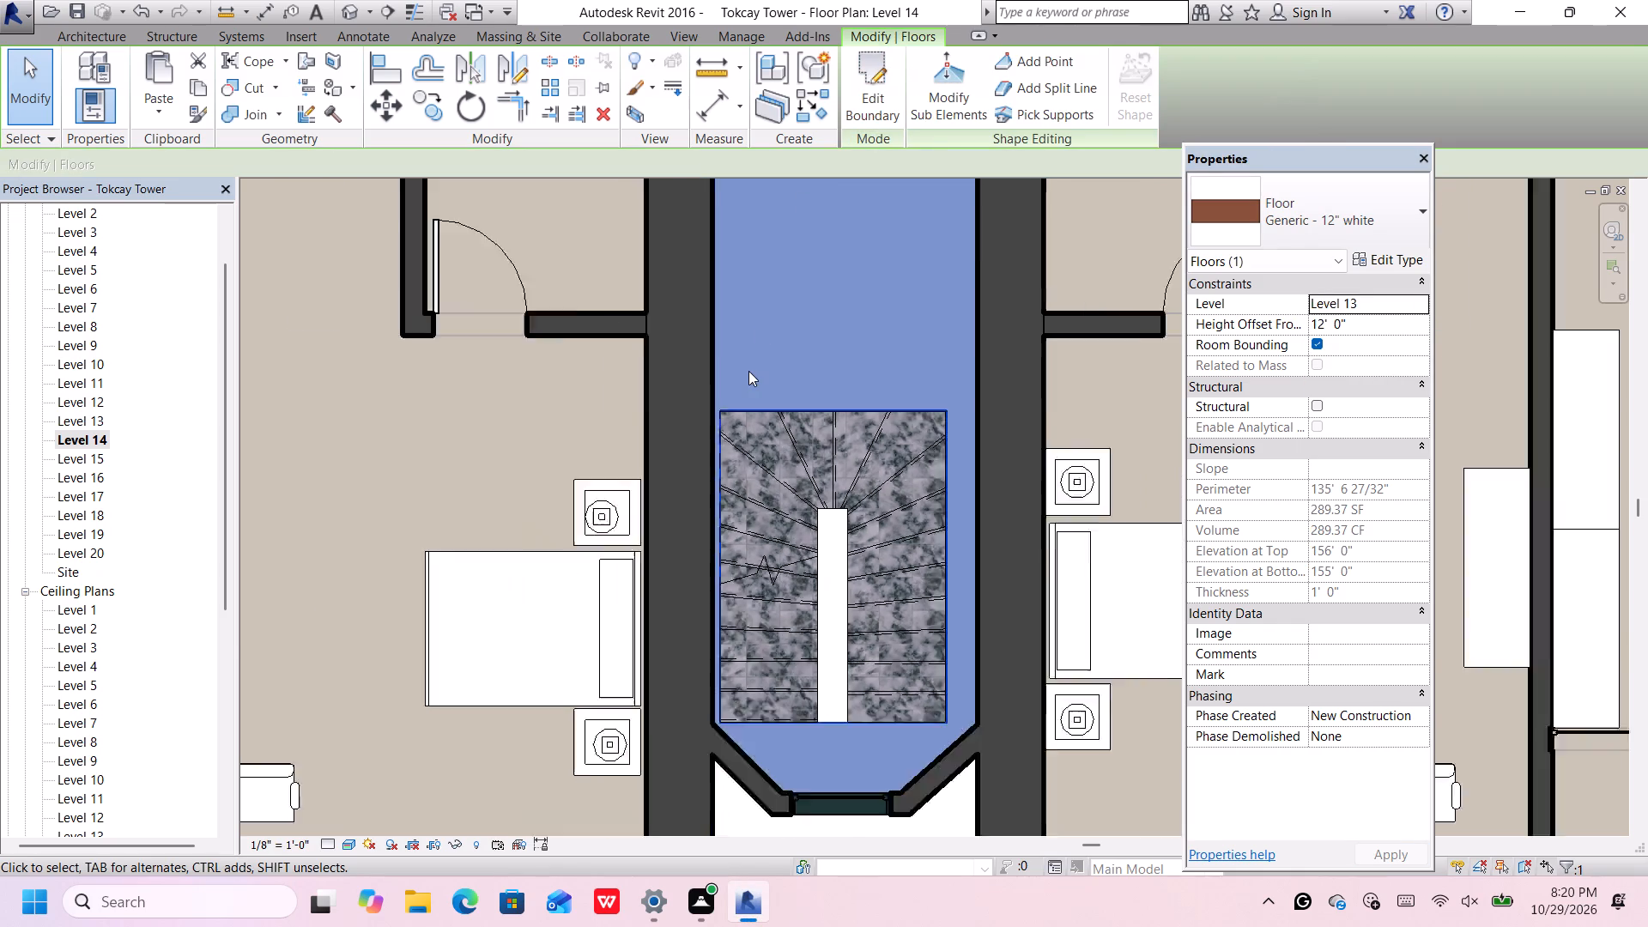
pyautogui.scroll(-14, 748, 371)
pyautogui.moveTo(748, 370); pyautogui.dragTo(752, 455, button='middle')
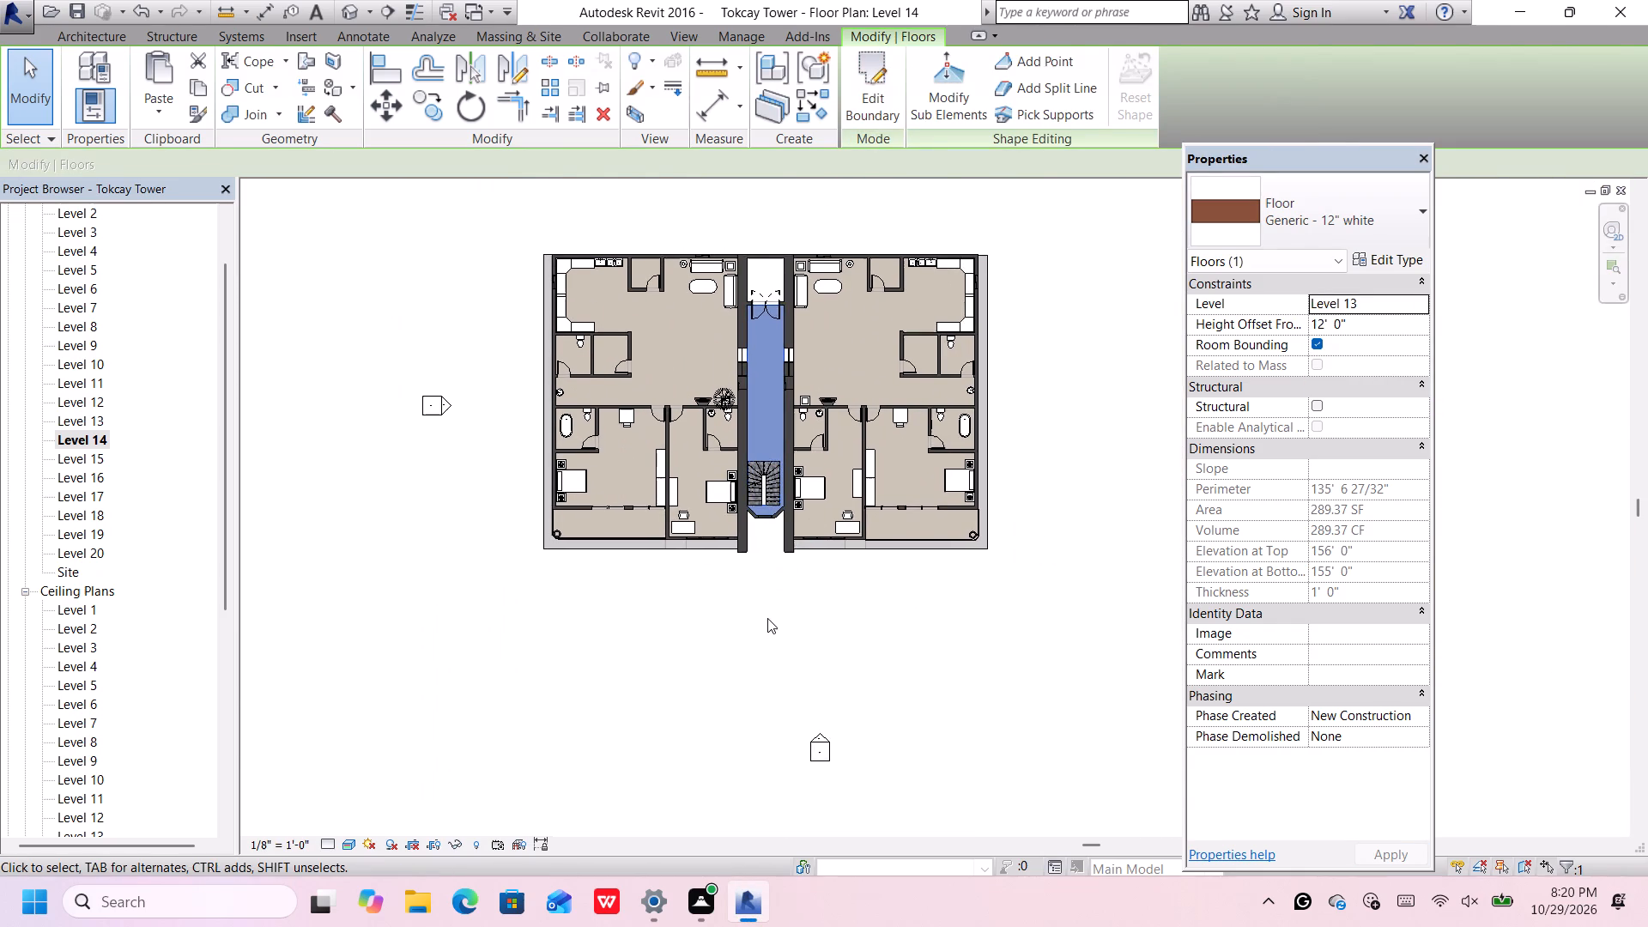
pyautogui.click(767, 622)
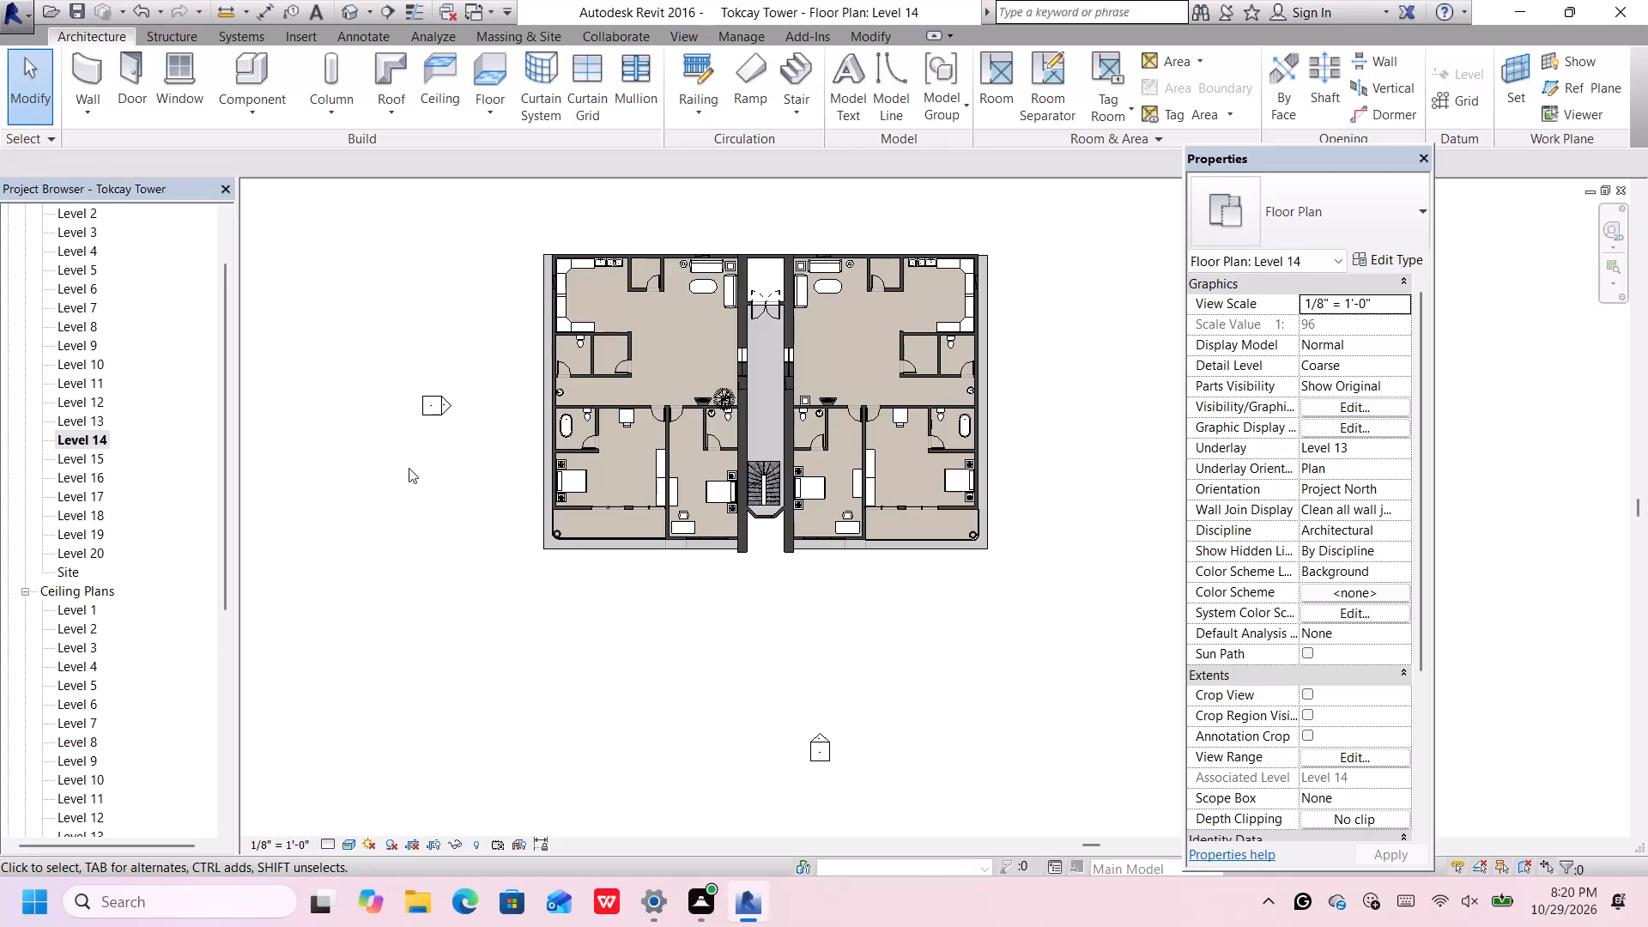
# Open the Level 15 floor plan at the corridor and stair shaft.
pyautogui.doubleClick(84, 457)
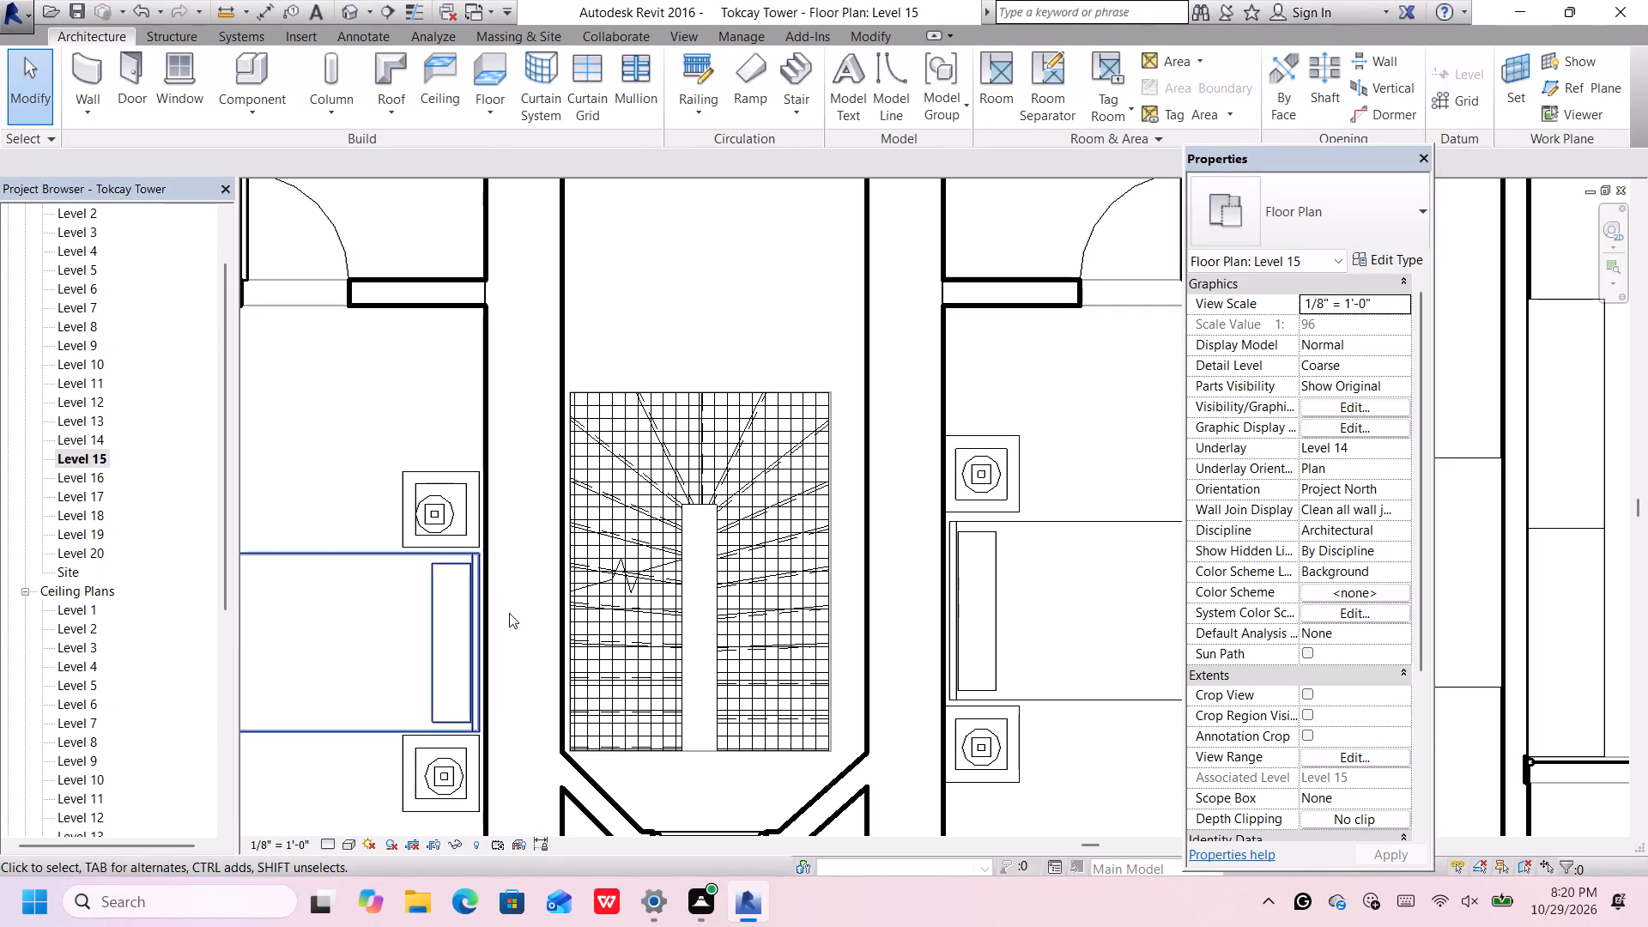
pyautogui.scroll(-9, 629, 607)
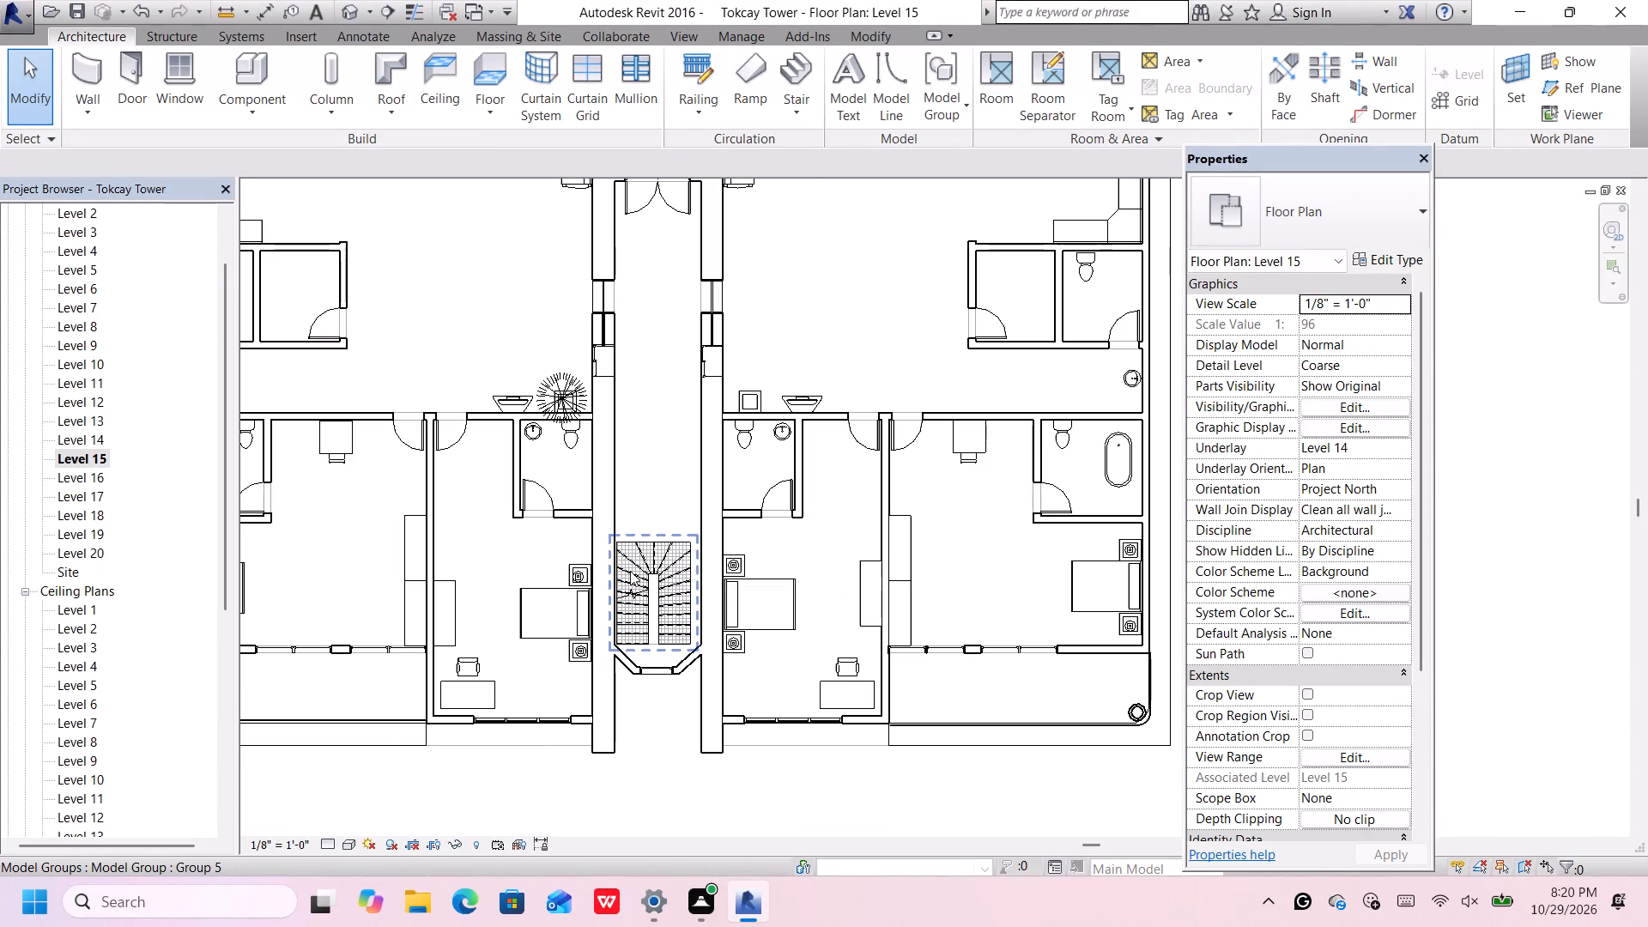
pyautogui.scroll(-3, 721, 424)
pyautogui.scroll(3, 669, 326)
pyautogui.moveTo(669, 328); pyautogui.dragTo(678, 339, button='middle')
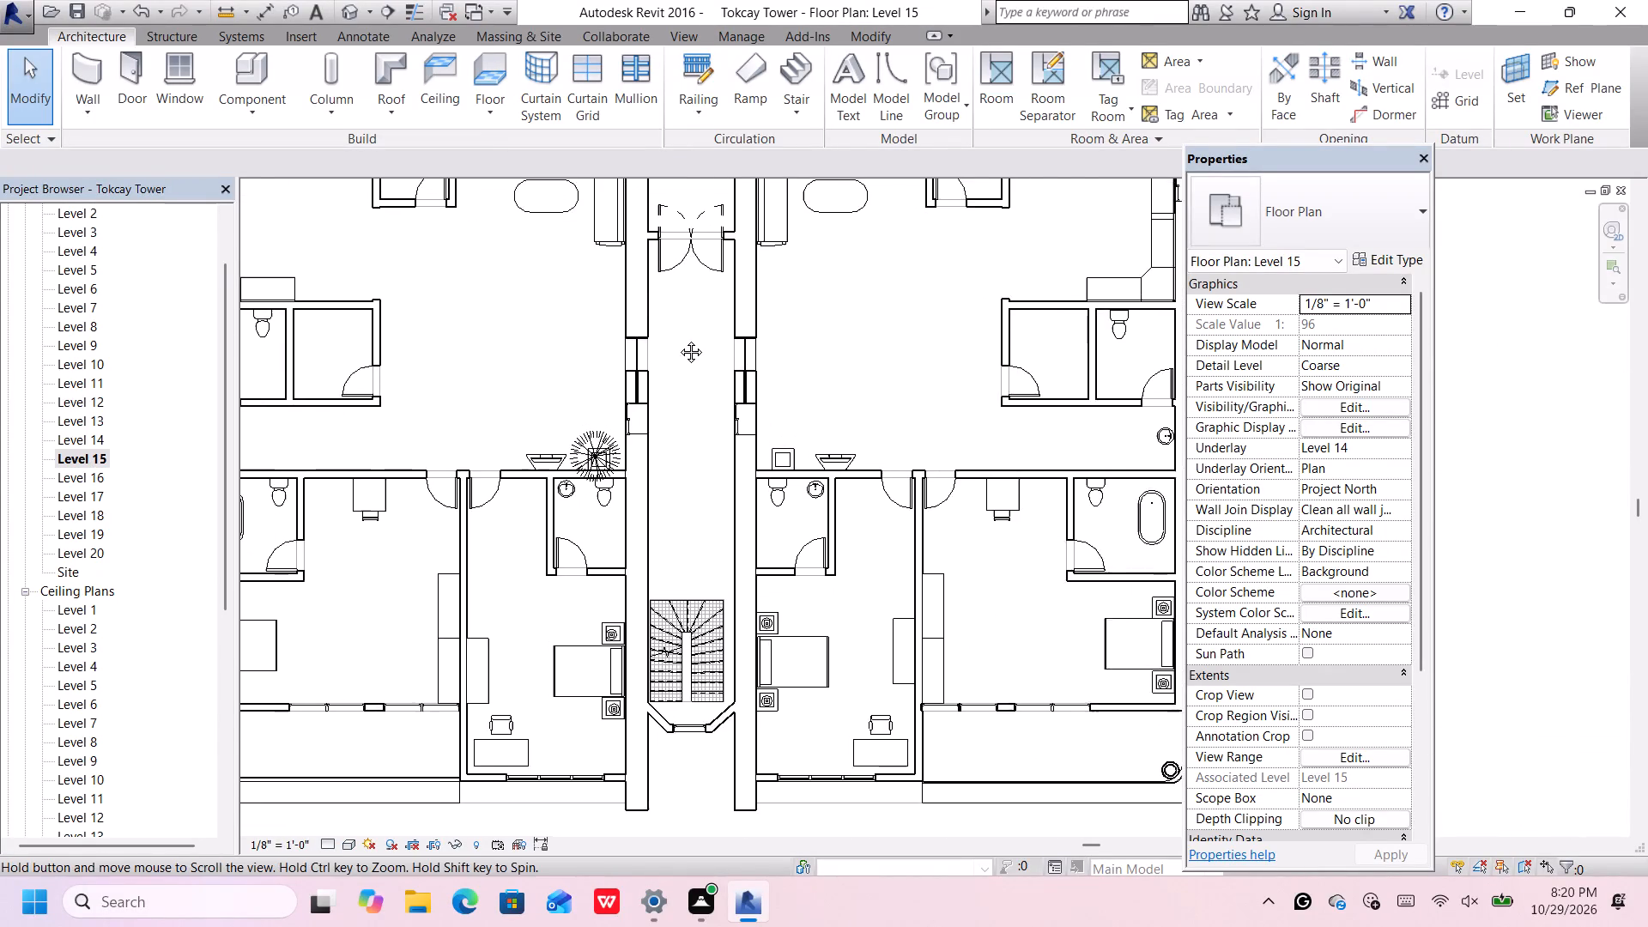
pyautogui.moveTo(678, 339); pyautogui.dragTo(694, 361, button='middle')
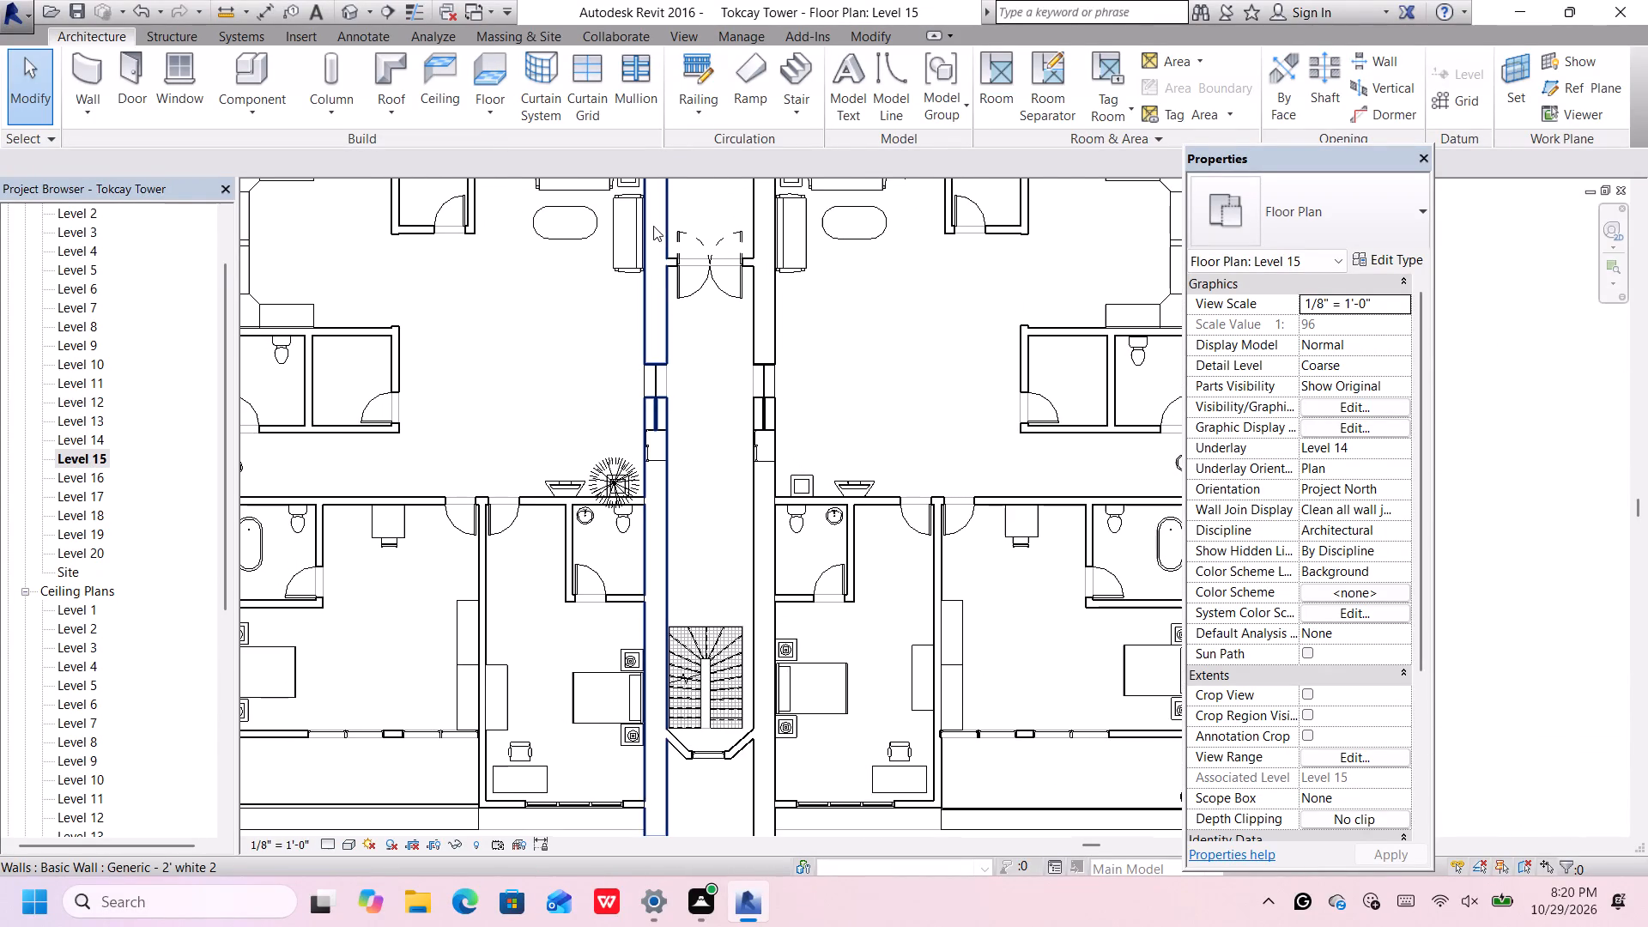
# Start a floor on Level 15, saving the project first.
pyautogui.click(494, 71)
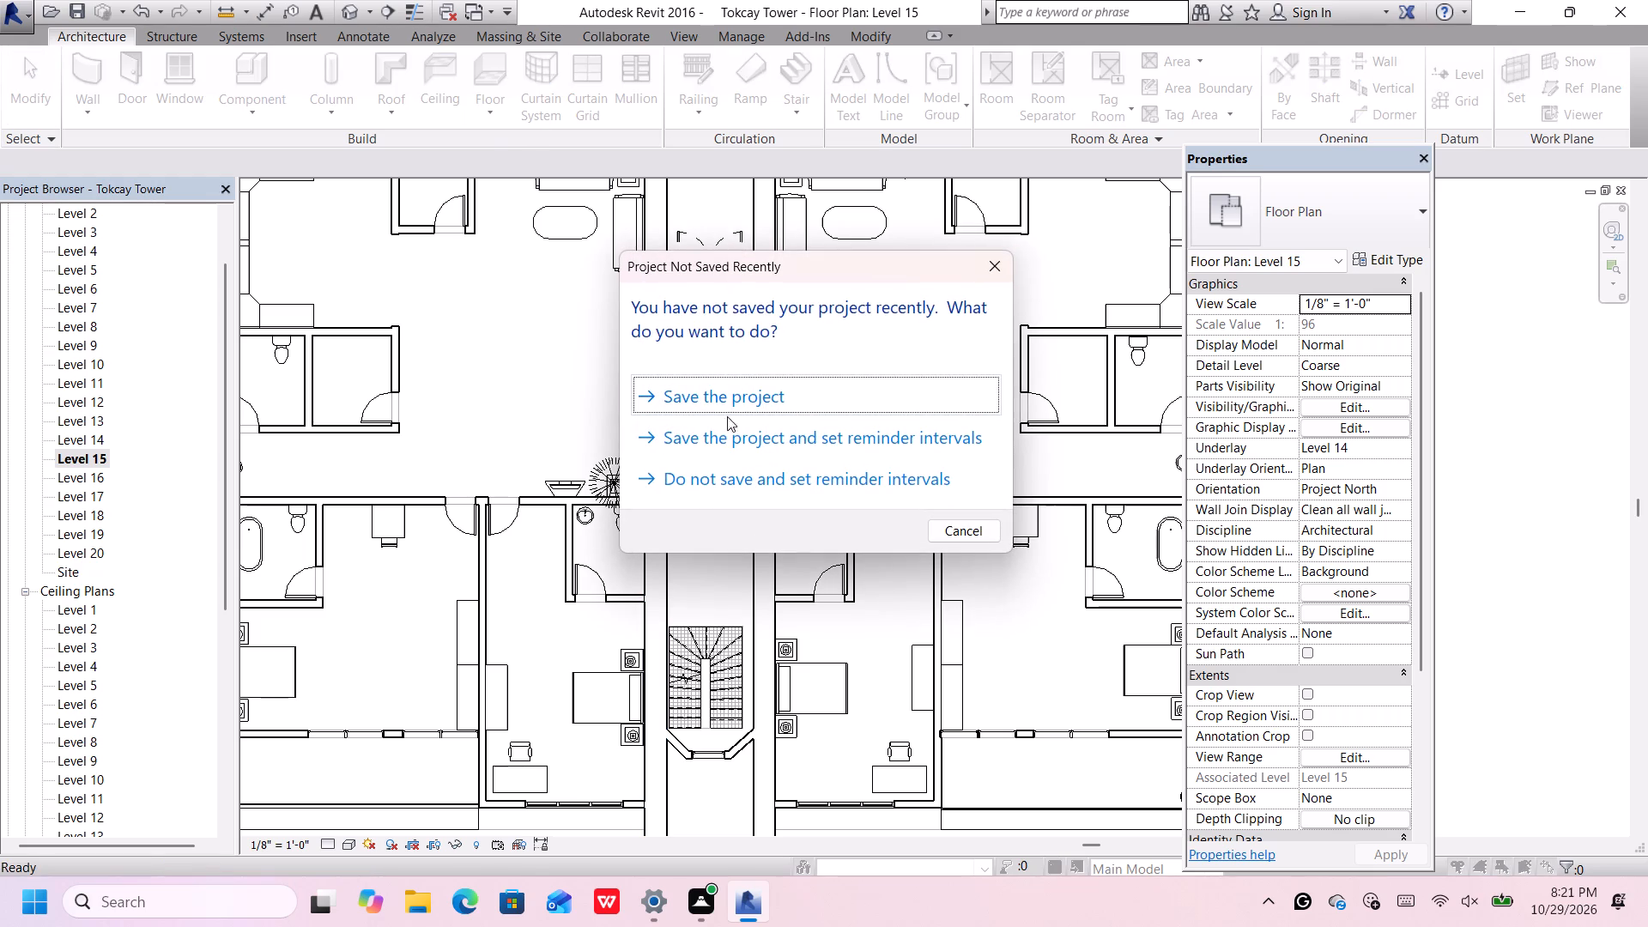
pyautogui.click(733, 397)
pyautogui.scroll(-2, 726, 390)
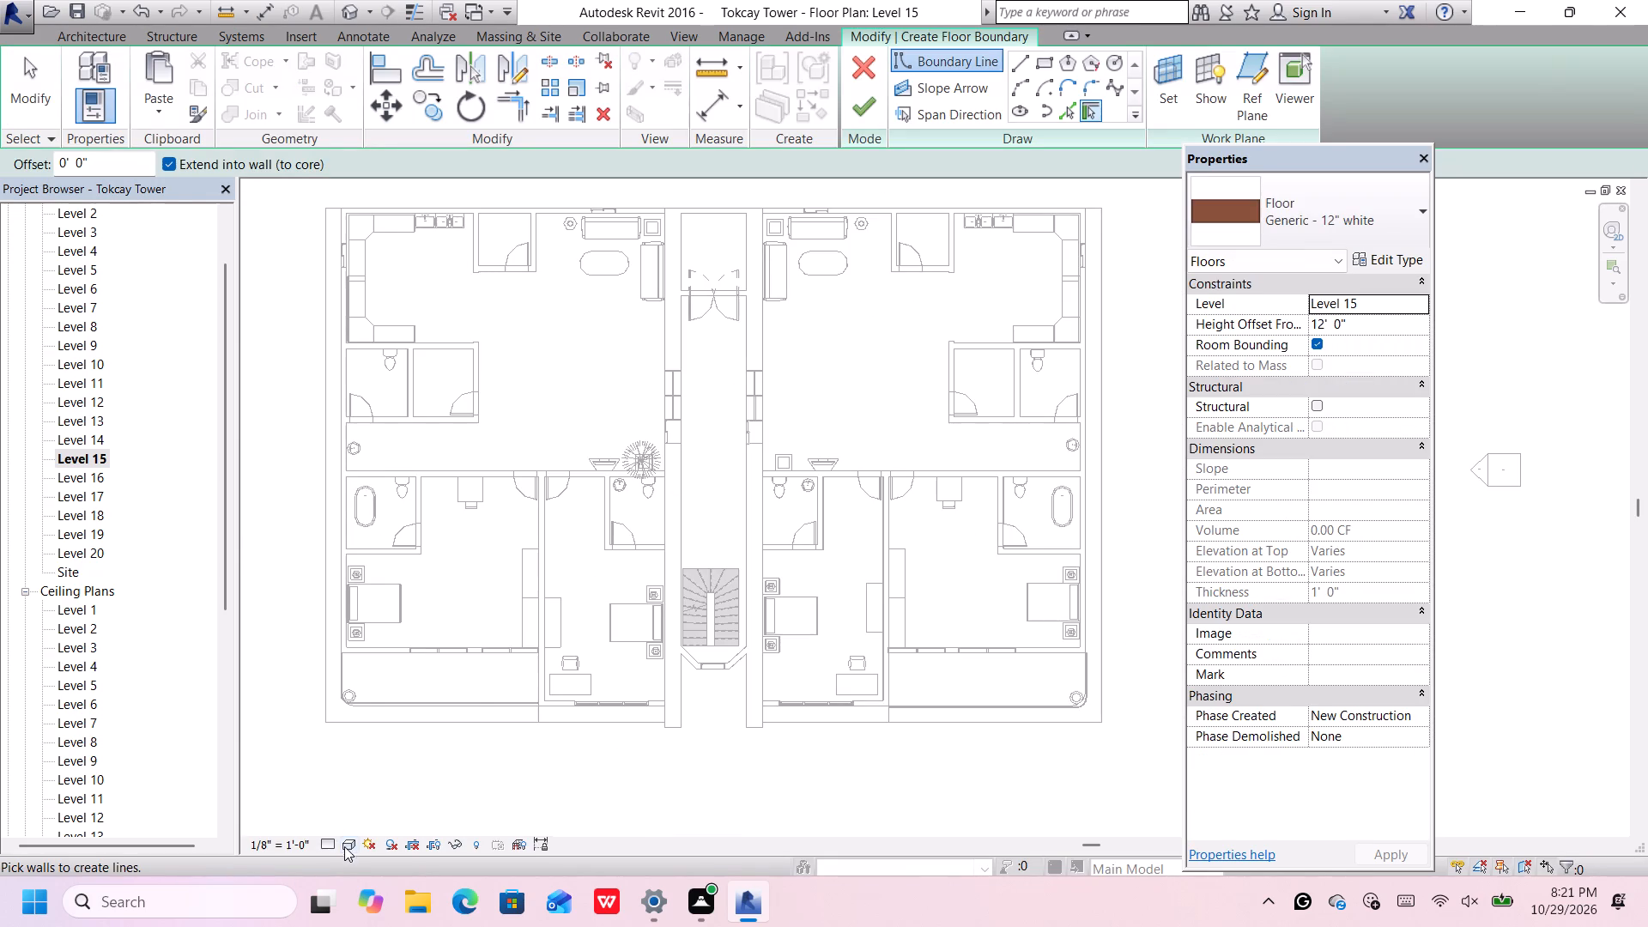
# Switch the Level 15 plan to the Realistic visual style.
pyautogui.click(344, 846)
pyautogui.click(373, 800)
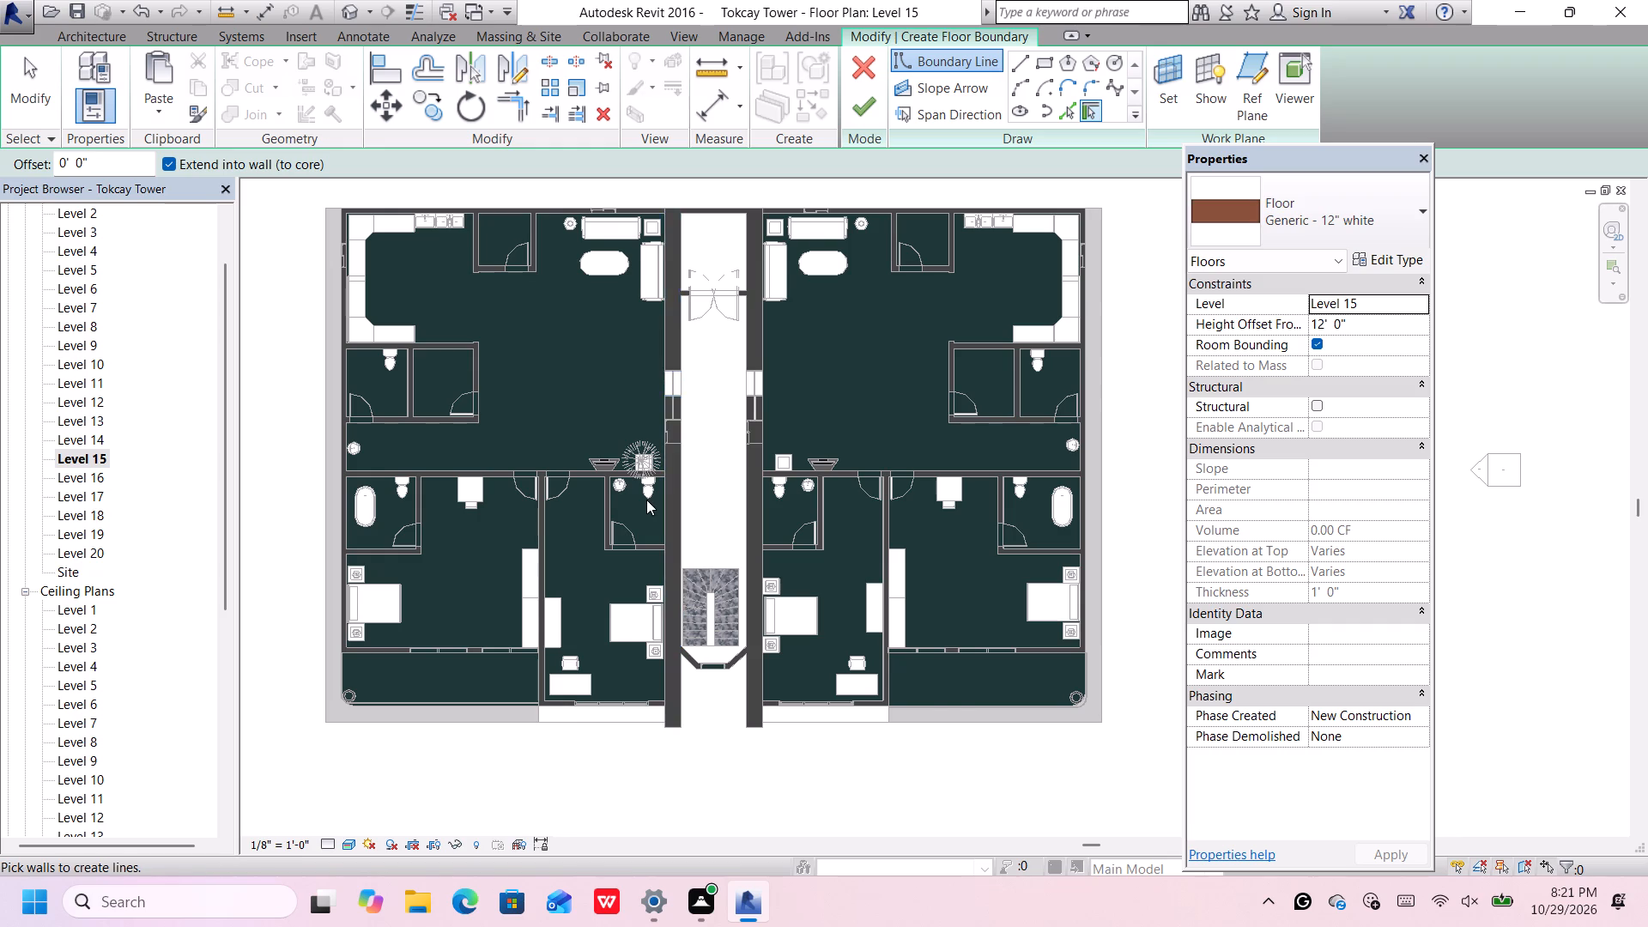
# Sketch a rectangular floor boundary about 33' 3" long between the shaft walls, from the corridor's double doors to the stair's top edge.
pyautogui.scroll(-4, 646, 500)
pyautogui.scroll(5, 453, 446)
pyautogui.scroll(-2, 453, 447)
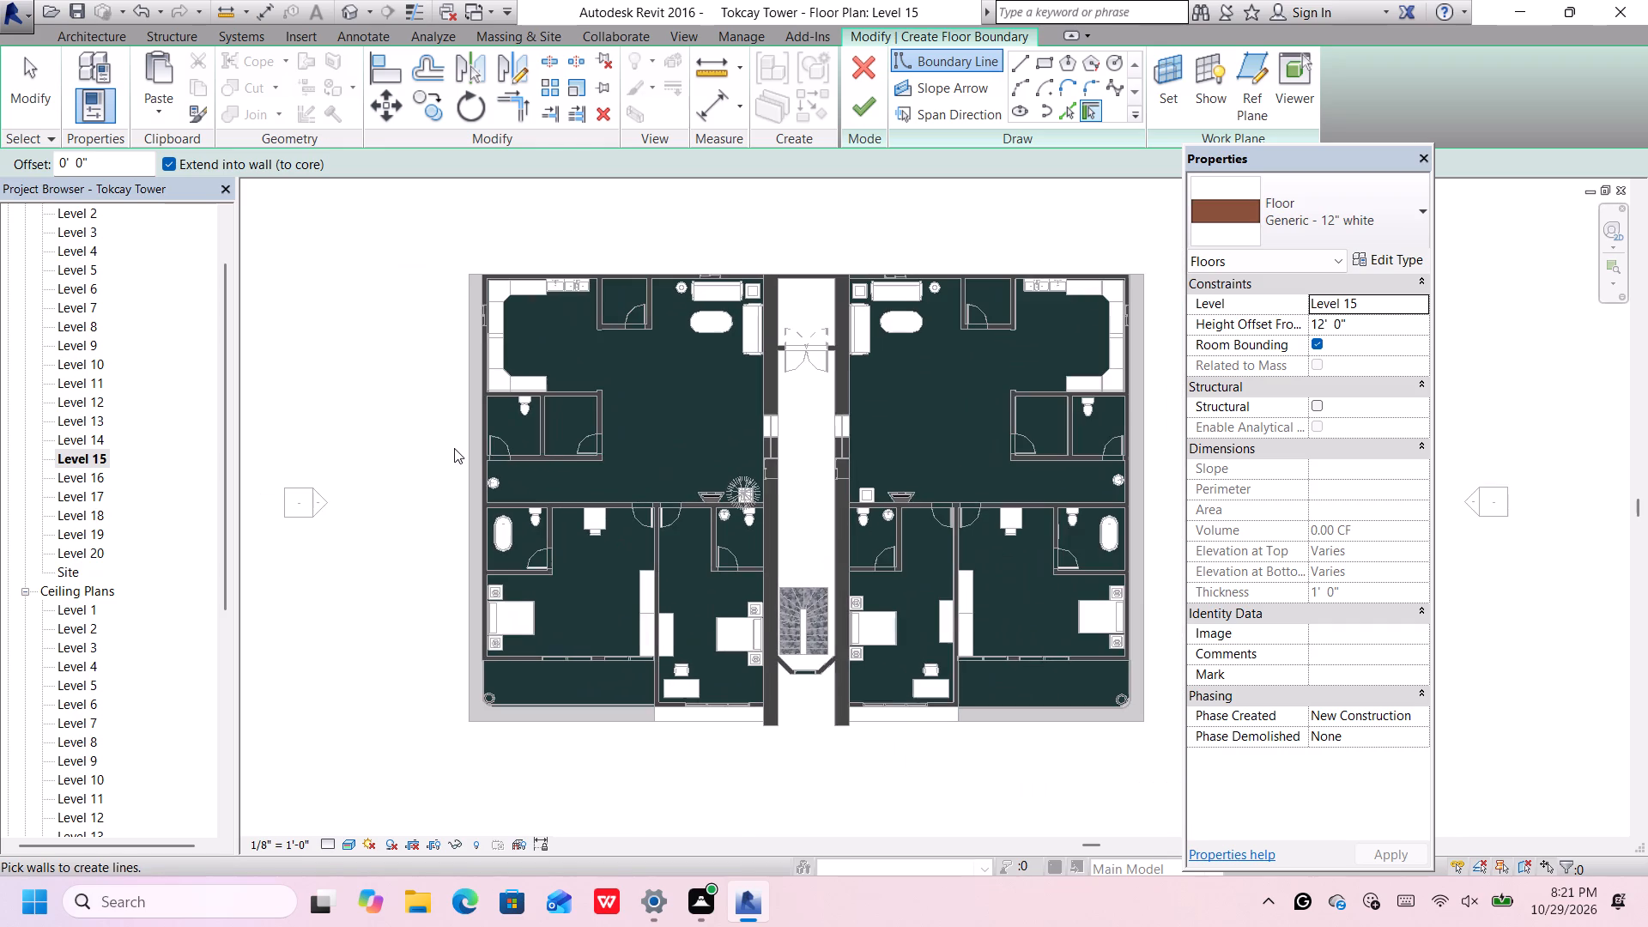
pyautogui.scroll(4, 857, 397)
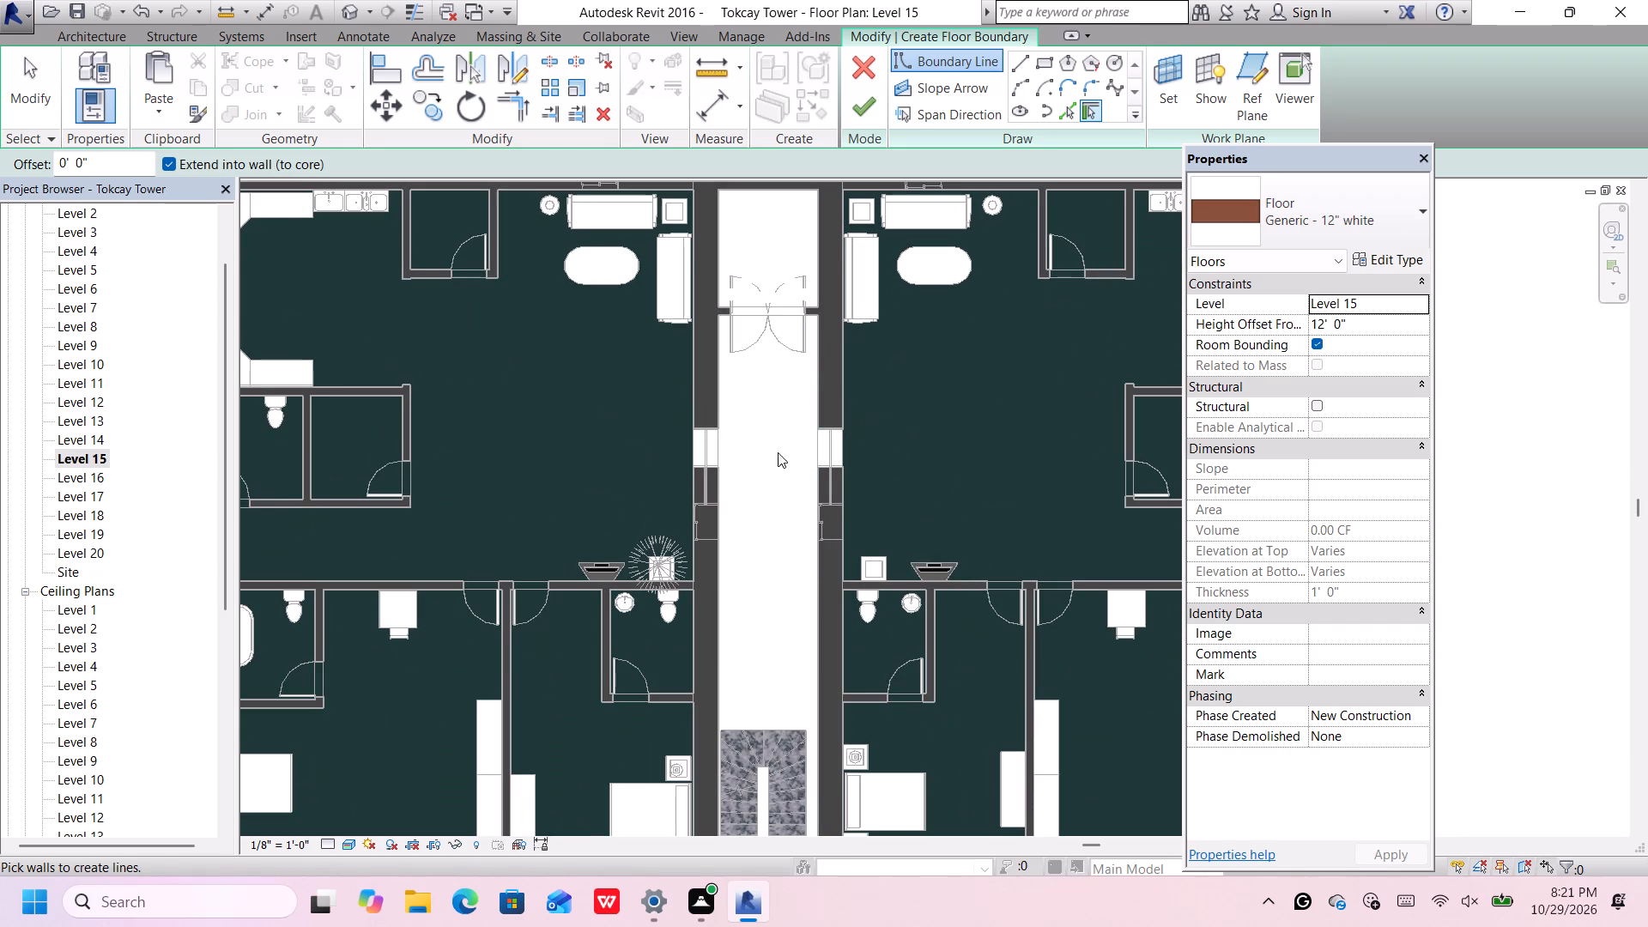
pyautogui.click(1041, 64)
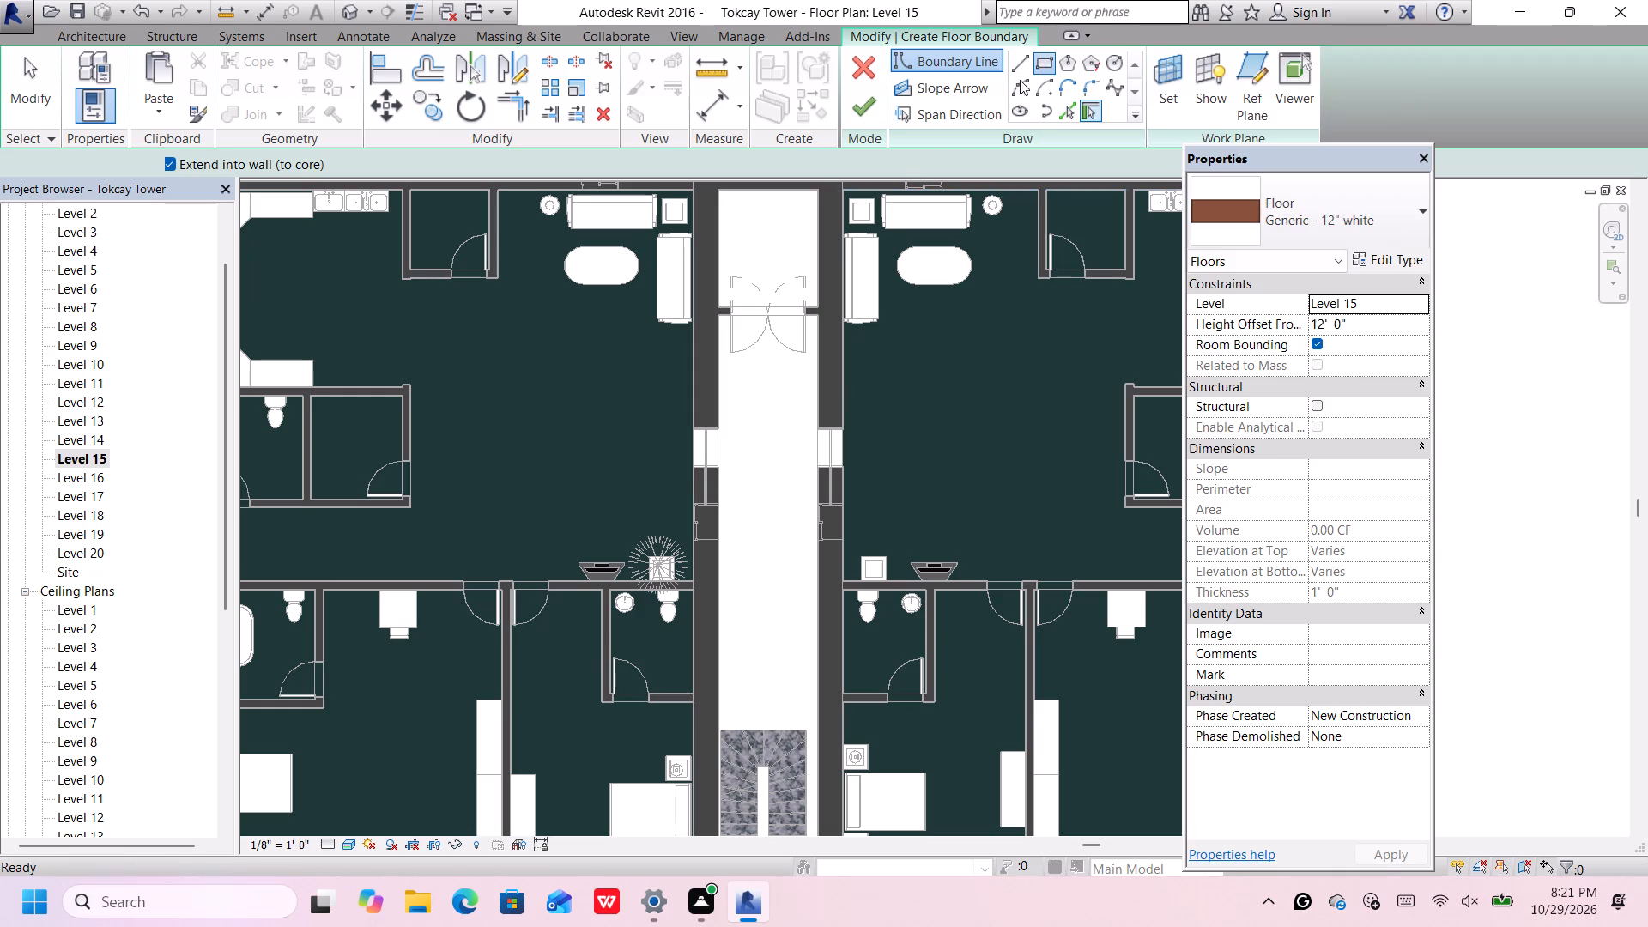
pyautogui.scroll(4, 749, 309)
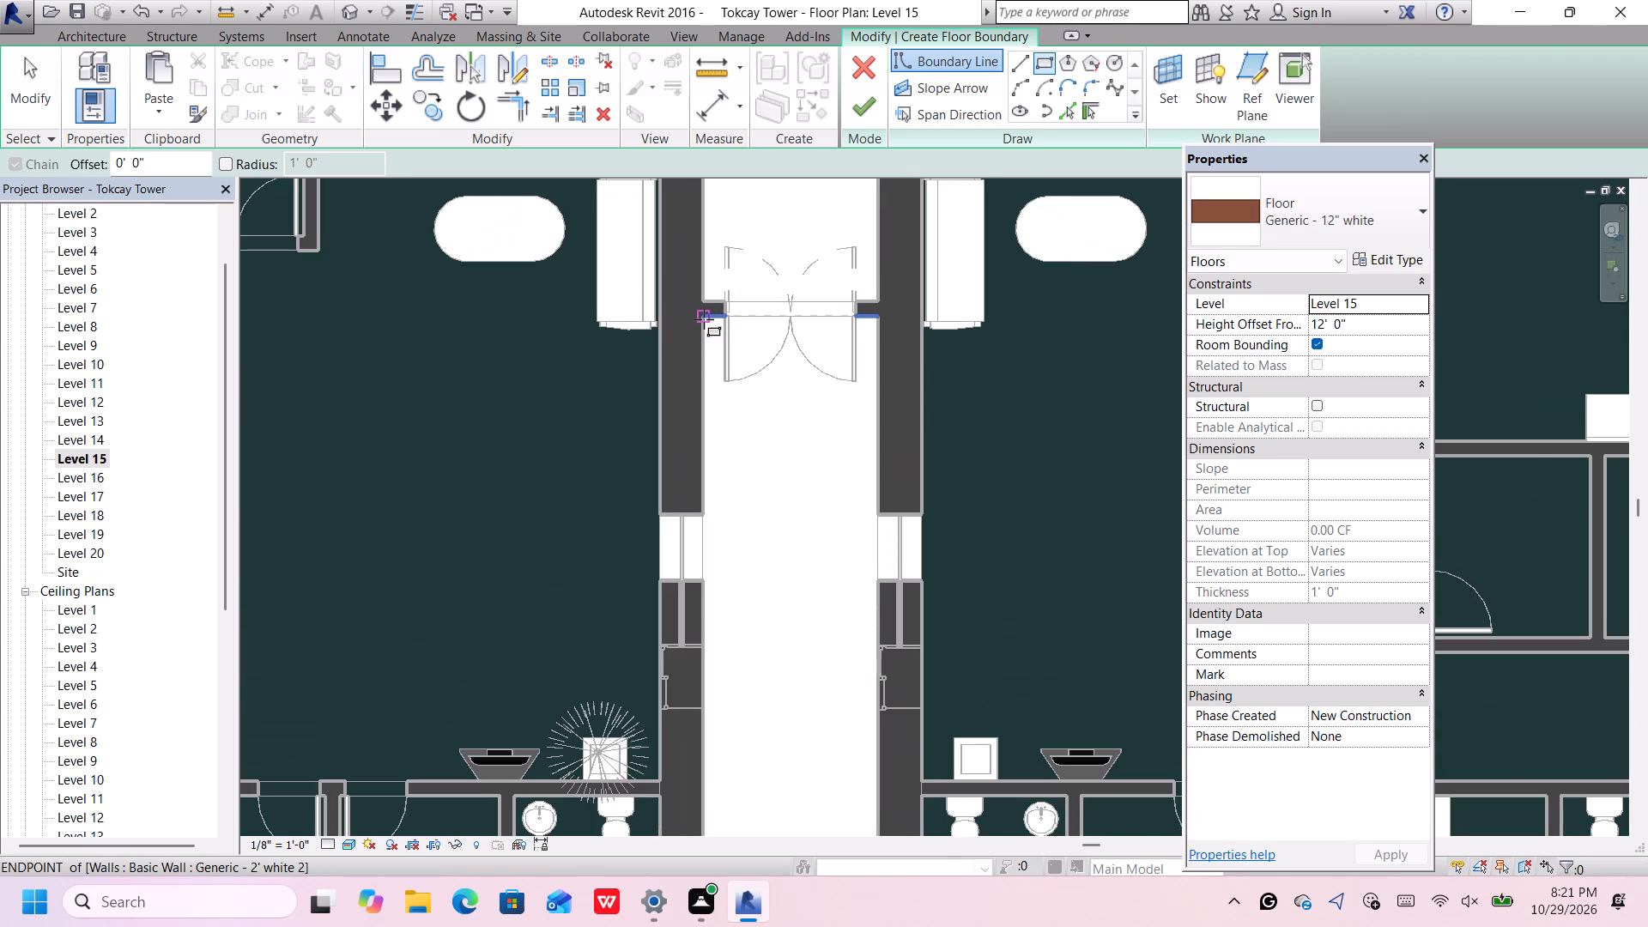
pyautogui.scroll(3, 706, 319)
pyautogui.click(706, 319)
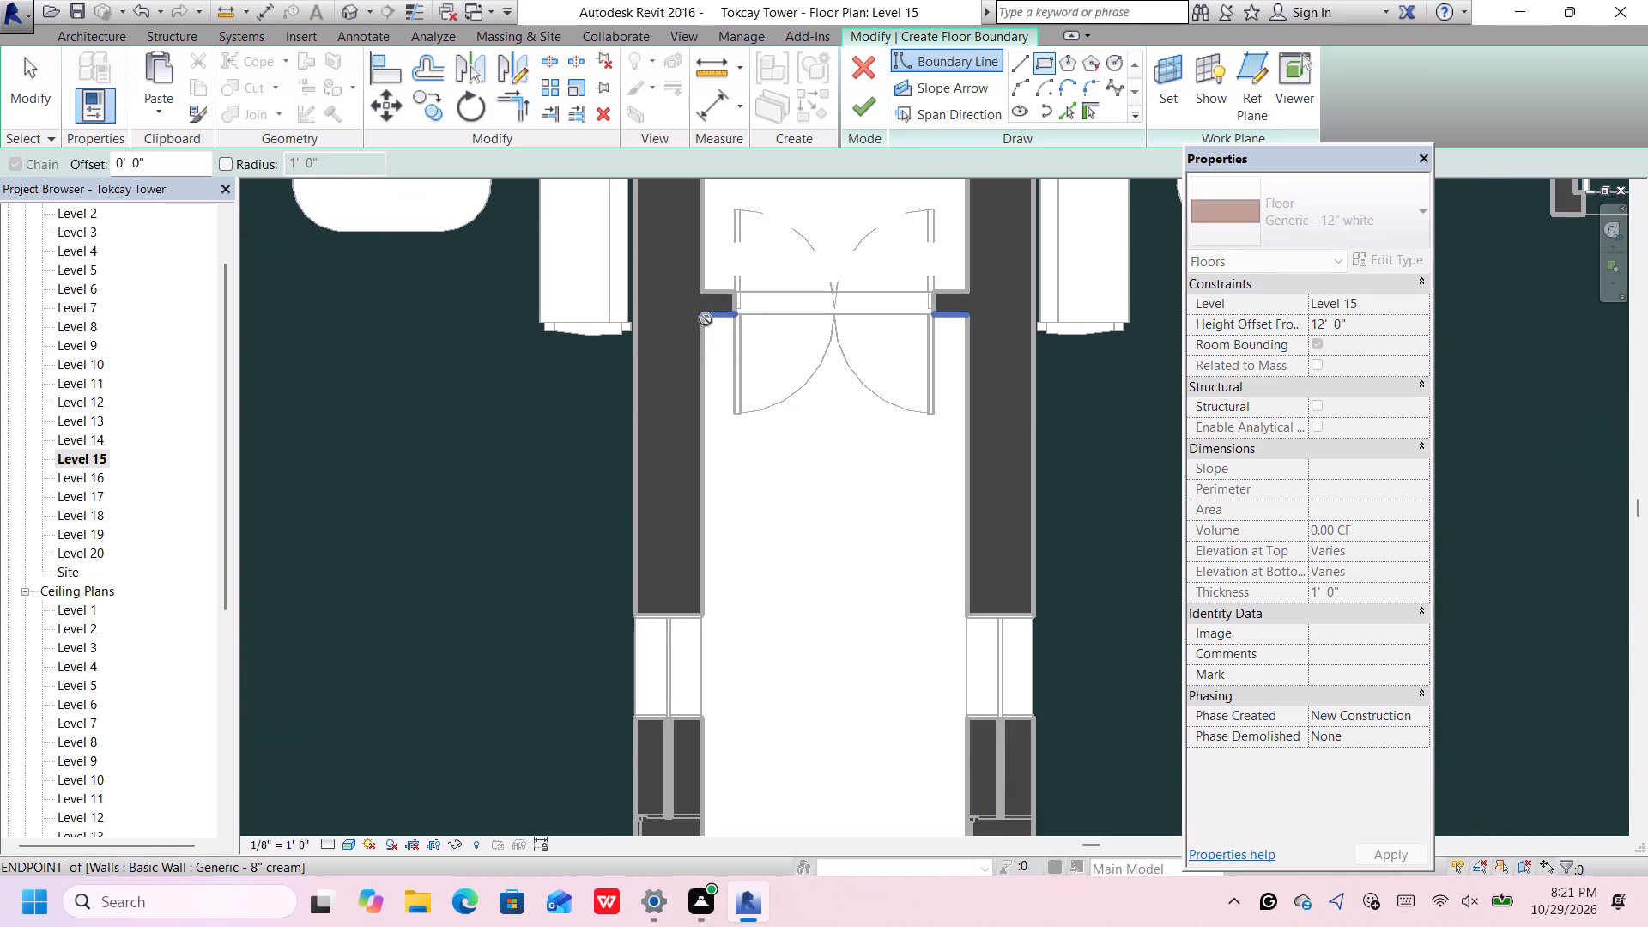
pyautogui.scroll(-9, 706, 319)
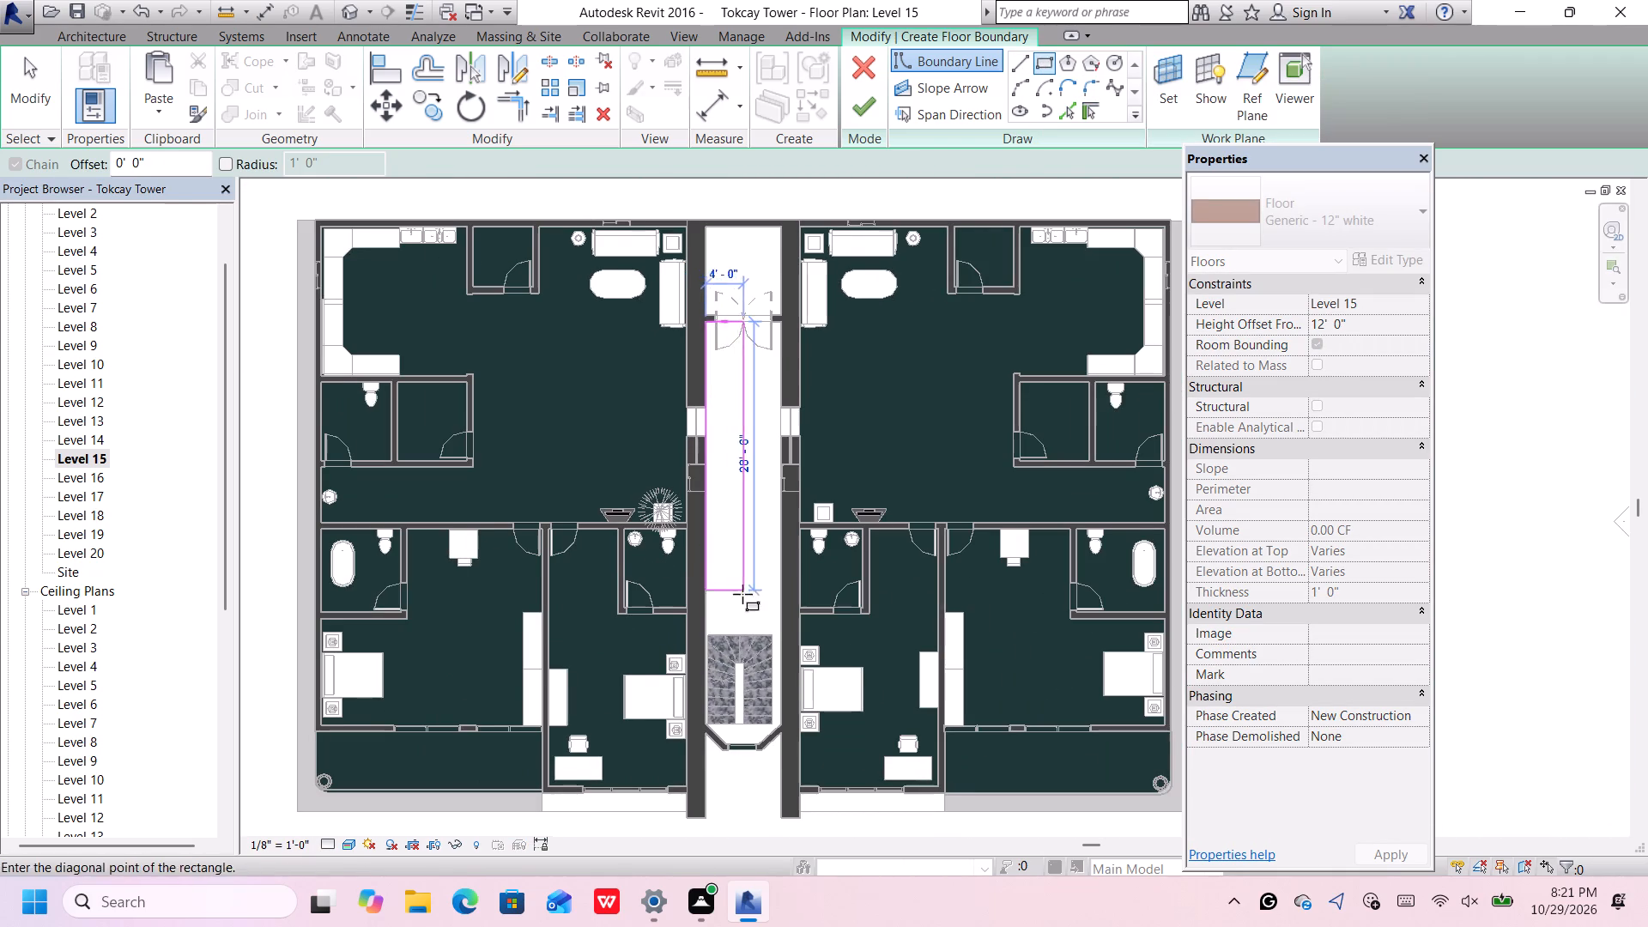
pyautogui.scroll(5, 747, 639)
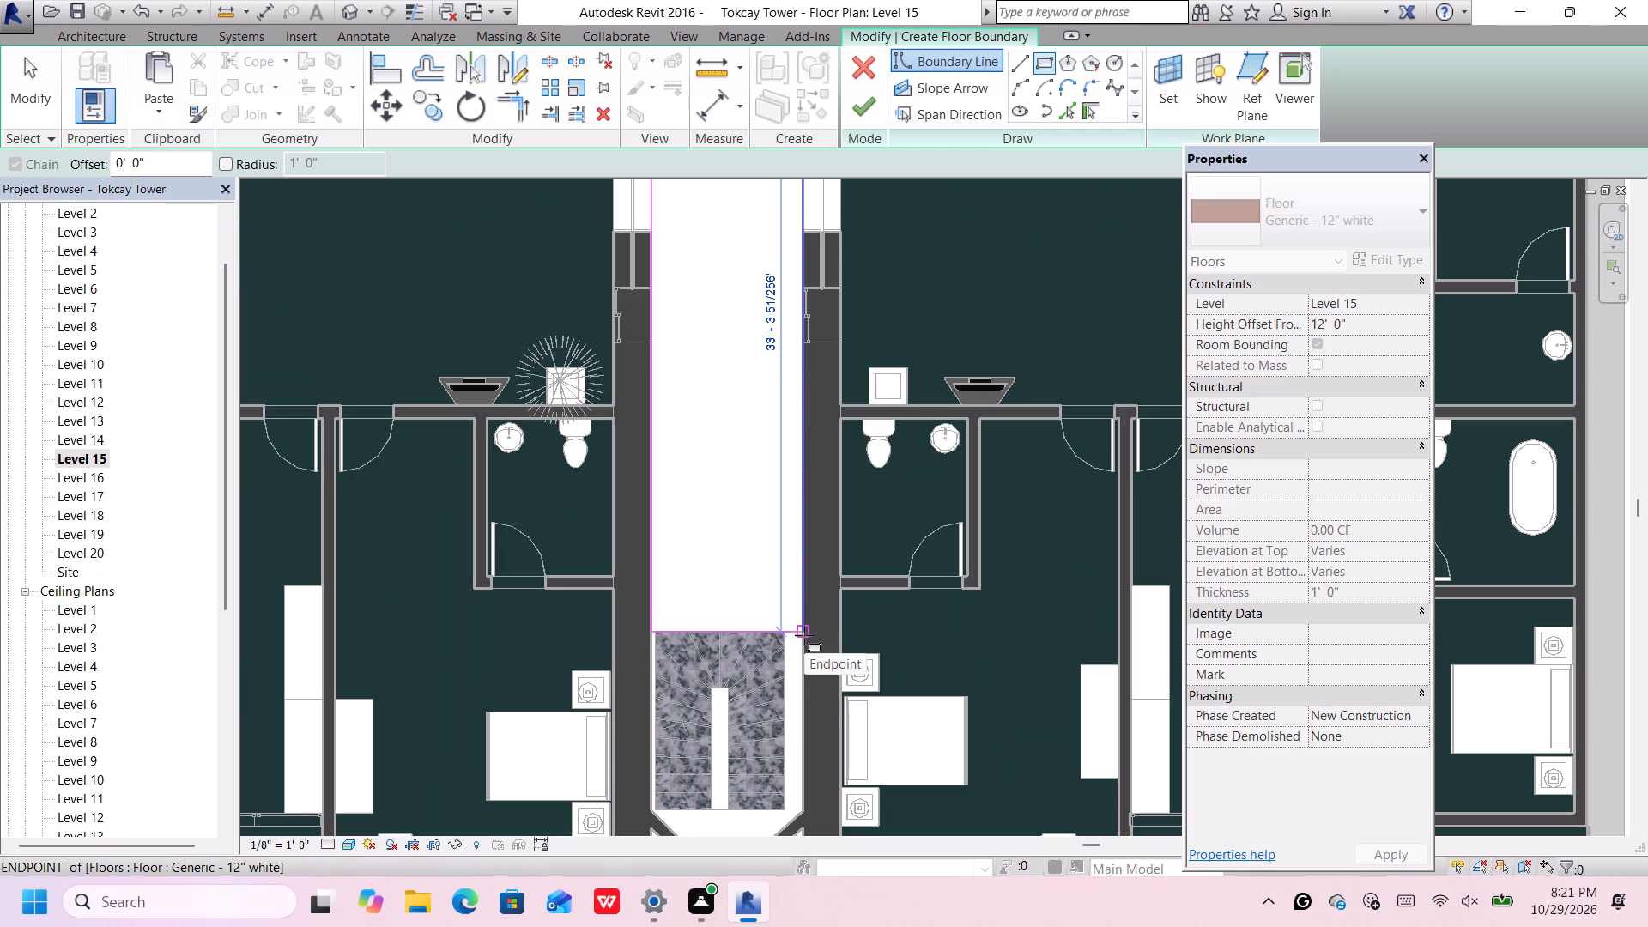
pyautogui.click(804, 635)
# Draw boundary lines from the rectangle's lower east corner down the shaft wall, along the angled wall and 3' 6" across the window wall.
pyautogui.scroll(-7, 804, 634)
pyautogui.scroll(8, 801, 720)
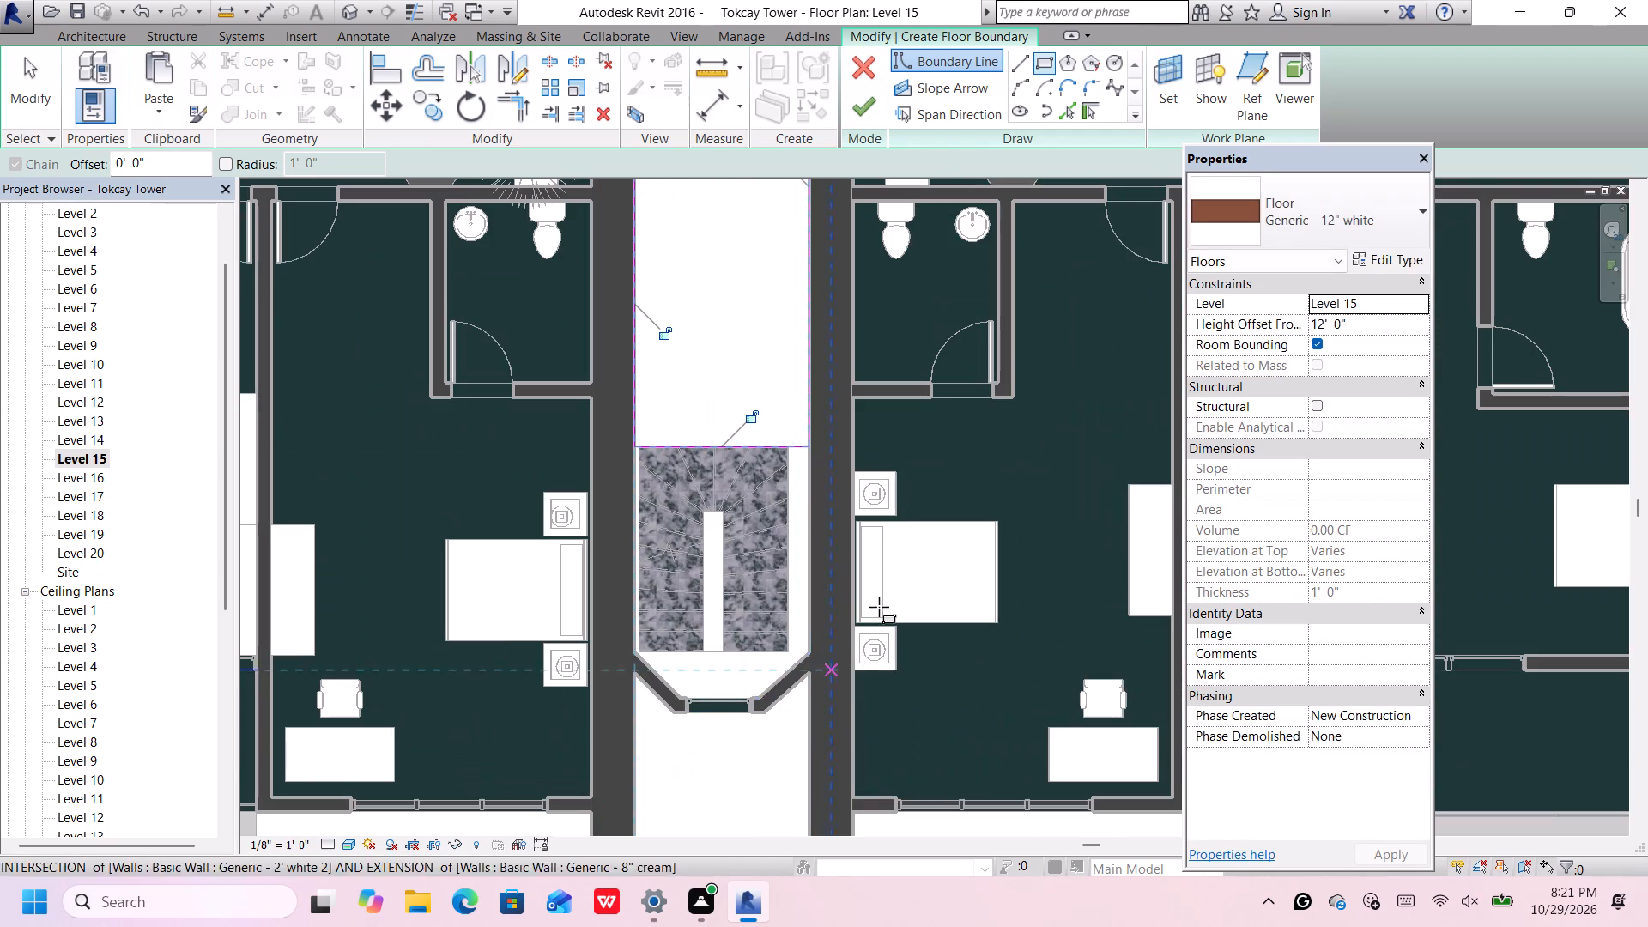
pyautogui.click(1017, 59)
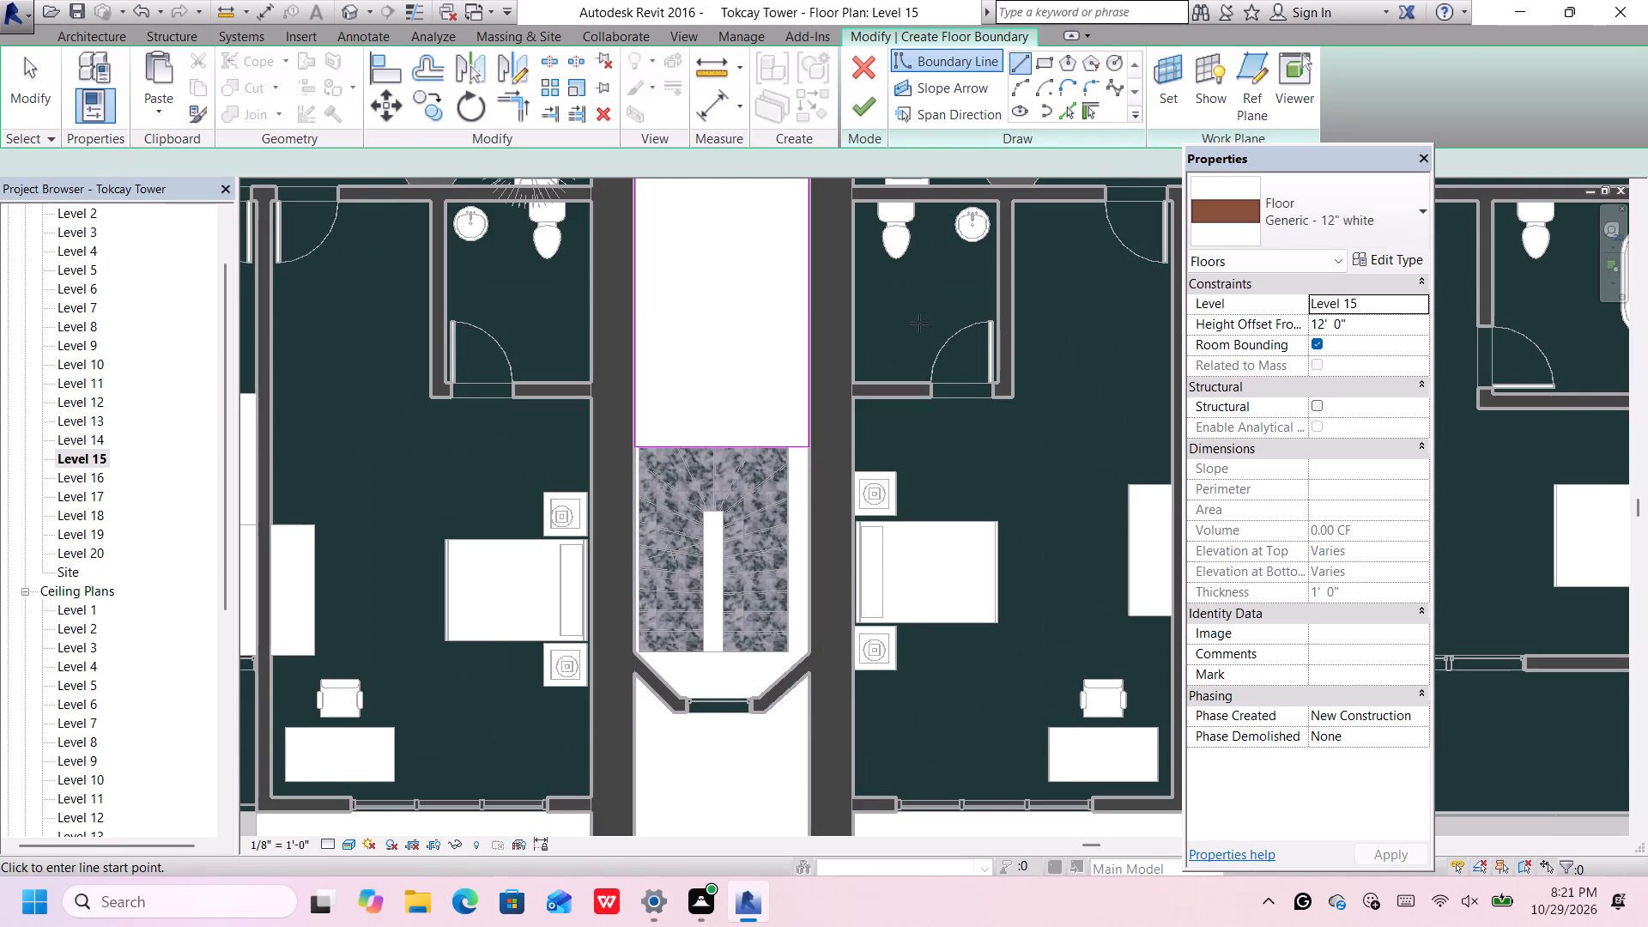
pyautogui.scroll(1, 899, 446)
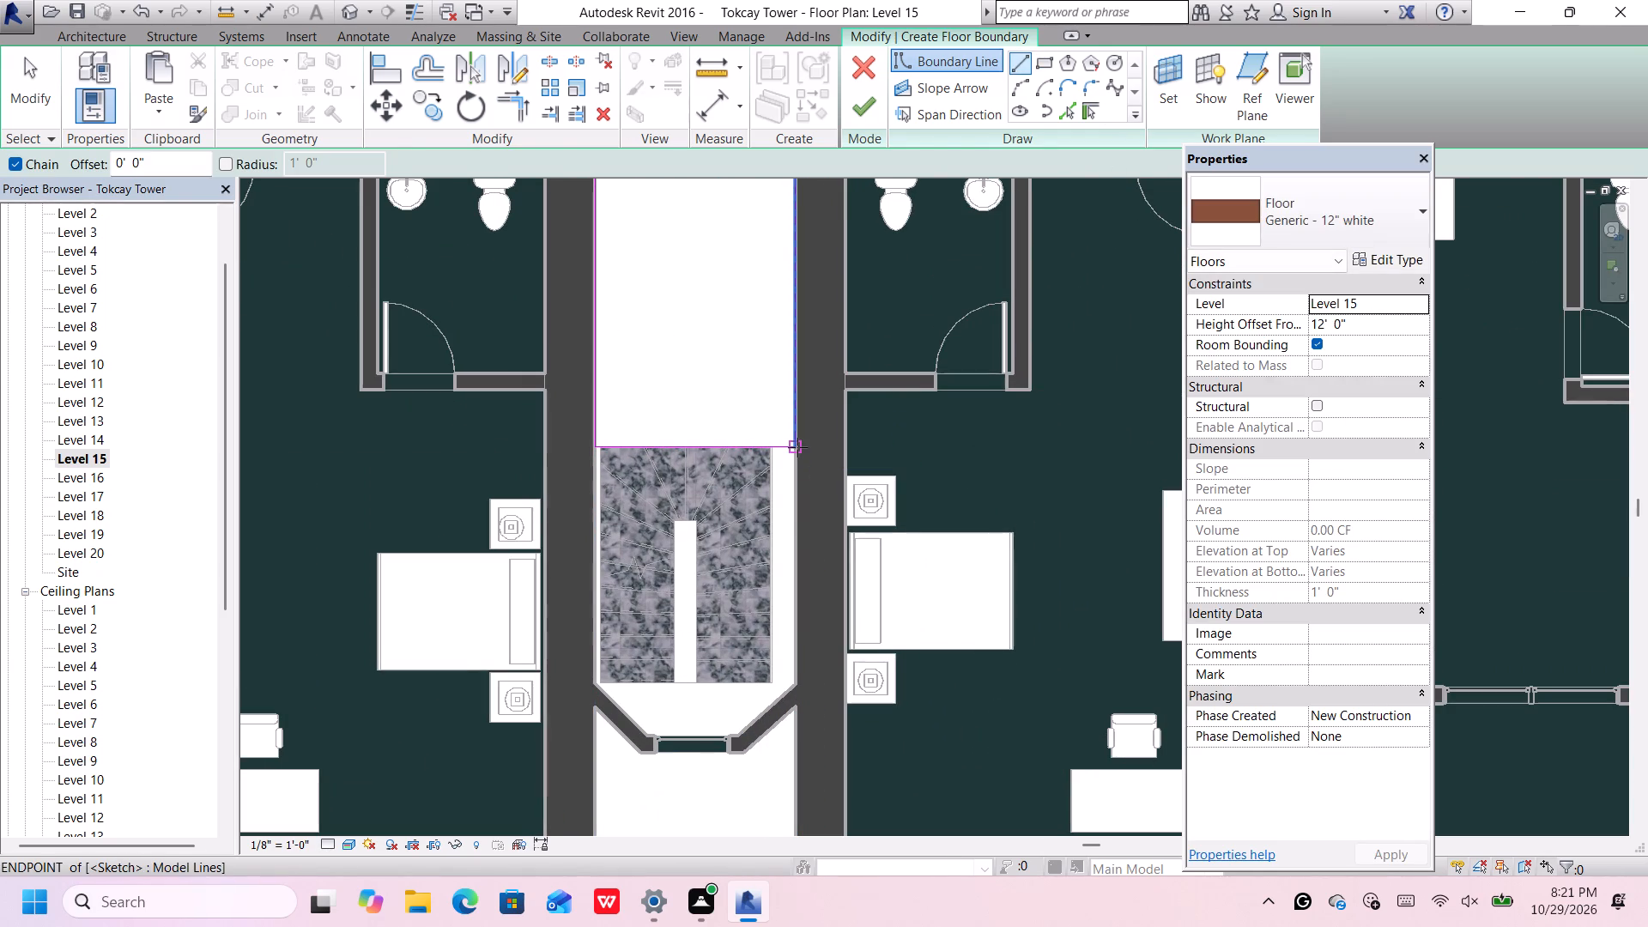
pyautogui.click(796, 446)
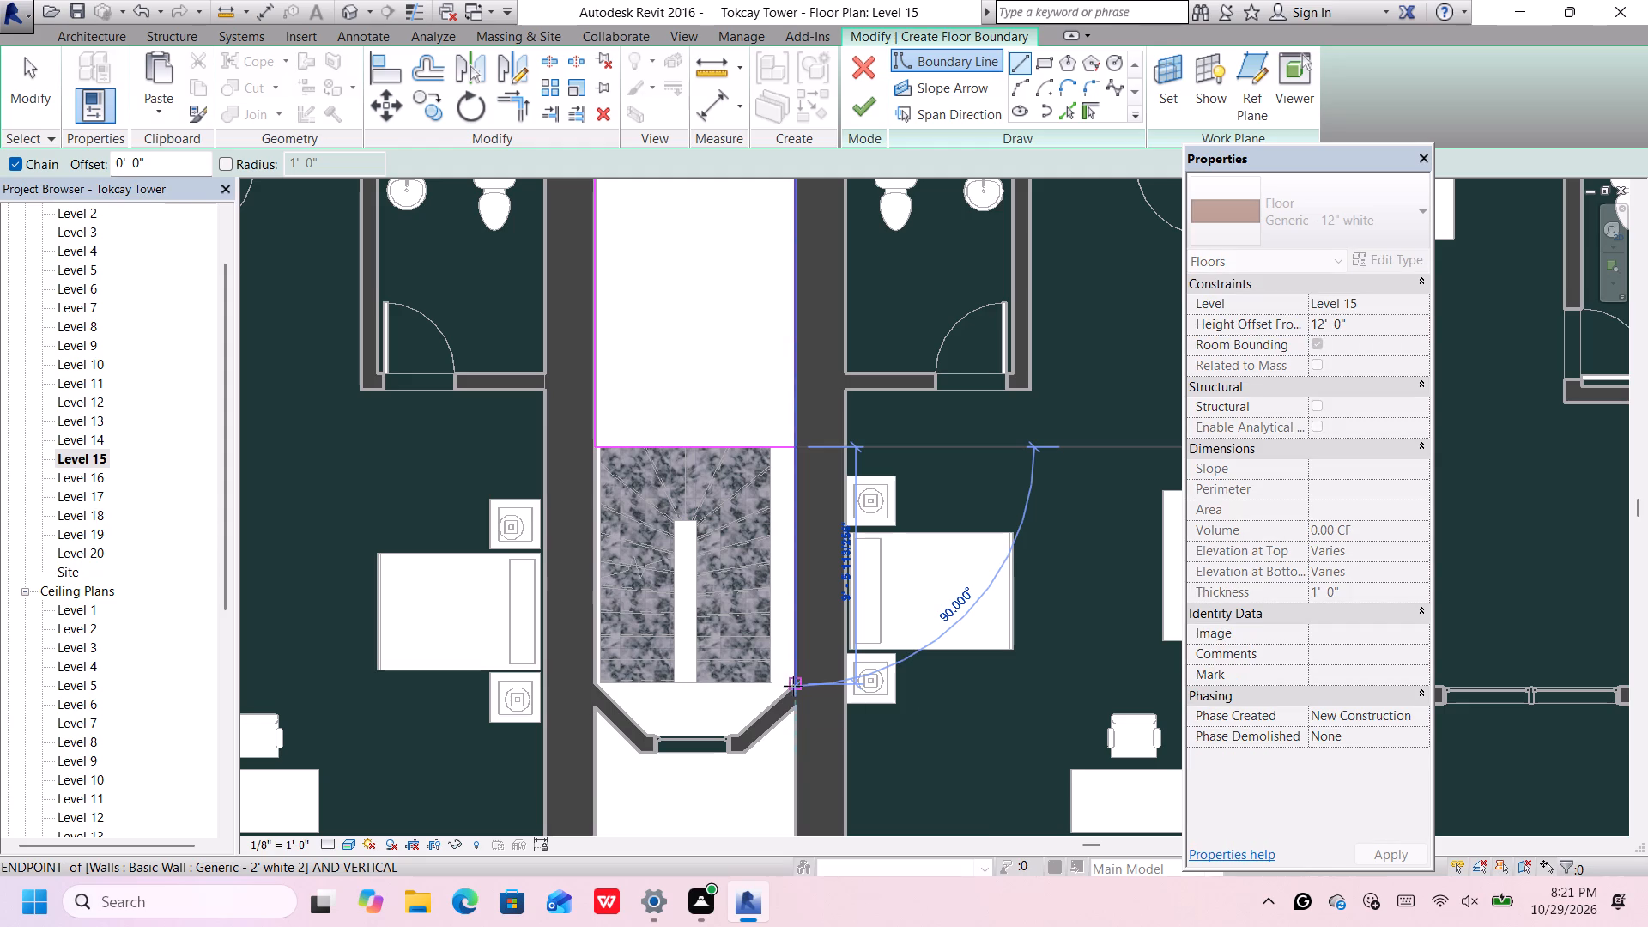
pyautogui.click(793, 686)
pyautogui.click(737, 733)
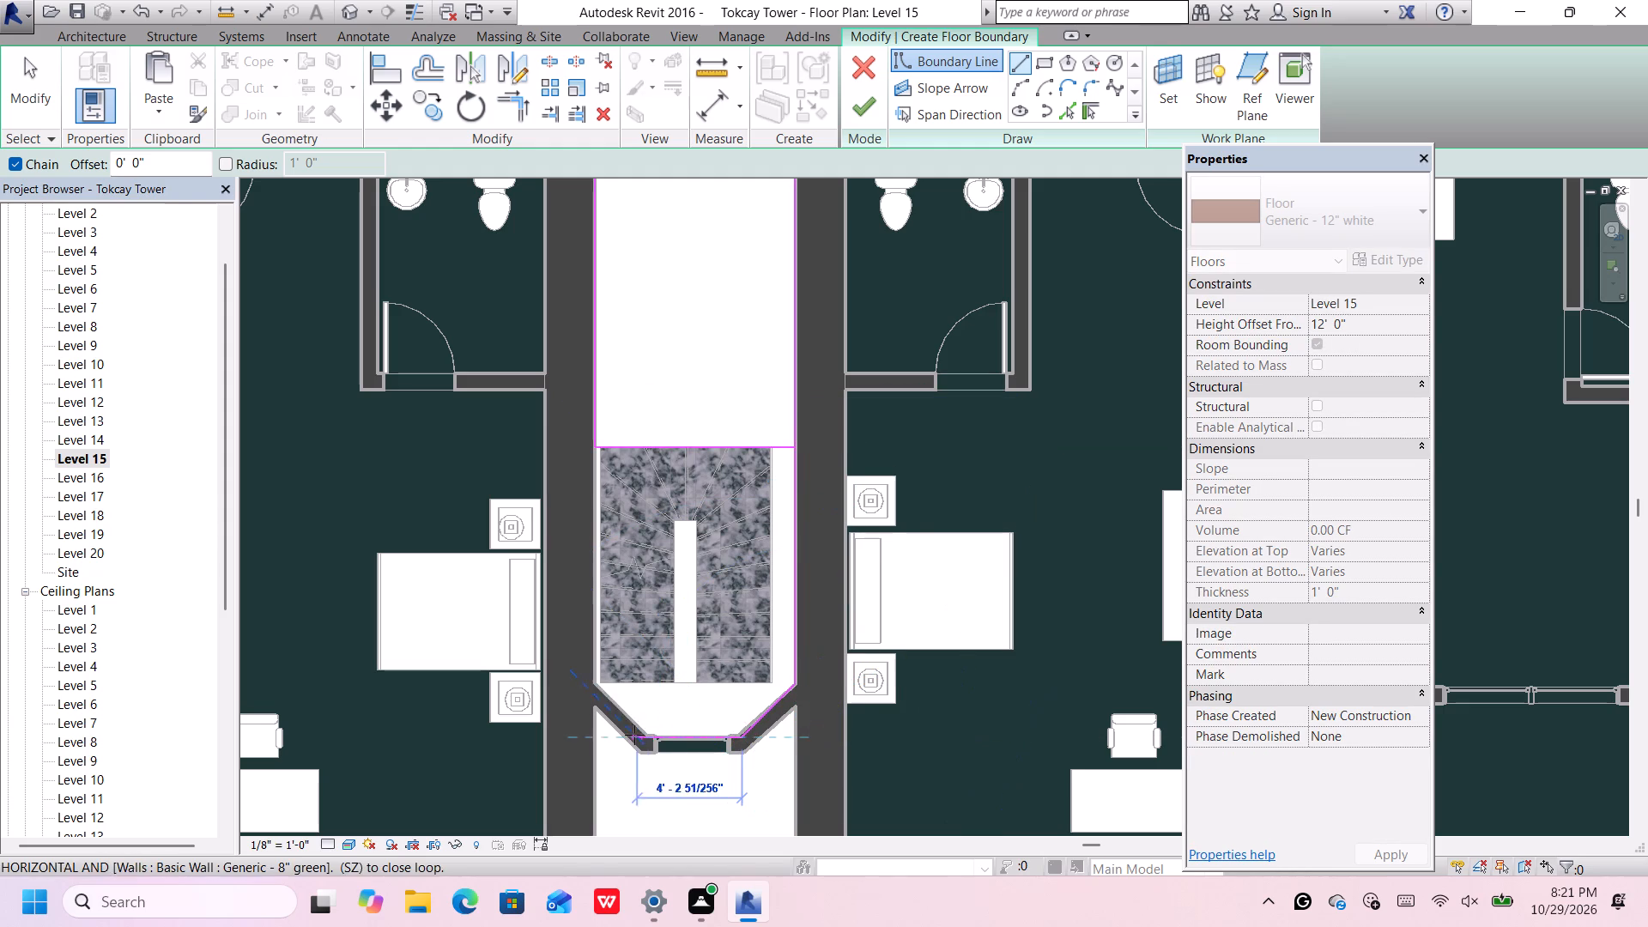
pyautogui.click(650, 735)
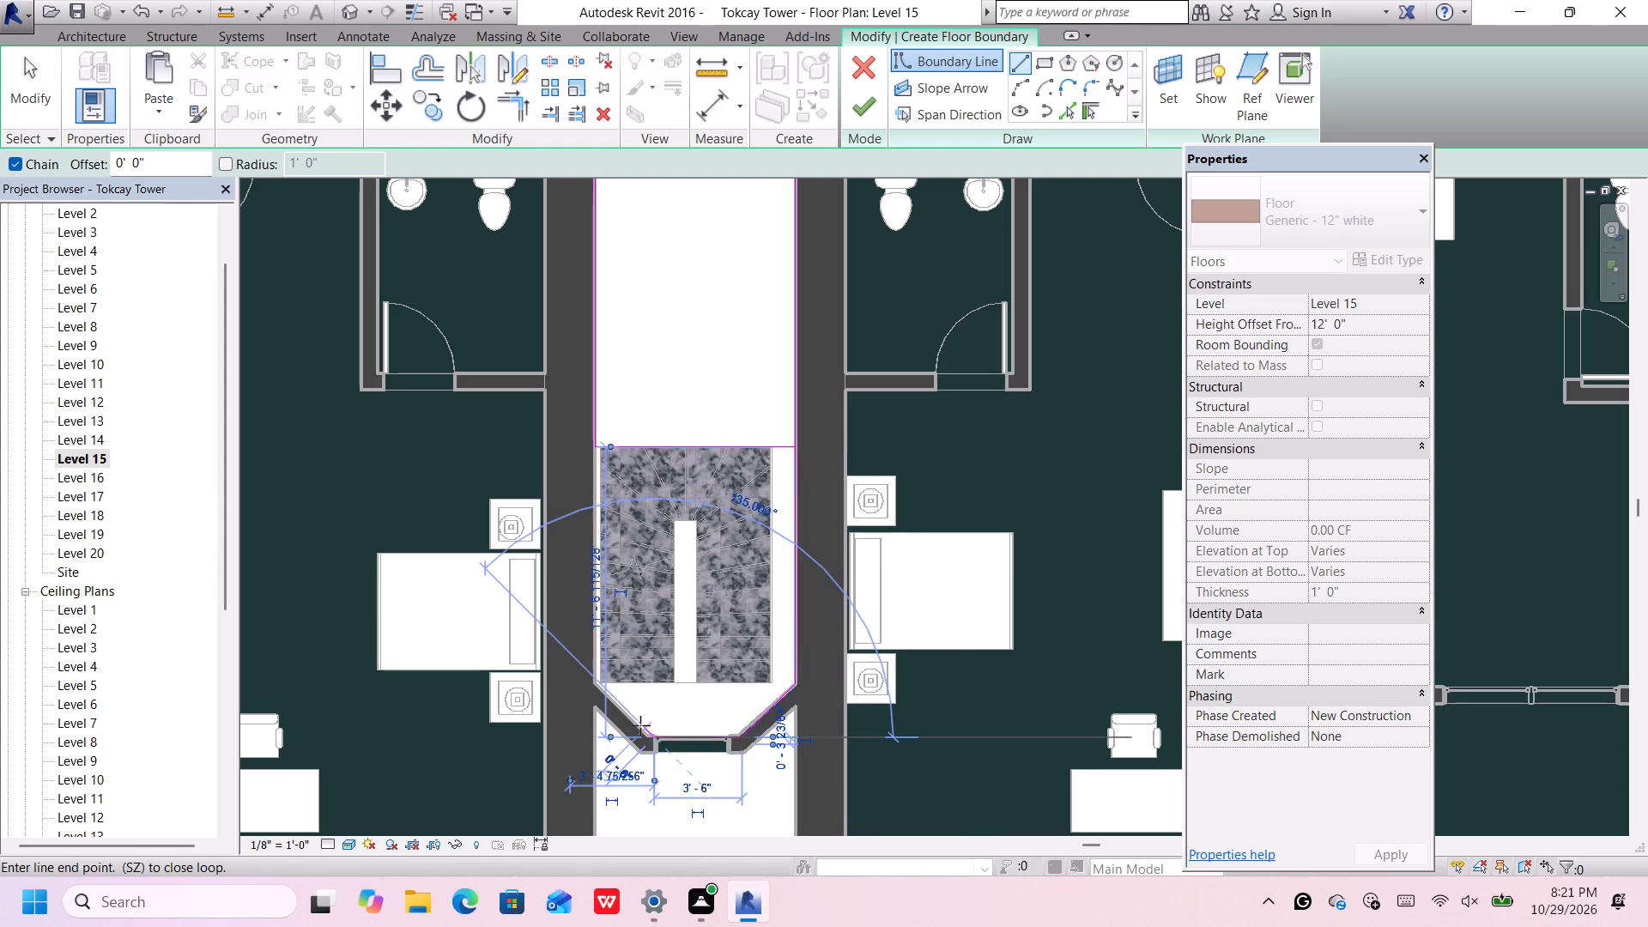
pyautogui.scroll(4, 591, 678)
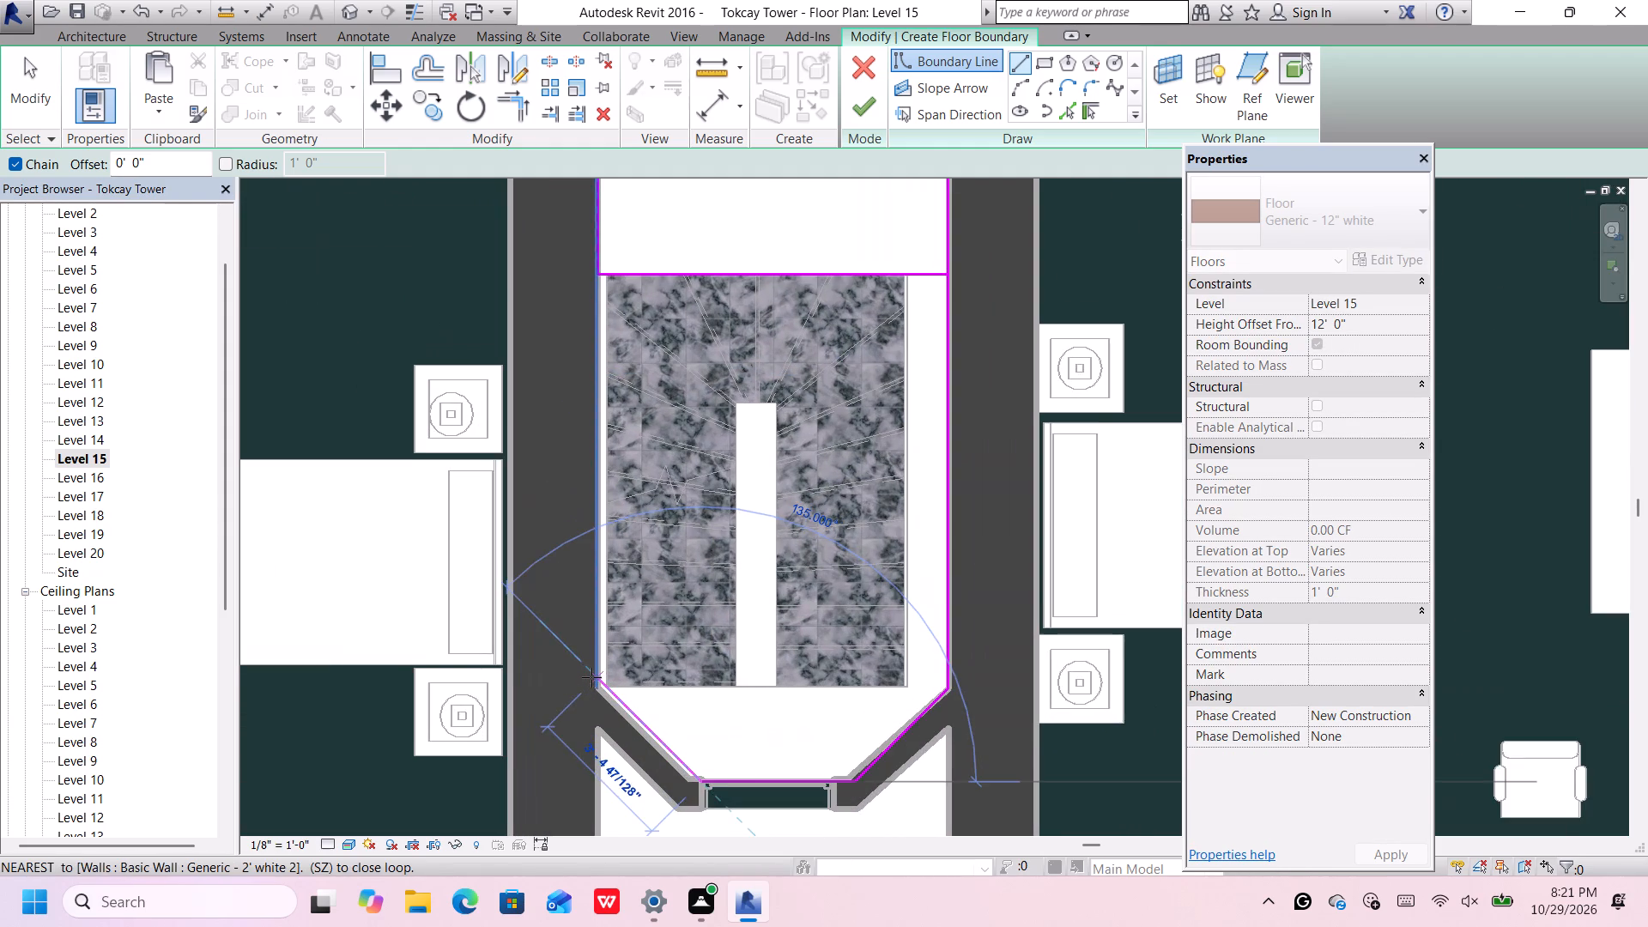
pyautogui.scroll(1, 591, 677)
pyautogui.hotkey('ctrl', 'z')
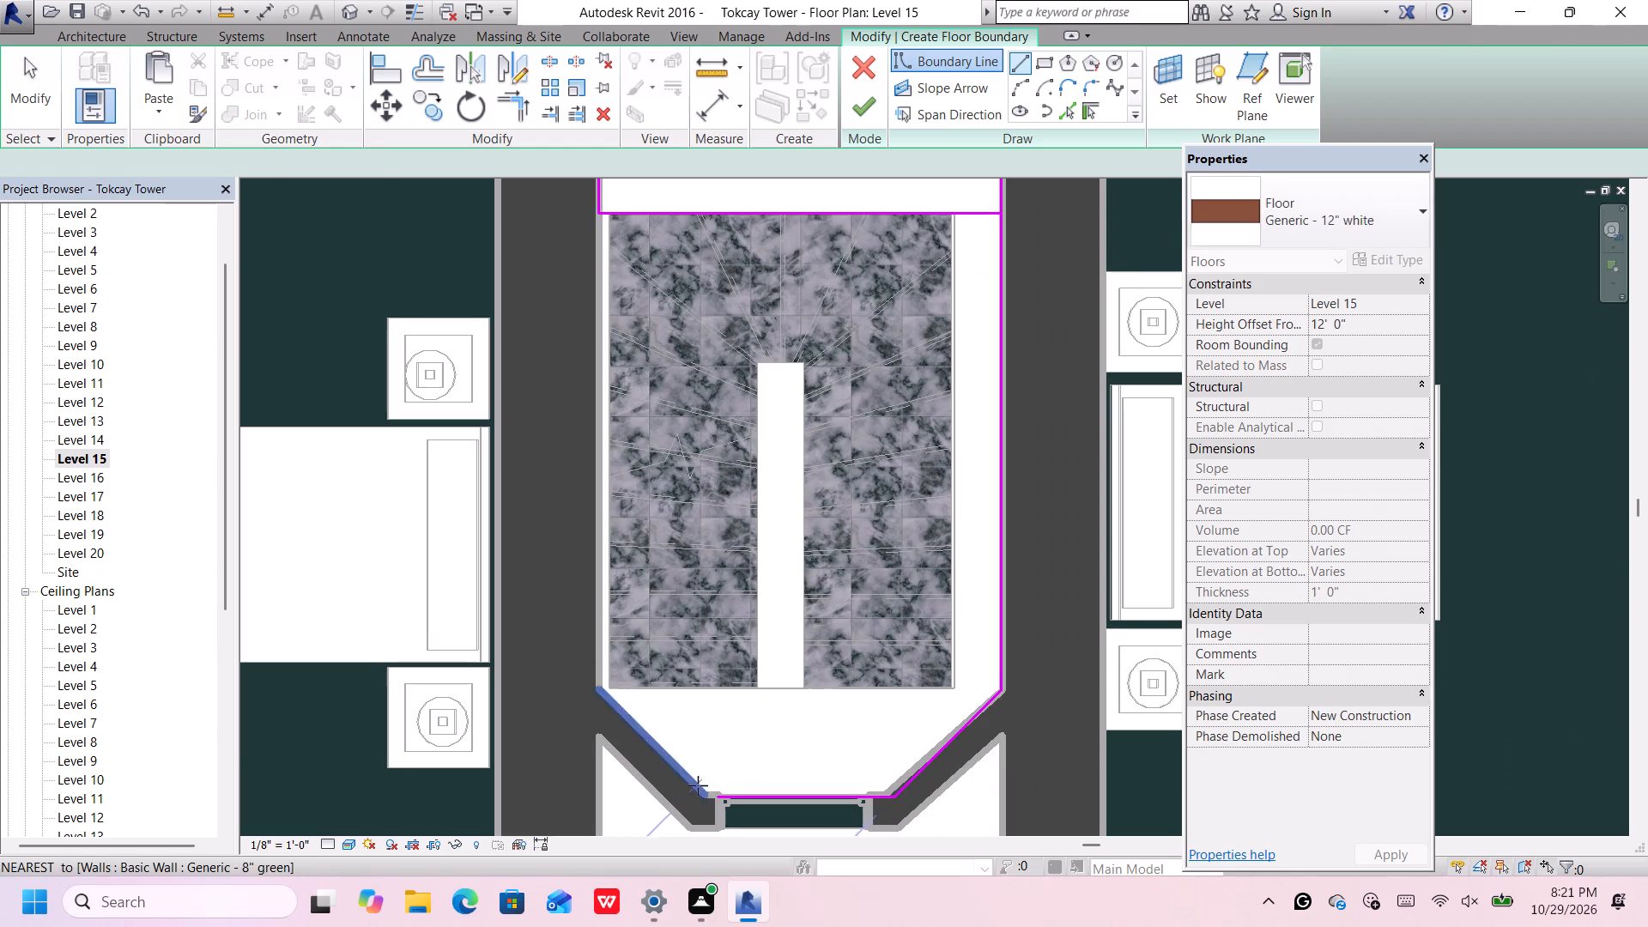
# Continue the boundary along the west angled wall and up the west shaft wall to the rectangle's lower corner.
pyautogui.scroll(3, 705, 791)
pyautogui.click(723, 803)
pyautogui.click(706, 800)
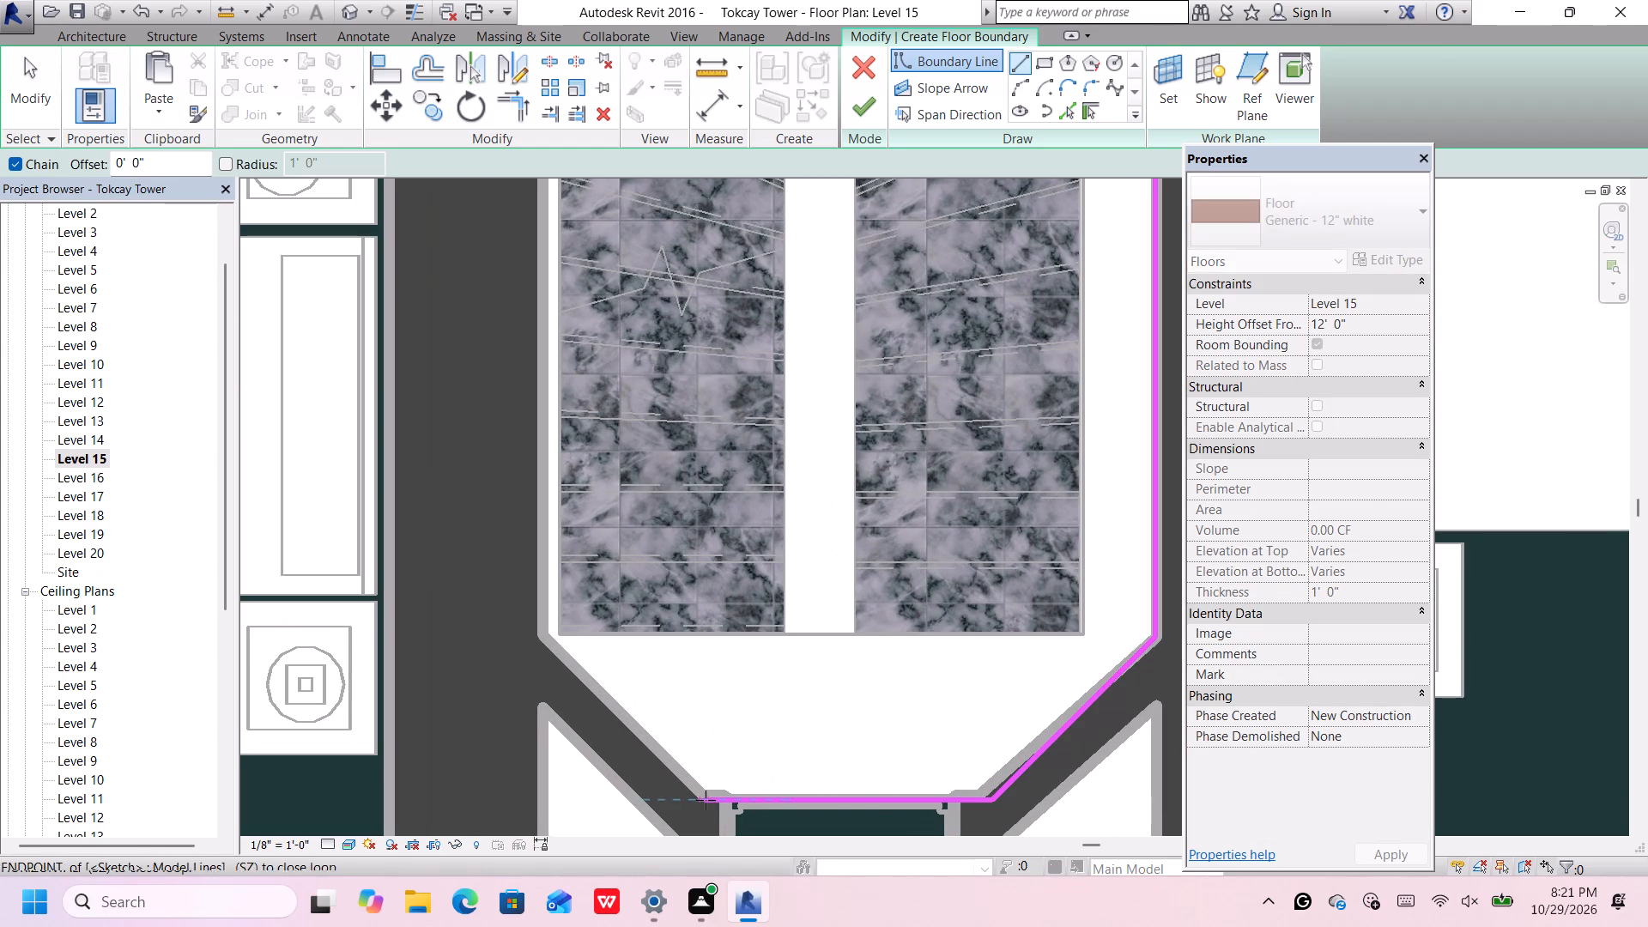
pyautogui.click(542, 630)
pyautogui.scroll(-7, 542, 630)
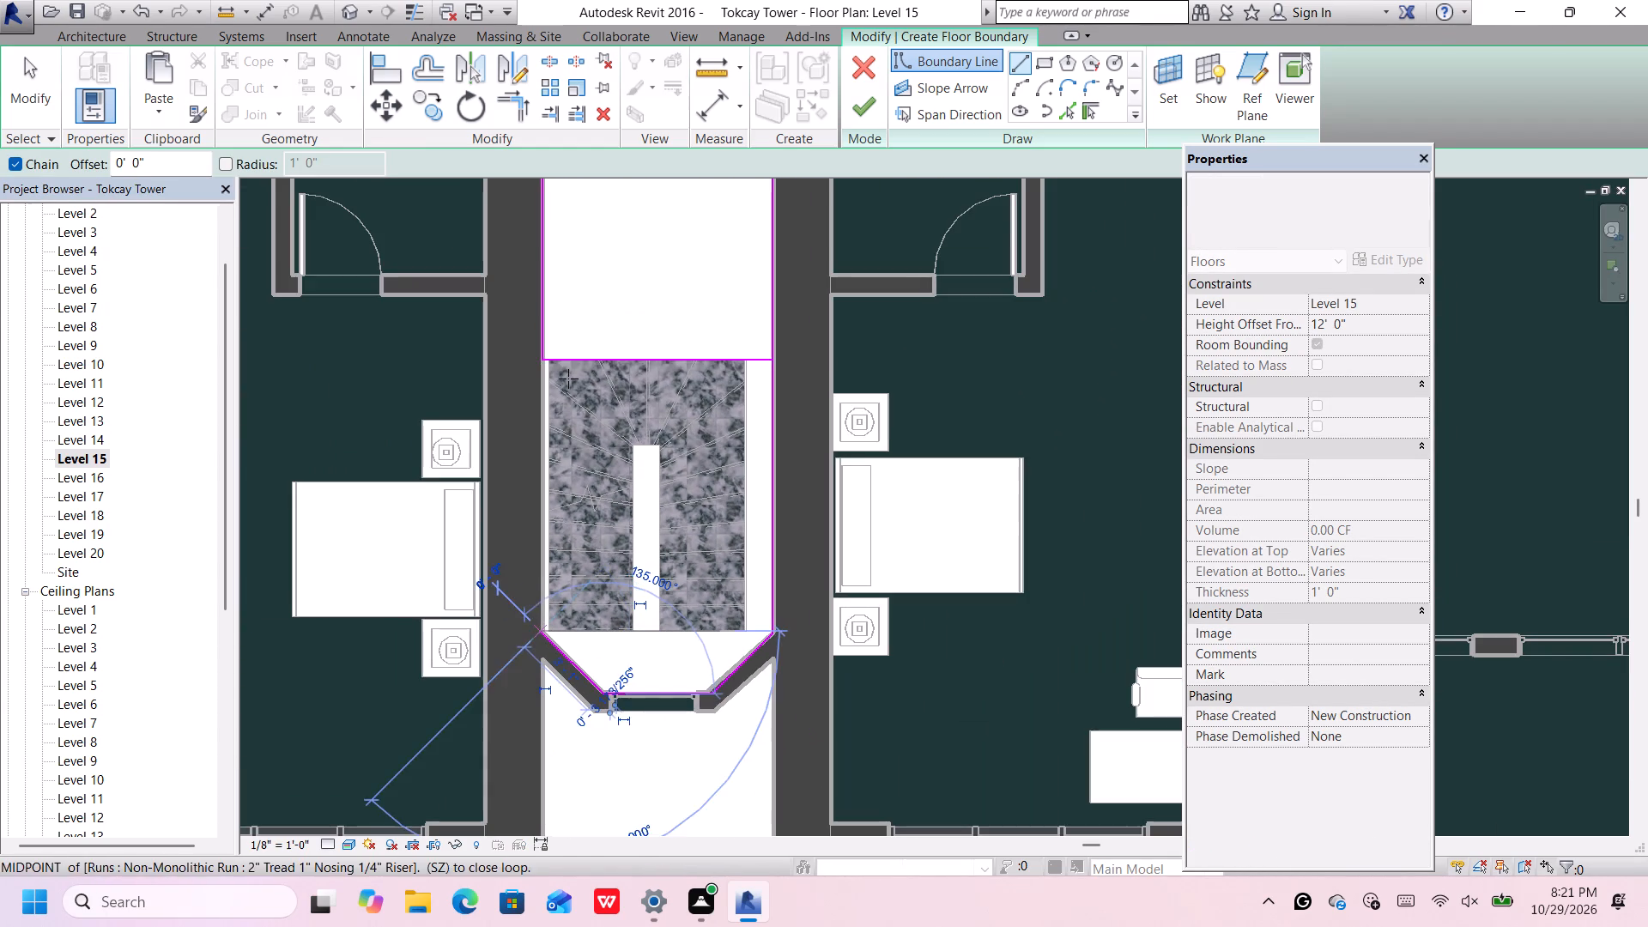
pyautogui.scroll(8, 554, 360)
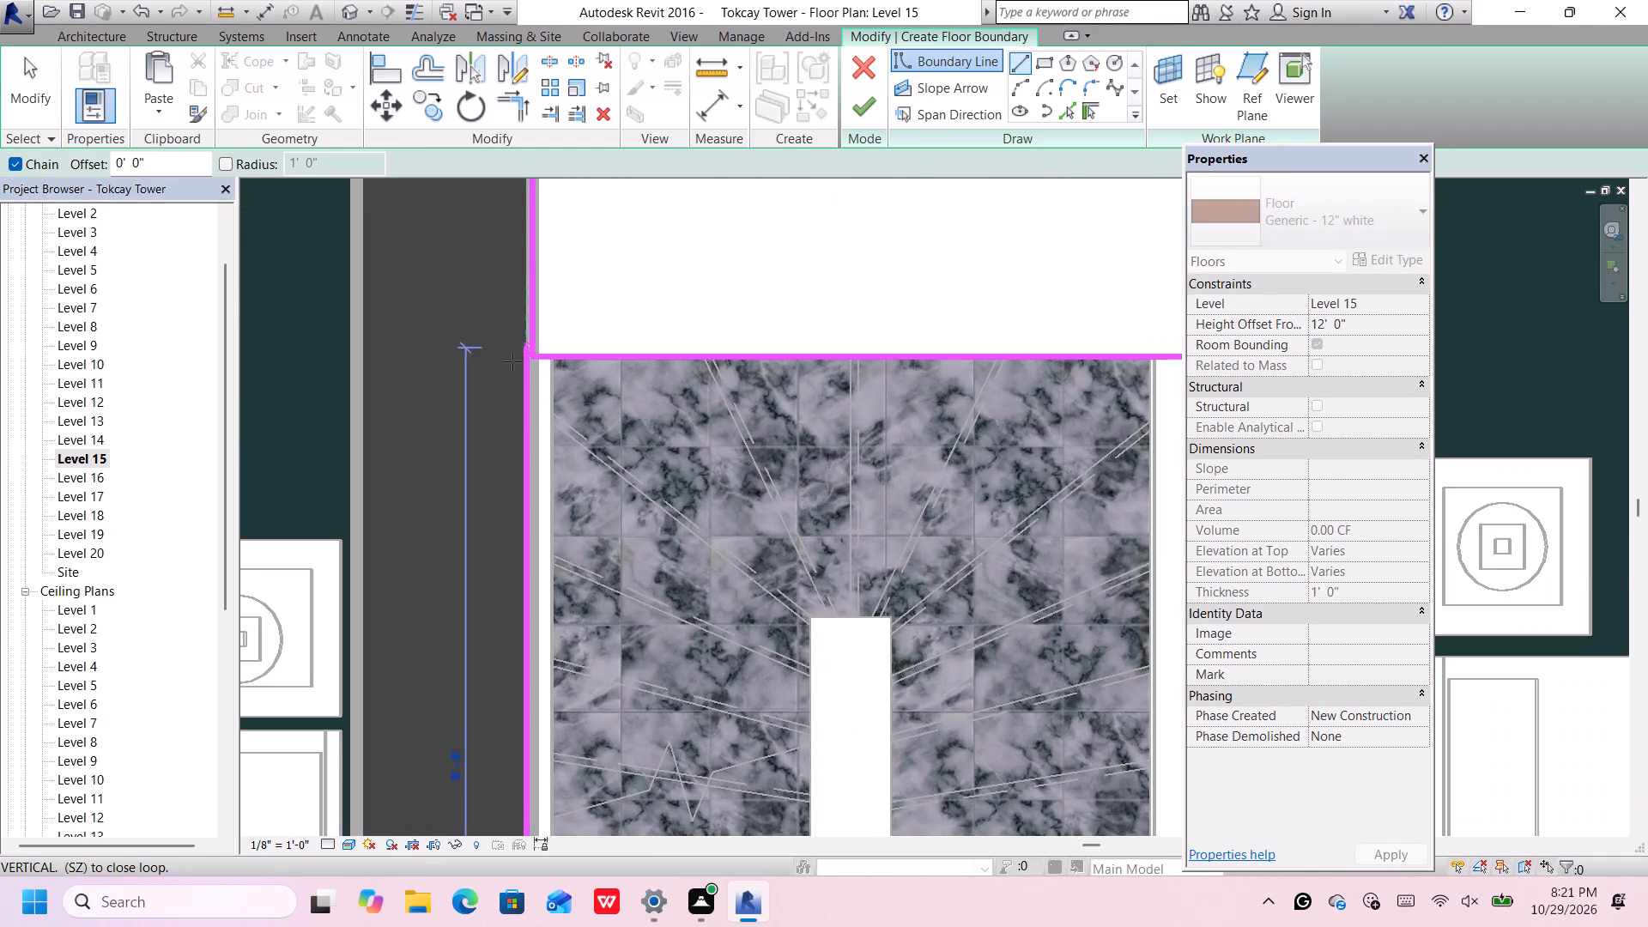
pyautogui.scroll(3, 506, 363)
pyautogui.scroll(-1, 517, 369)
pyautogui.scroll(8, 530, 360)
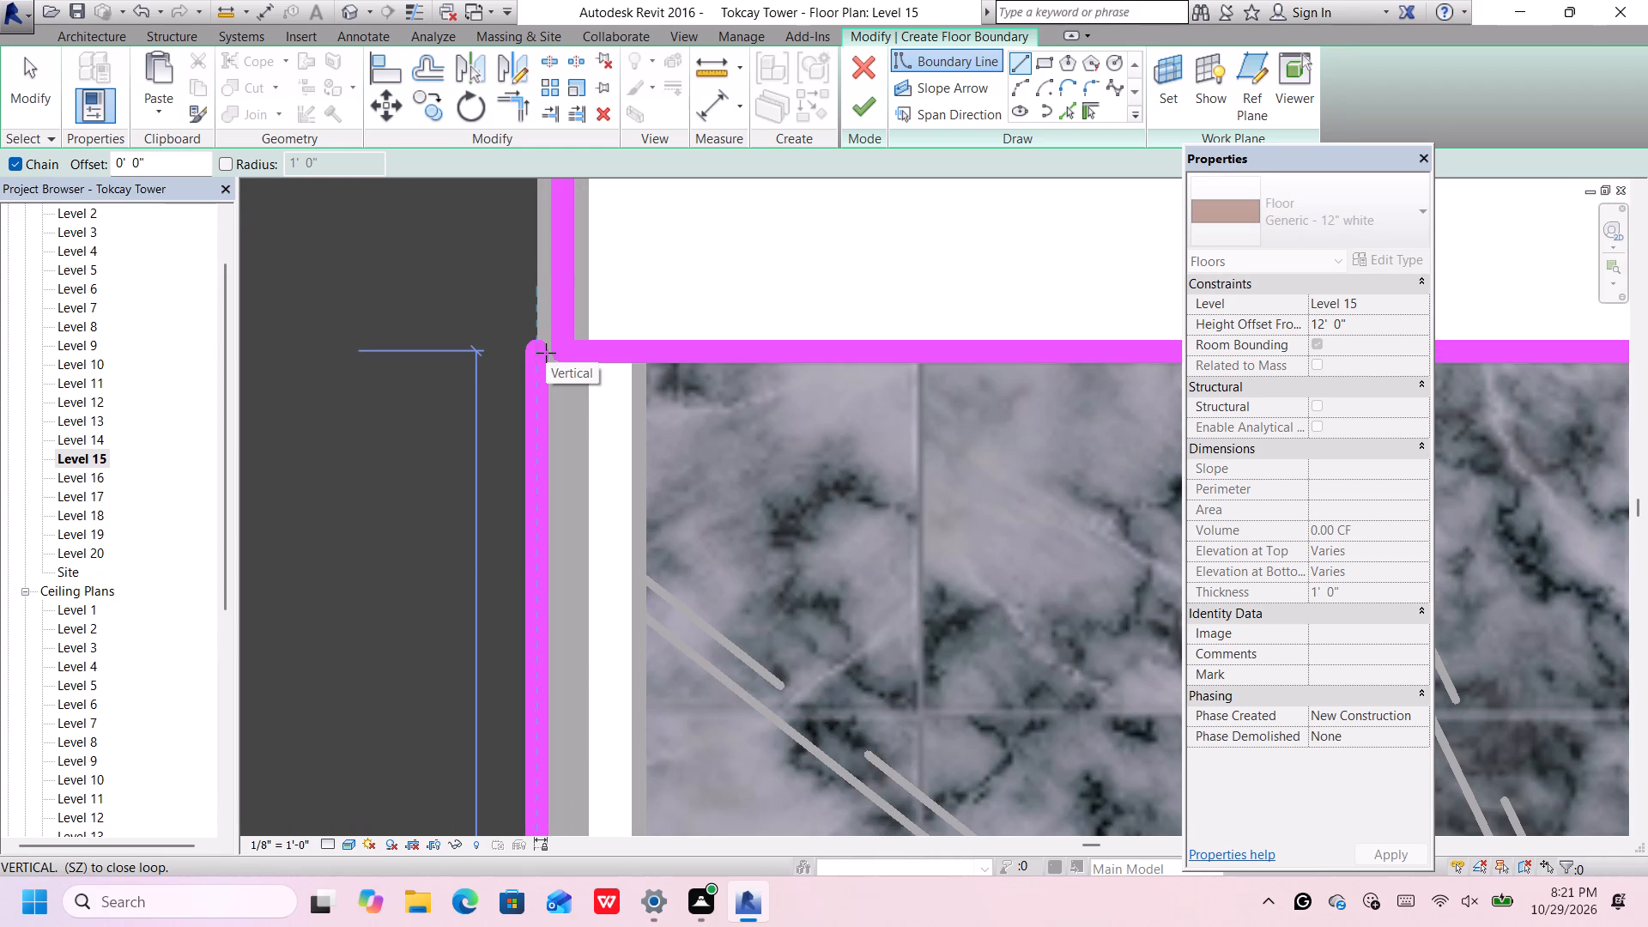
pyautogui.click(548, 354)
pyautogui.click(560, 348)
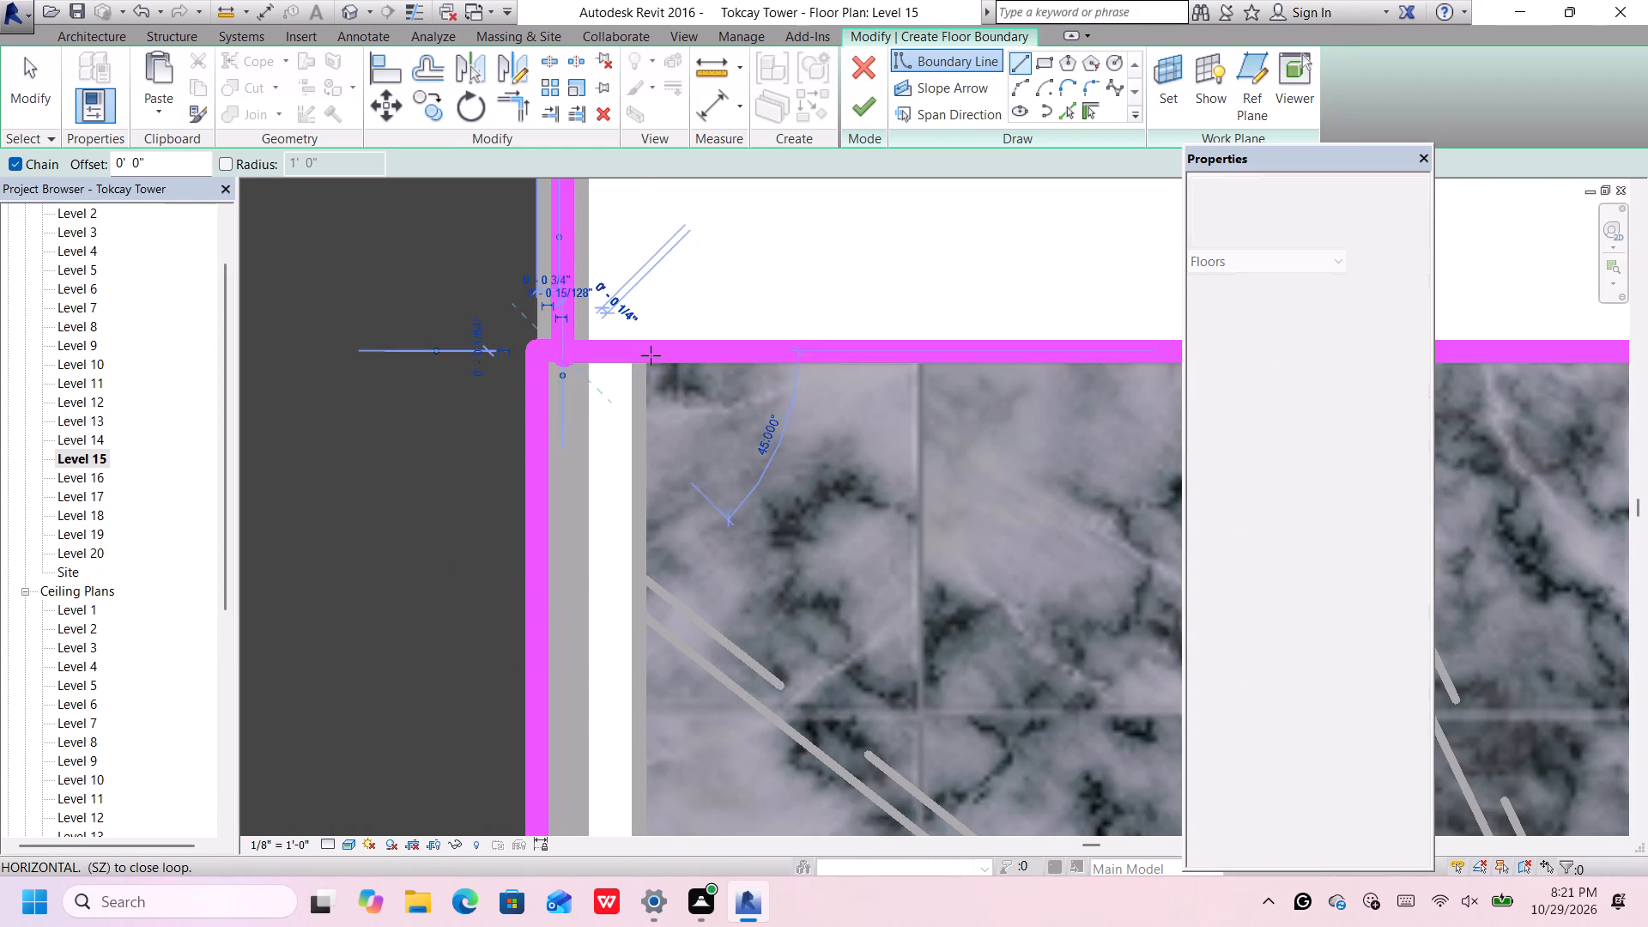
# Trace the stair's west, bottom and east edges with boundary lines 6' 10" apart, ending on the rectangle's bottom line.
pyautogui.click(649, 354)
pyautogui.scroll(-6, 645, 385)
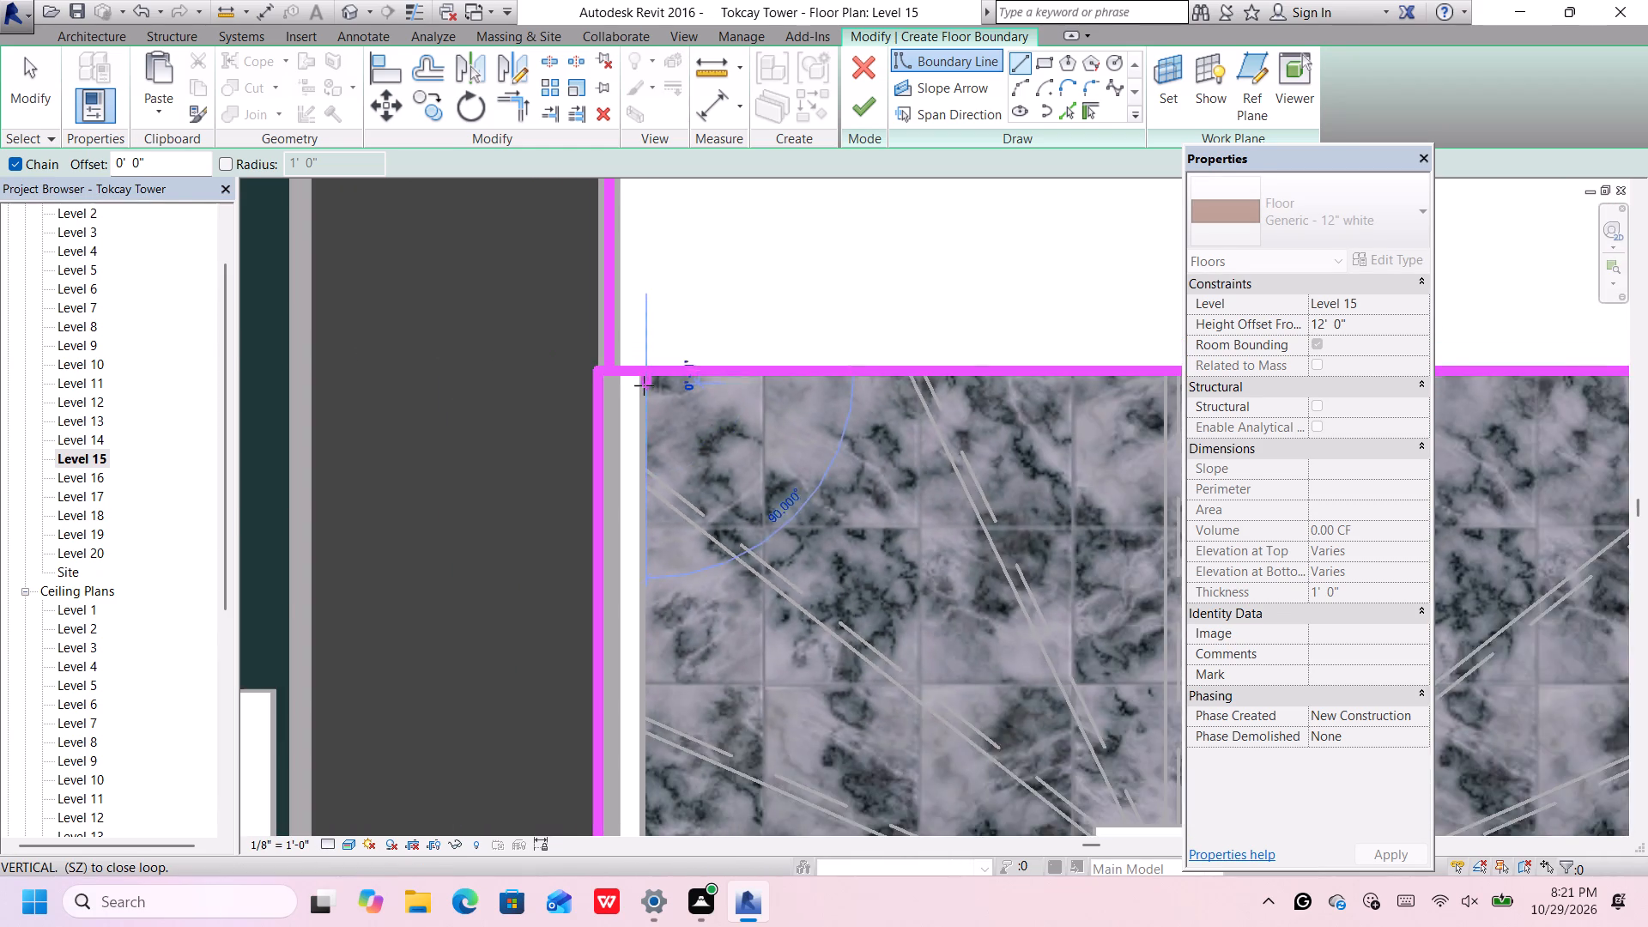
pyautogui.scroll(-12, 644, 385)
pyautogui.scroll(3, 616, 628)
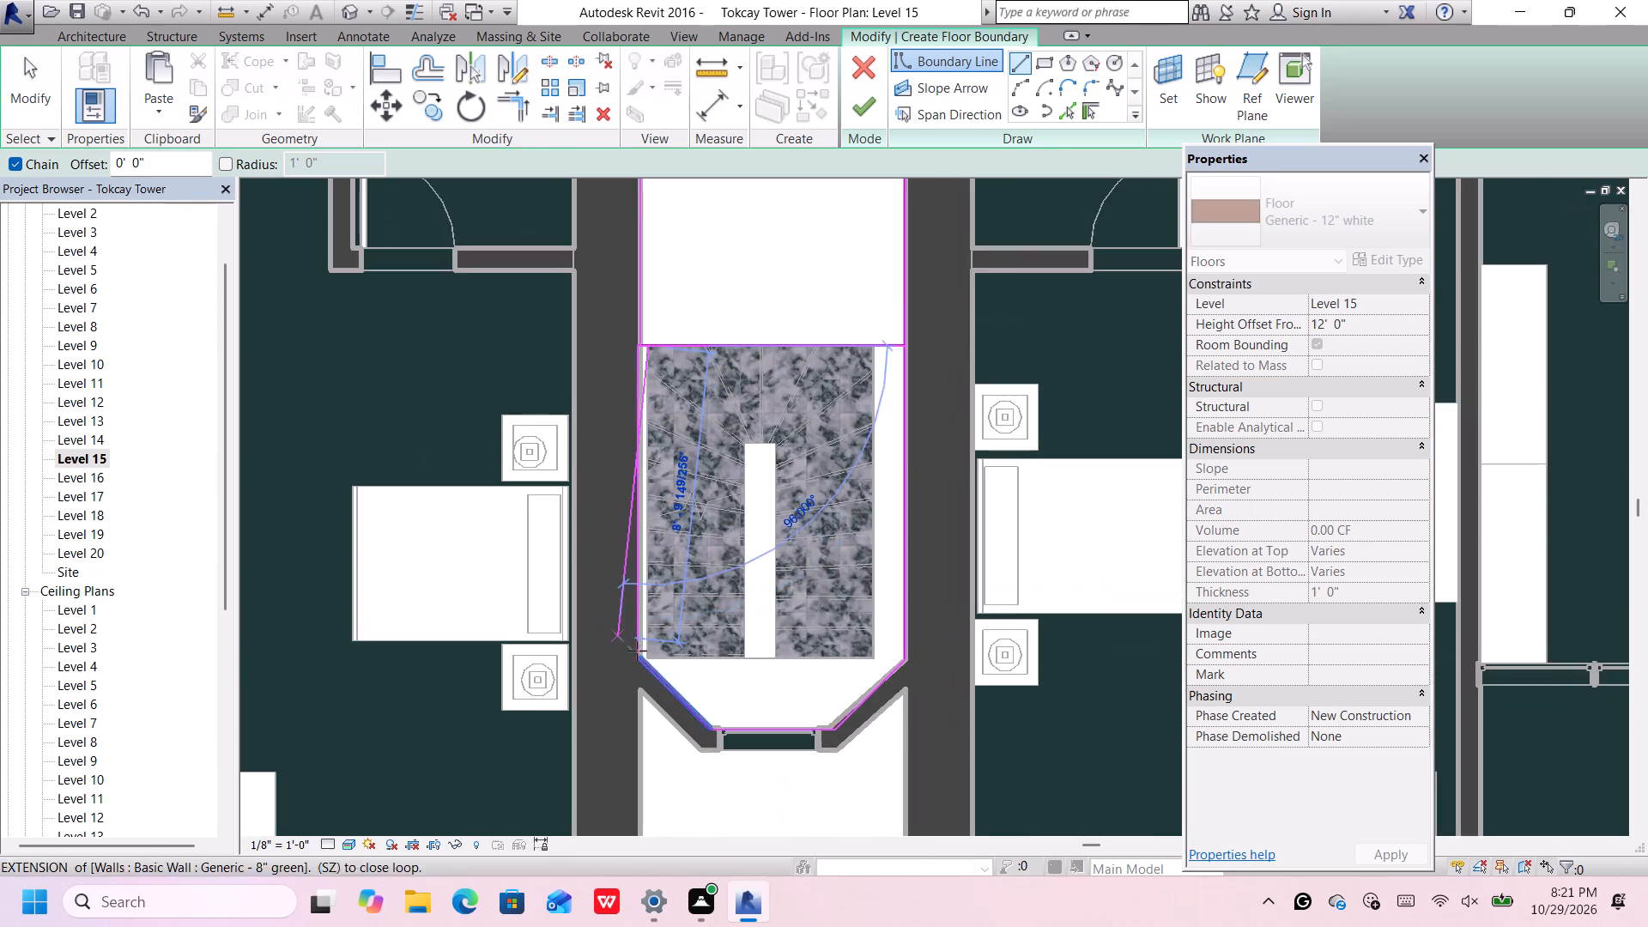
pyautogui.scroll(8, 637, 651)
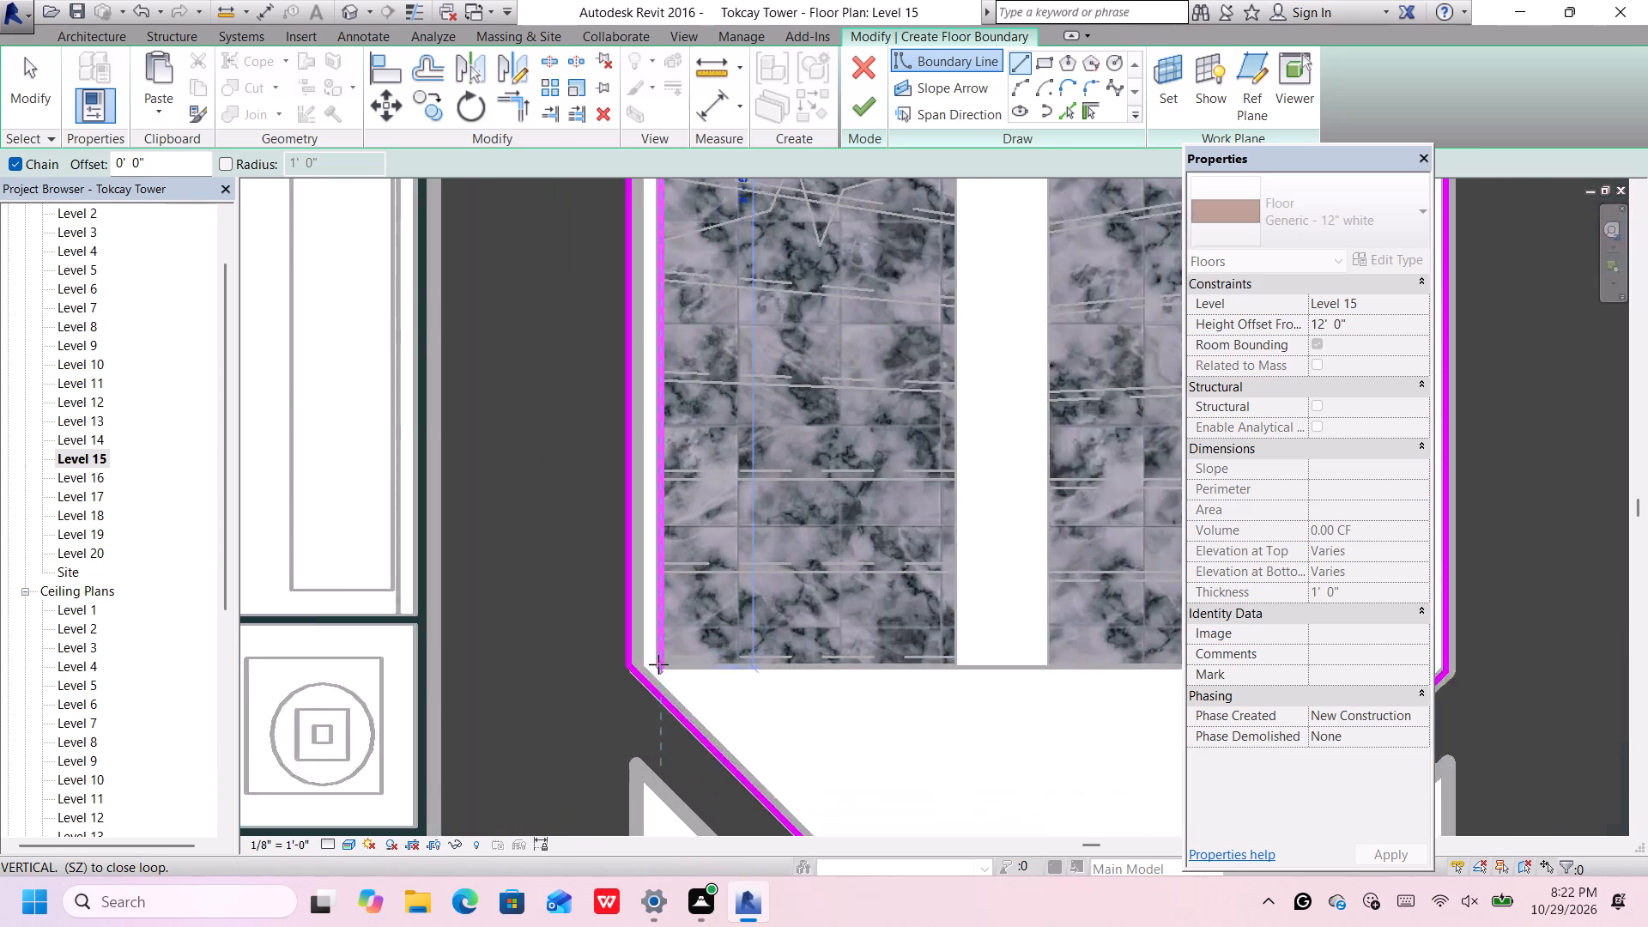
pyautogui.click(658, 664)
pyautogui.scroll(-8, 658, 664)
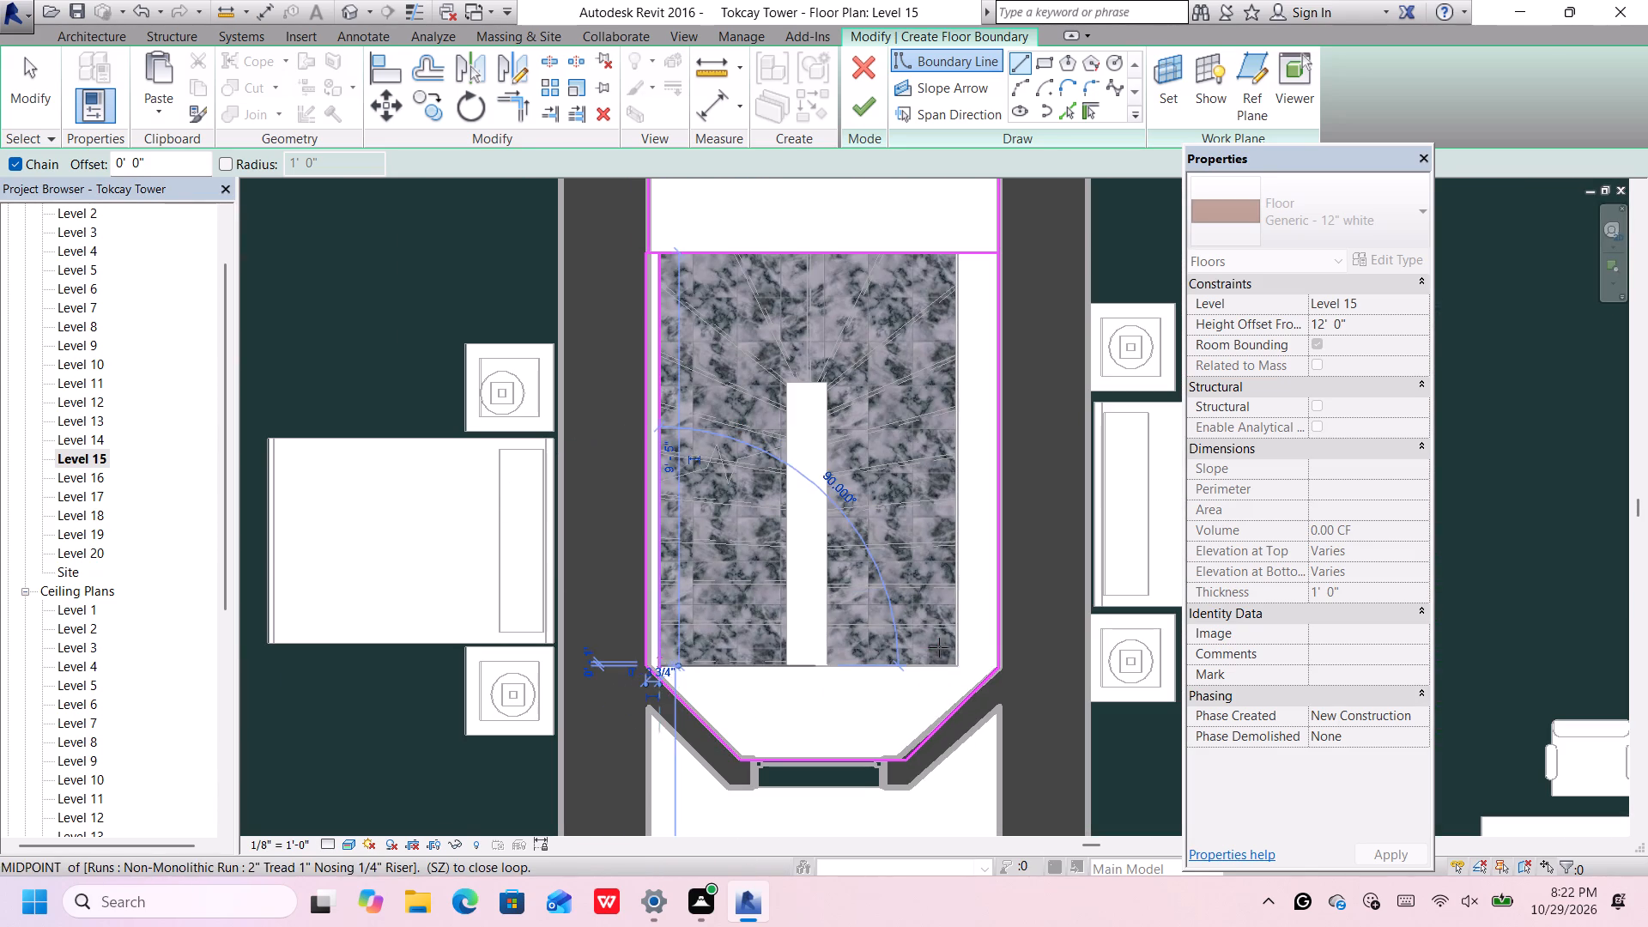
pyautogui.scroll(1, 960, 673)
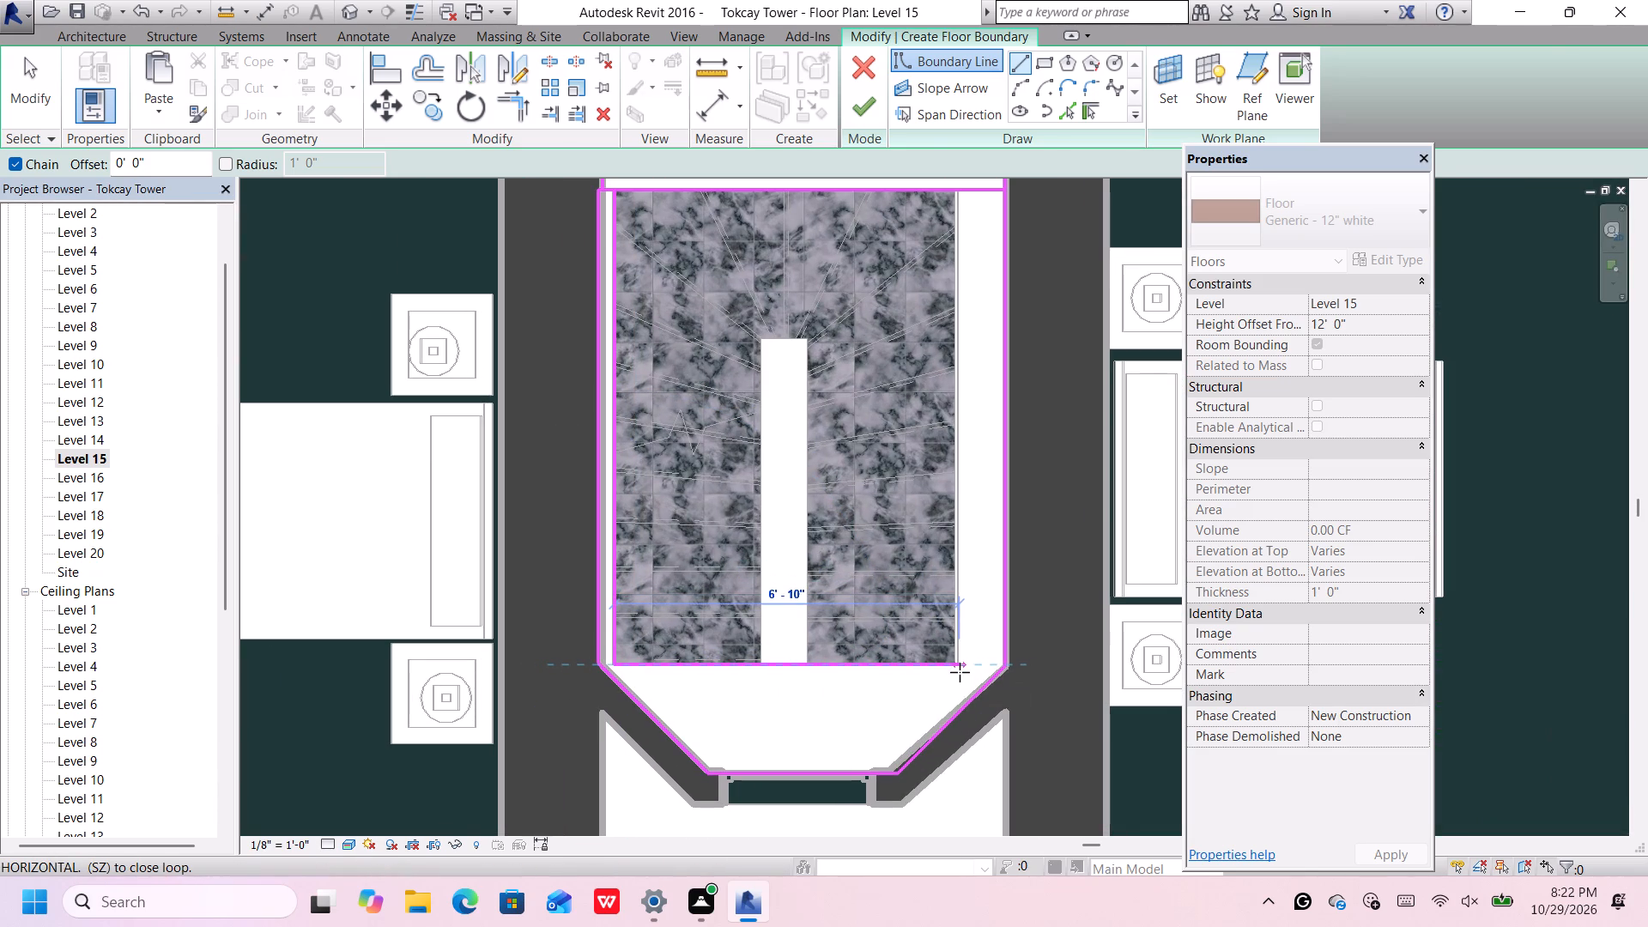
pyautogui.click(960, 672)
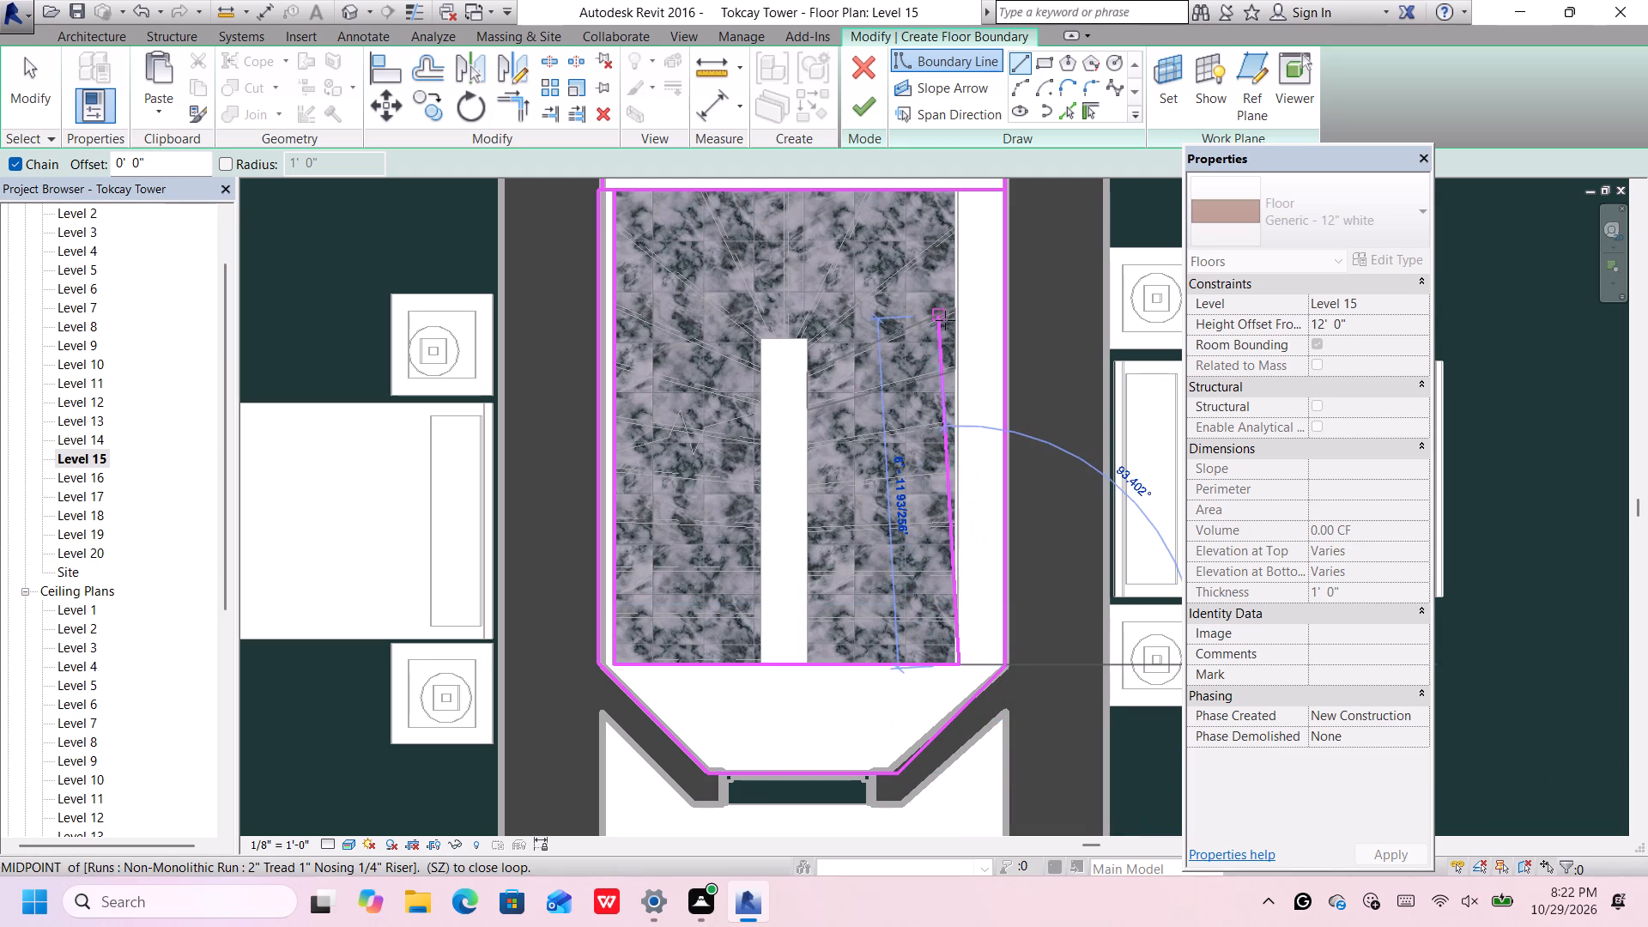
pyautogui.scroll(-5, 945, 321)
pyautogui.scroll(5, 954, 267)
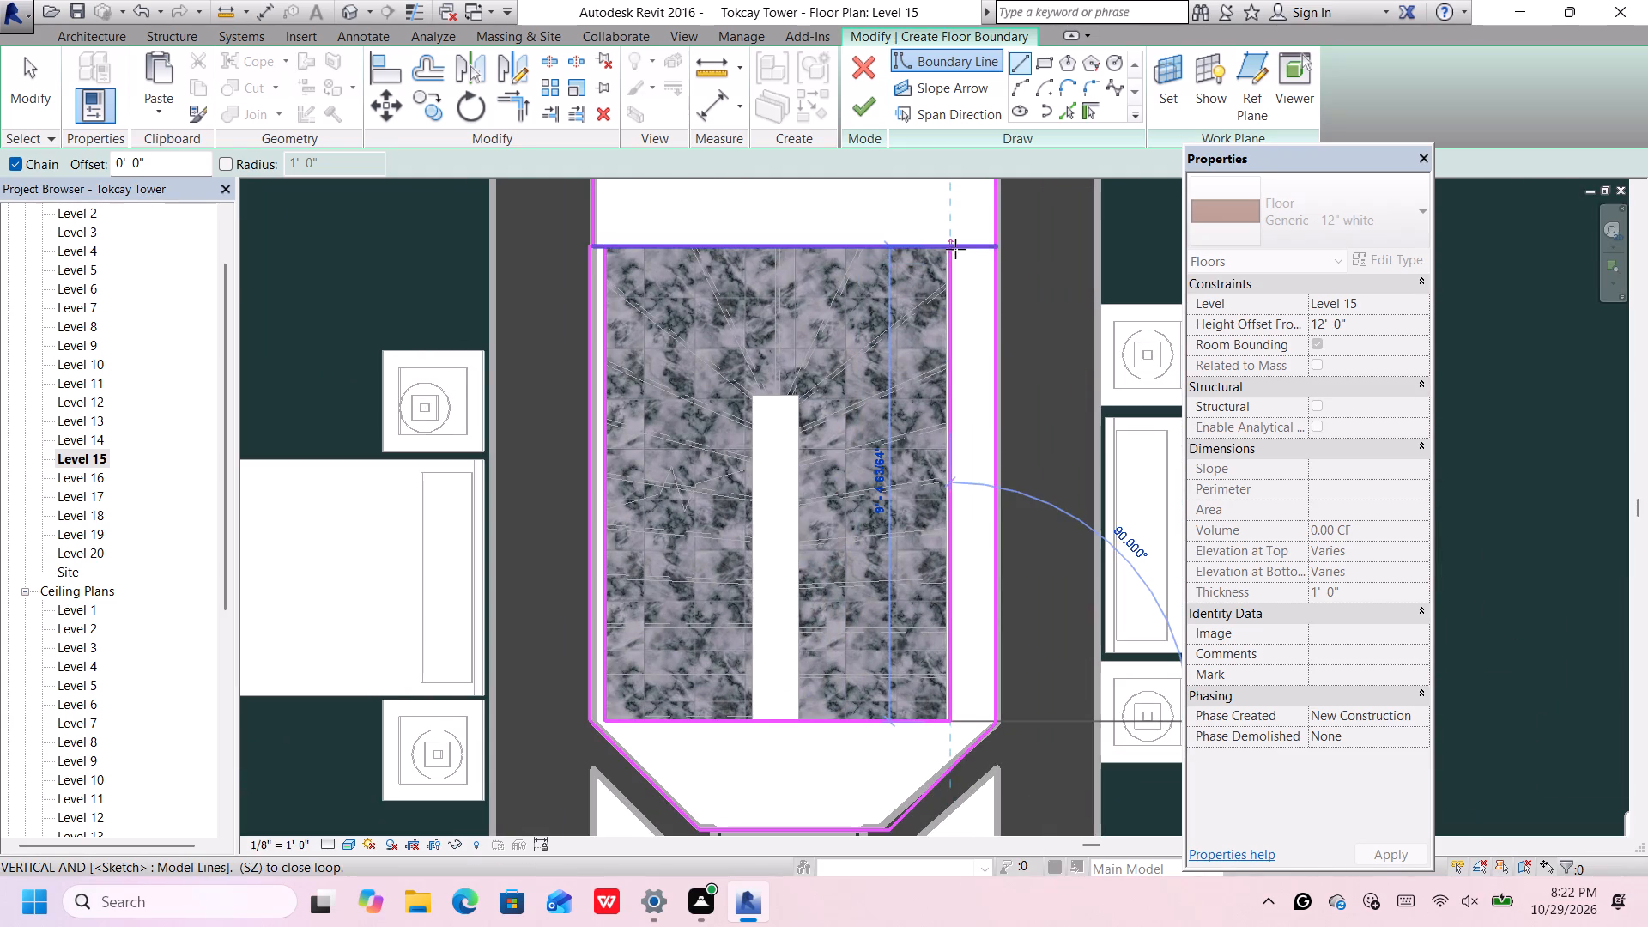
pyautogui.click(955, 249)
pyautogui.scroll(-2, 925, 360)
pyautogui.moveTo(937, 379); pyautogui.dragTo(974, 427, button='middle')
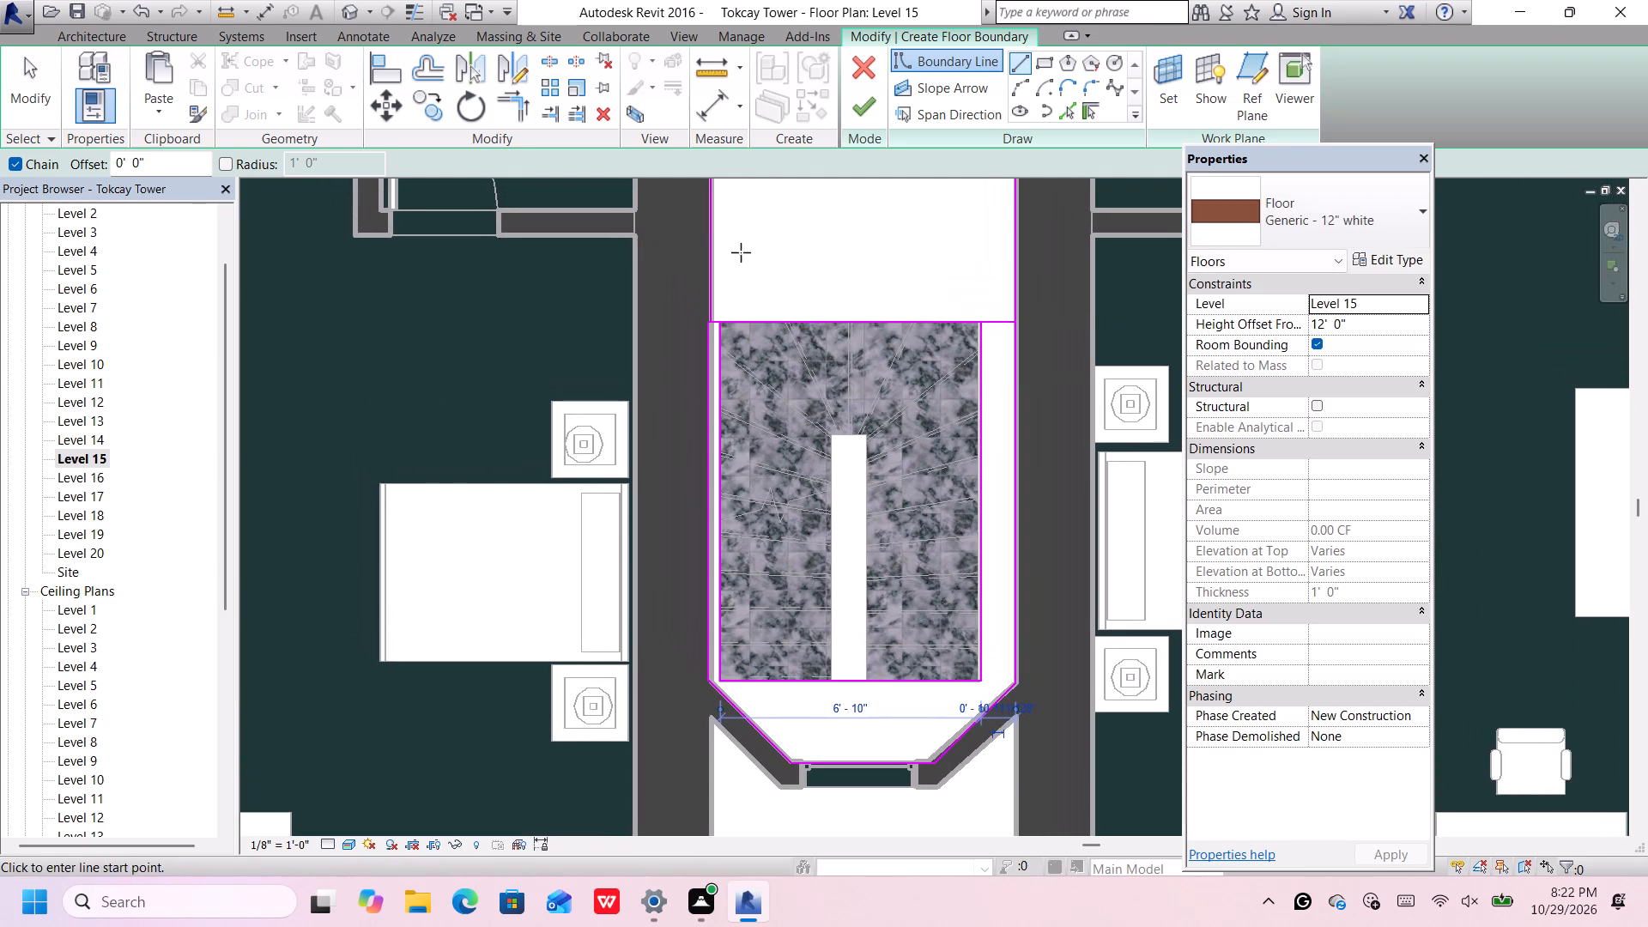
# Split the boundary line along the stair's top edge at both top corners of the stair outline.
pyautogui.scroll(4, 662, 219)
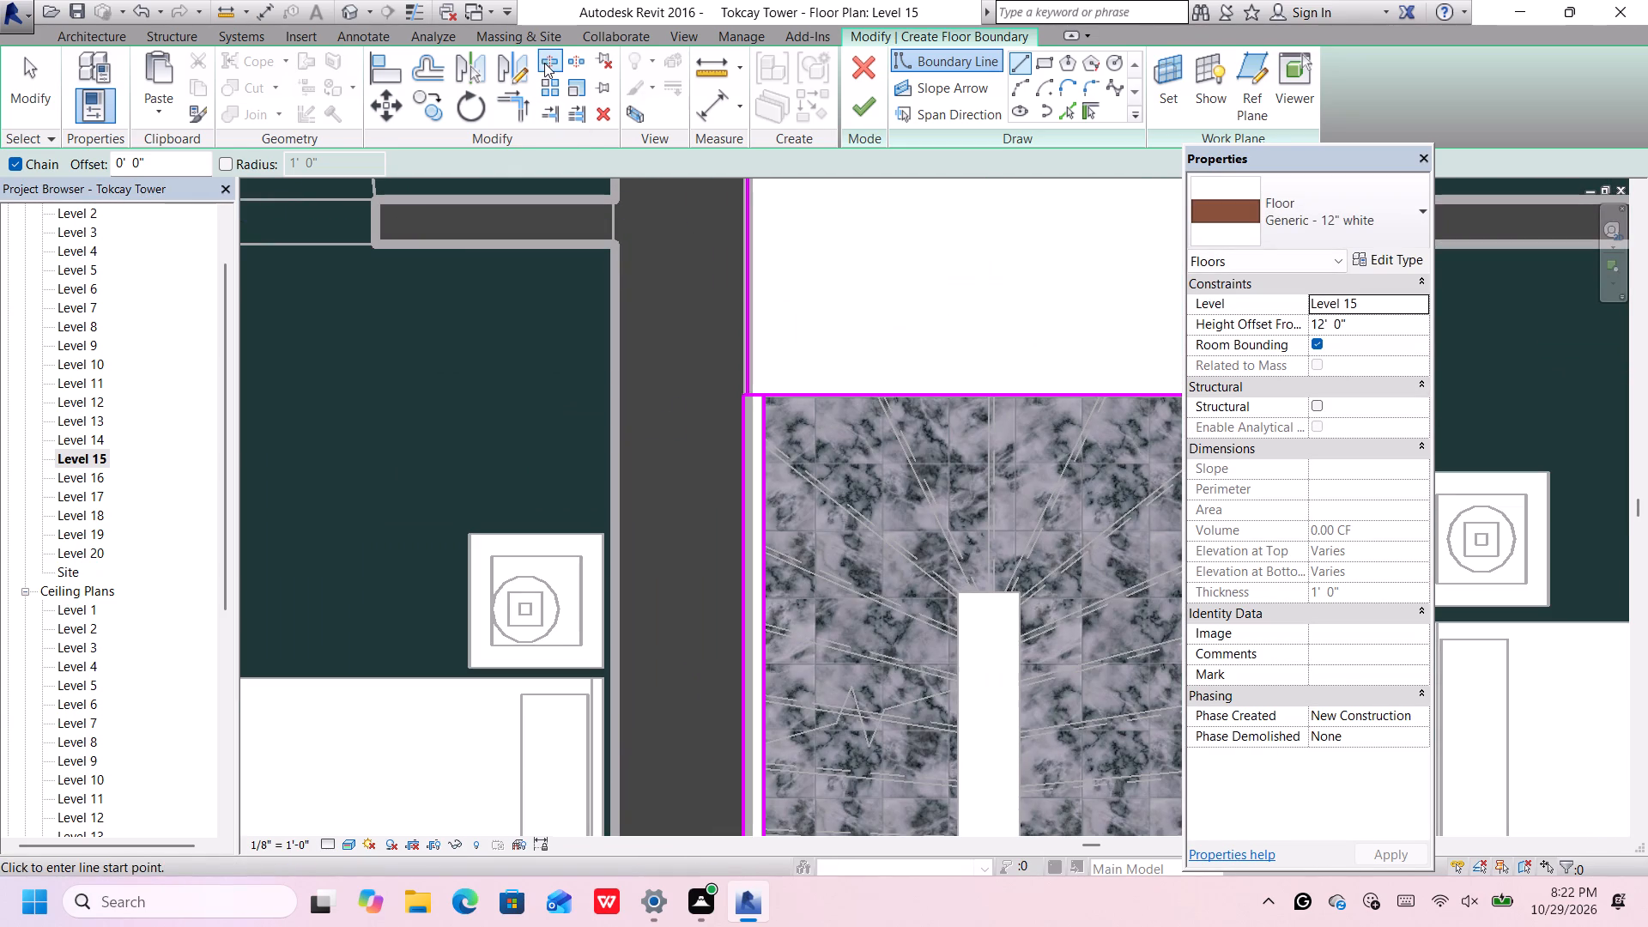
pyautogui.click(545, 63)
pyautogui.scroll(4, 774, 373)
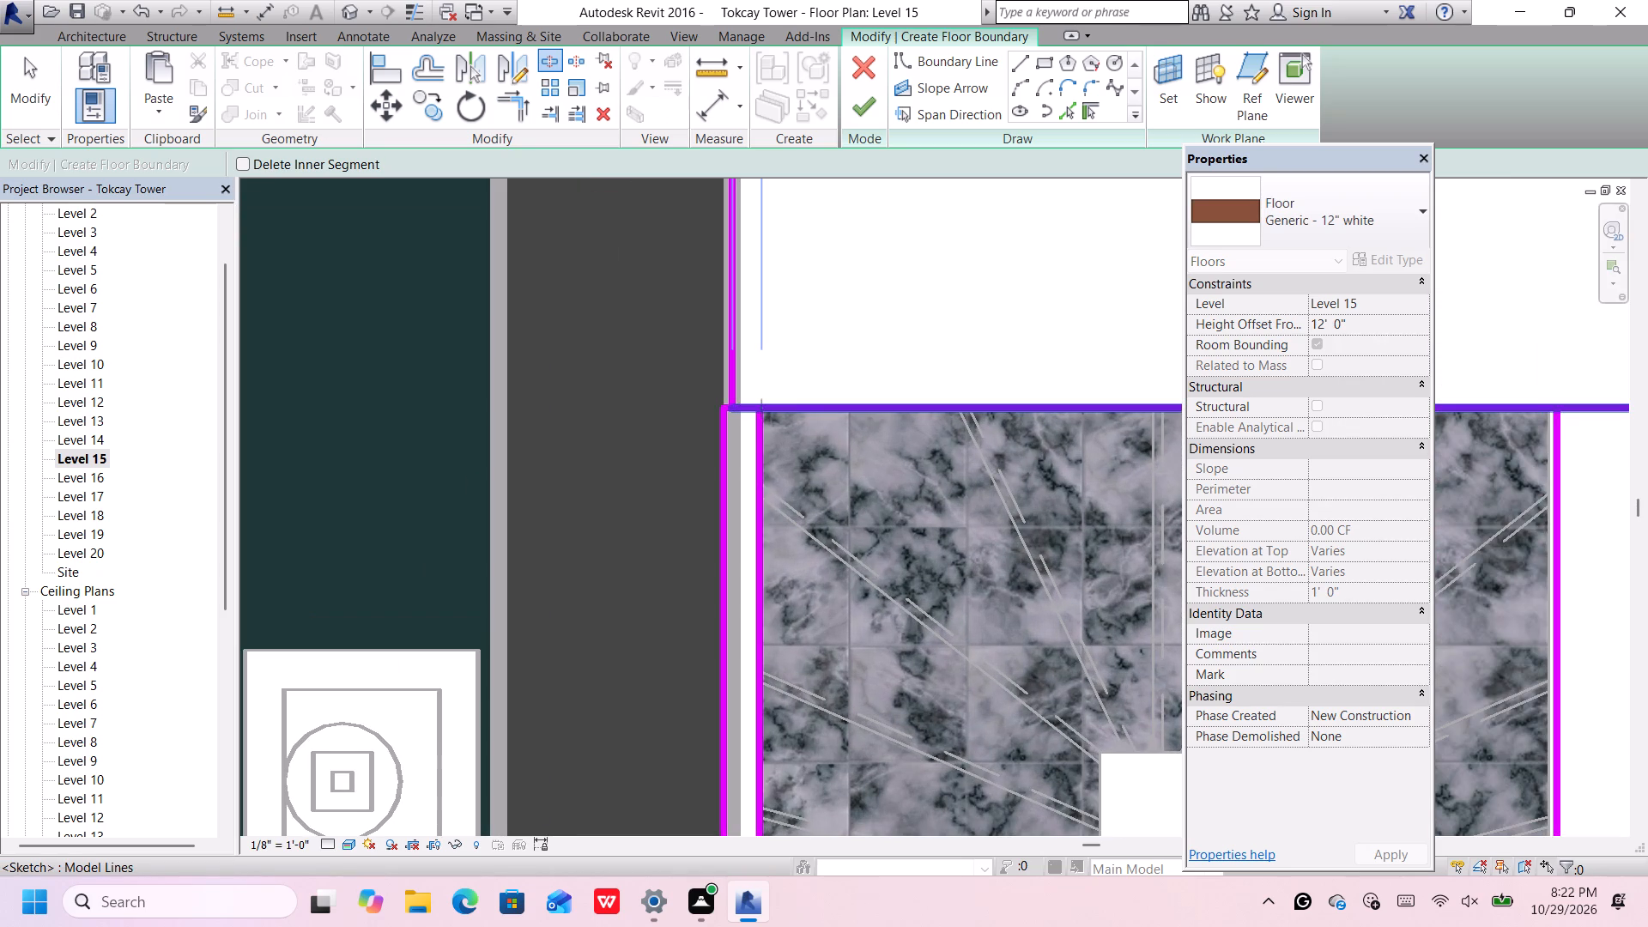
pyautogui.click(758, 408)
pyautogui.scroll(-6, 756, 408)
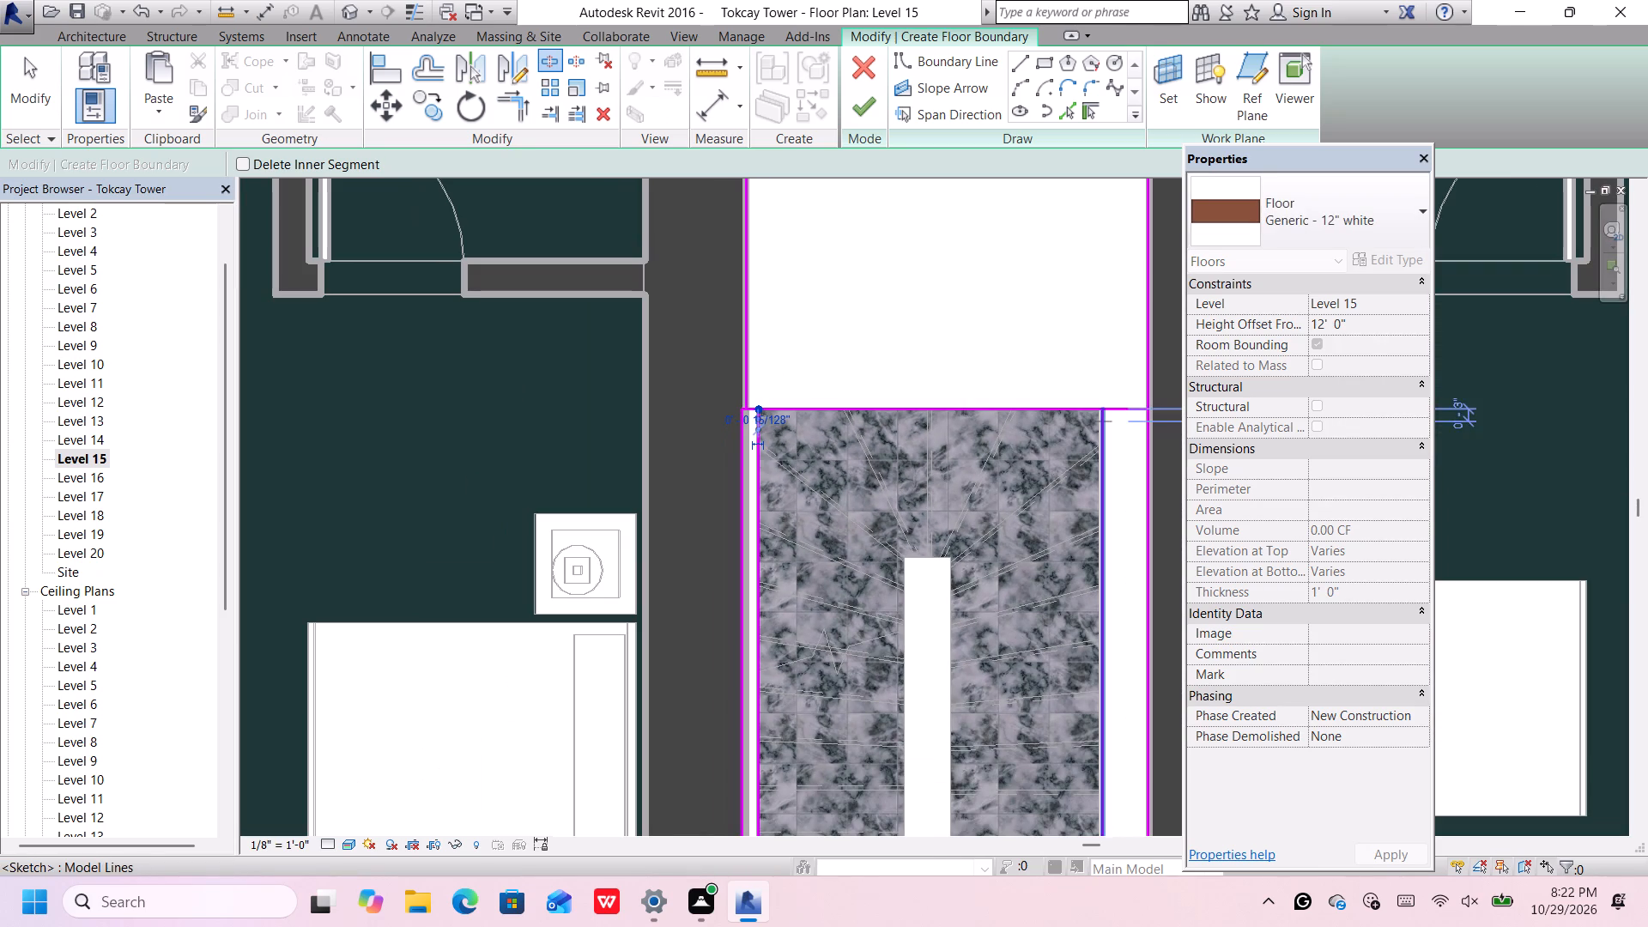
pyautogui.click(1100, 412)
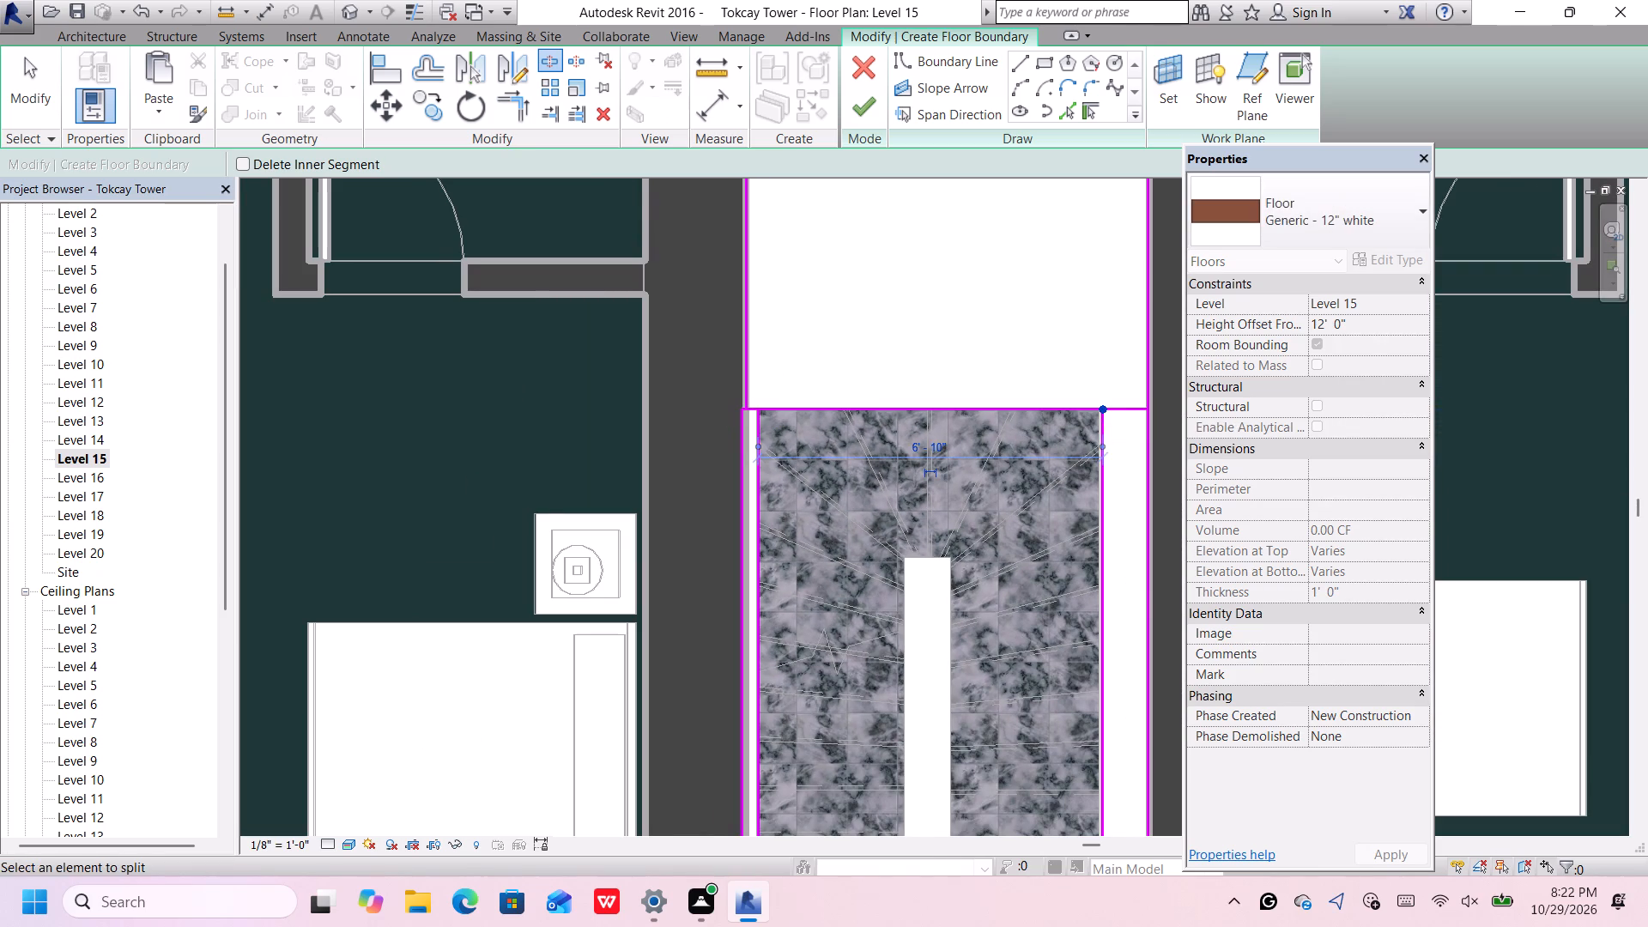
pyautogui.scroll(2, 978, 405)
pyautogui.scroll(3, 707, 379)
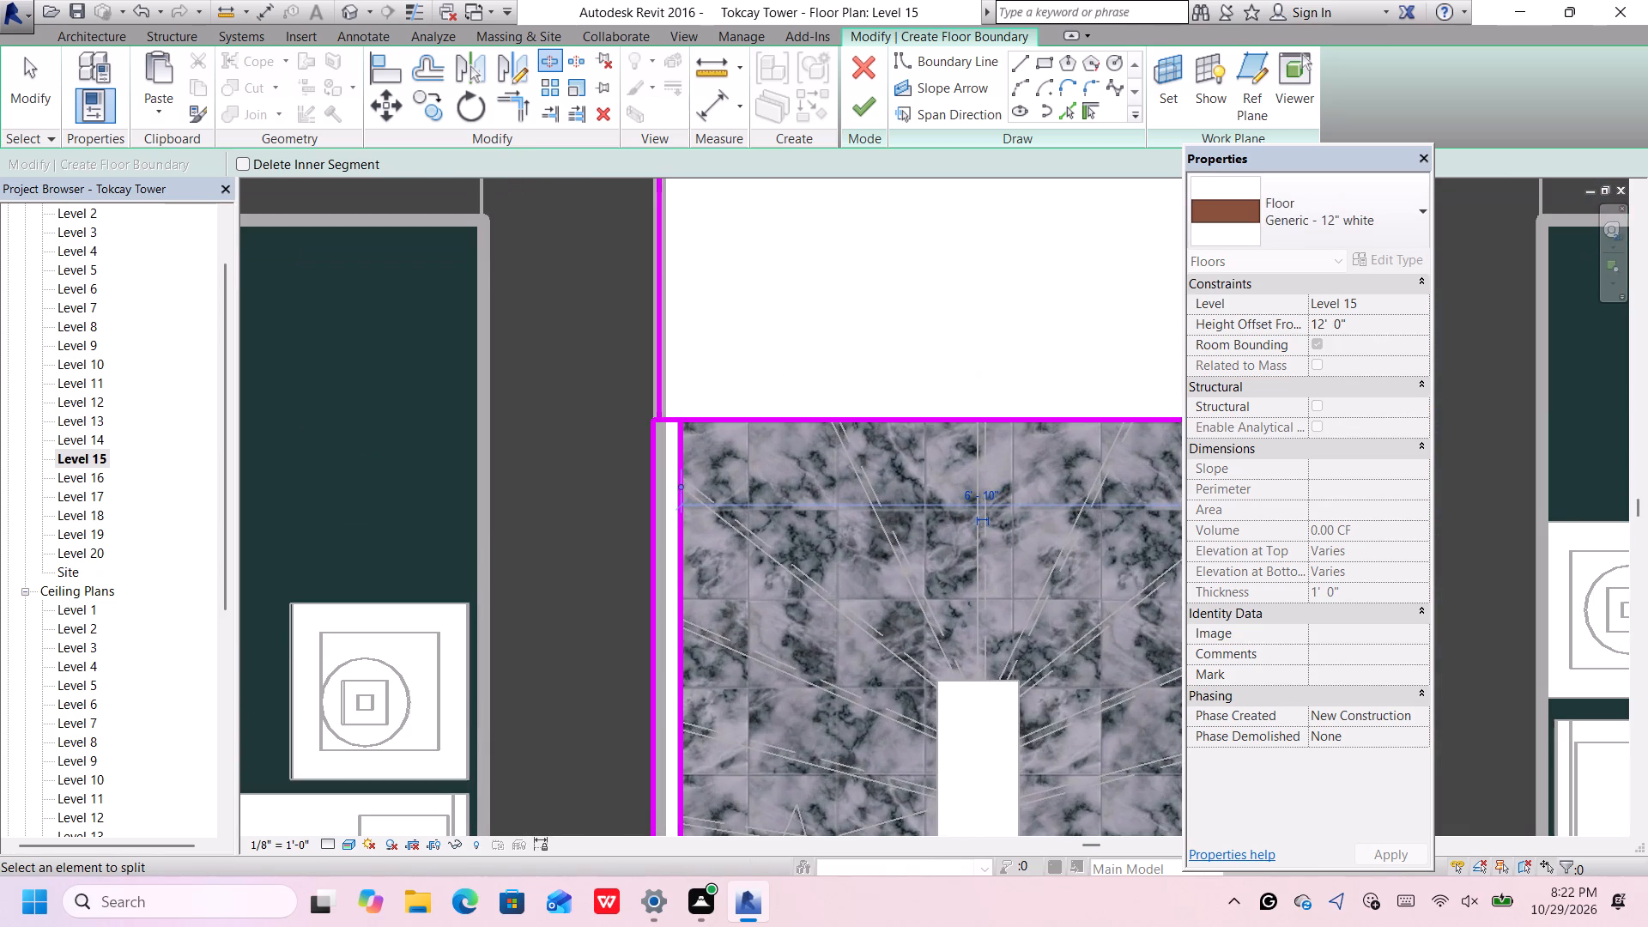
pyautogui.press('Escape')
pyautogui.press('space')
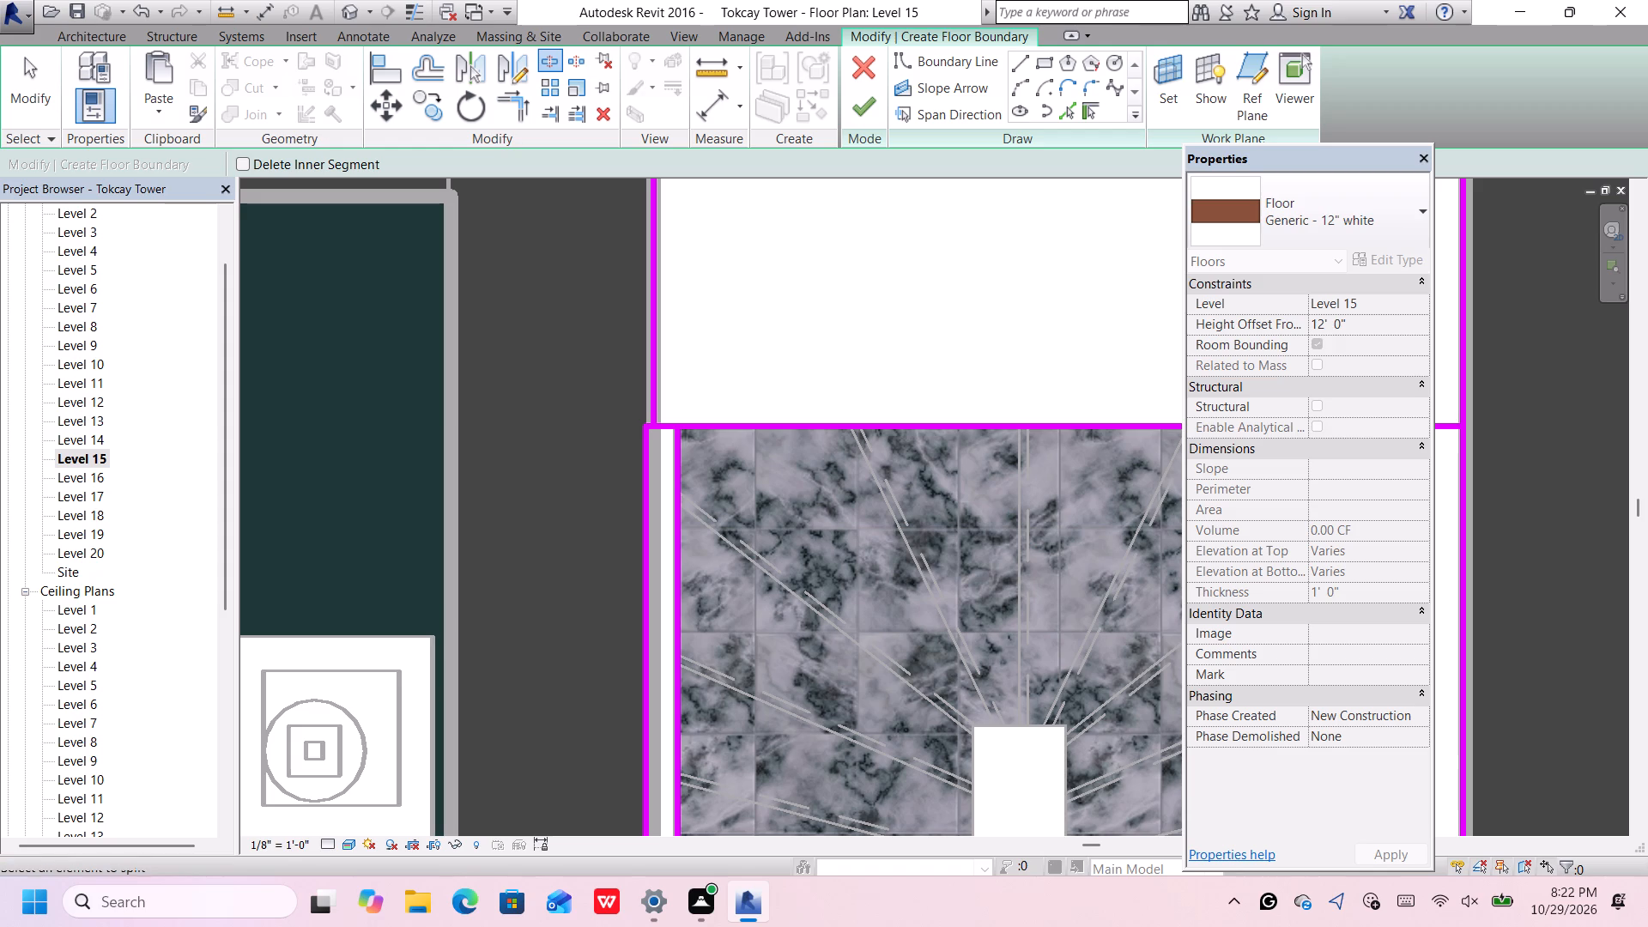
pyautogui.press('Escape')
# Delete the short boundary segments joining the stair outline's top corners to the shaft walls on both sides.
pyautogui.click(666, 426)
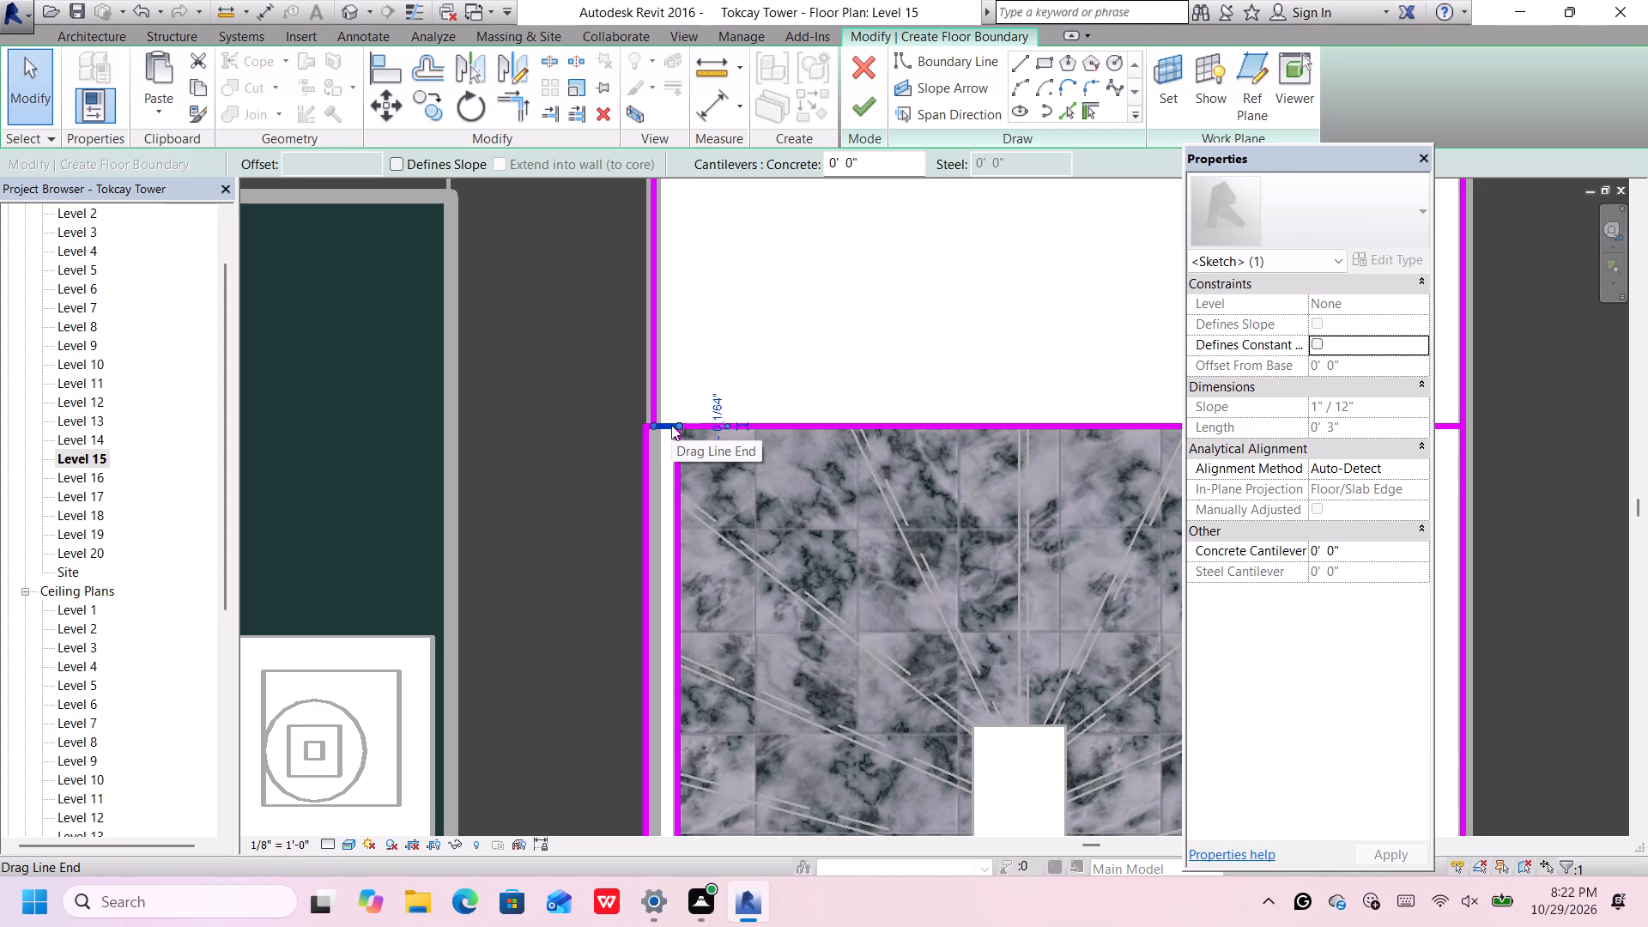
pyautogui.press('Delete')
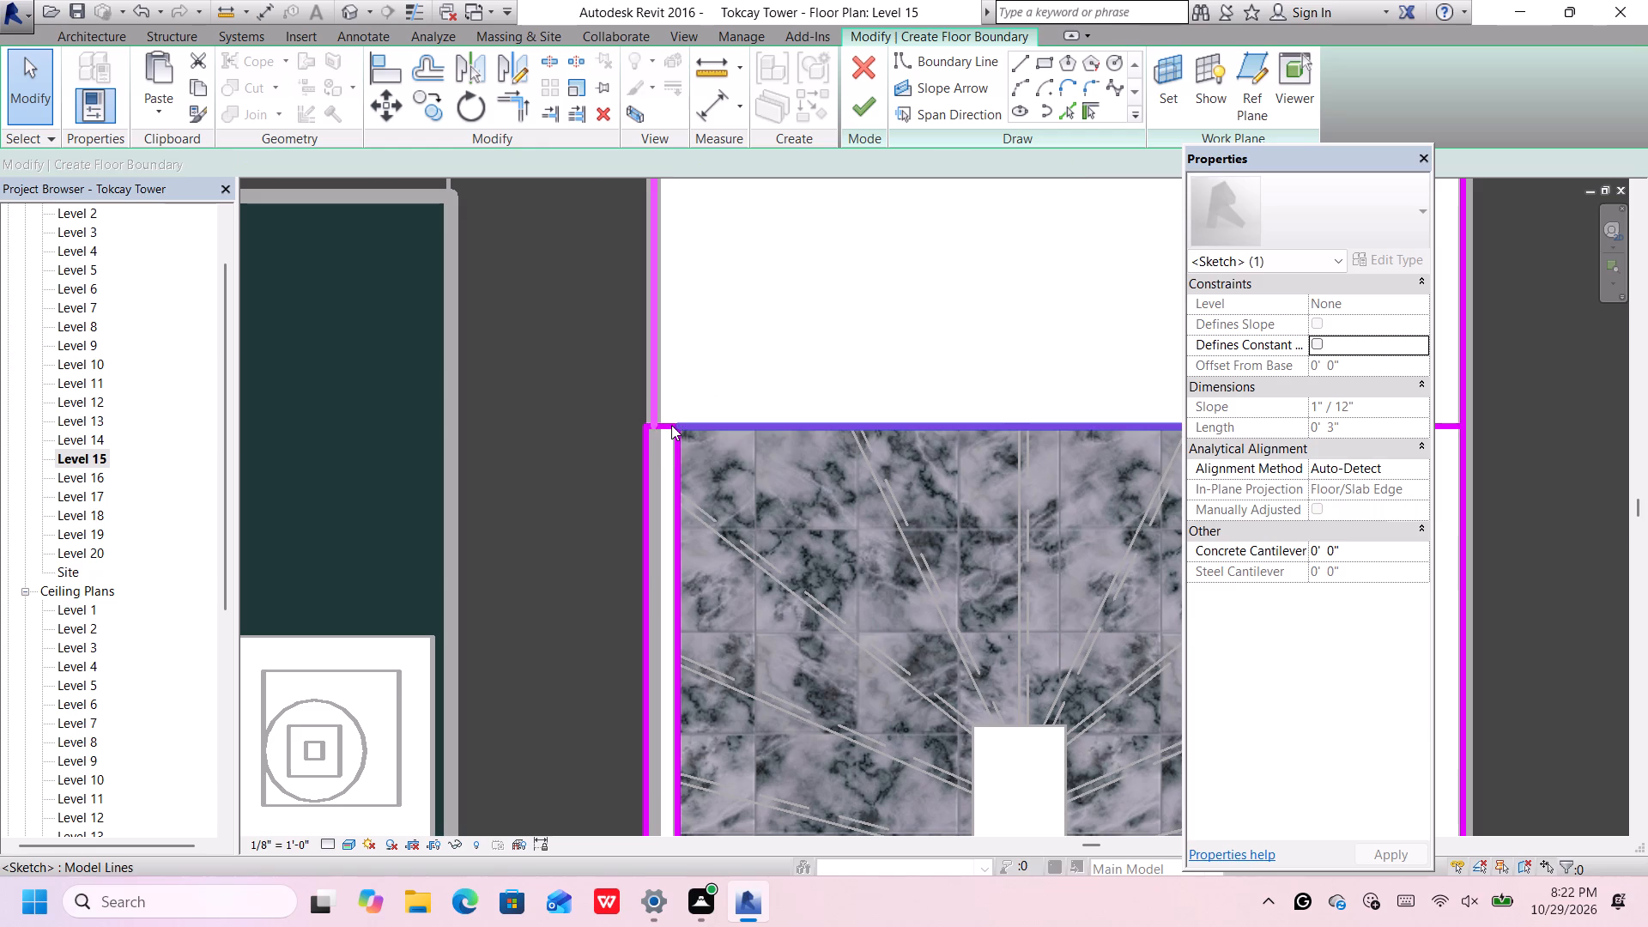
pyautogui.scroll(1, 671, 425)
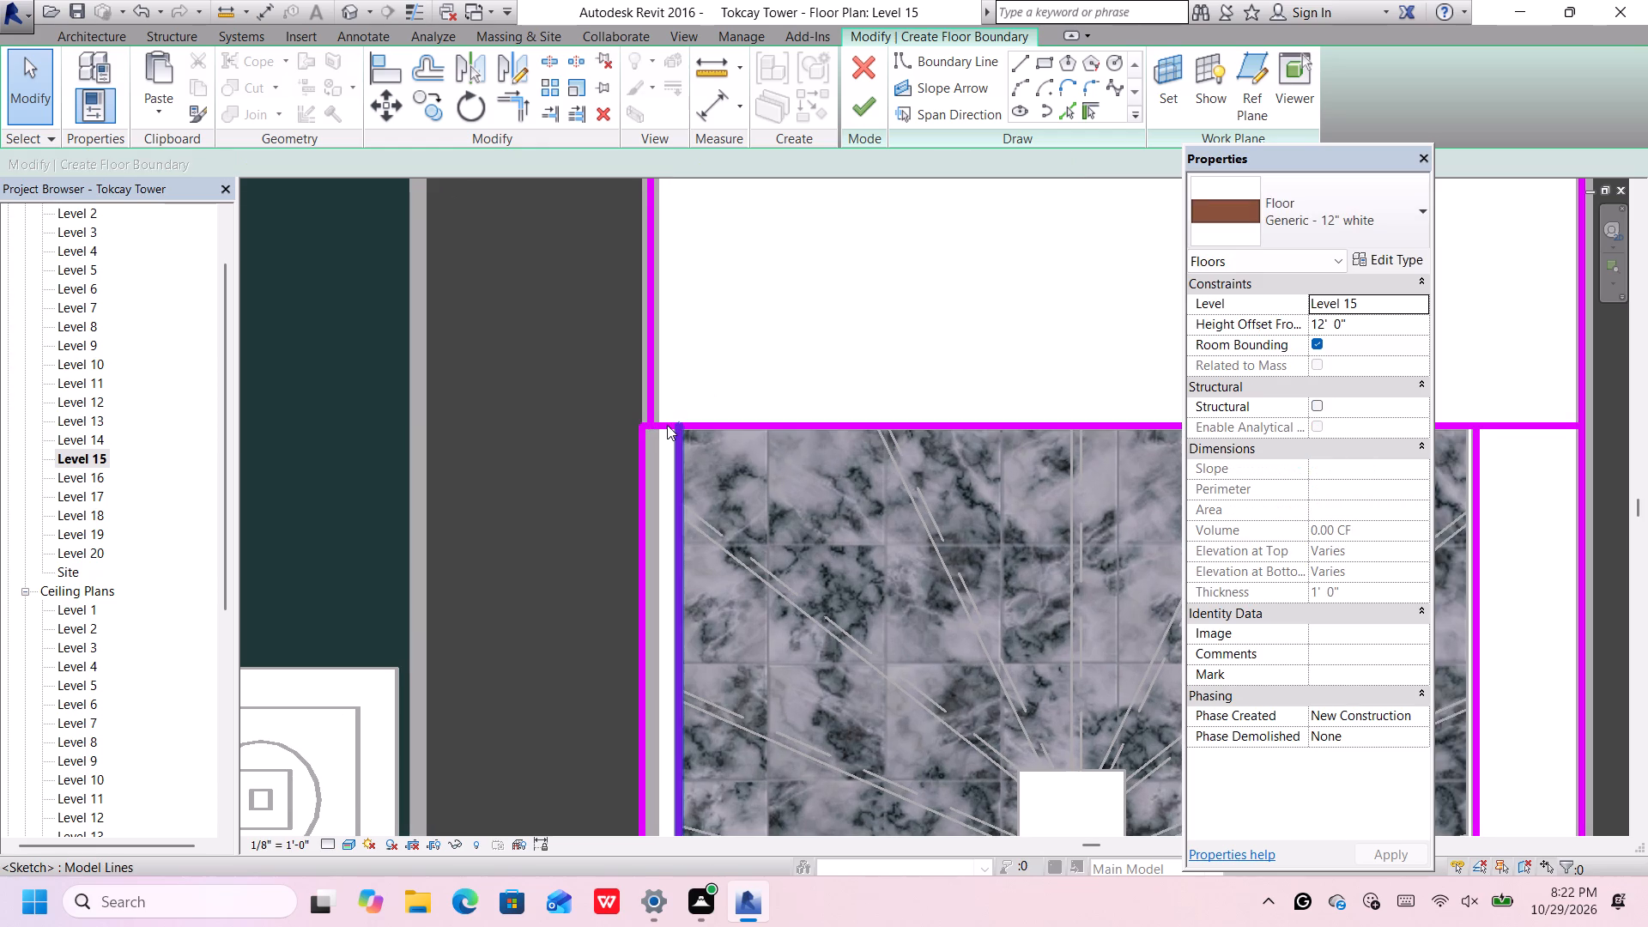
pyautogui.click(665, 425)
pyautogui.press('Delete')
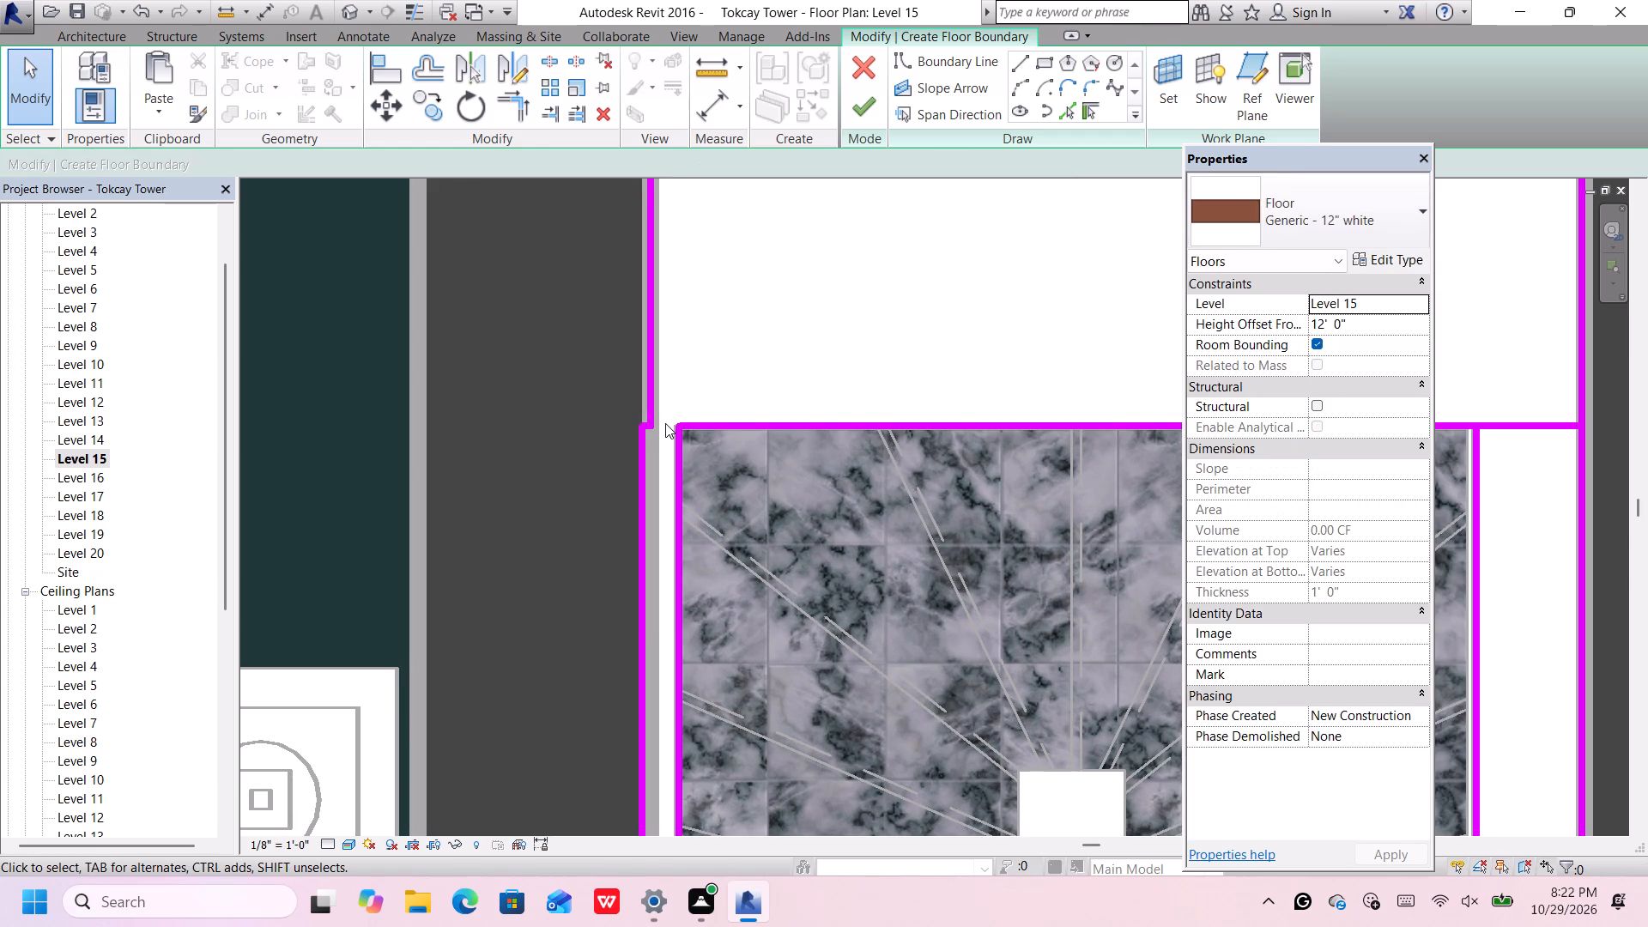
pyautogui.scroll(-4, 665, 423)
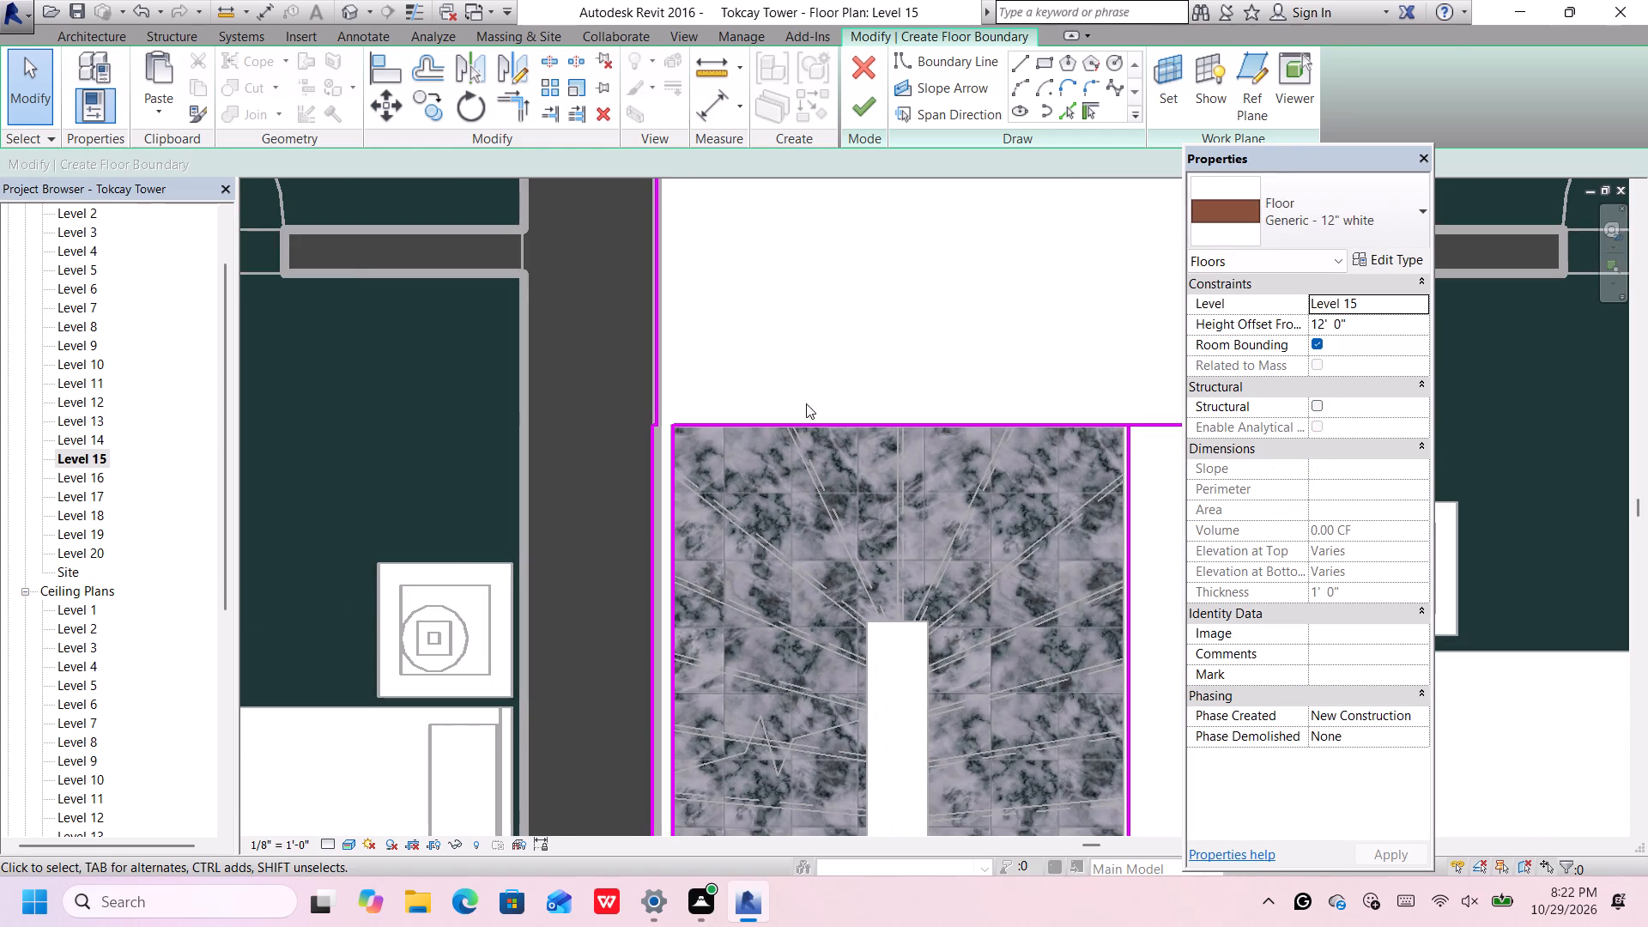
pyautogui.scroll(-3, 808, 403)
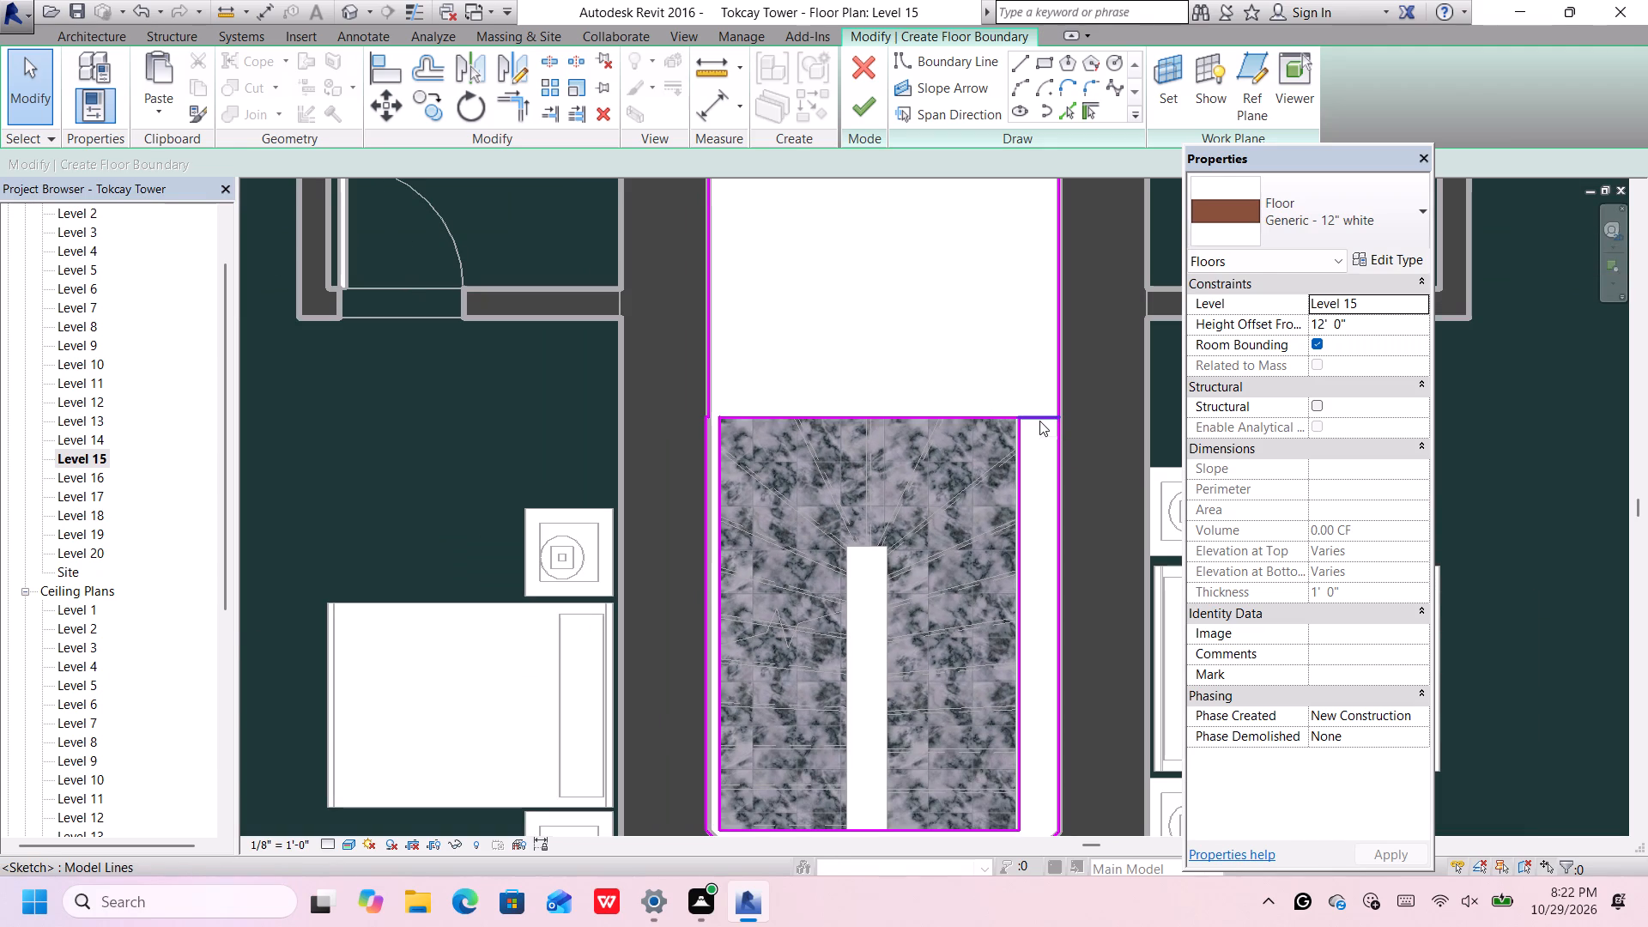
pyautogui.click(1039, 421)
pyautogui.press('Delete')
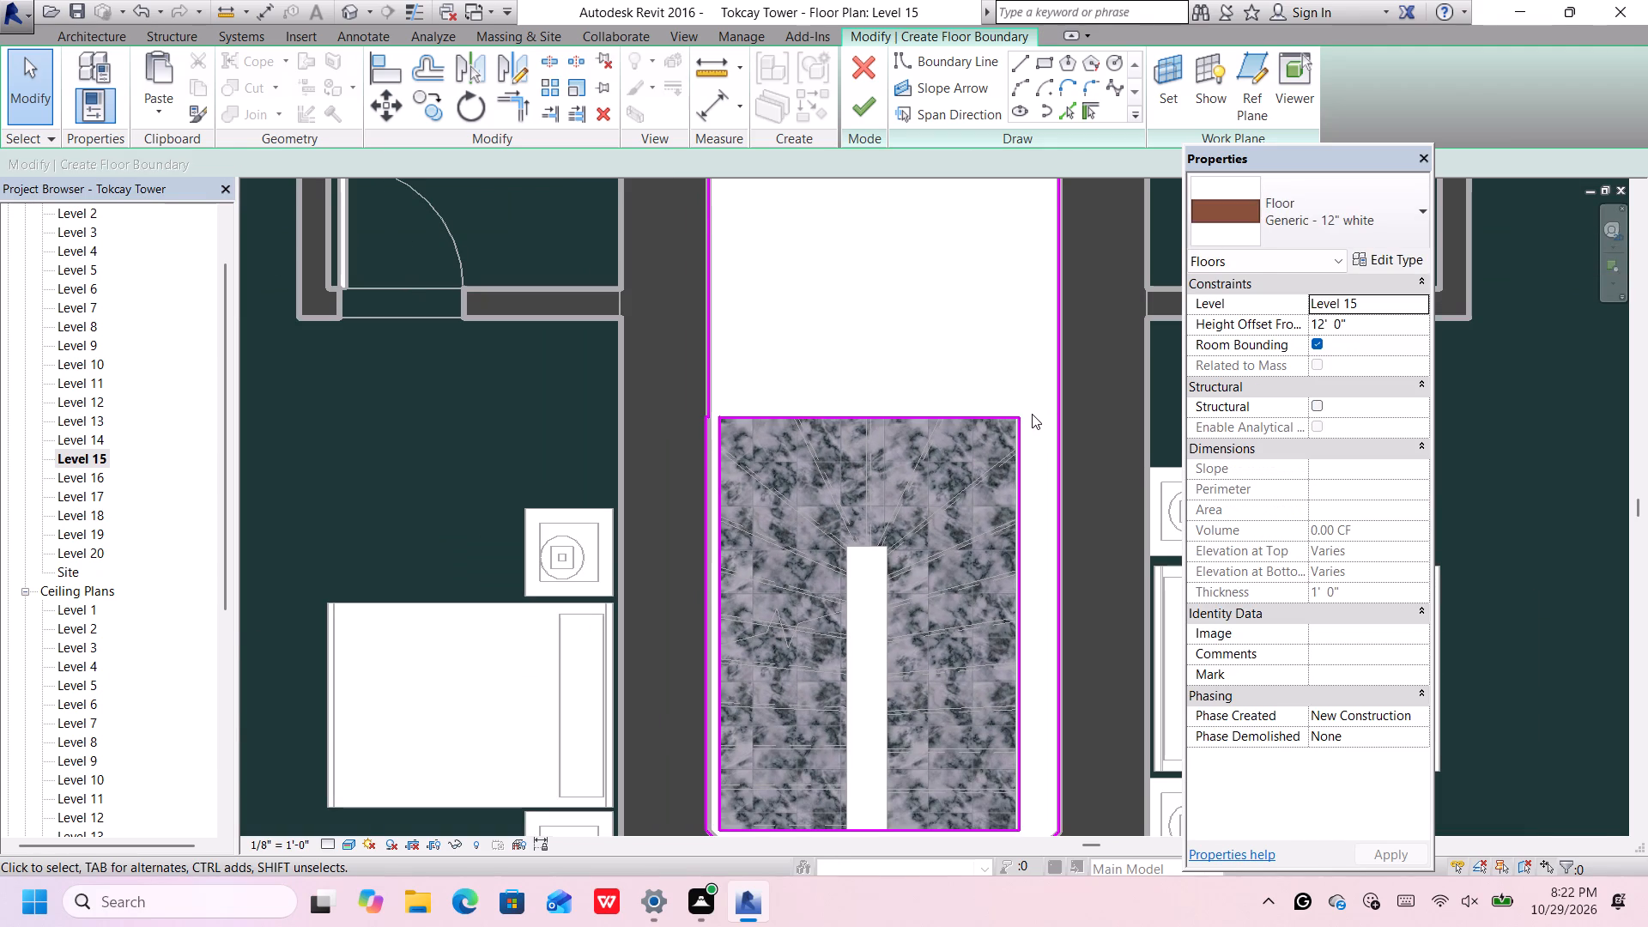
pyautogui.scroll(-5, 1031, 410)
pyautogui.moveTo(1031, 409); pyautogui.dragTo(931, 539, button='middle')
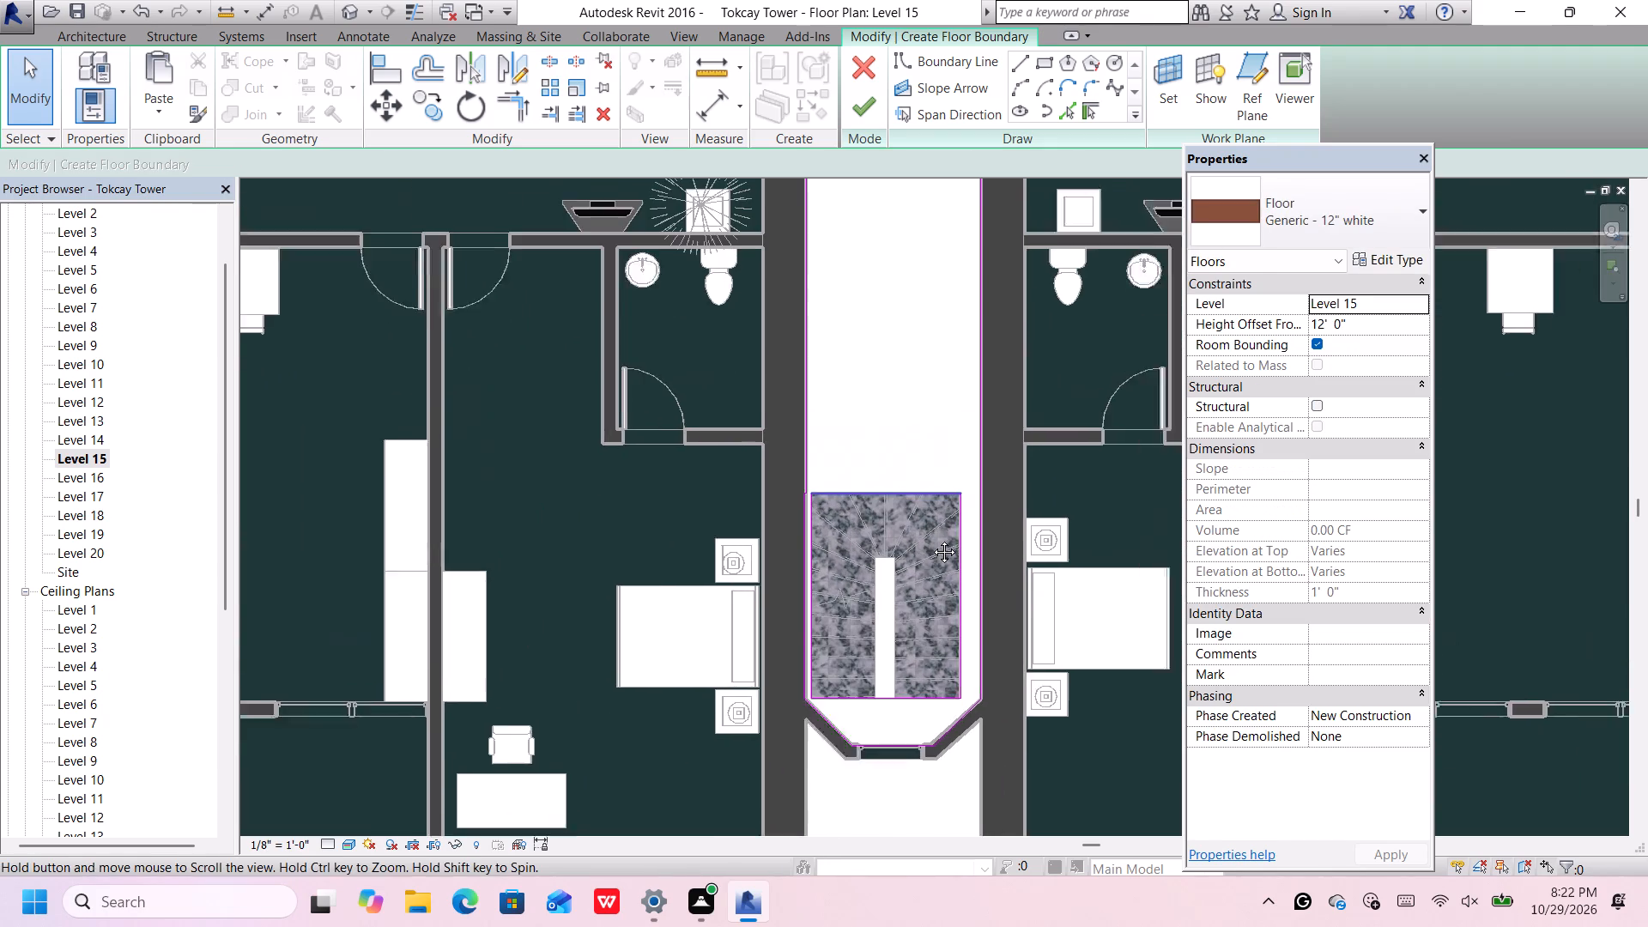
# Set the floor's level constraint to Level 14 and try to finish the boundary sketch.
pyautogui.moveTo(931, 539); pyautogui.dragTo(914, 566, button='middle')
pyautogui.scroll(-6, 916, 566)
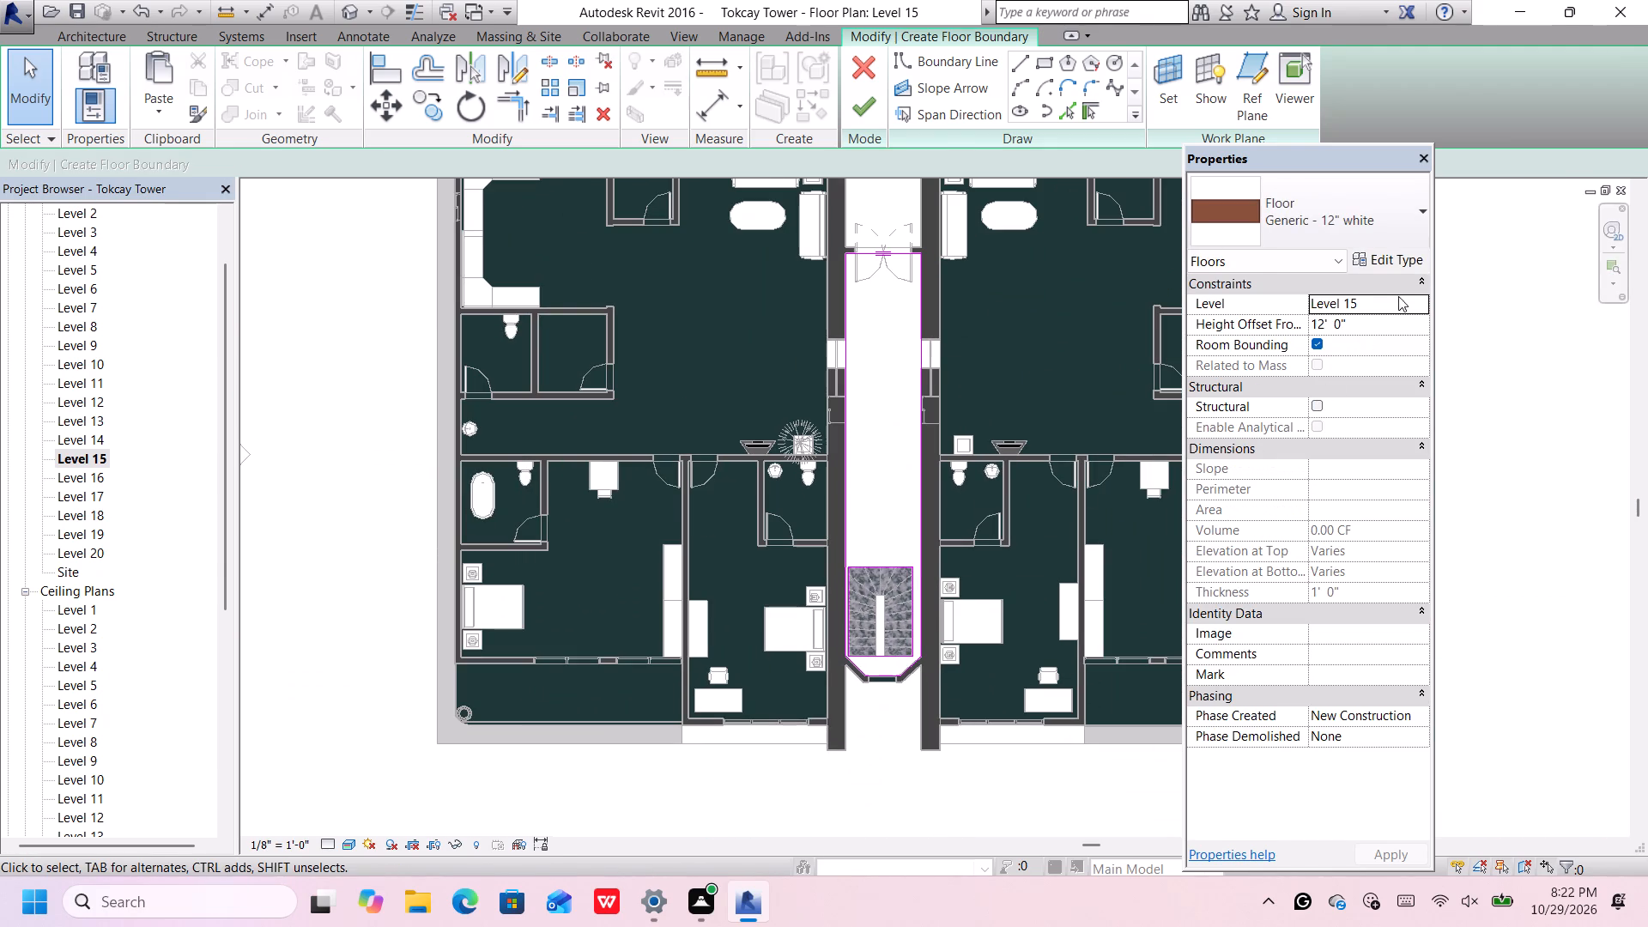
pyautogui.click(1422, 303)
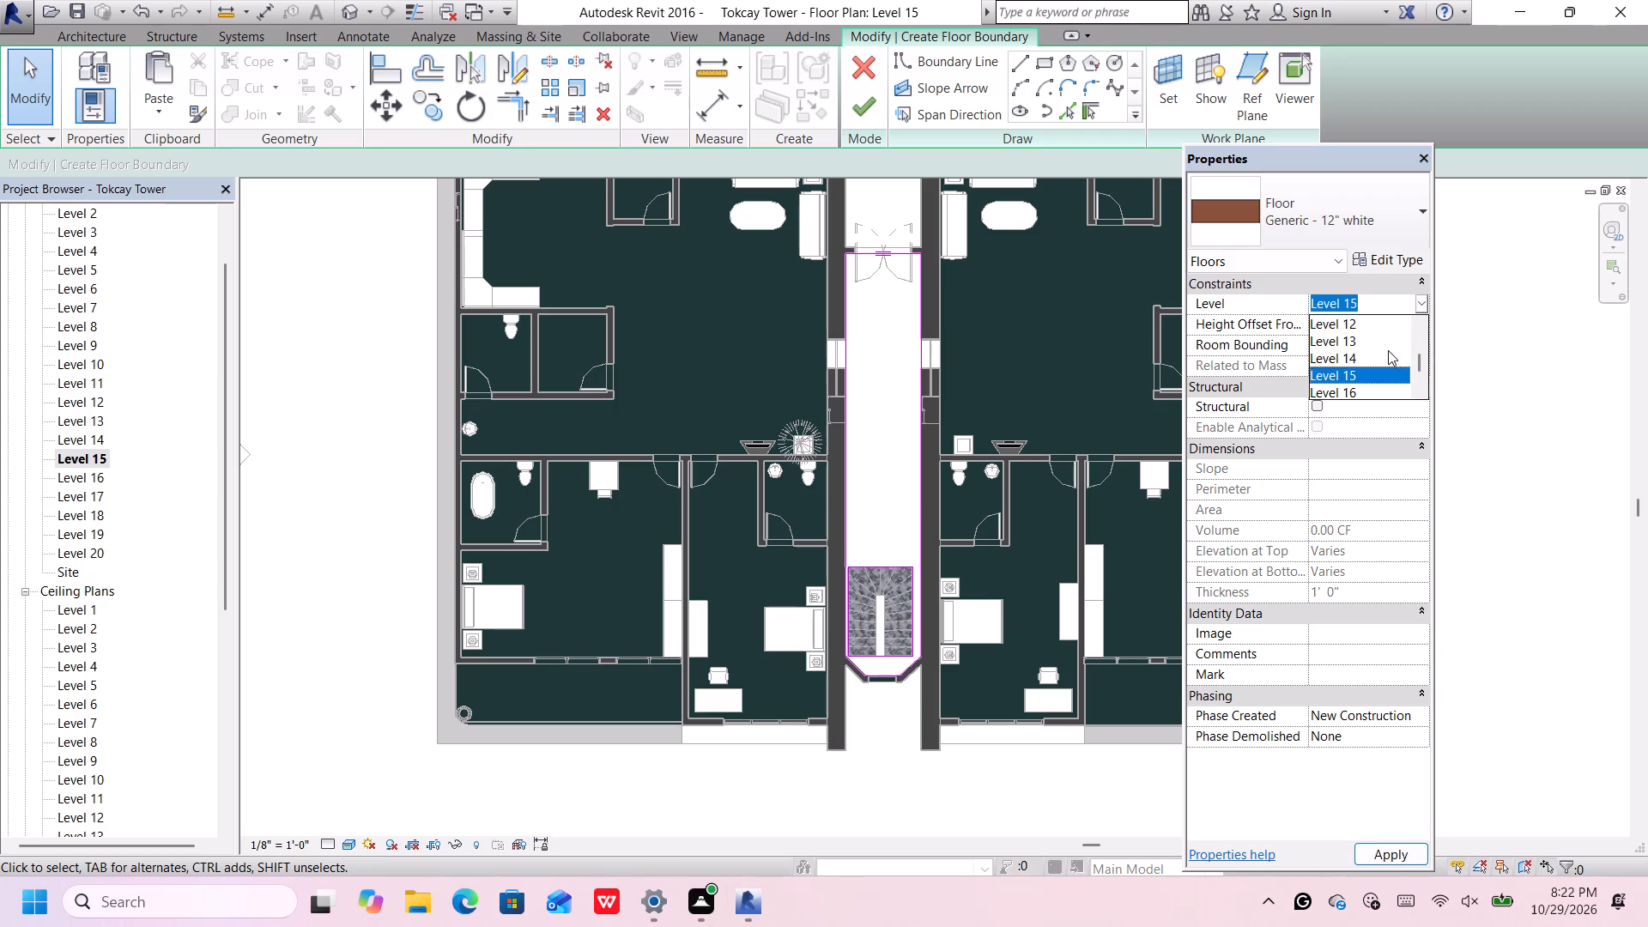
pyautogui.click(1390, 354)
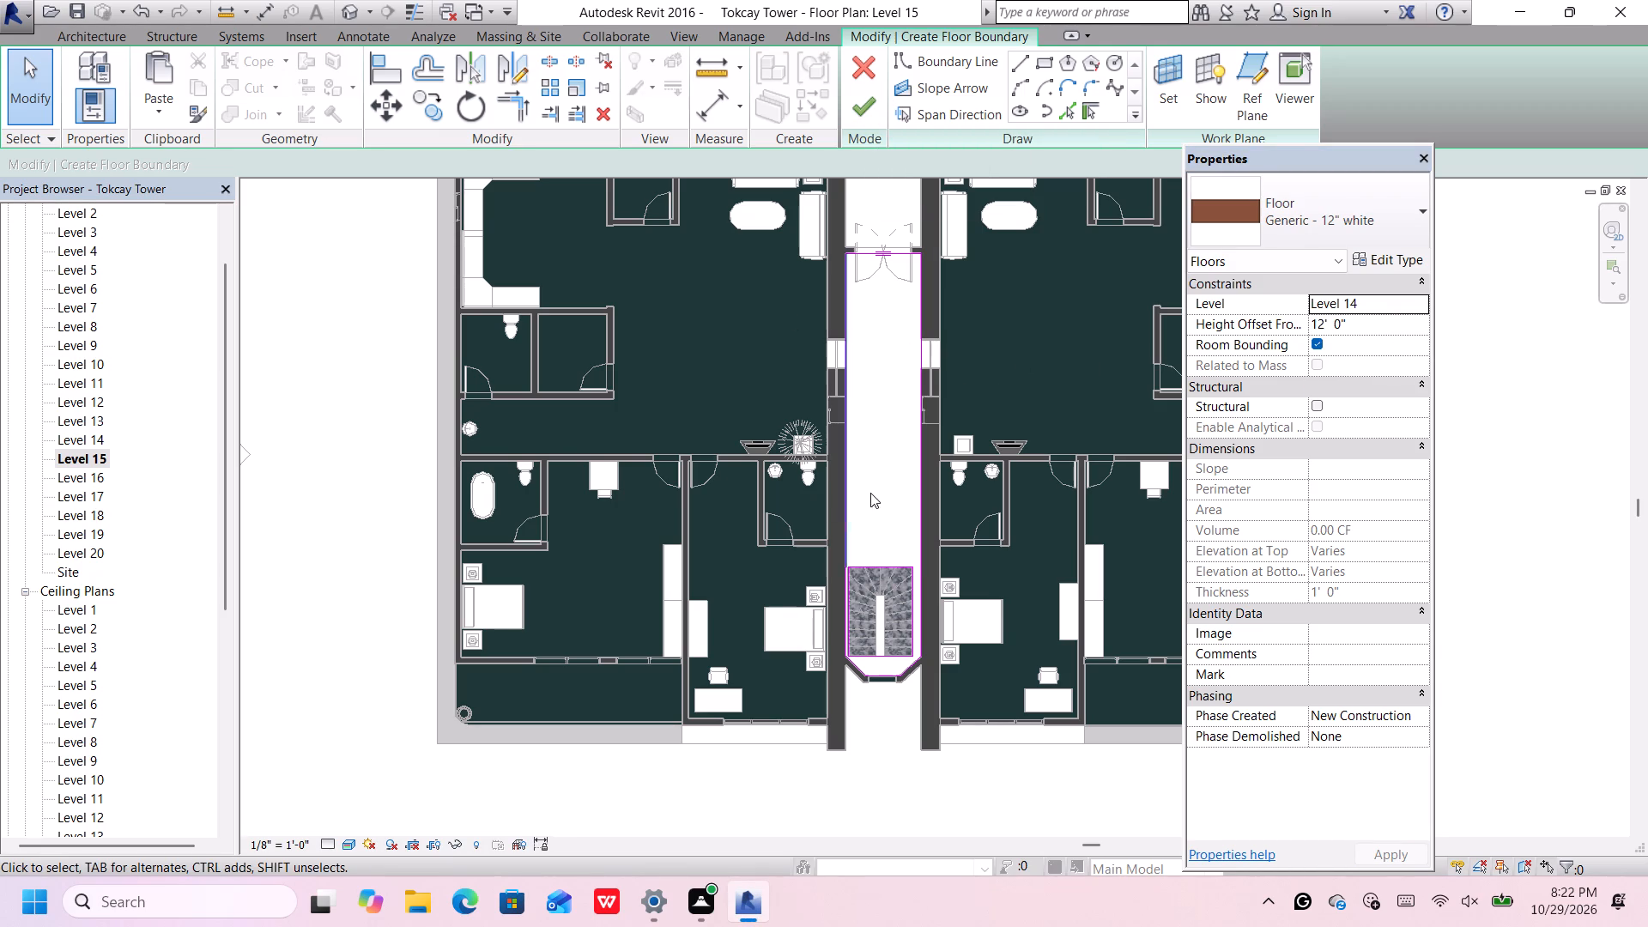
pyautogui.click(867, 115)
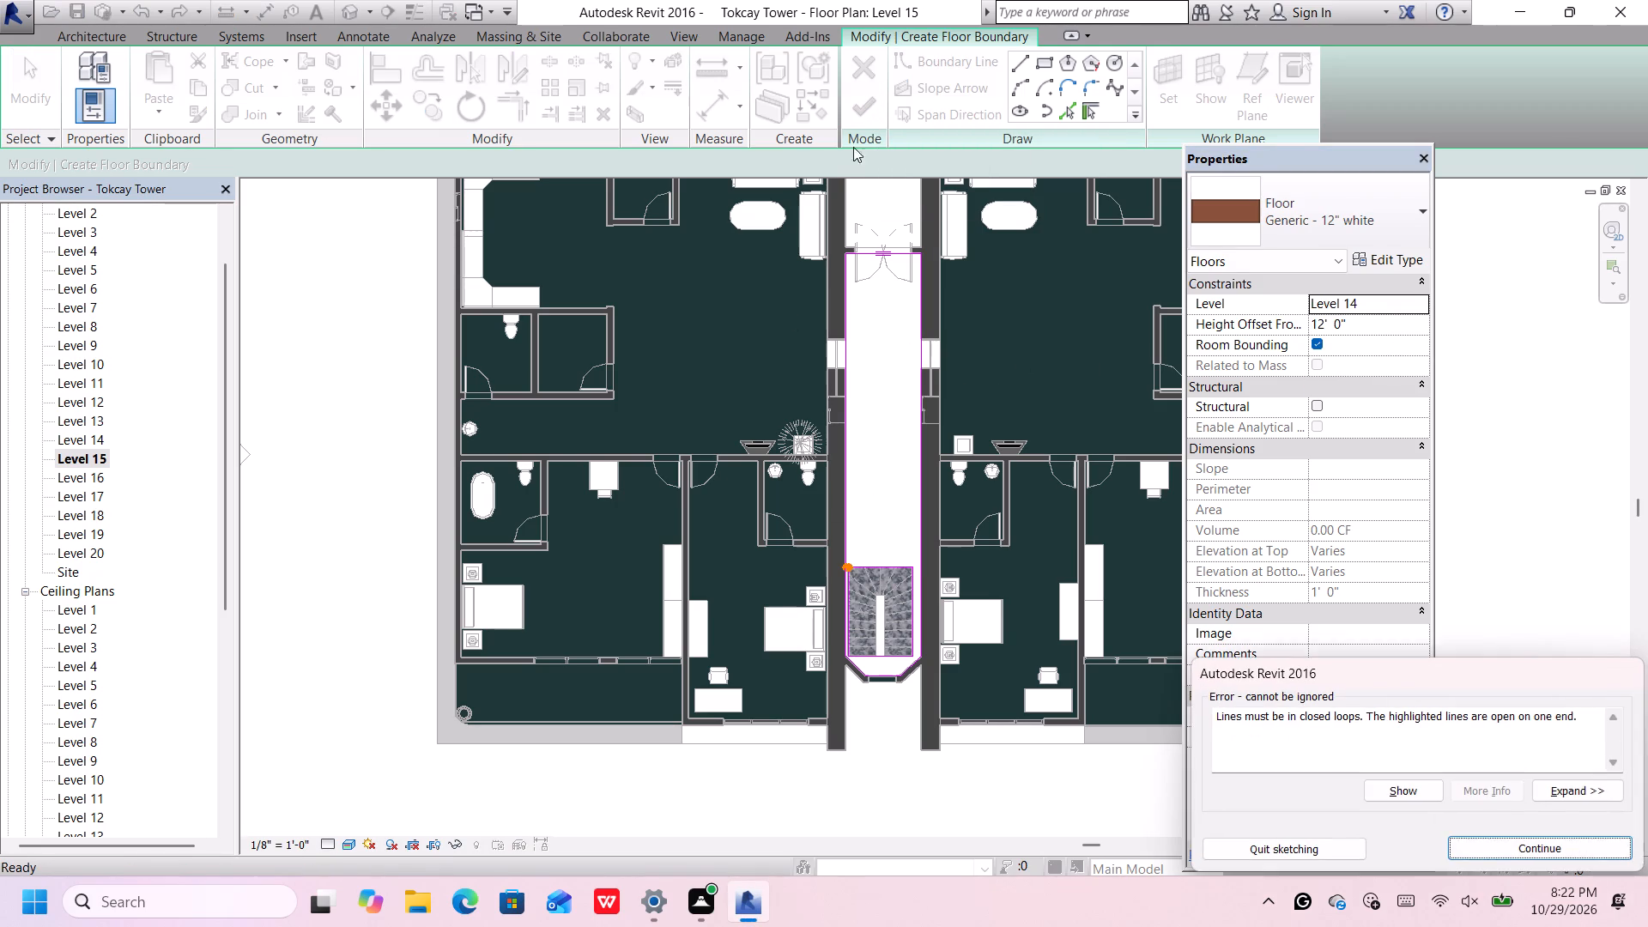
pyautogui.click(1527, 850)
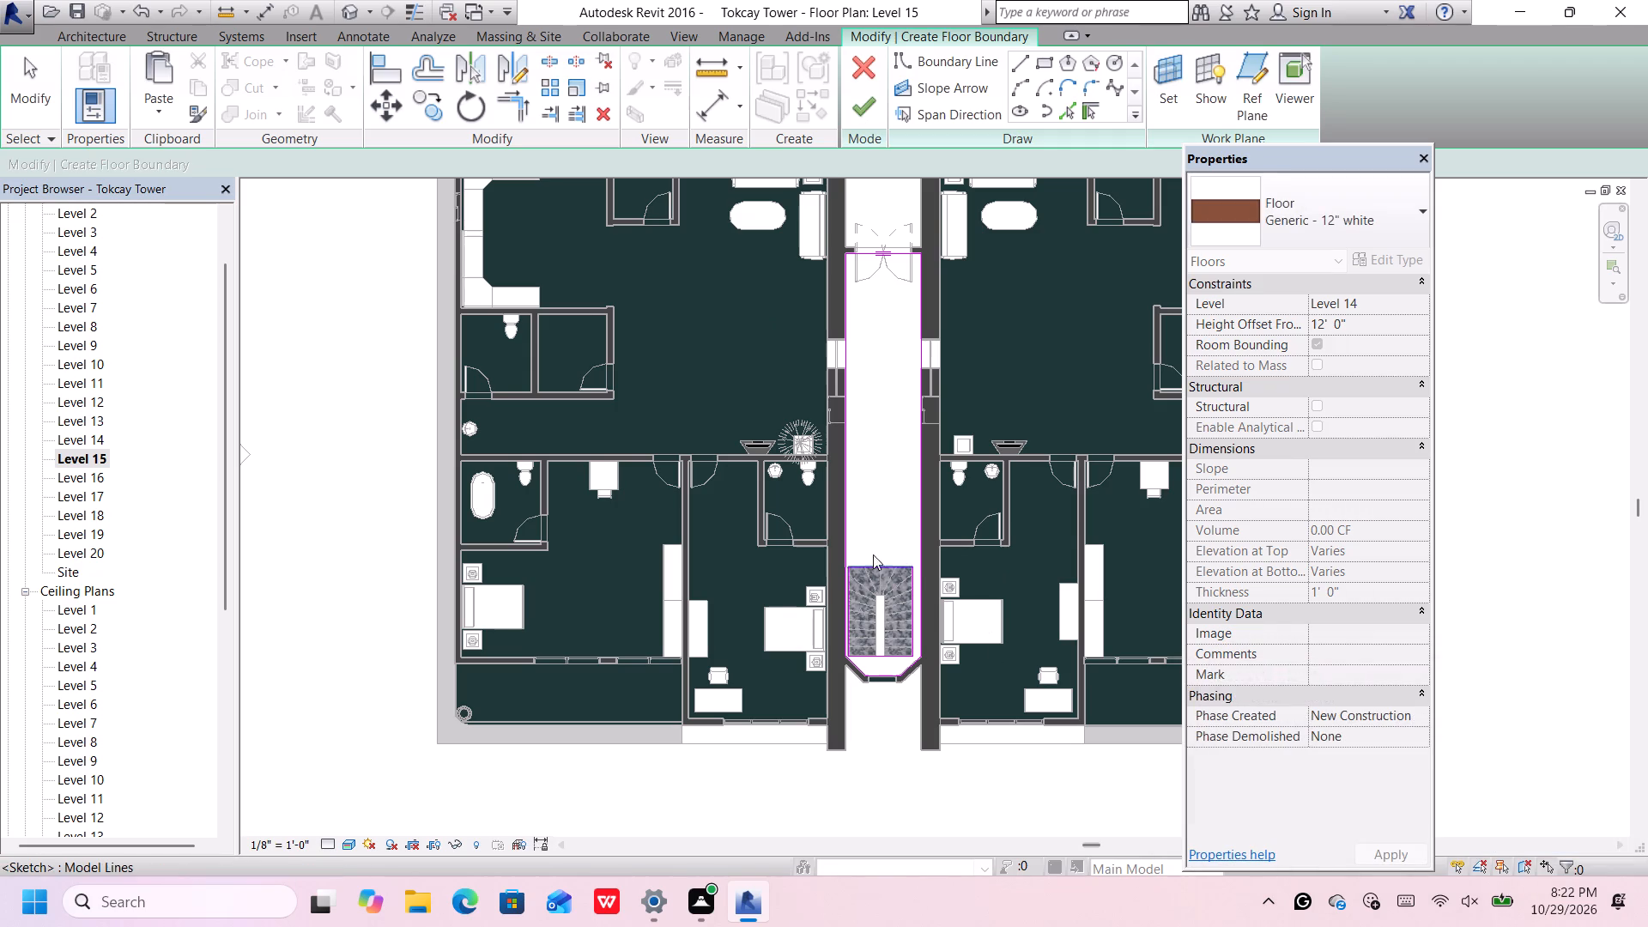
# Delete the short horizontal boundary segment joining the two offset west shaft wall lines beside the stair's top west corner.
pyautogui.scroll(16, 835, 548)
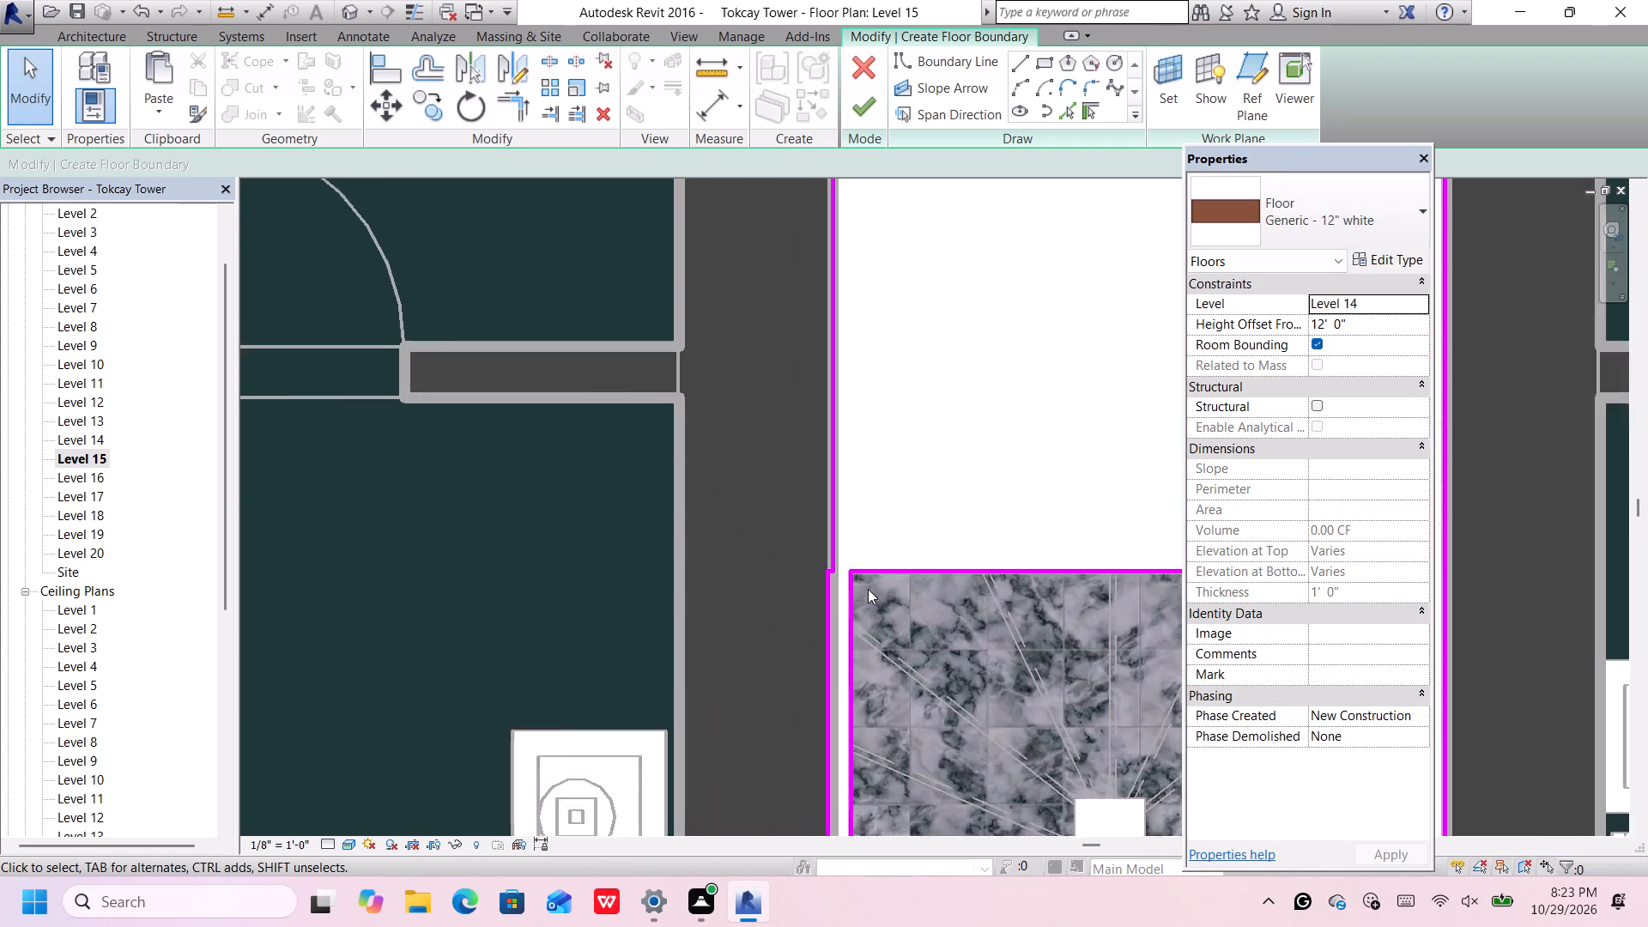
pyautogui.scroll(14, 868, 589)
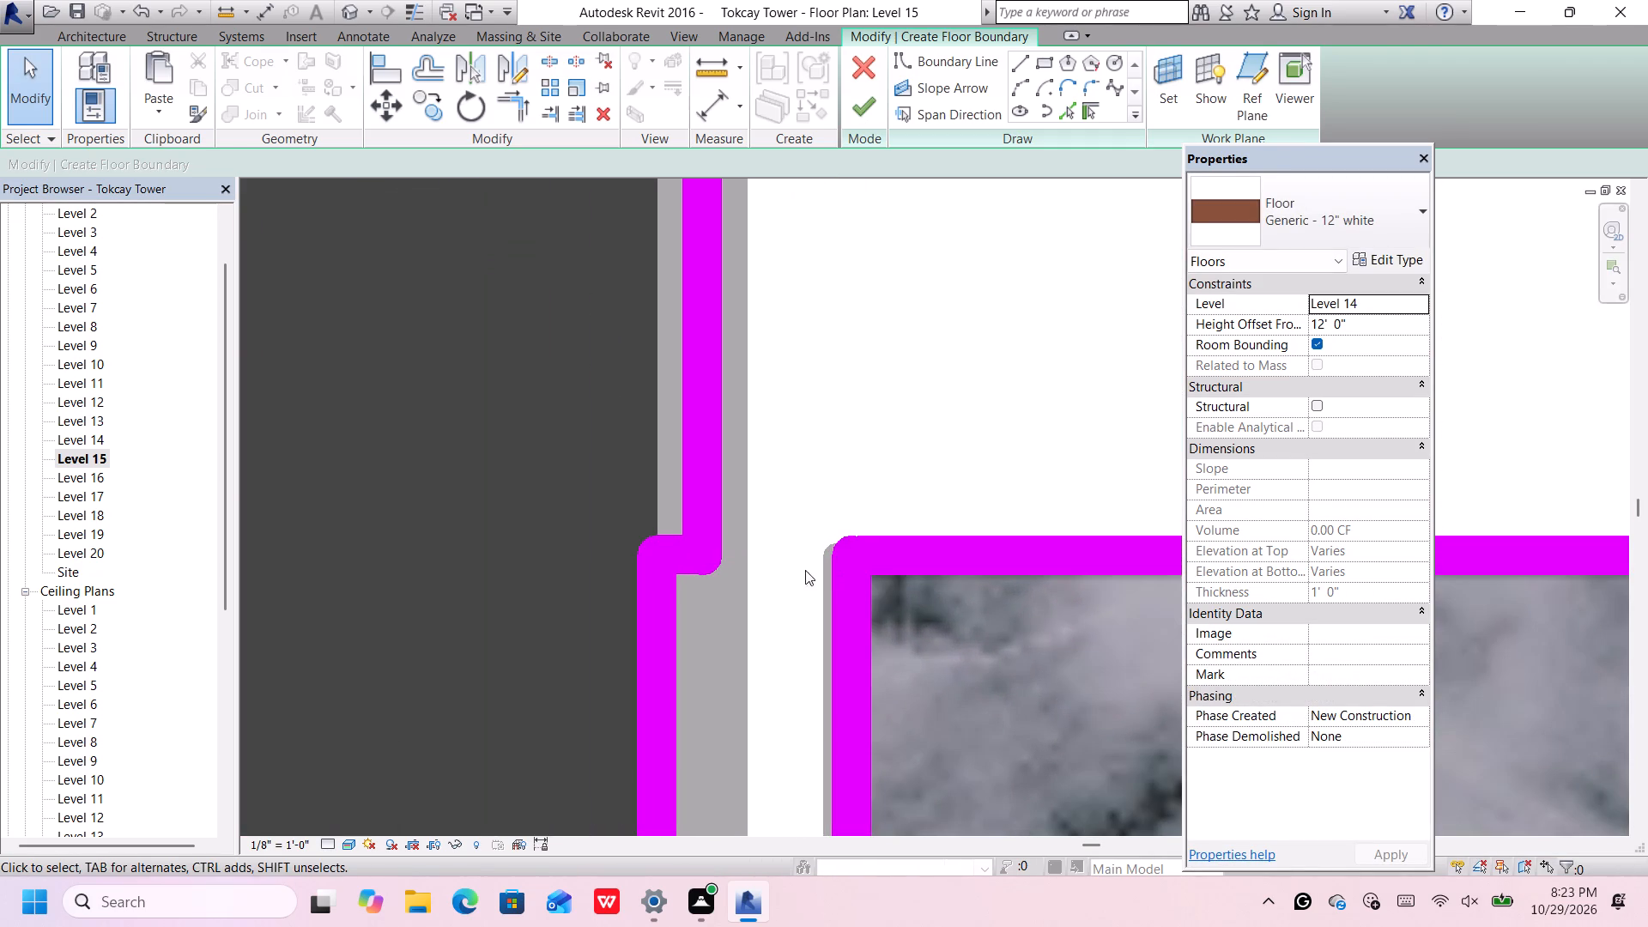
pyautogui.click(670, 557)
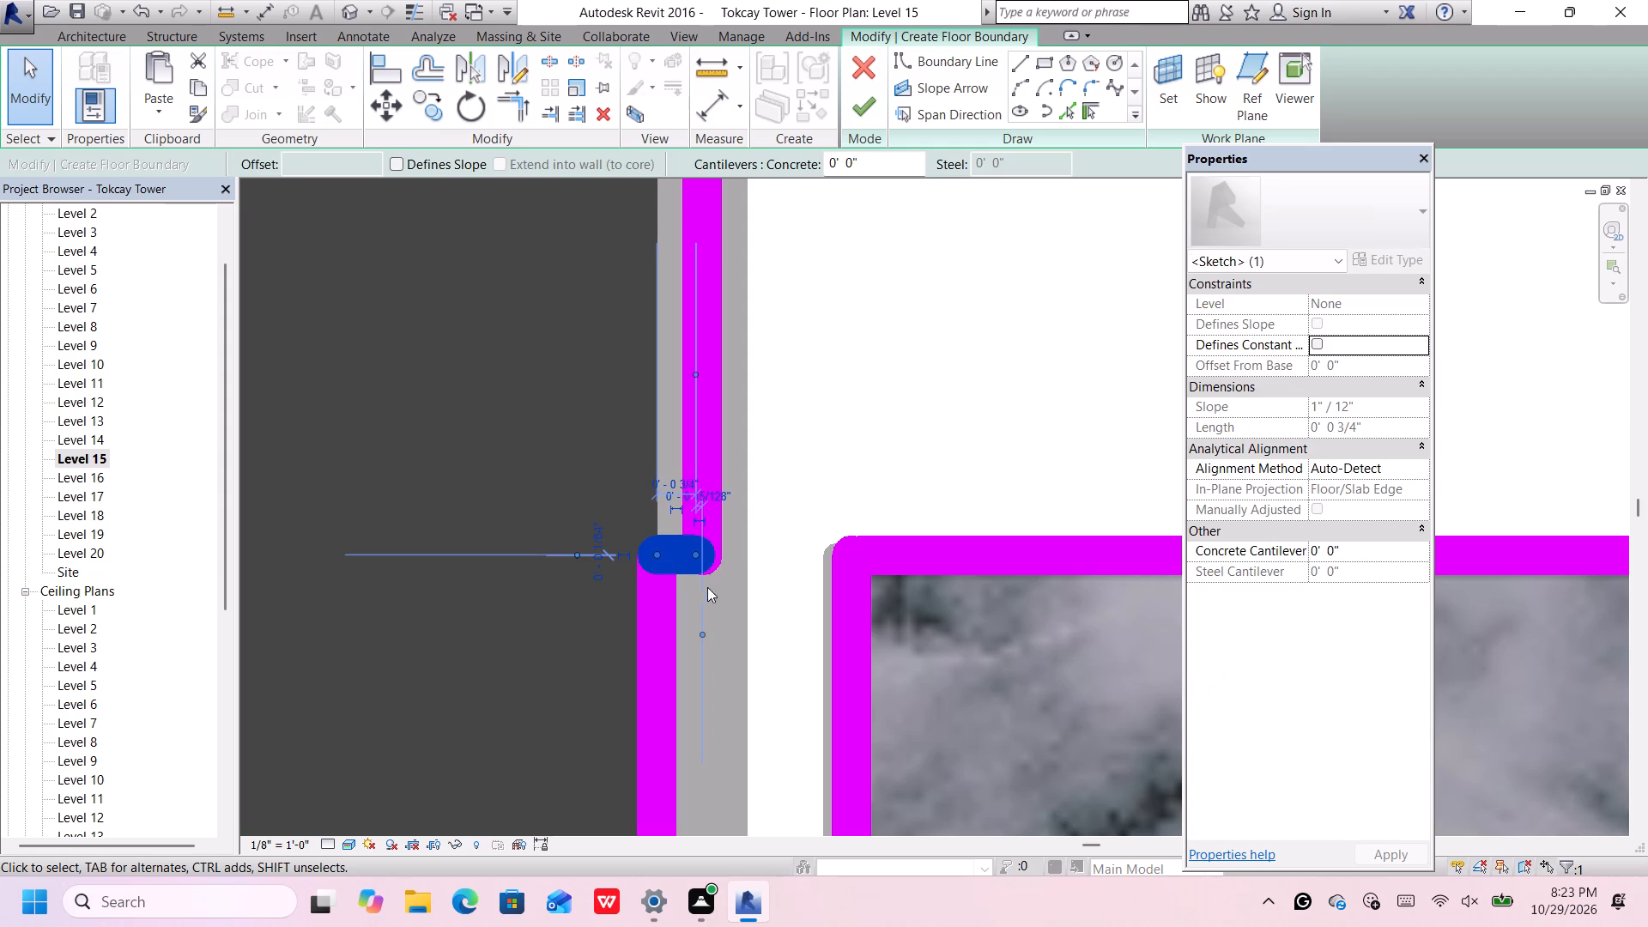
pyautogui.scroll(1, 701, 611)
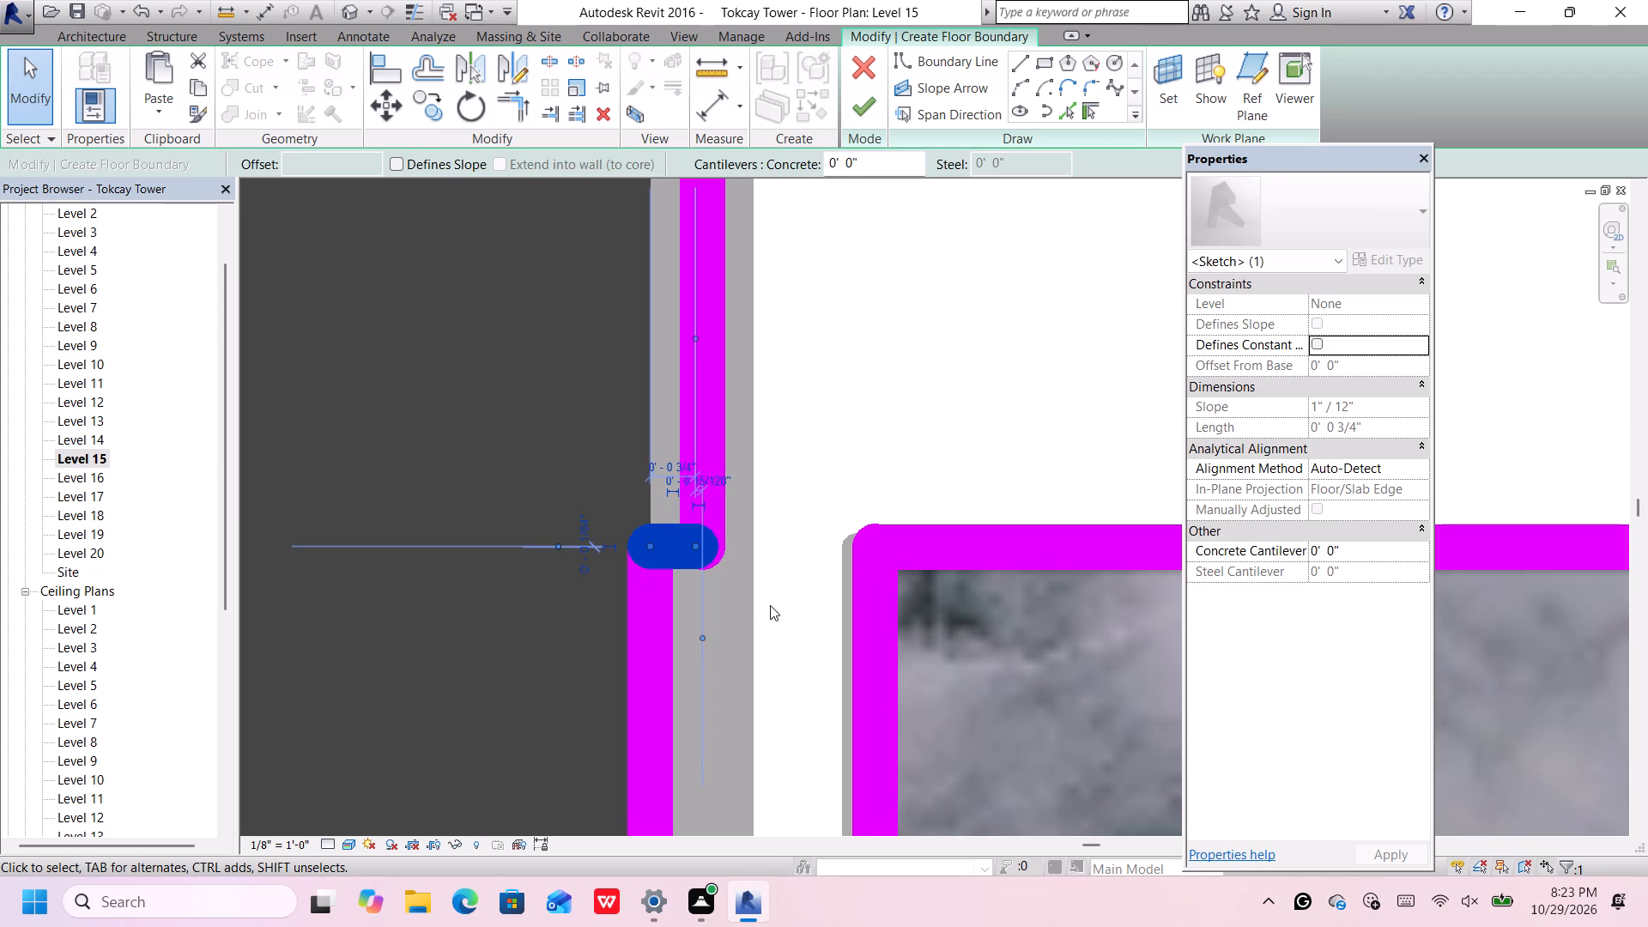
pyautogui.press('Delete')
# Nudge the lower west shaft wall boundary line east into line with the upper one and try finishing the sketch.
pyautogui.click(664, 579)
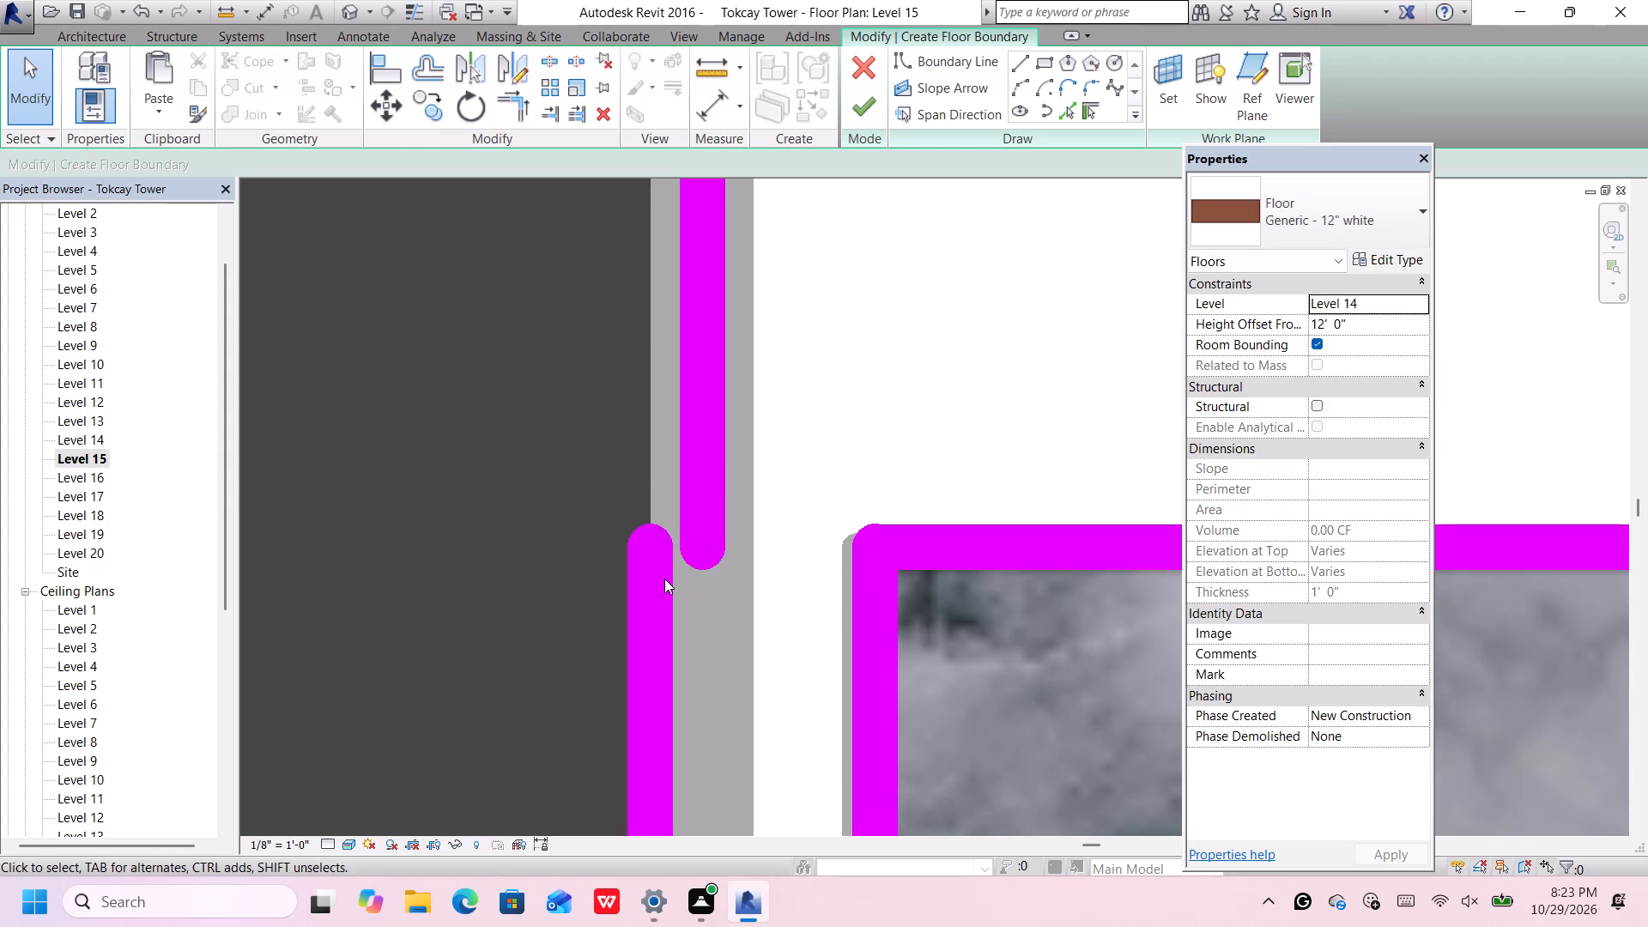
pyautogui.click(646, 613)
pyautogui.press('Right')
pyautogui.press('Right')
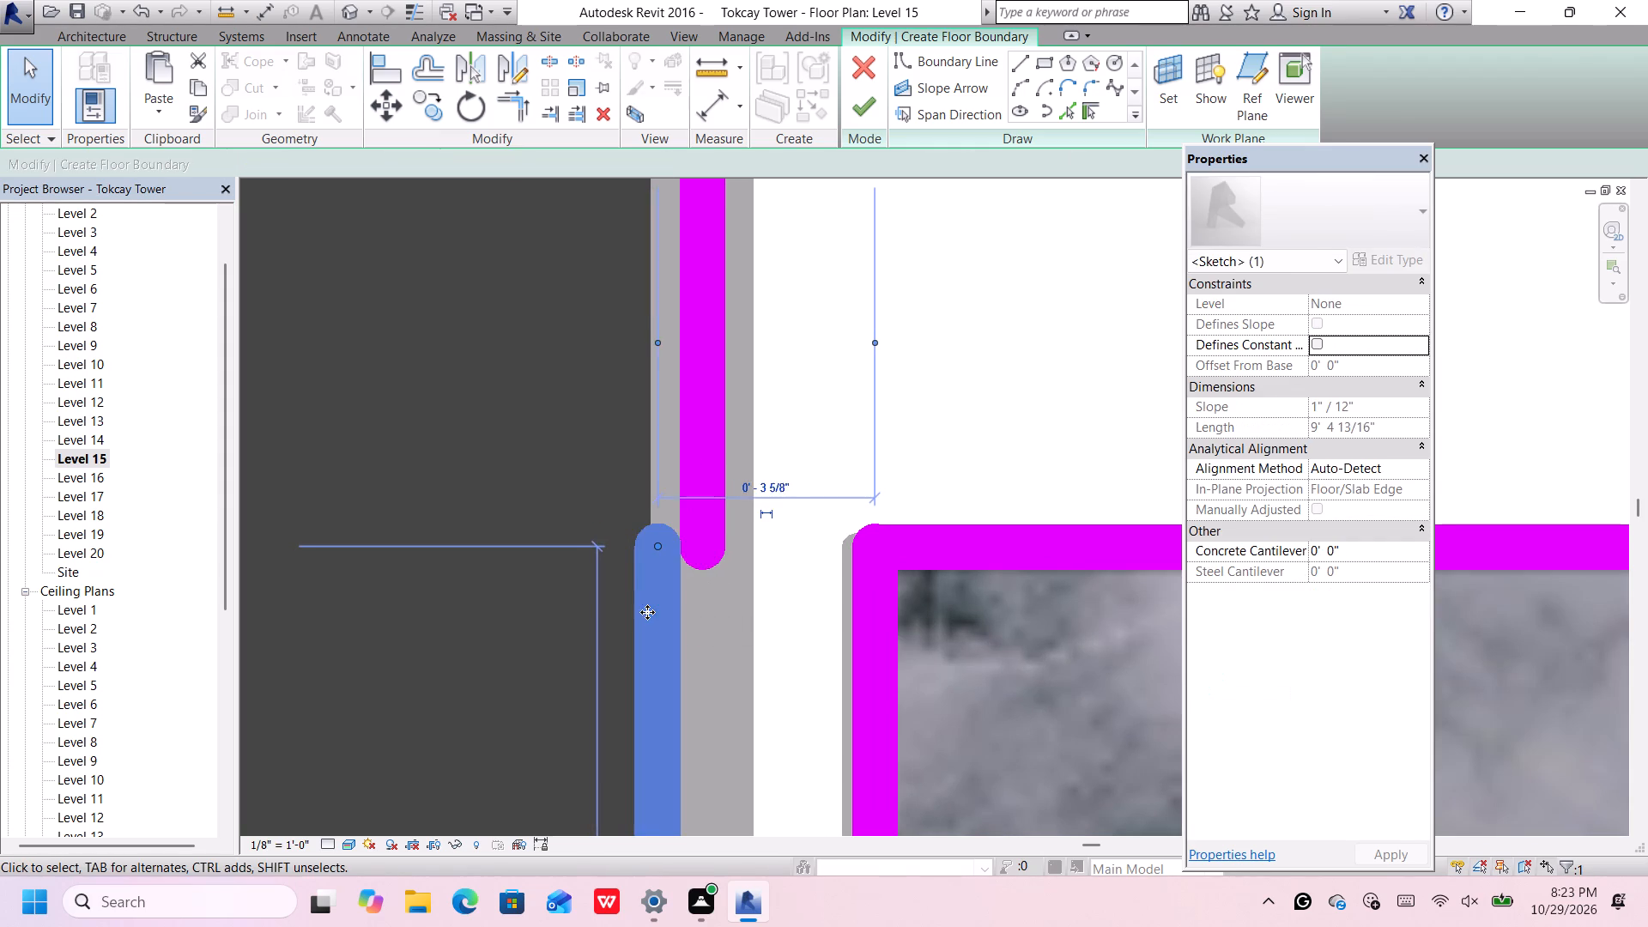
pyautogui.press('Right')
pyautogui.press('Right')
pyautogui.press('Right')
pyautogui.press('Right')
pyautogui.press('Right')
pyautogui.press('Right')
pyautogui.press('Right')
pyautogui.press('Right')
pyautogui.press('Right')
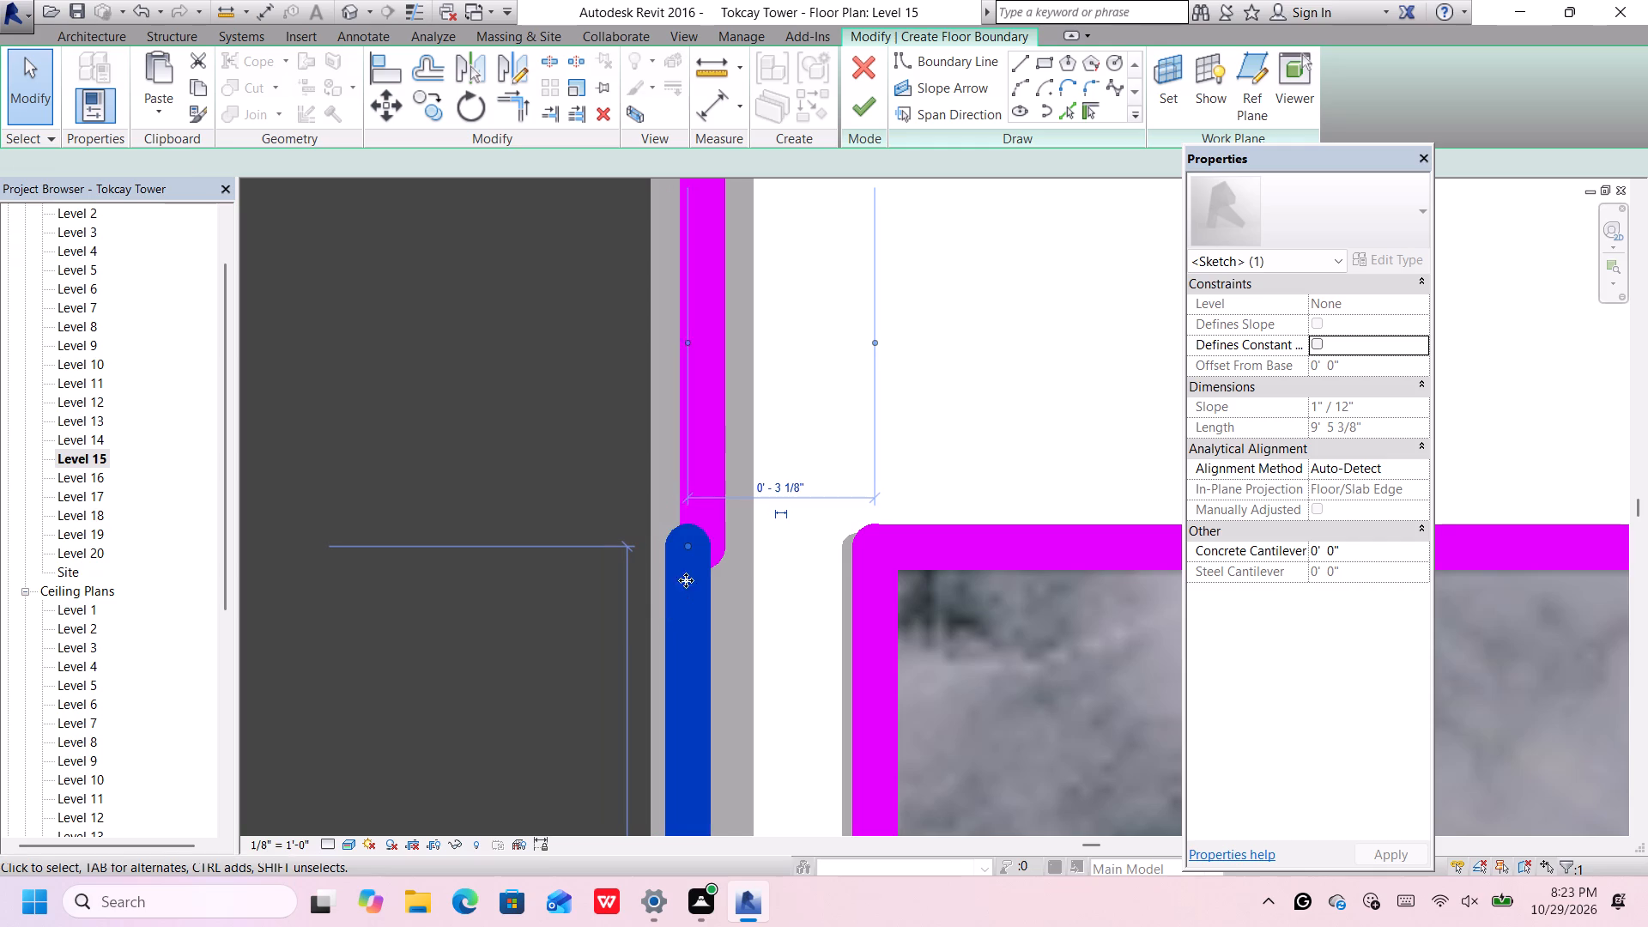
pyautogui.press('Right')
pyautogui.press('Right')
pyautogui.press('Right')
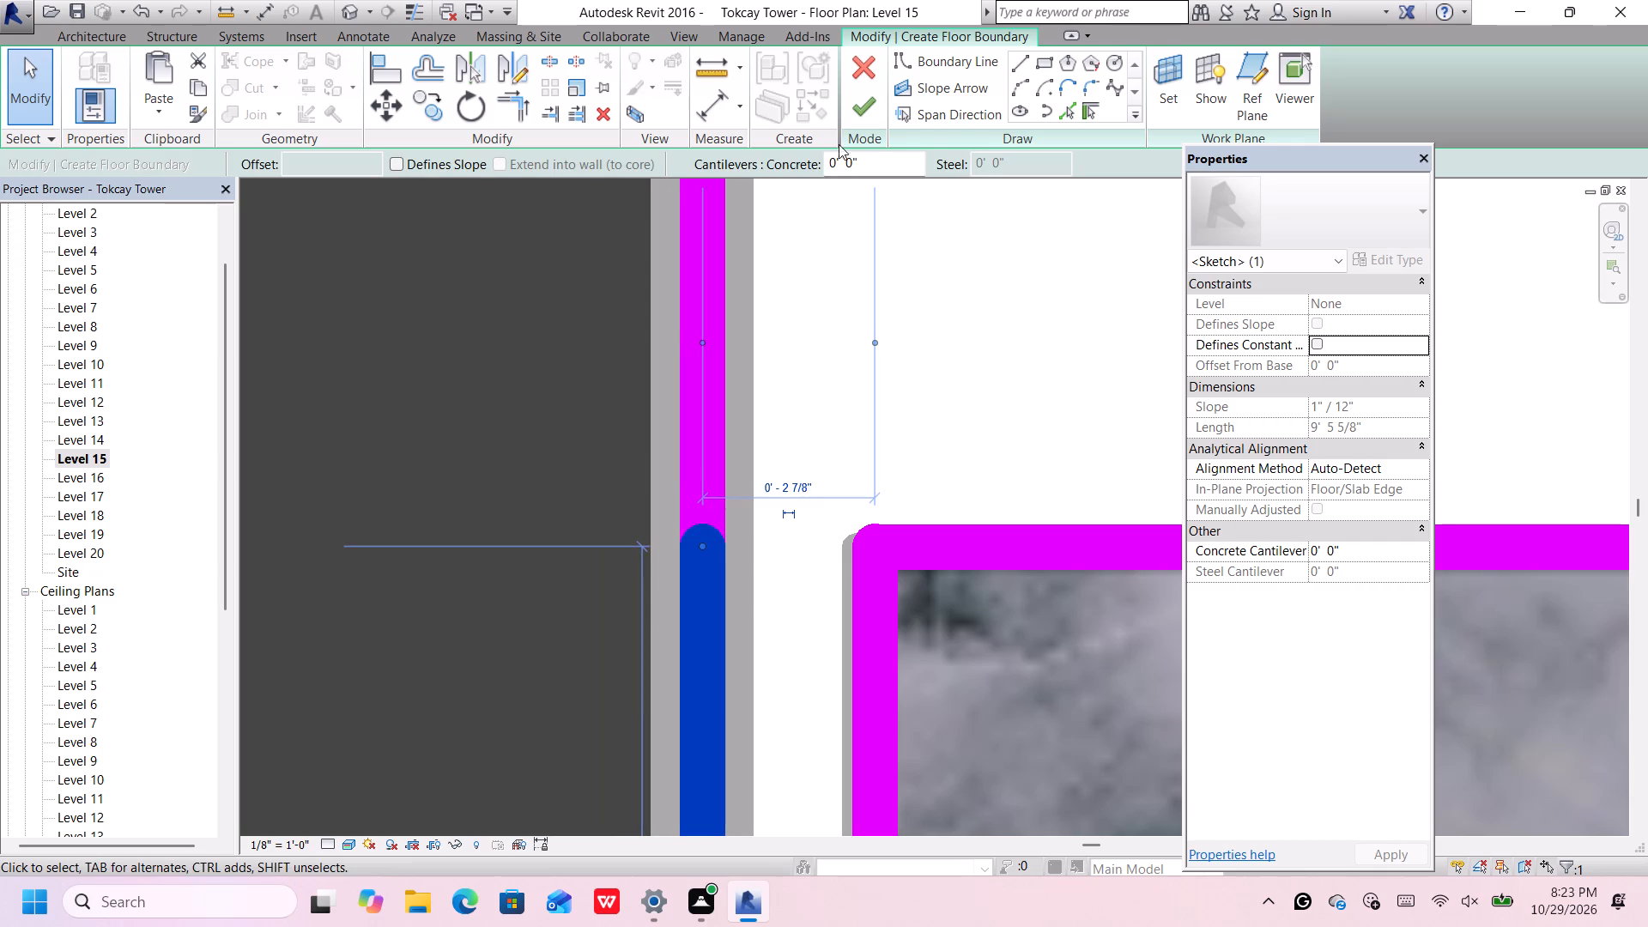
pyautogui.click(852, 112)
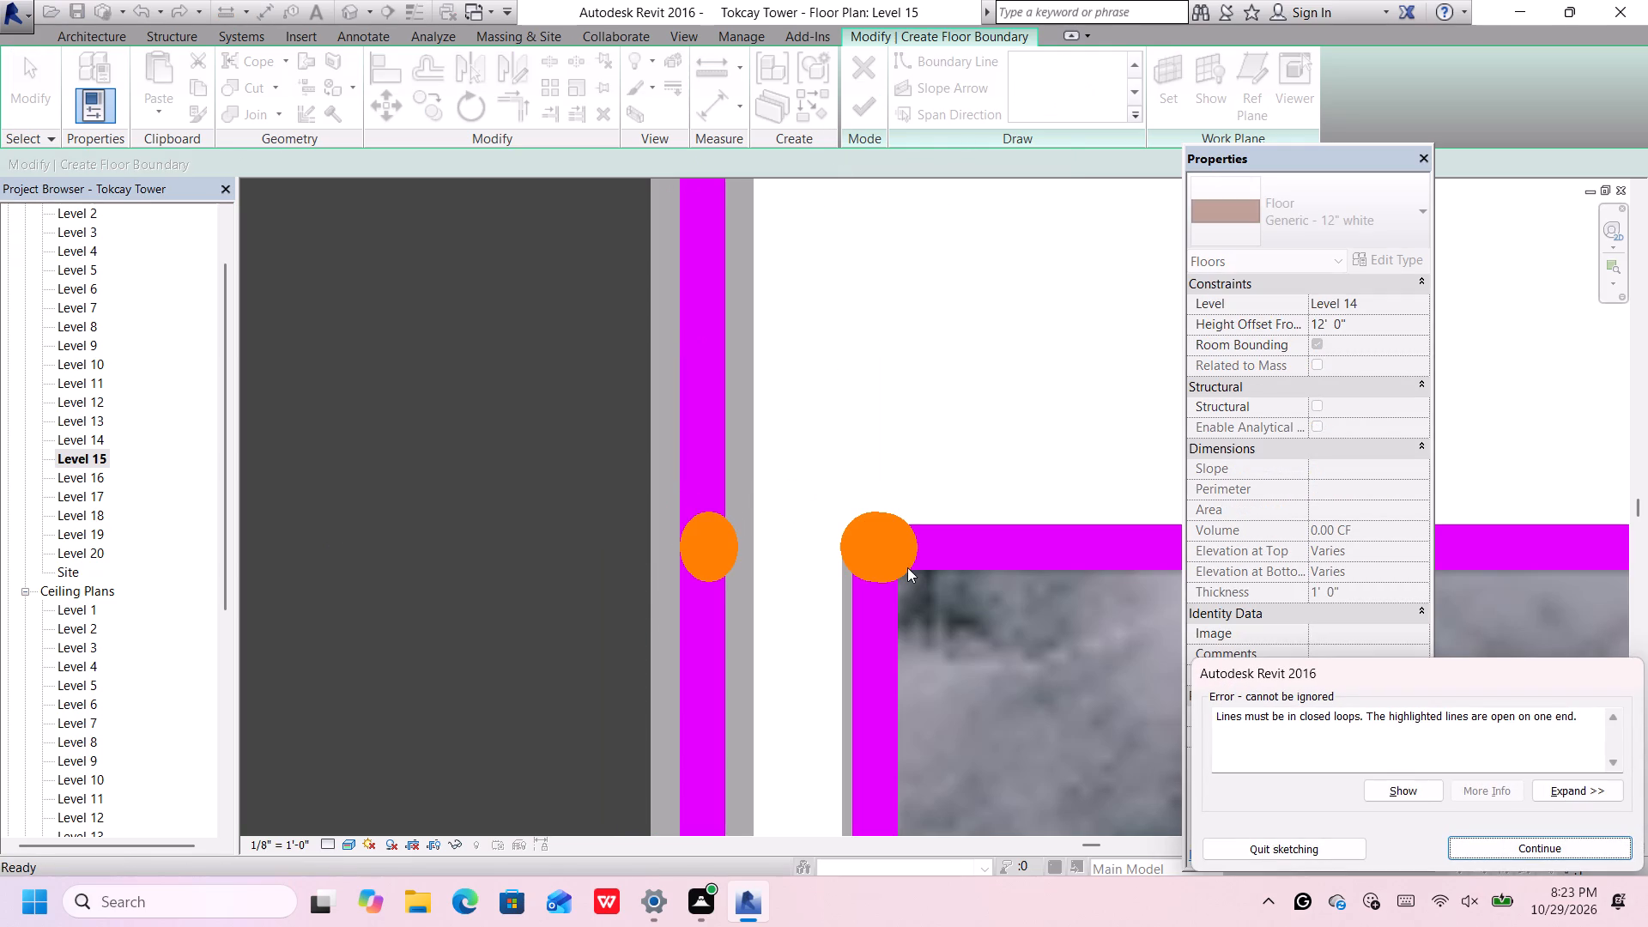
pyautogui.click(1539, 849)
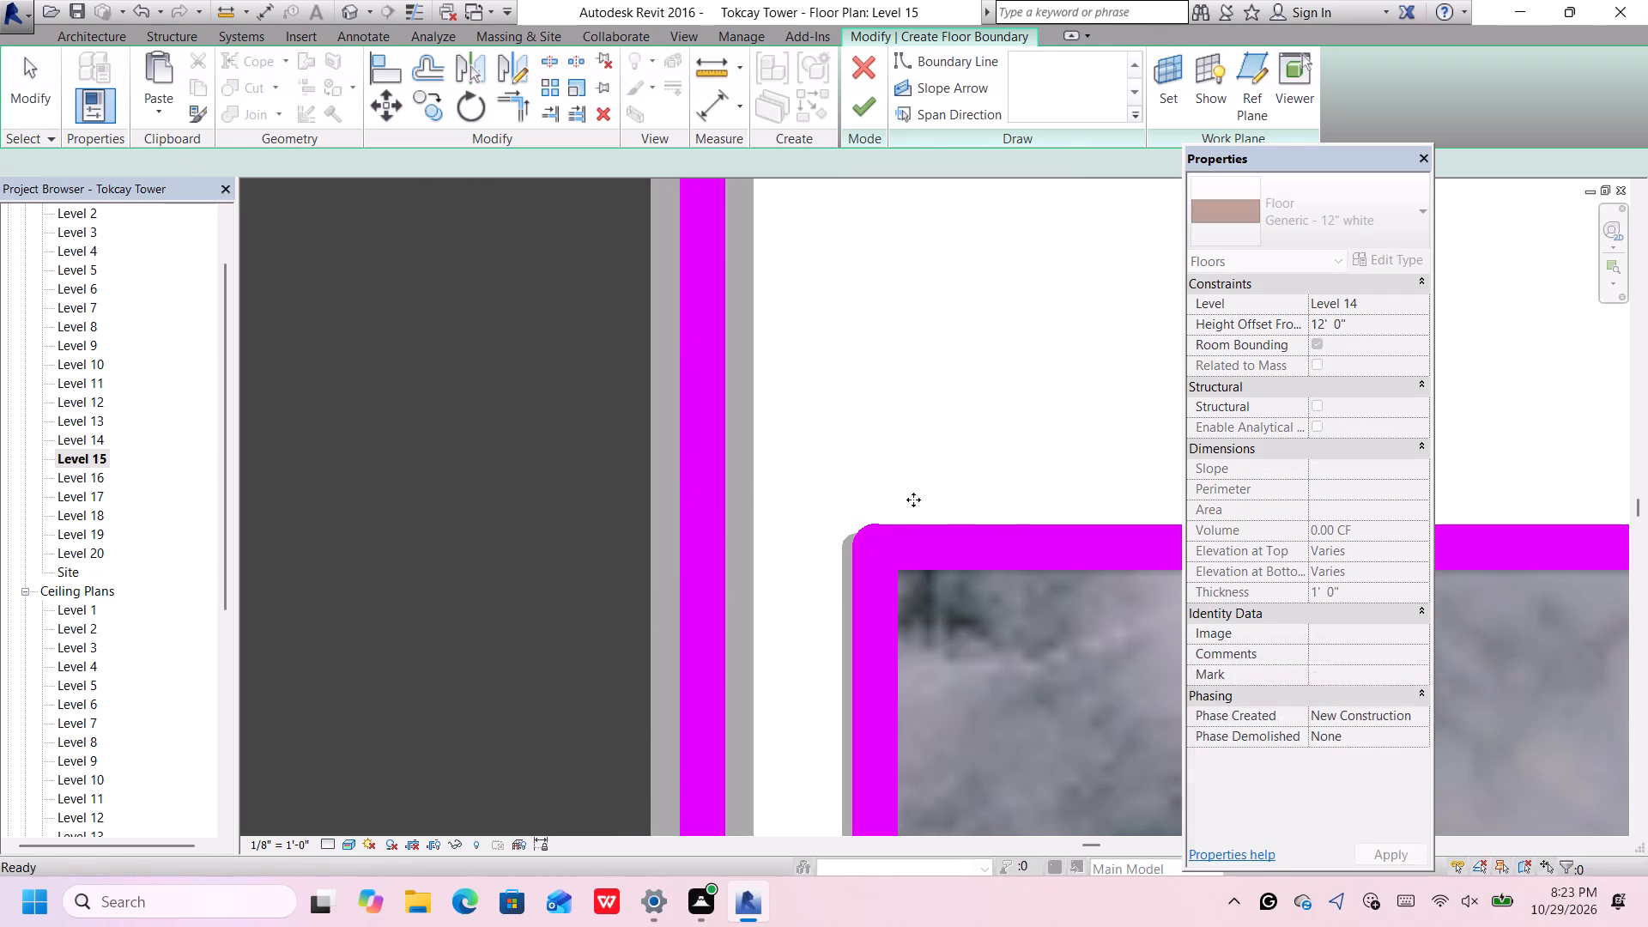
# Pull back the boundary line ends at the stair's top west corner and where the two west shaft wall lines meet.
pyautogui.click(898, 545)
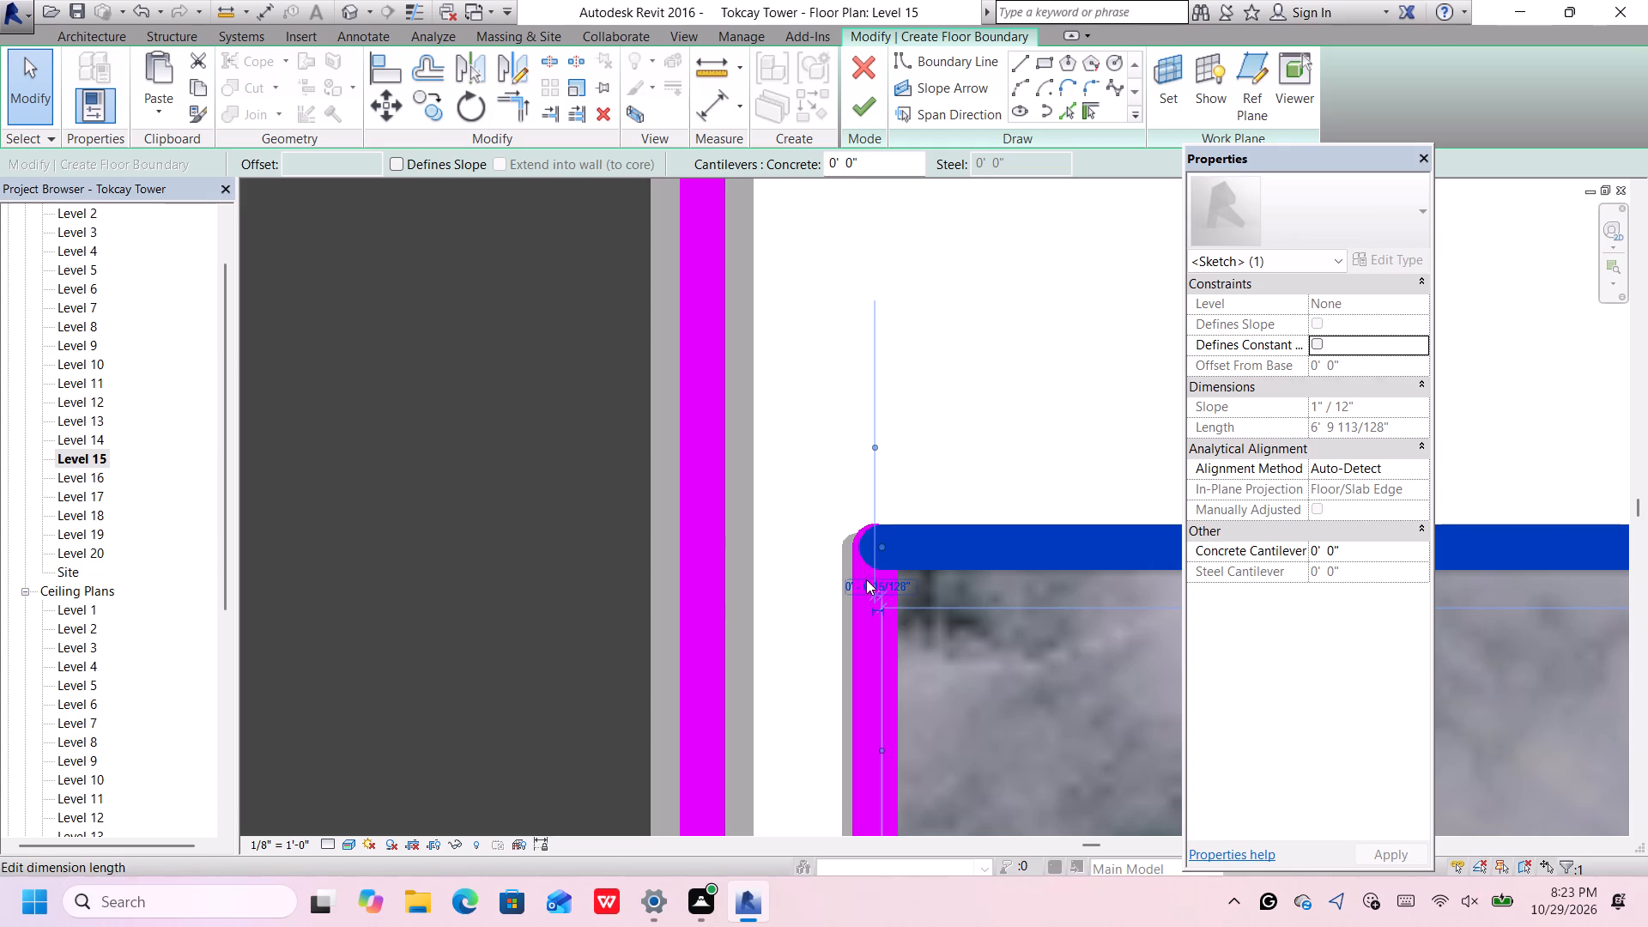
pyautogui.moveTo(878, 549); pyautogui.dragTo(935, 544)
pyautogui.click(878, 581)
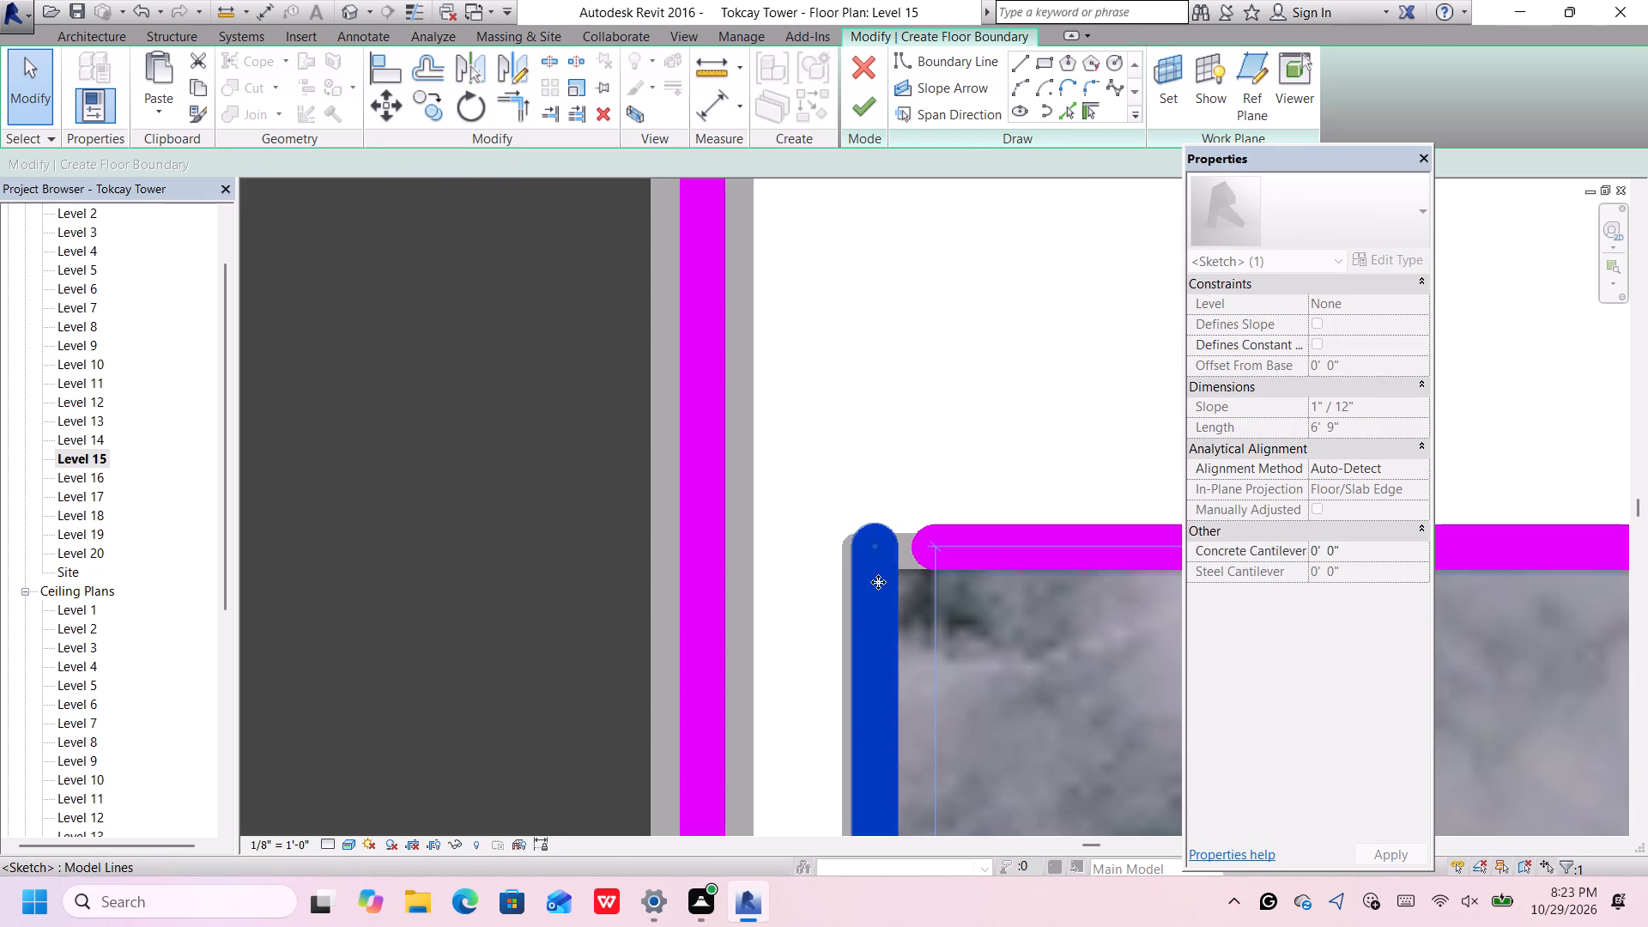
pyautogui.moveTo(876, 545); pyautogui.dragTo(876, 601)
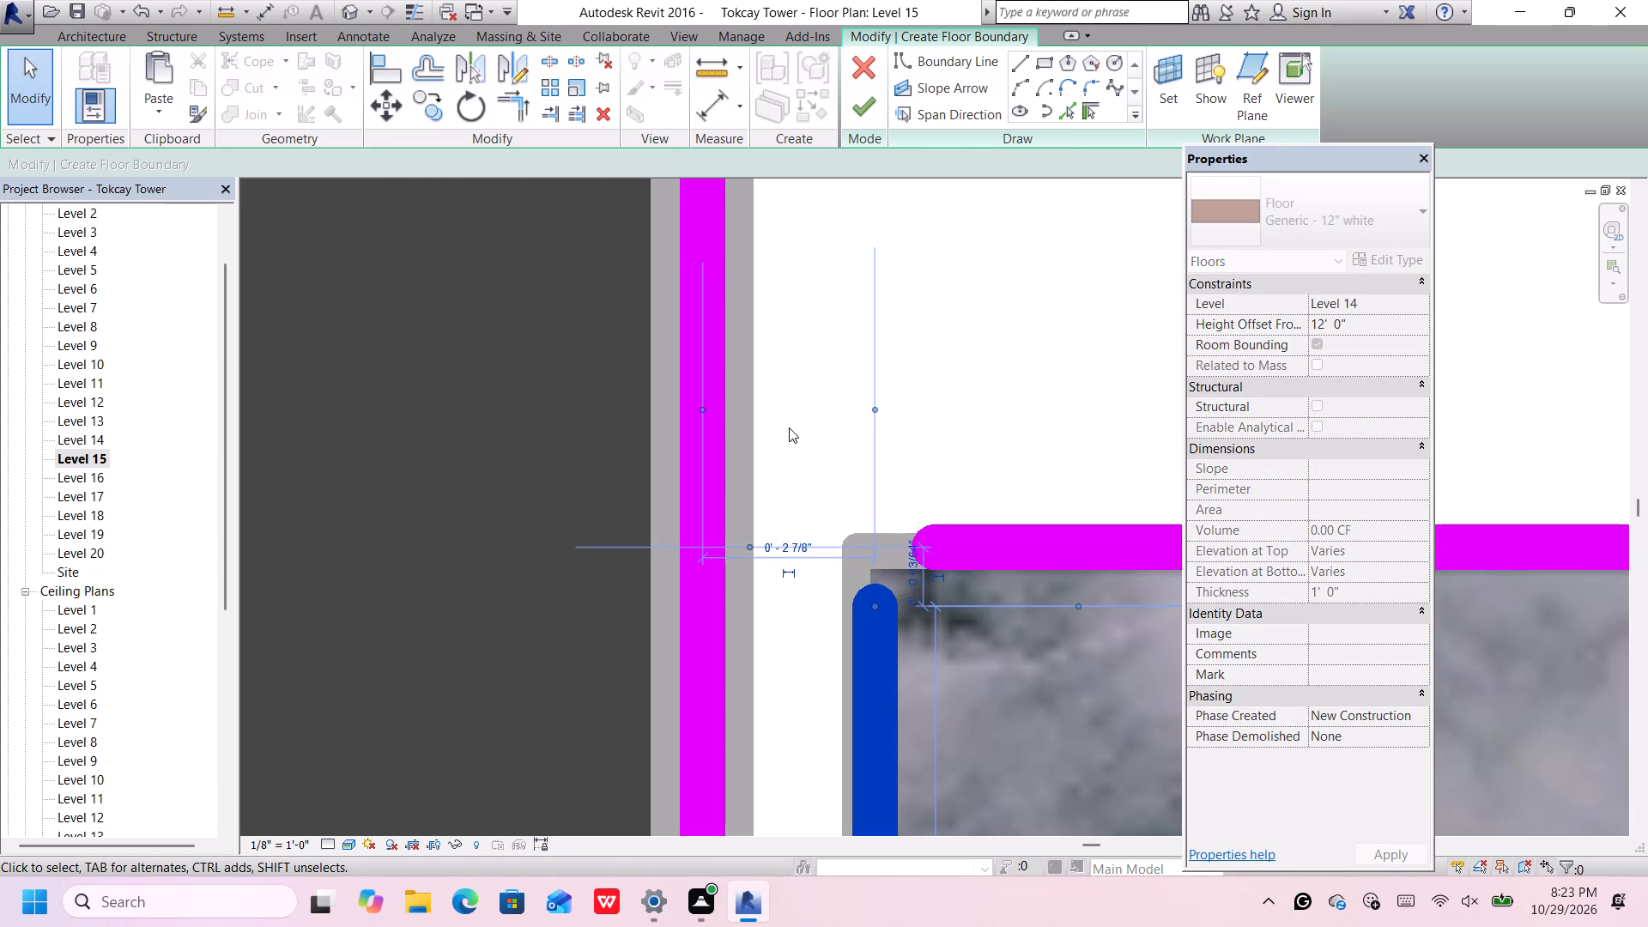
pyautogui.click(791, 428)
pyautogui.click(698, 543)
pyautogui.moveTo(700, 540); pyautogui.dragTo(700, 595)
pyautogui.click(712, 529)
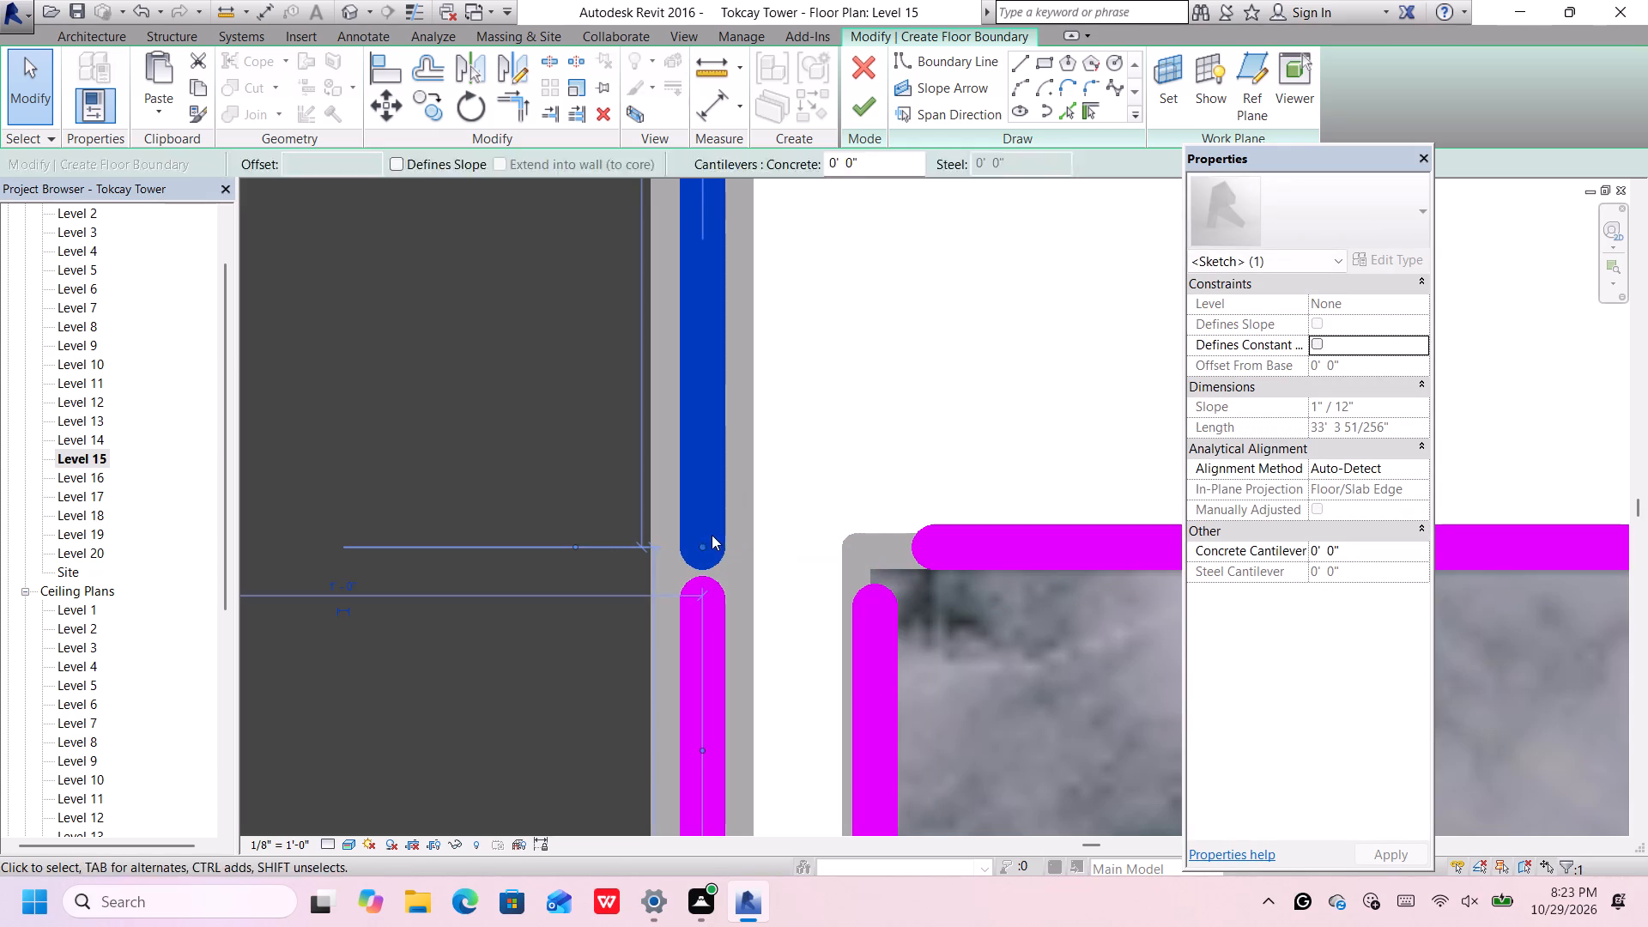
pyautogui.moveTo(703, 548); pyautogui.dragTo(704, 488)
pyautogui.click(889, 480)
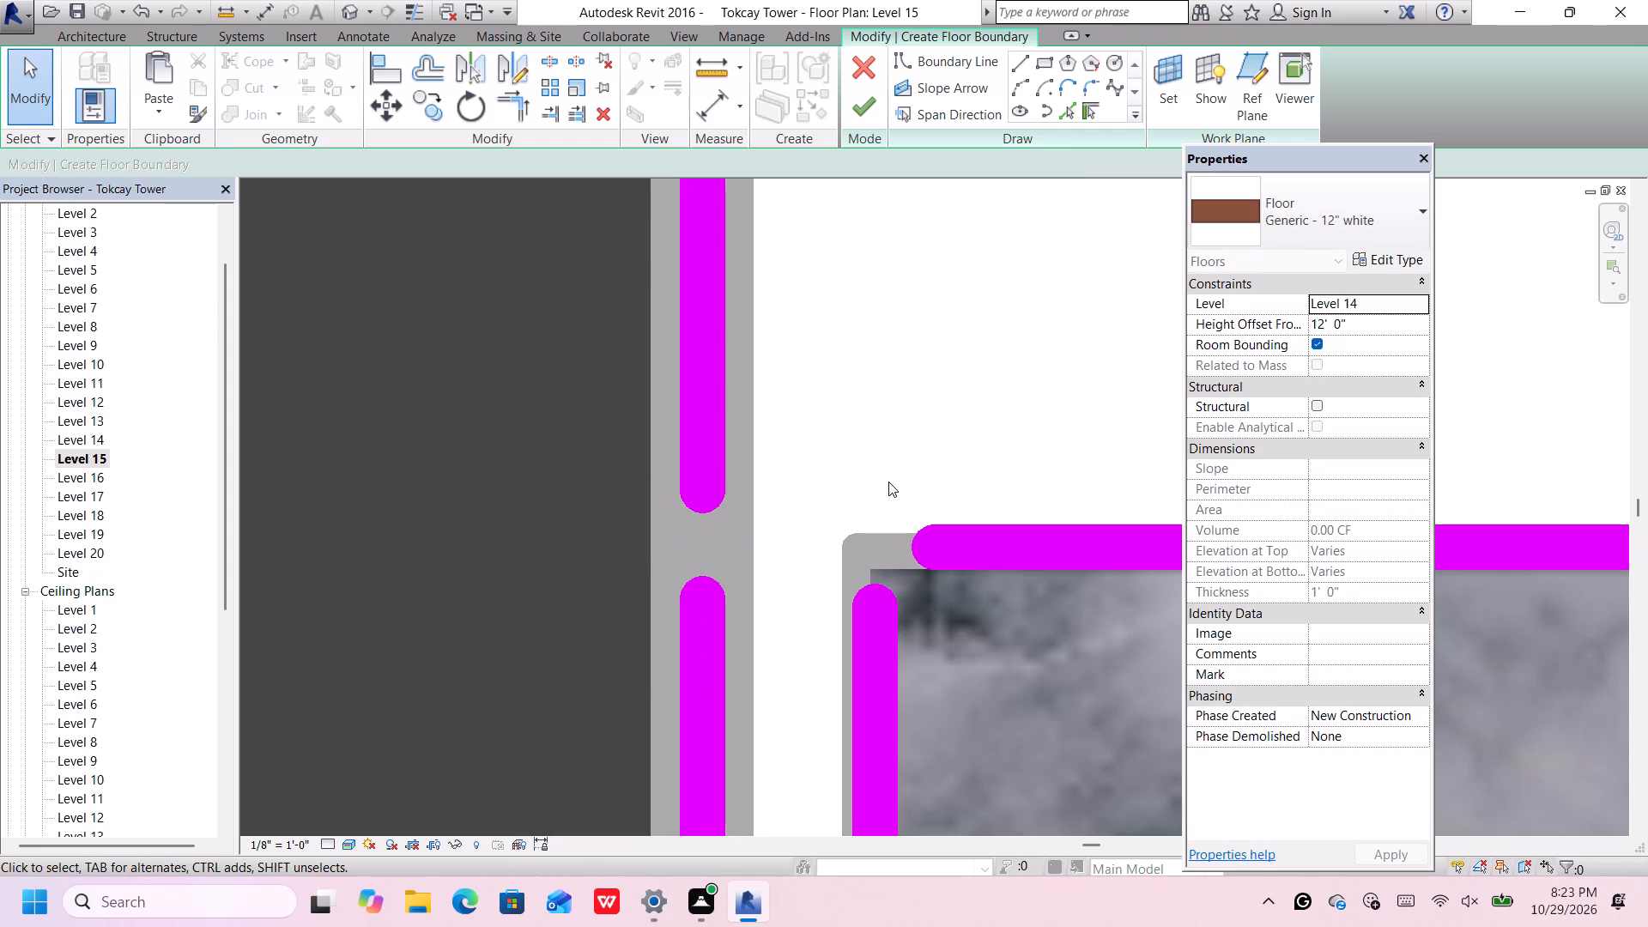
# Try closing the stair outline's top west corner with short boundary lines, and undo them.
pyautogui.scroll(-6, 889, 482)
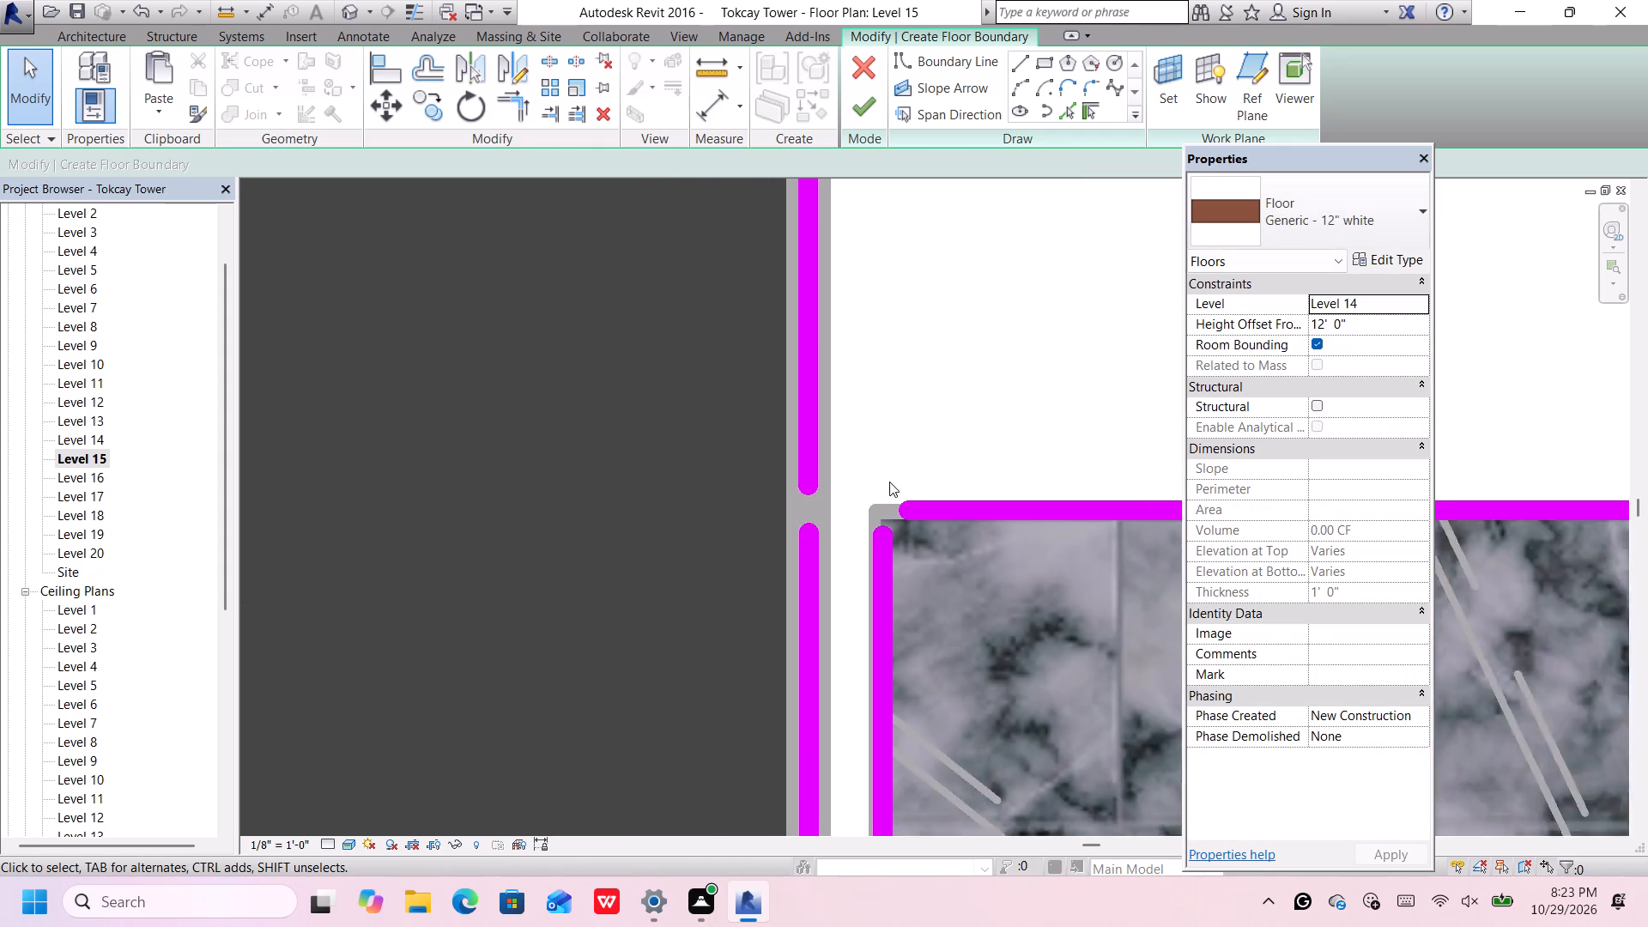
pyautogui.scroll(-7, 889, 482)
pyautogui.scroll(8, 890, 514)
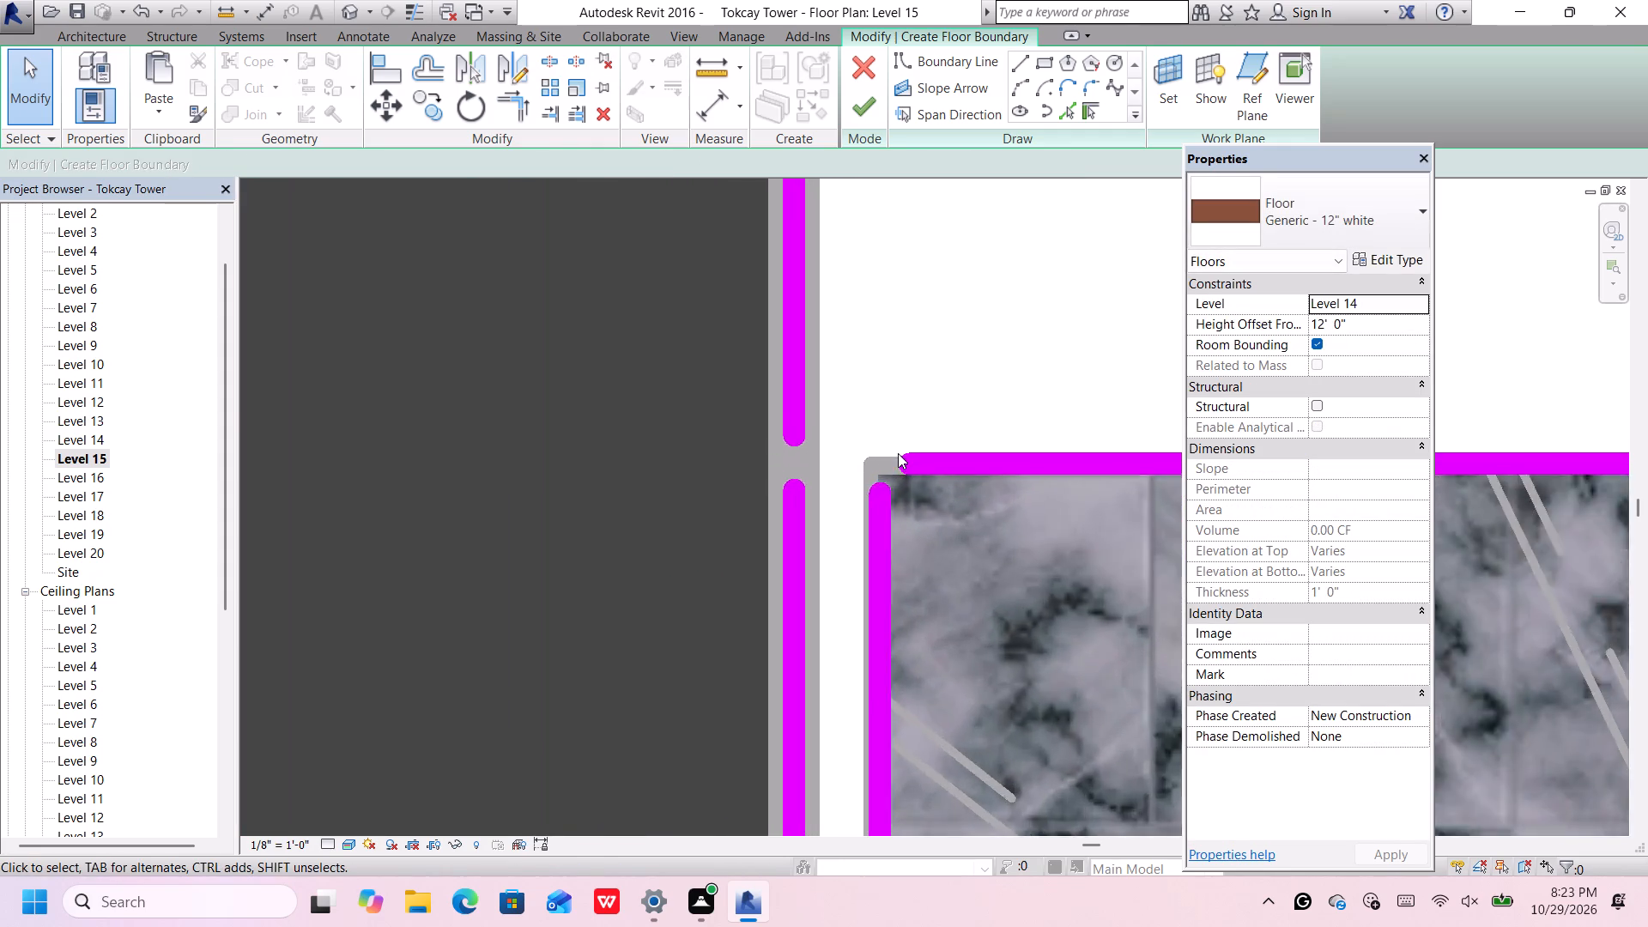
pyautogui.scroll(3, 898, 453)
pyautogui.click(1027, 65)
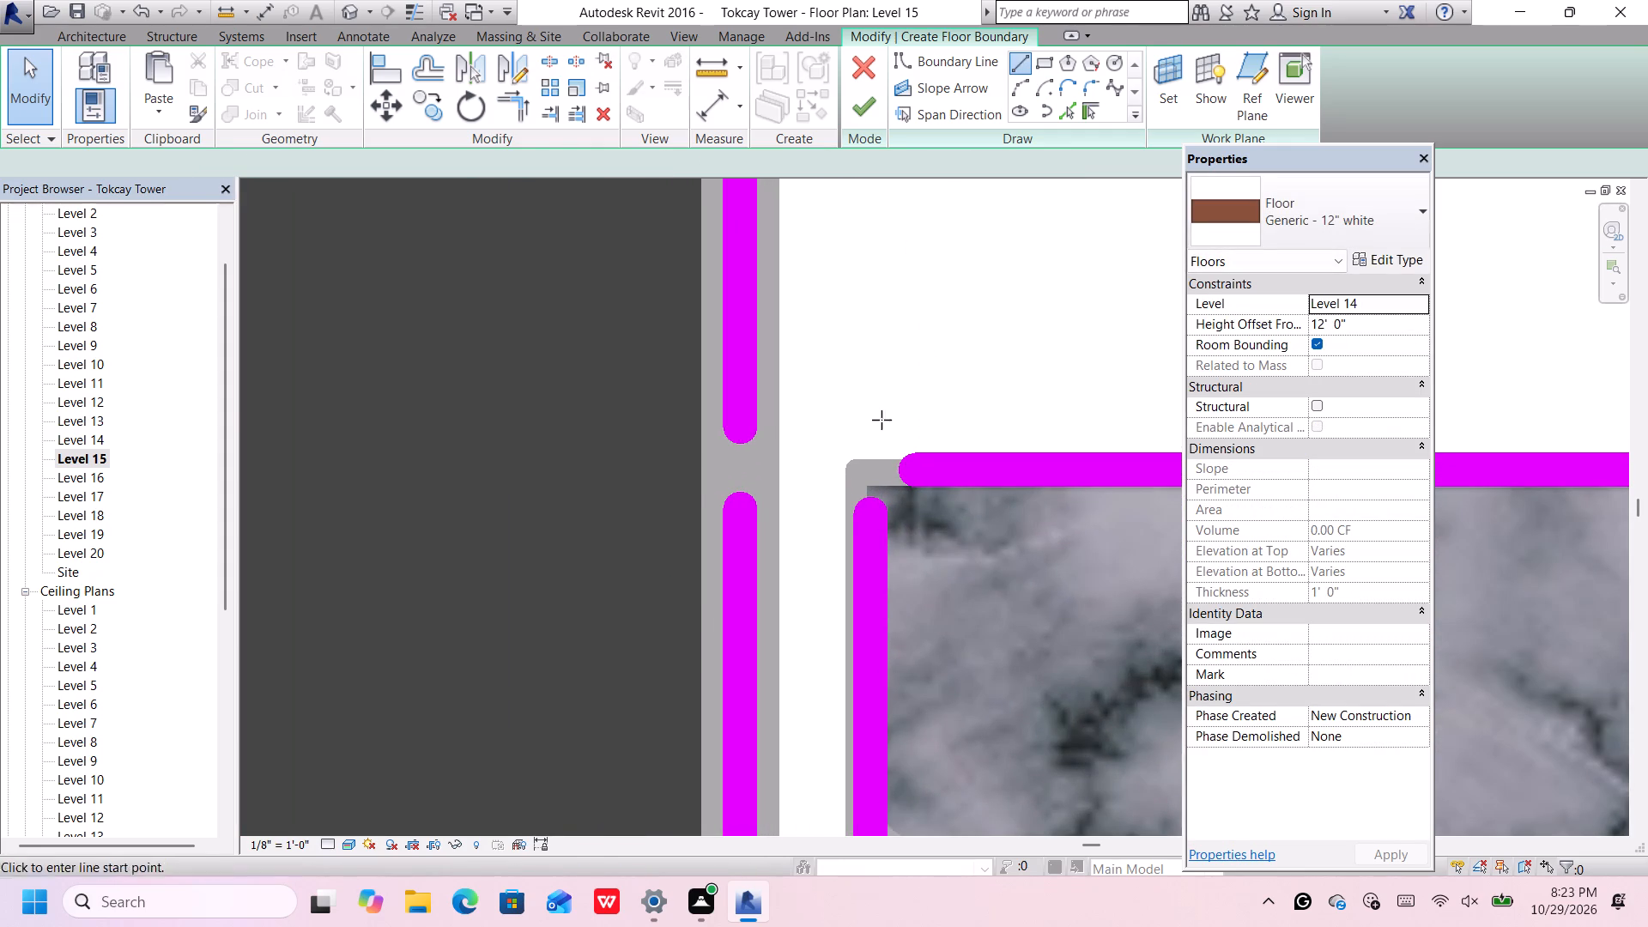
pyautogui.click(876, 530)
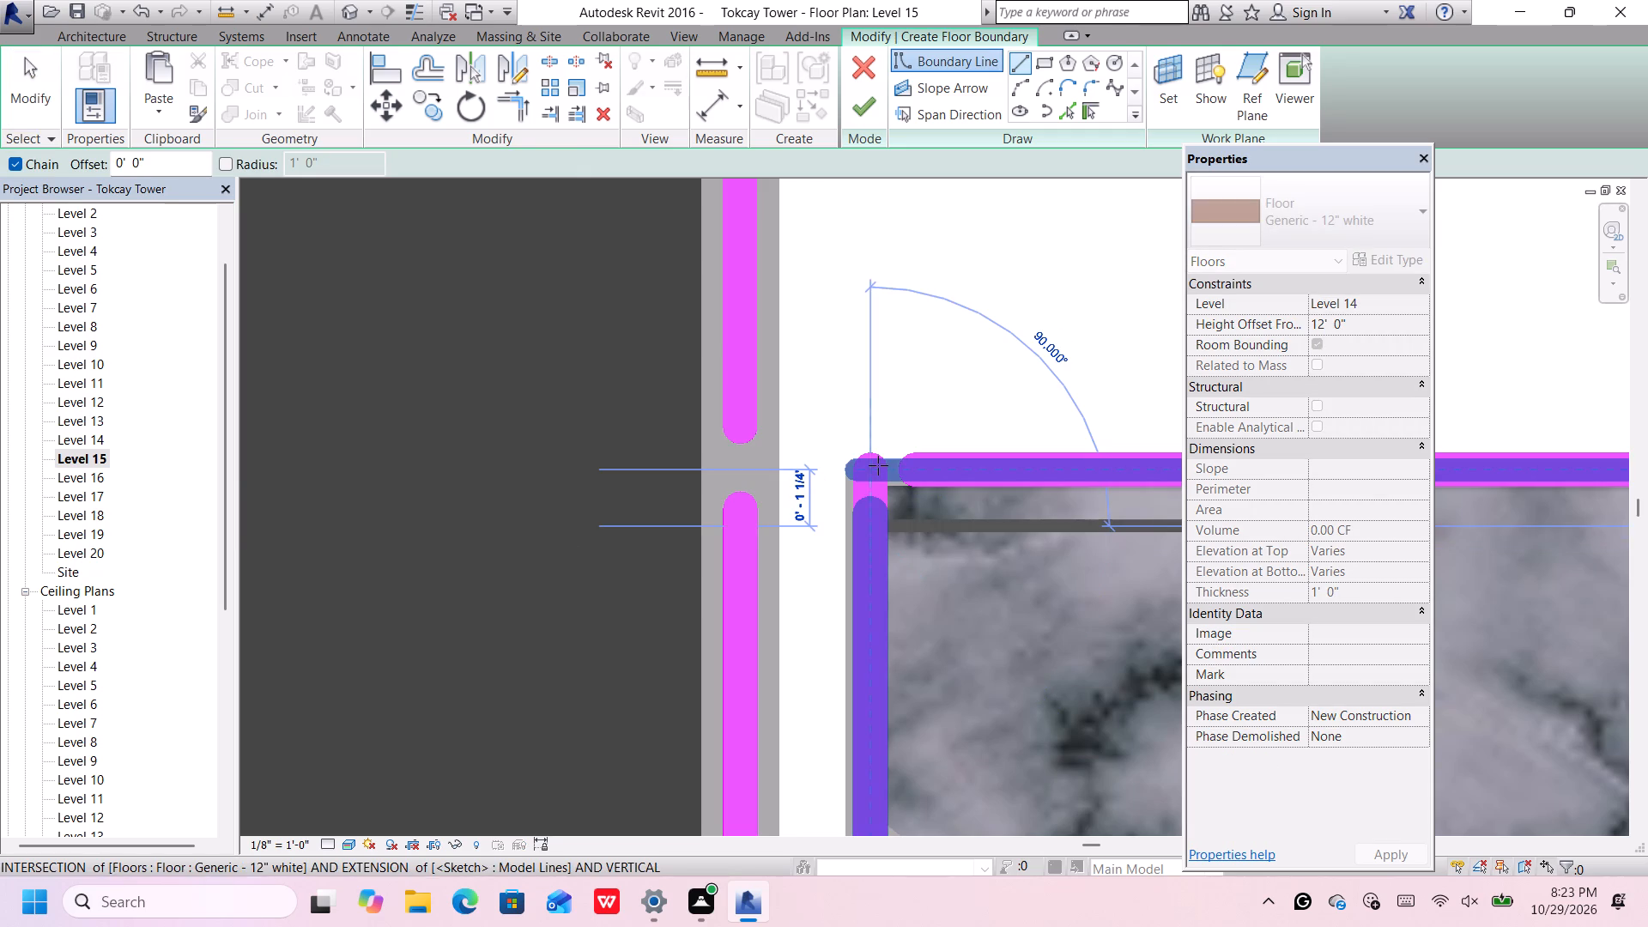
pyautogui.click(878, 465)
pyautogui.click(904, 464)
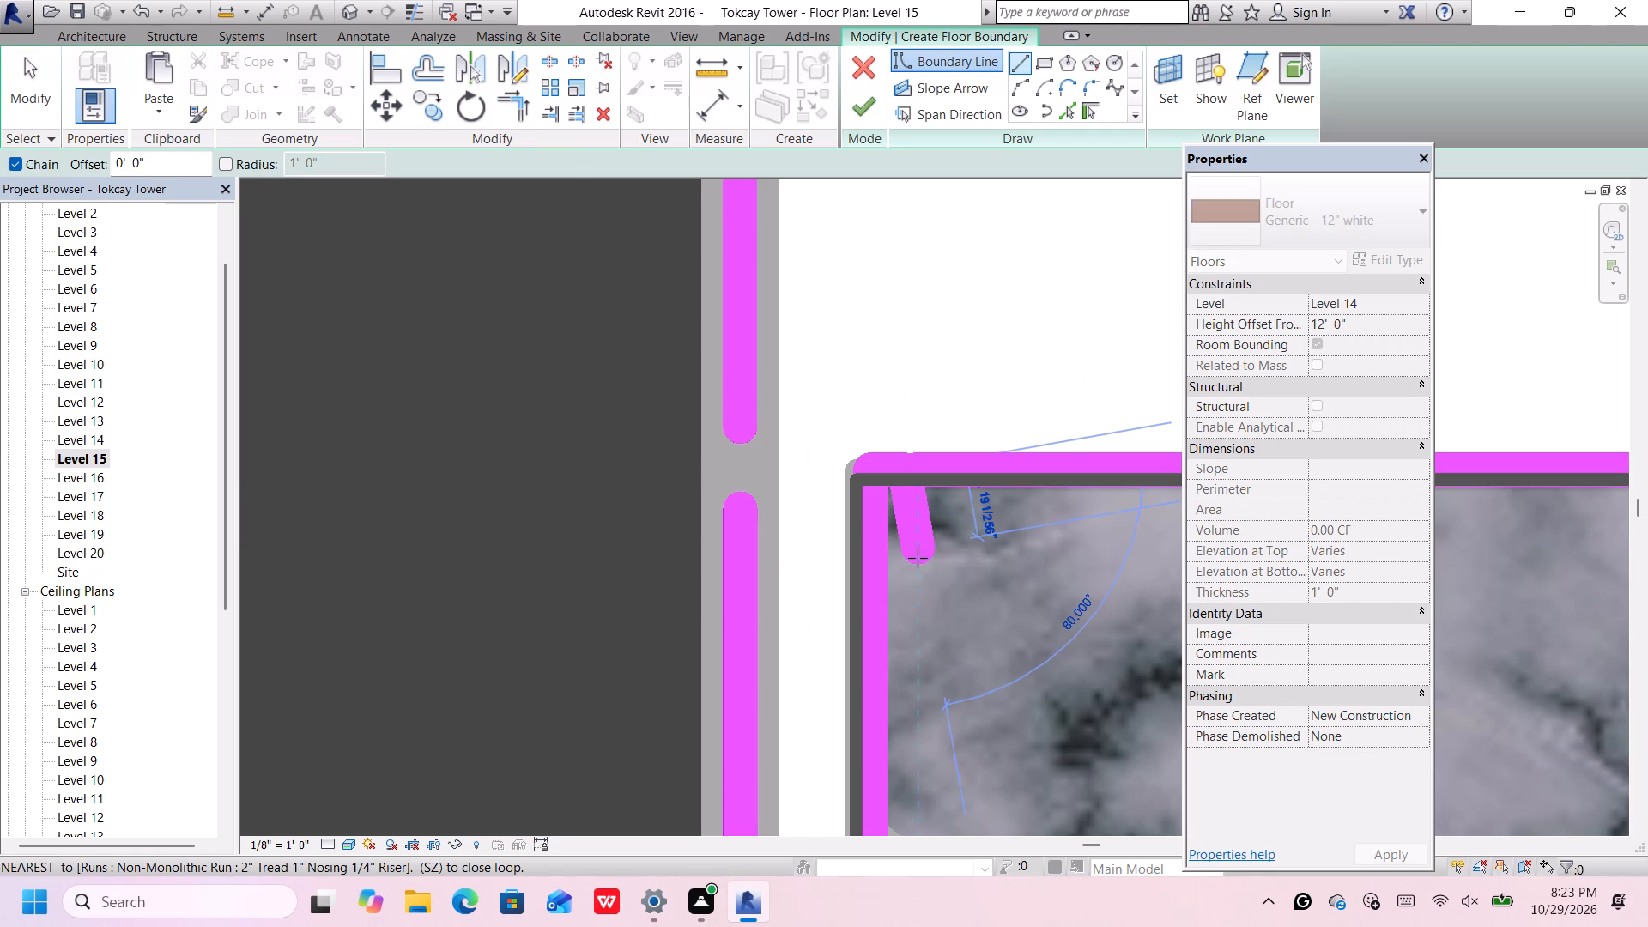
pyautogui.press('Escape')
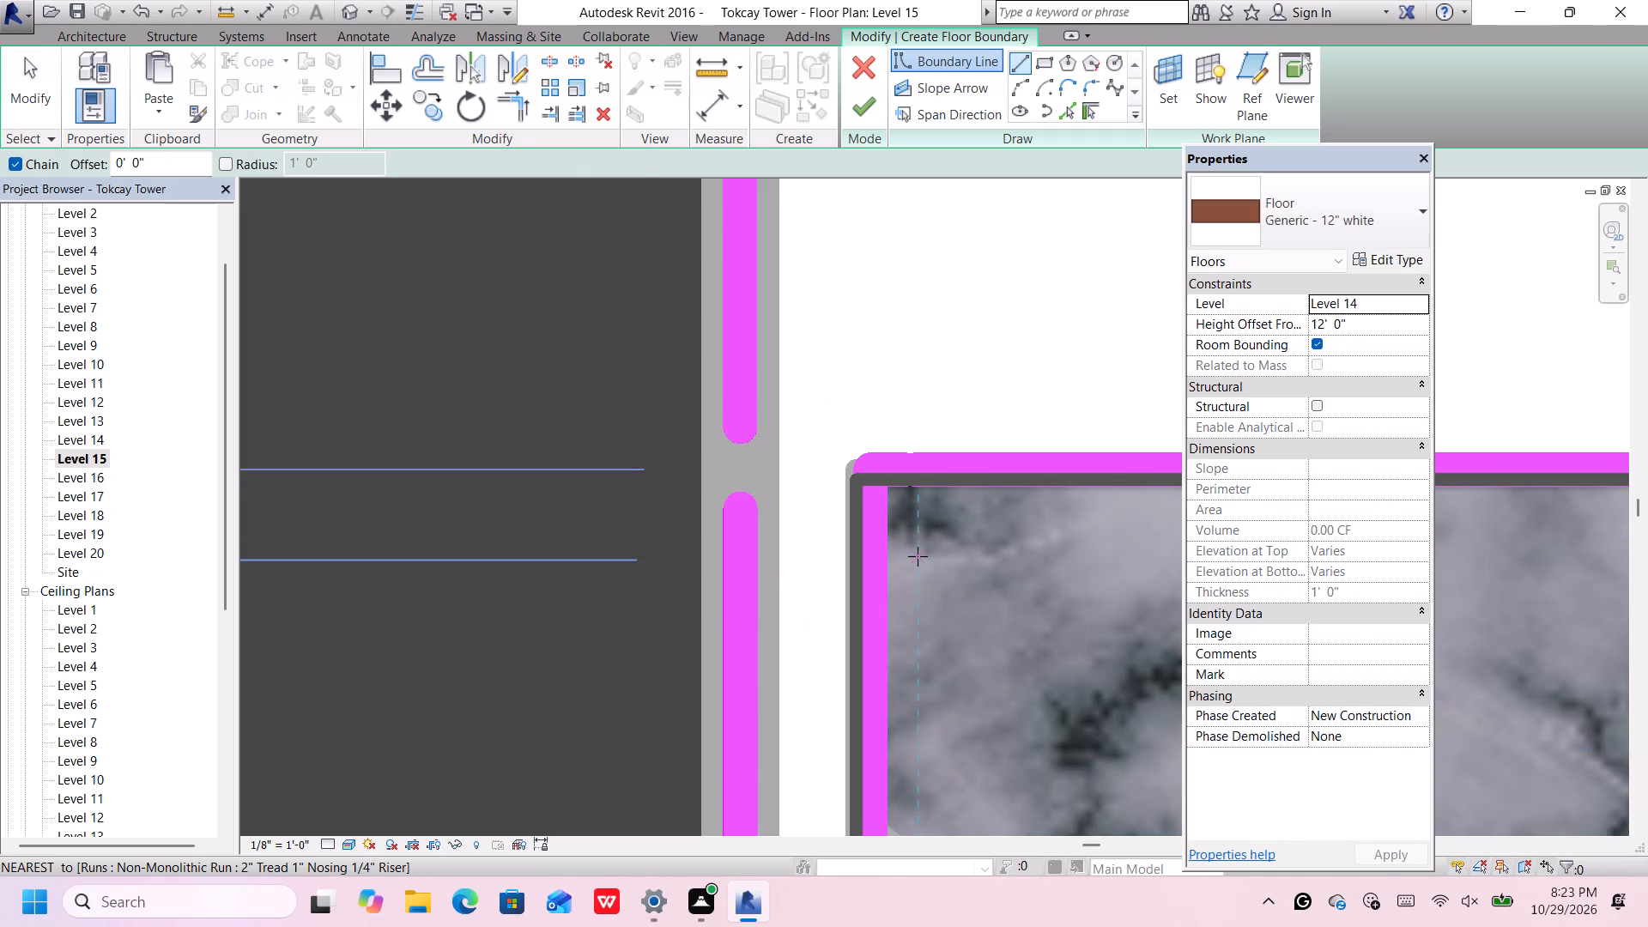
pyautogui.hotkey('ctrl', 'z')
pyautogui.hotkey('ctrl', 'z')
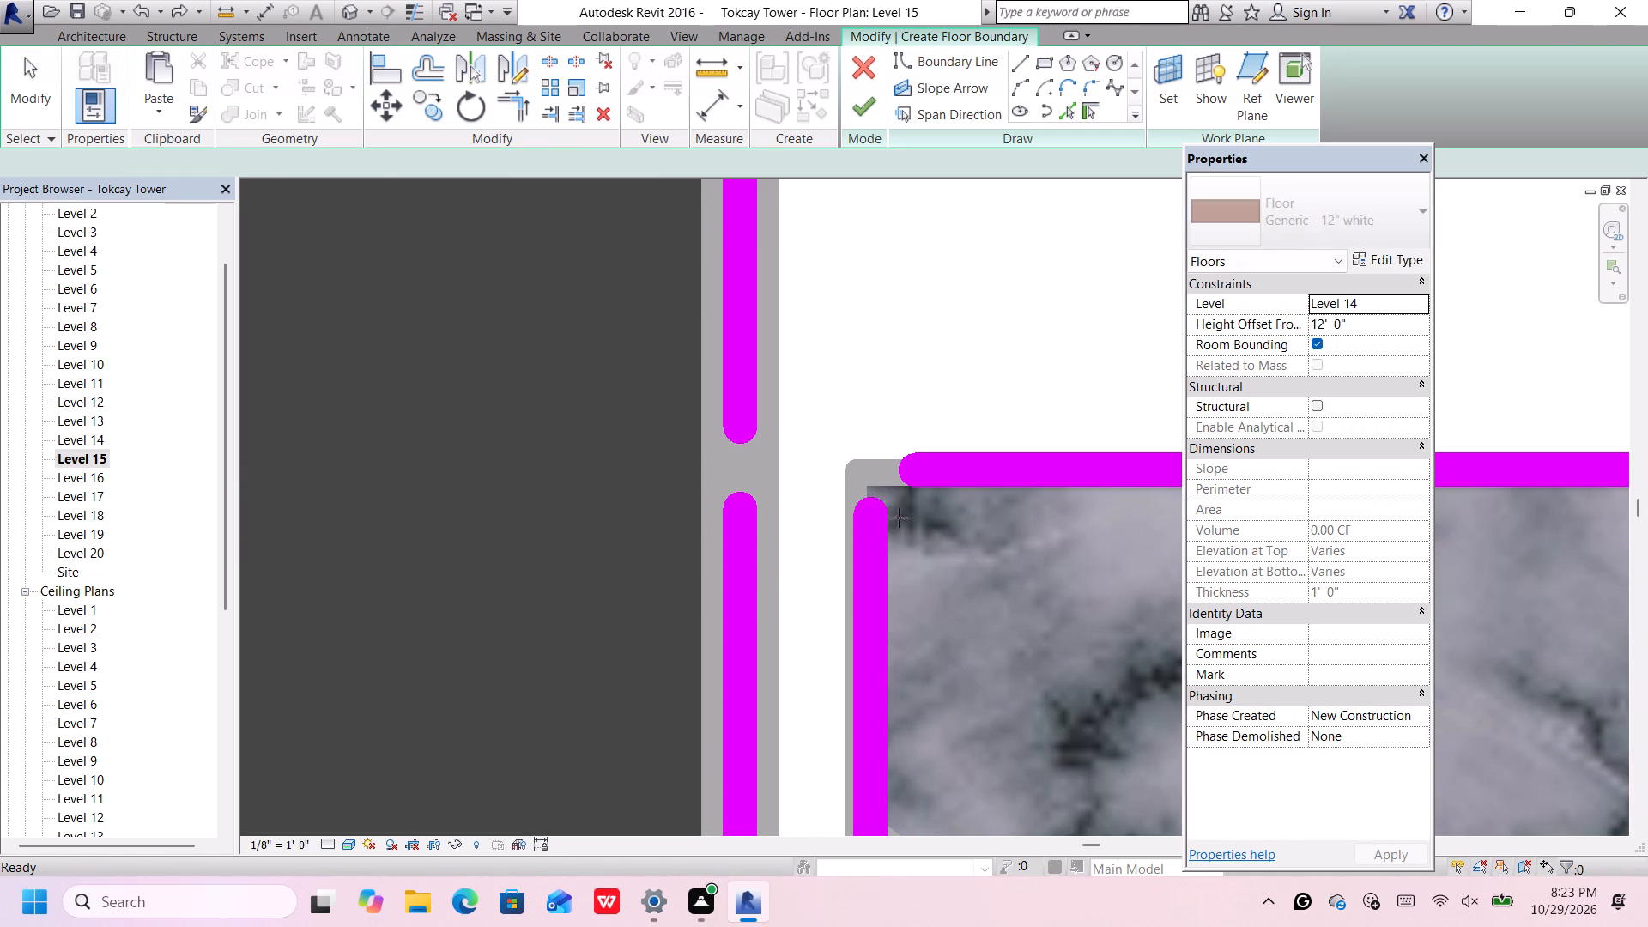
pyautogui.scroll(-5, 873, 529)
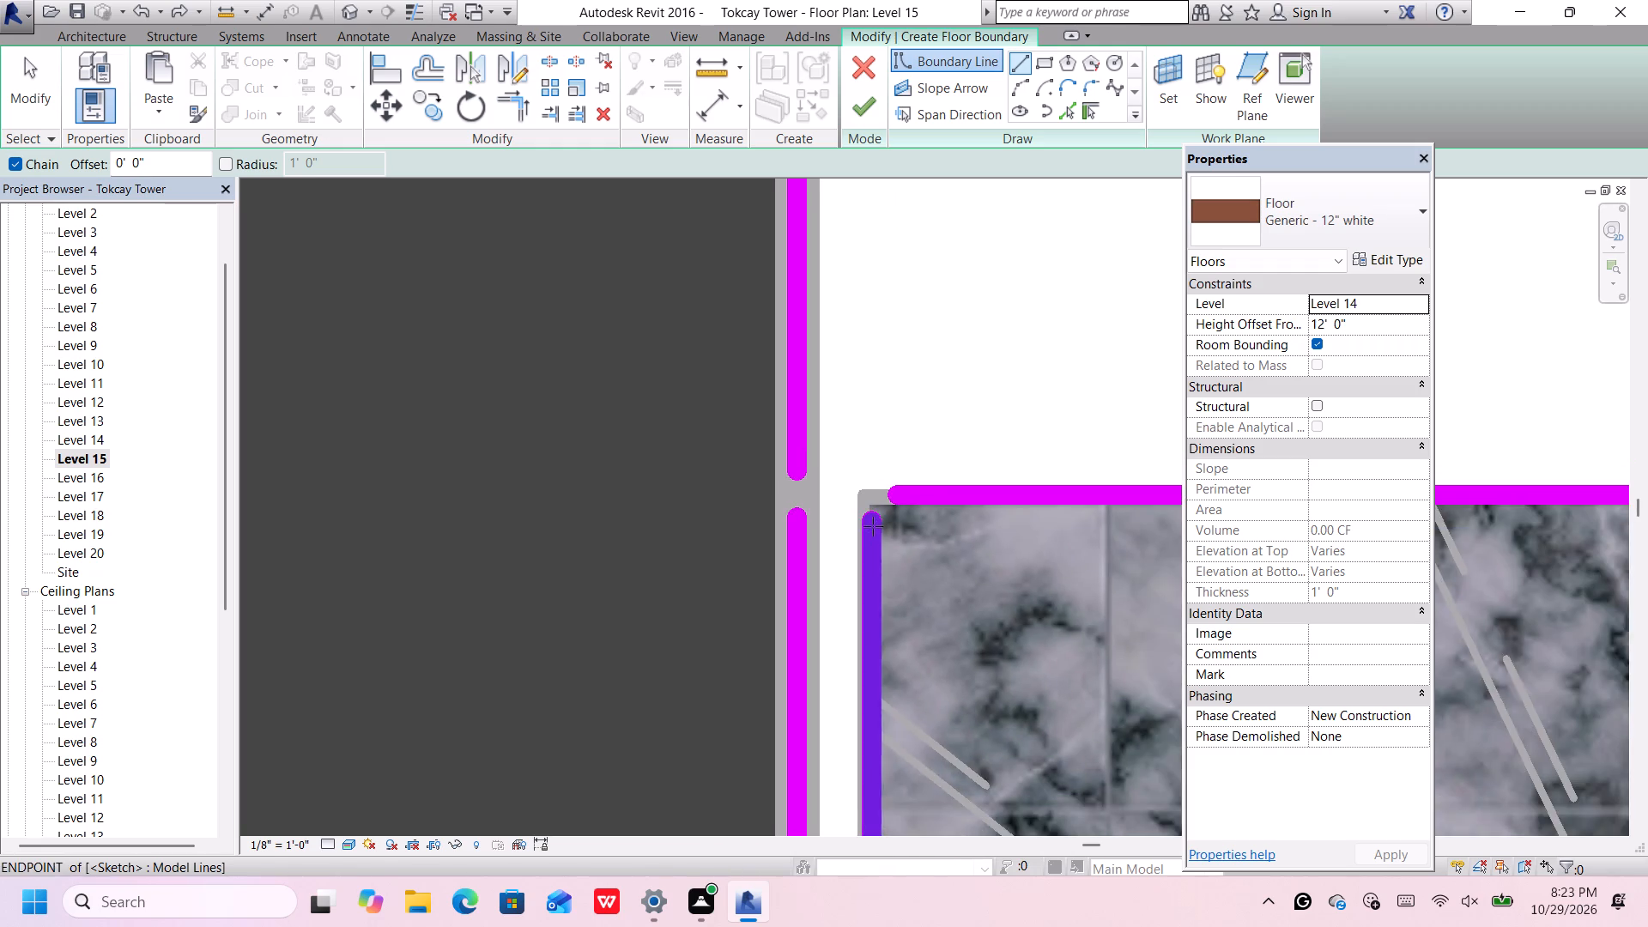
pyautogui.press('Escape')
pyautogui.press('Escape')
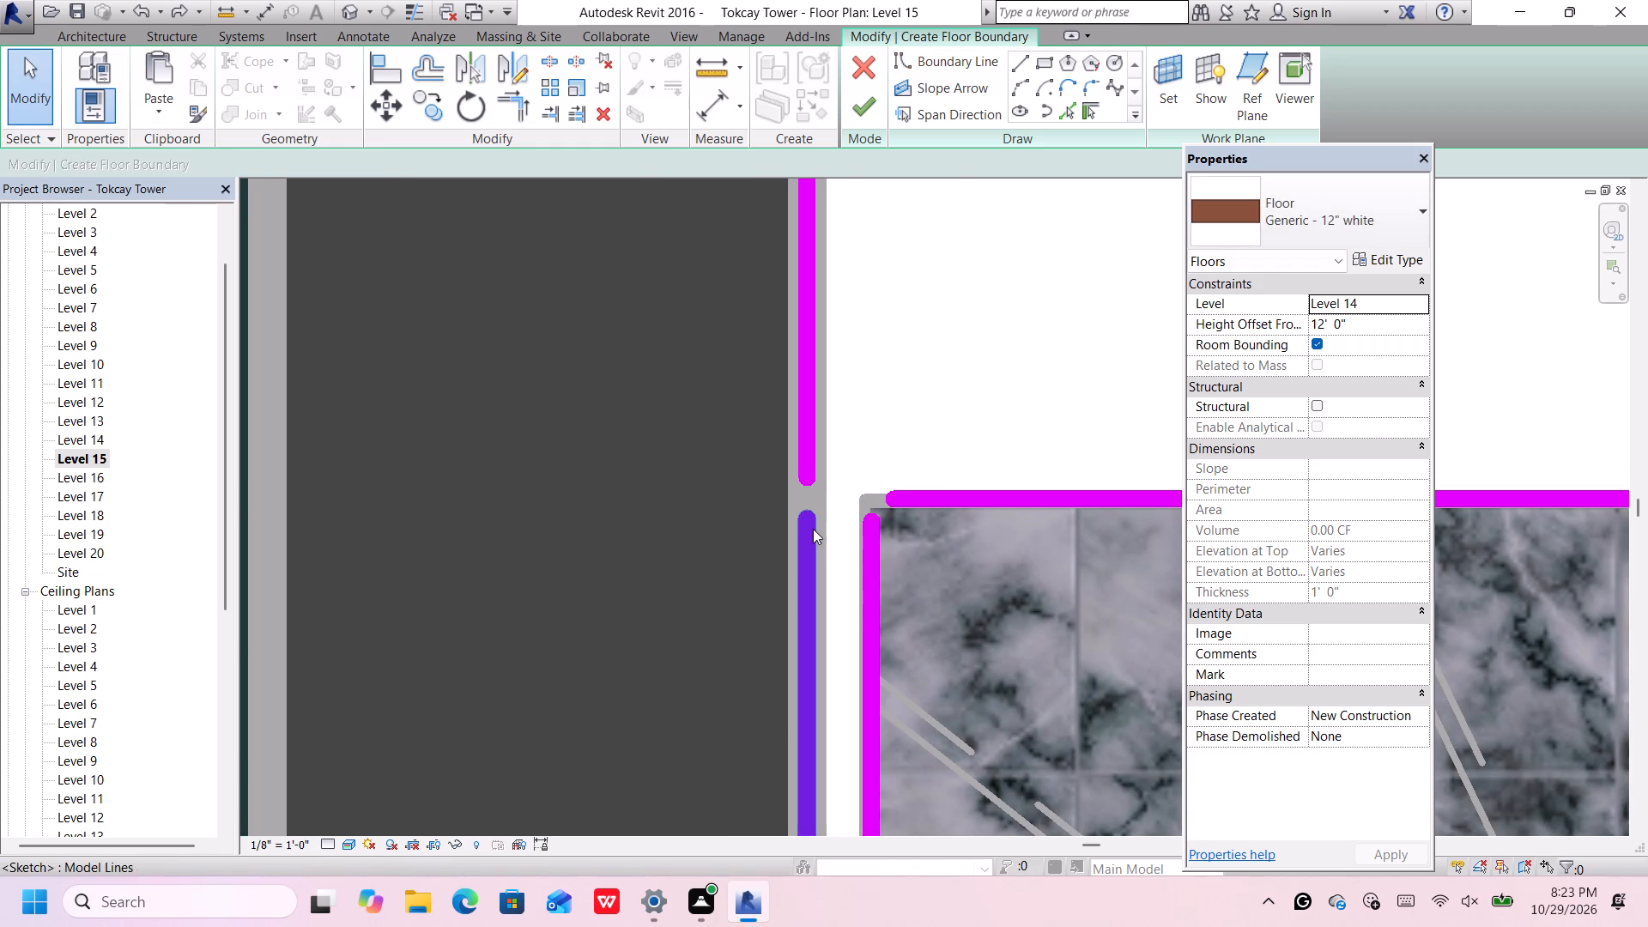
# Delete the lower west shaft wall boundary line and the boundary lines along the stair's west and top edges.
pyautogui.click(811, 530)
pyautogui.press('Delete')
pyautogui.scroll(-12, 812, 528)
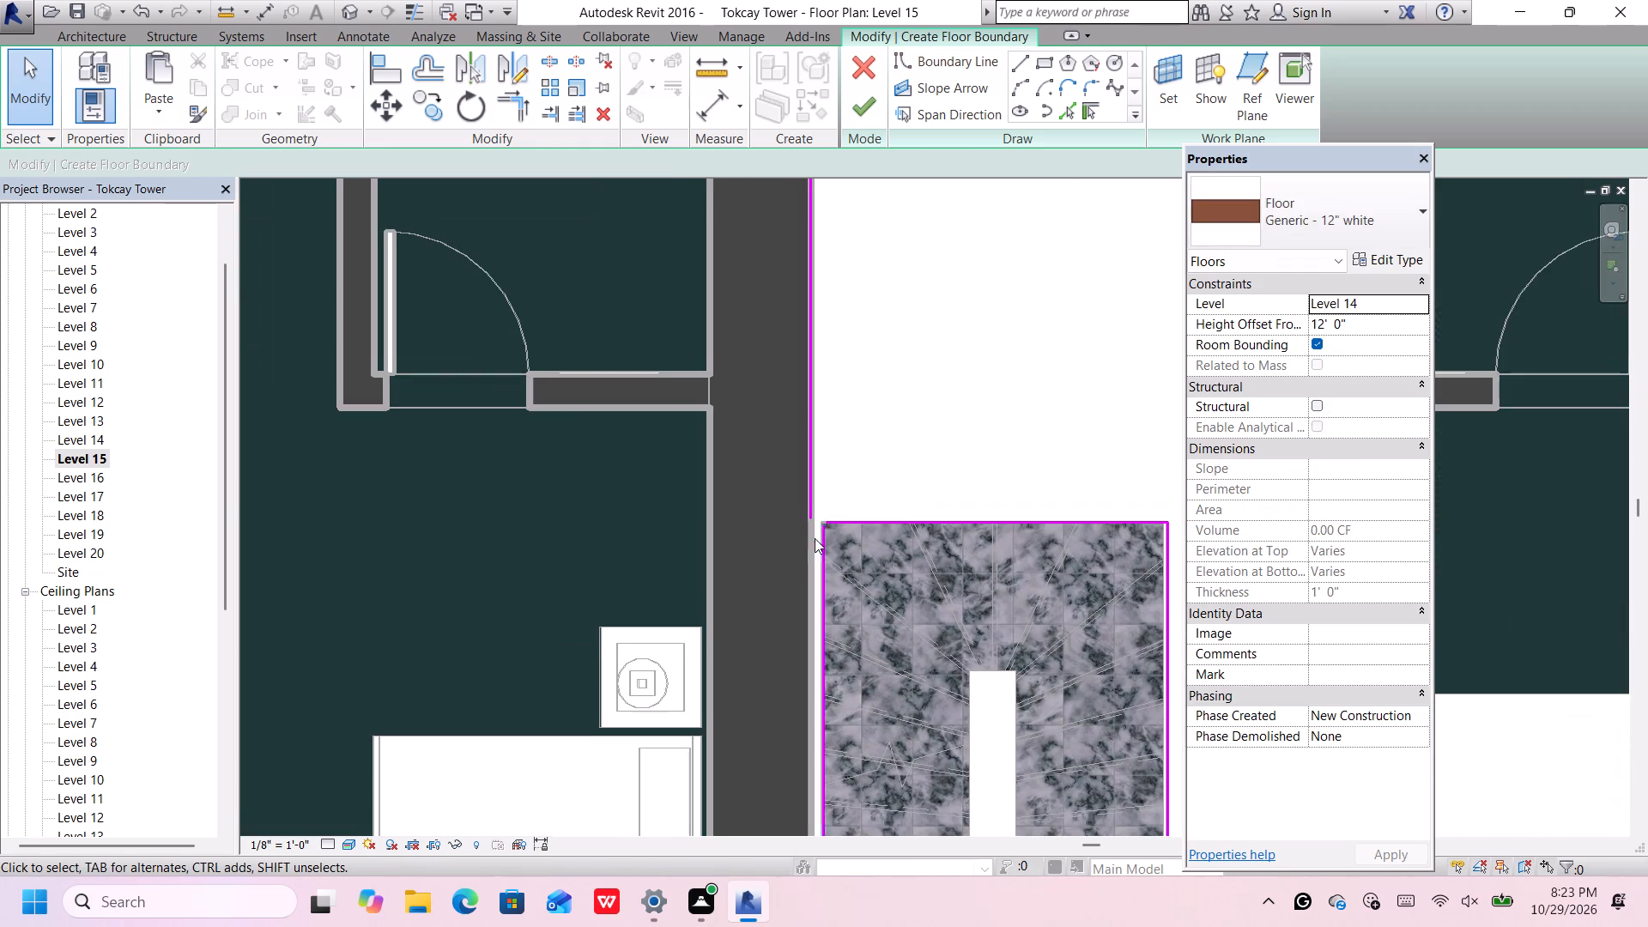
pyautogui.moveTo(816, 543); pyautogui.dragTo(840, 397, button='middle')
pyautogui.scroll(-5, 839, 409)
pyautogui.scroll(4, 840, 445)
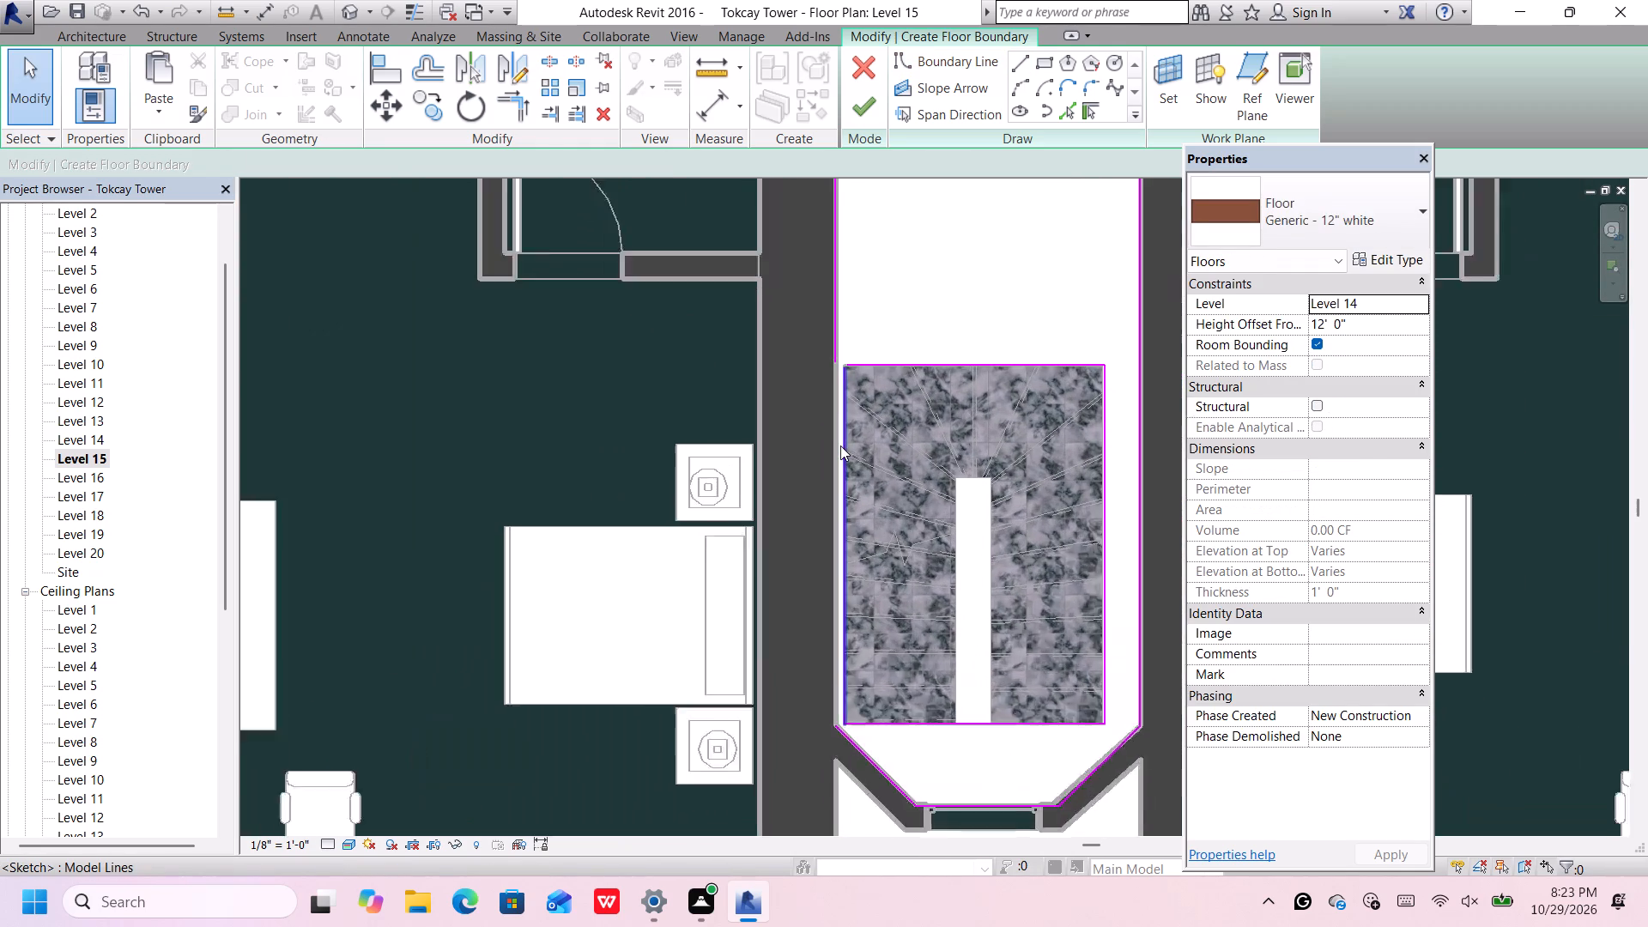
pyautogui.click(842, 439)
pyautogui.press('Delete')
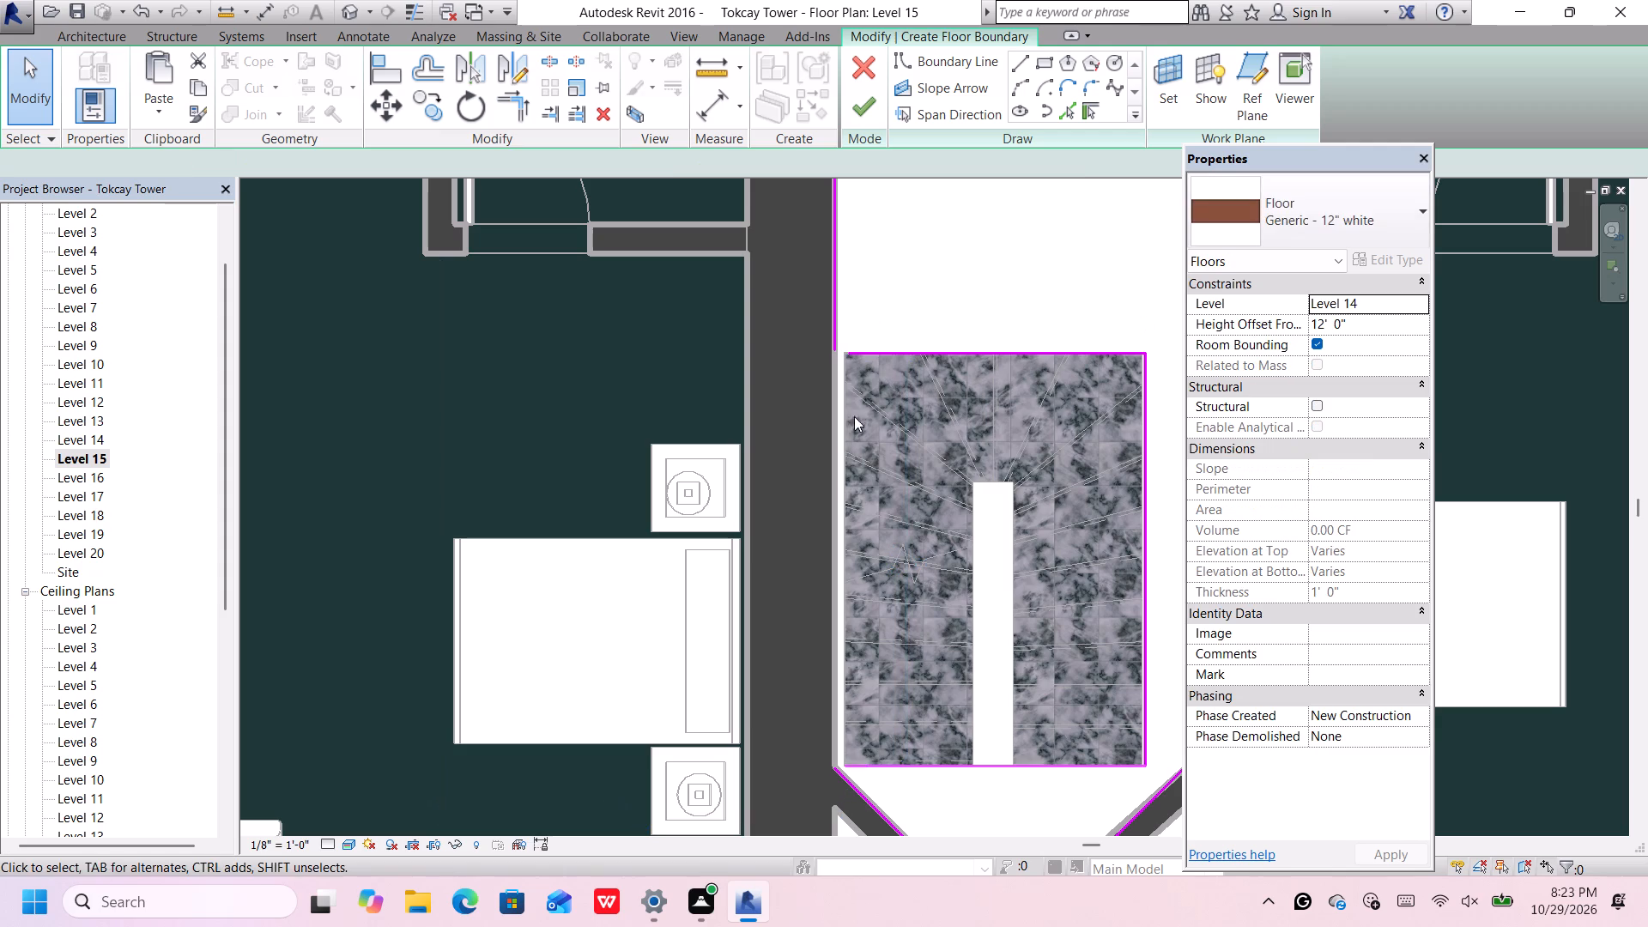
pyautogui.click(888, 349)
pyautogui.press('Delete')
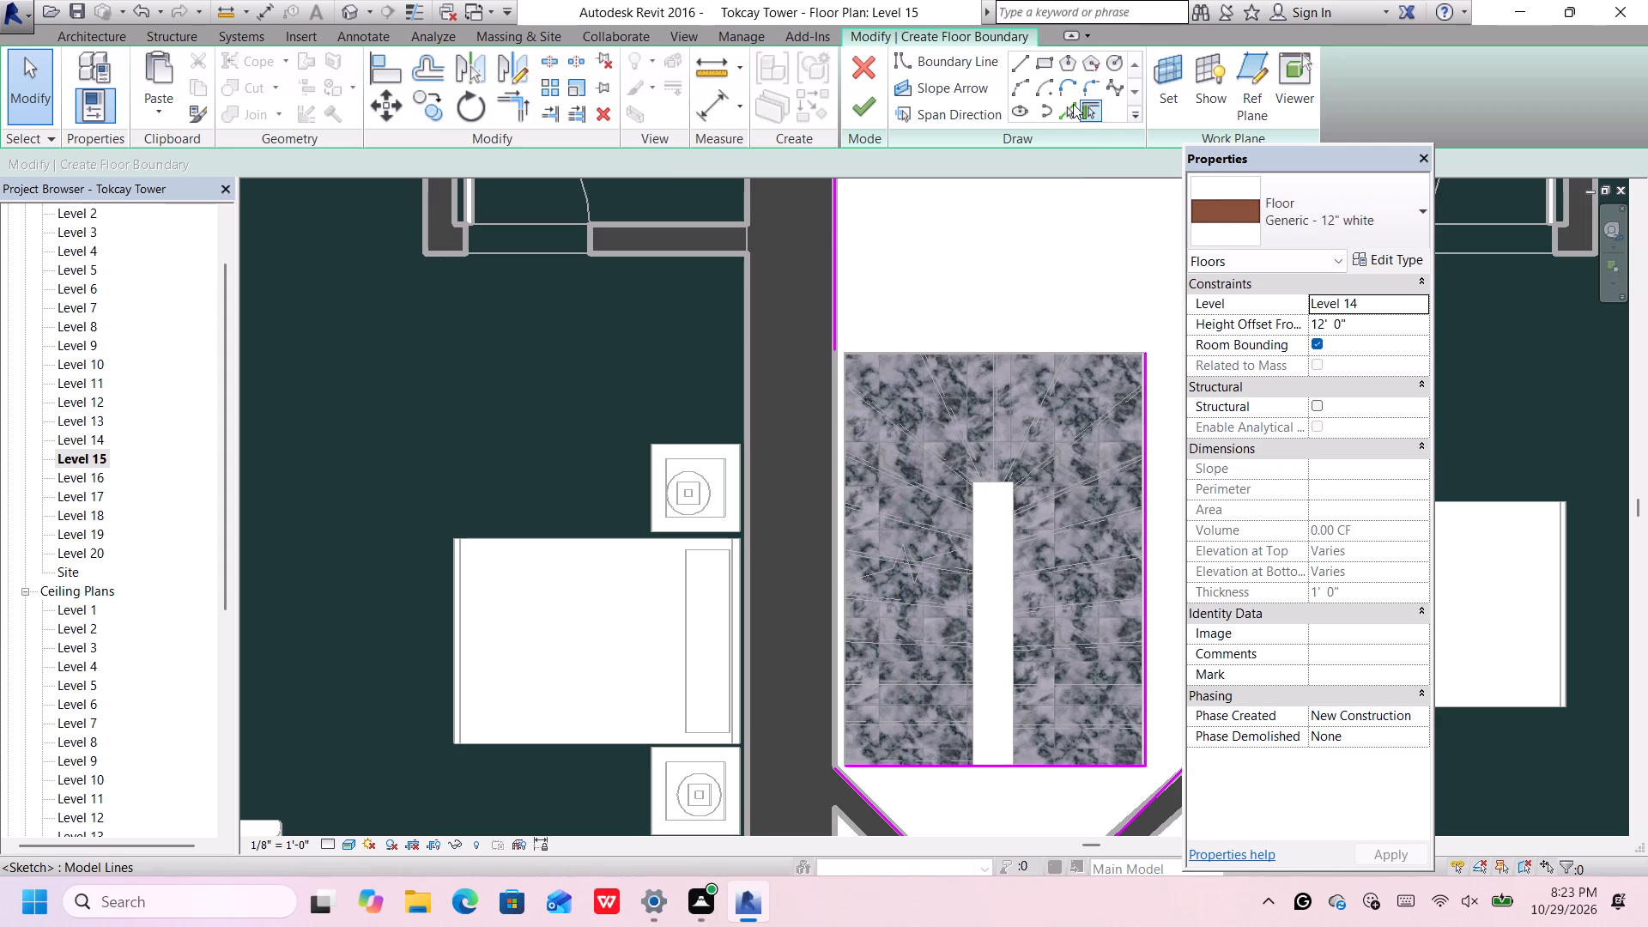
# Draw a boundary line down the west shaft wall from the upper line's end to the angled wall corner.
pyautogui.click(1021, 58)
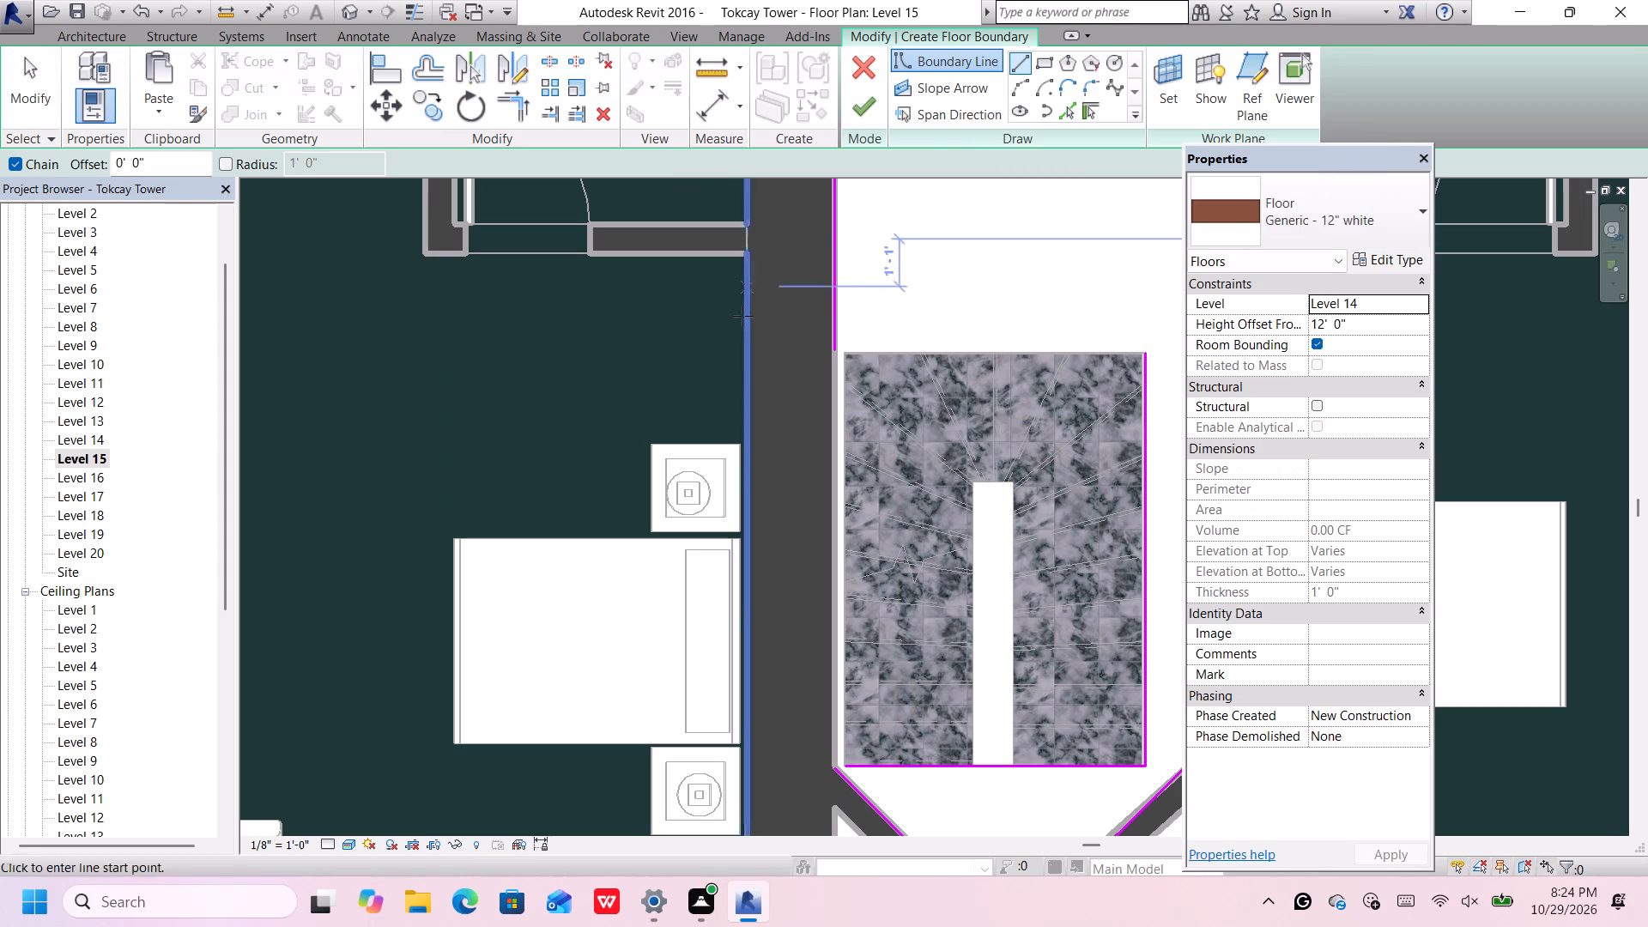
pyautogui.click(833, 350)
pyautogui.scroll(-3, 824, 425)
pyautogui.scroll(4, 829, 596)
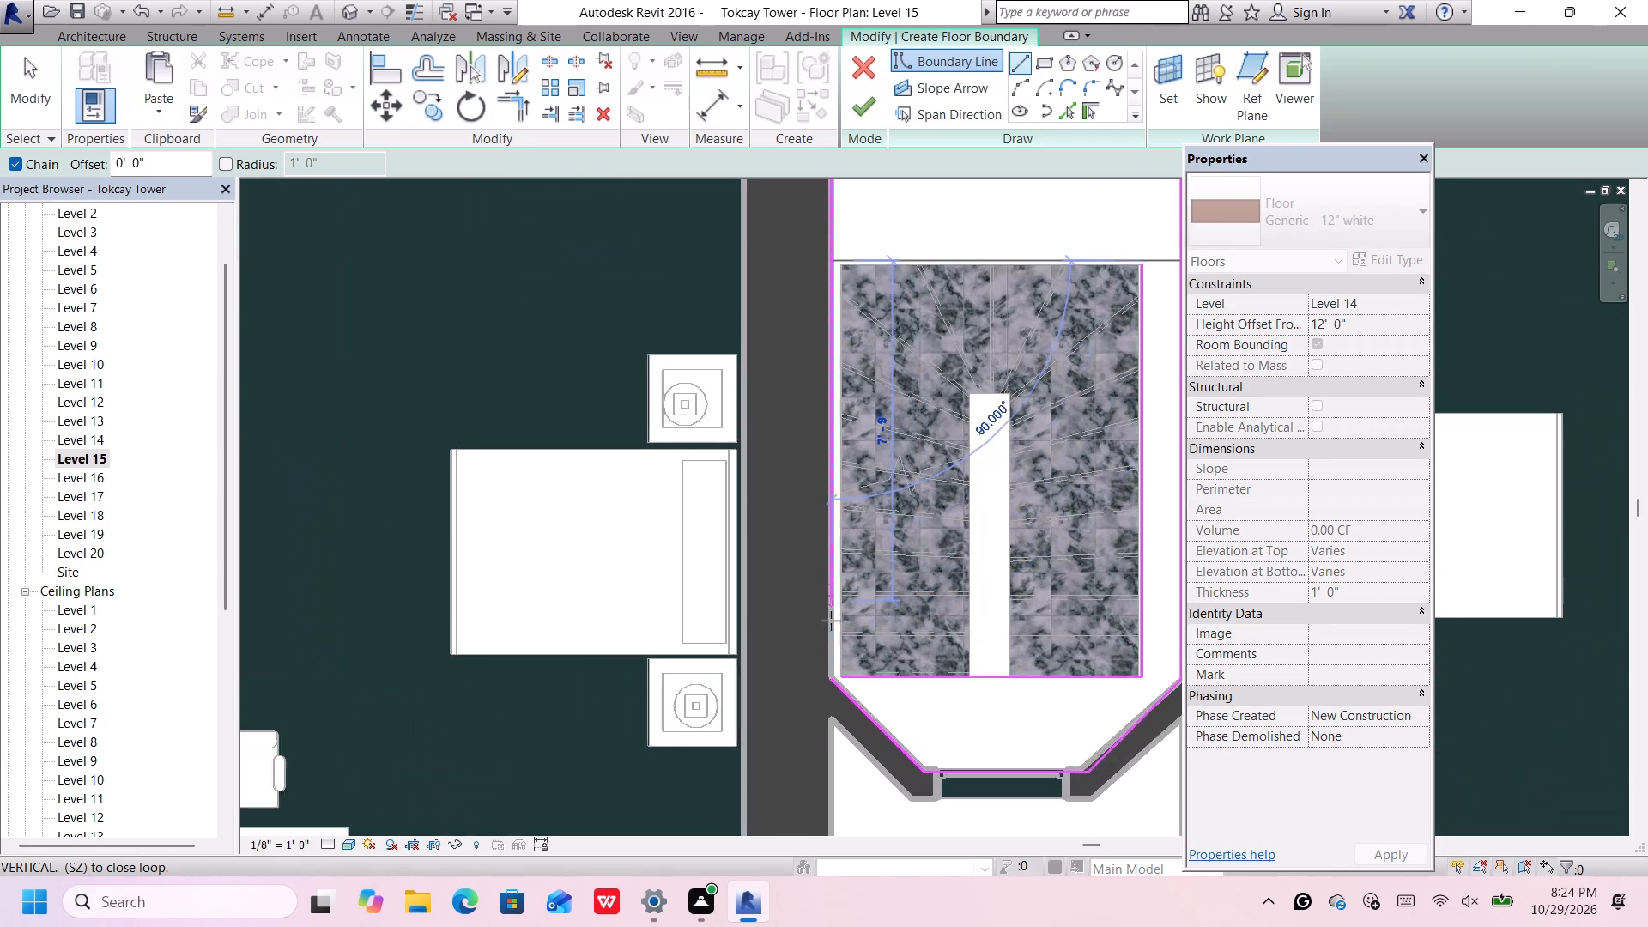
pyautogui.click(833, 686)
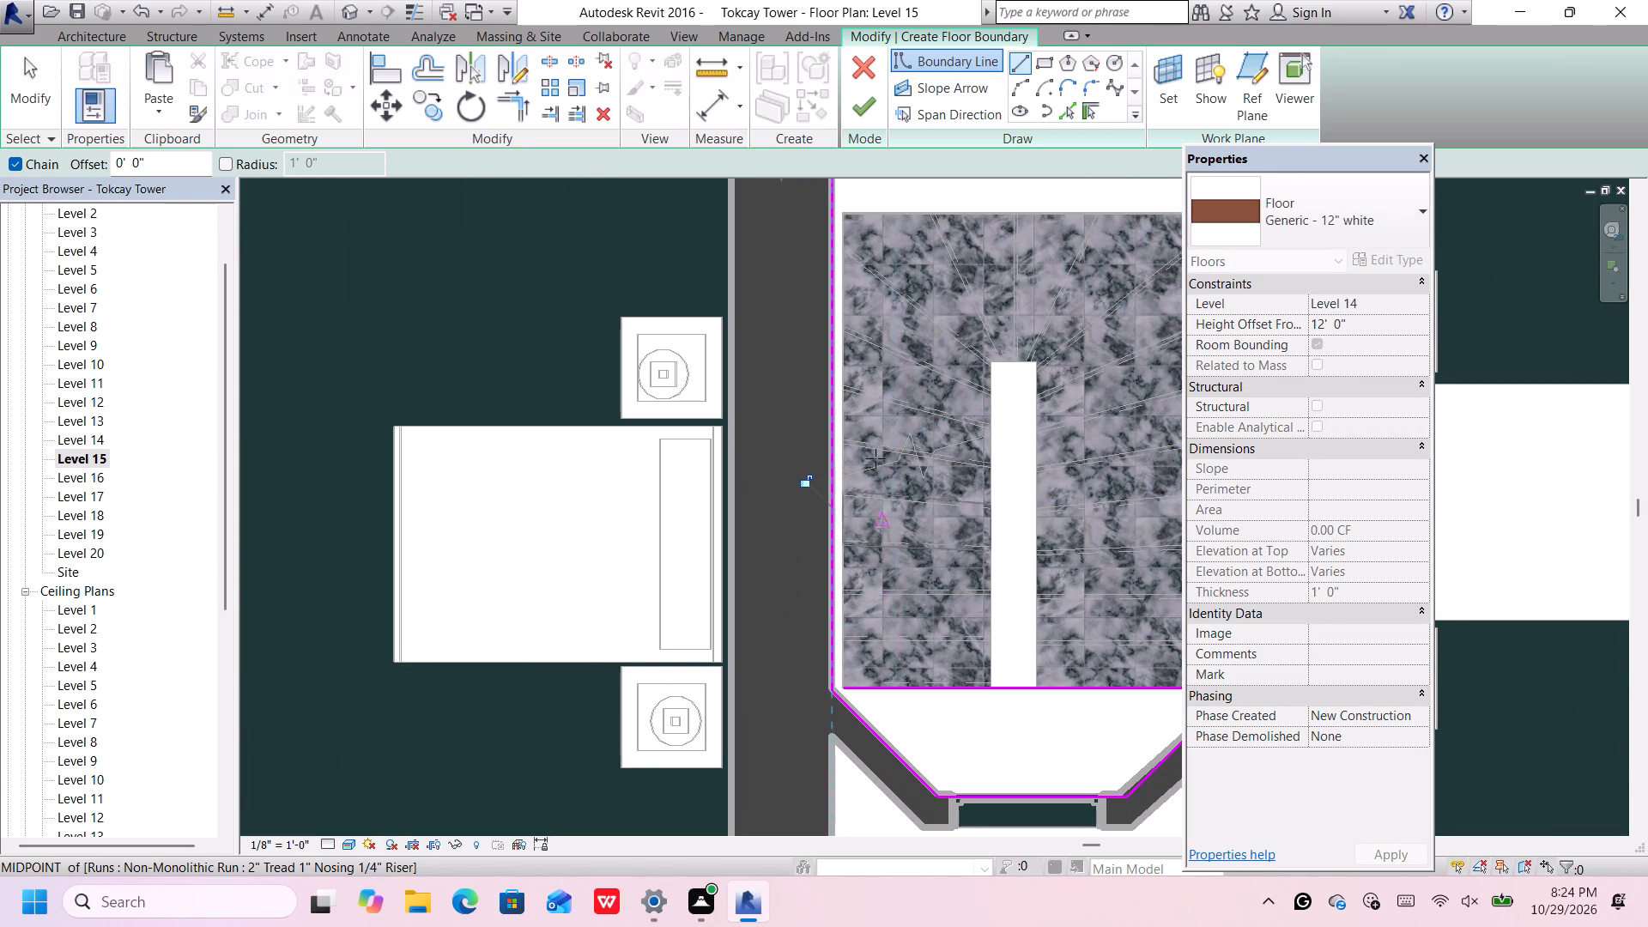
pyautogui.moveTo(881, 324); pyautogui.dragTo(896, 387, button='middle')
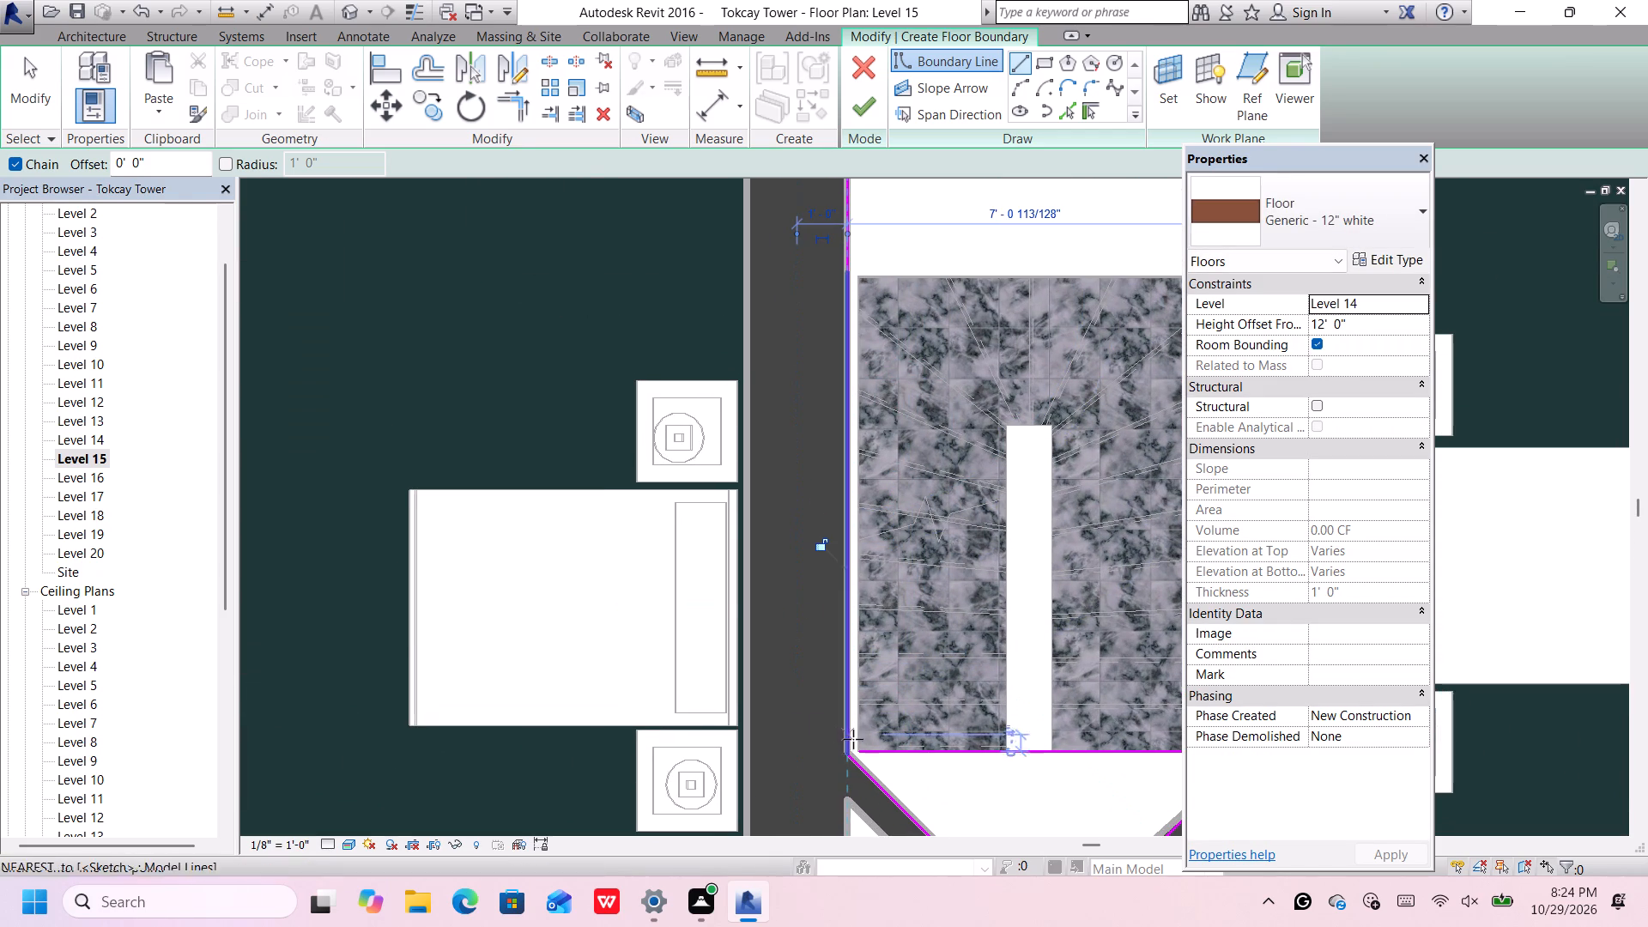
# Redraw the boundary lines along the stair's west and top edges to close its outline, and finish the floor sketch.
pyautogui.click(863, 748)
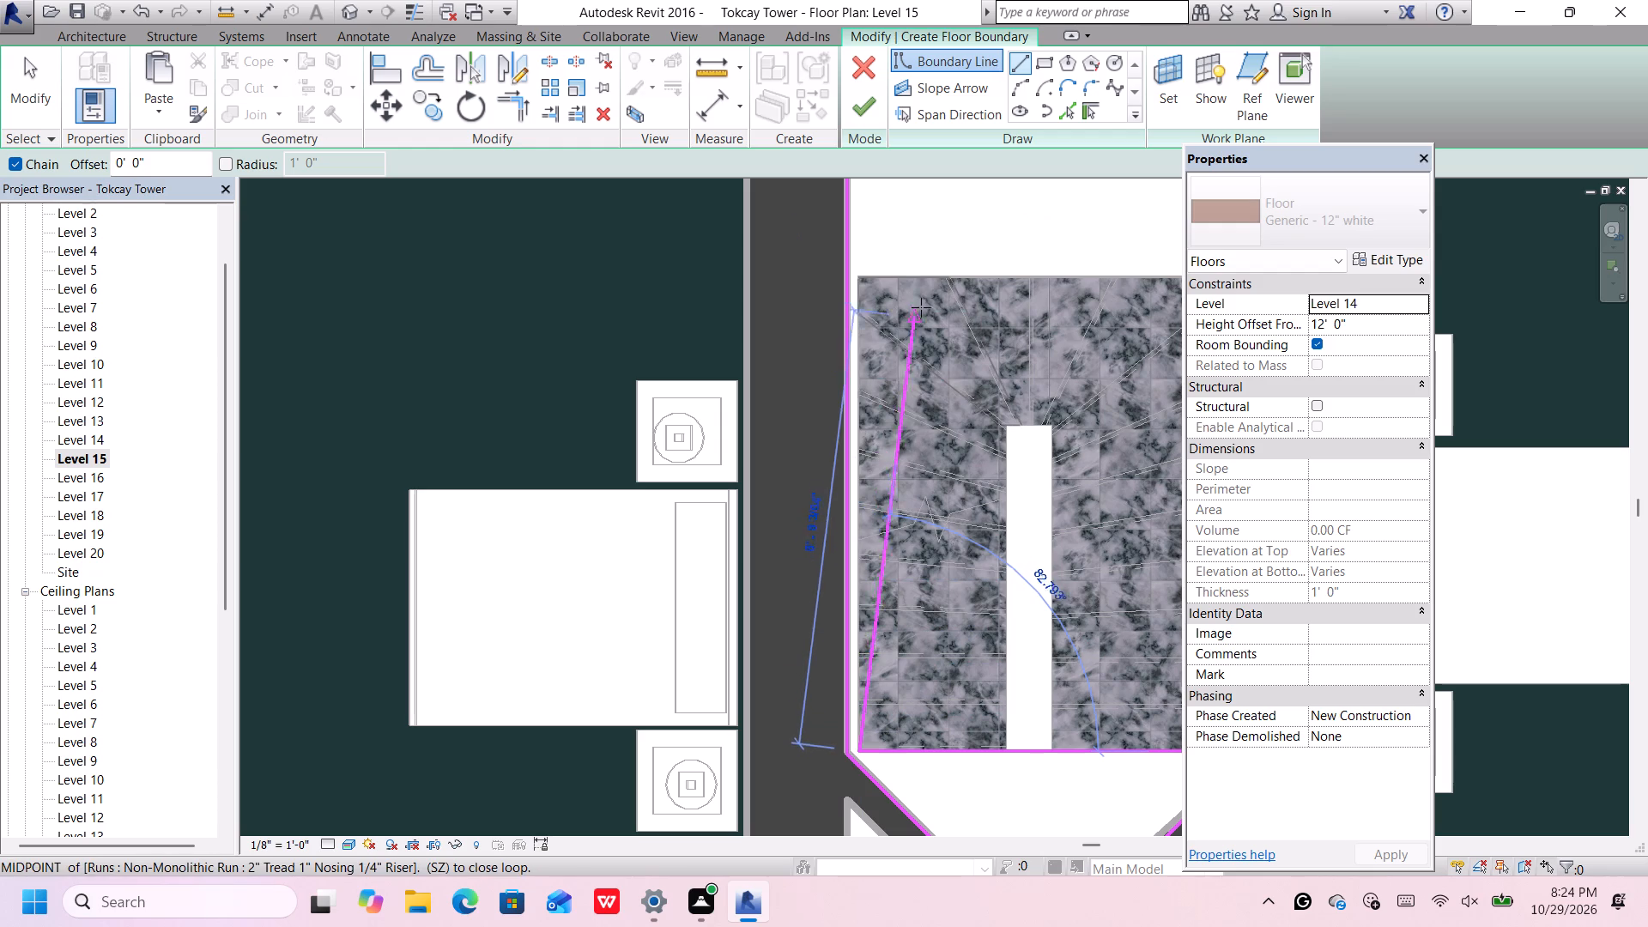
pyautogui.click(869, 278)
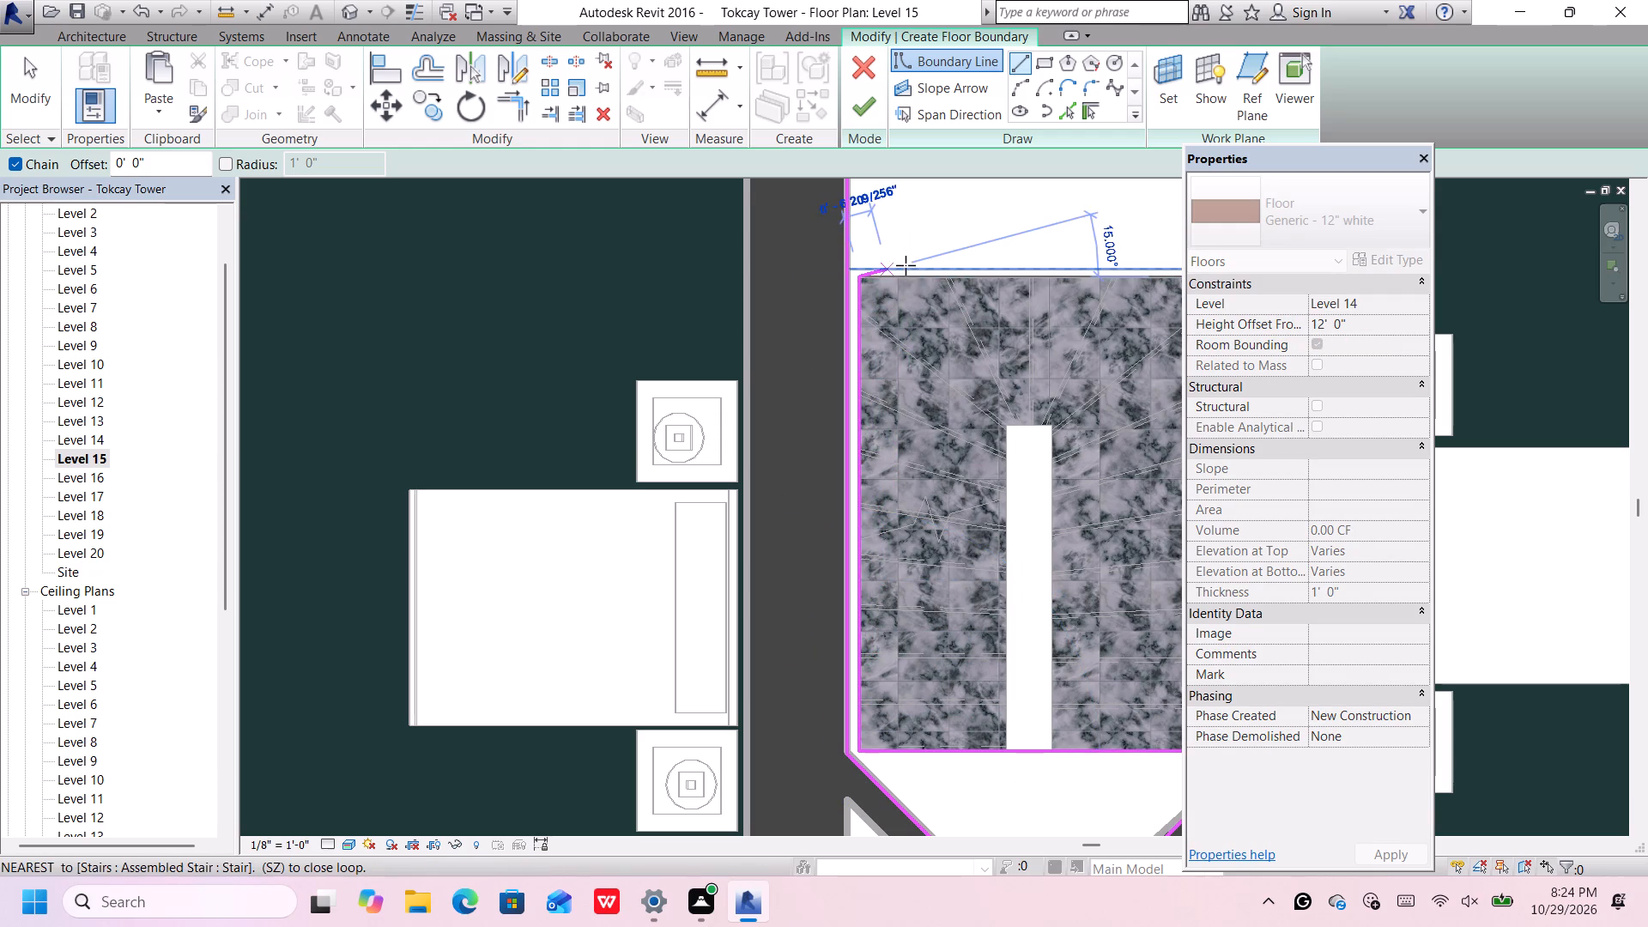
pyautogui.scroll(-4, 906, 264)
pyautogui.scroll(2, 1043, 267)
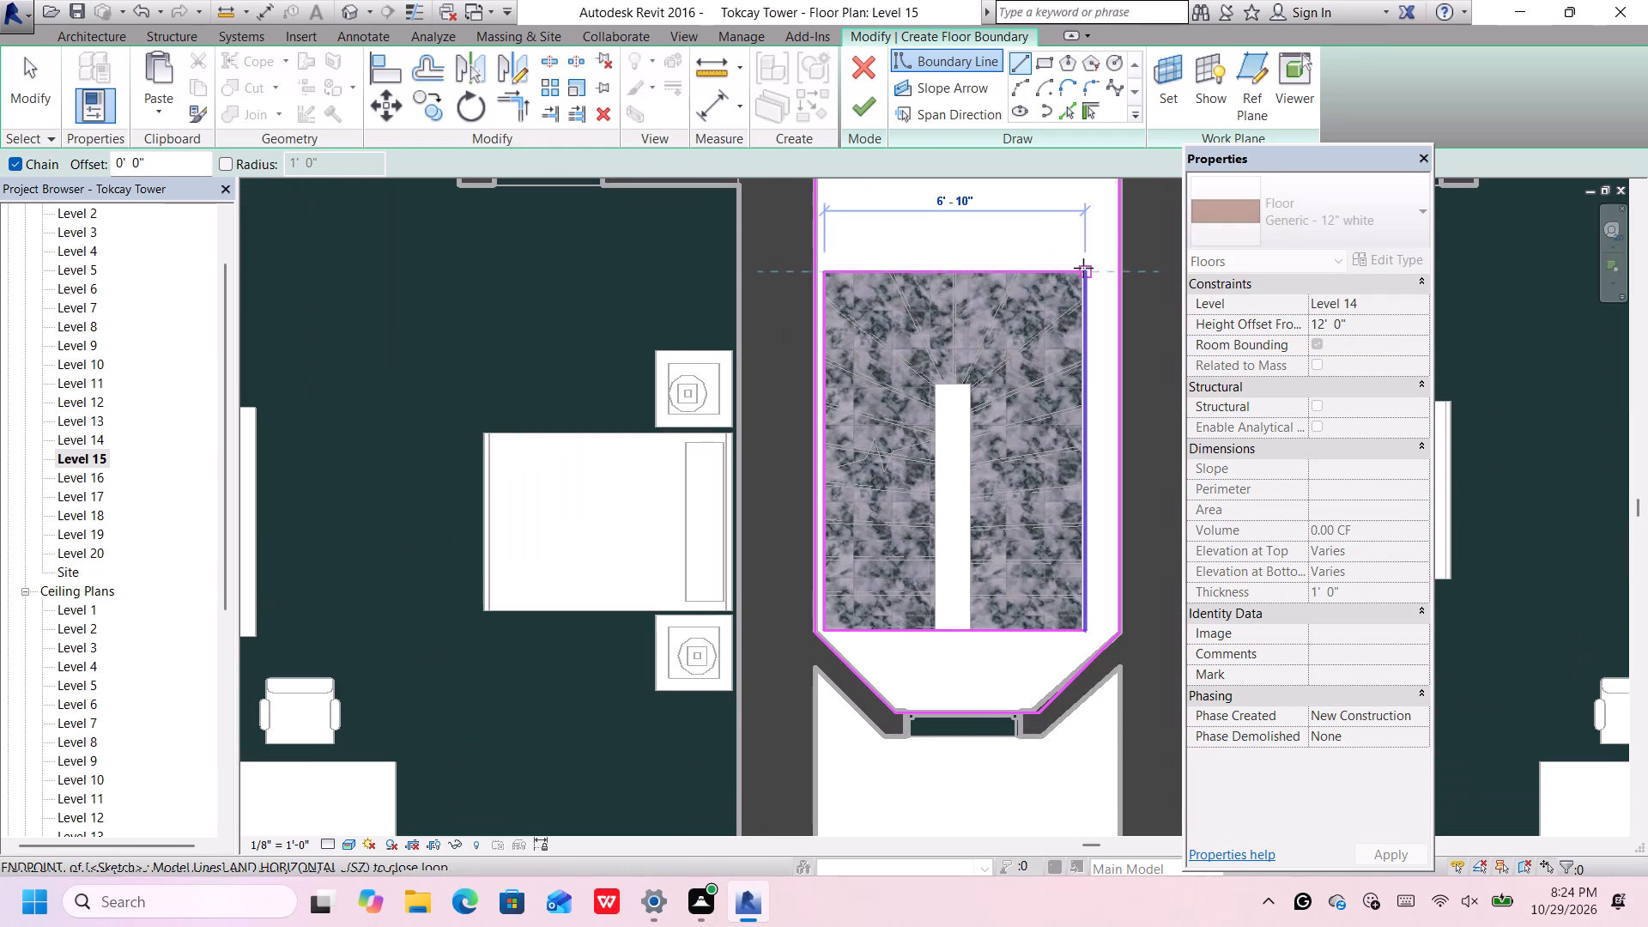
pyautogui.click(1085, 274)
pyautogui.click(871, 110)
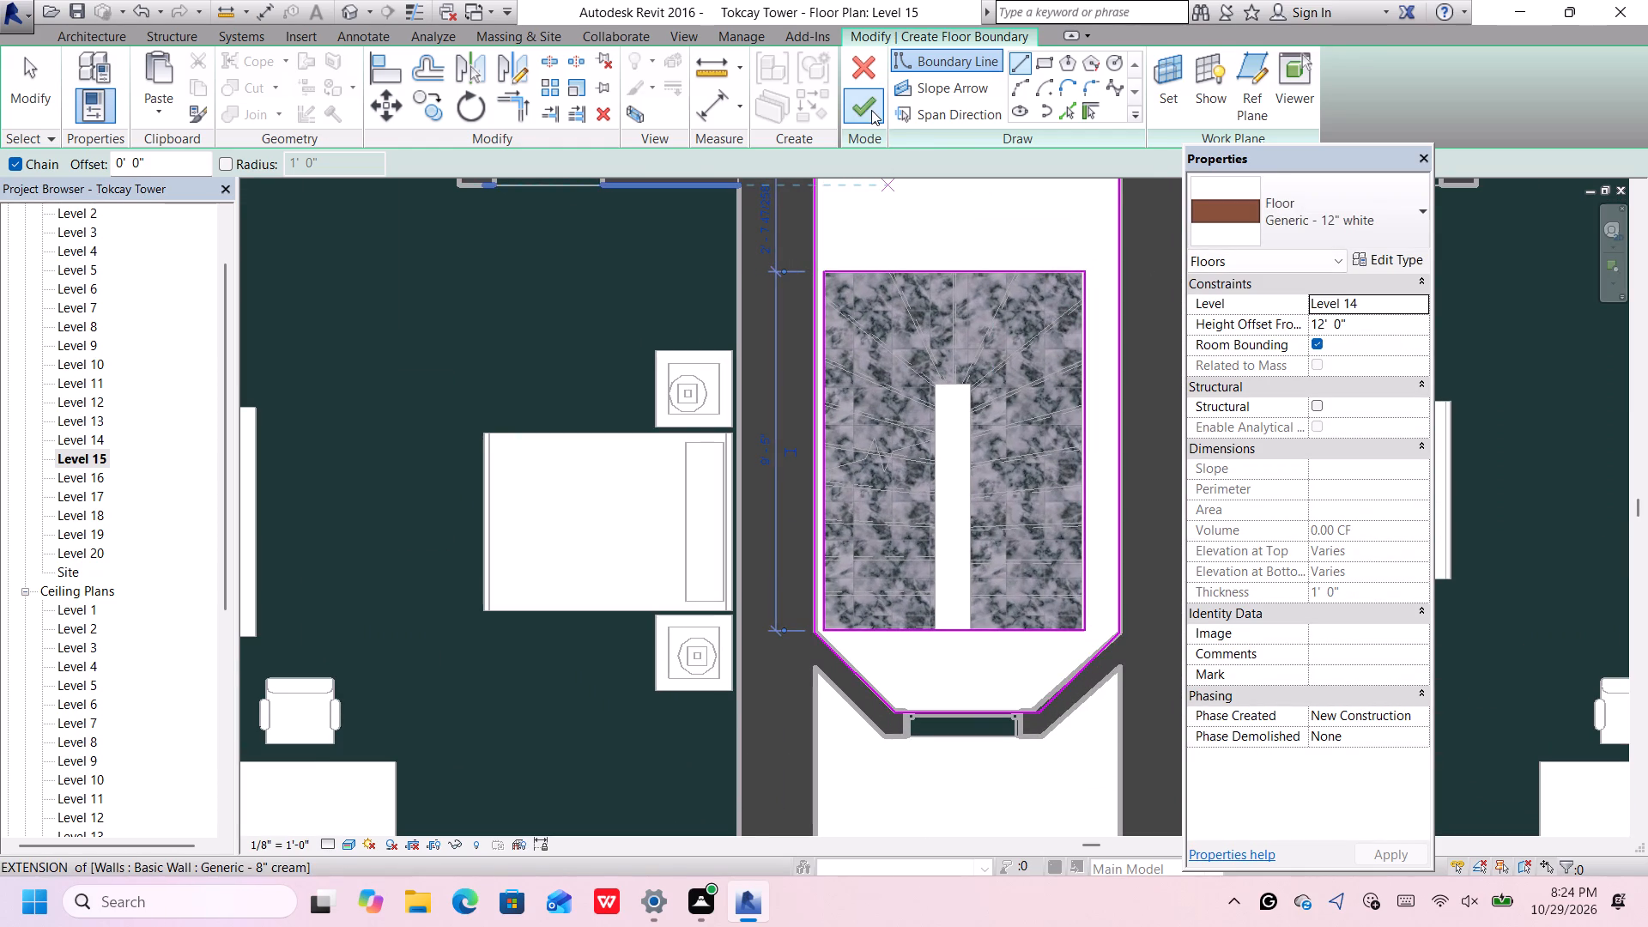
# Open the Level 16 floor plan.
pyautogui.scroll(-3, 880, 250)
pyautogui.moveTo(879, 254); pyautogui.dragTo(869, 268, button='middle')
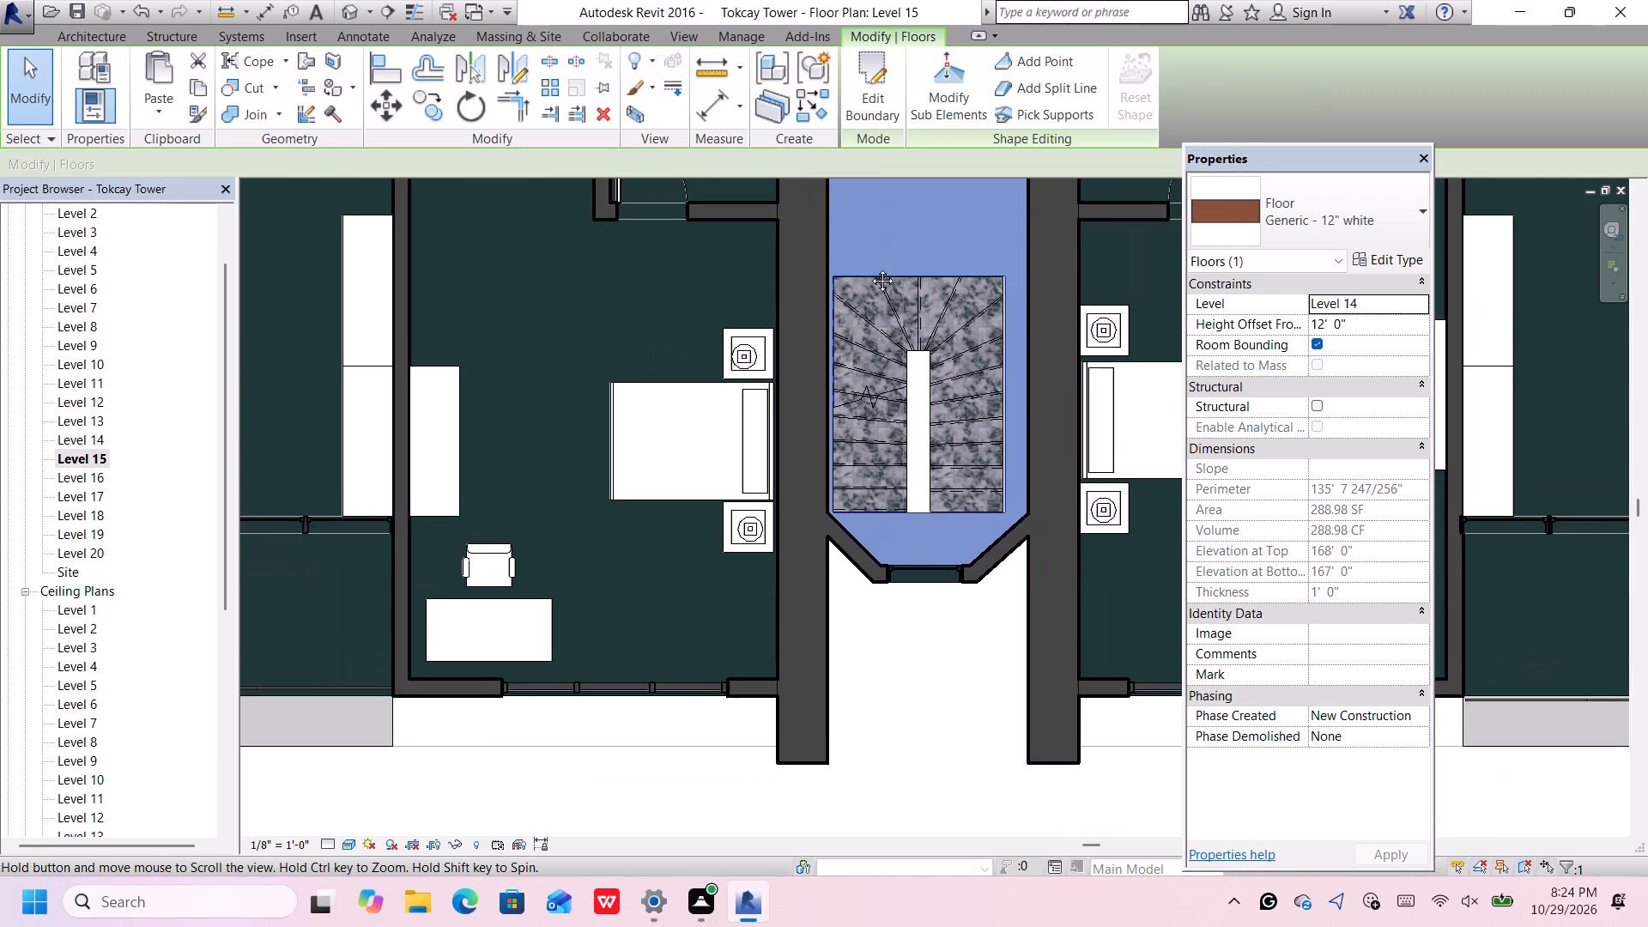
pyautogui.moveTo(869, 268); pyautogui.dragTo(854, 321, button='middle')
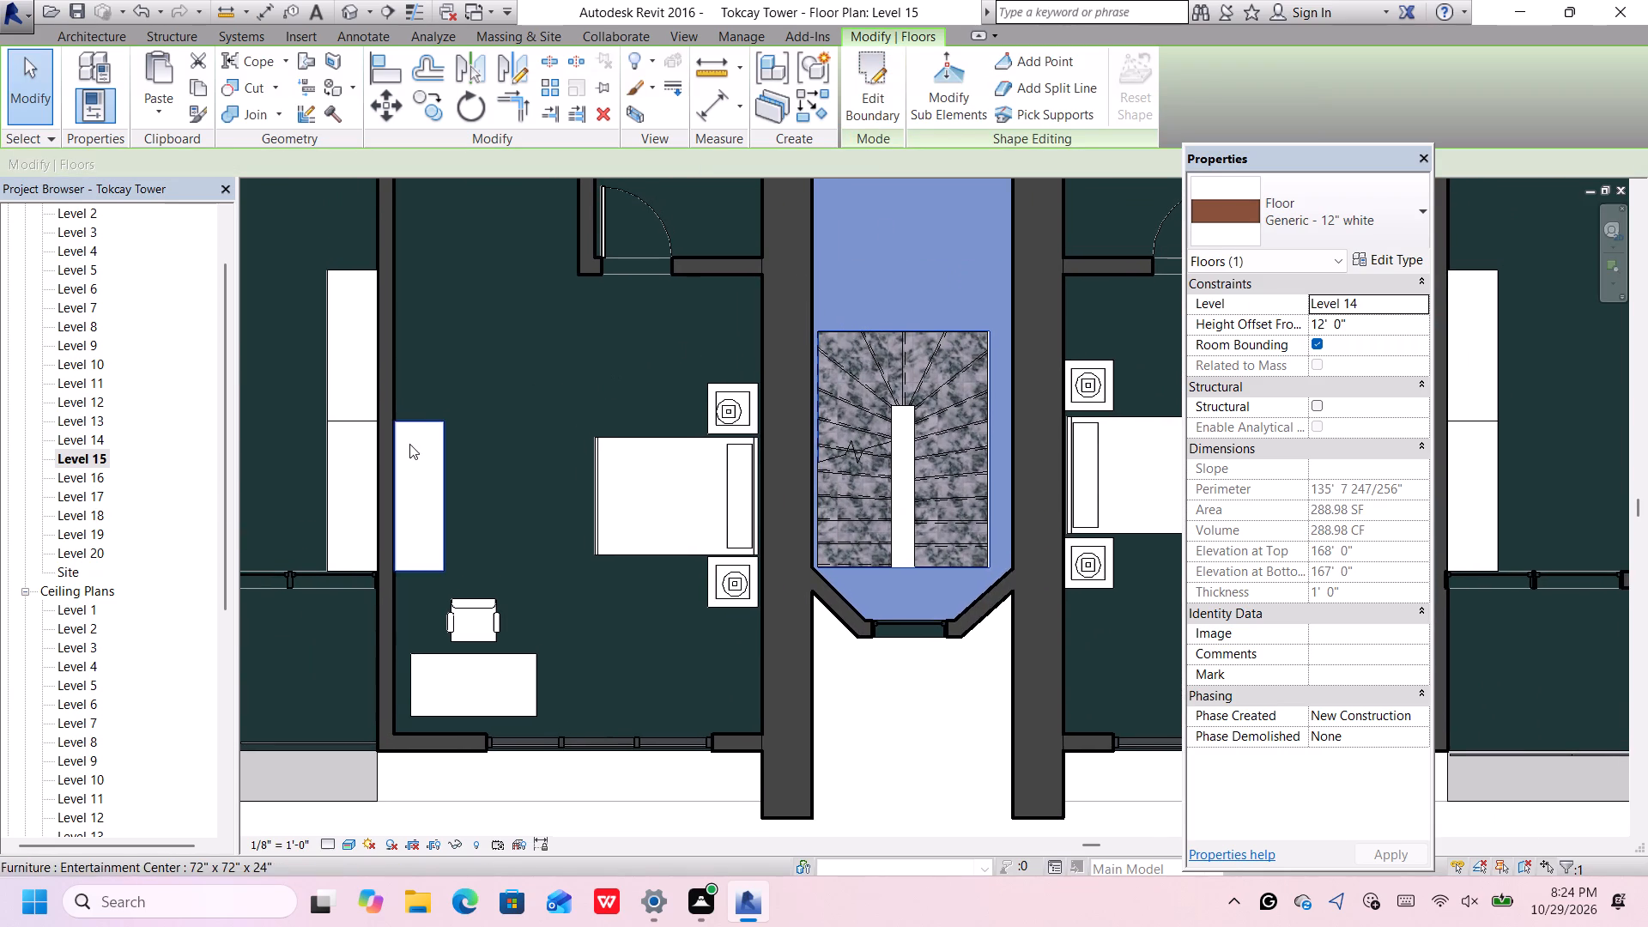
pyautogui.click(93, 475)
pyautogui.moveTo(93, 476); pyautogui.dragTo(97, 483)
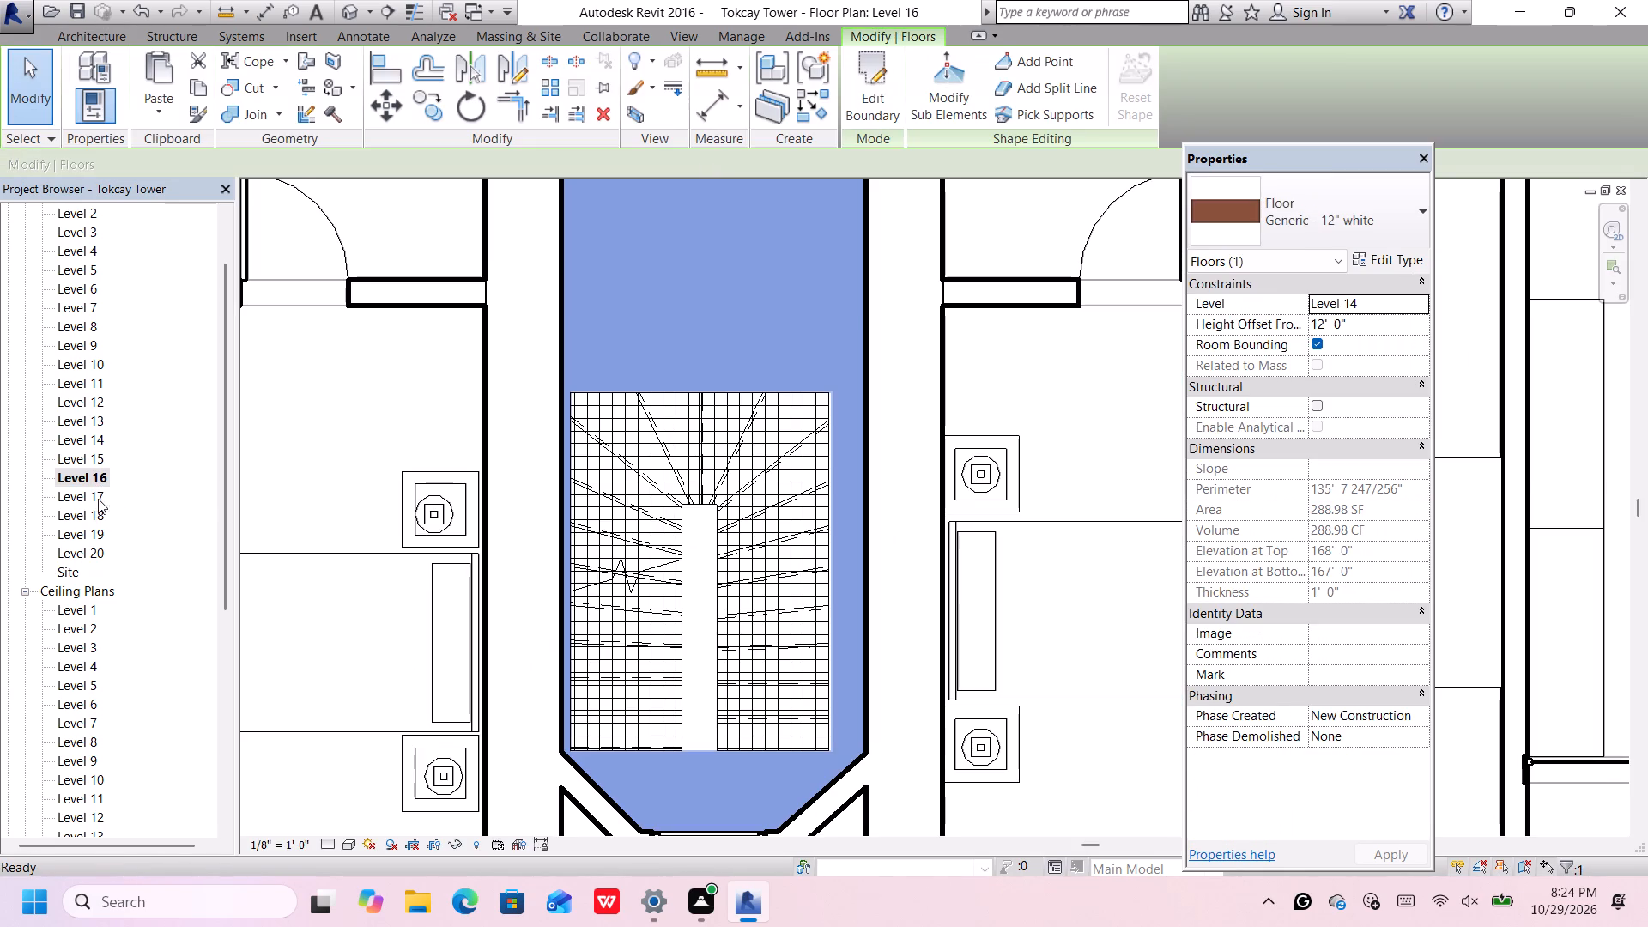
# Clear the floor selection and set the Level 16 plan's visual style to Realistic.
pyautogui.scroll(-3, 494, 515)
pyautogui.scroll(-3, 597, 467)
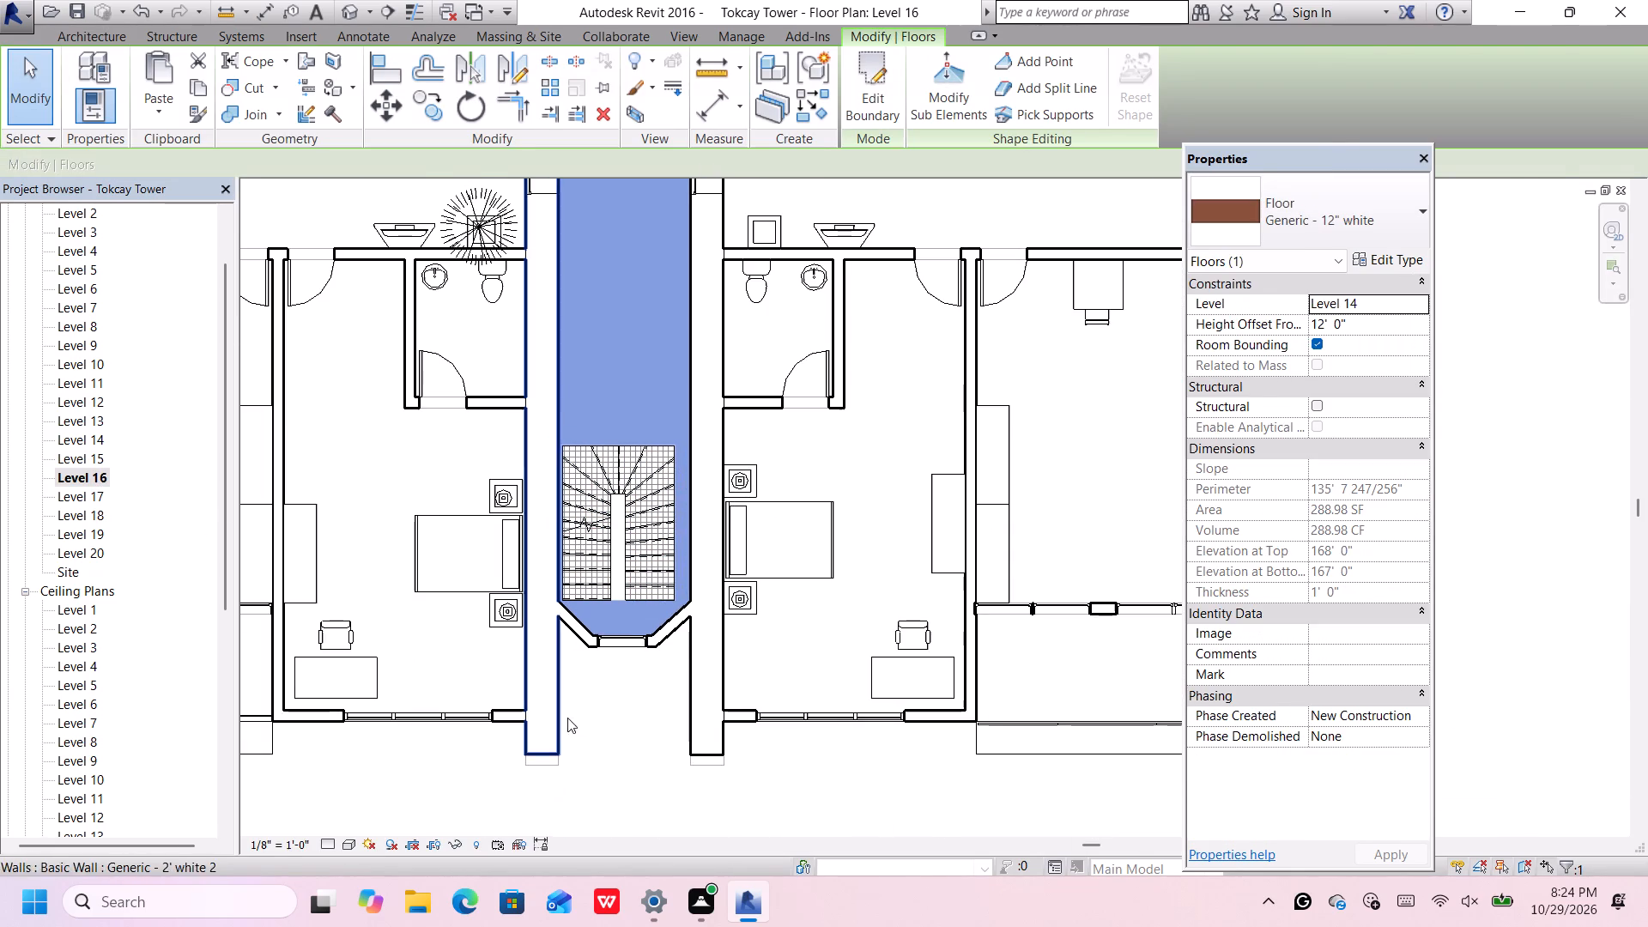
pyautogui.click(585, 731)
pyautogui.scroll(-2, 636, 616)
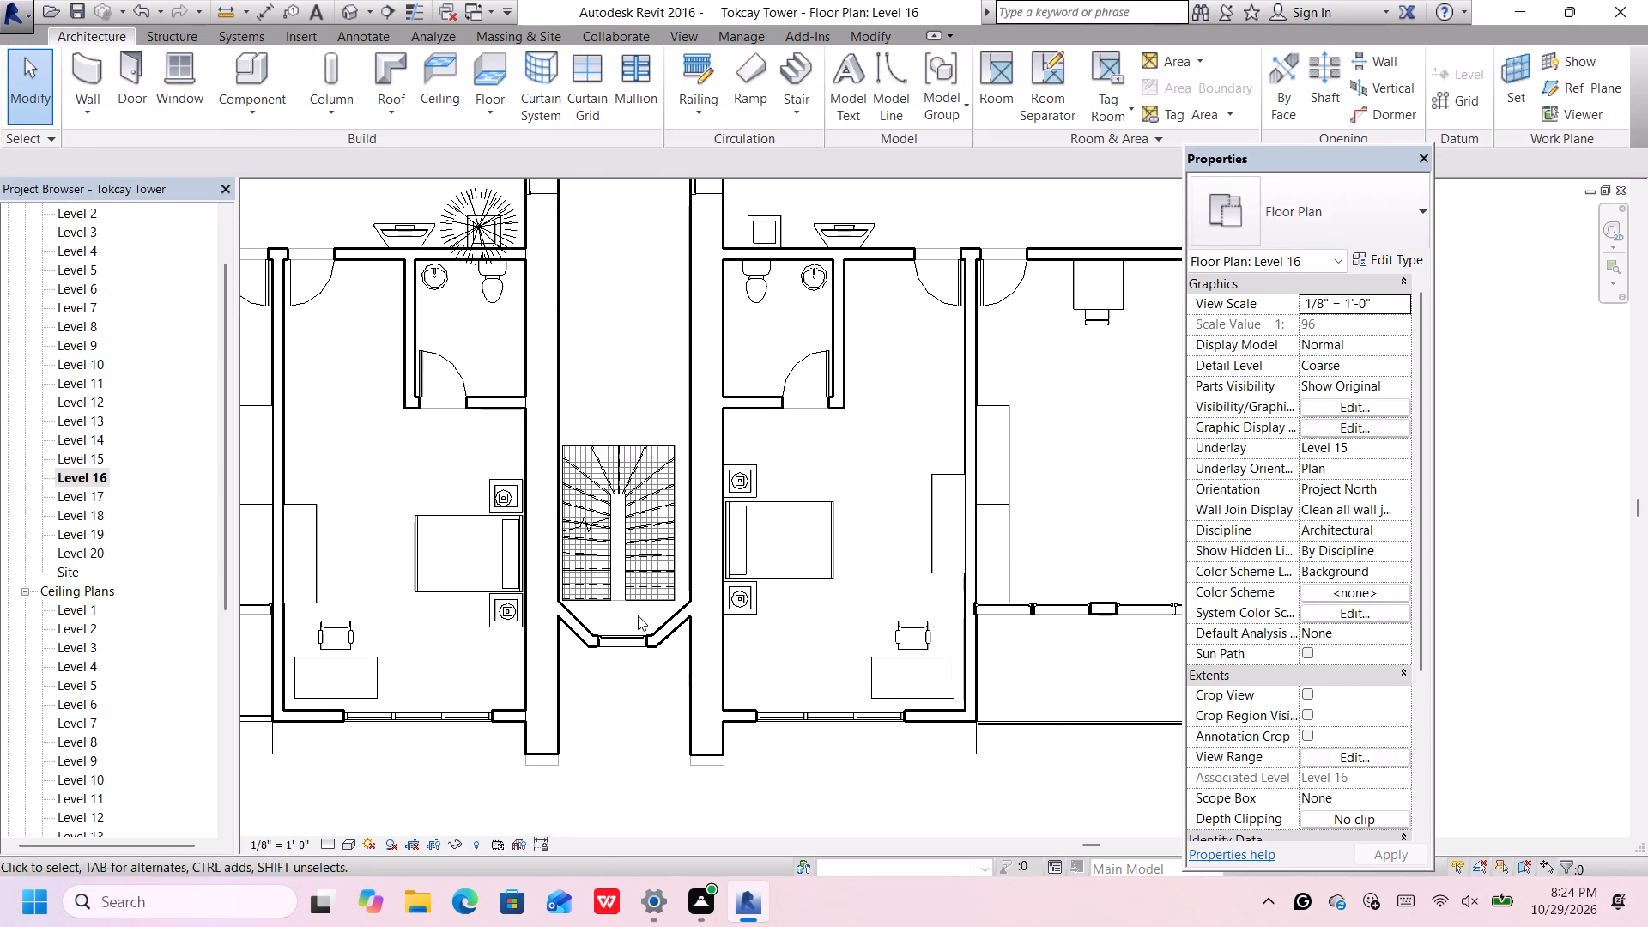
pyautogui.scroll(-5, 638, 615)
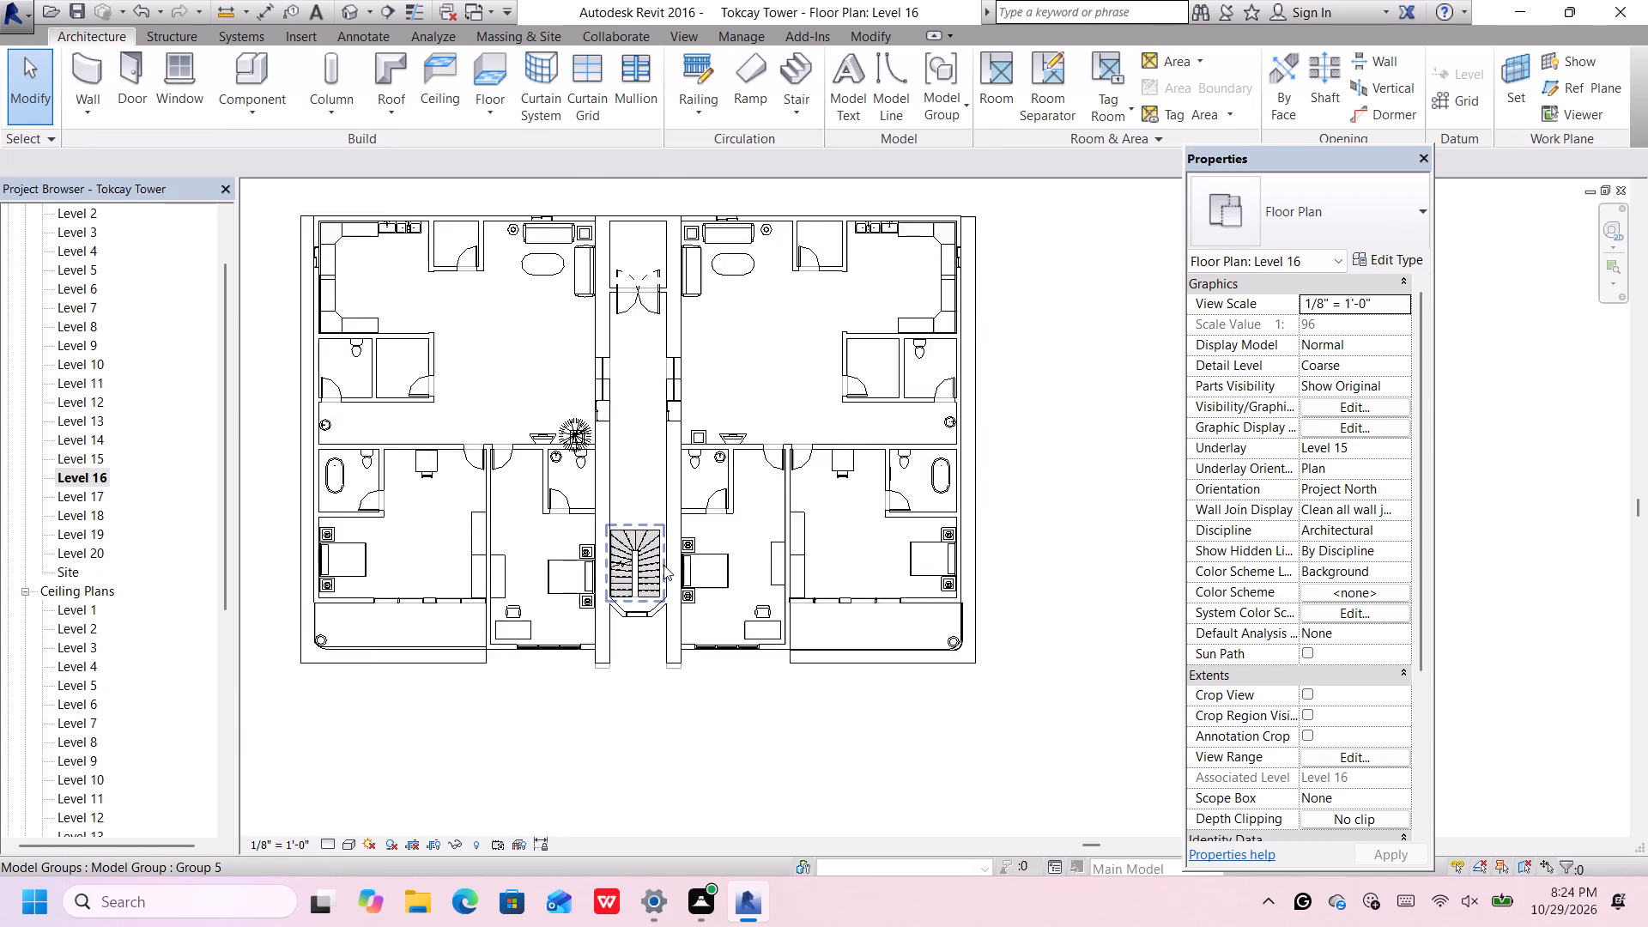
pyautogui.scroll(-1, 663, 565)
pyautogui.click(346, 843)
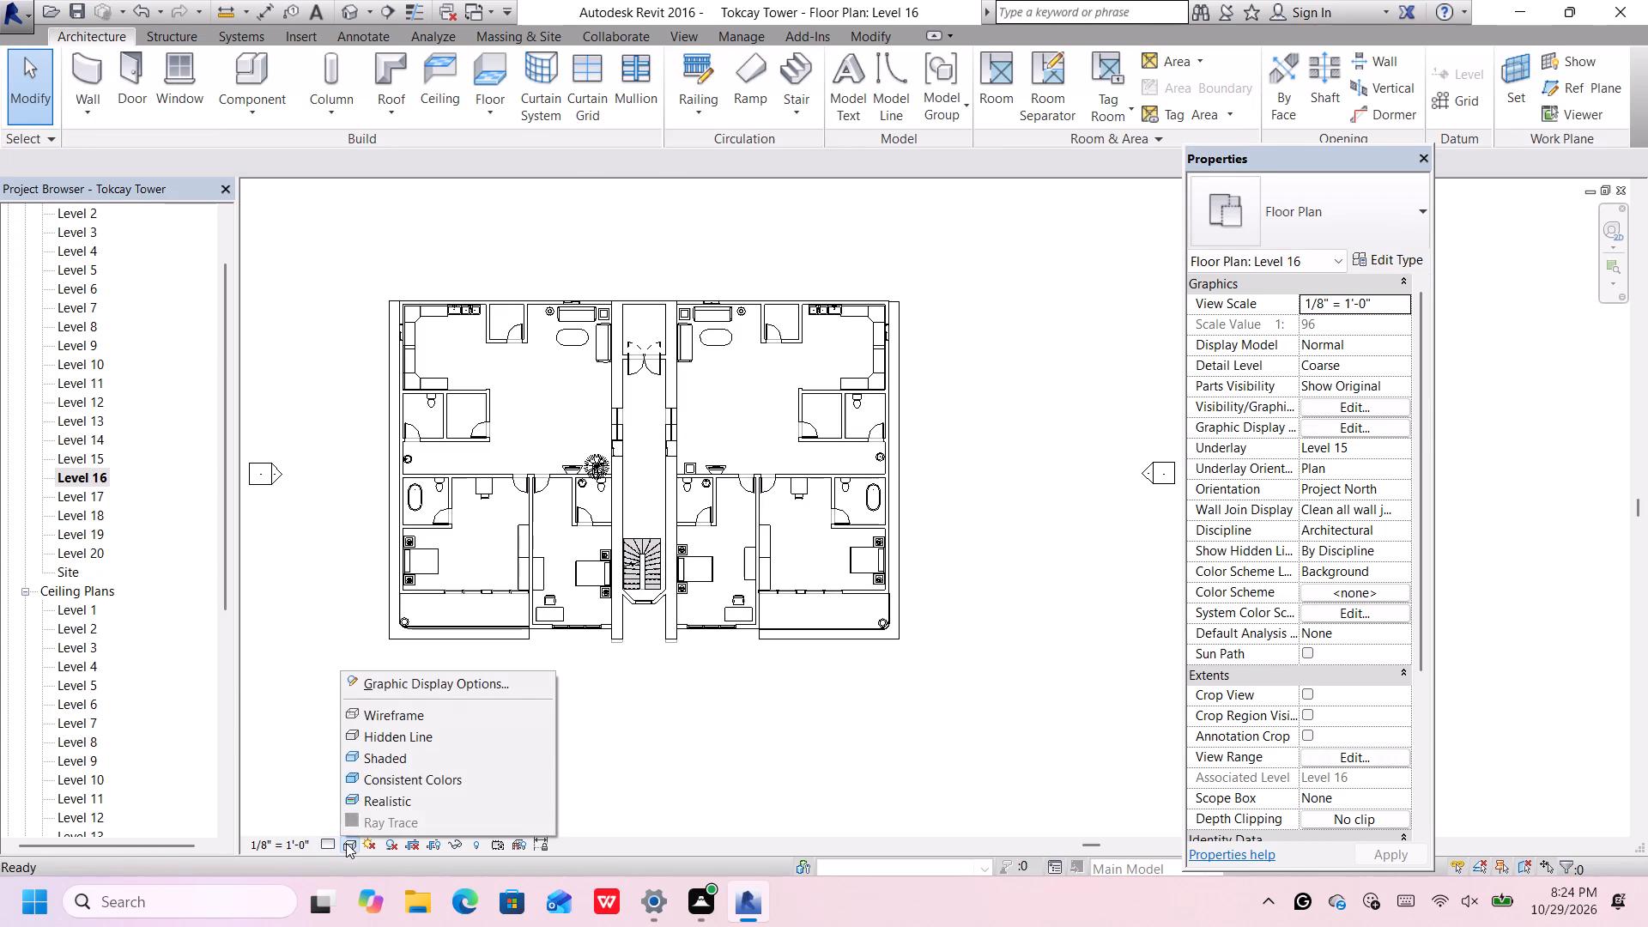
pyautogui.click(385, 794)
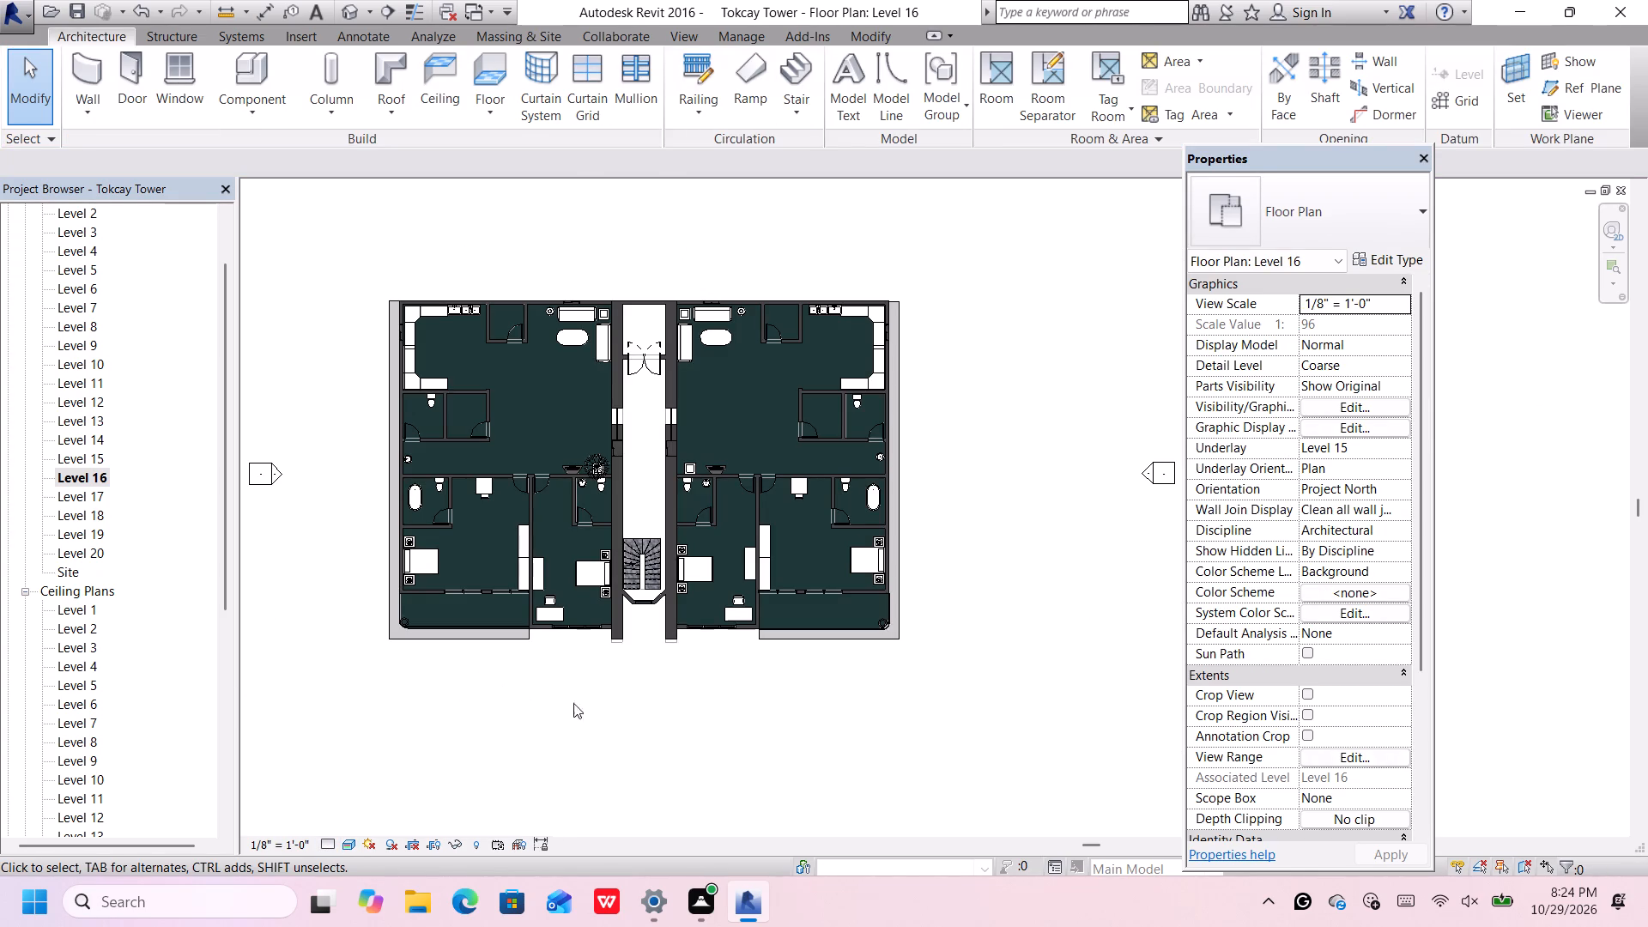
# Start a Generic - 12" white floor and sketch a rectangle about 33'-3" long between the corridor walls, from the double door to the stair.
pyautogui.scroll(6, 648, 413)
pyautogui.scroll(1, 618, 328)
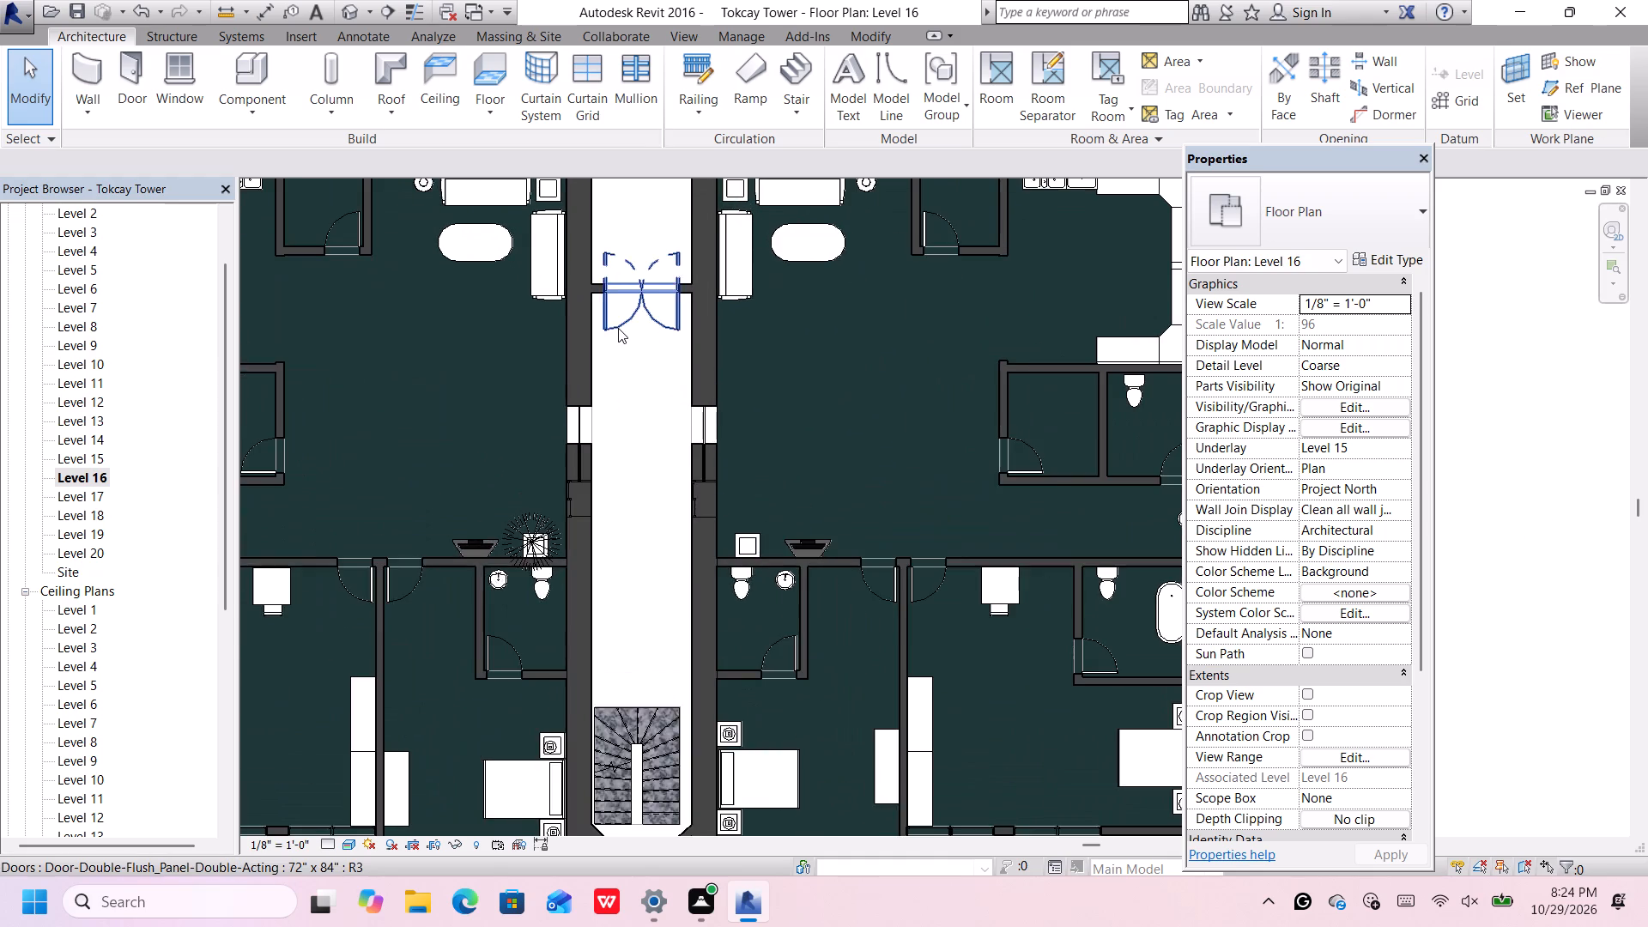
pyautogui.moveTo(618, 330); pyautogui.dragTo(639, 361, button='middle')
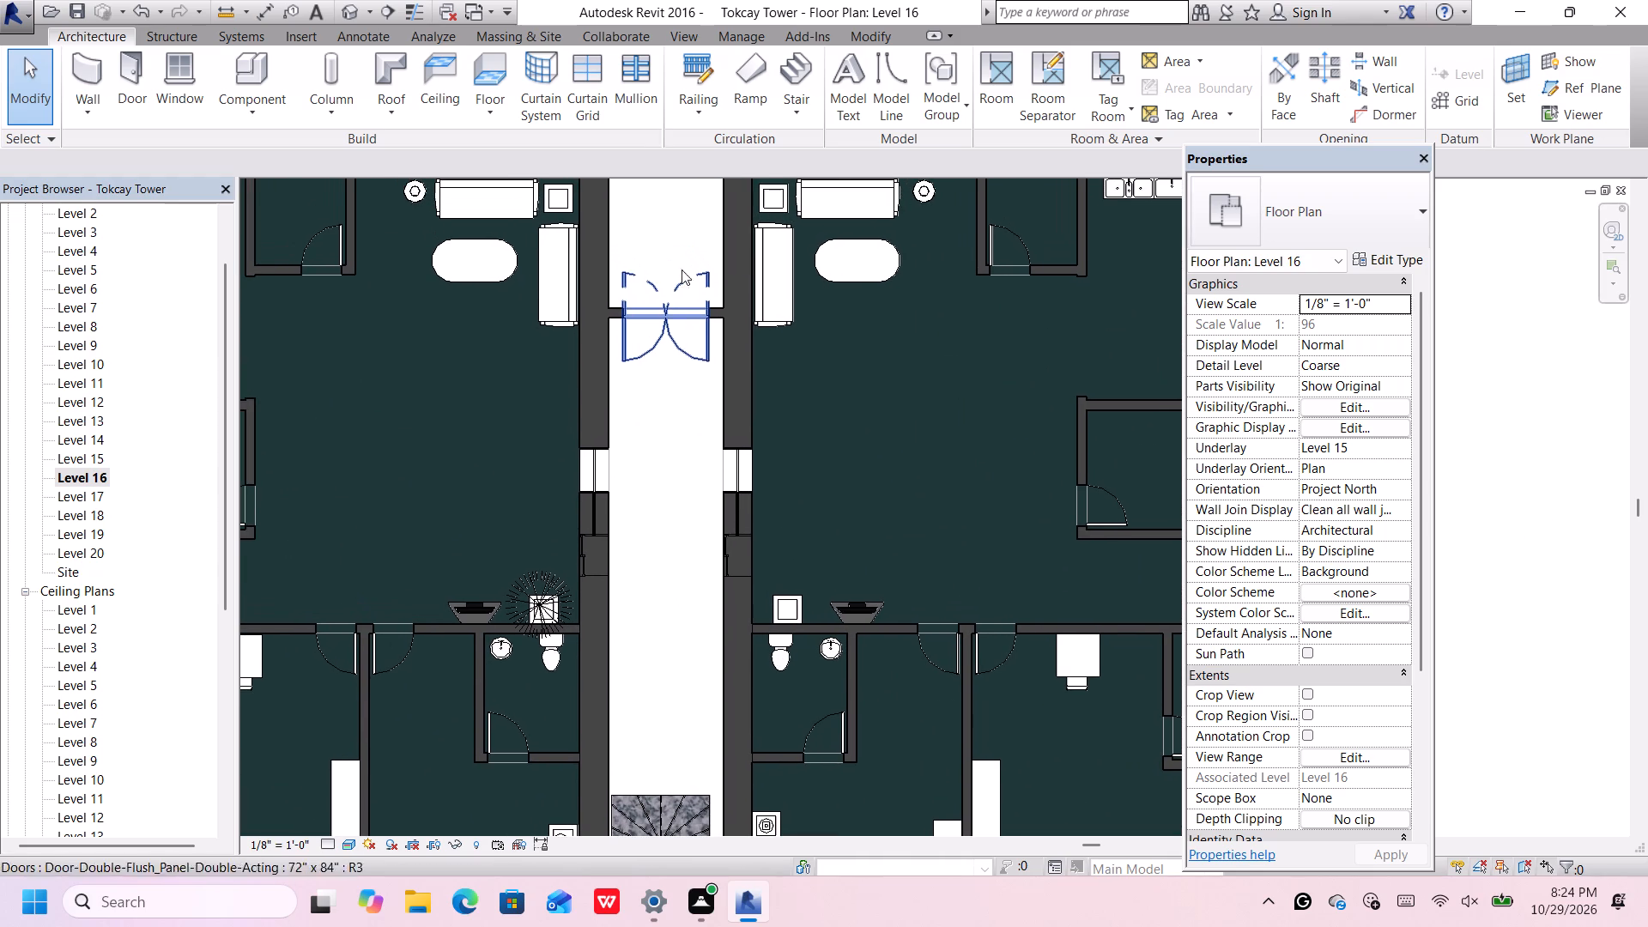
pyautogui.click(479, 63)
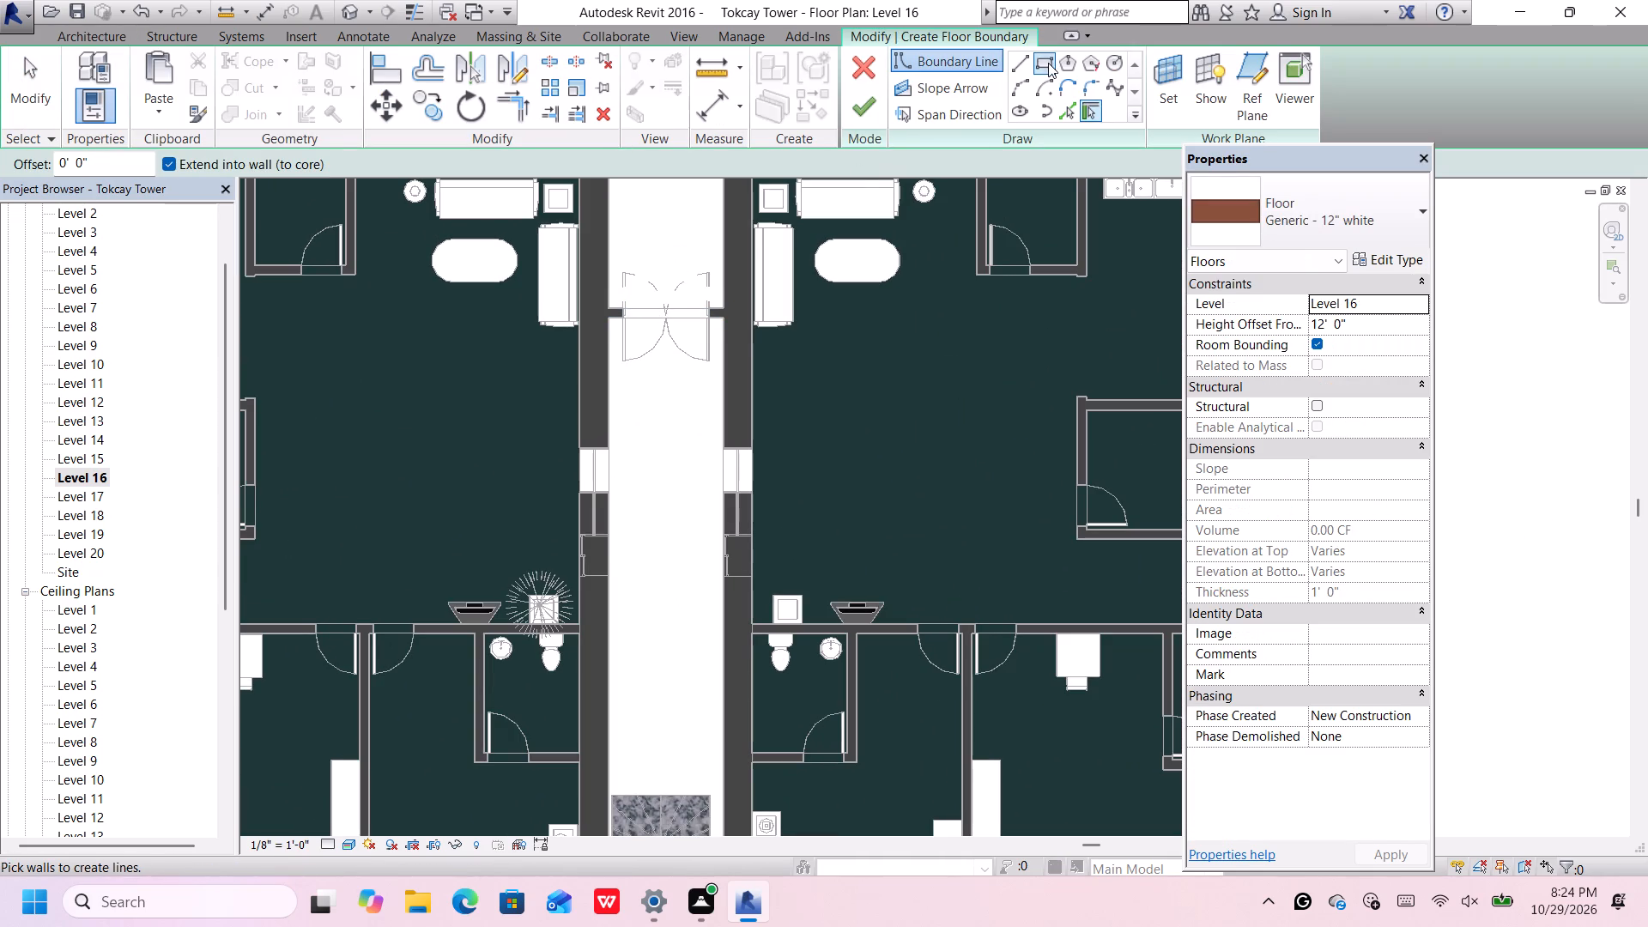
pyautogui.click(1048, 63)
pyautogui.scroll(3, 615, 320)
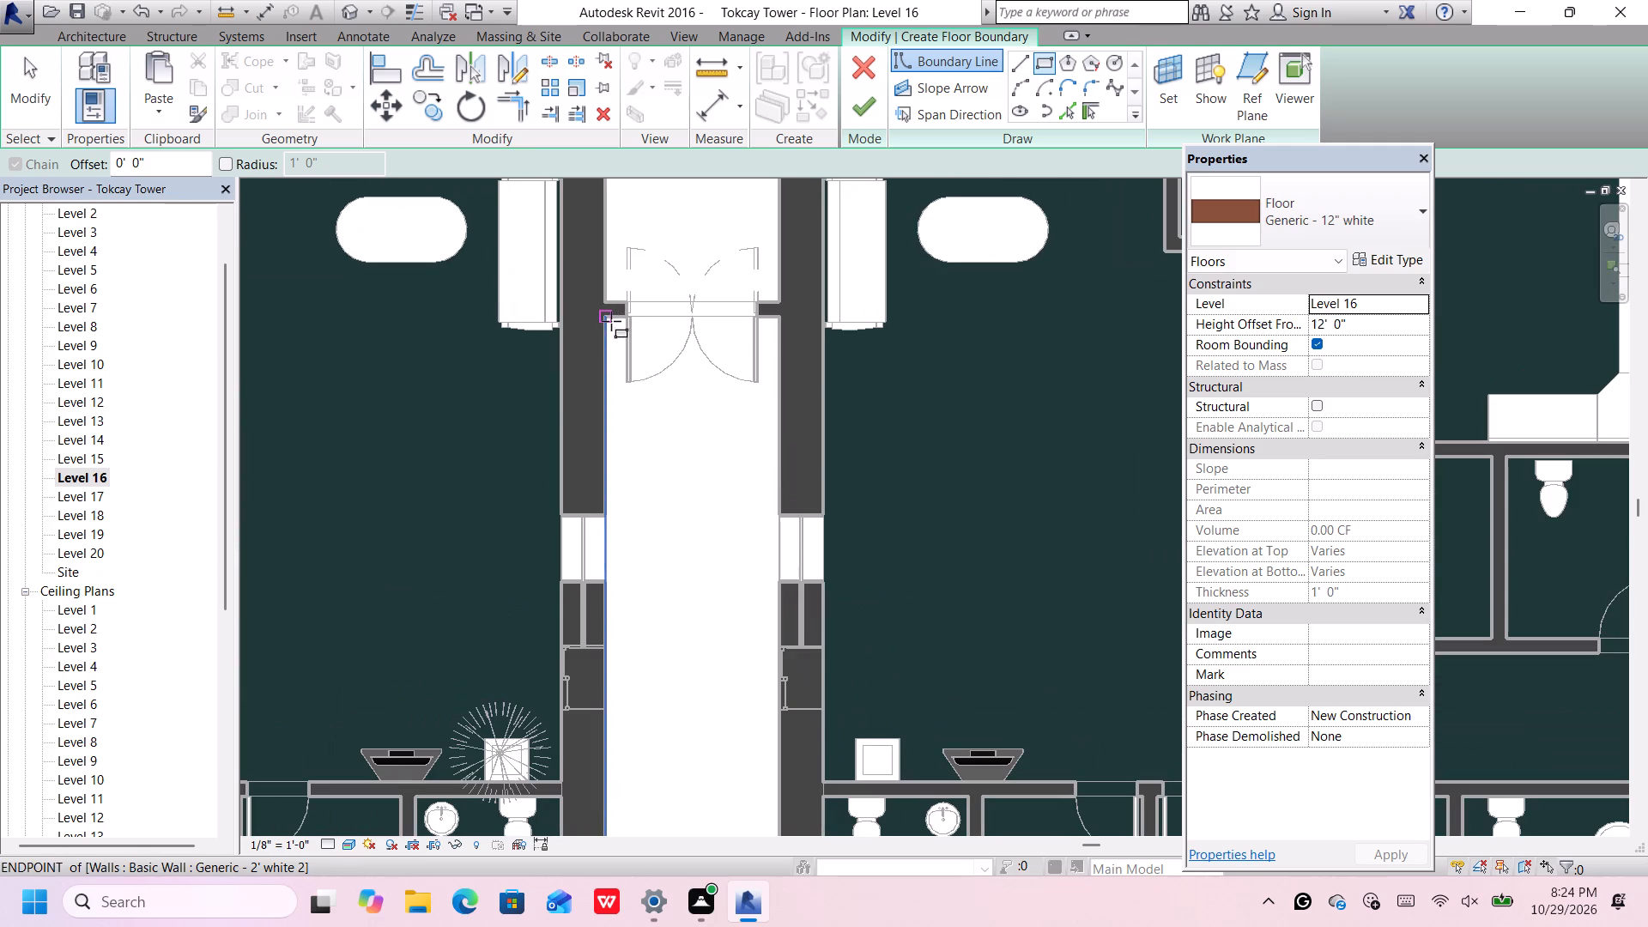
pyautogui.click(611, 321)
pyautogui.scroll(-9, 613, 330)
pyautogui.scroll(5, 650, 455)
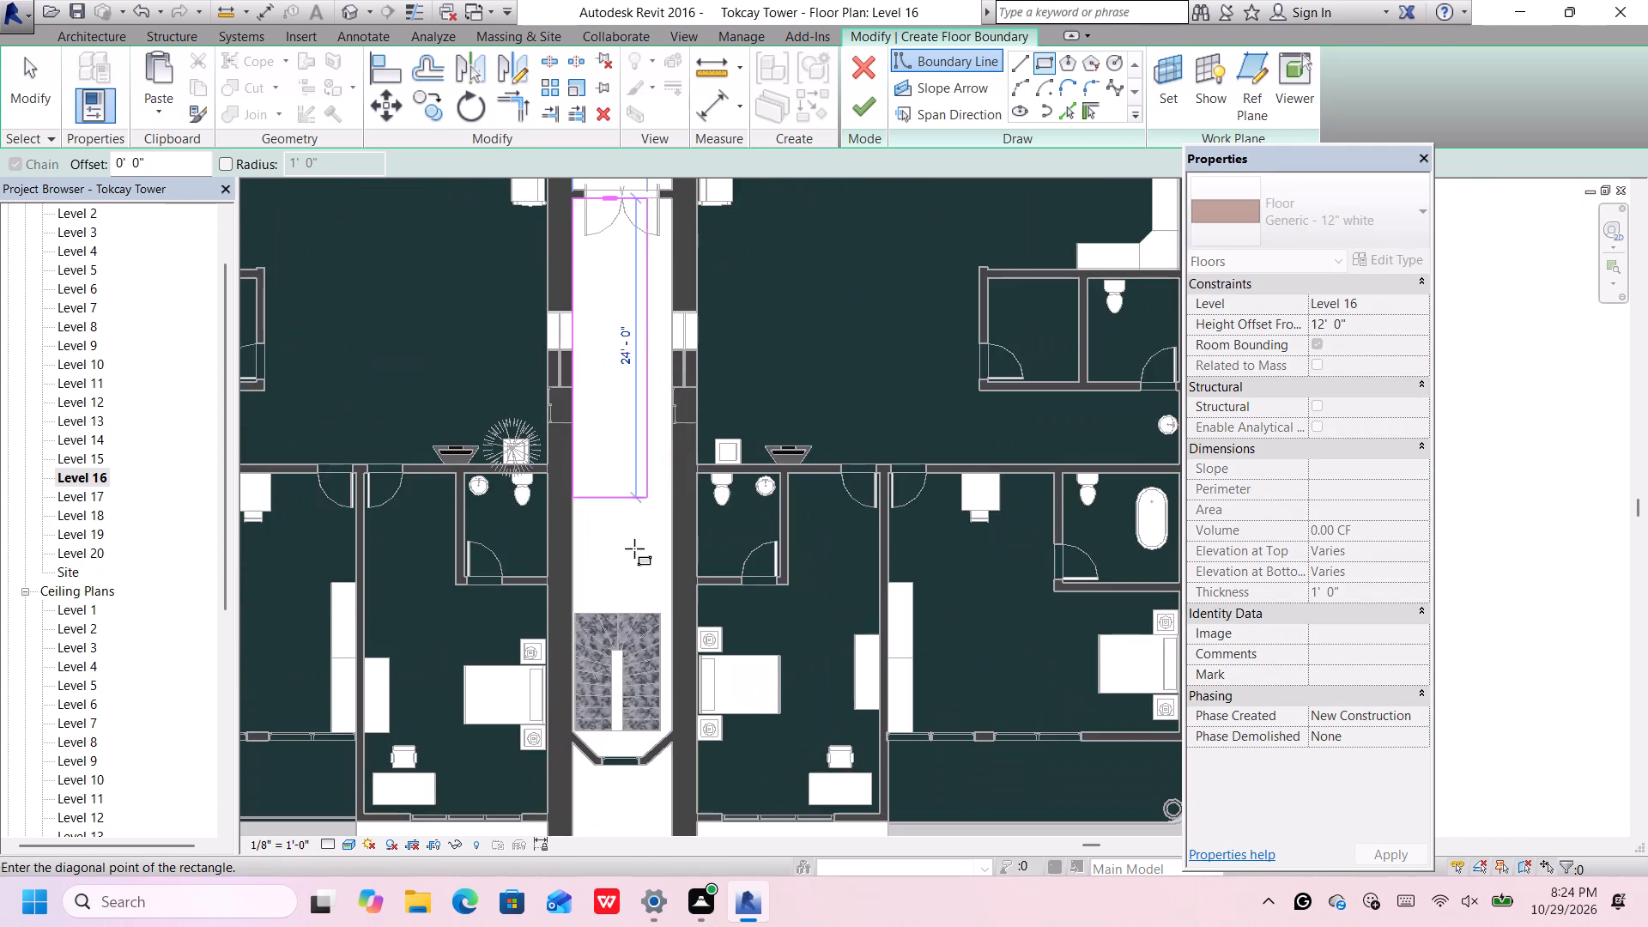
pyautogui.scroll(5, 632, 562)
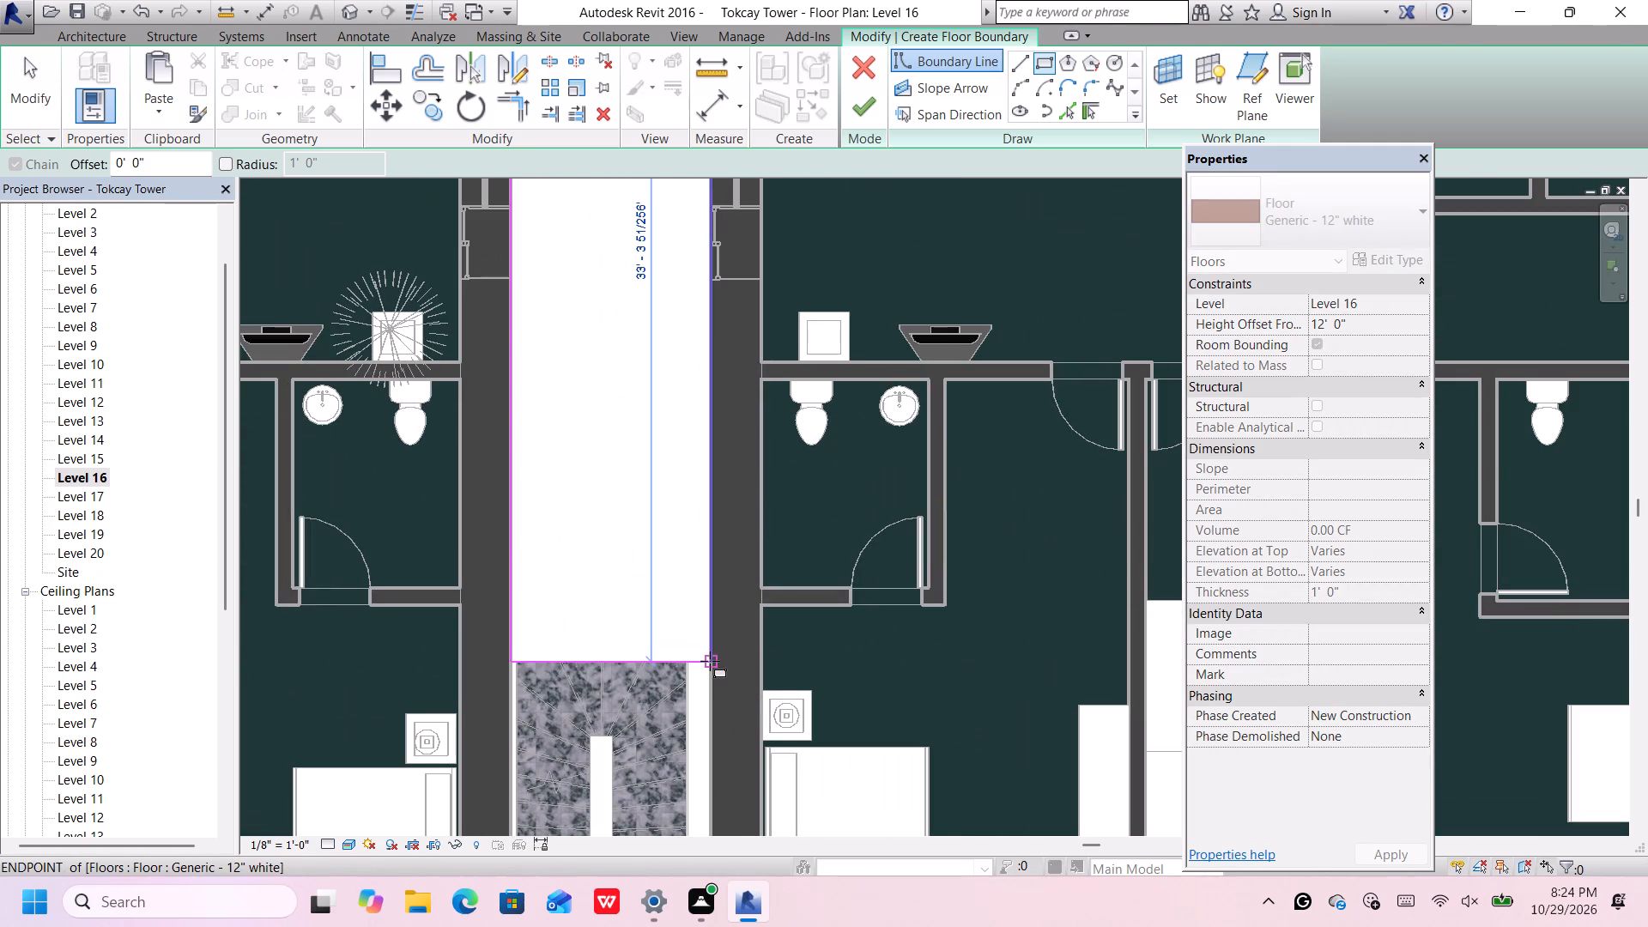
pyautogui.click(710, 661)
# Draw boundary lines from the rectangle's southeast corner down the east shaft wall, around the angled end walls and up the west wall.
pyautogui.scroll(-6, 713, 651)
pyautogui.moveTo(713, 711); pyautogui.dragTo(713, 532, button='middle')
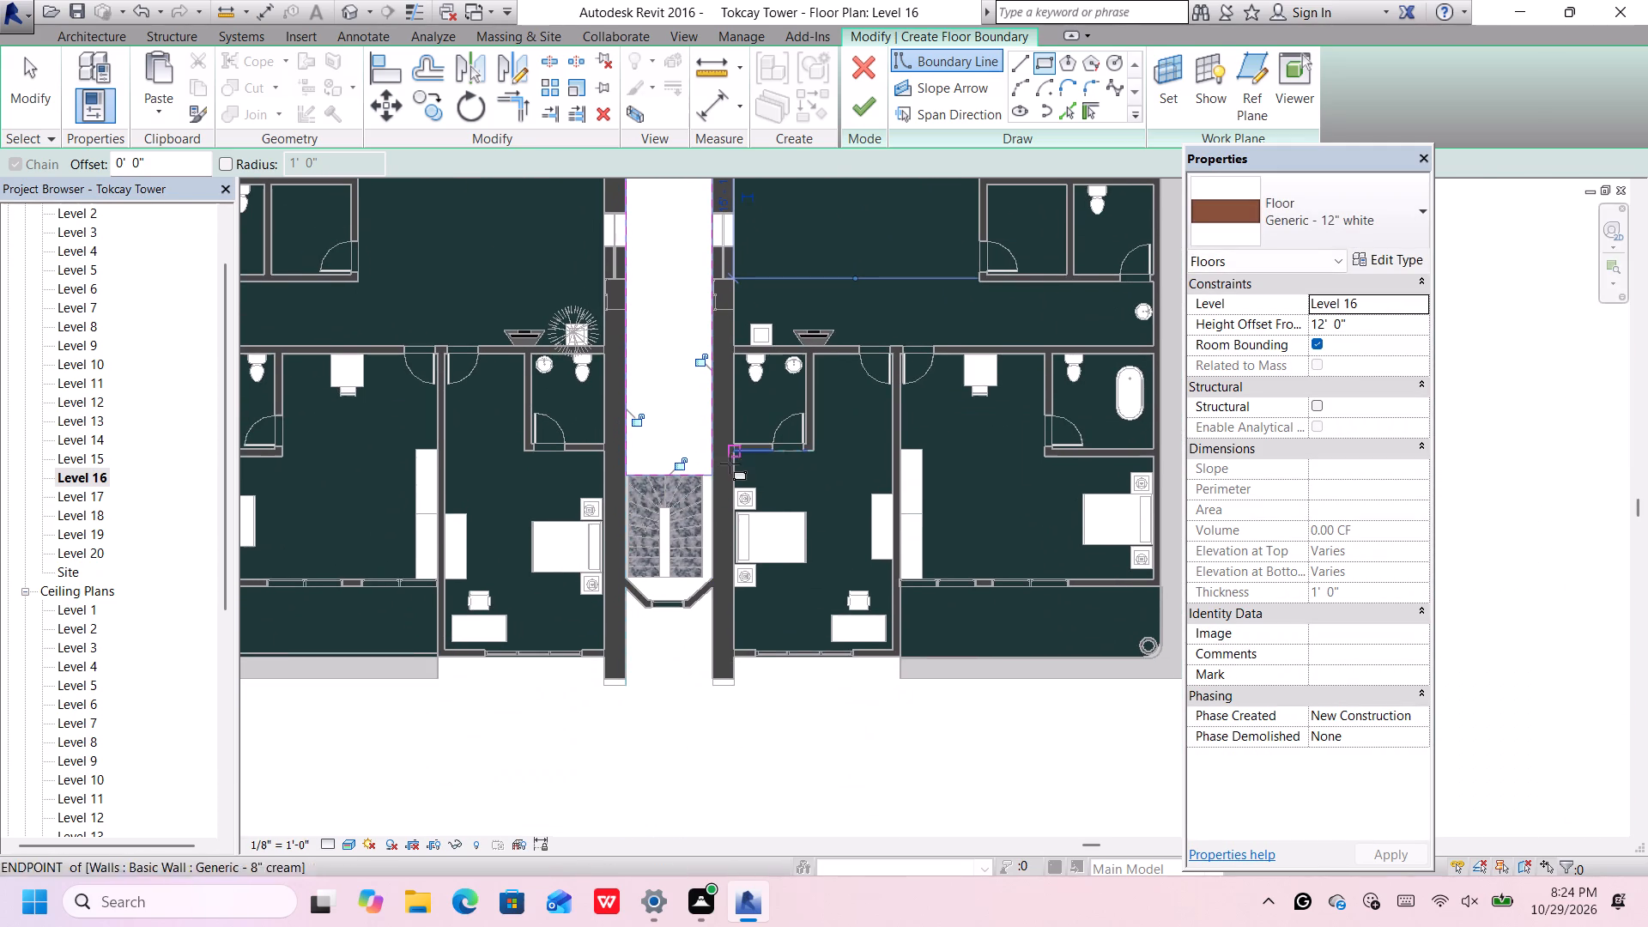
pyautogui.click(1021, 62)
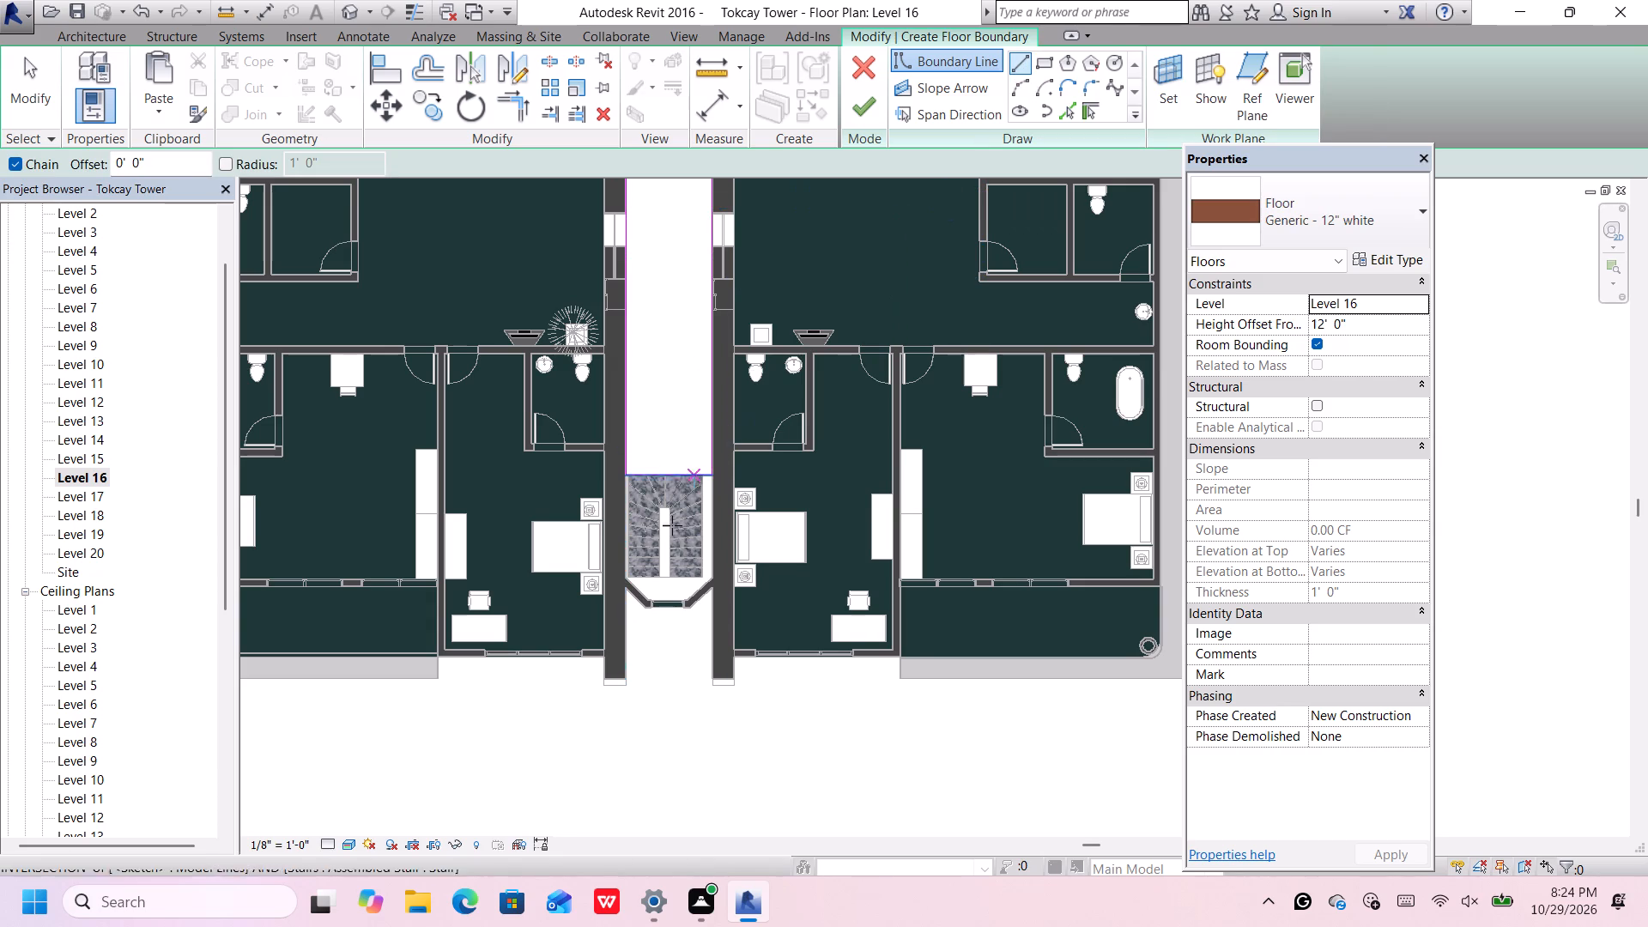
pyautogui.scroll(6, 673, 569)
pyautogui.scroll(4, 610, 437)
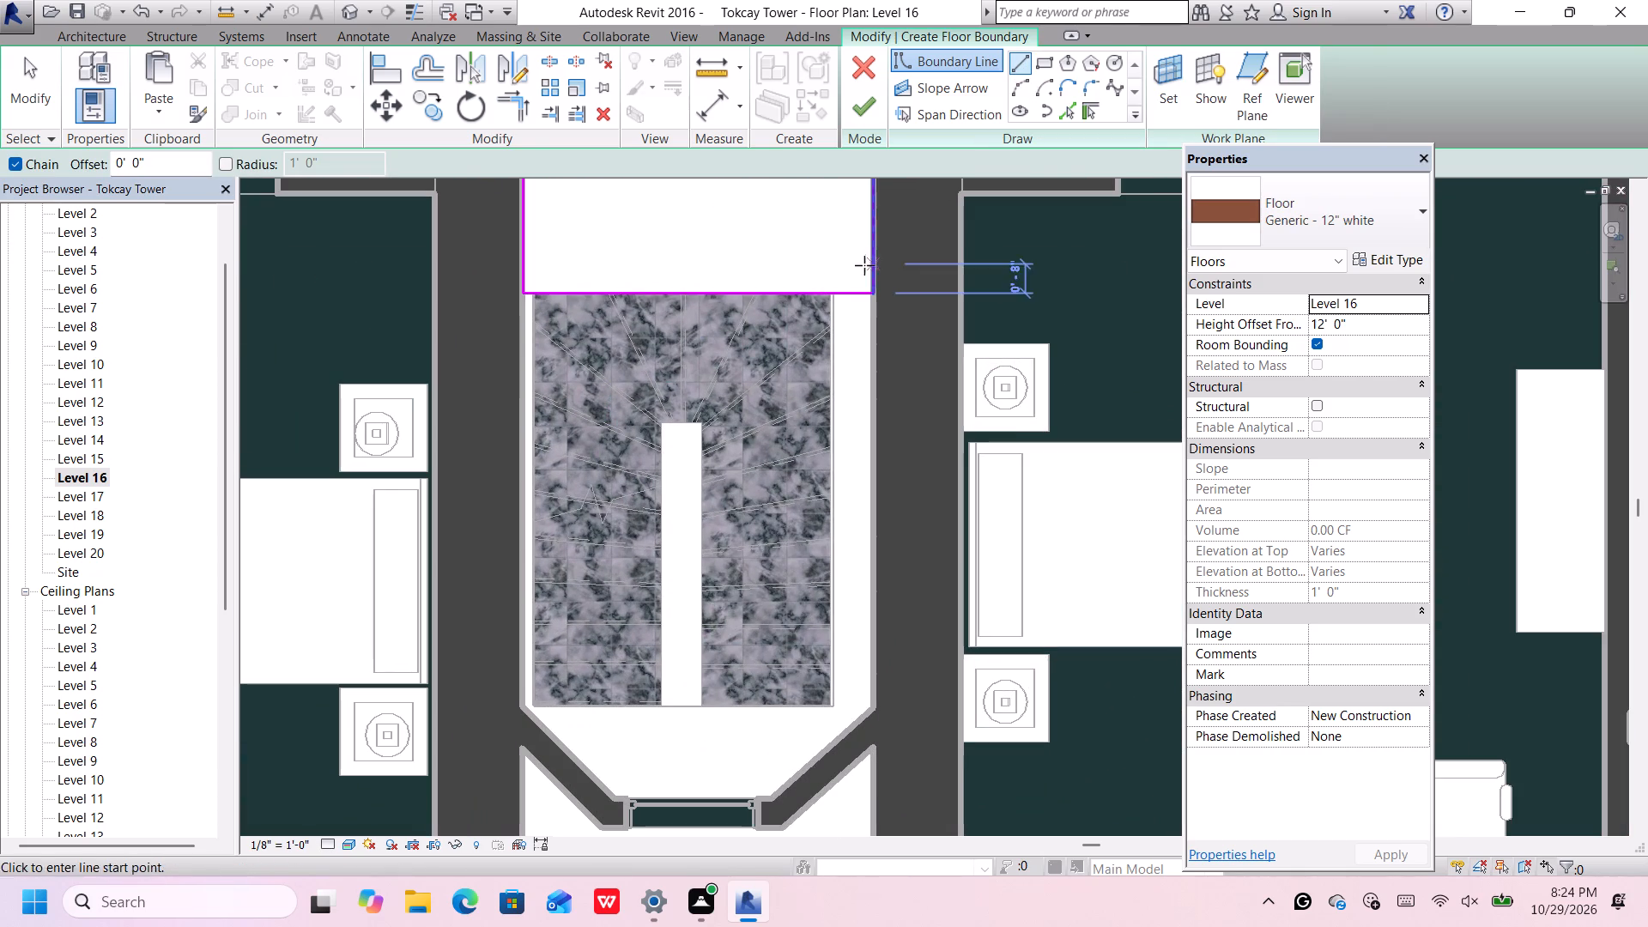
pyautogui.click(873, 294)
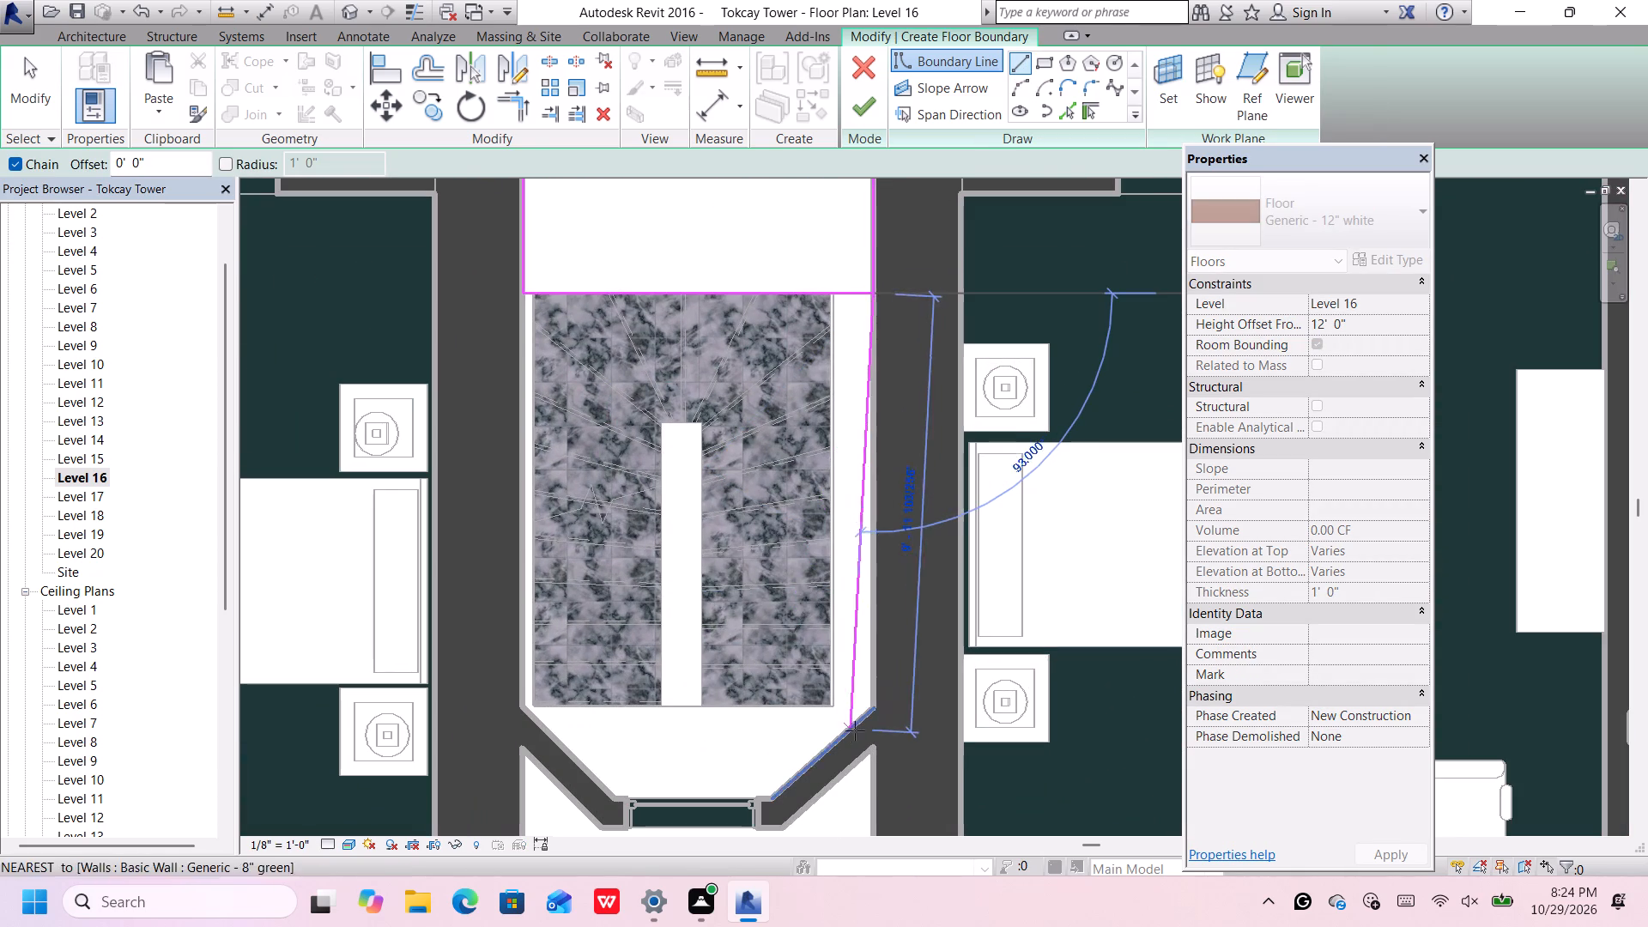
pyautogui.click(875, 707)
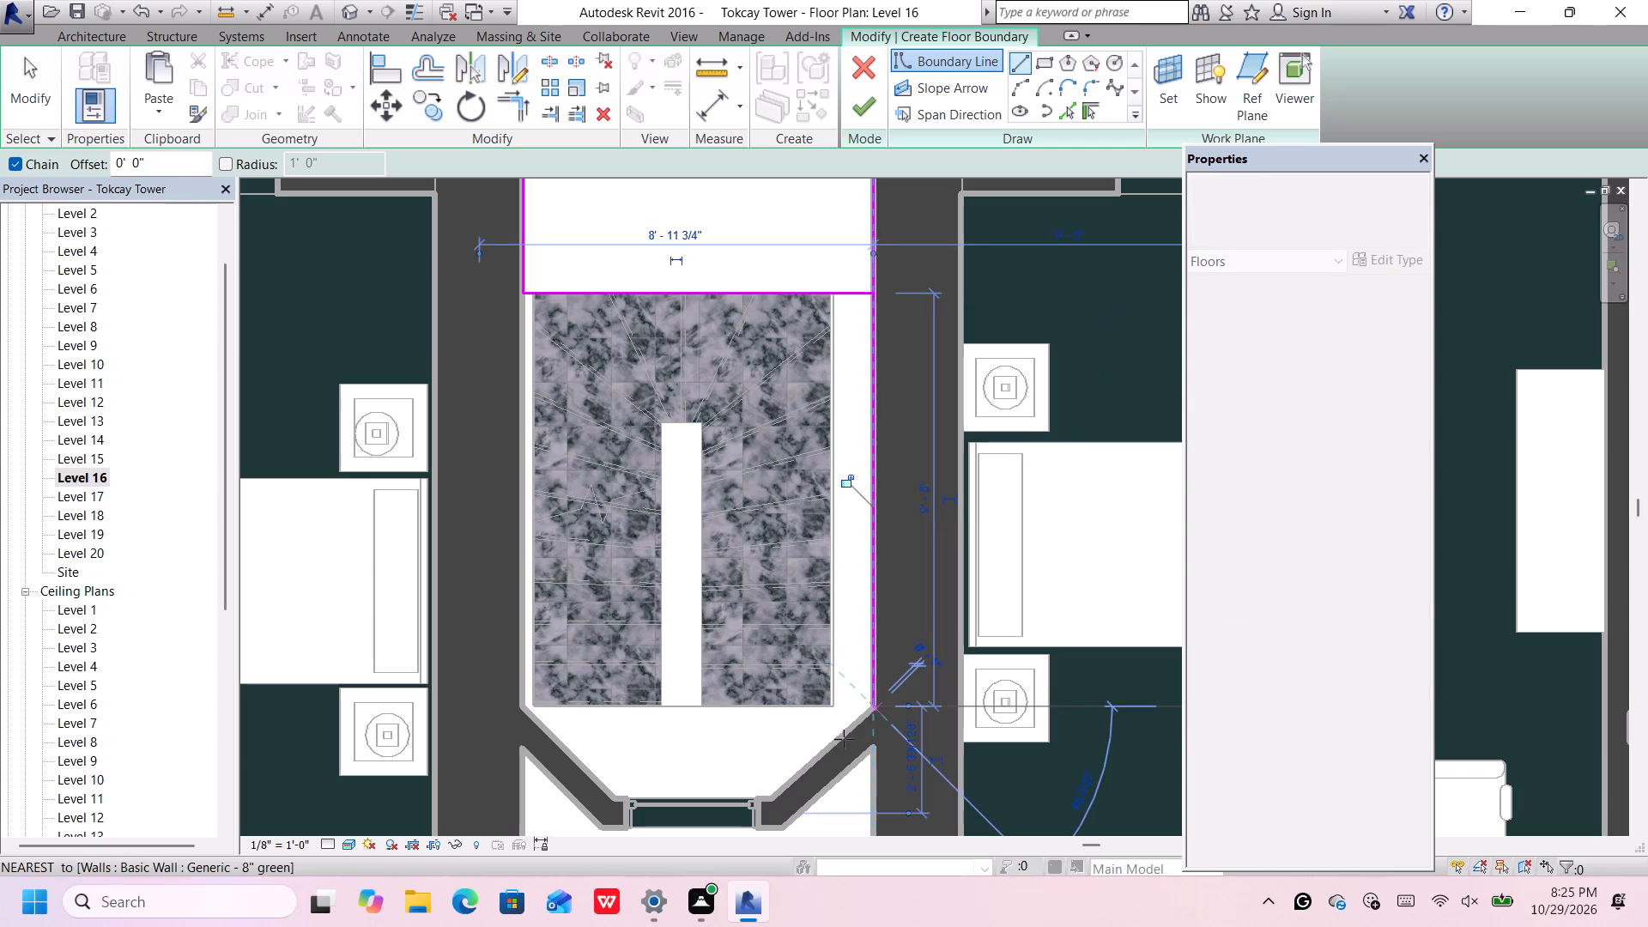
pyautogui.click(764, 796)
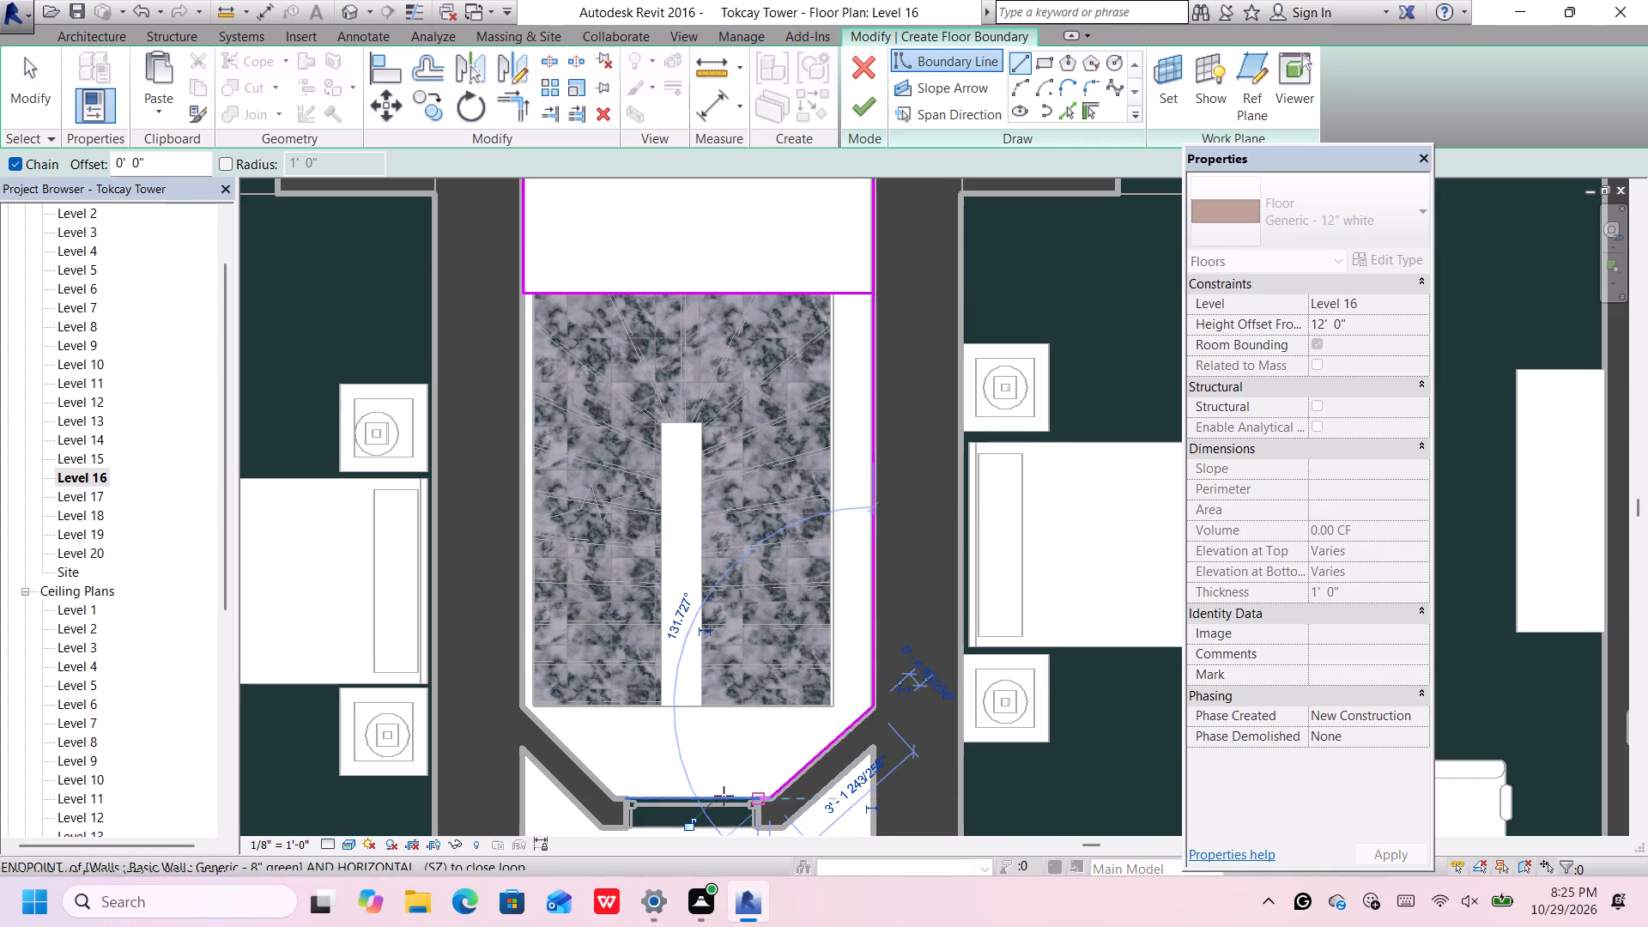
pyautogui.click(617, 796)
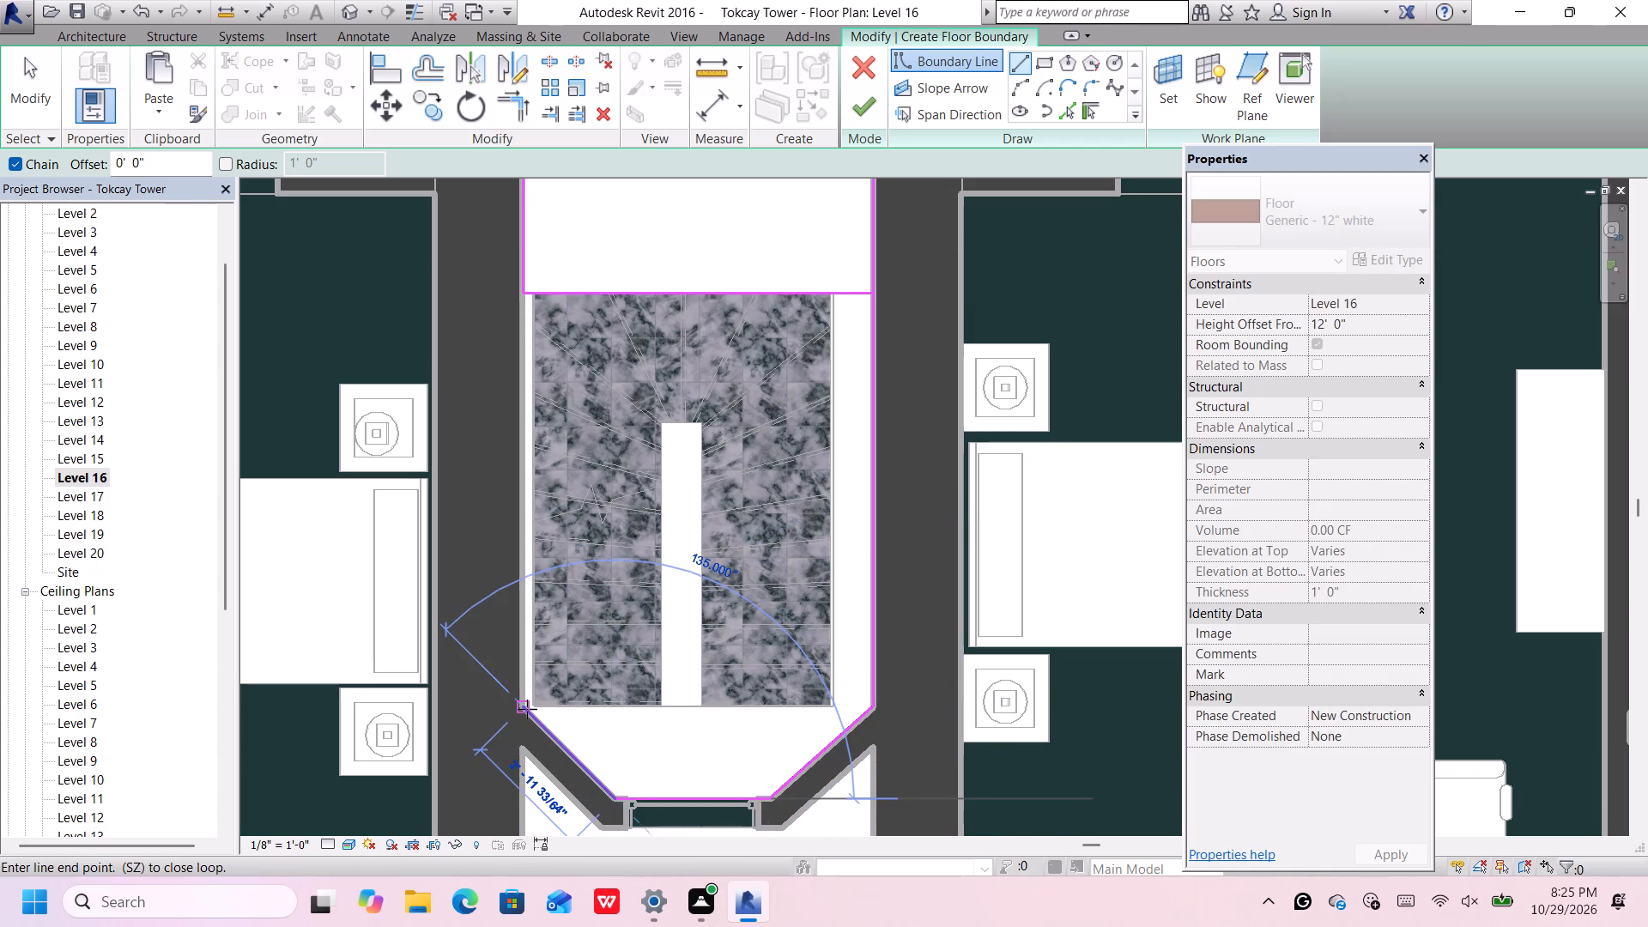
pyautogui.click(524, 707)
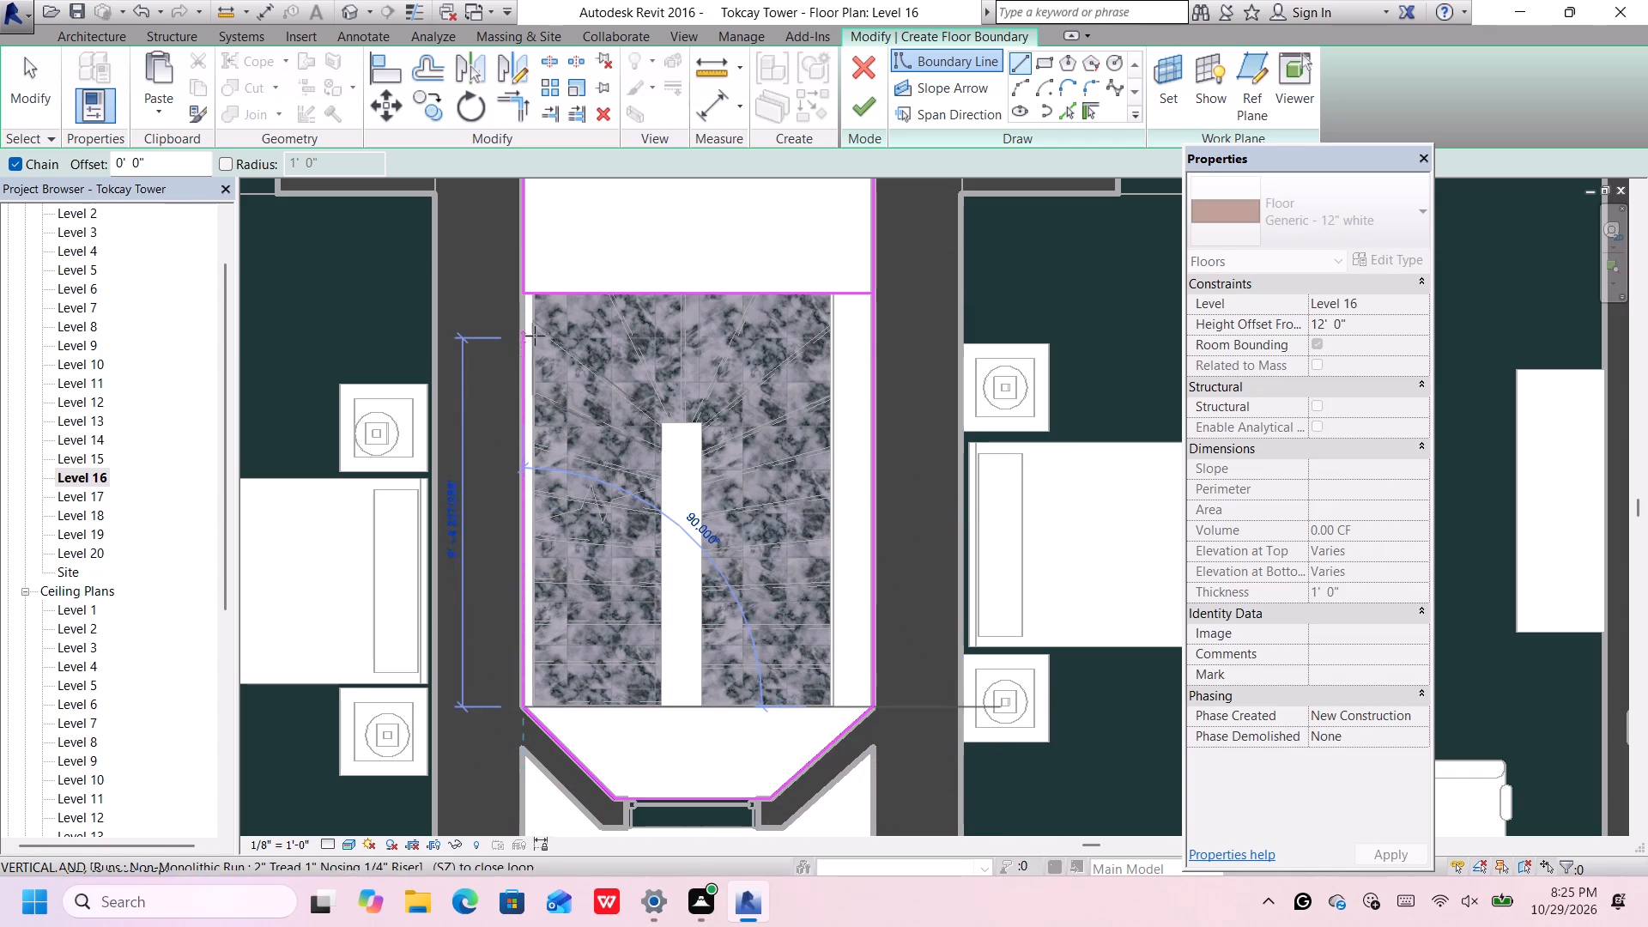
pyautogui.click(525, 289)
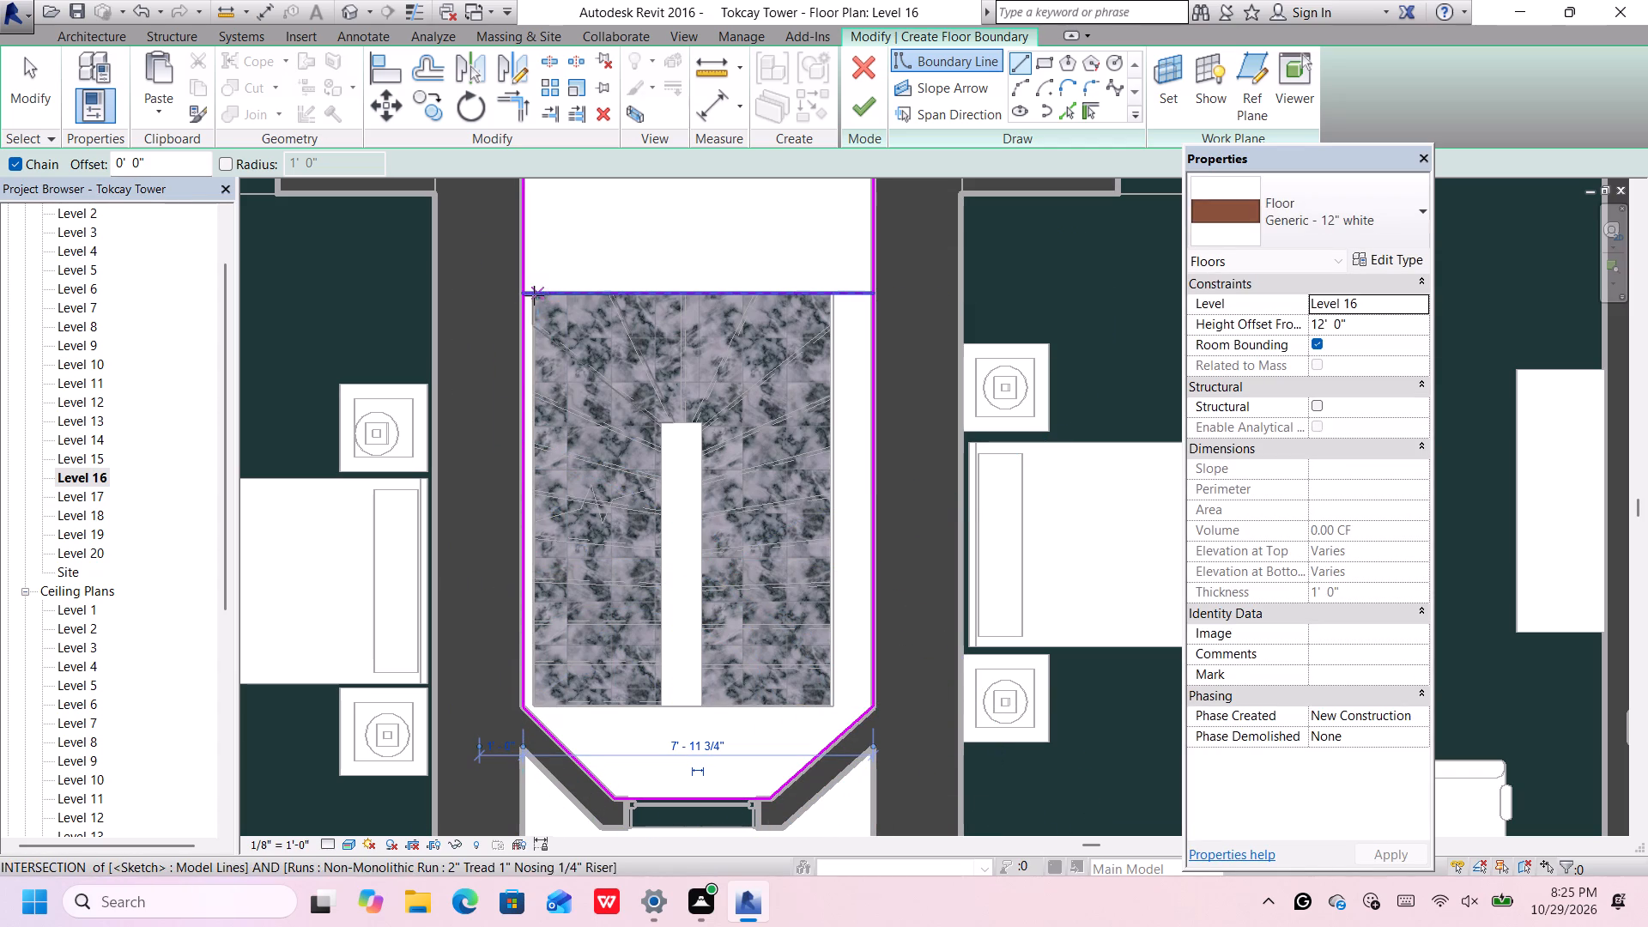
# Draw boundary lines along the stair's west, bottom and east edges, about 6'-9" apart, ending at the rectangle's lower line.
pyautogui.click(534, 295)
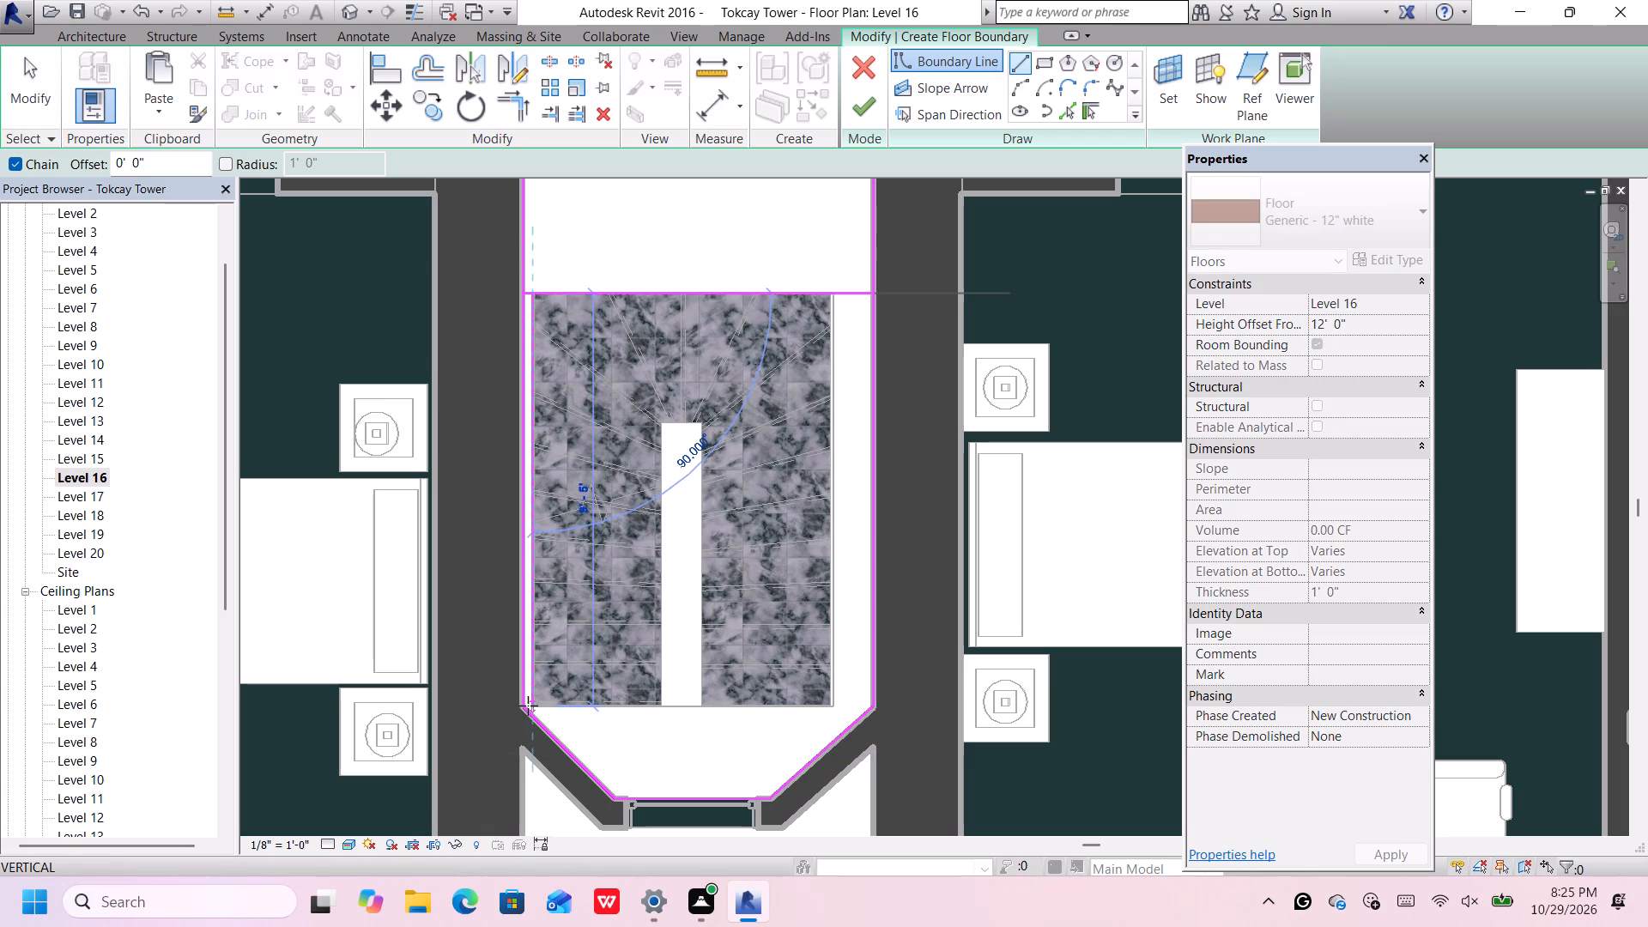
pyautogui.click(528, 706)
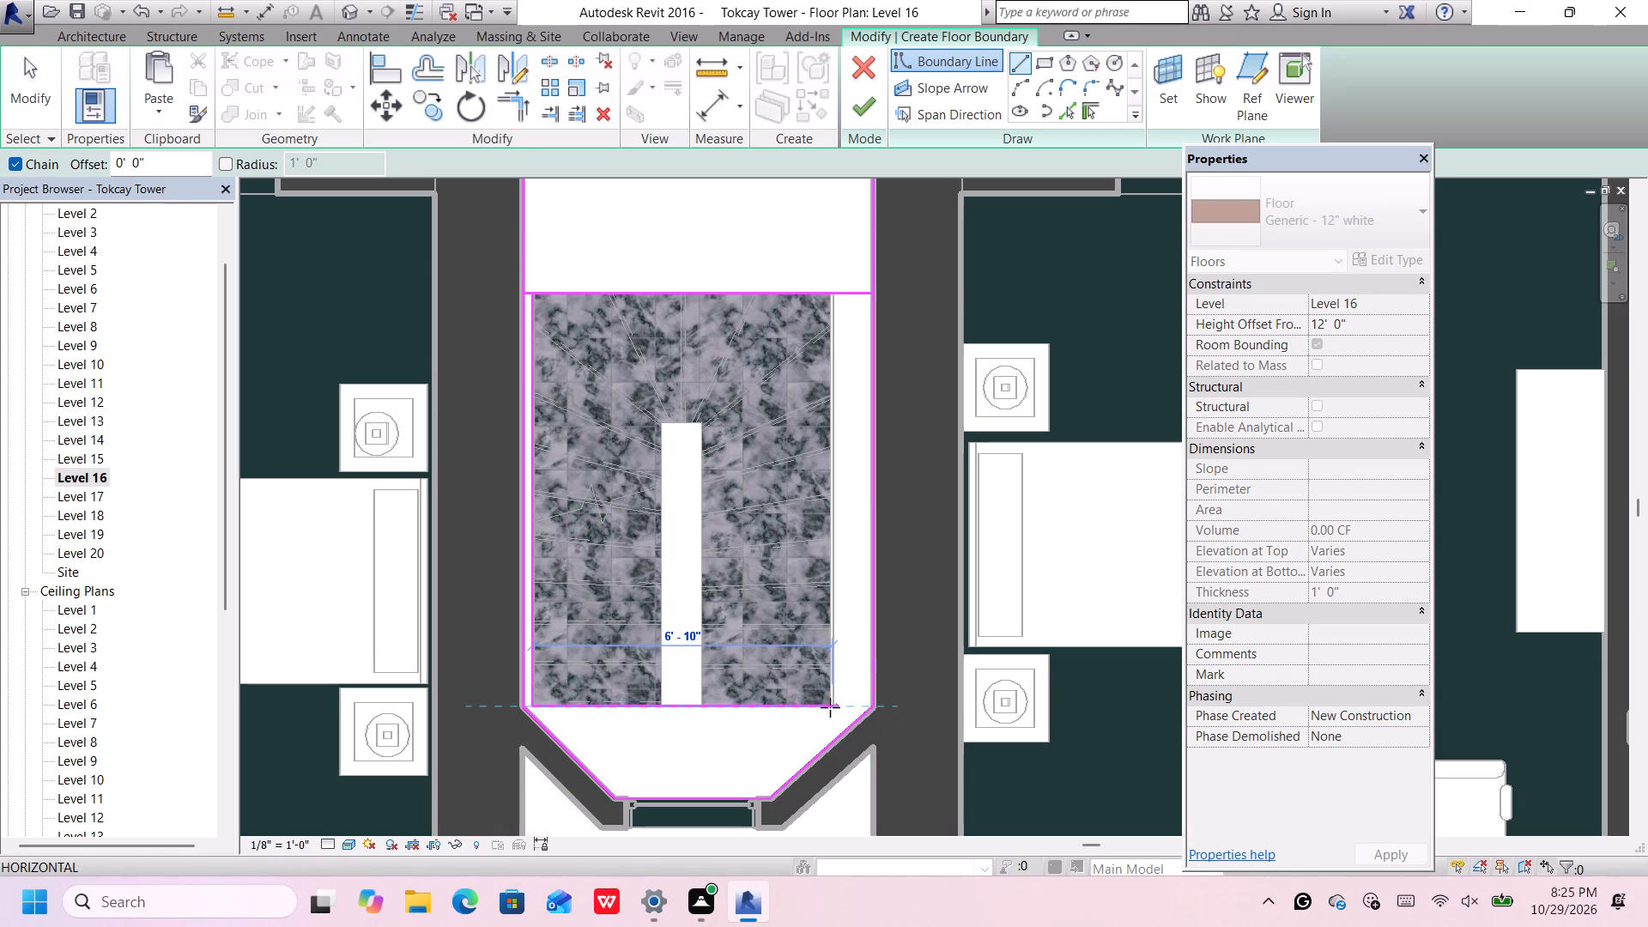
pyautogui.click(830, 707)
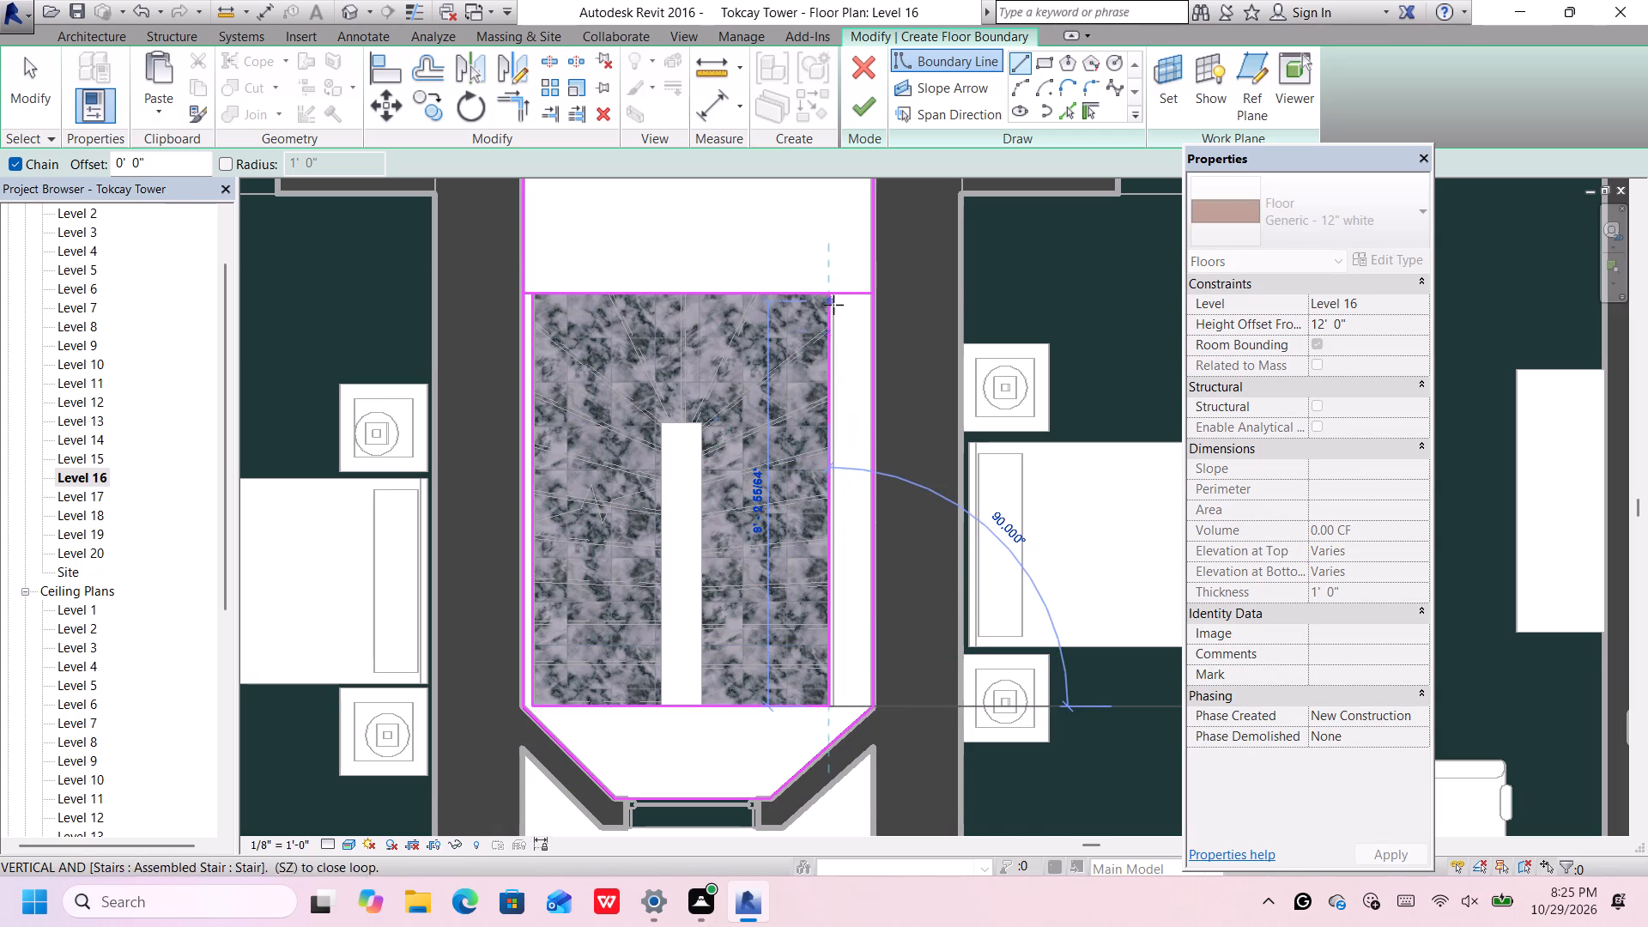
pyautogui.click(831, 289)
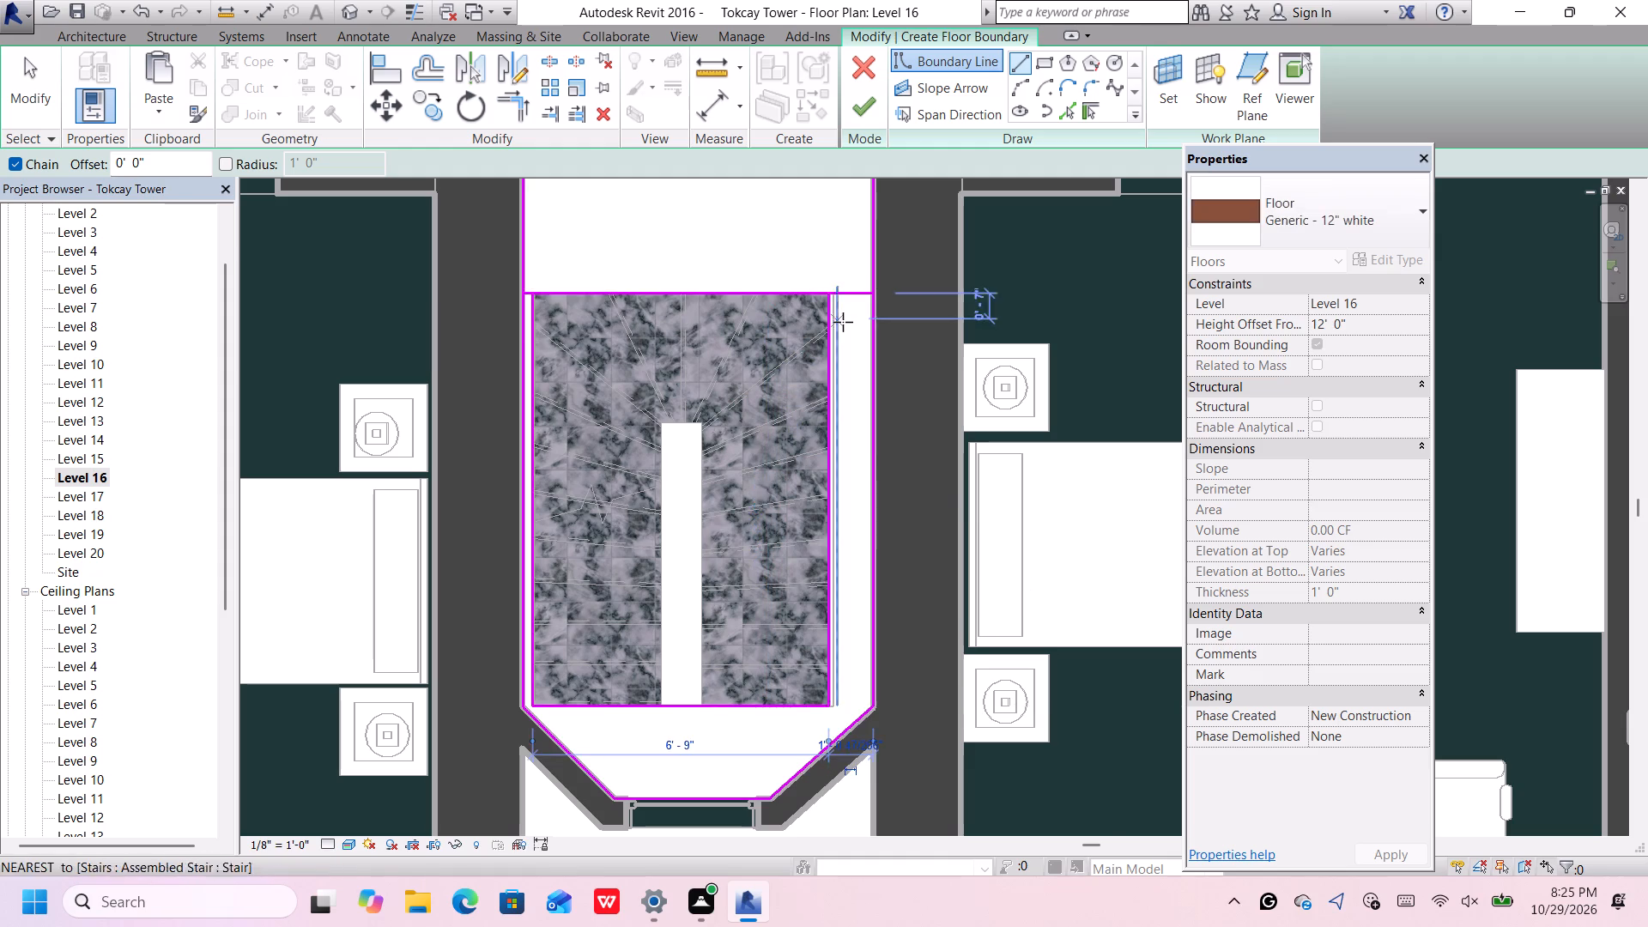
# Nudge the boundary line along the stair's east edge slightly east so it lines up with the stair.
pyautogui.scroll(6, 850, 322)
pyautogui.press('Escape')
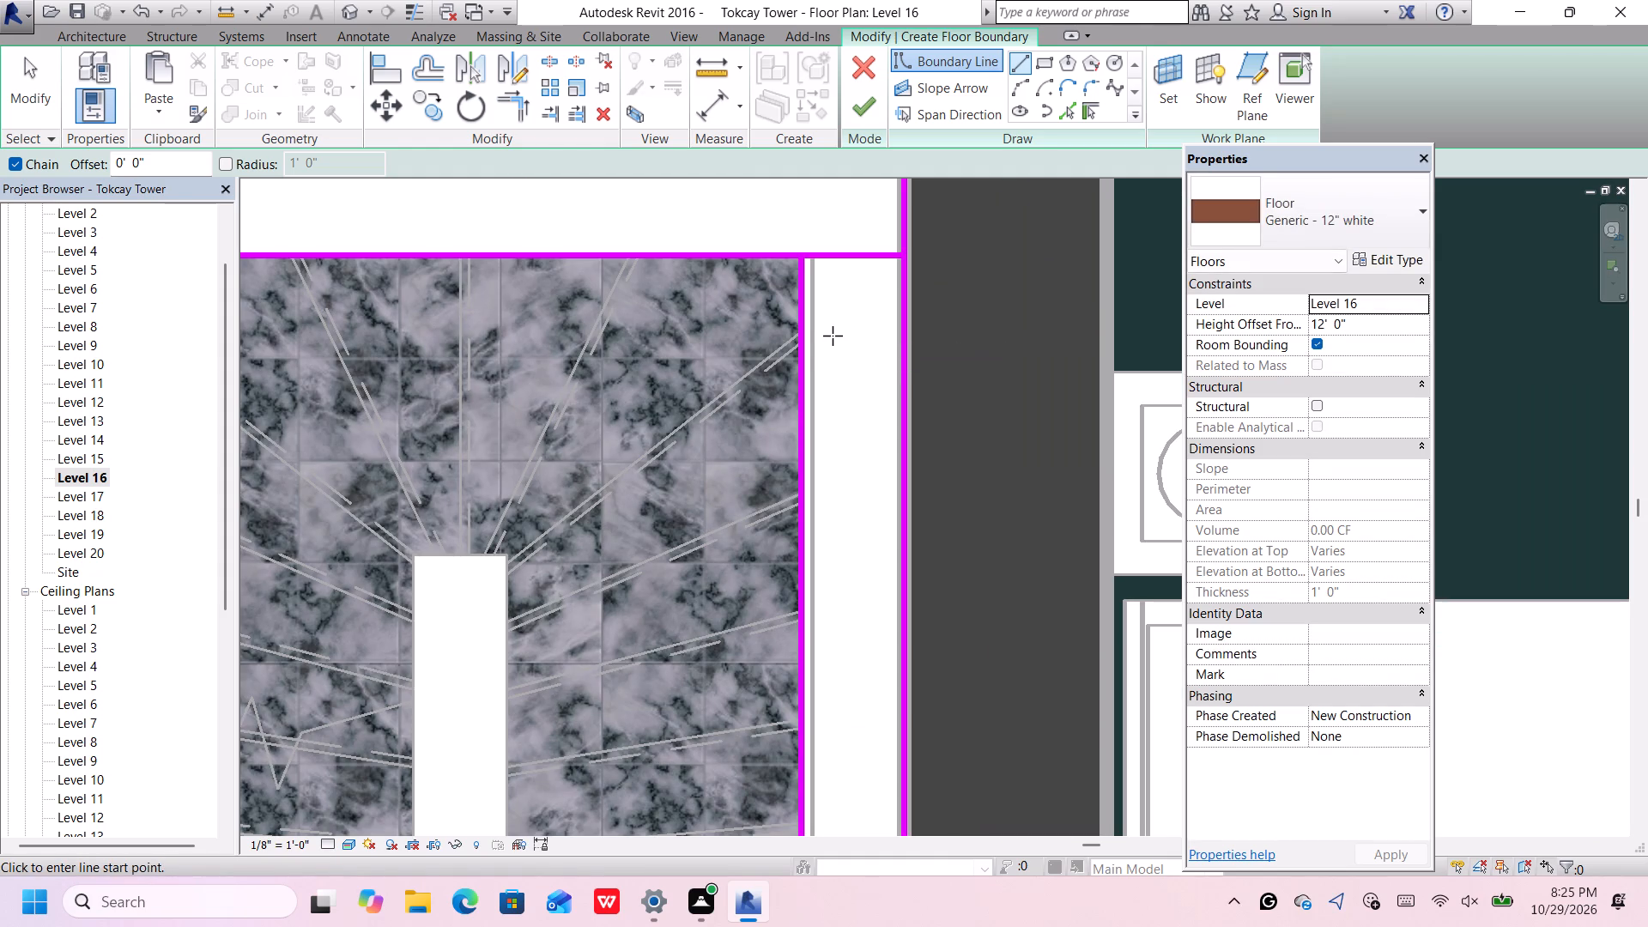
pyautogui.press('Escape')
pyautogui.click(803, 355)
pyautogui.press('Right')
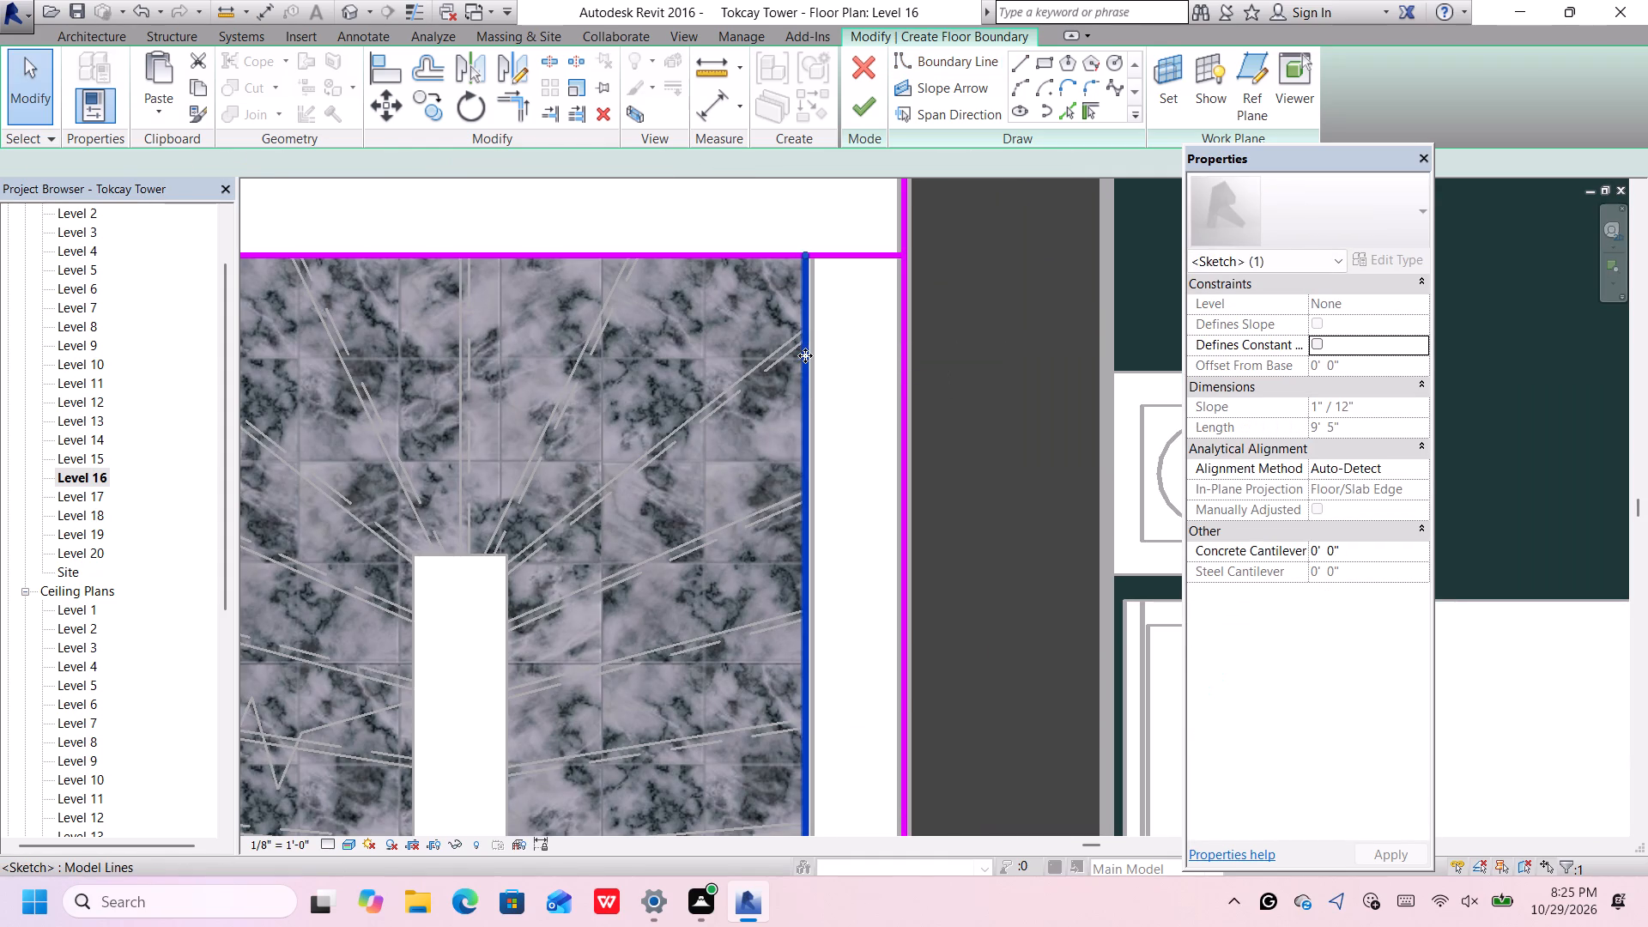
pyautogui.press('Right')
pyautogui.press('Right')
# Split the rectangle's lower boundary line where it meets the stair's west and east boundary lines.
pyautogui.scroll(-7, 824, 342)
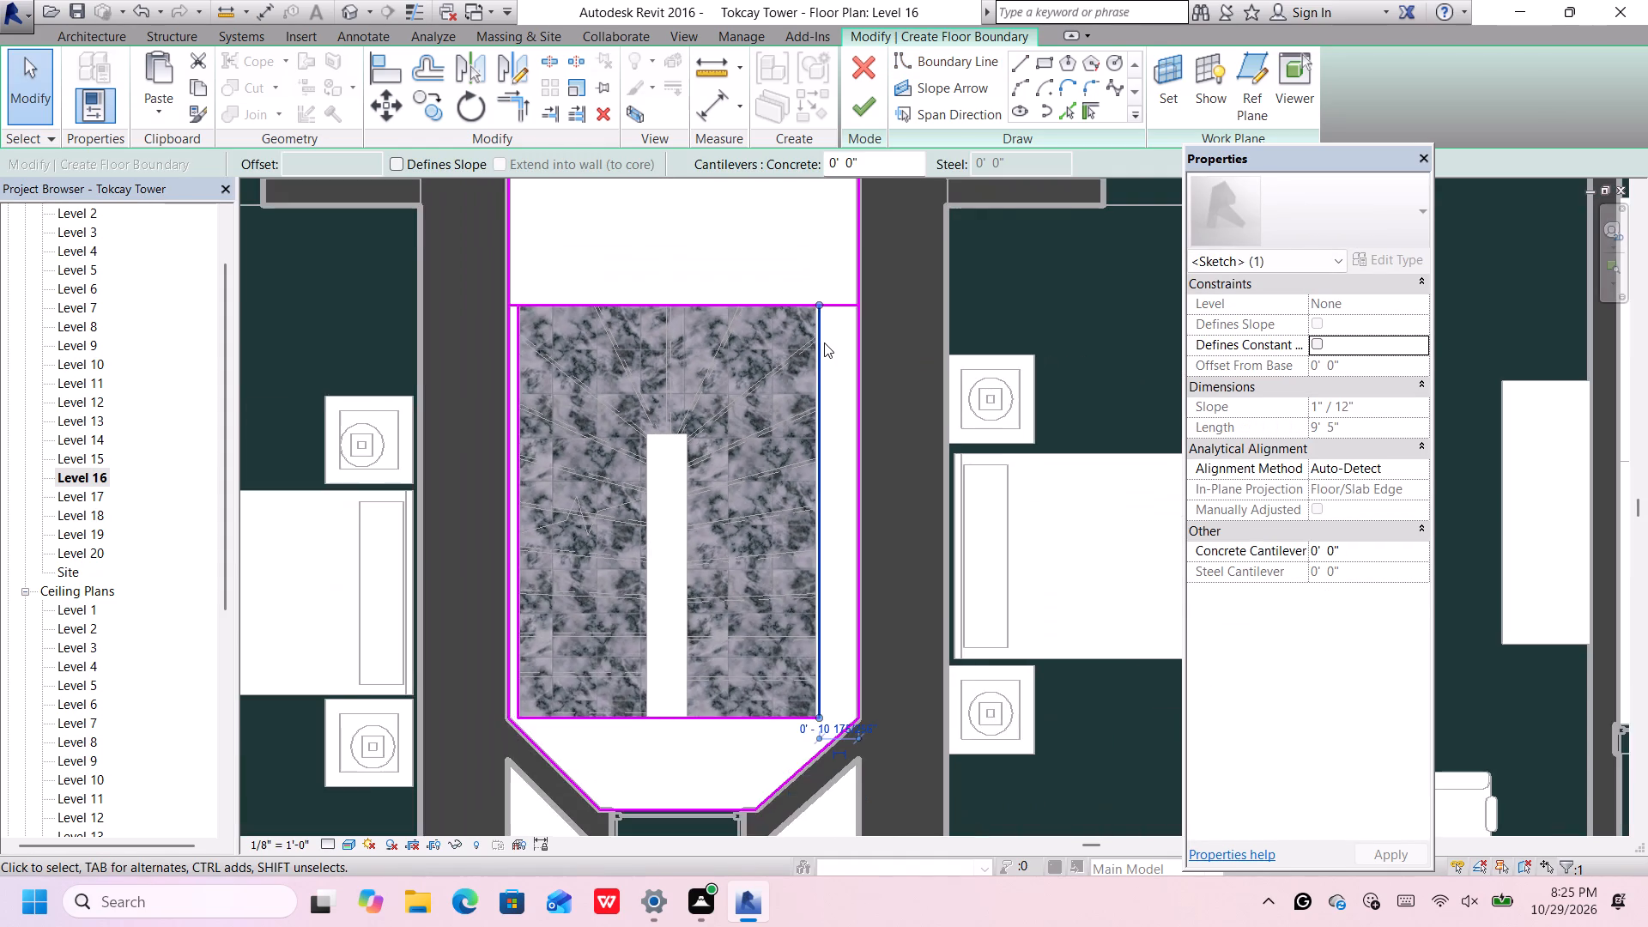
pyautogui.scroll(2, 827, 374)
pyautogui.scroll(-3, 798, 325)
pyautogui.scroll(1, 596, 290)
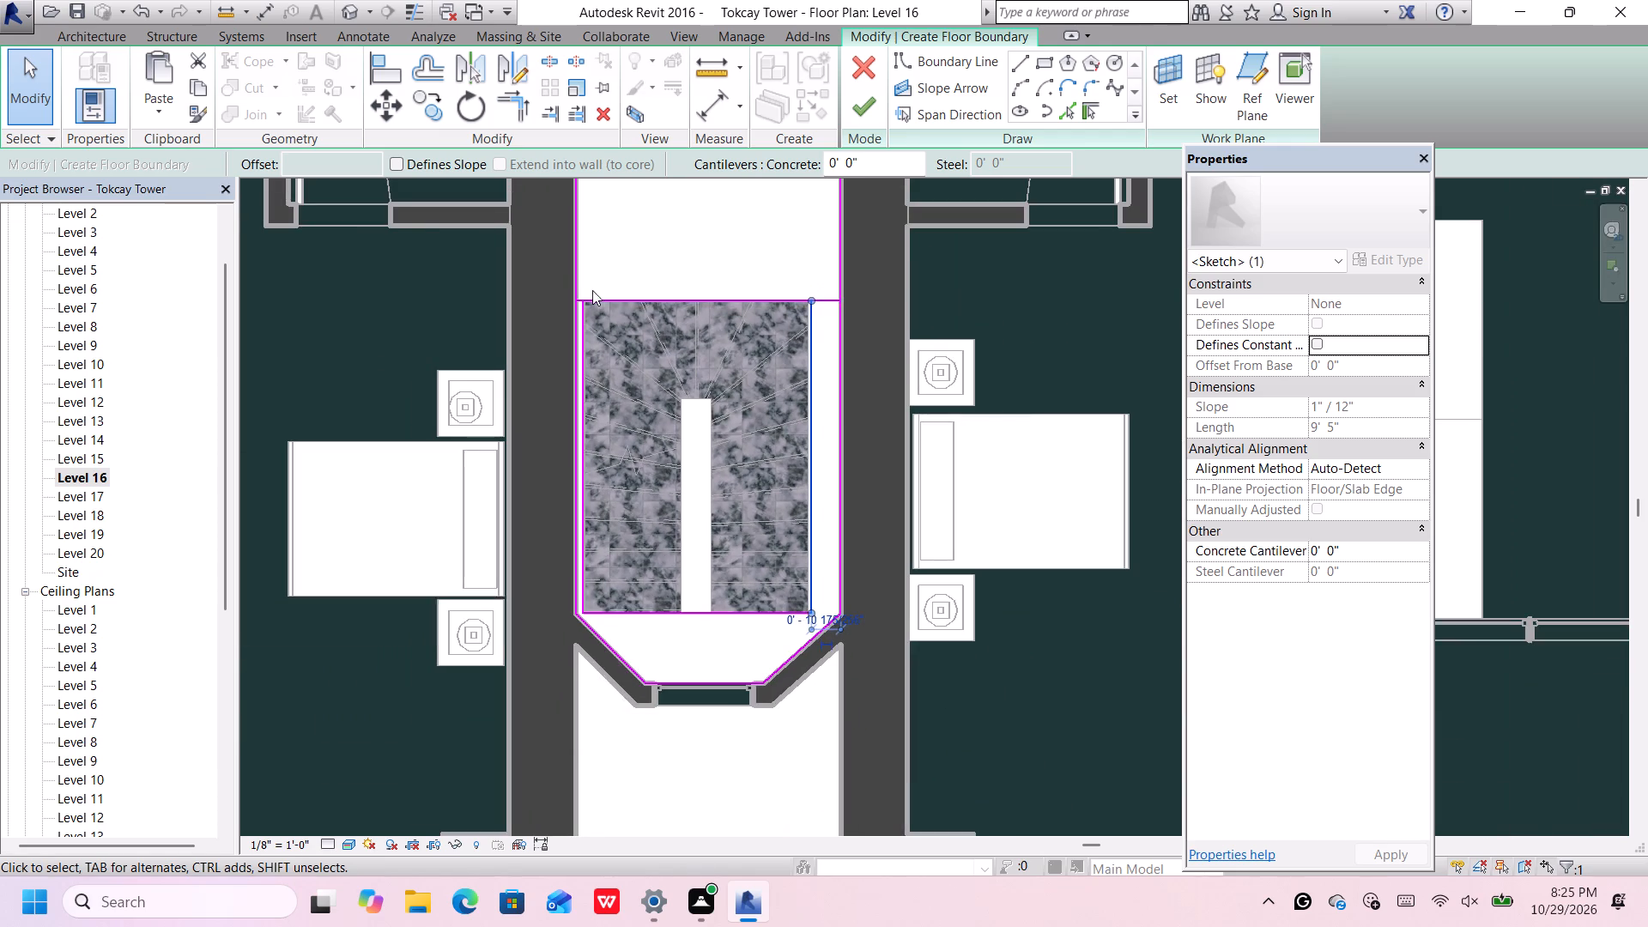
pyautogui.scroll(10, 592, 290)
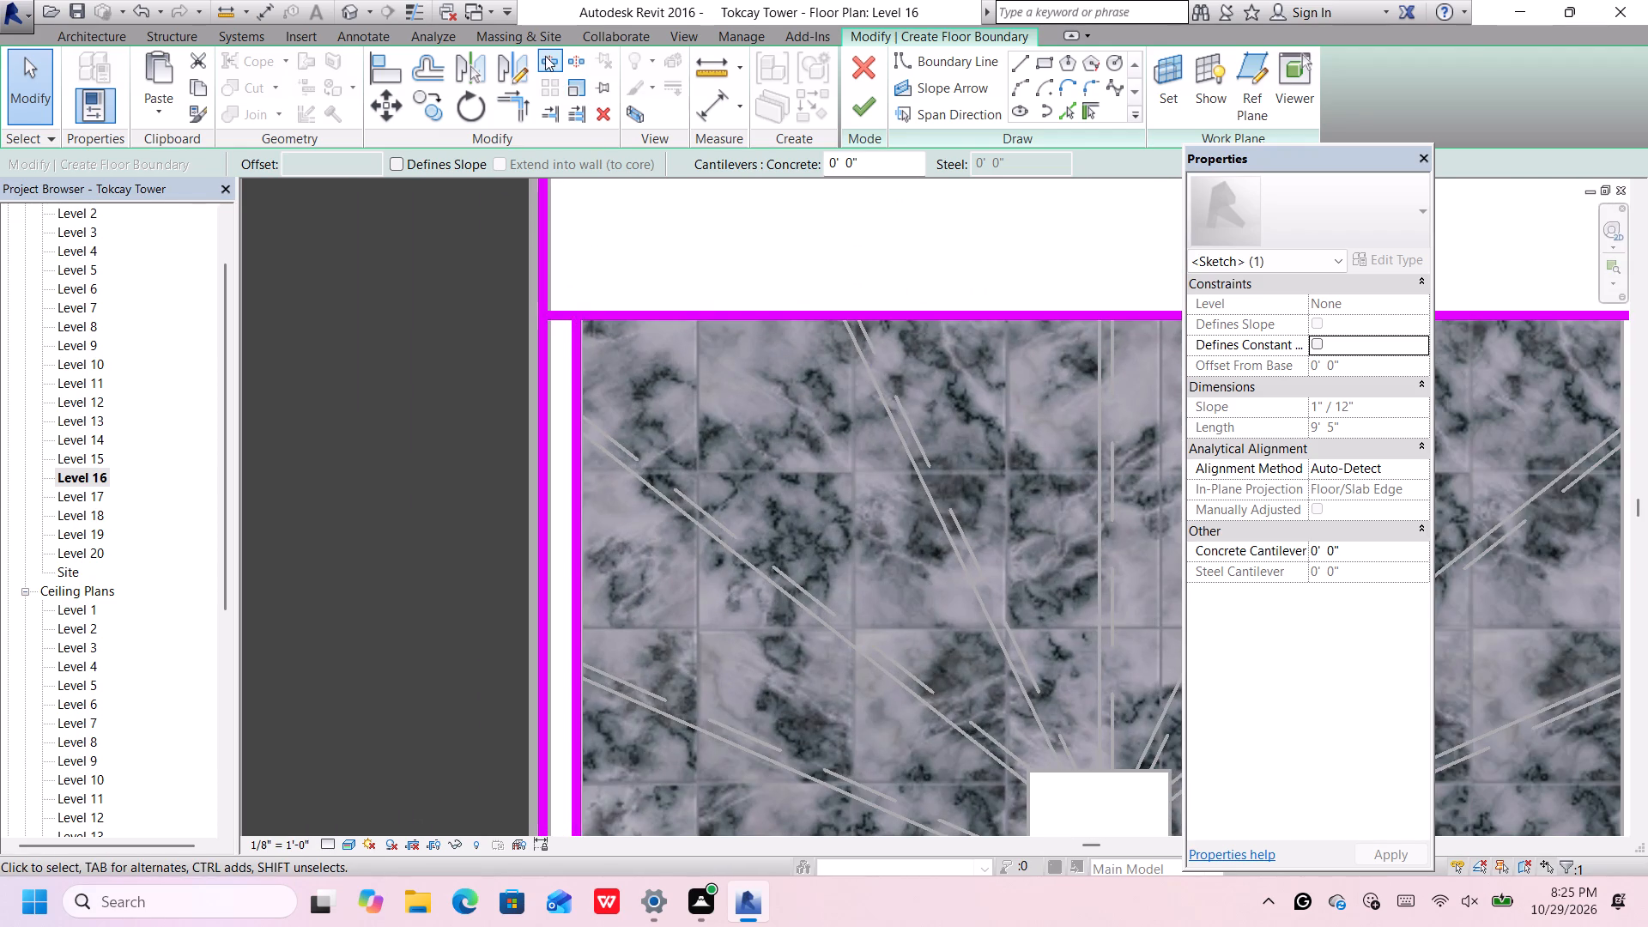
pyautogui.click(545, 56)
pyautogui.click(578, 316)
pyautogui.scroll(-3, 577, 315)
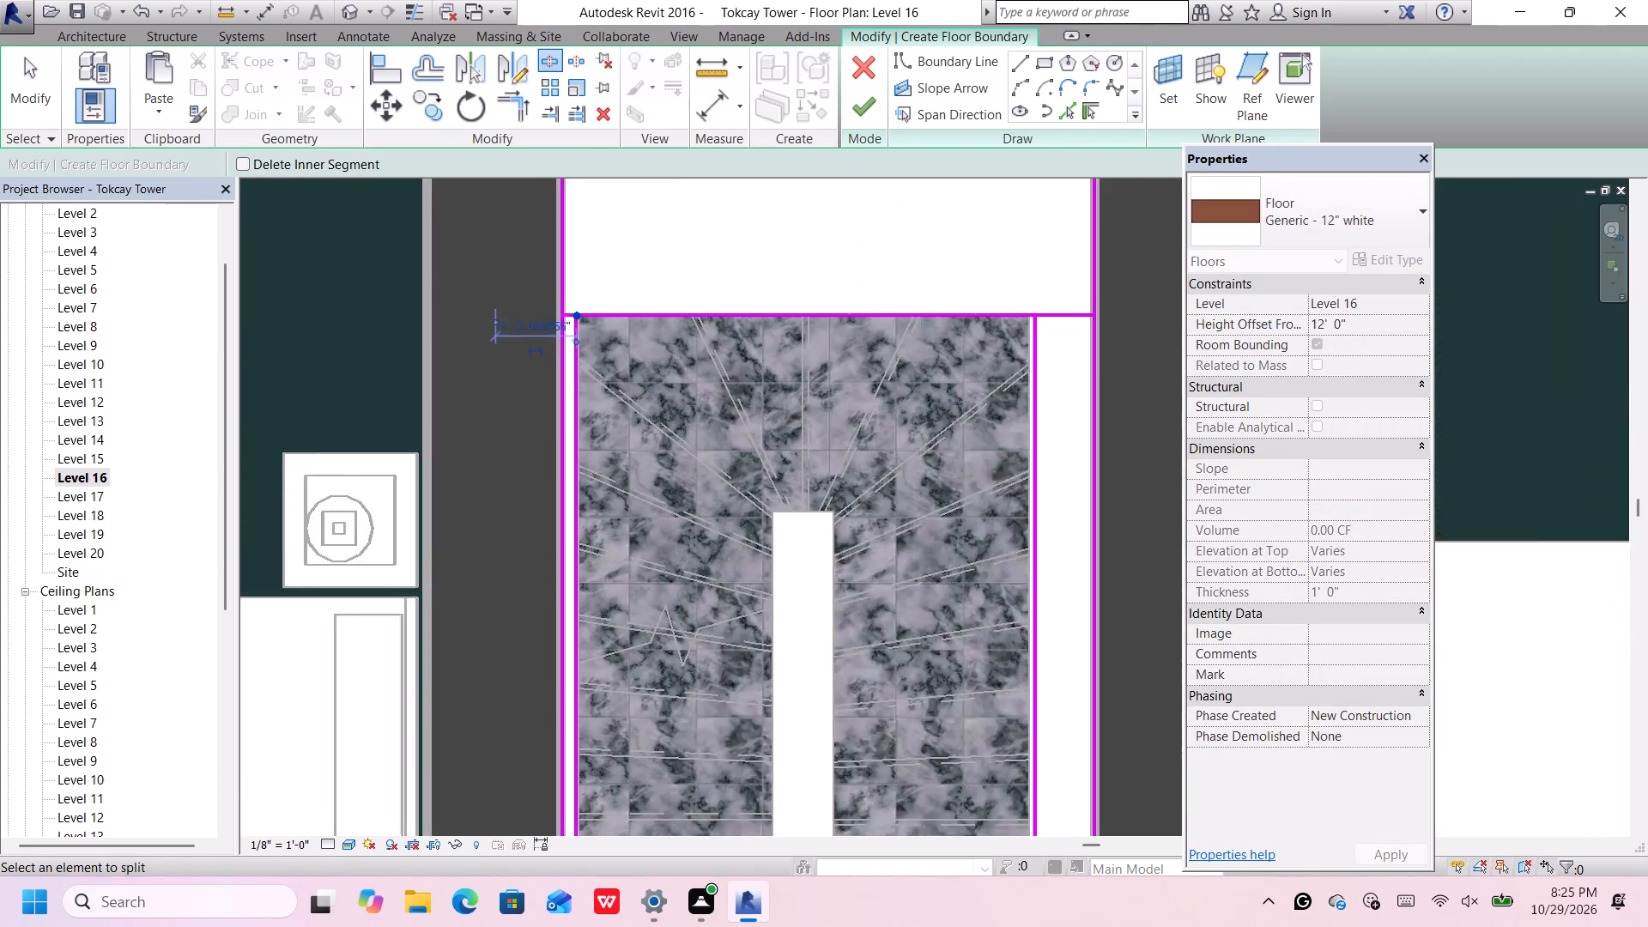
pyautogui.scroll(-6, 577, 315)
pyautogui.scroll(4, 846, 321)
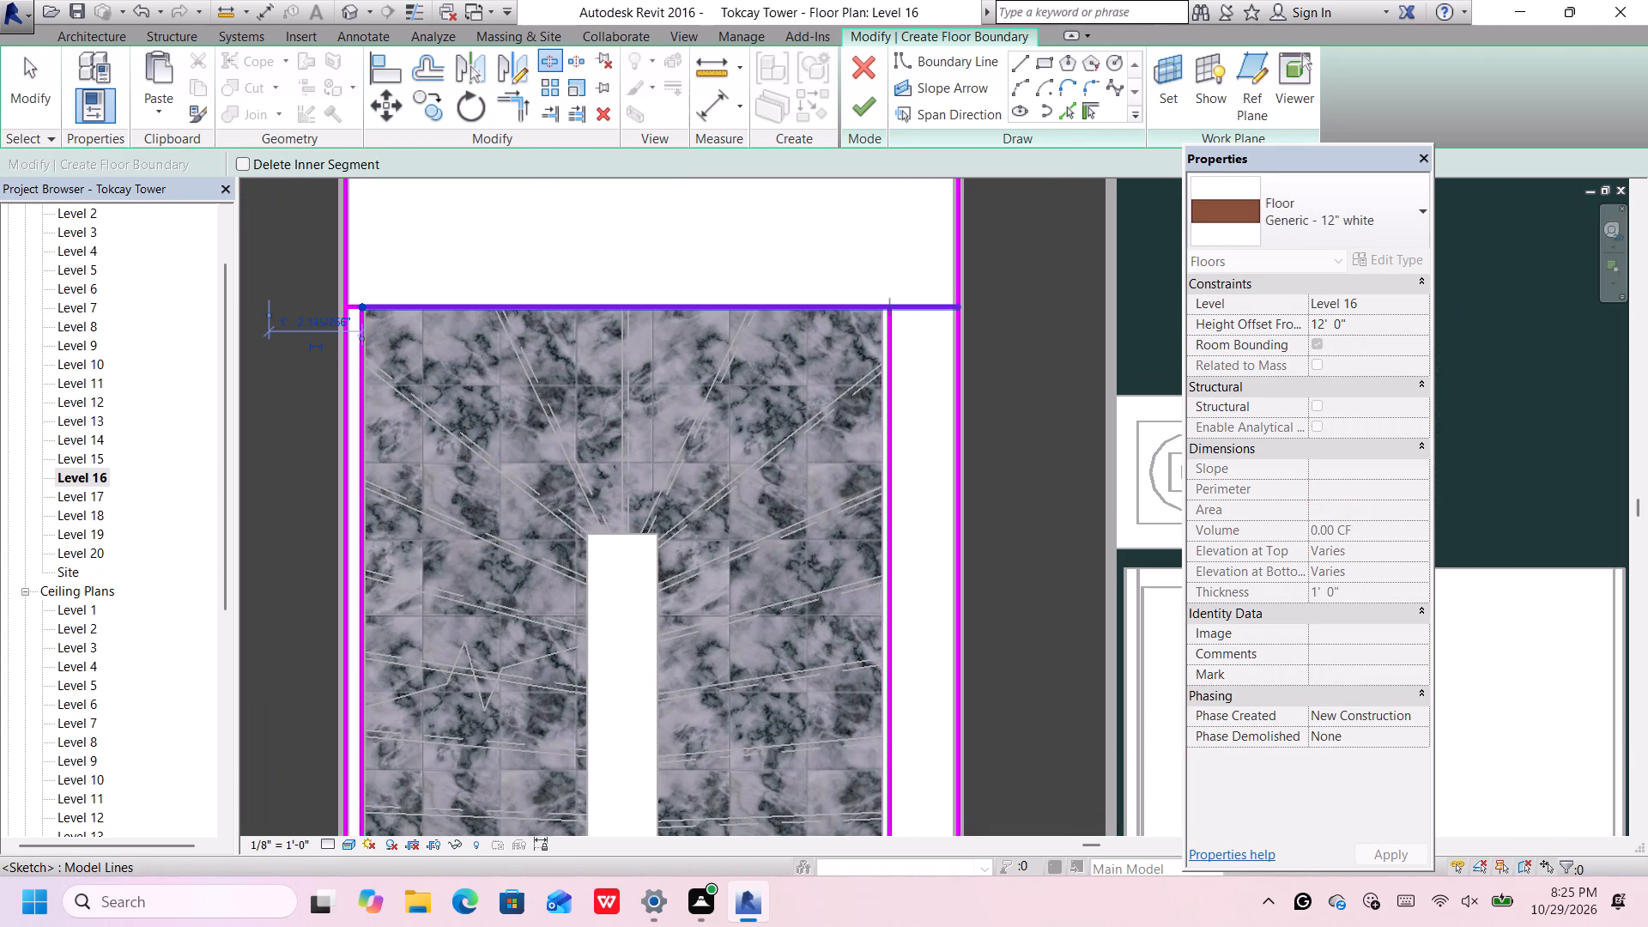
pyautogui.click(889, 312)
pyautogui.scroll(-6, 871, 318)
pyautogui.press('Escape')
pyautogui.press('Escape')
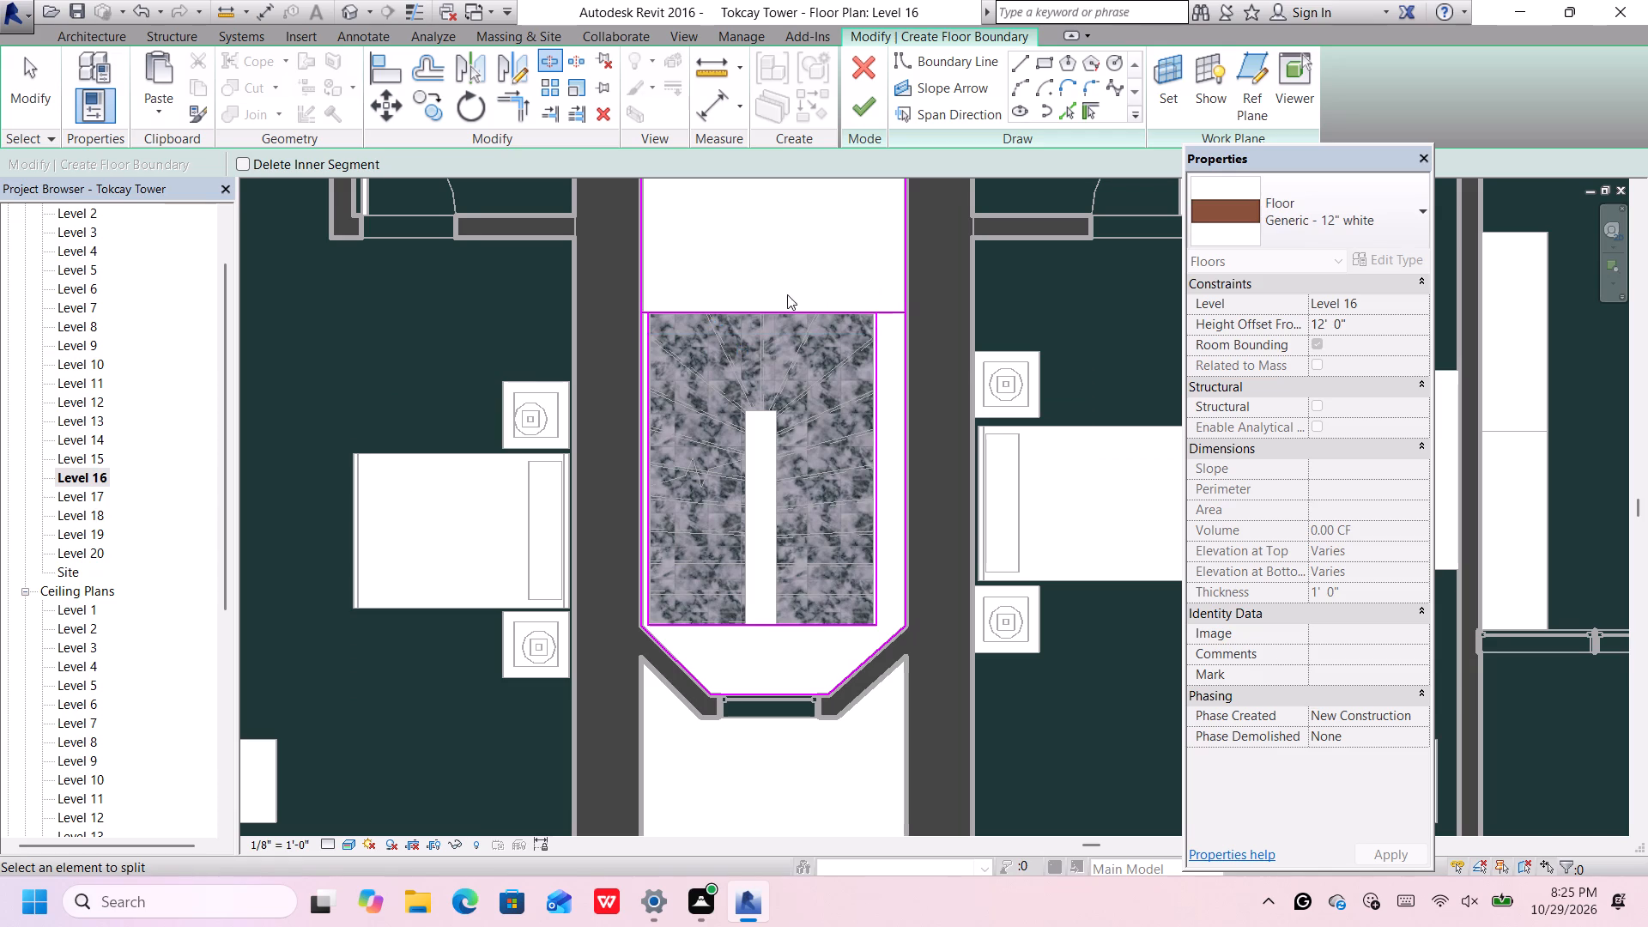
# Delete the two short boundary segments between the stair's top corners and the west and east shaft walls.
pyautogui.scroll(9, 761, 312)
pyautogui.click(597, 282)
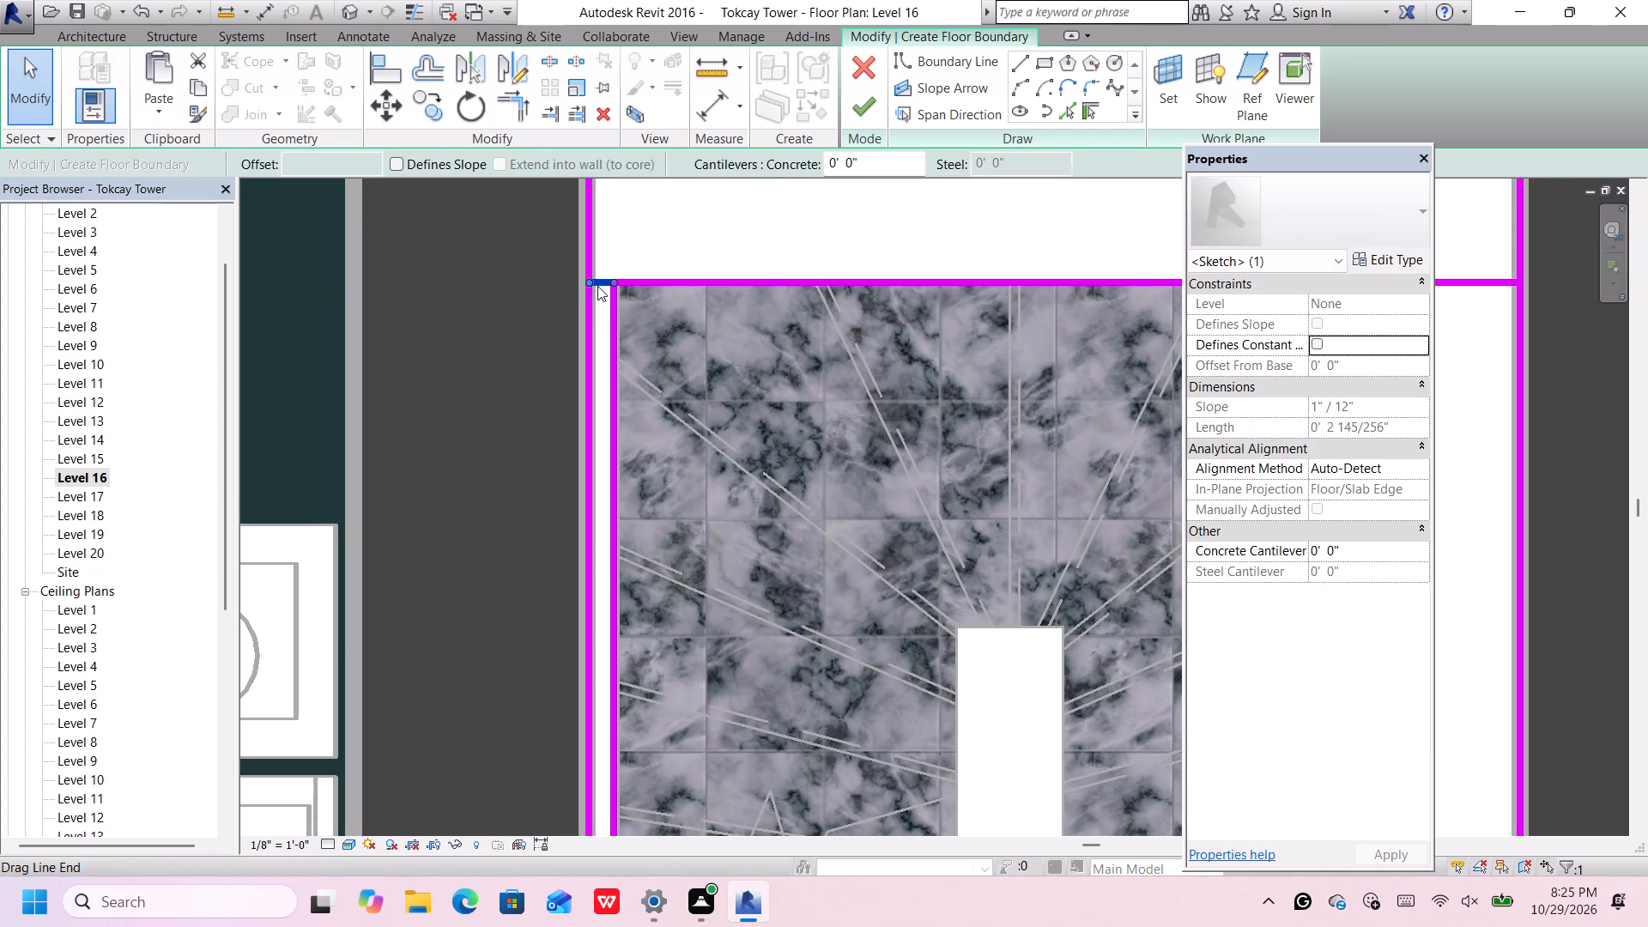
pyautogui.press('Delete')
pyautogui.scroll(-7, 599, 287)
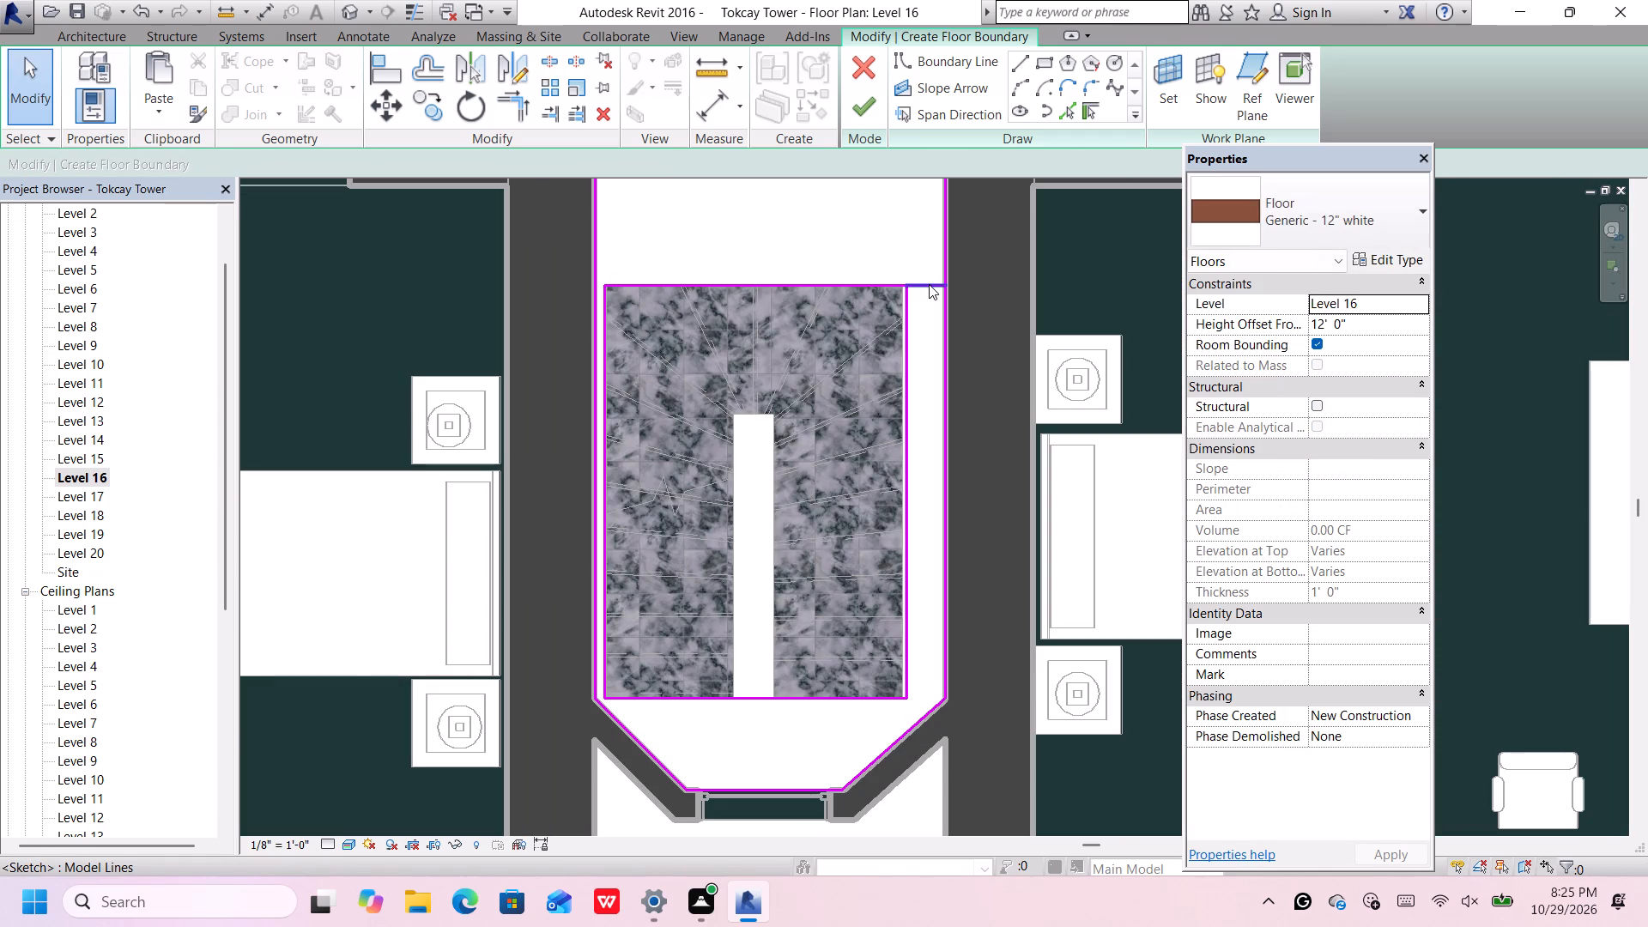
pyautogui.click(929, 284)
pyautogui.press('Delete')
# Set the floor's level to Level 15 and finish the floor boundary sketch.
pyautogui.scroll(-4, 919, 289)
pyautogui.moveTo(916, 289); pyautogui.dragTo(866, 340, button='middle')
pyautogui.click(1418, 305)
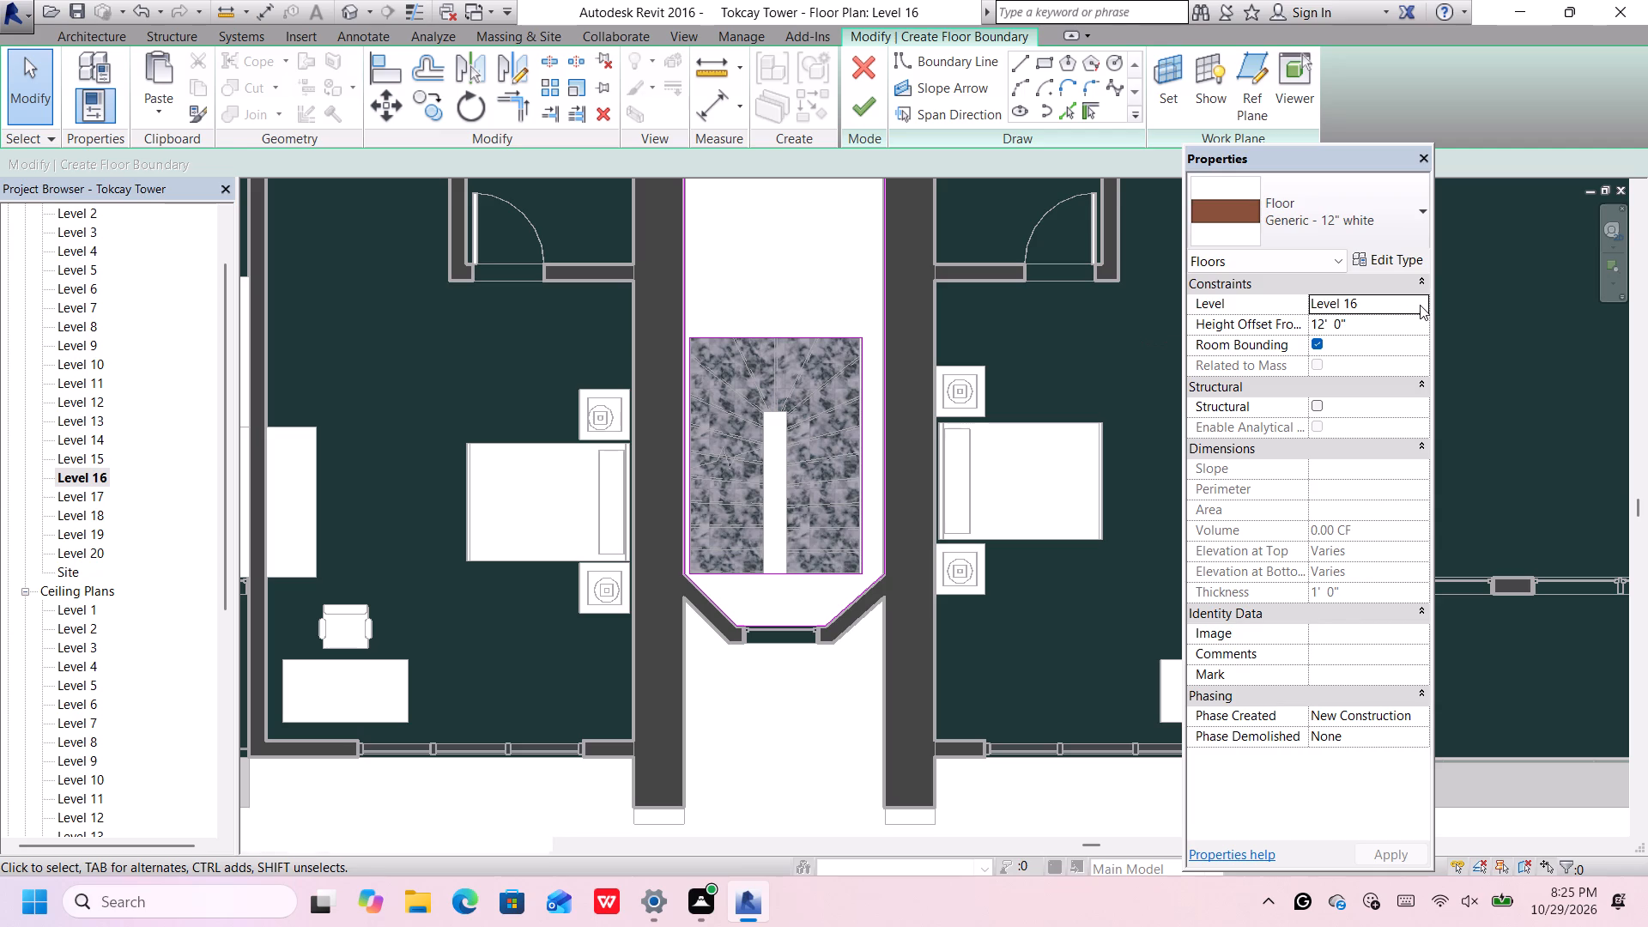
pyautogui.click(1378, 358)
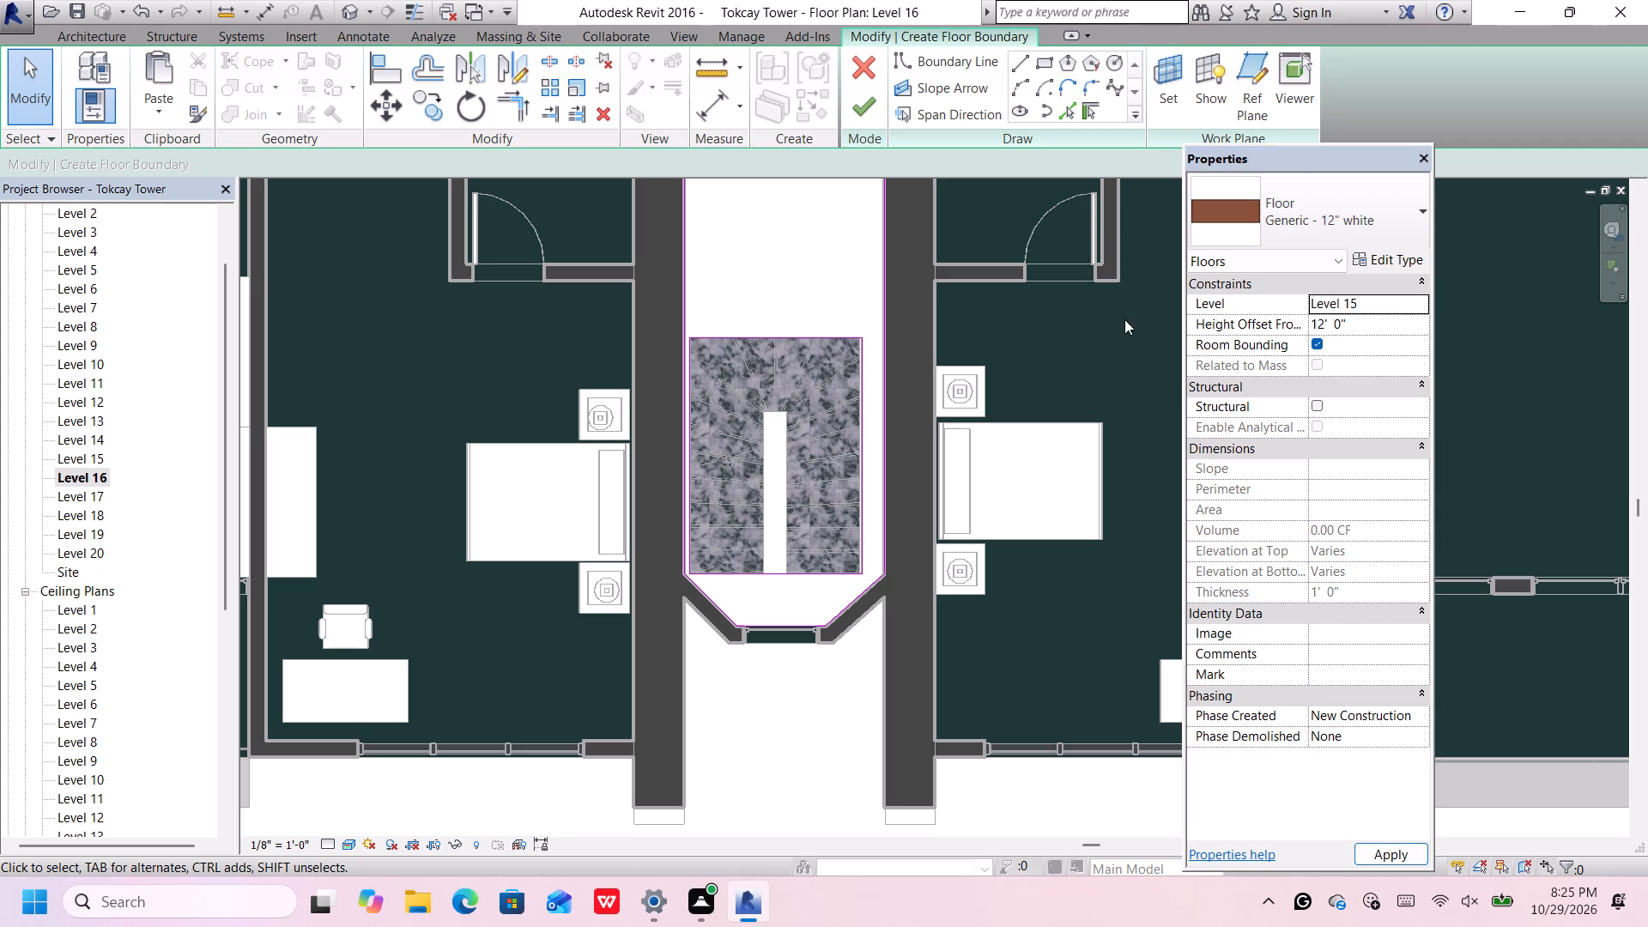
pyautogui.click(864, 95)
# Open the Level 17 floor plan, clear the floor selection and set its visual style to Realistic.
pyautogui.scroll(-7, 799, 323)
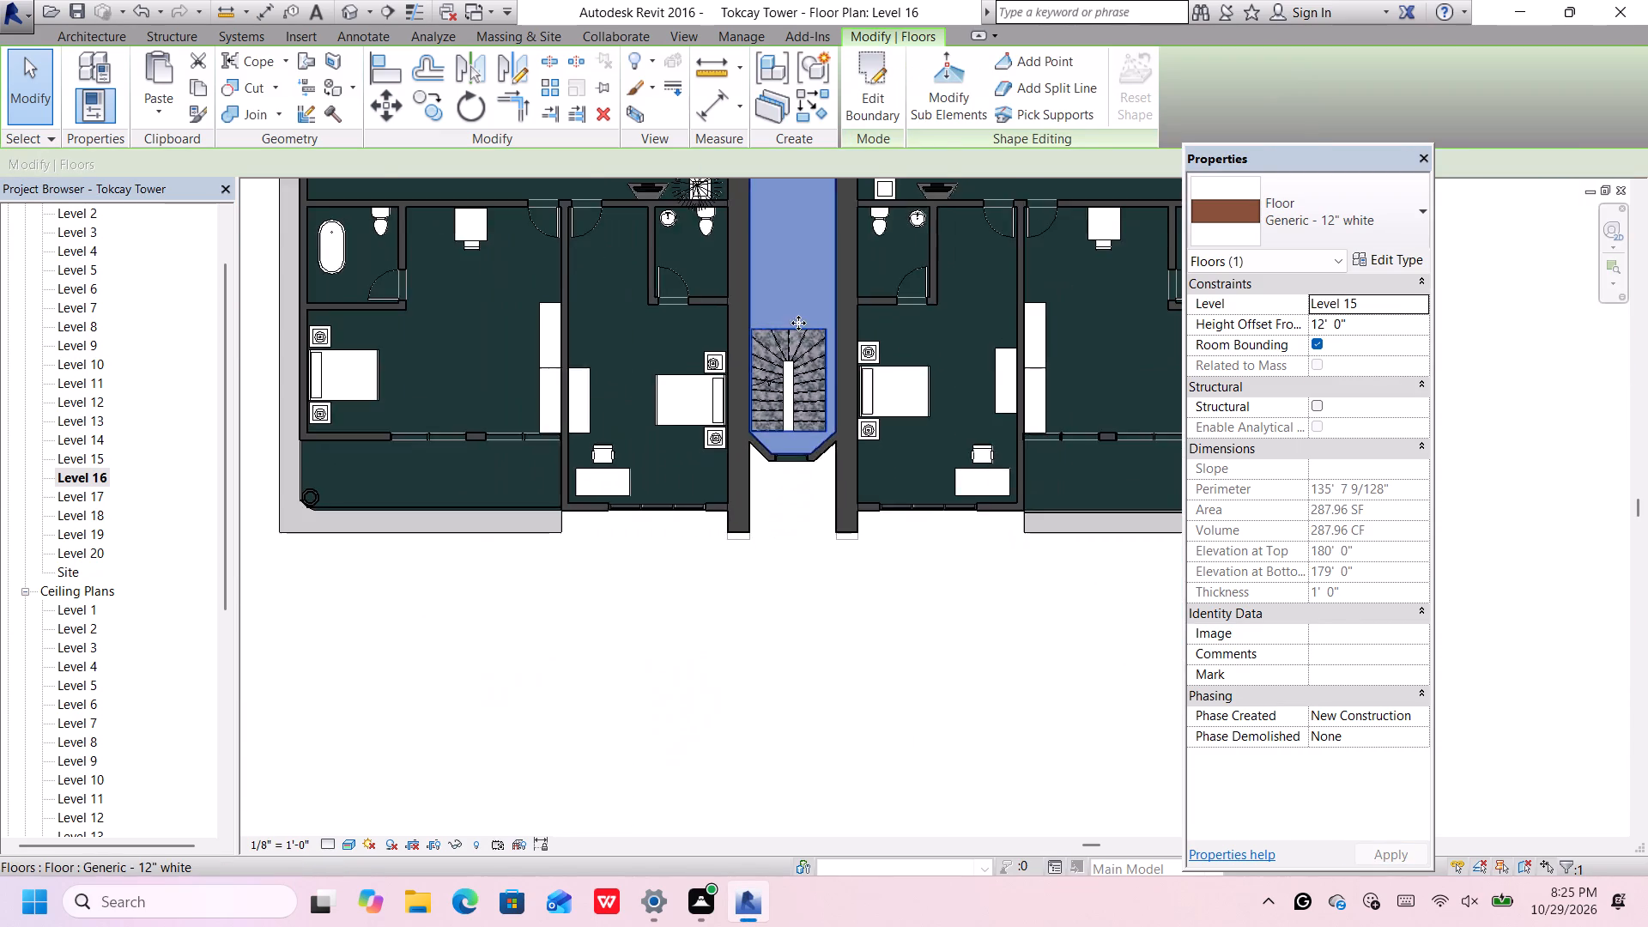
pyautogui.scroll(-3, 798, 323)
pyautogui.moveTo(802, 310); pyautogui.dragTo(766, 382, button='middle')
pyautogui.scroll(-3, 769, 379)
pyautogui.moveTo(769, 376); pyautogui.dragTo(762, 387, button='middle')
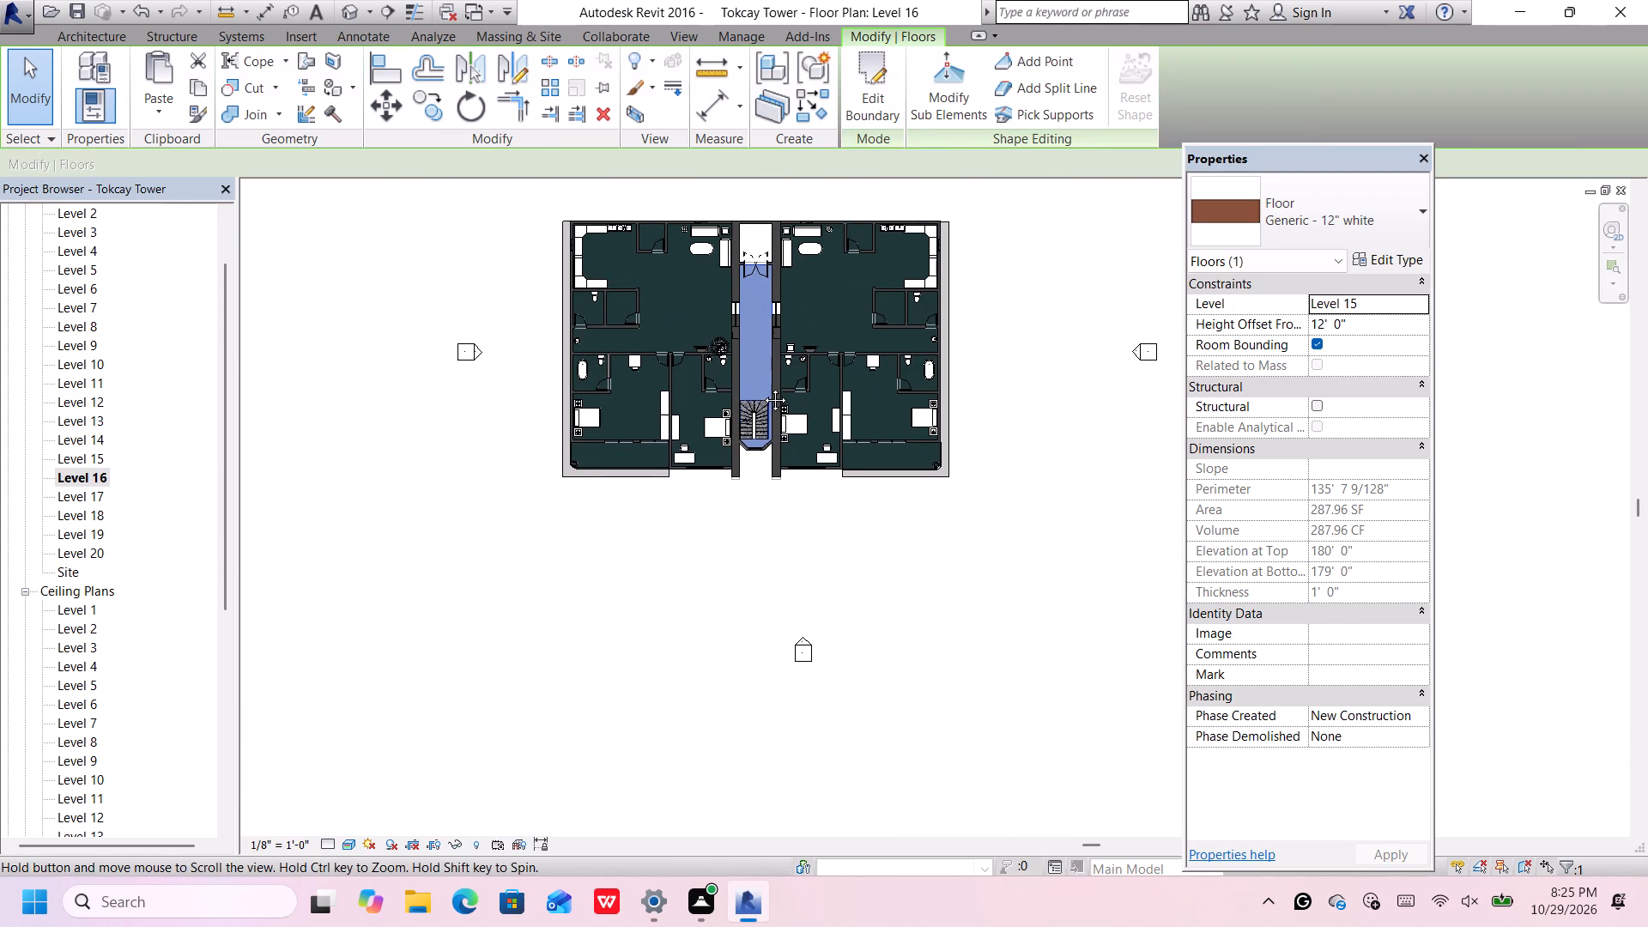
pyautogui.moveTo(762, 387); pyautogui.dragTo(760, 392, button='middle')
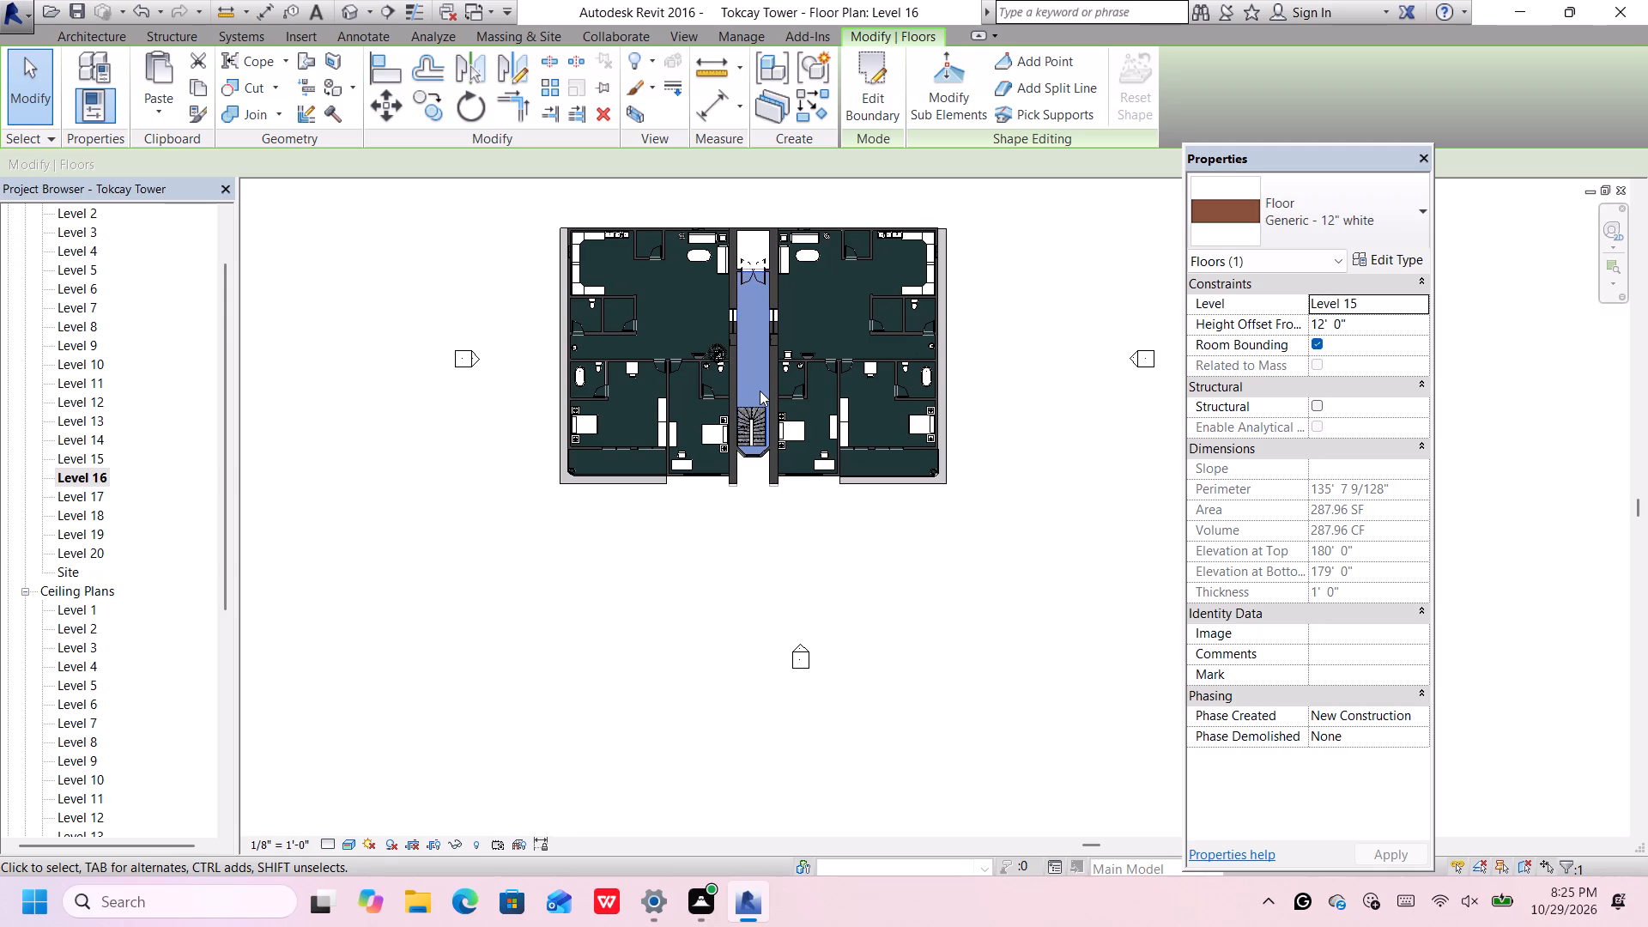
pyautogui.doubleClick(96, 493)
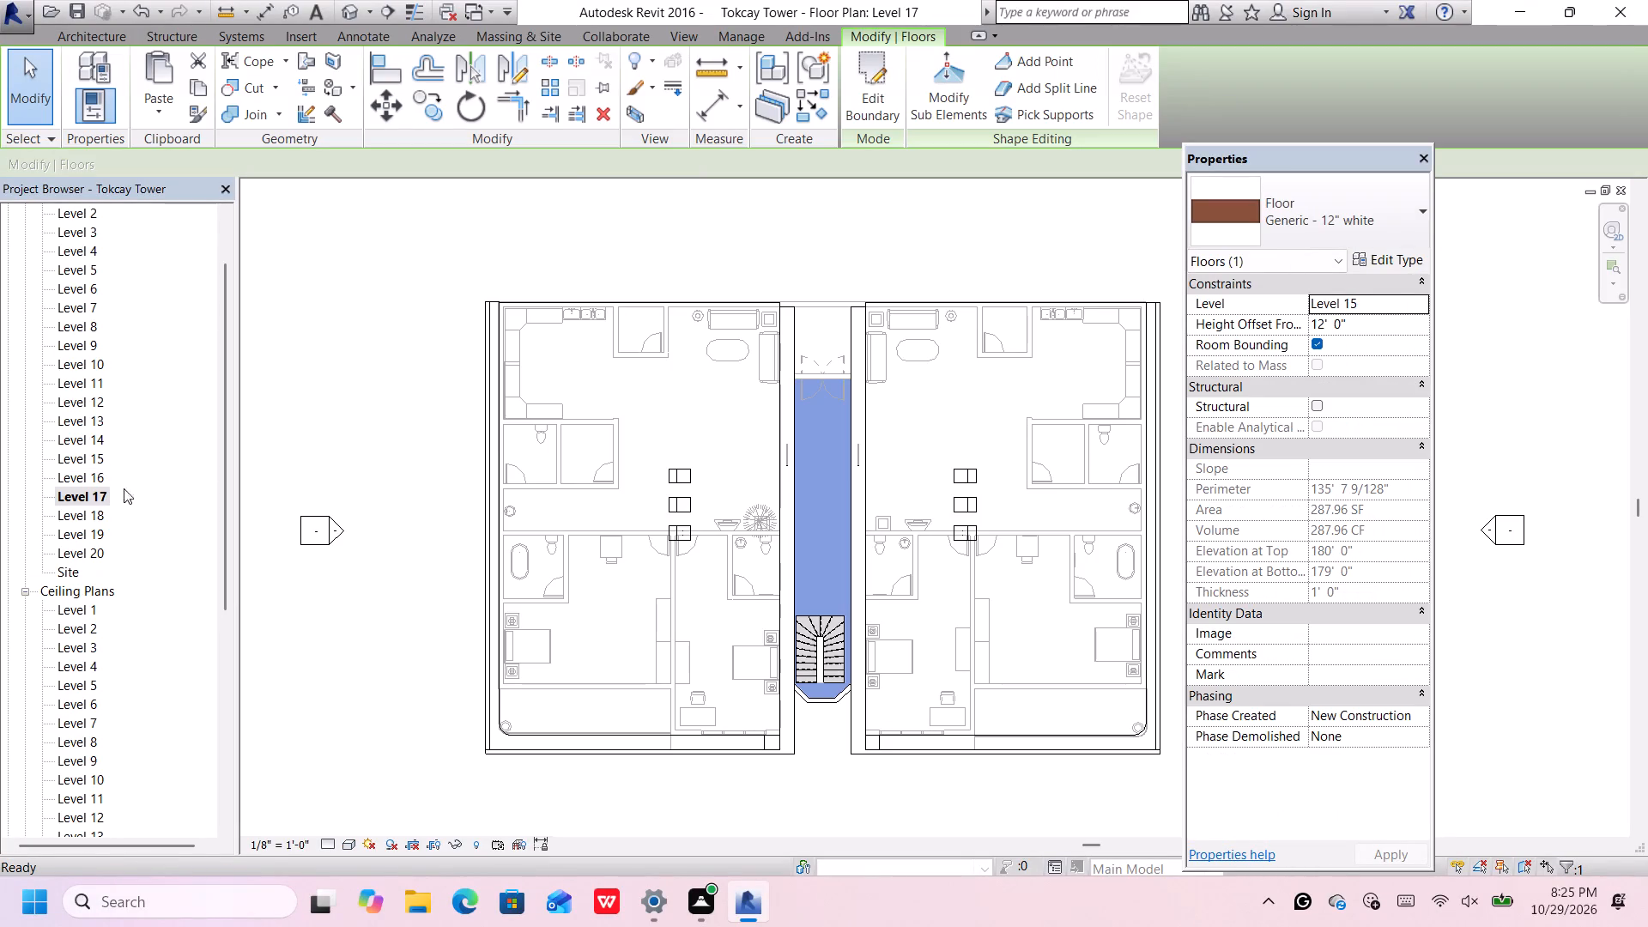
pyautogui.scroll(-1, 279, 449)
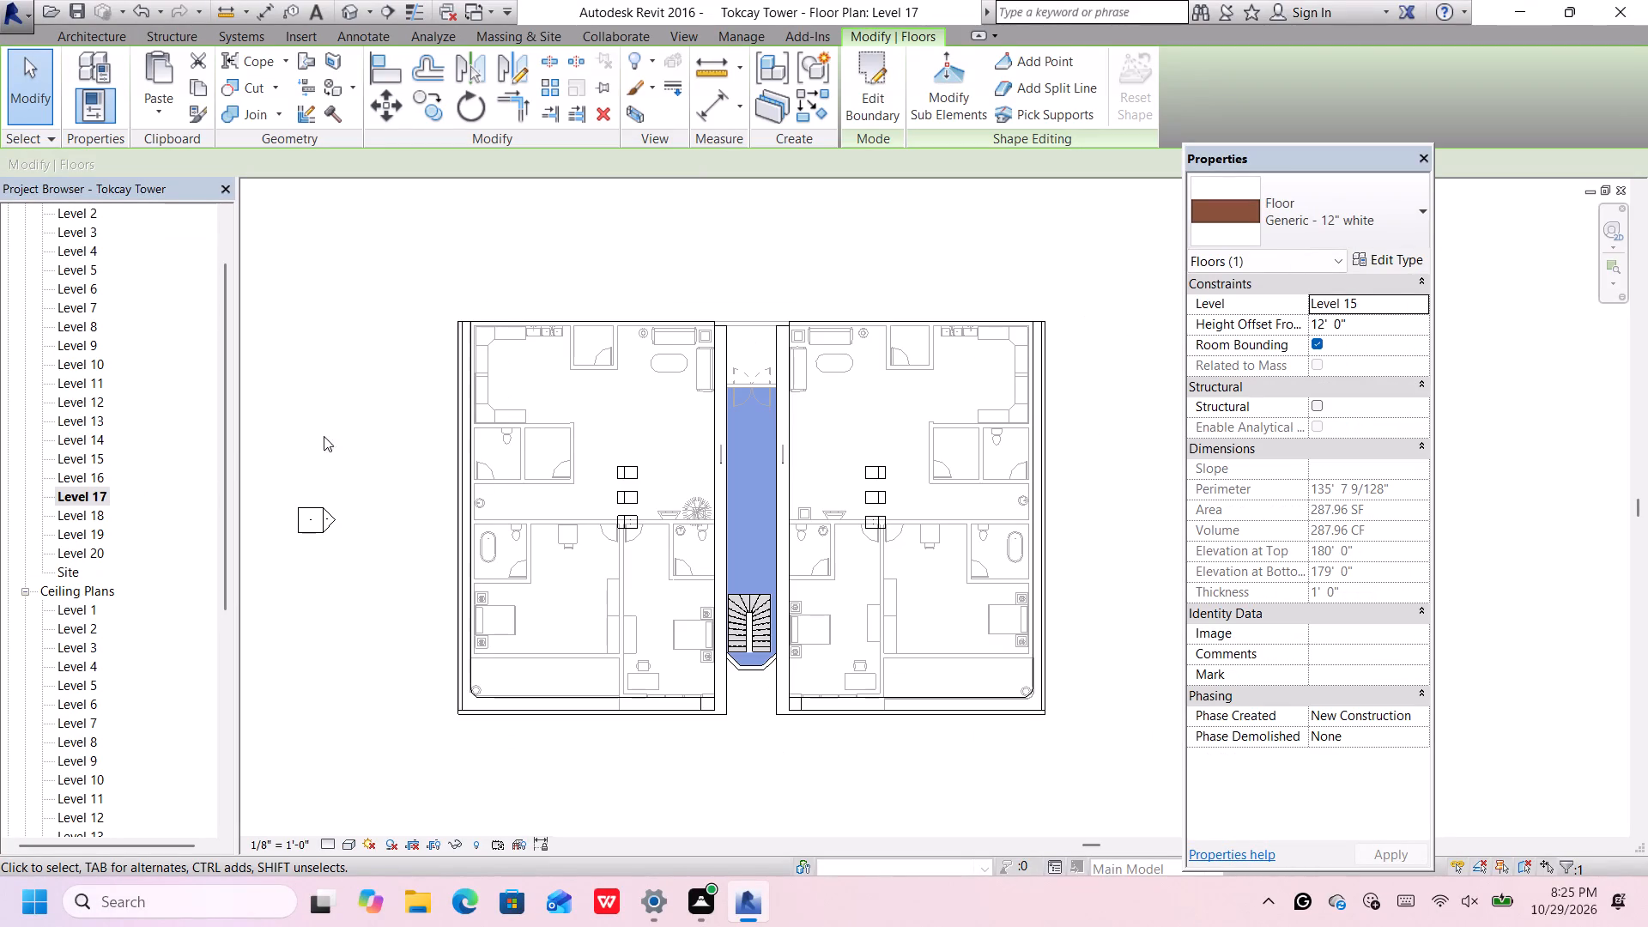
pyautogui.click(338, 433)
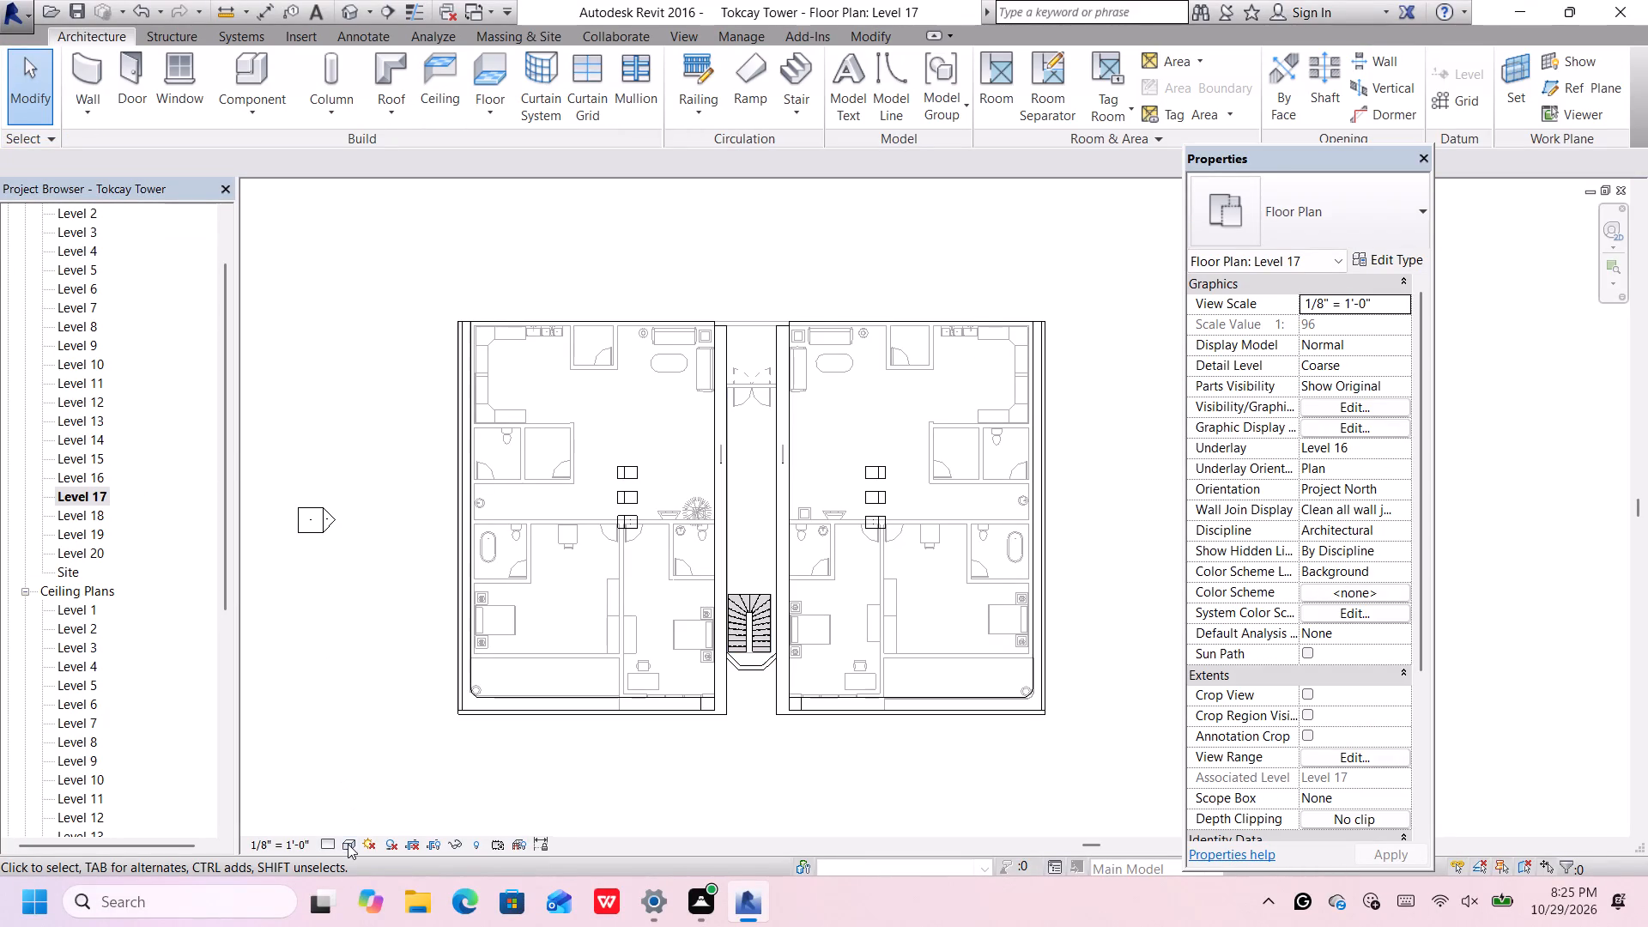
pyautogui.click(348, 845)
pyautogui.click(373, 796)
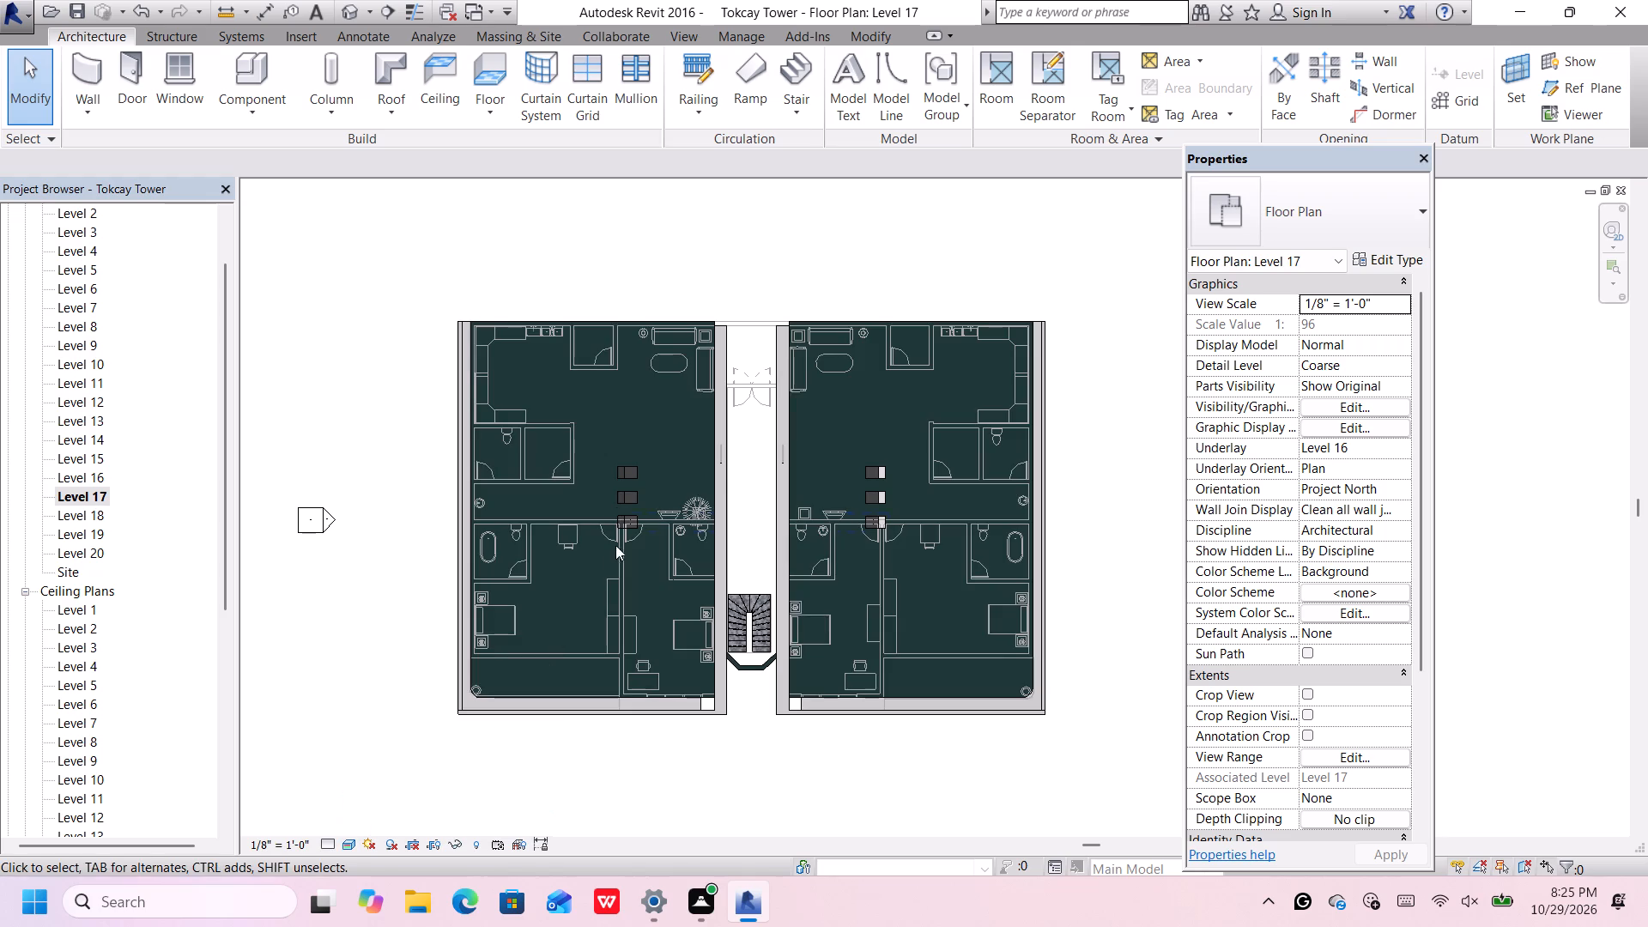
# Start a Generic - 12" white floor and sketch a rectangle about 7'-11 3/4" by 33'-3" between the corridor walls, from double door to stair.
pyautogui.scroll(5, 788, 432)
pyautogui.moveTo(759, 479); pyautogui.dragTo(751, 440, button='middle')
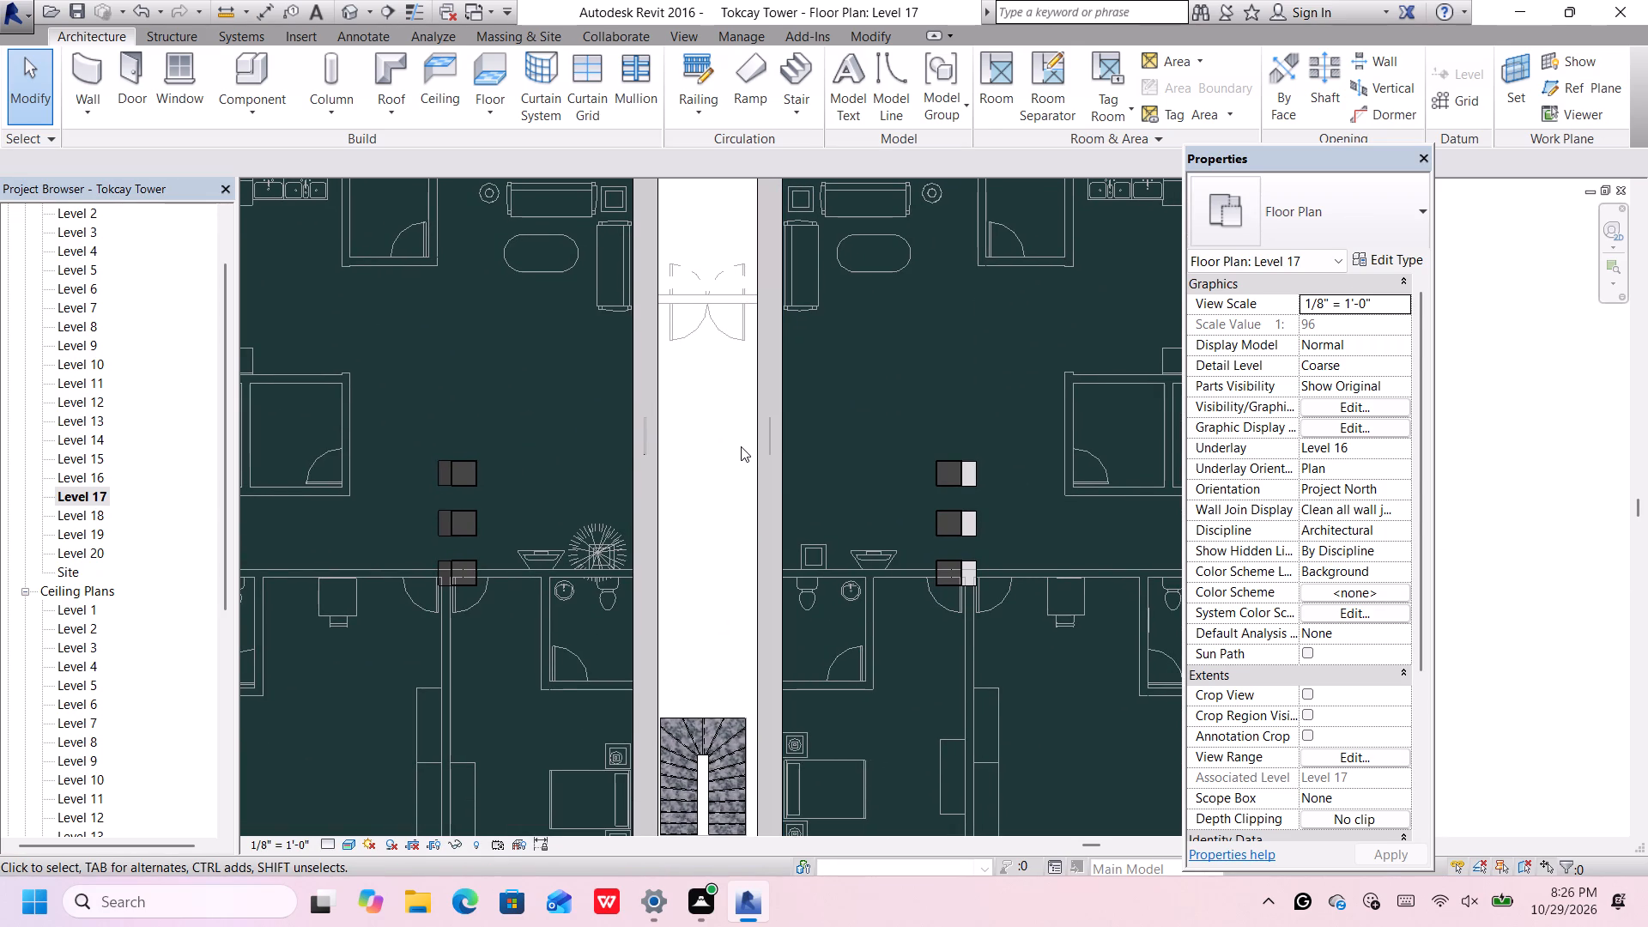
pyautogui.click(491, 60)
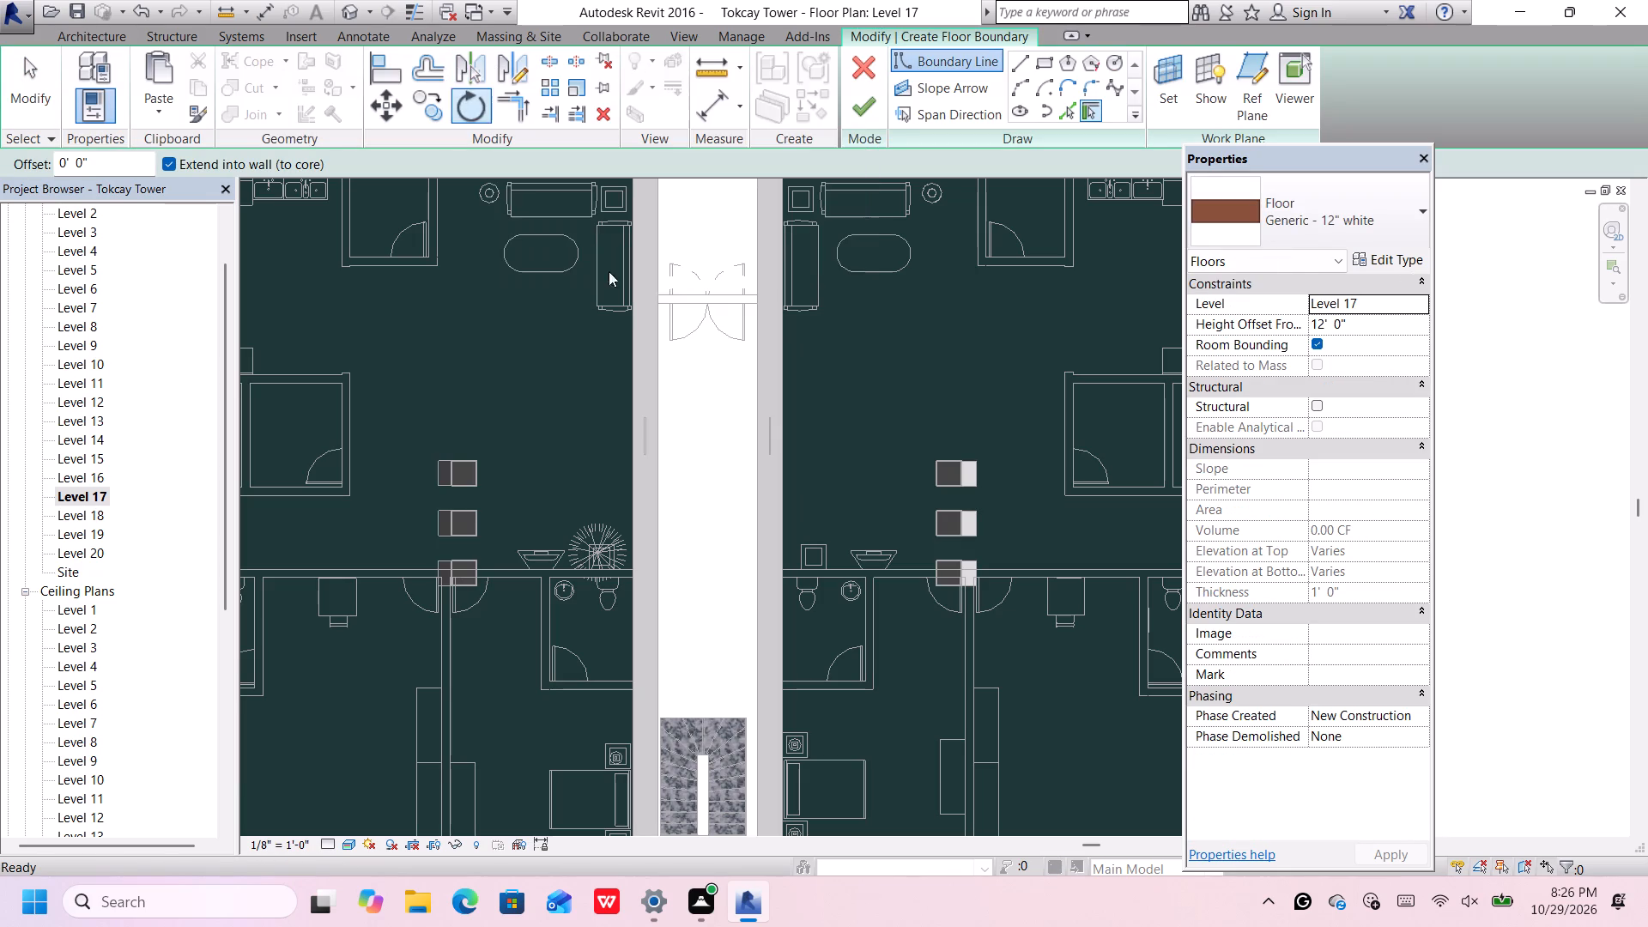
pyautogui.click(1051, 57)
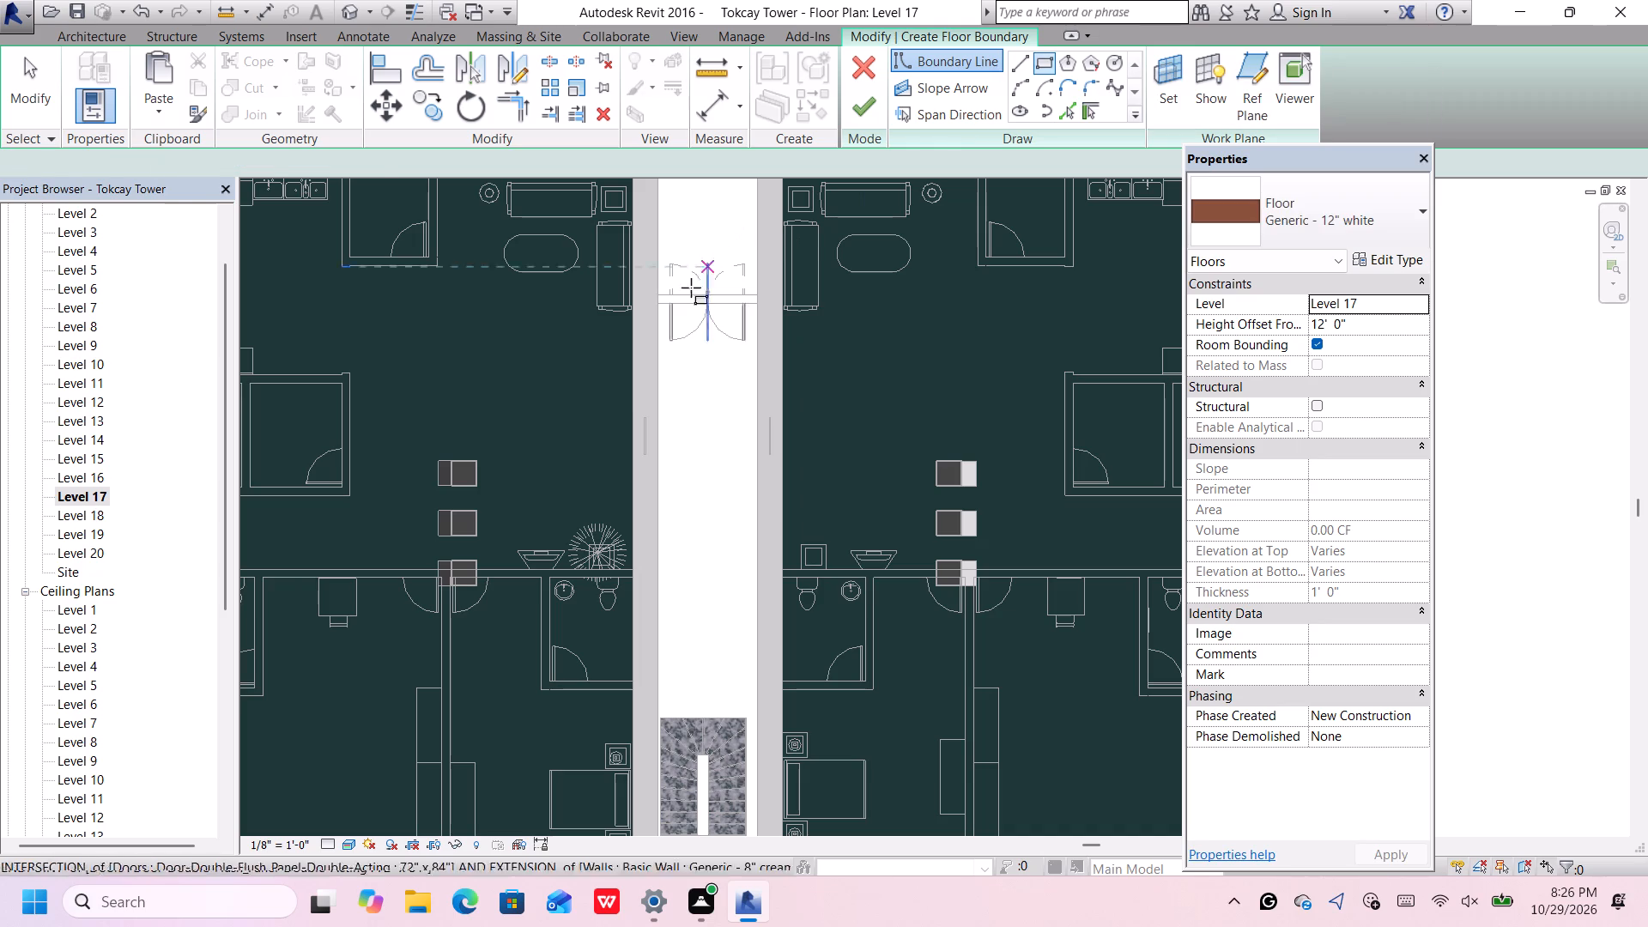
pyautogui.click(661, 307)
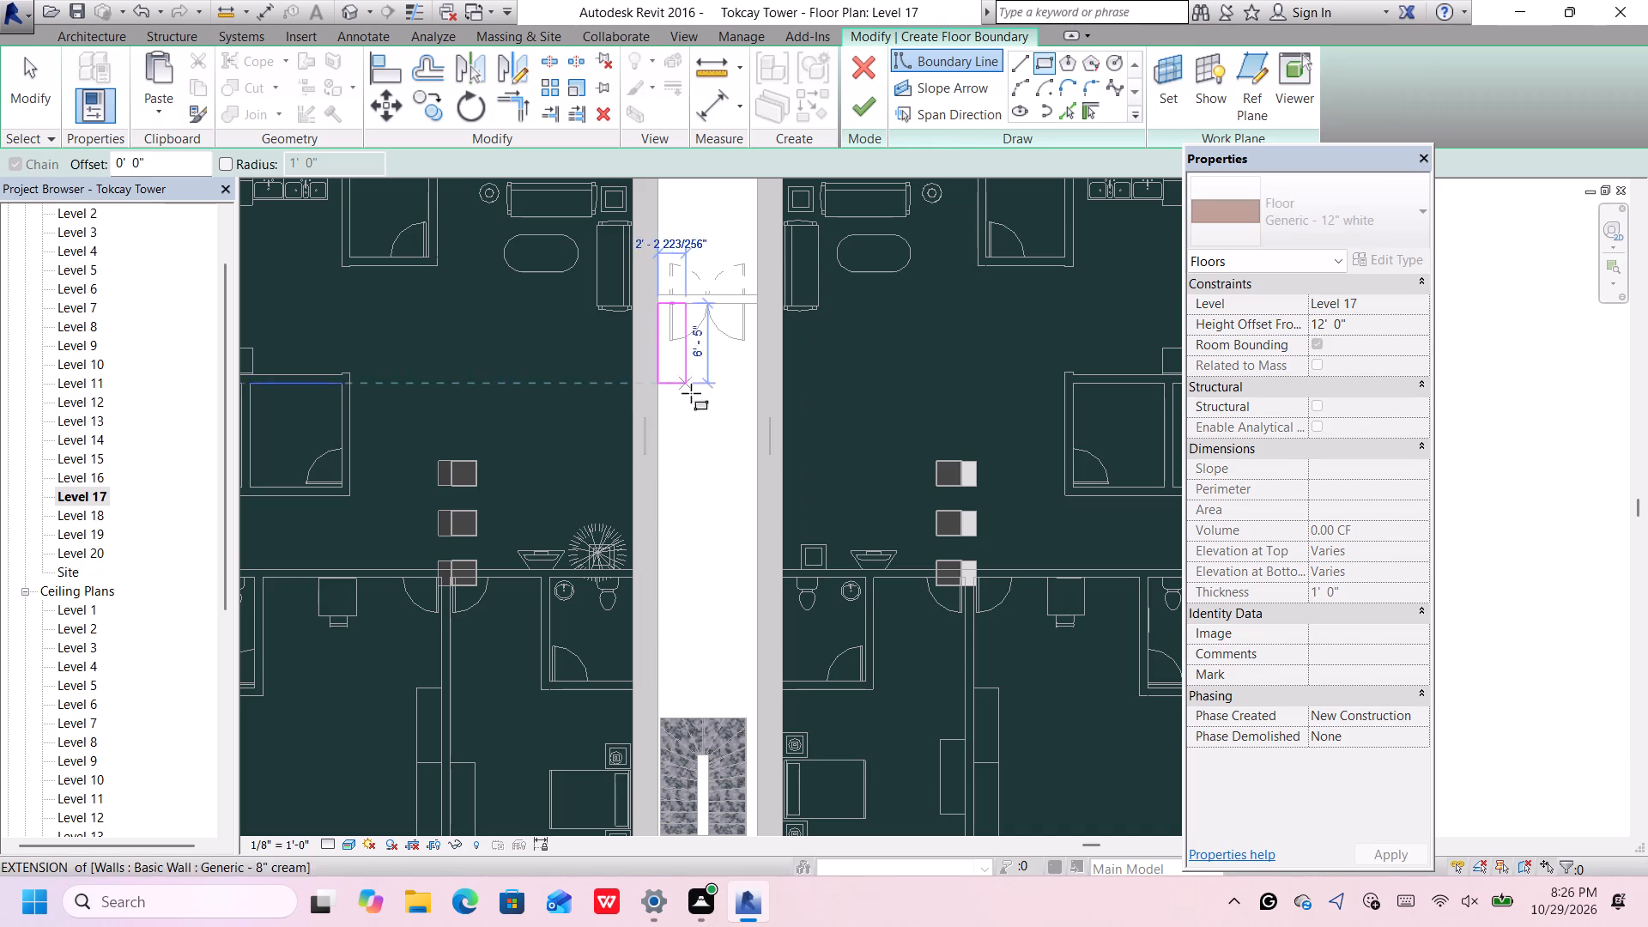
pyautogui.scroll(-6, 740, 467)
pyautogui.scroll(4, 719, 539)
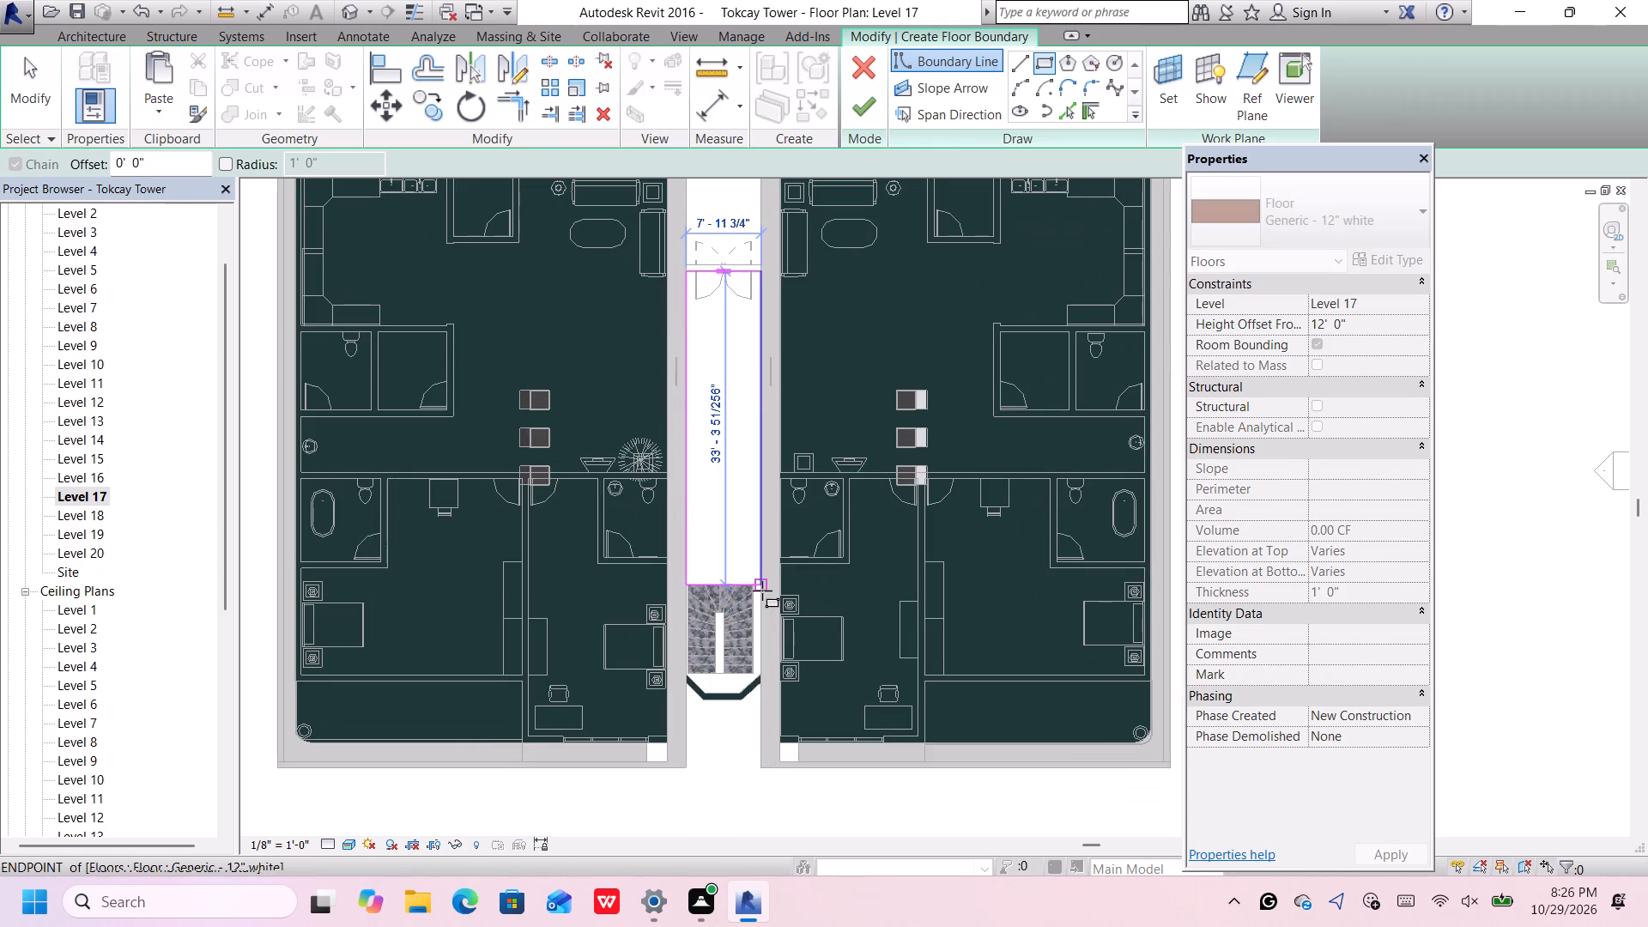
pyautogui.click(765, 588)
# Draw boundary lines from the rectangle's southeast corner down the east shaft wall, around the angled end walls and up the west wall.
pyautogui.scroll(5, 765, 590)
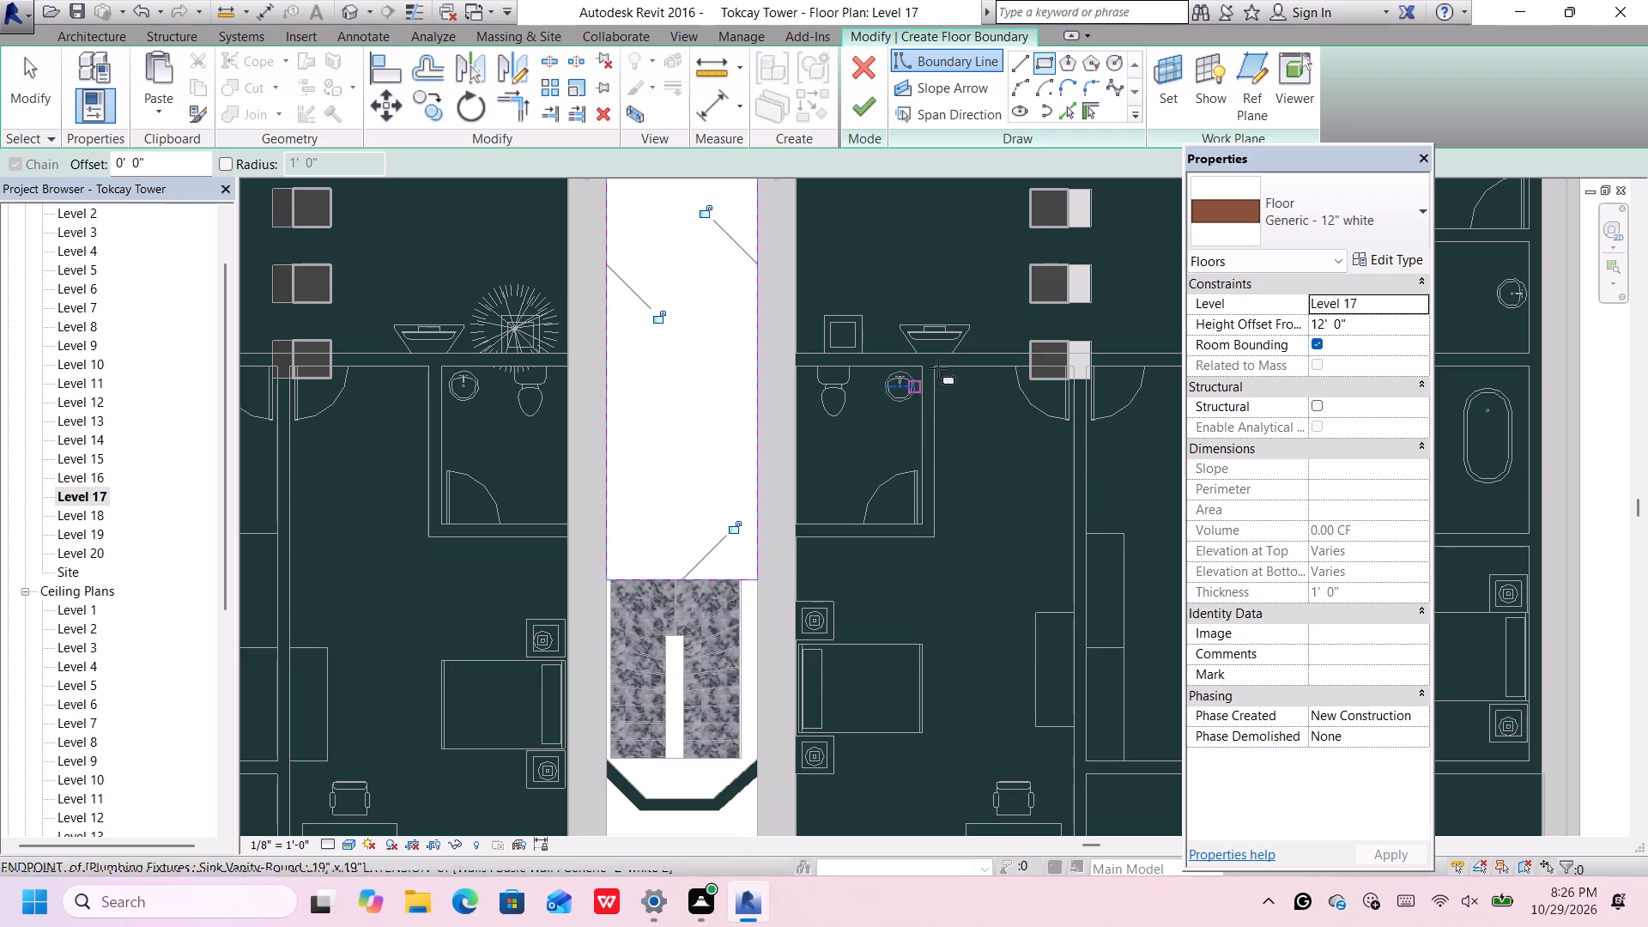
pyautogui.click(1021, 67)
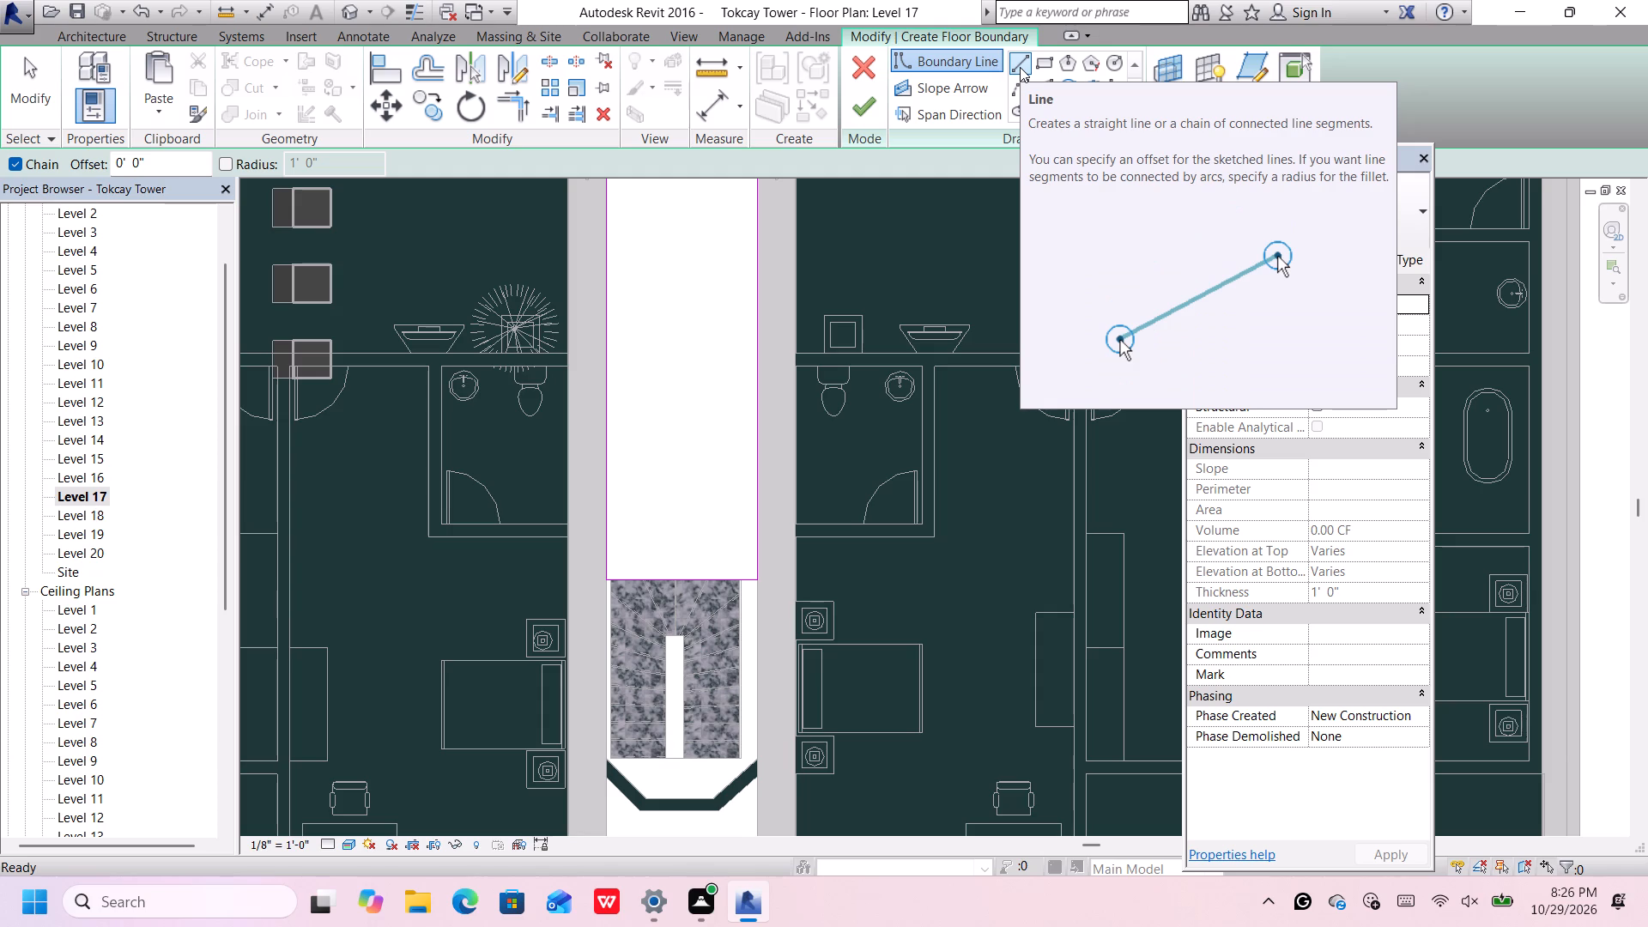
pyautogui.scroll(-2, 1019, 69)
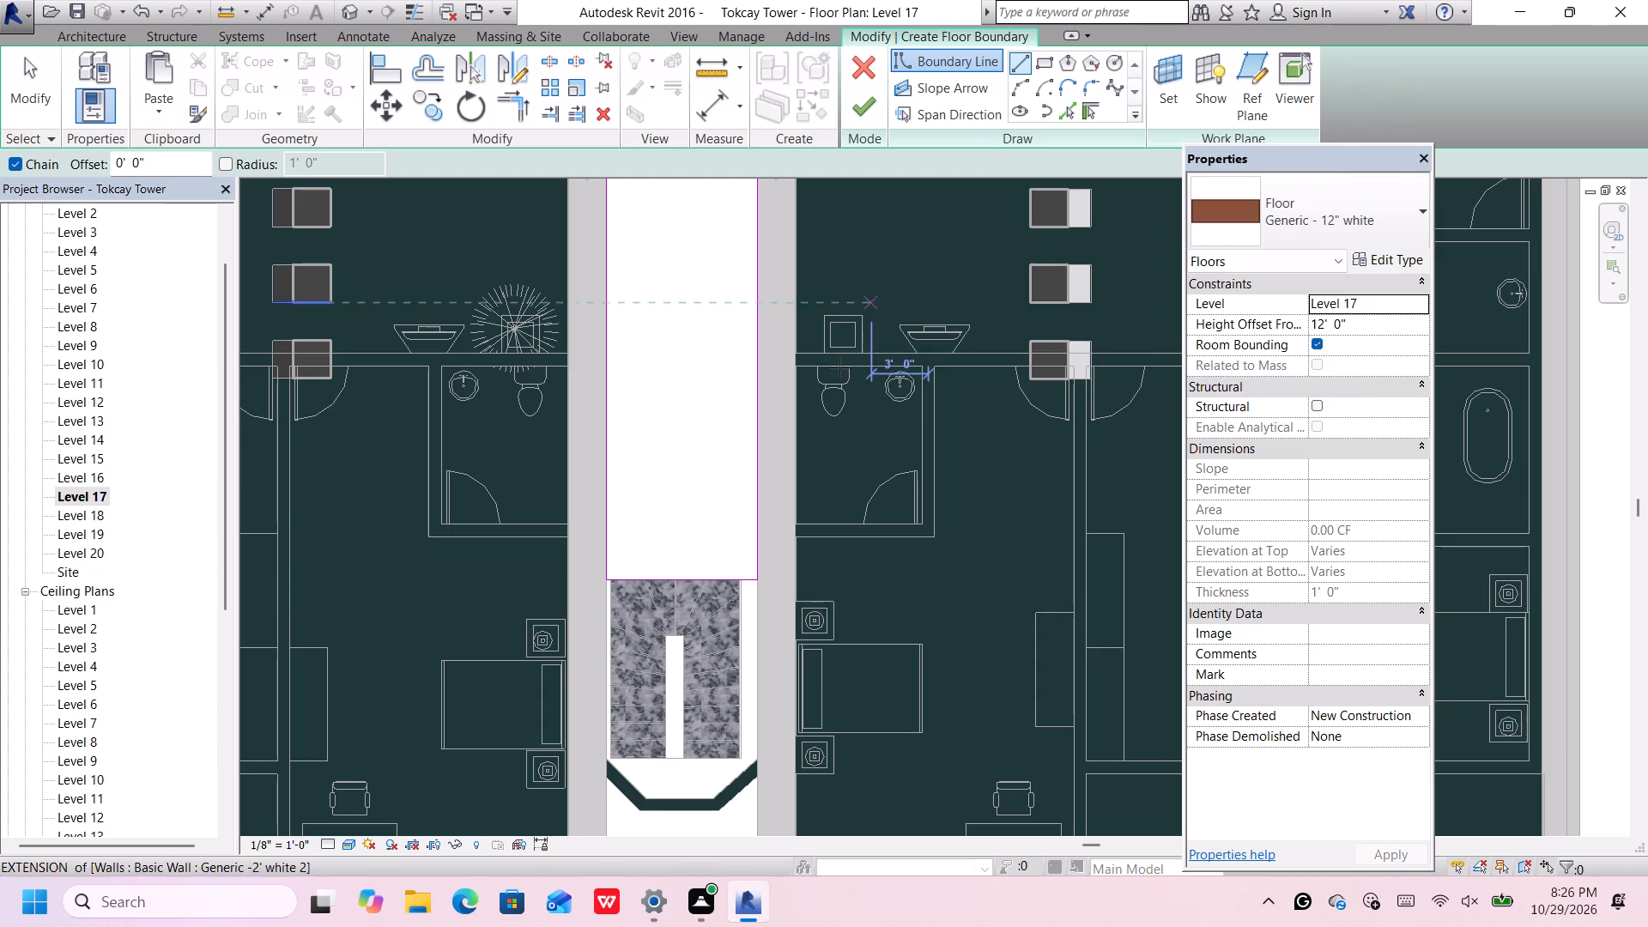
pyautogui.scroll(-3, 827, 419)
pyautogui.scroll(6, 775, 599)
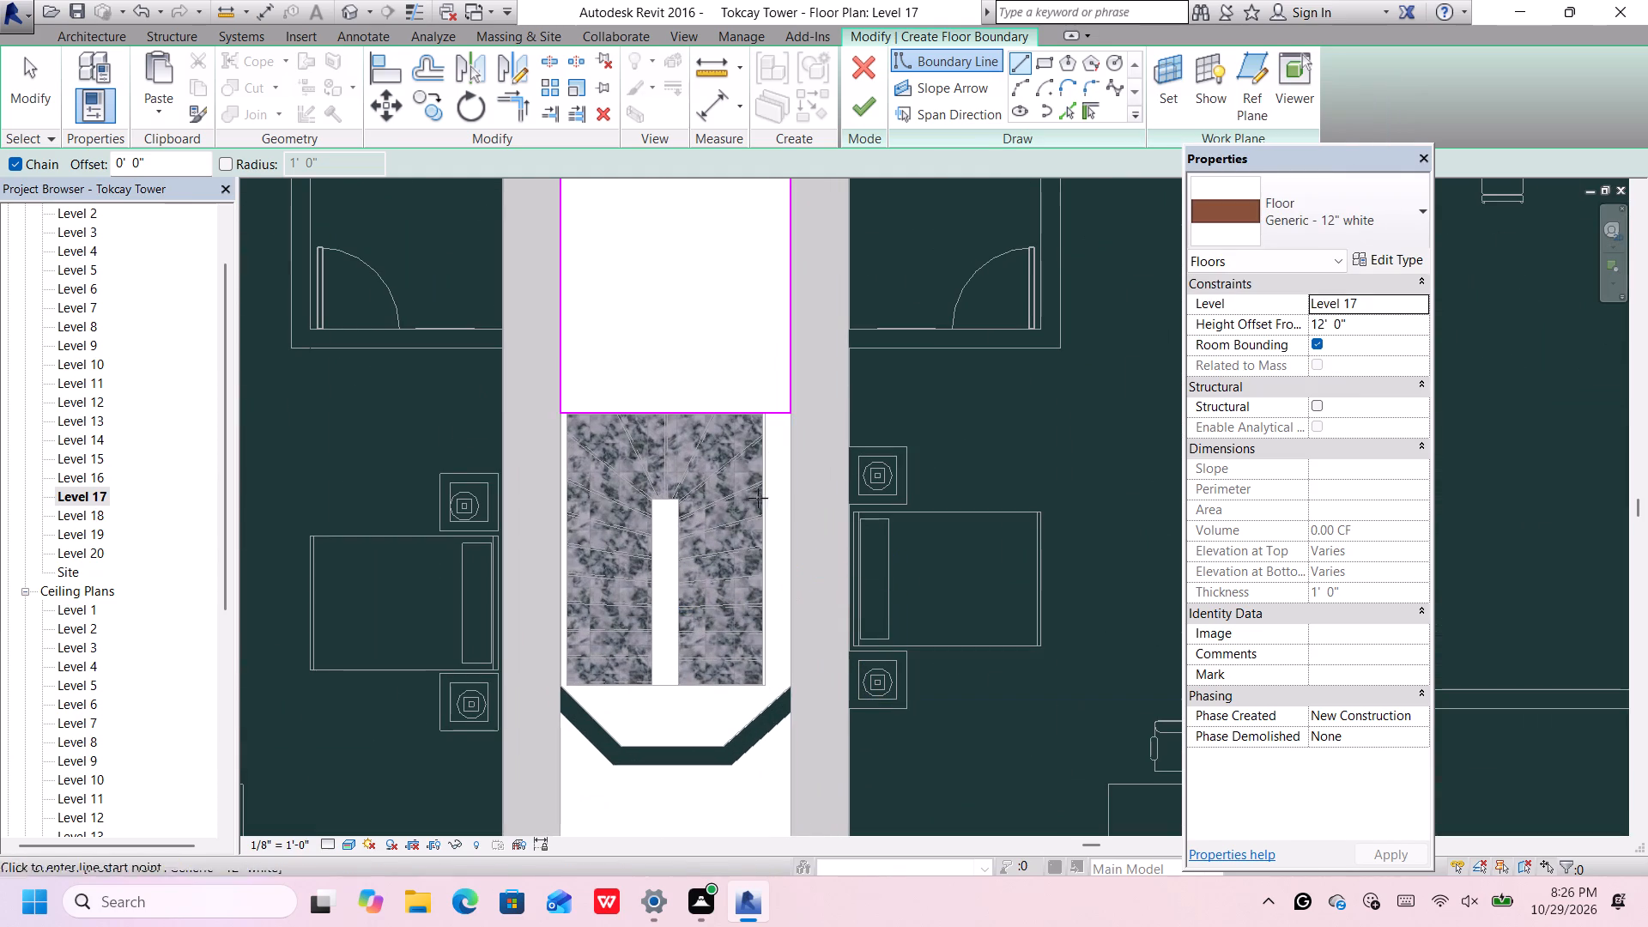
pyautogui.click(786, 411)
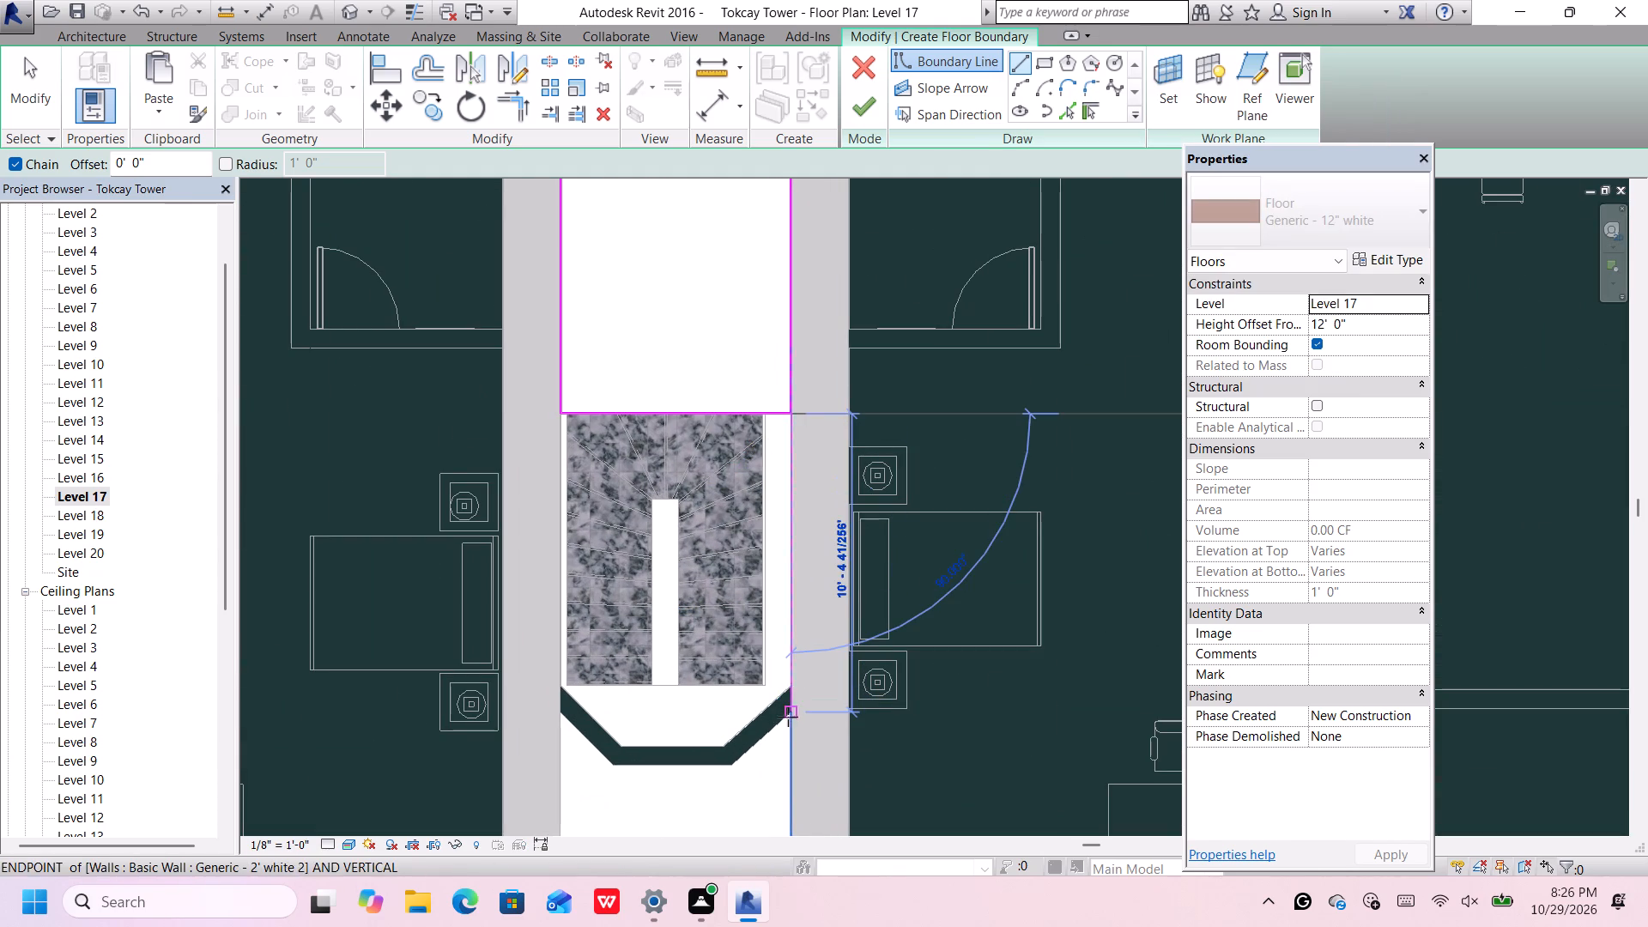
pyautogui.click(790, 687)
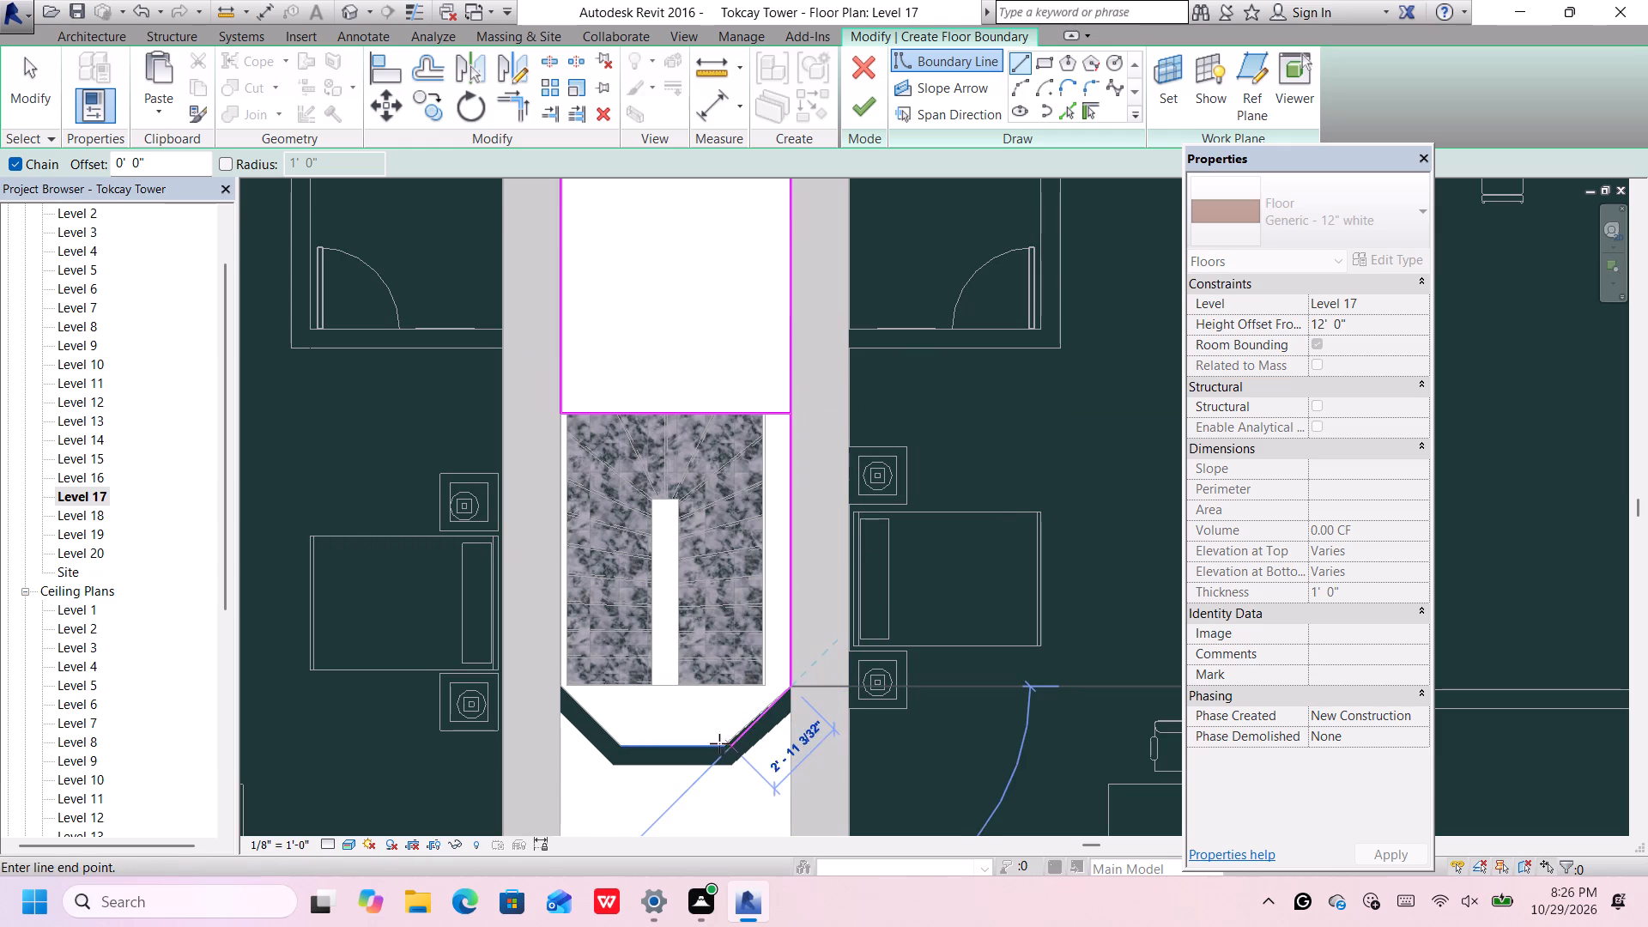
pyautogui.click(718, 742)
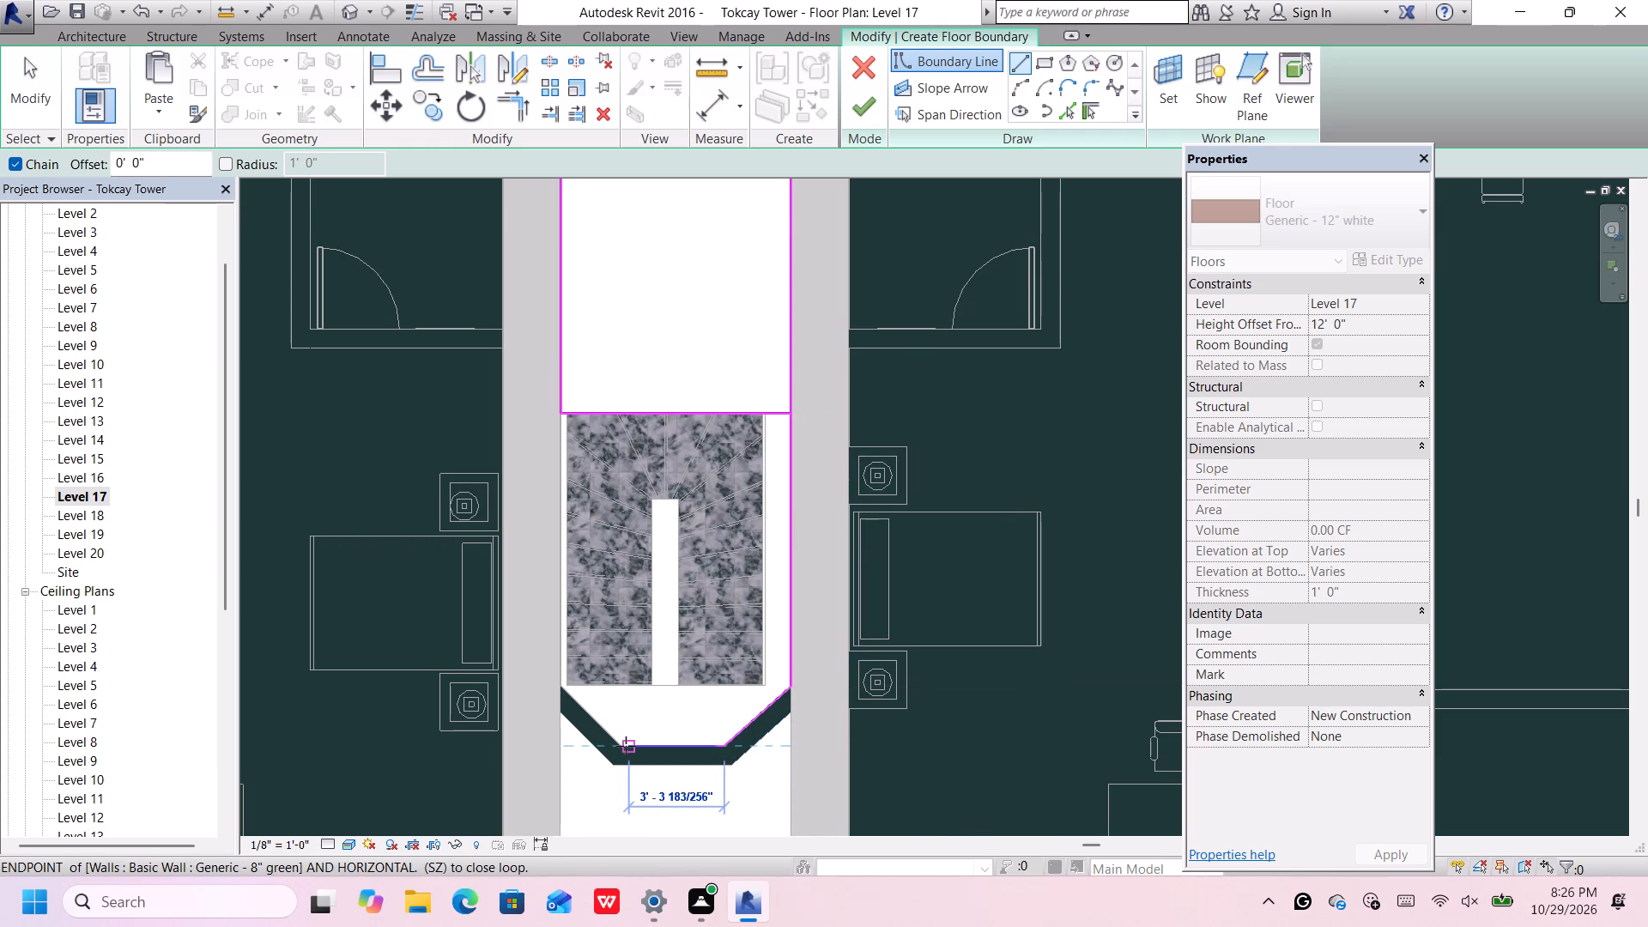
pyautogui.click(620, 746)
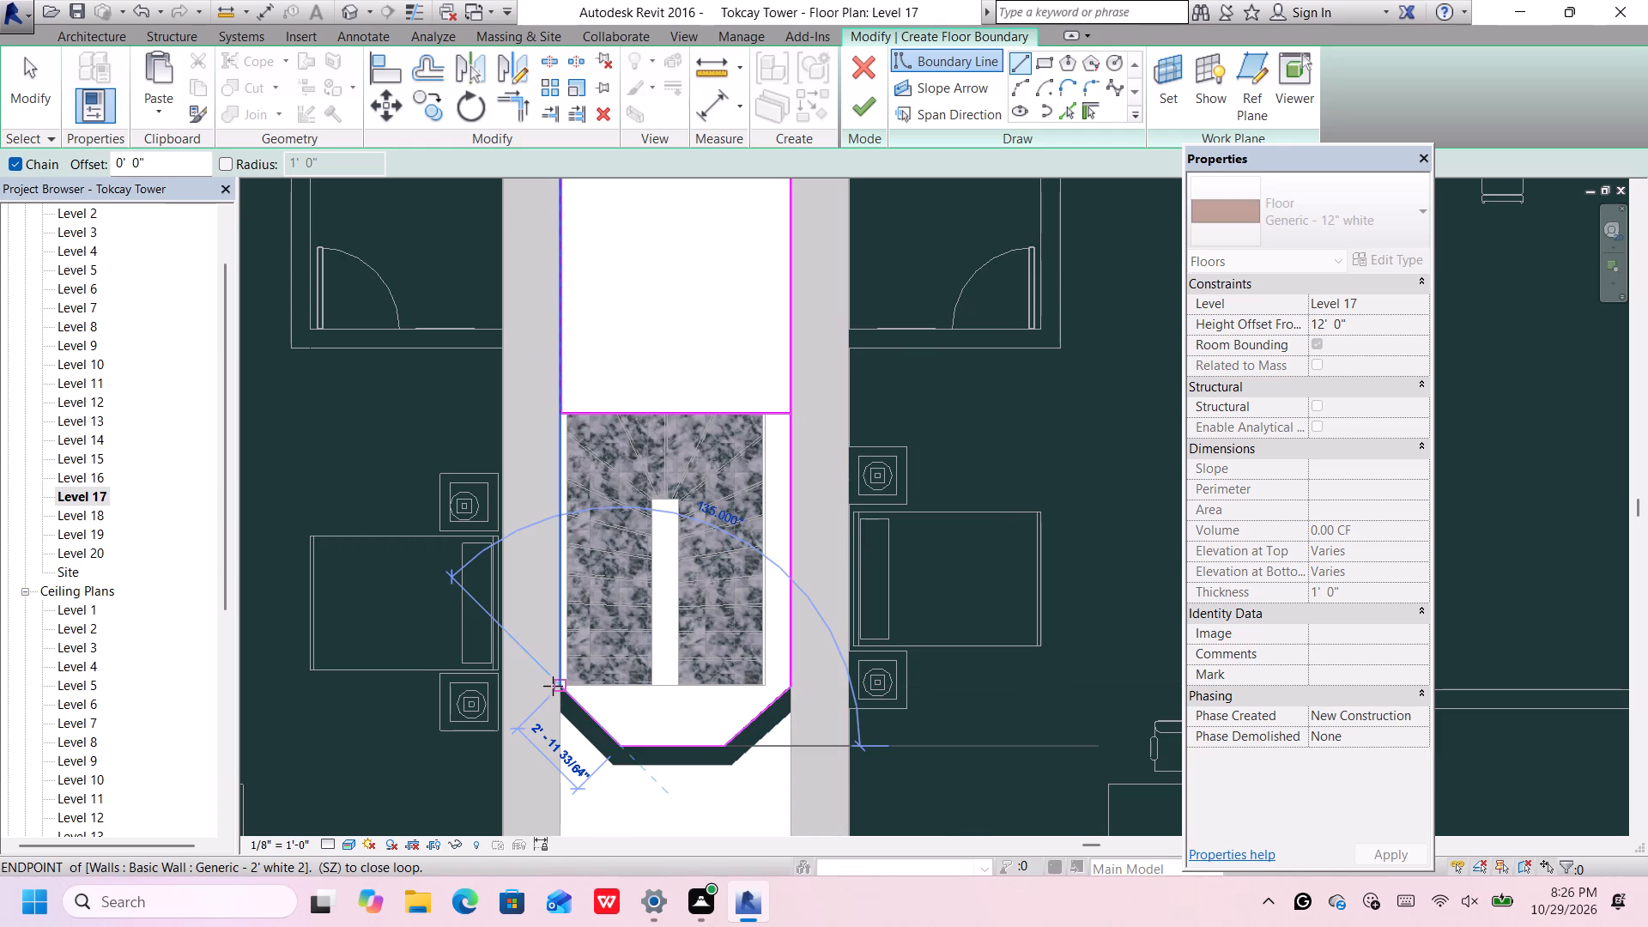
pyautogui.click(557, 686)
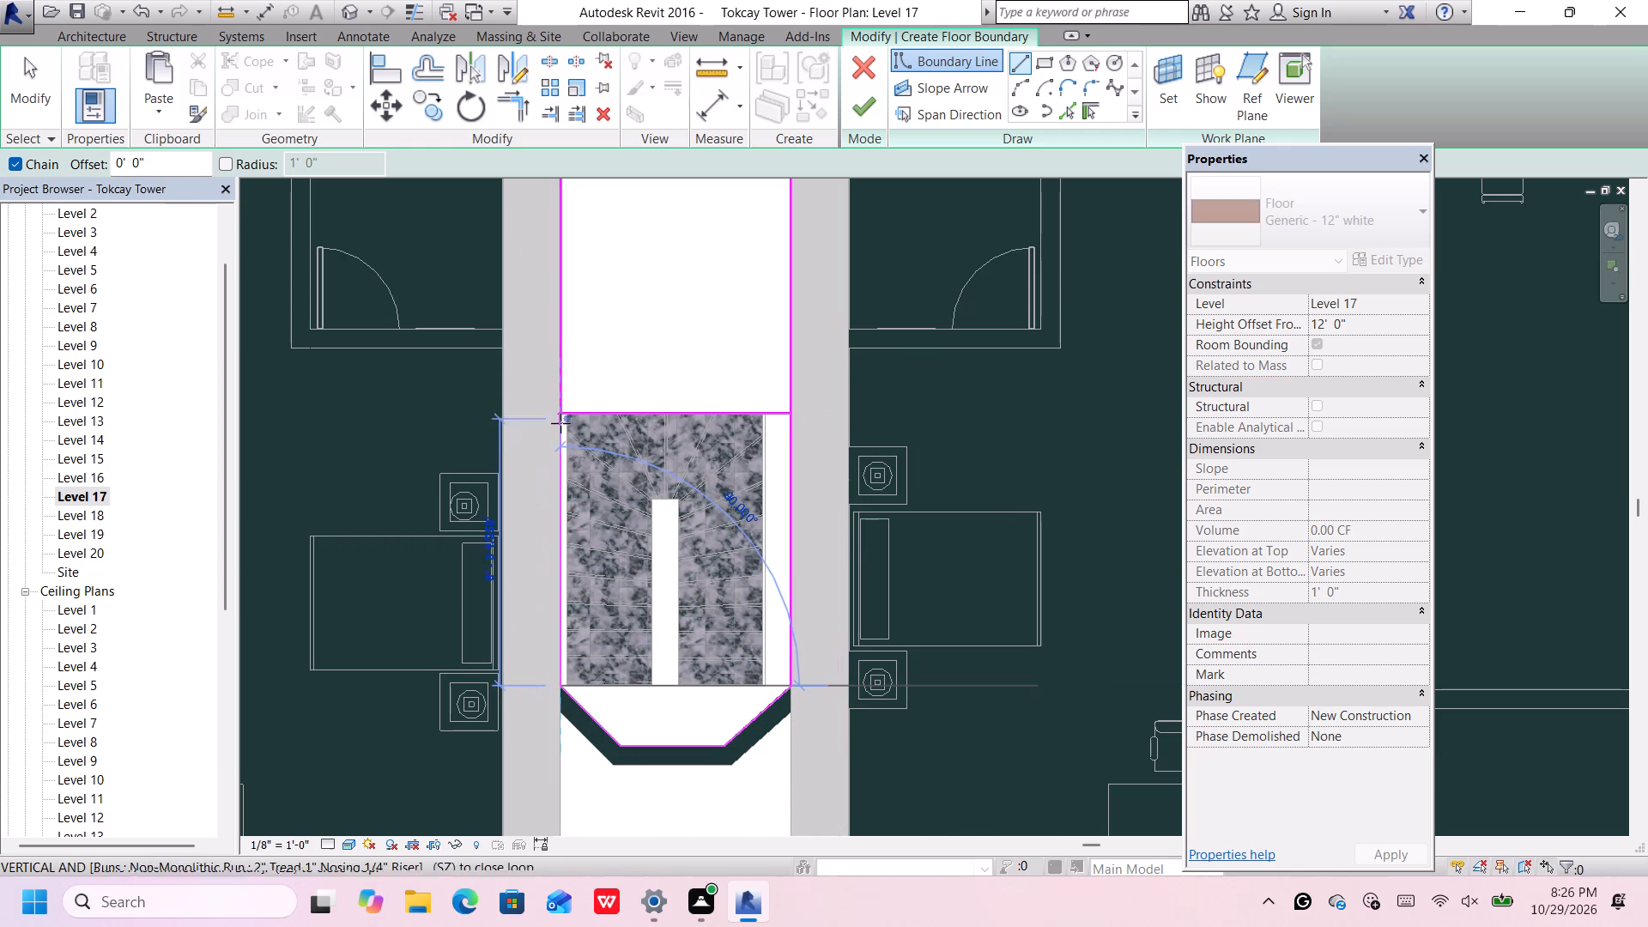
pyautogui.click(560, 413)
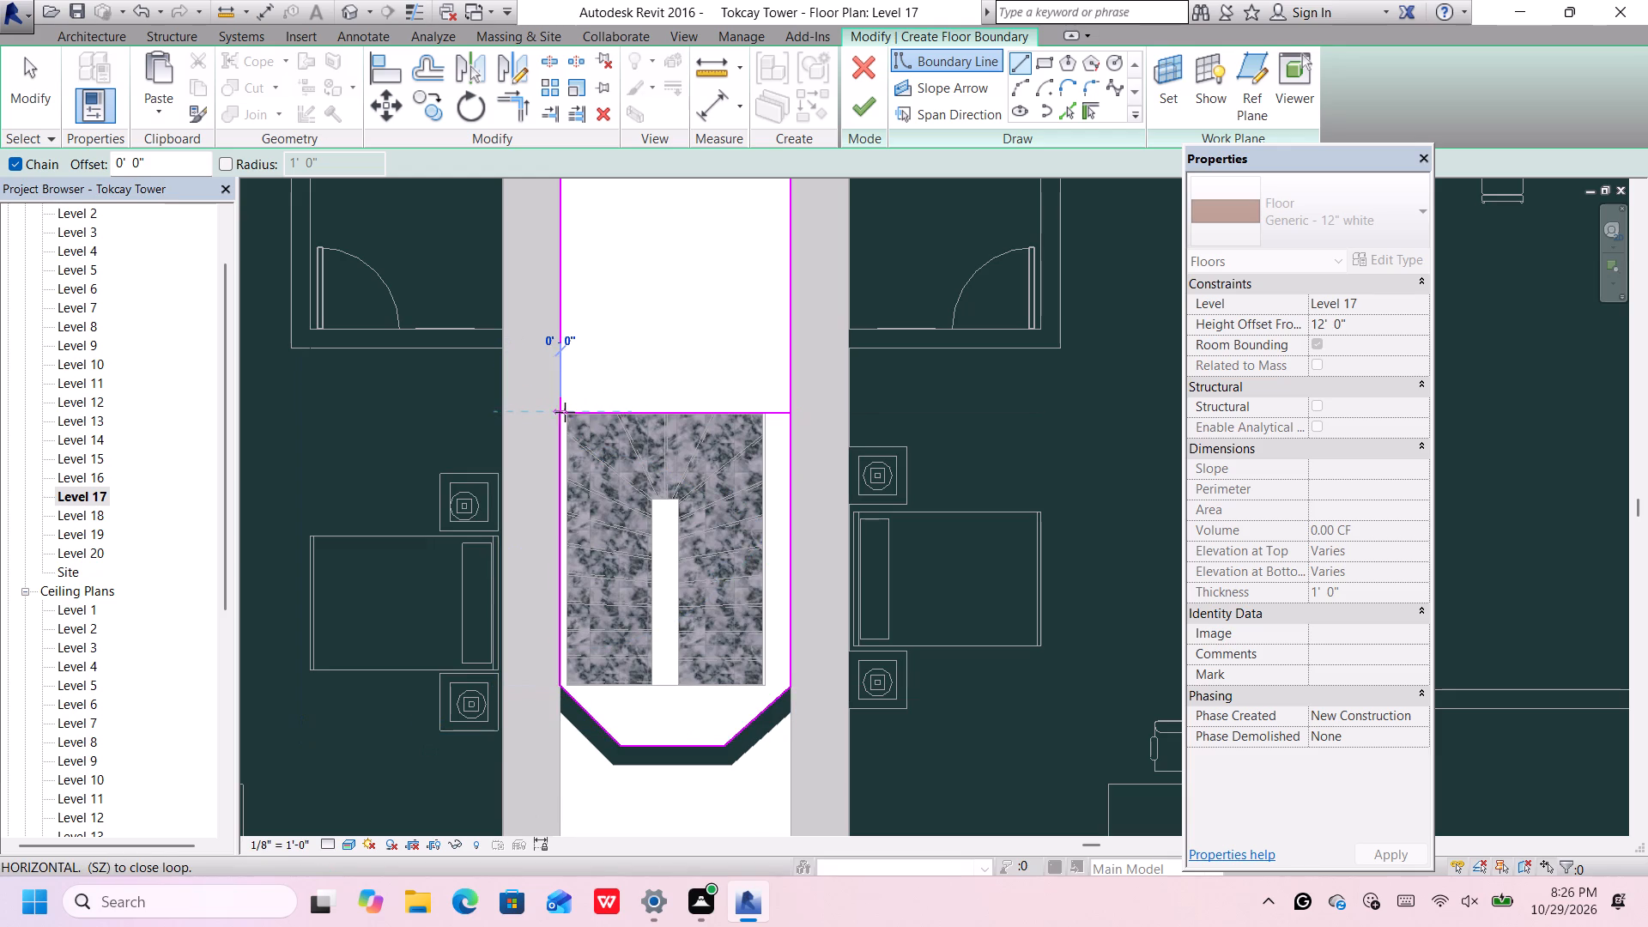
pyautogui.scroll(6, 570, 413)
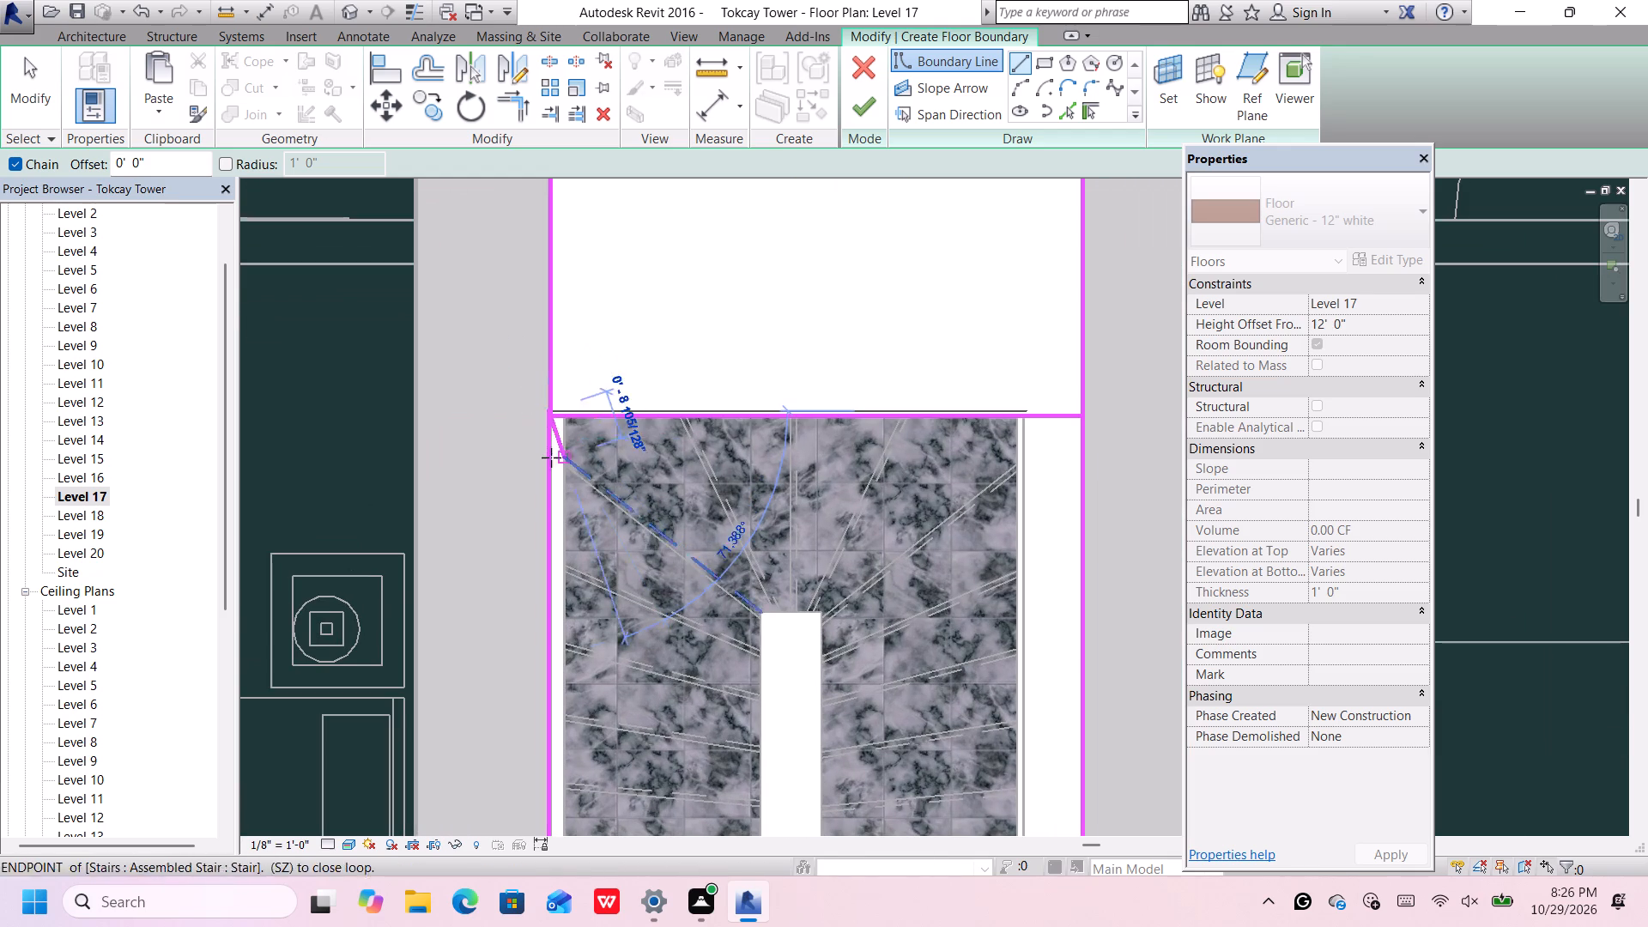
# Draw boundary lines along the stair's west, south and east edges, enclosing a stair opening about 6'-10 1/2" wide.
pyautogui.press('Escape')
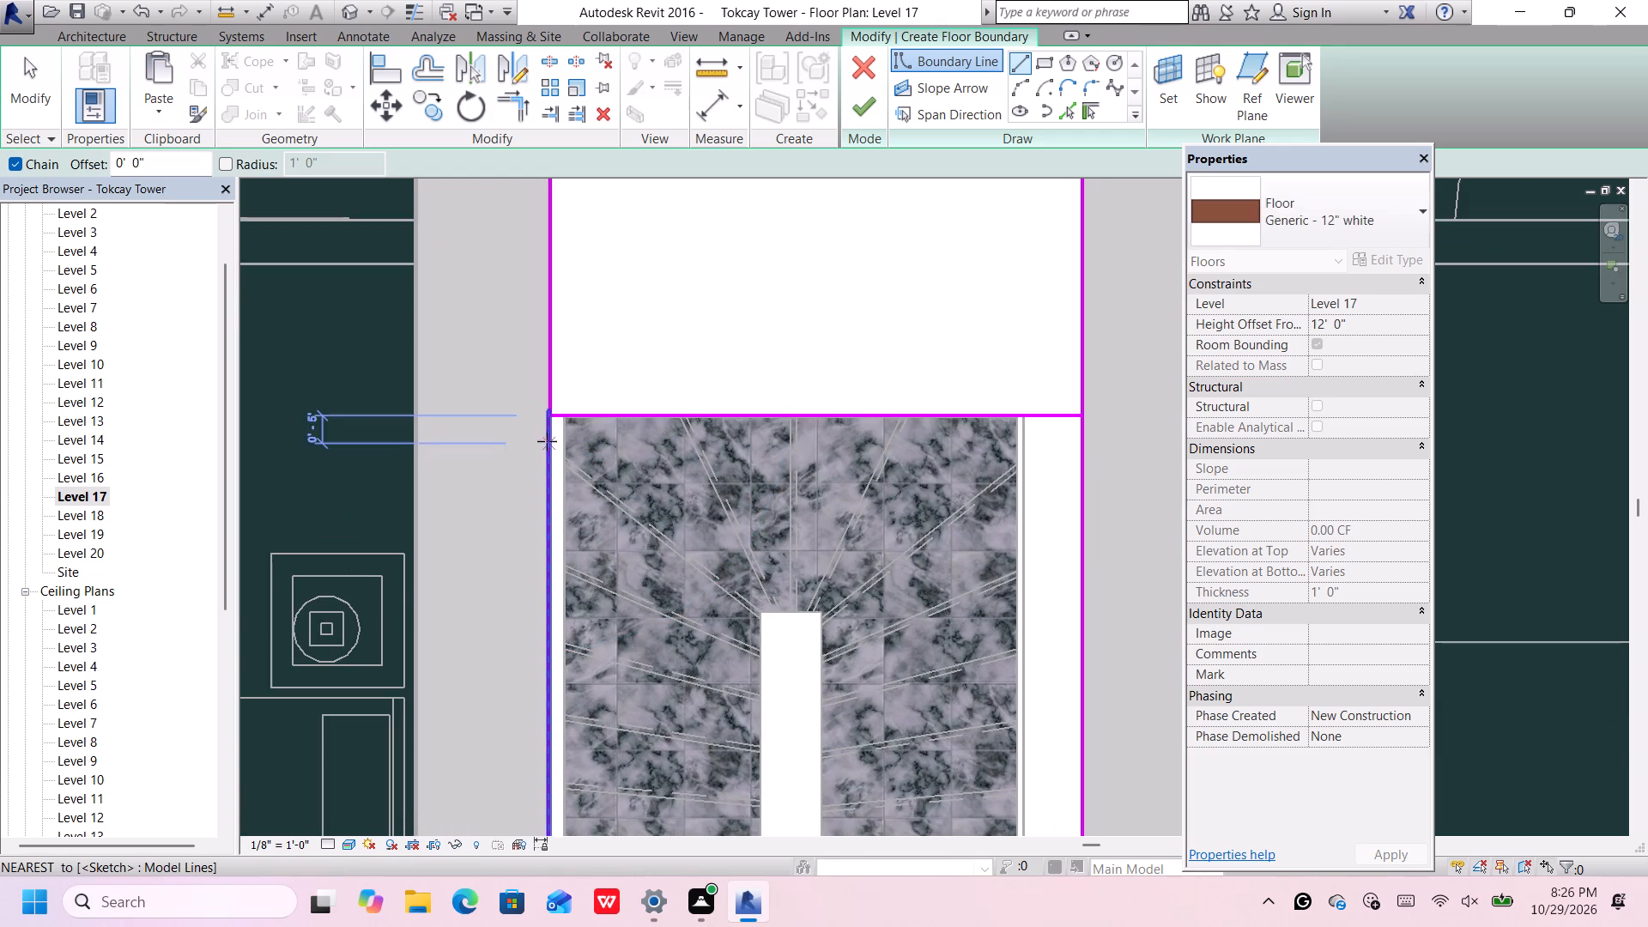
pyautogui.scroll(7, 548, 434)
pyautogui.click(581, 395)
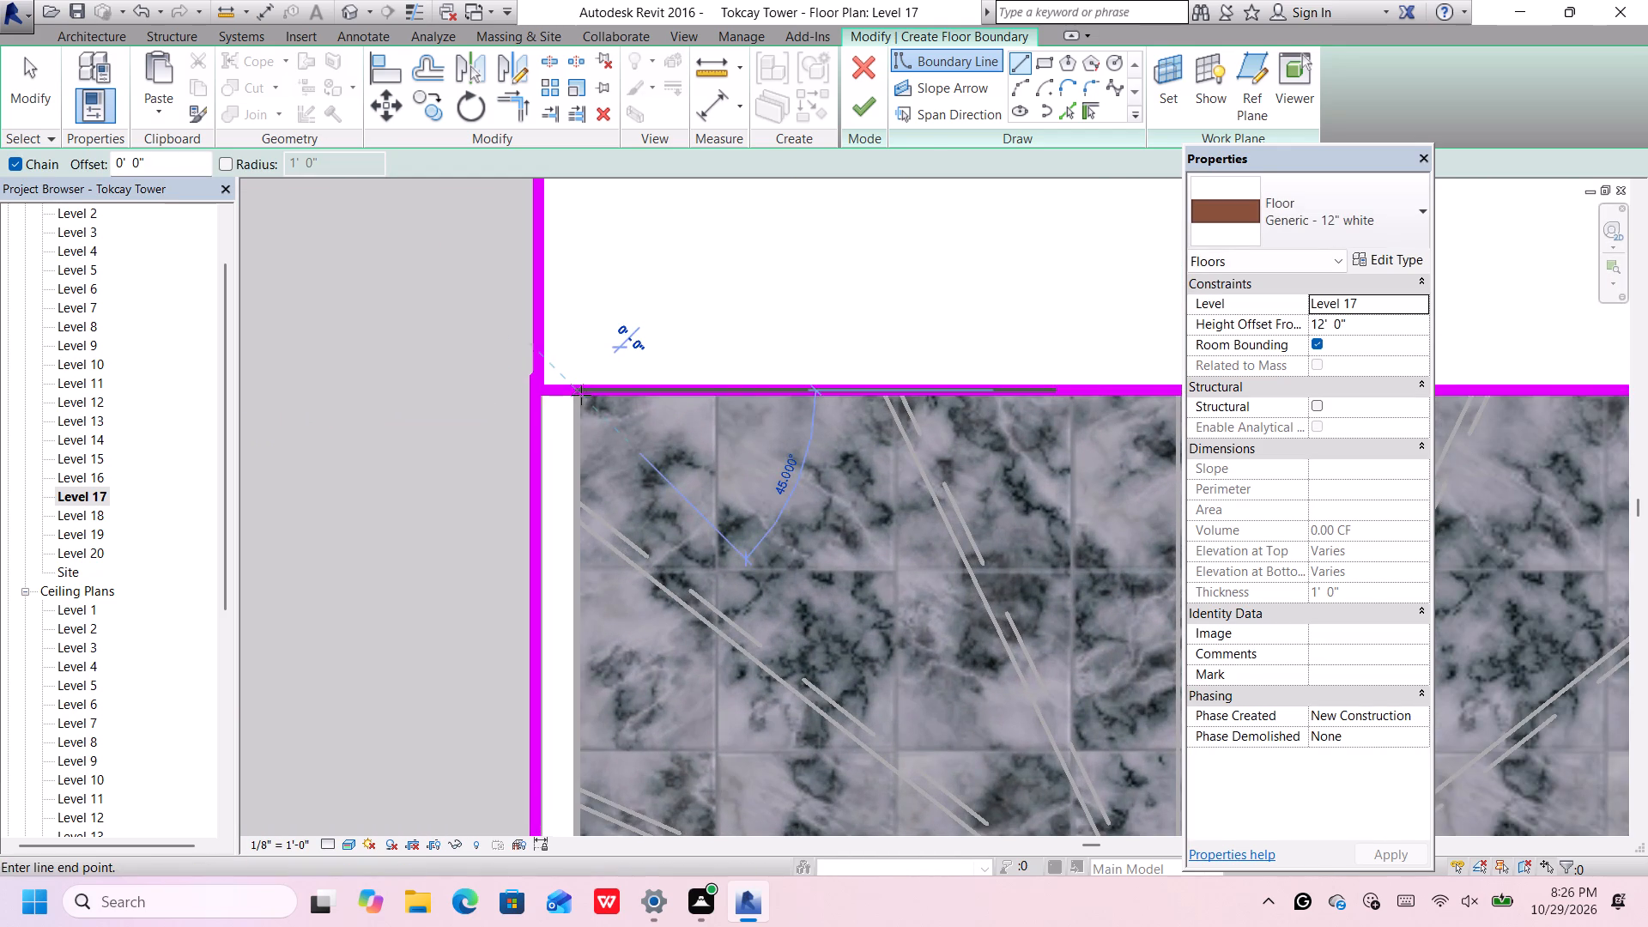
pyautogui.scroll(-12, 581, 395)
pyautogui.scroll(2, 575, 709)
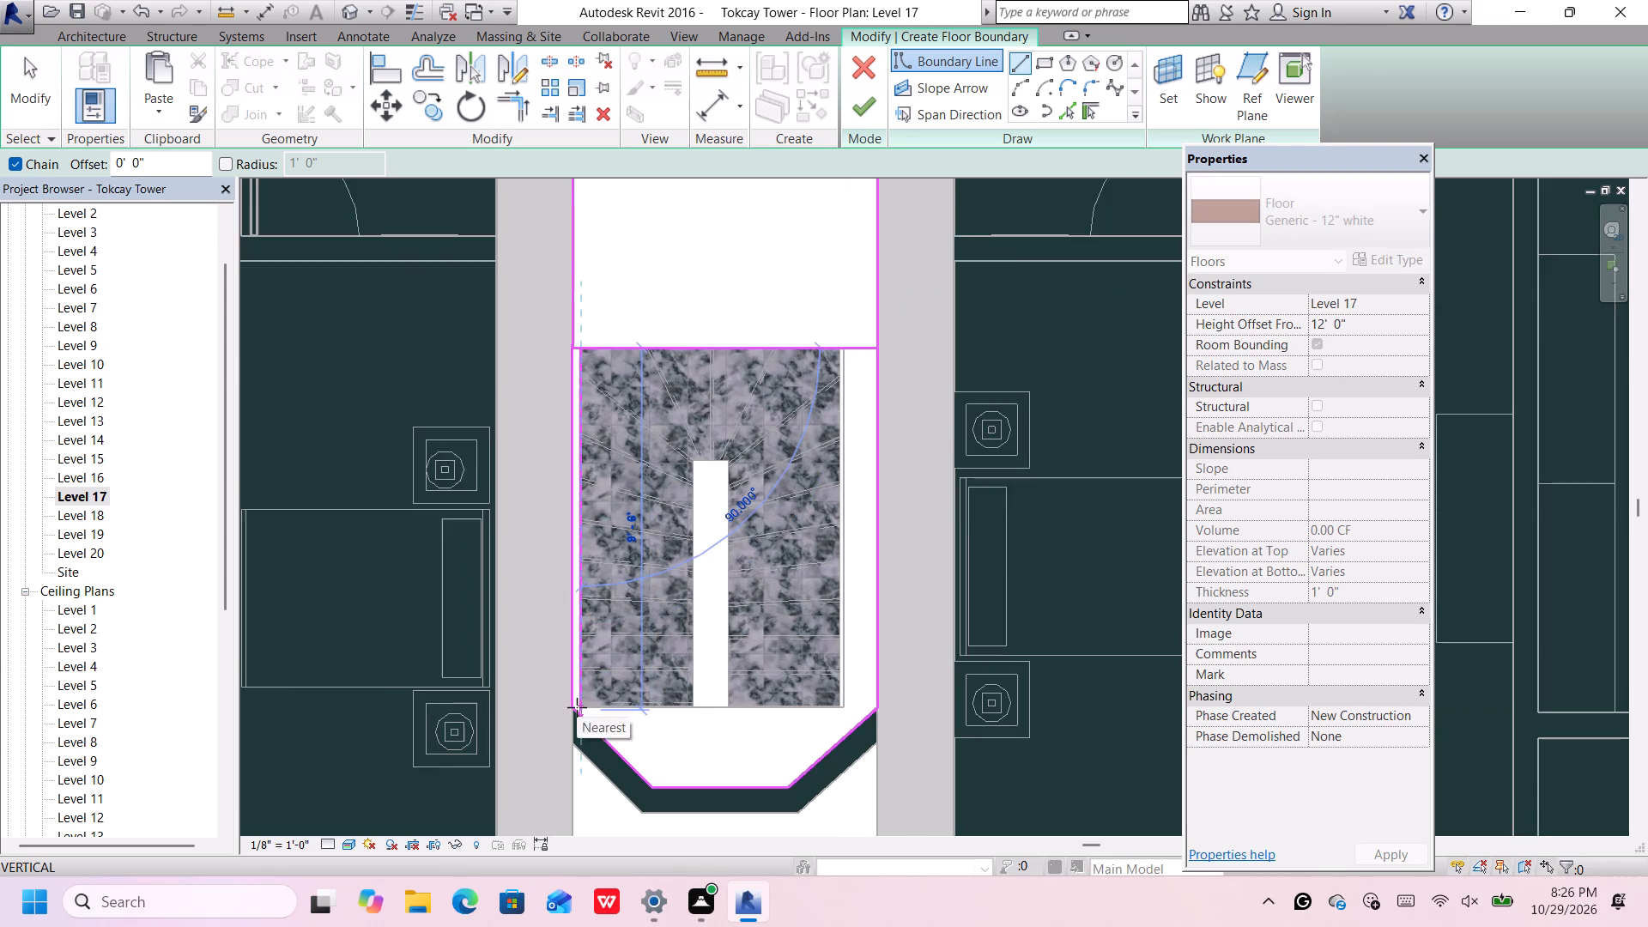
pyautogui.click(578, 706)
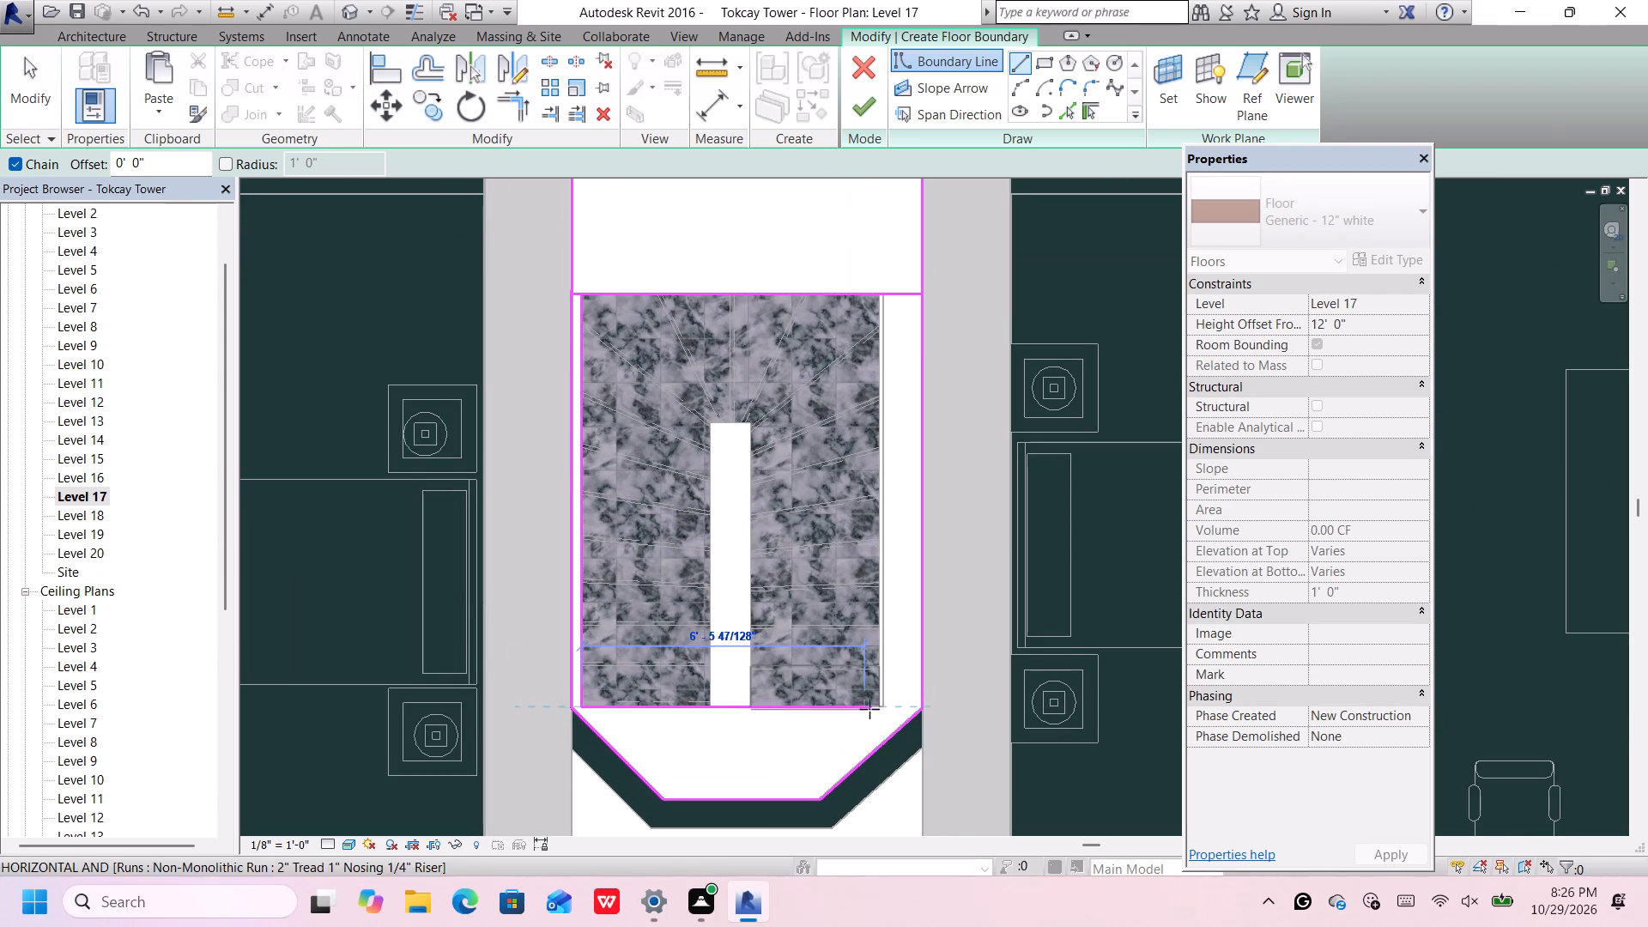
pyautogui.click(884, 707)
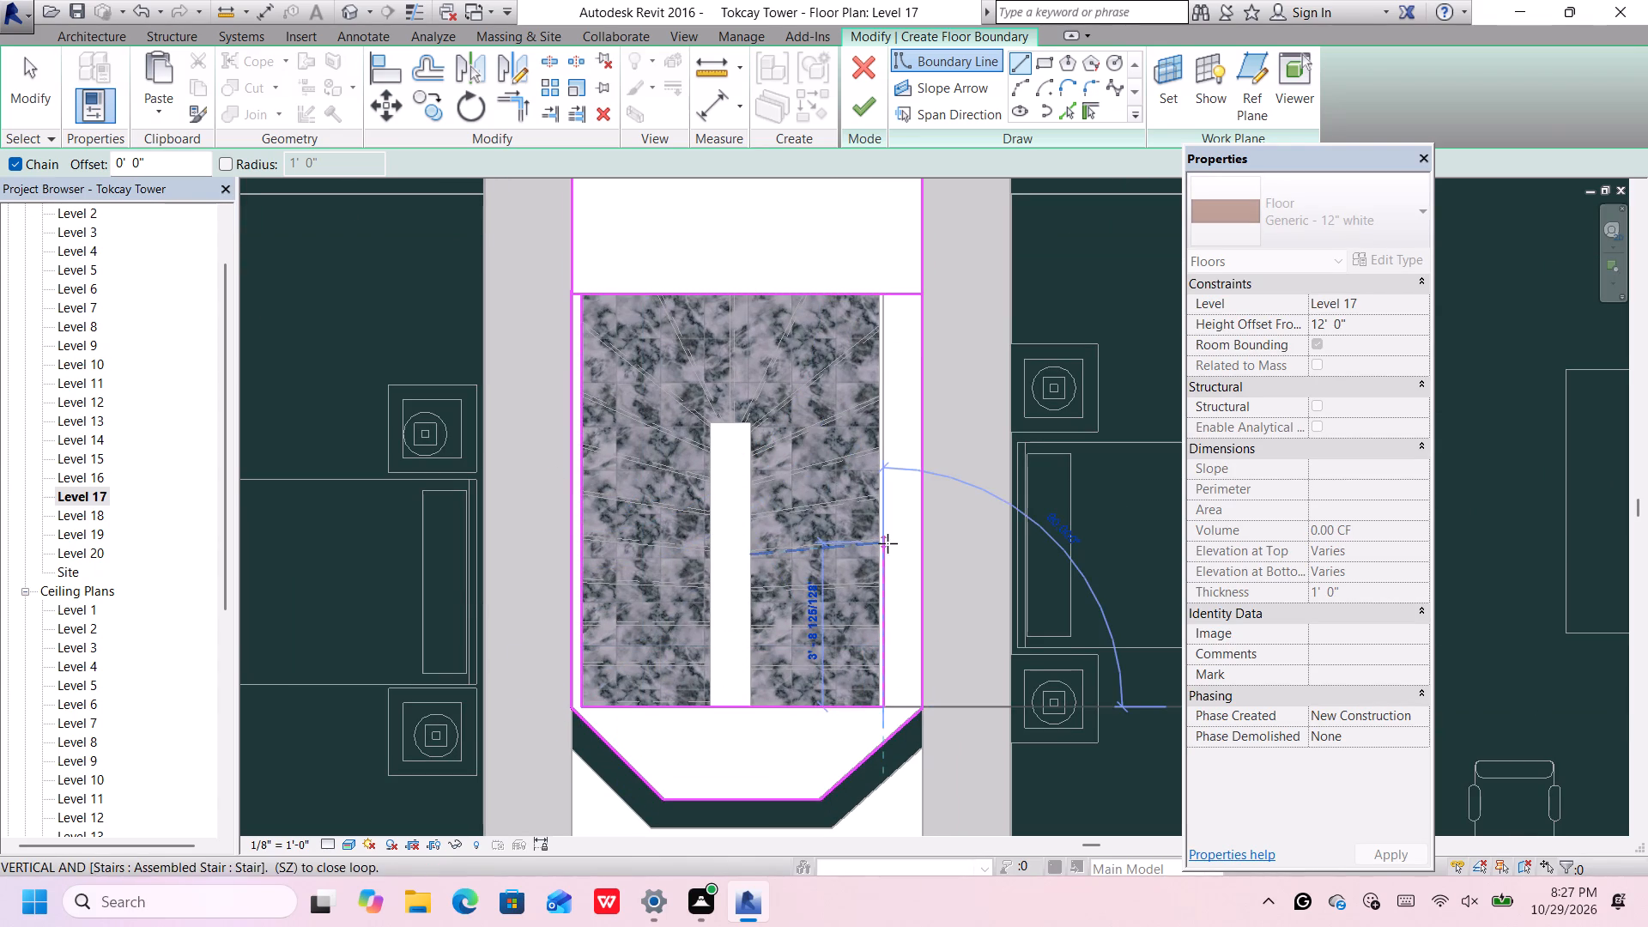
pyautogui.click(888, 296)
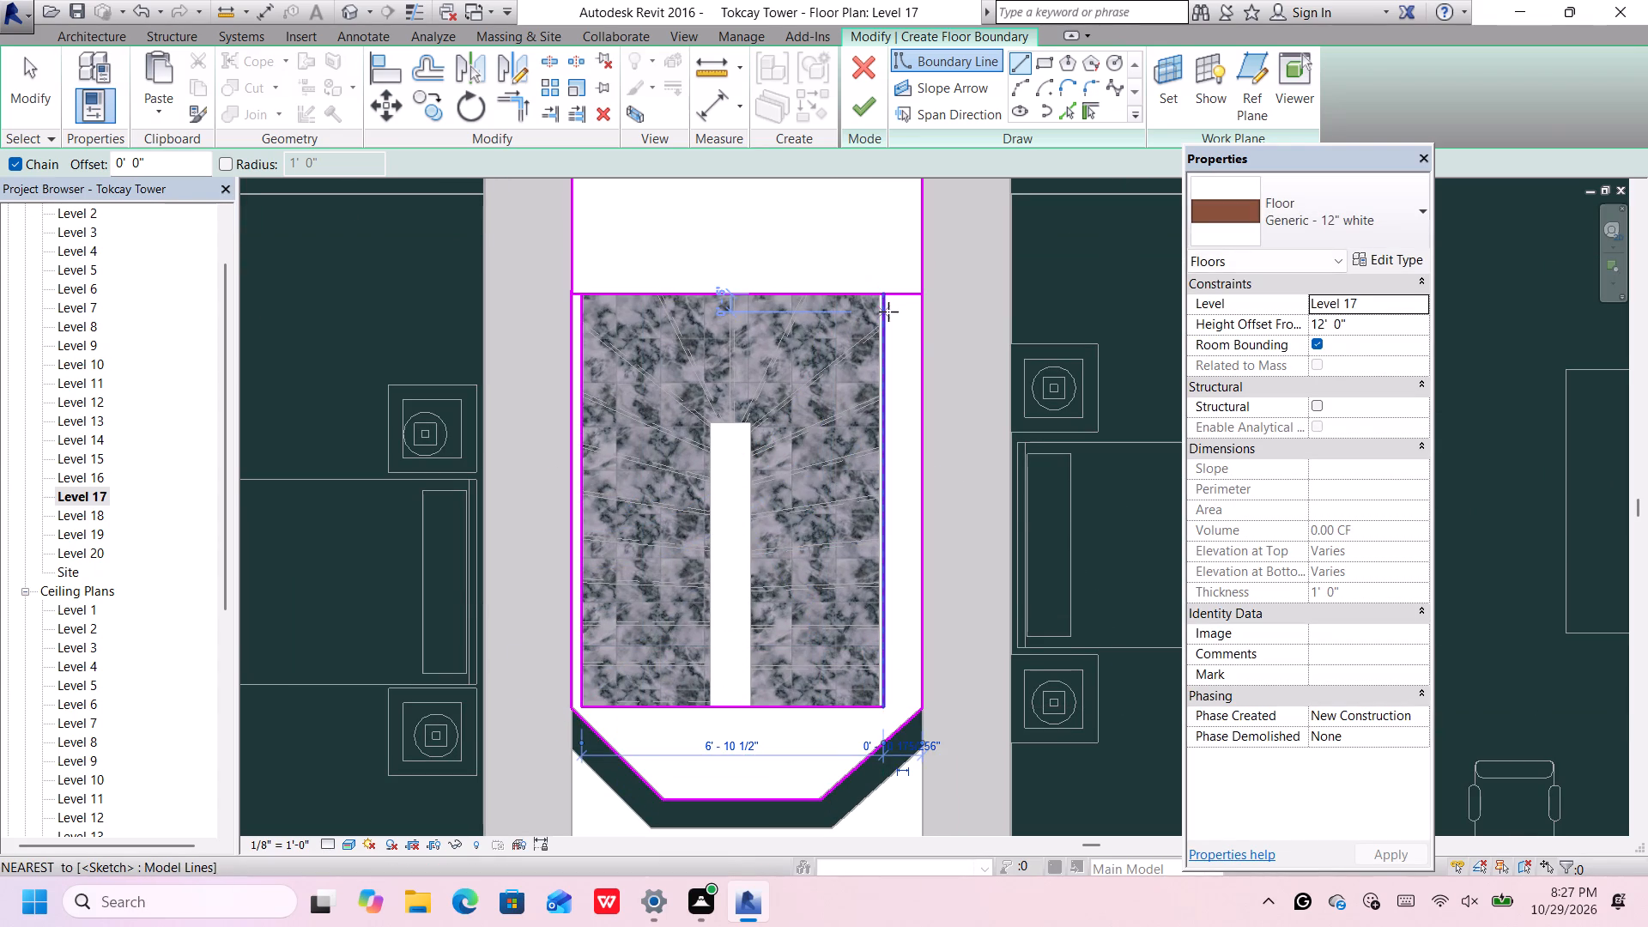
pyautogui.press('Escape')
pyautogui.press('Escape')
# Move the north end of the west shaft wall's boundary line to meet the corridor rectangle's southwest corner.
pyautogui.scroll(5, 542, 324)
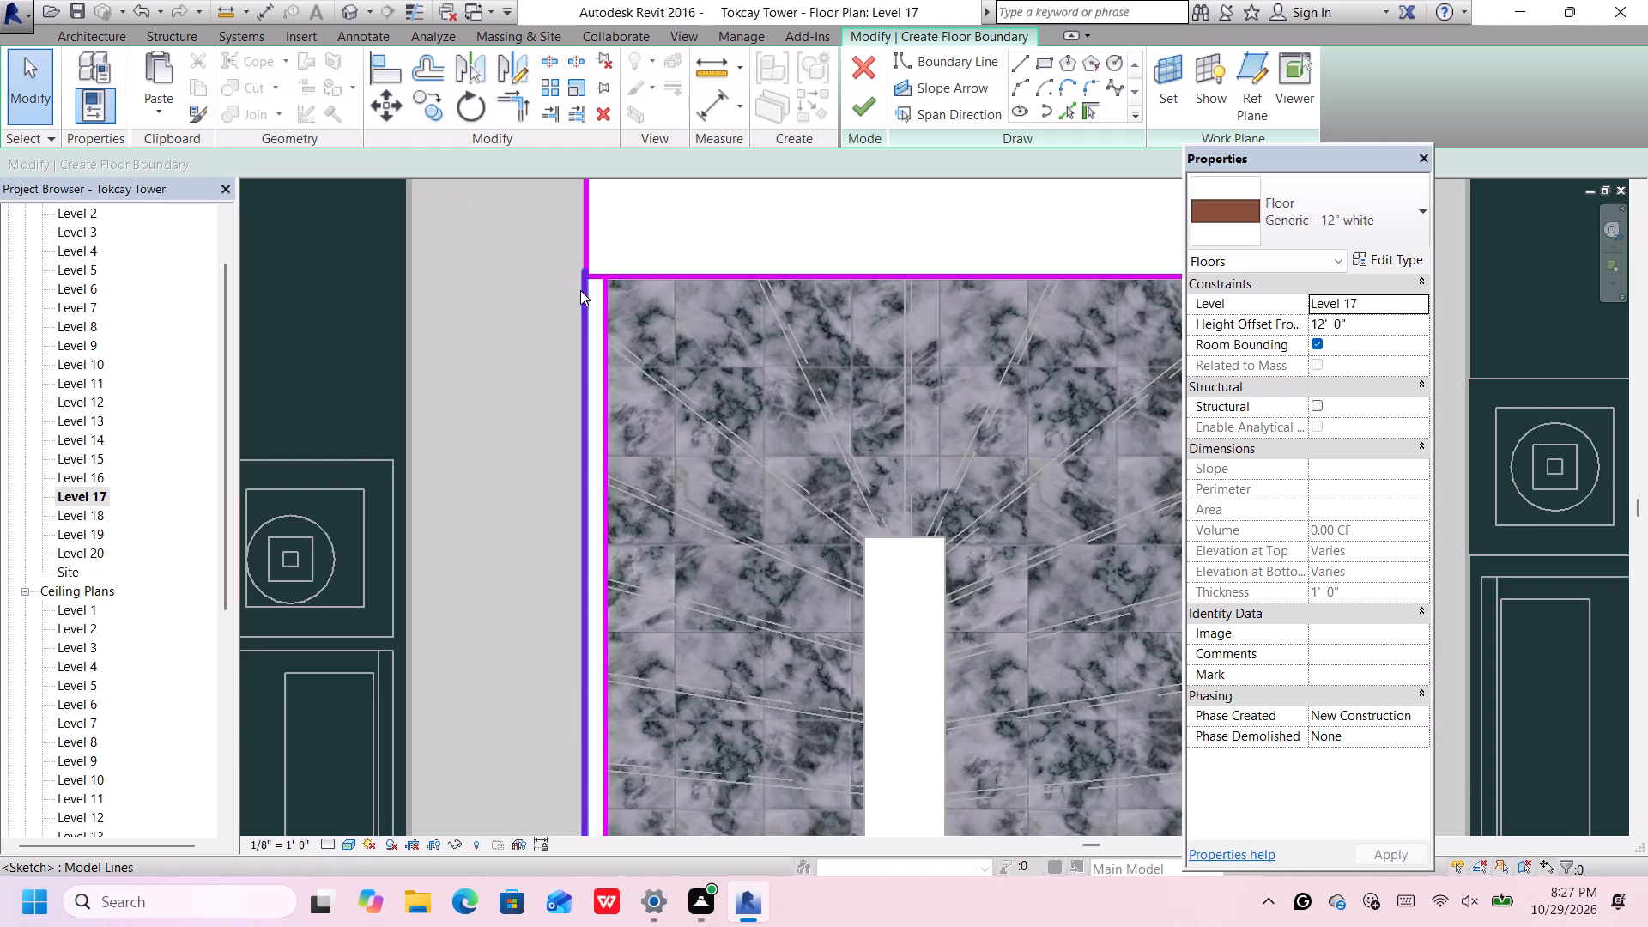
pyautogui.scroll(1, 580, 290)
pyautogui.click(580, 290)
pyautogui.scroll(4, 579, 275)
pyautogui.moveTo(591, 262); pyautogui.dragTo(591, 271)
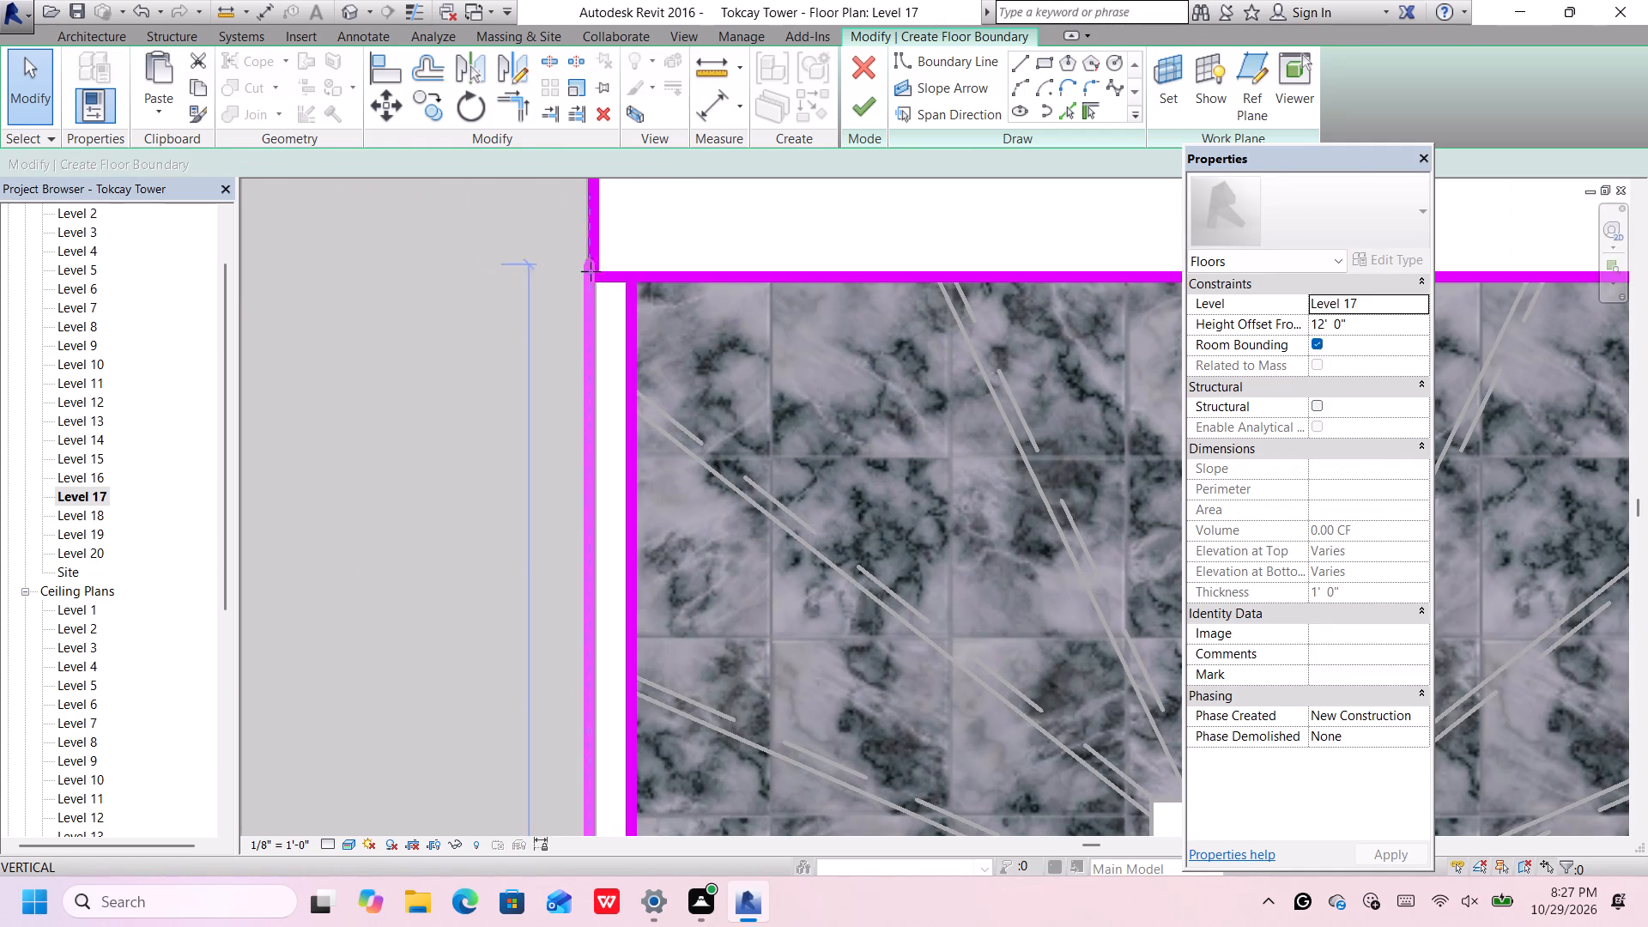
pyautogui.moveTo(591, 271); pyautogui.dragTo(596, 282)
pyautogui.scroll(1, 603, 328)
pyautogui.press('Right')
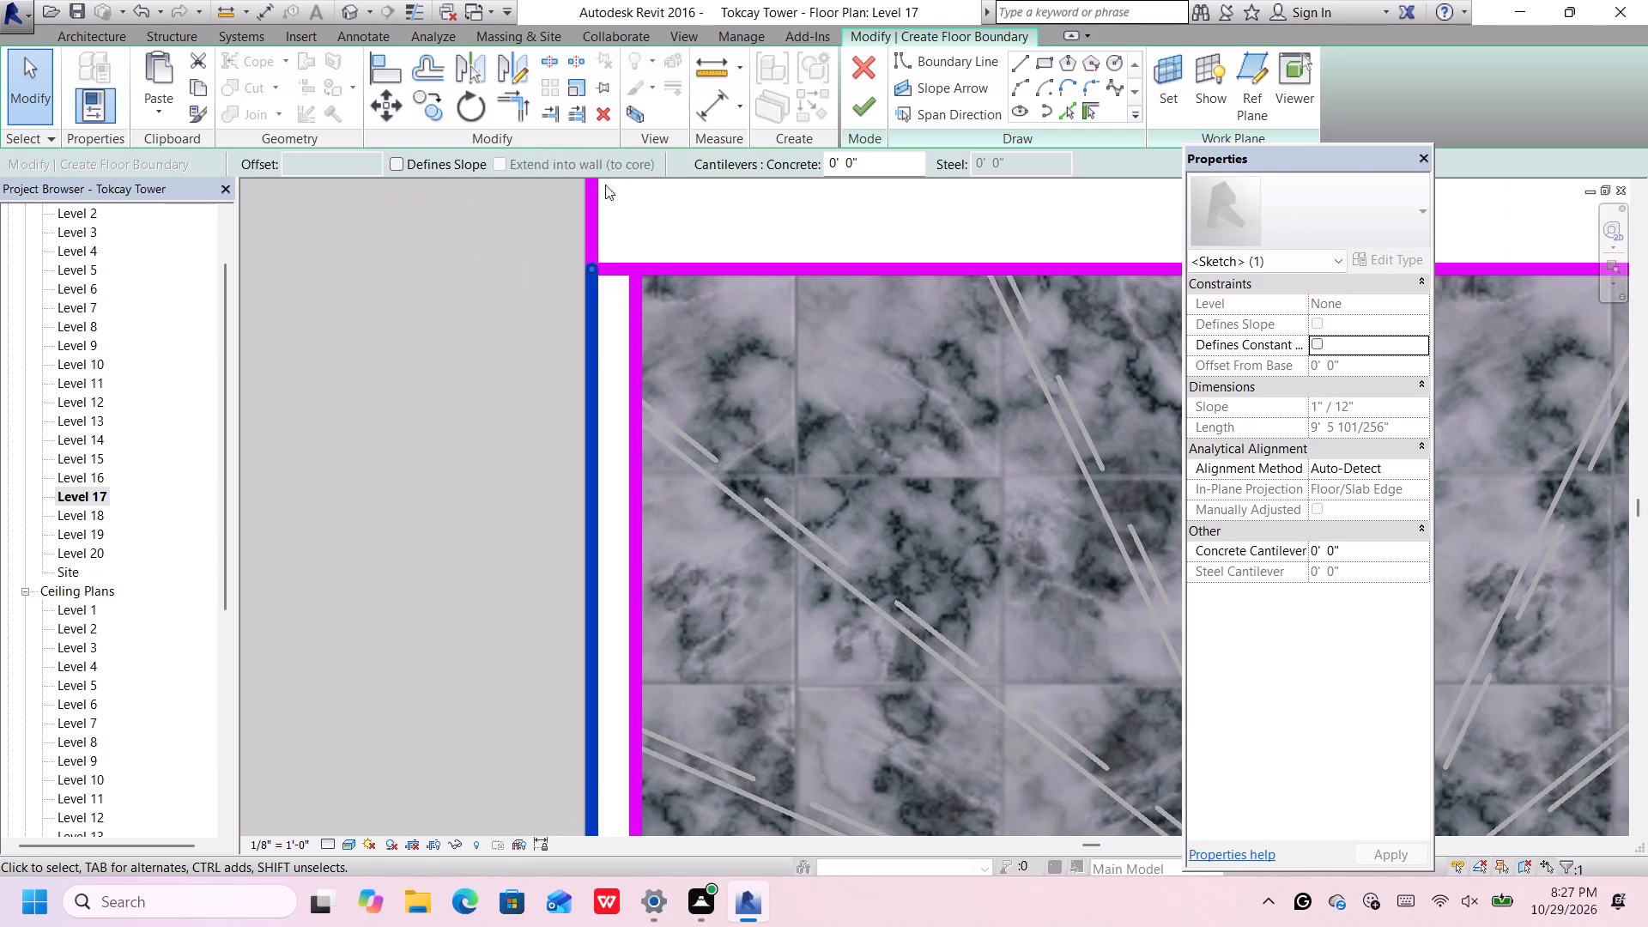
# Split the boundary line along the stair's north edge at the stair opening's northwest and northeast corners.
pyautogui.click(548, 61)
pyautogui.click(639, 270)
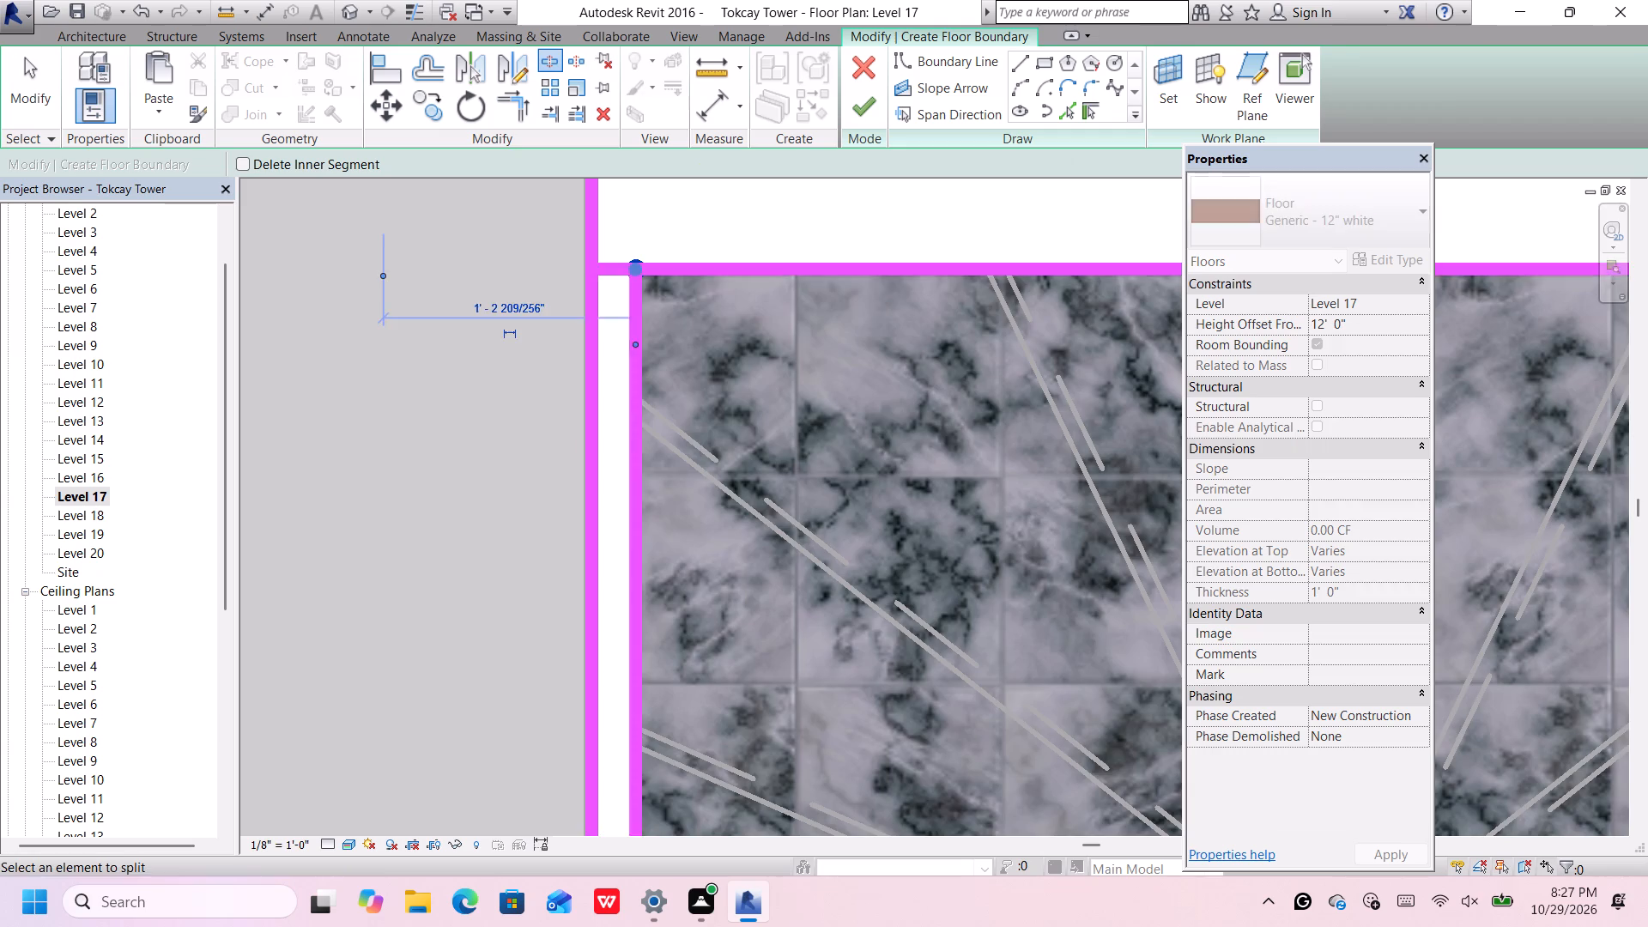
pyautogui.scroll(-10, 633, 276)
pyautogui.scroll(3, 989, 288)
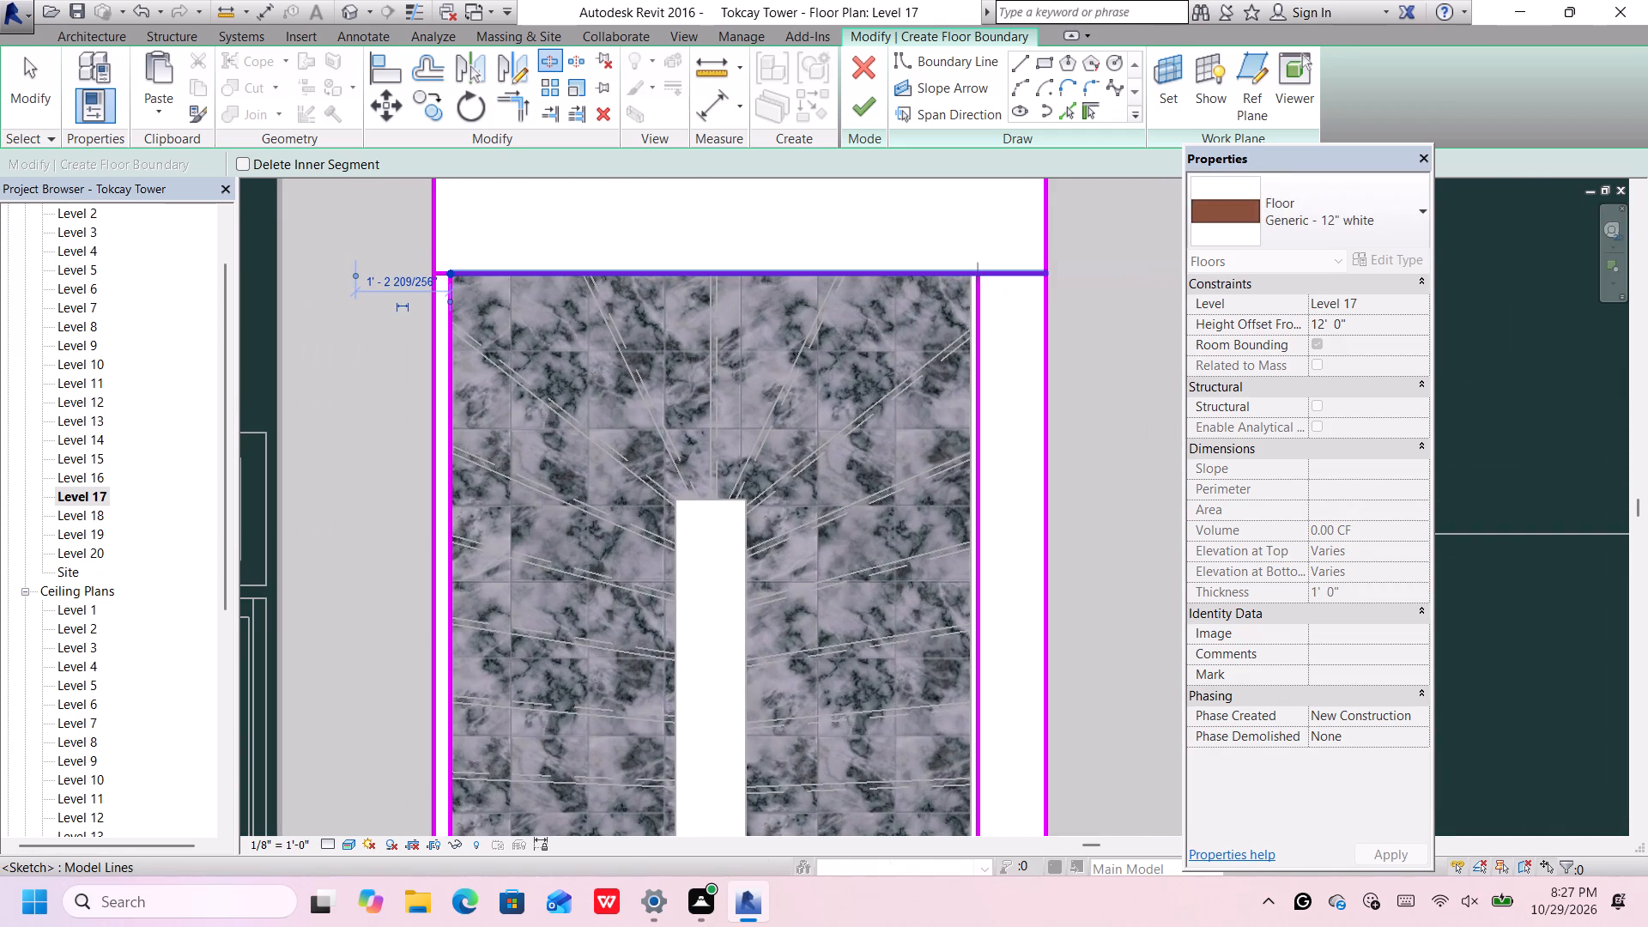
pyautogui.click(982, 268)
pyautogui.press('Escape')
pyautogui.press('Escape')
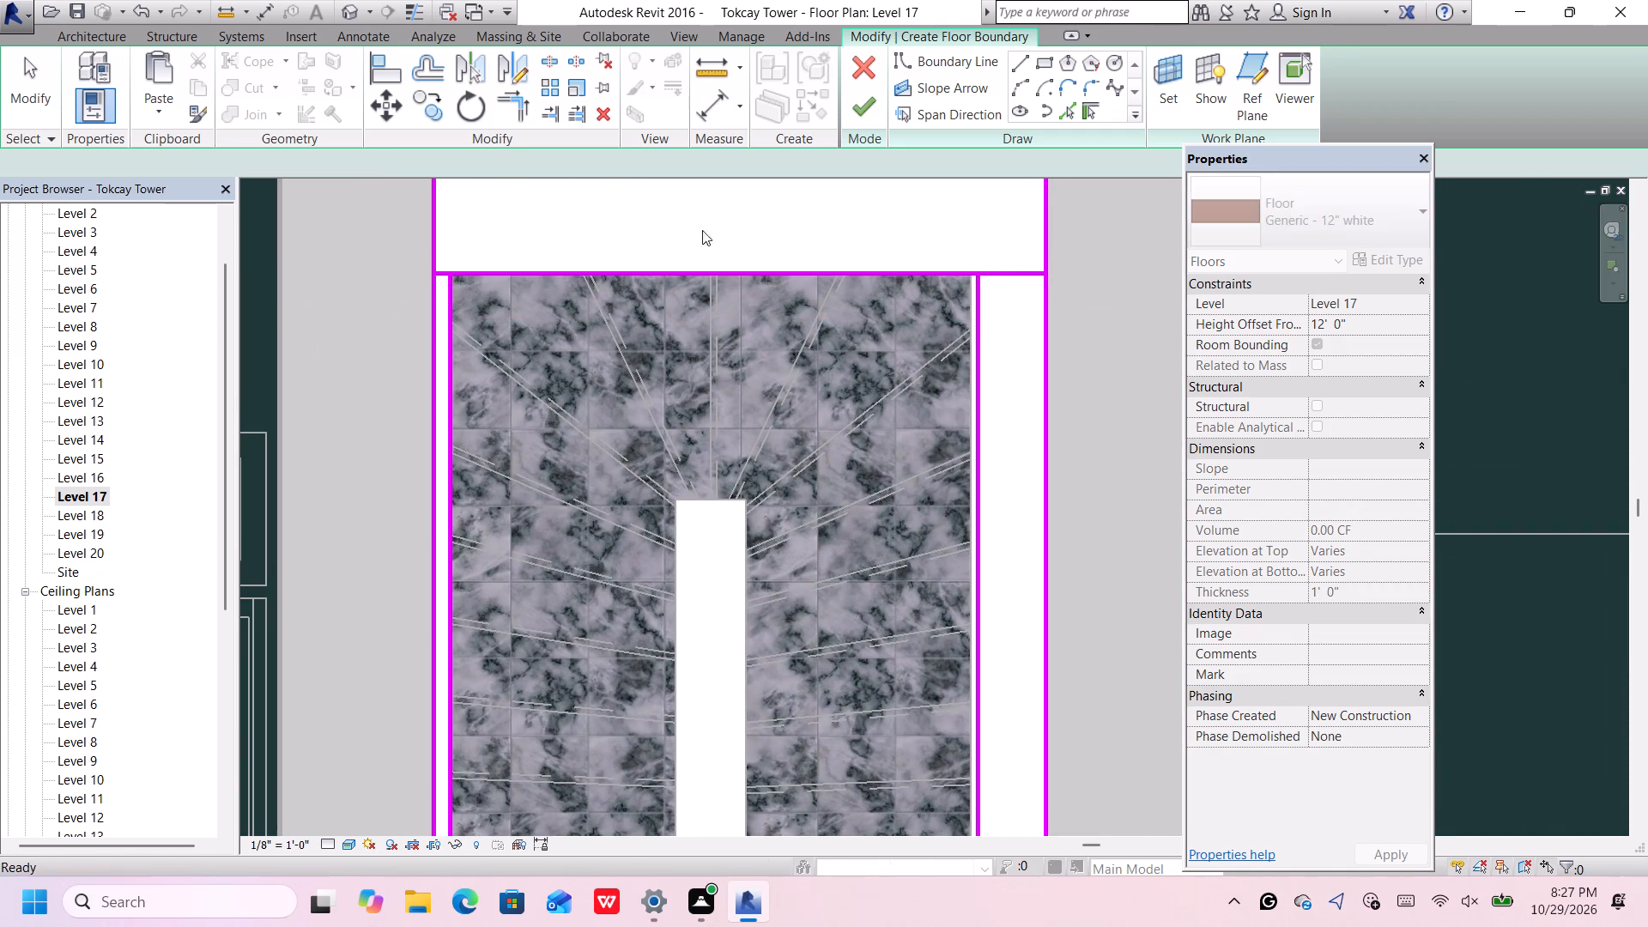
# Delete the two short boundary segments between the stair opening's north corners and the shaft walls.
pyautogui.click(441, 277)
pyautogui.click(452, 255)
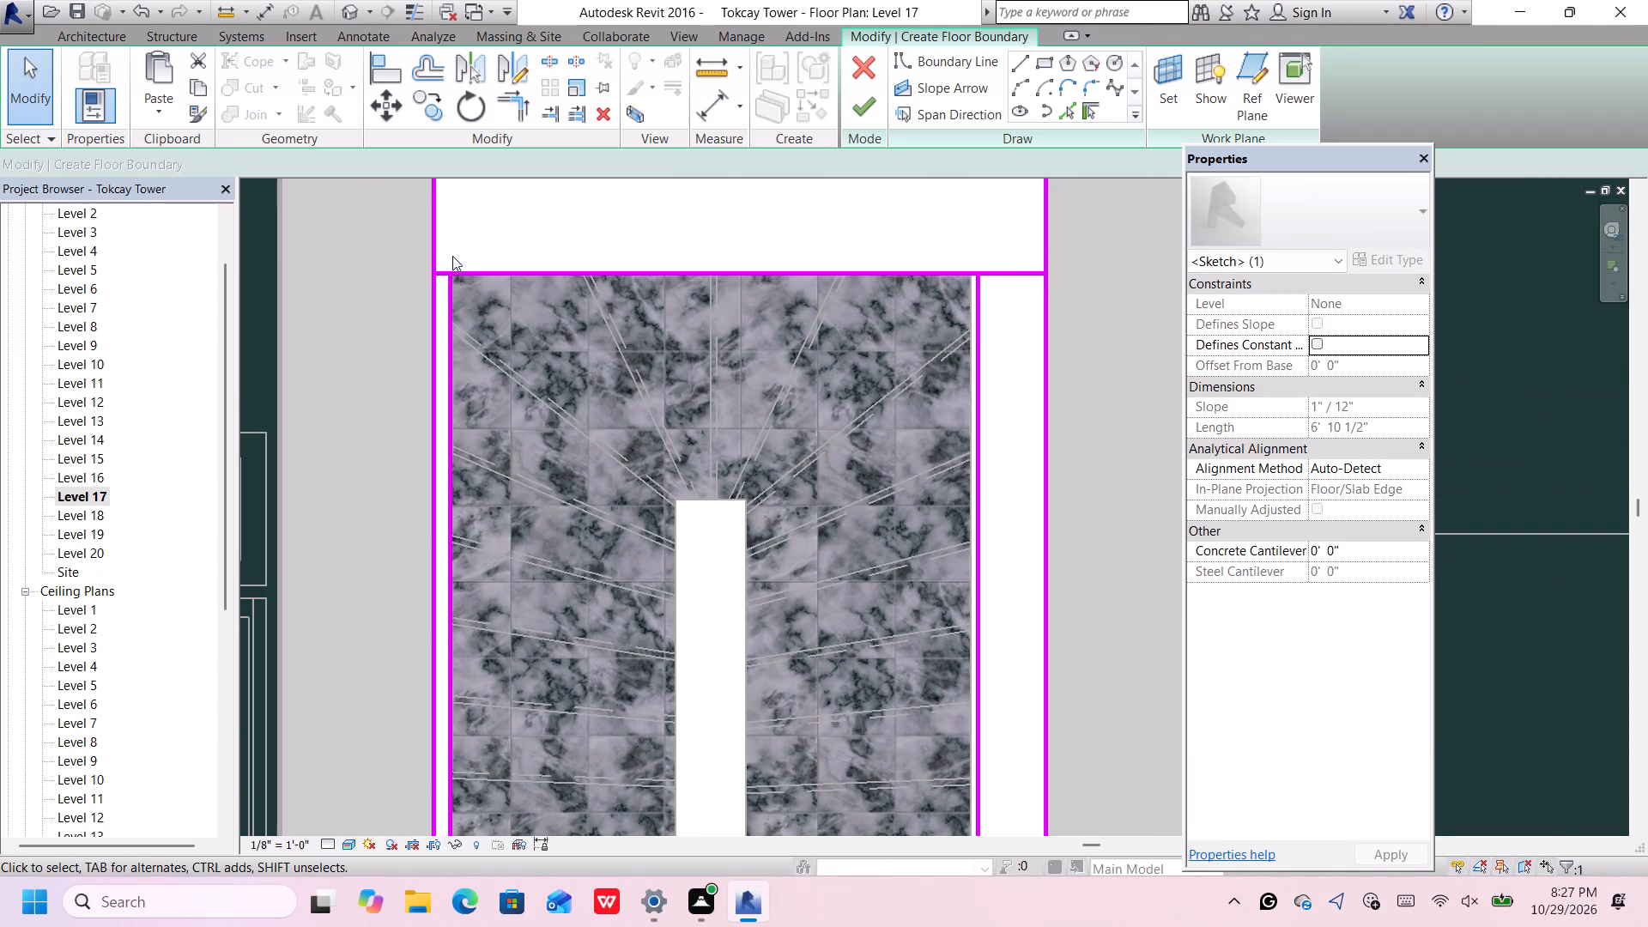
pyautogui.click(440, 270)
pyautogui.press('Delete')
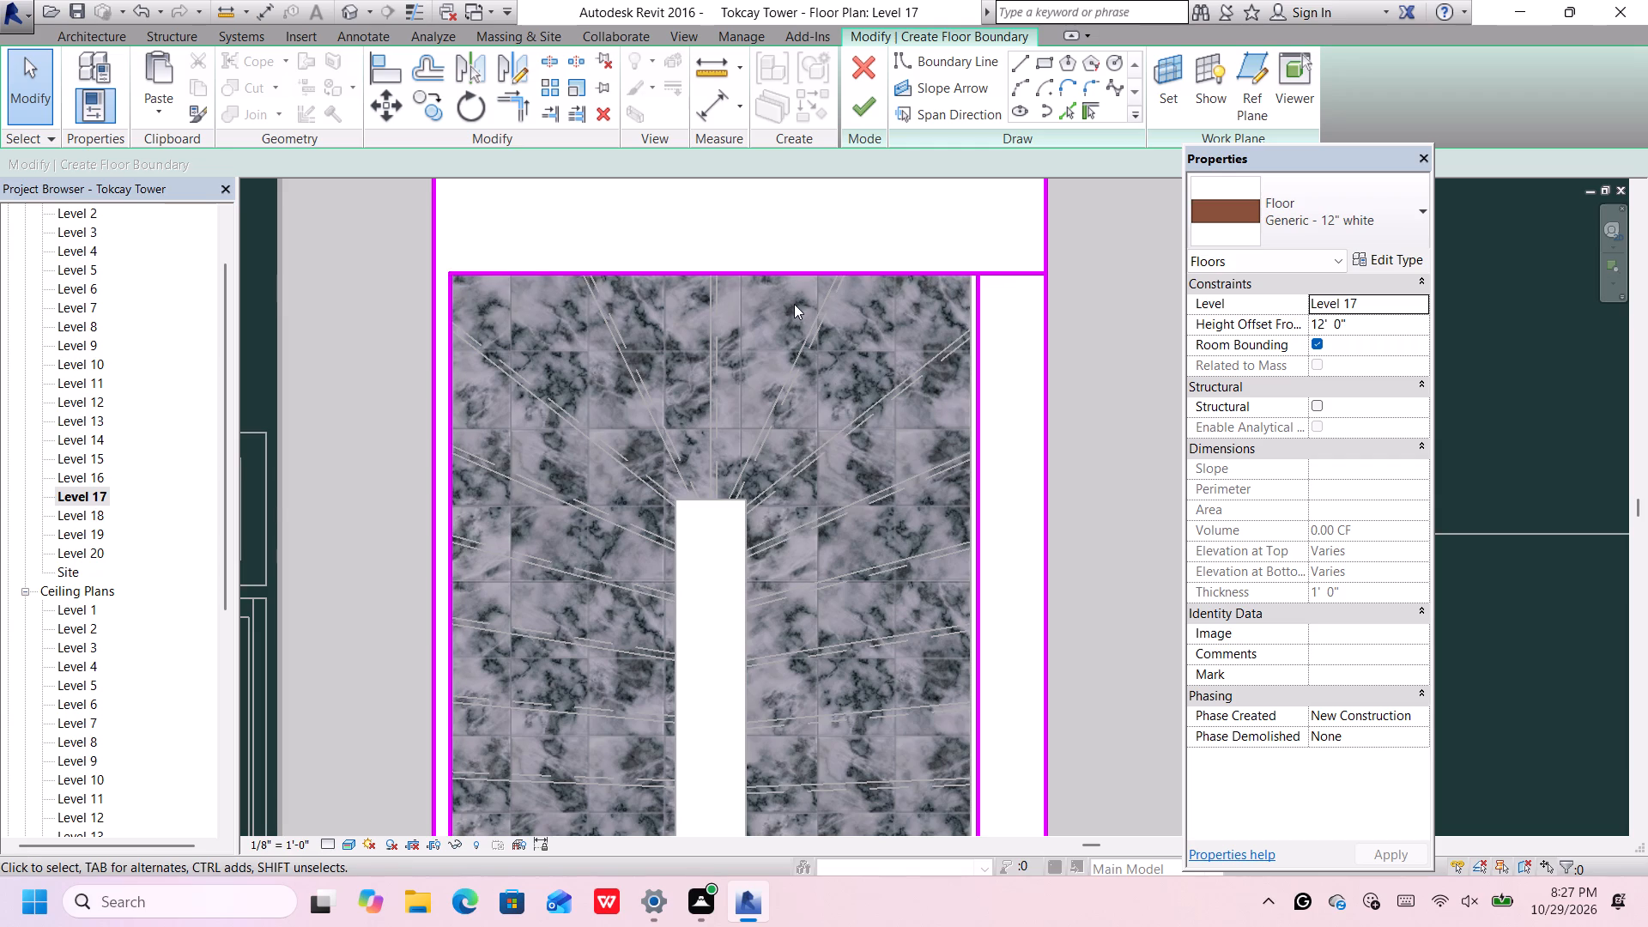
pyautogui.click(1029, 271)
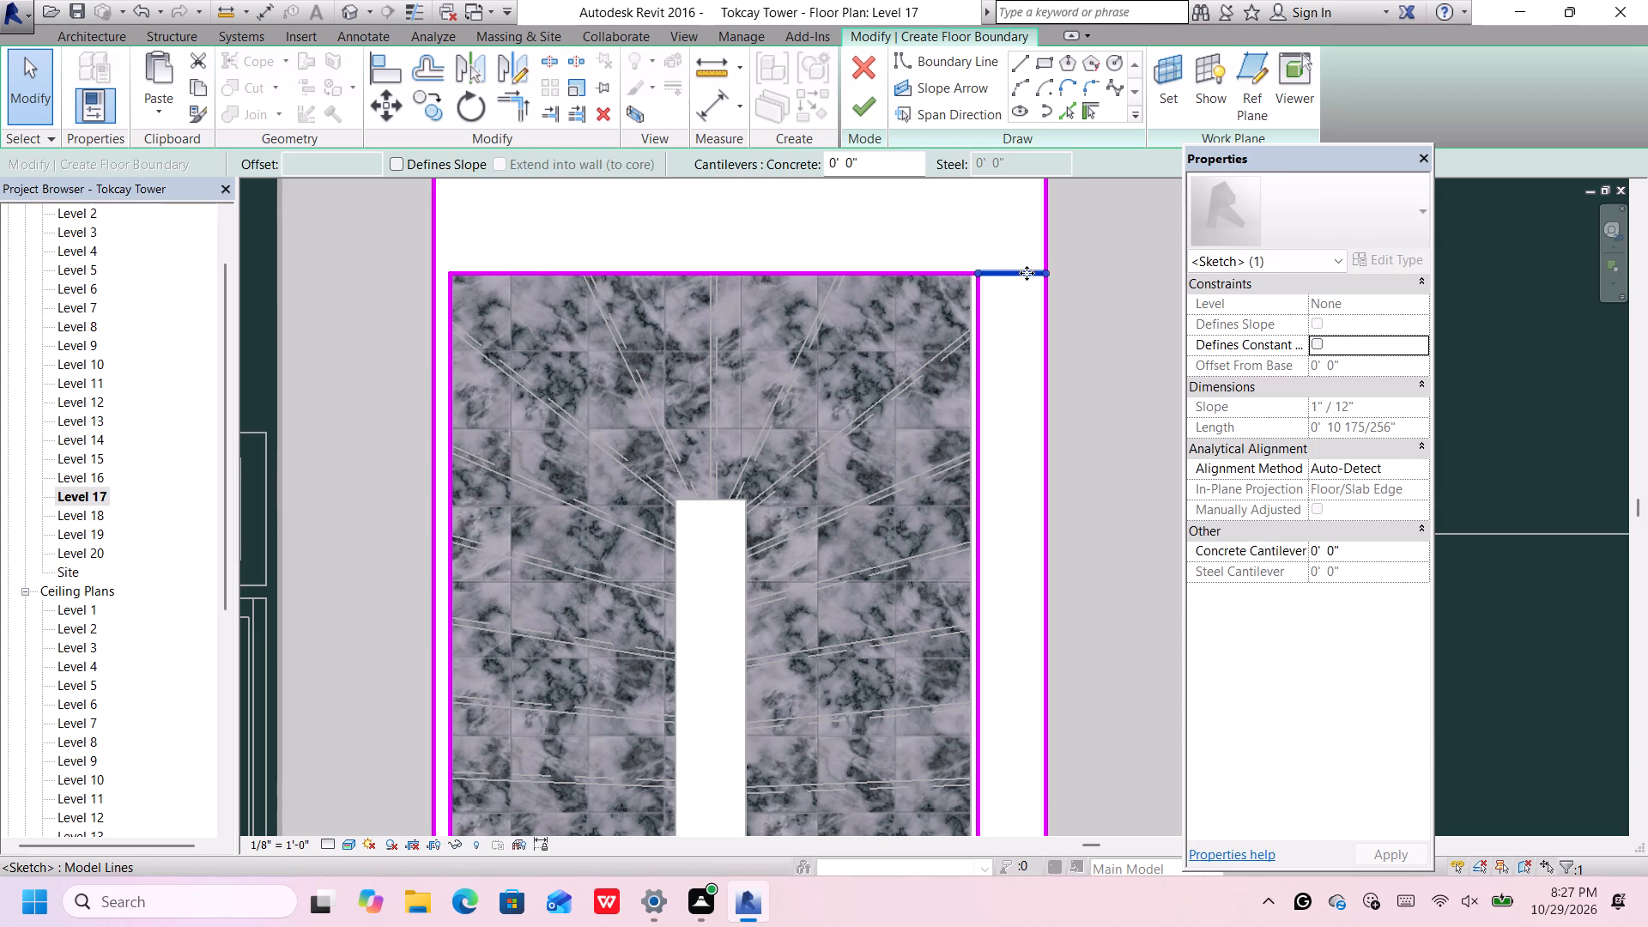
pyautogui.press('Delete')
# Set the floor's level to Level 16 and finish the floor boundary sketch.
pyautogui.scroll(-7, 987, 281)
pyautogui.moveTo(985, 281); pyautogui.dragTo(725, 444, button='middle')
pyautogui.scroll(-2, 725, 444)
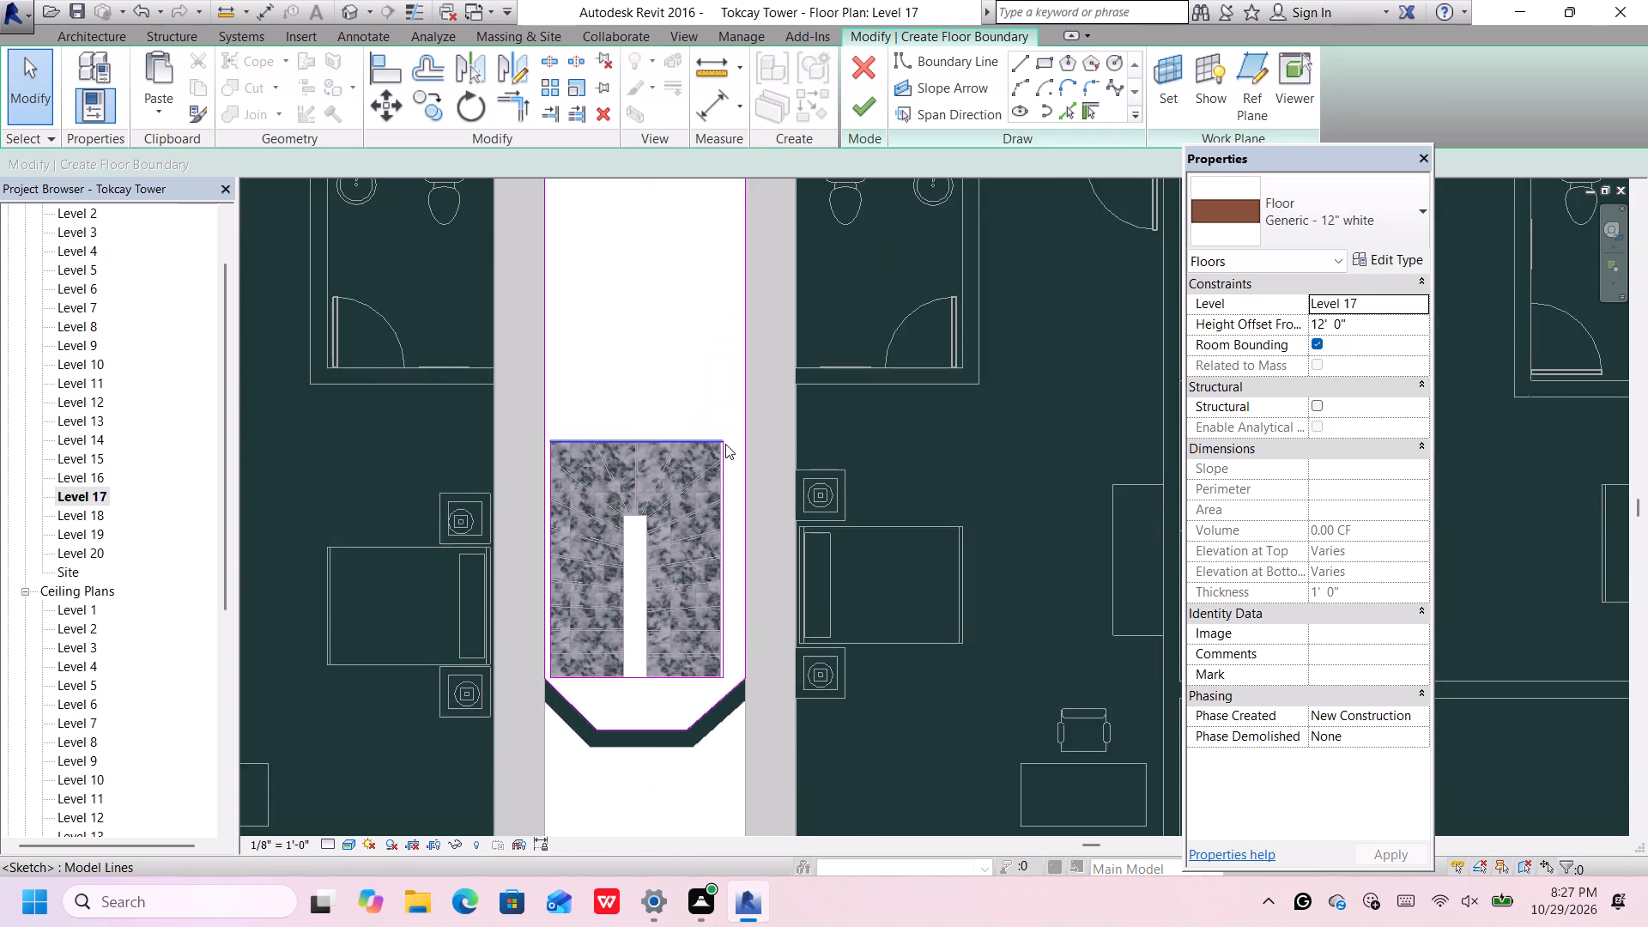
pyautogui.scroll(-9, 725, 444)
pyautogui.moveTo(673, 337); pyautogui.dragTo(676, 367, button='middle')
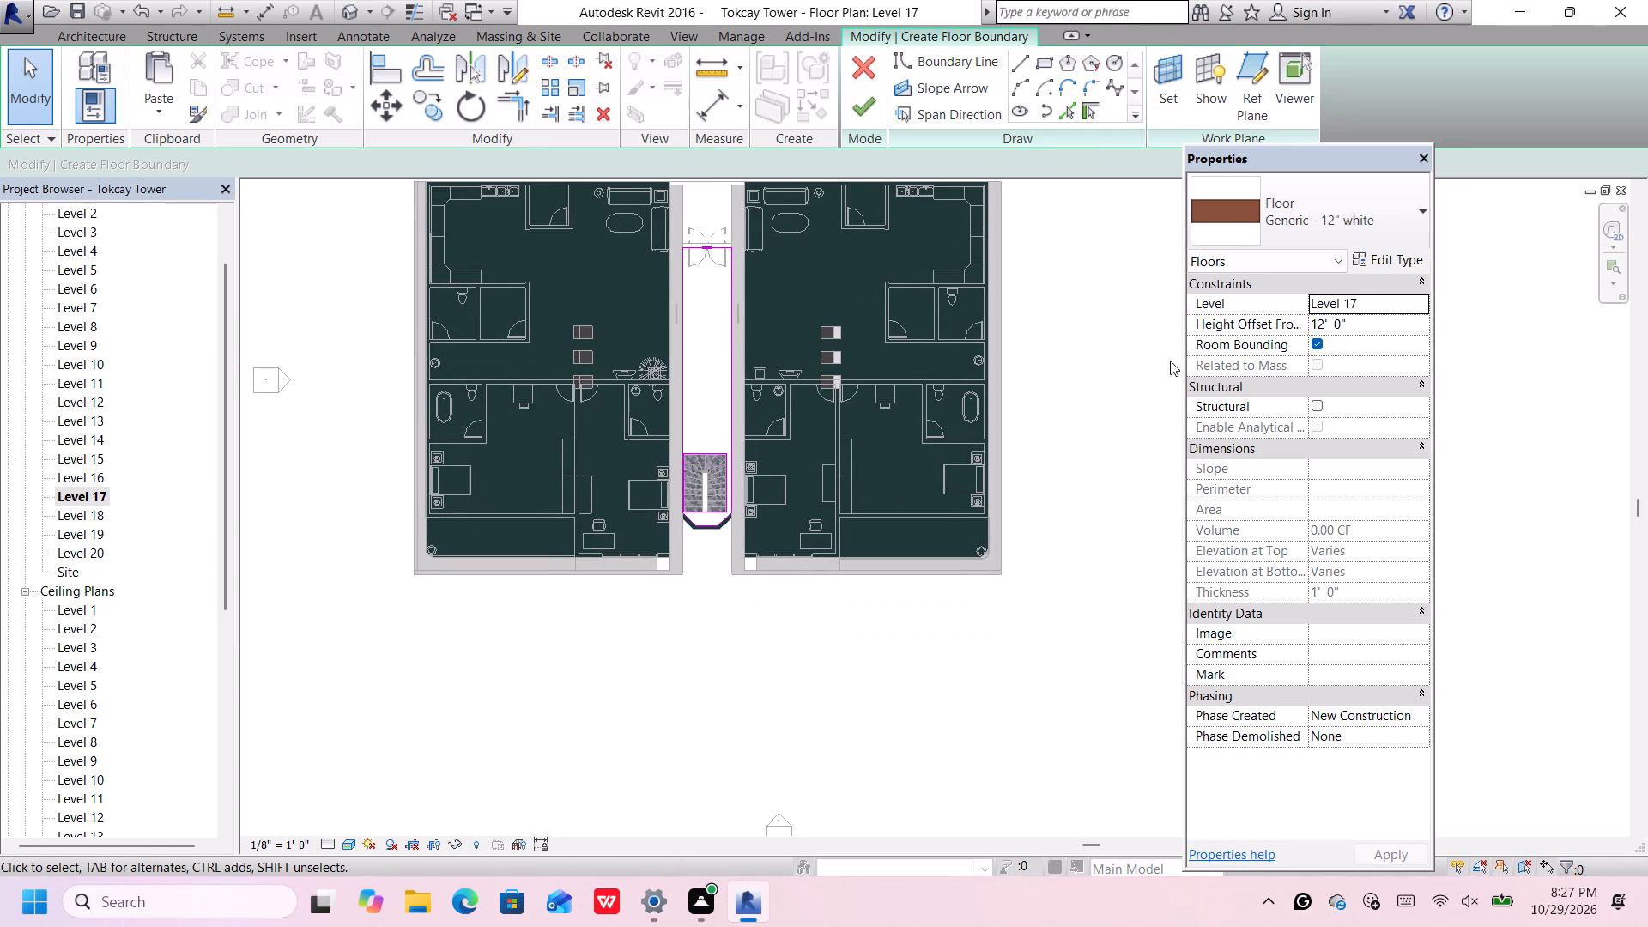
pyautogui.click(1421, 307)
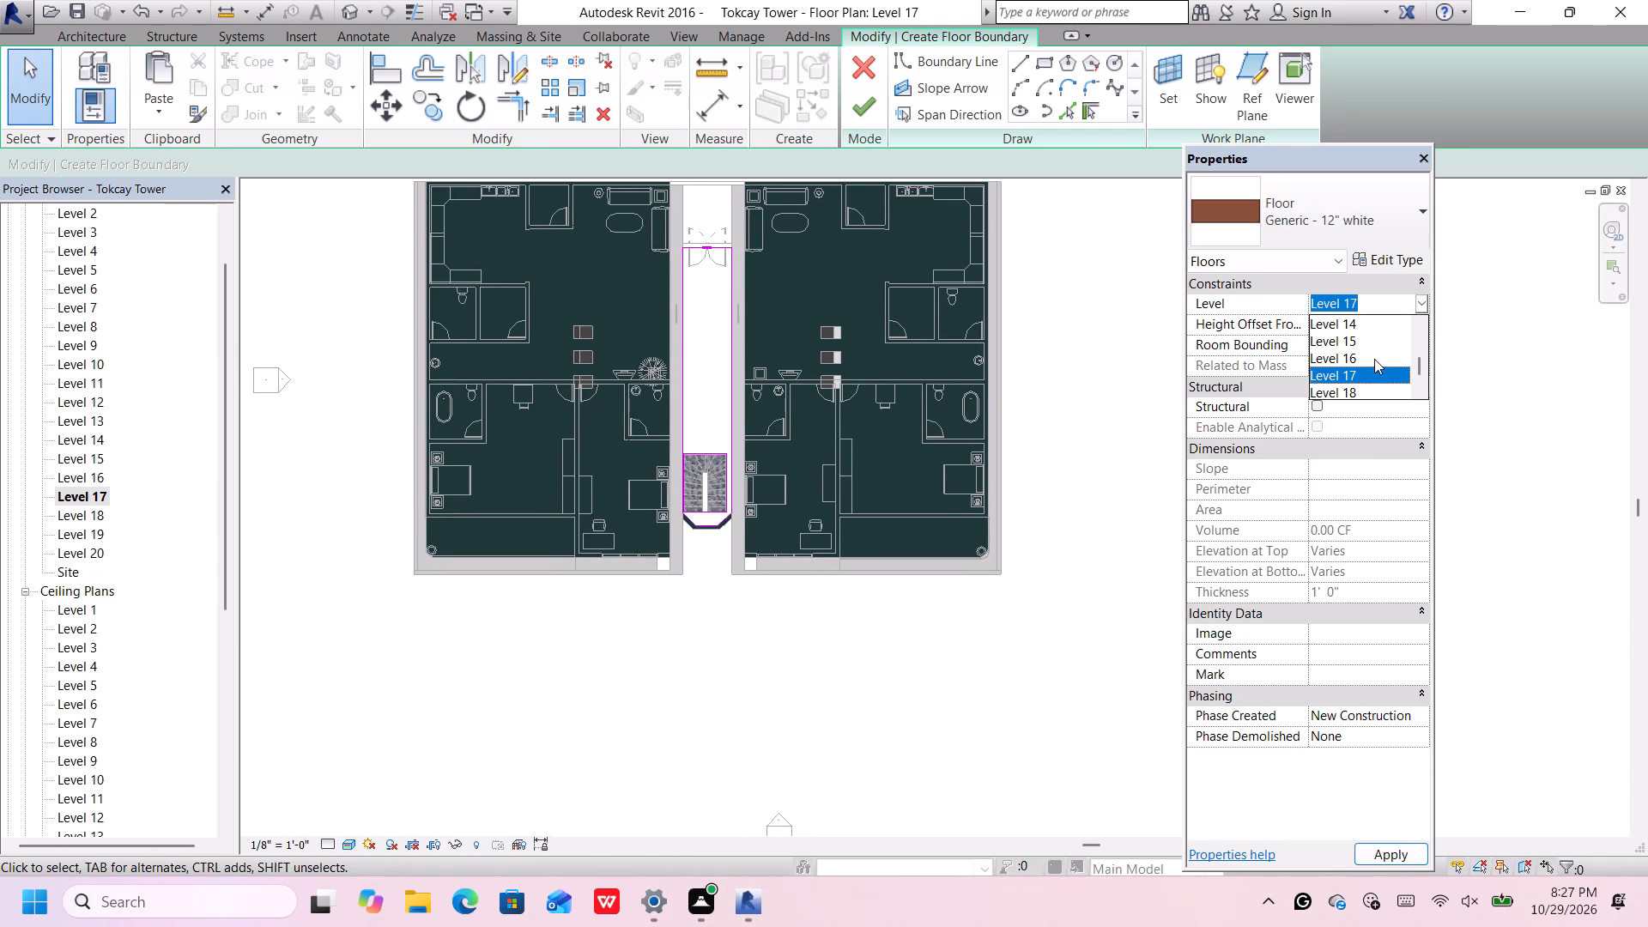
pyautogui.click(1374, 359)
pyautogui.click(873, 110)
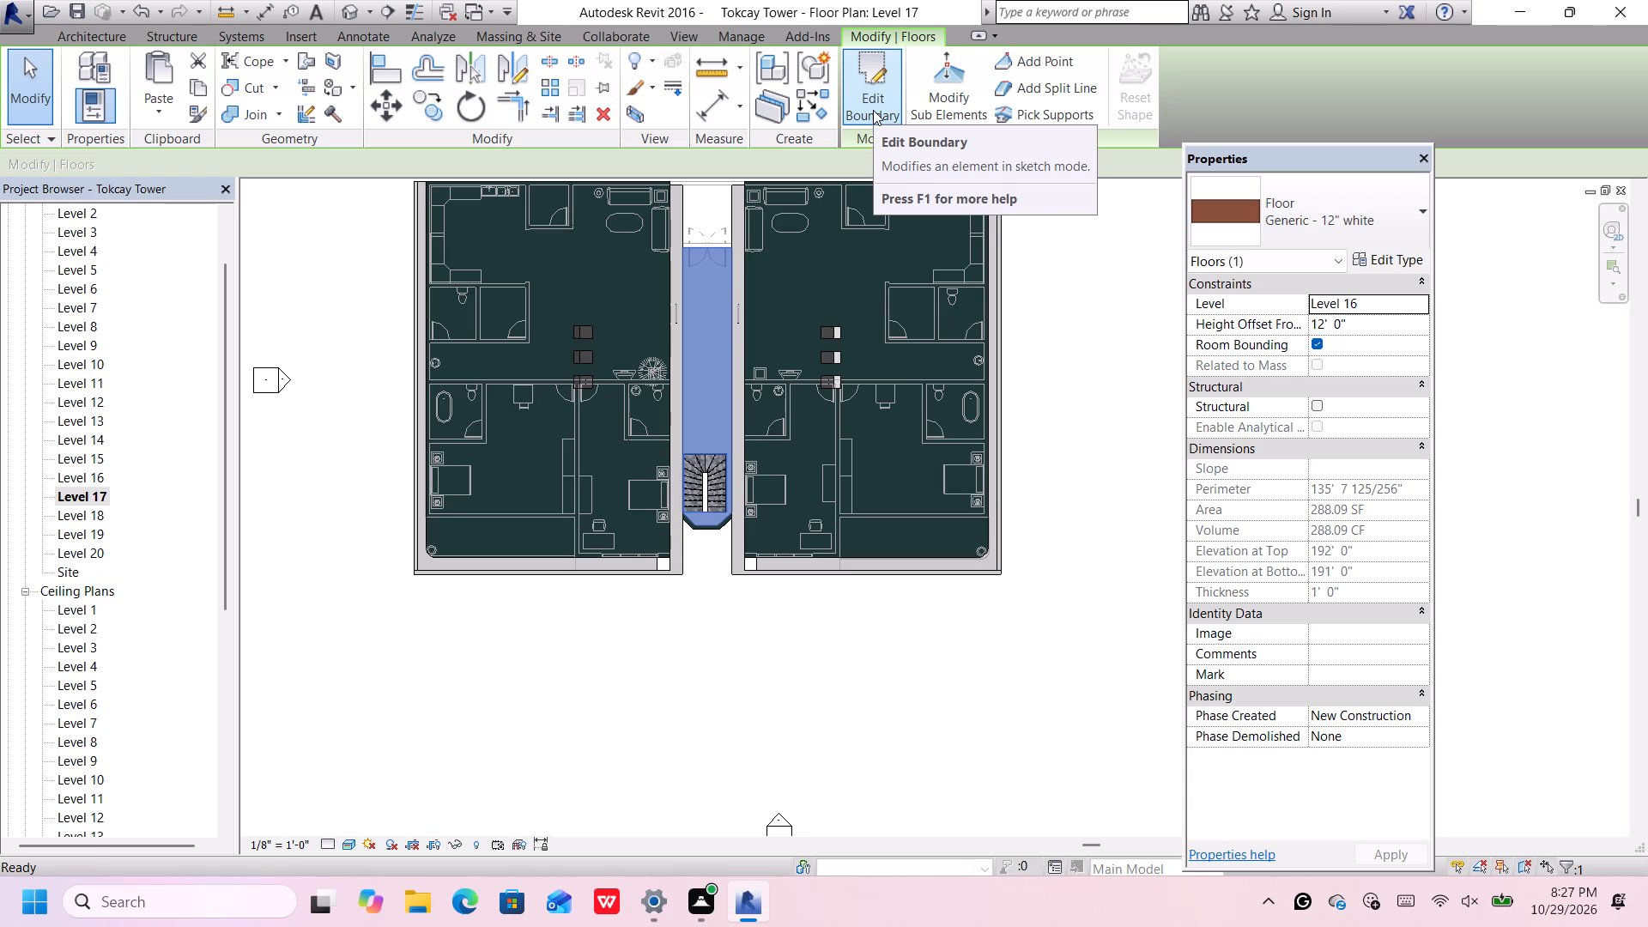
# Open the Level 18 floor plan and clear the floor selection.
pyautogui.doubleClick(79, 517)
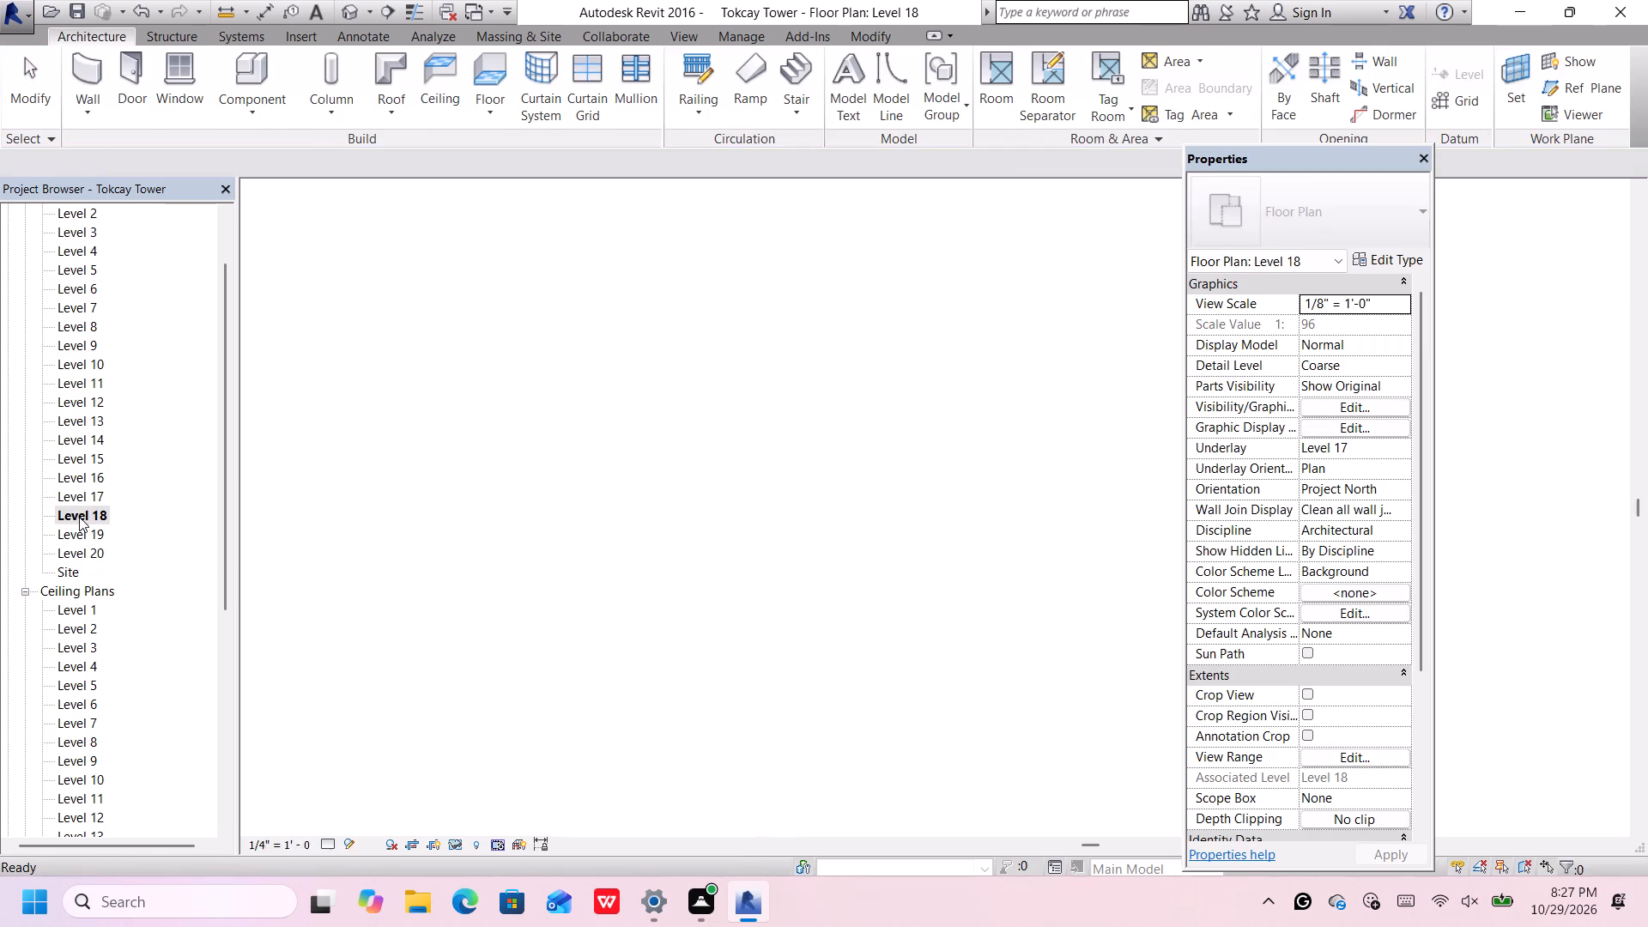
pyautogui.scroll(-1, 496, 506)
pyautogui.moveTo(688, 557); pyautogui.dragTo(700, 582, button='middle')
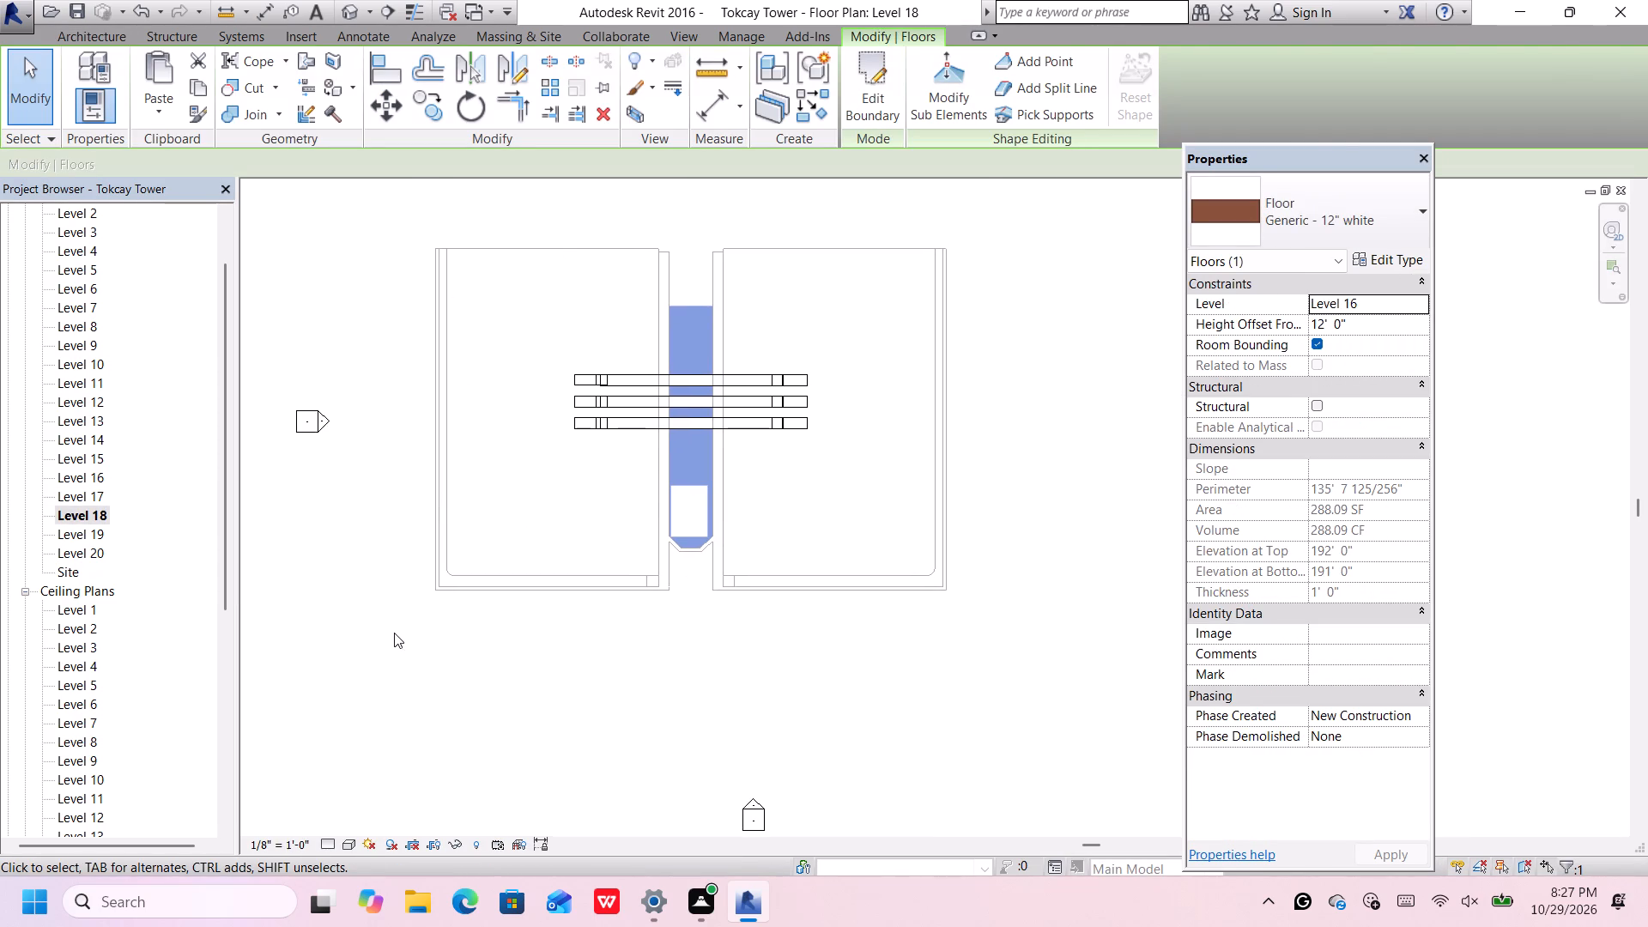
pyautogui.click(394, 640)
# Open the 3D view and examine the top of the stair shaft between the two roofs and the tower as a whole.
pyautogui.click(352, 12)
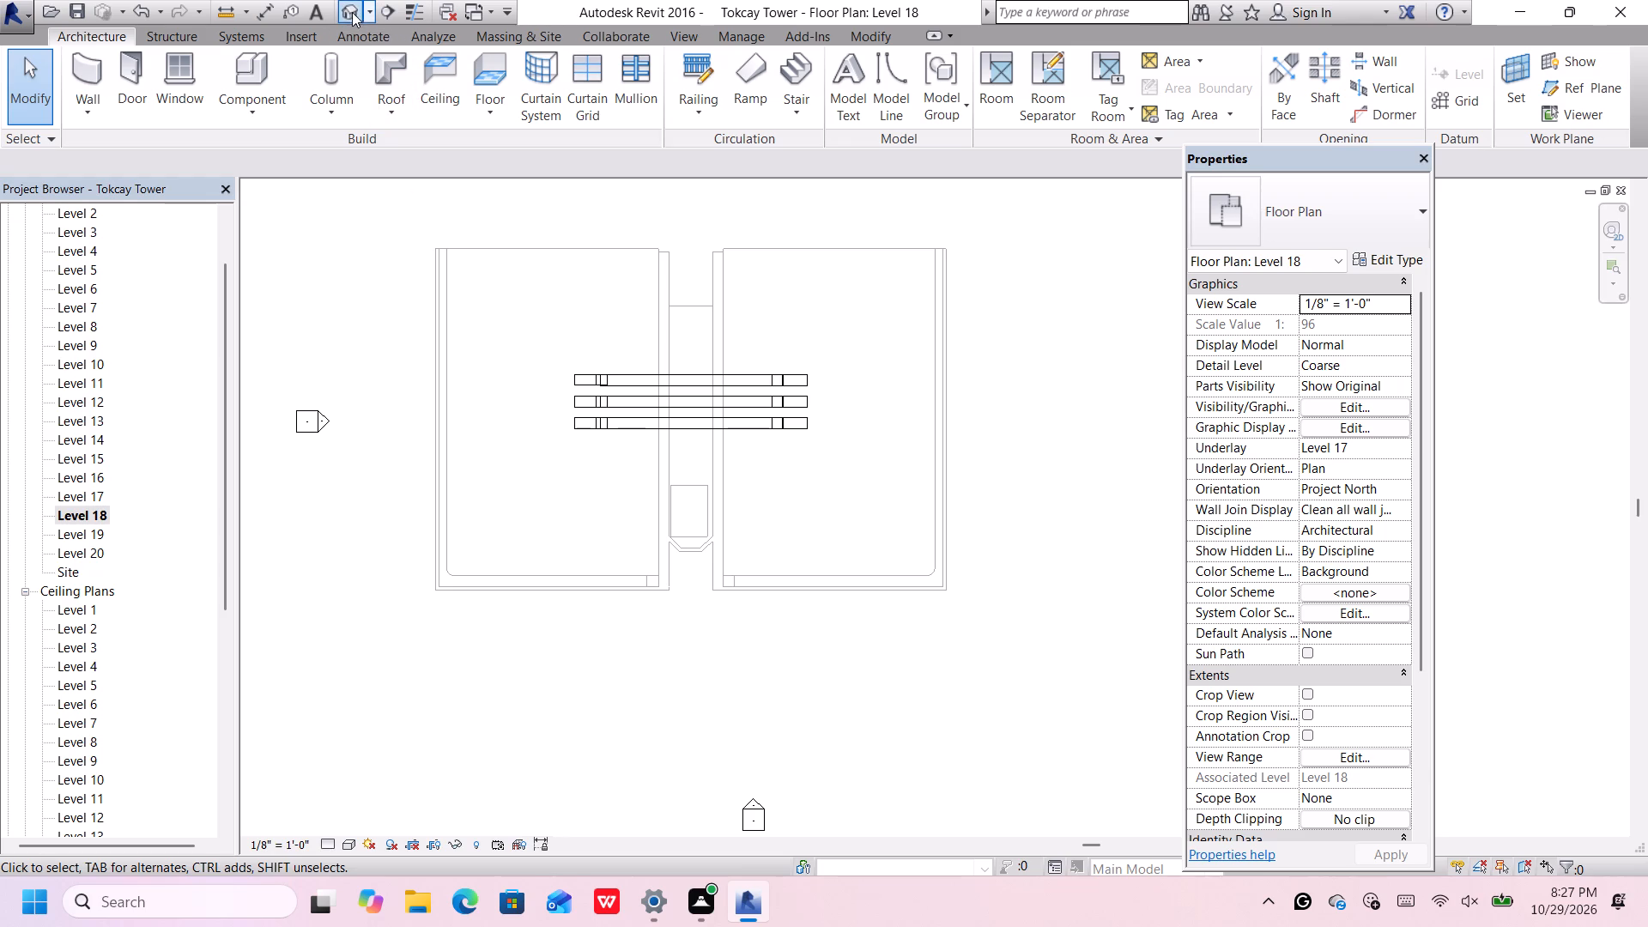
pyautogui.scroll(-10, 659, 454)
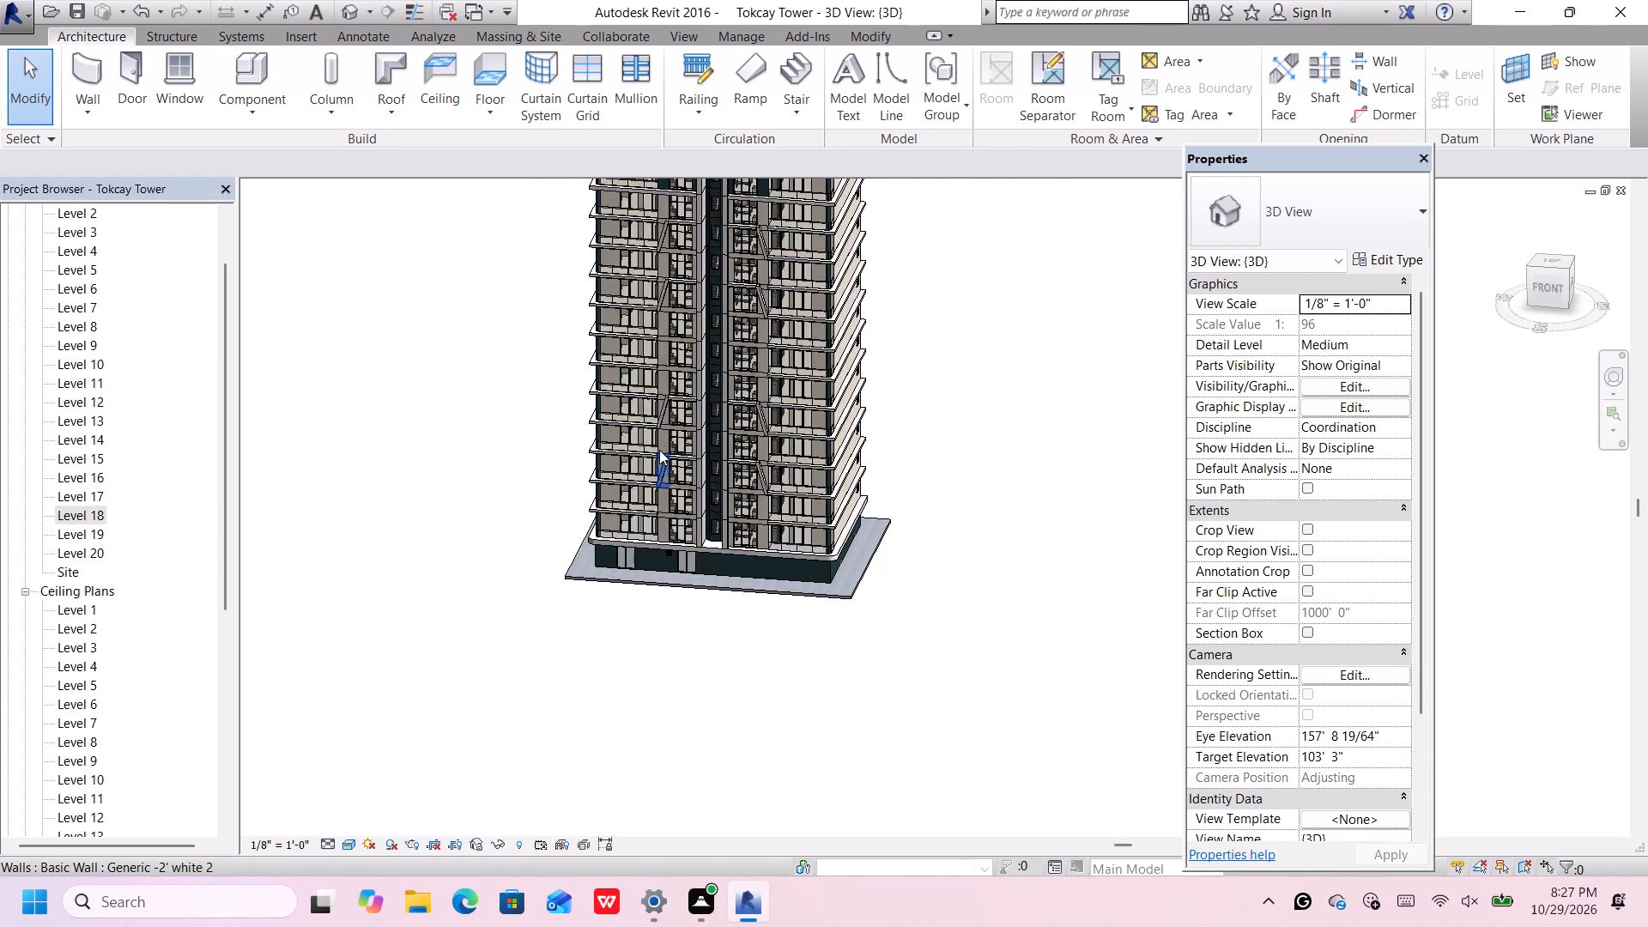
pyautogui.moveTo(714, 358); pyautogui.dragTo(727, 443, button='middle')
pyautogui.scroll(9, 672, 254)
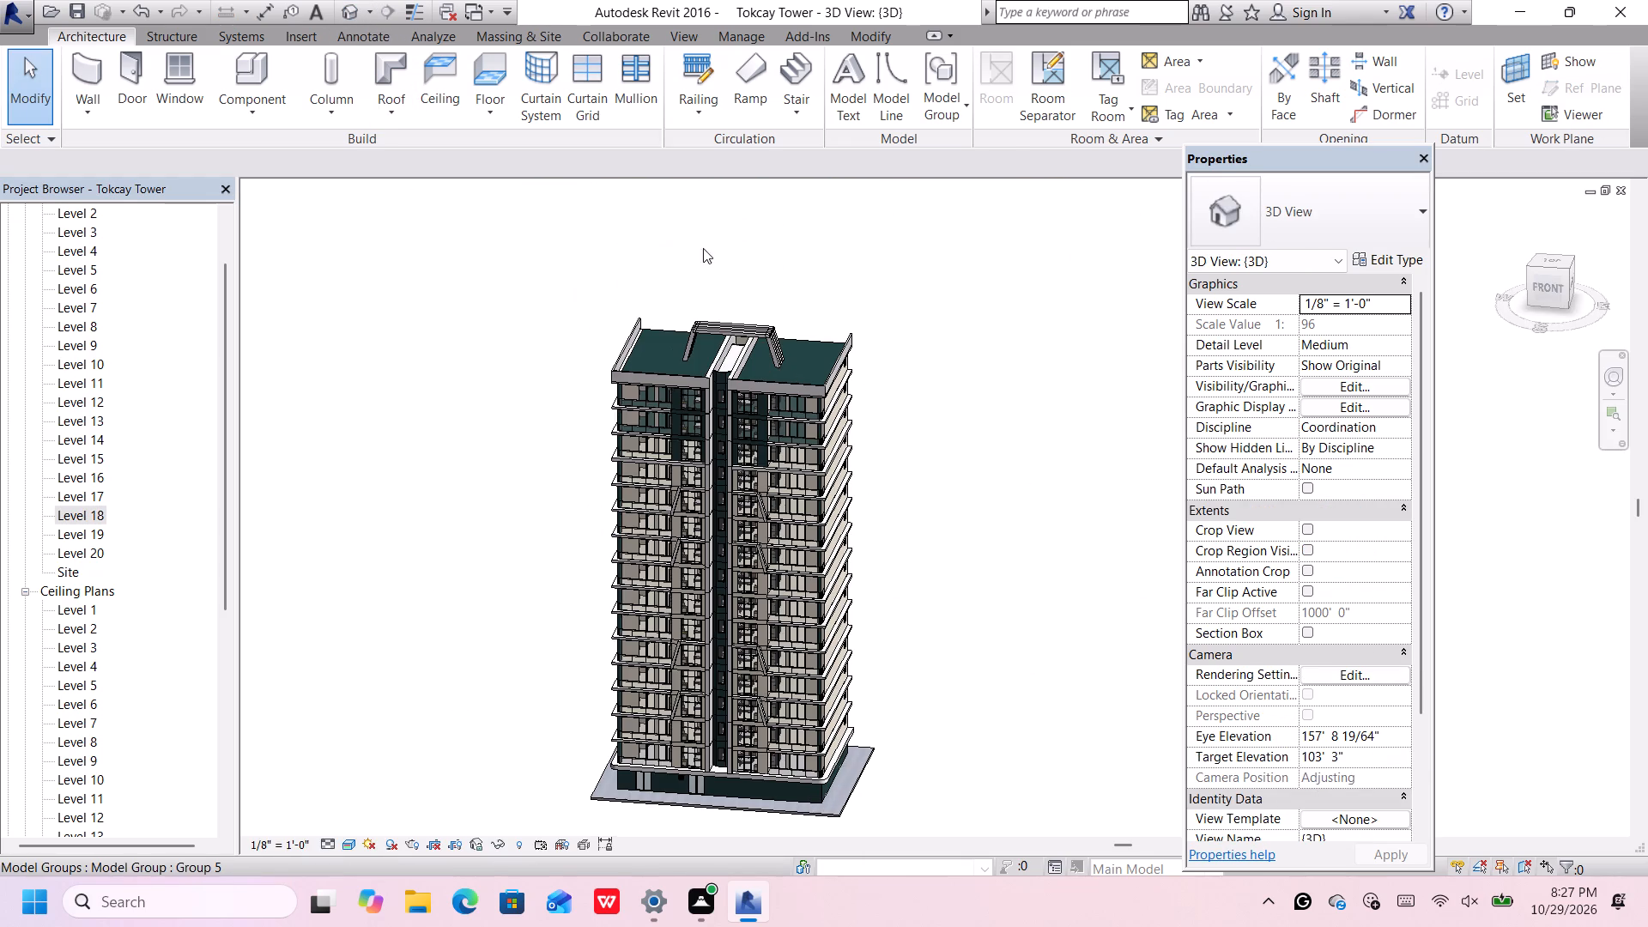
pyautogui.scroll(5, 724, 321)
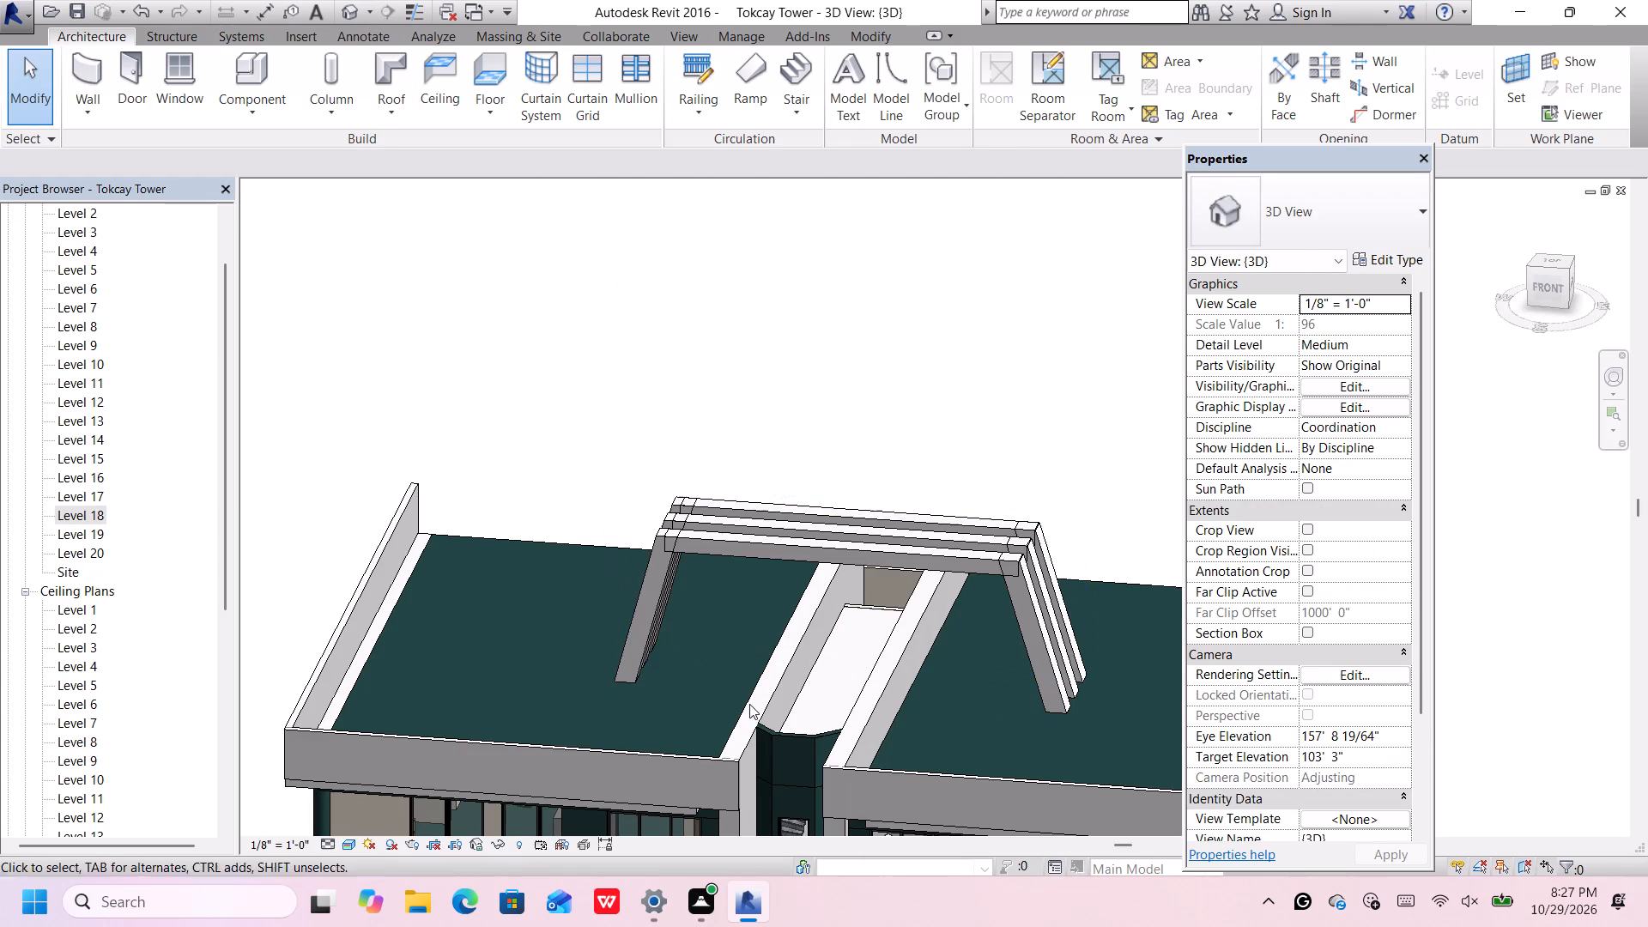
pyautogui.scroll(3, 760, 772)
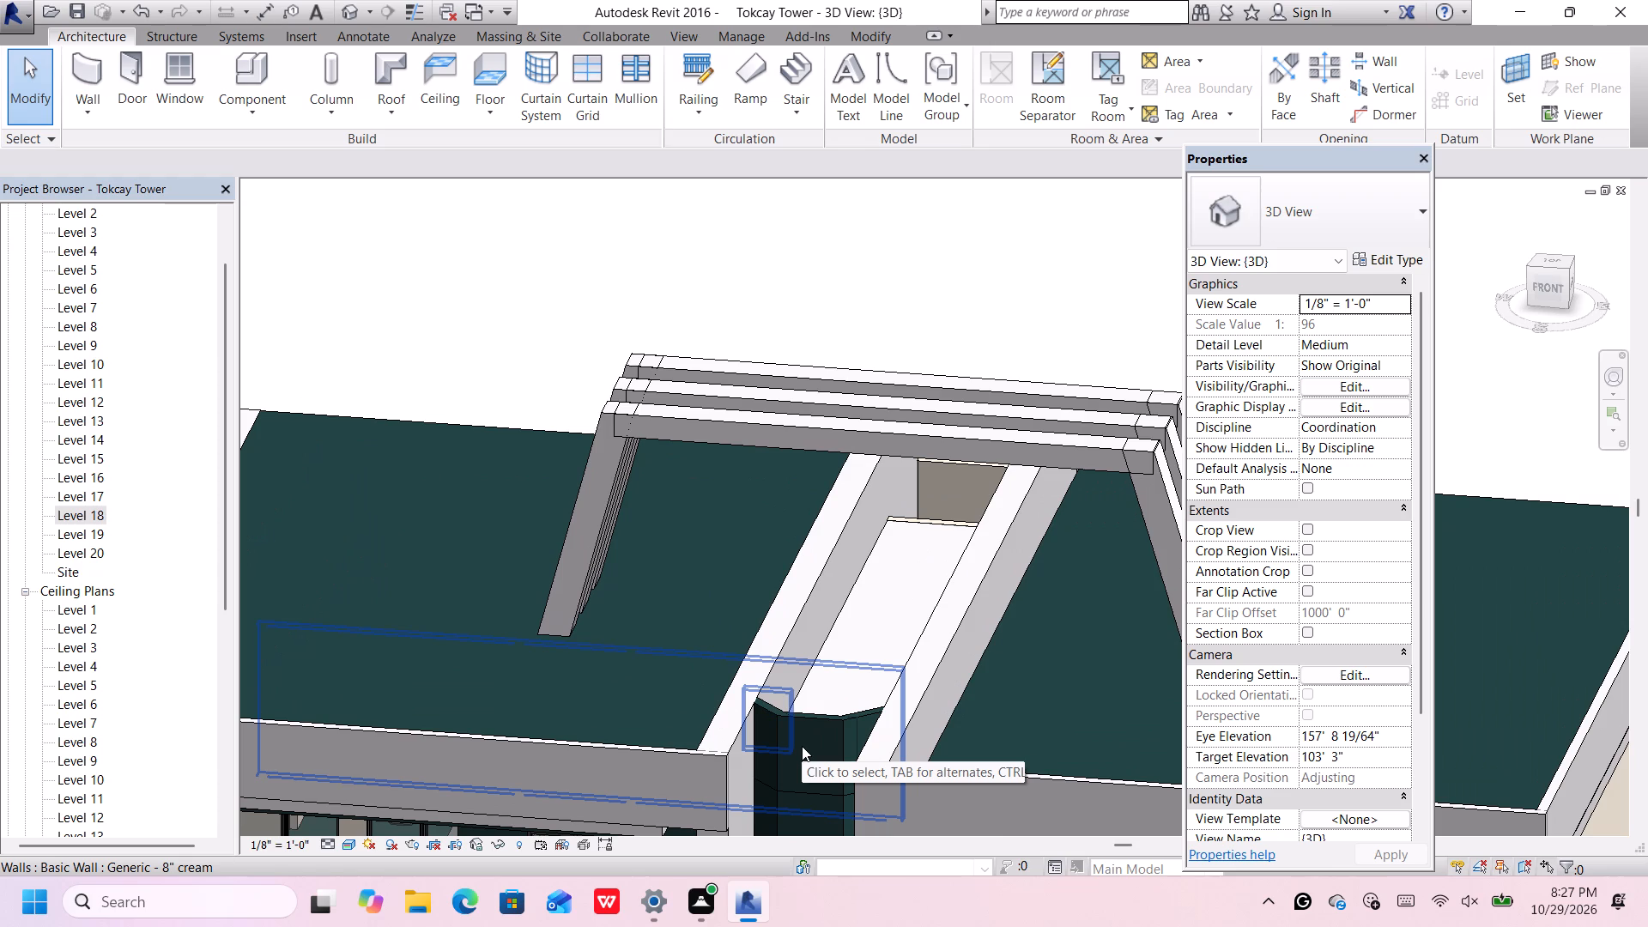
pyautogui.scroll(-4, 802, 746)
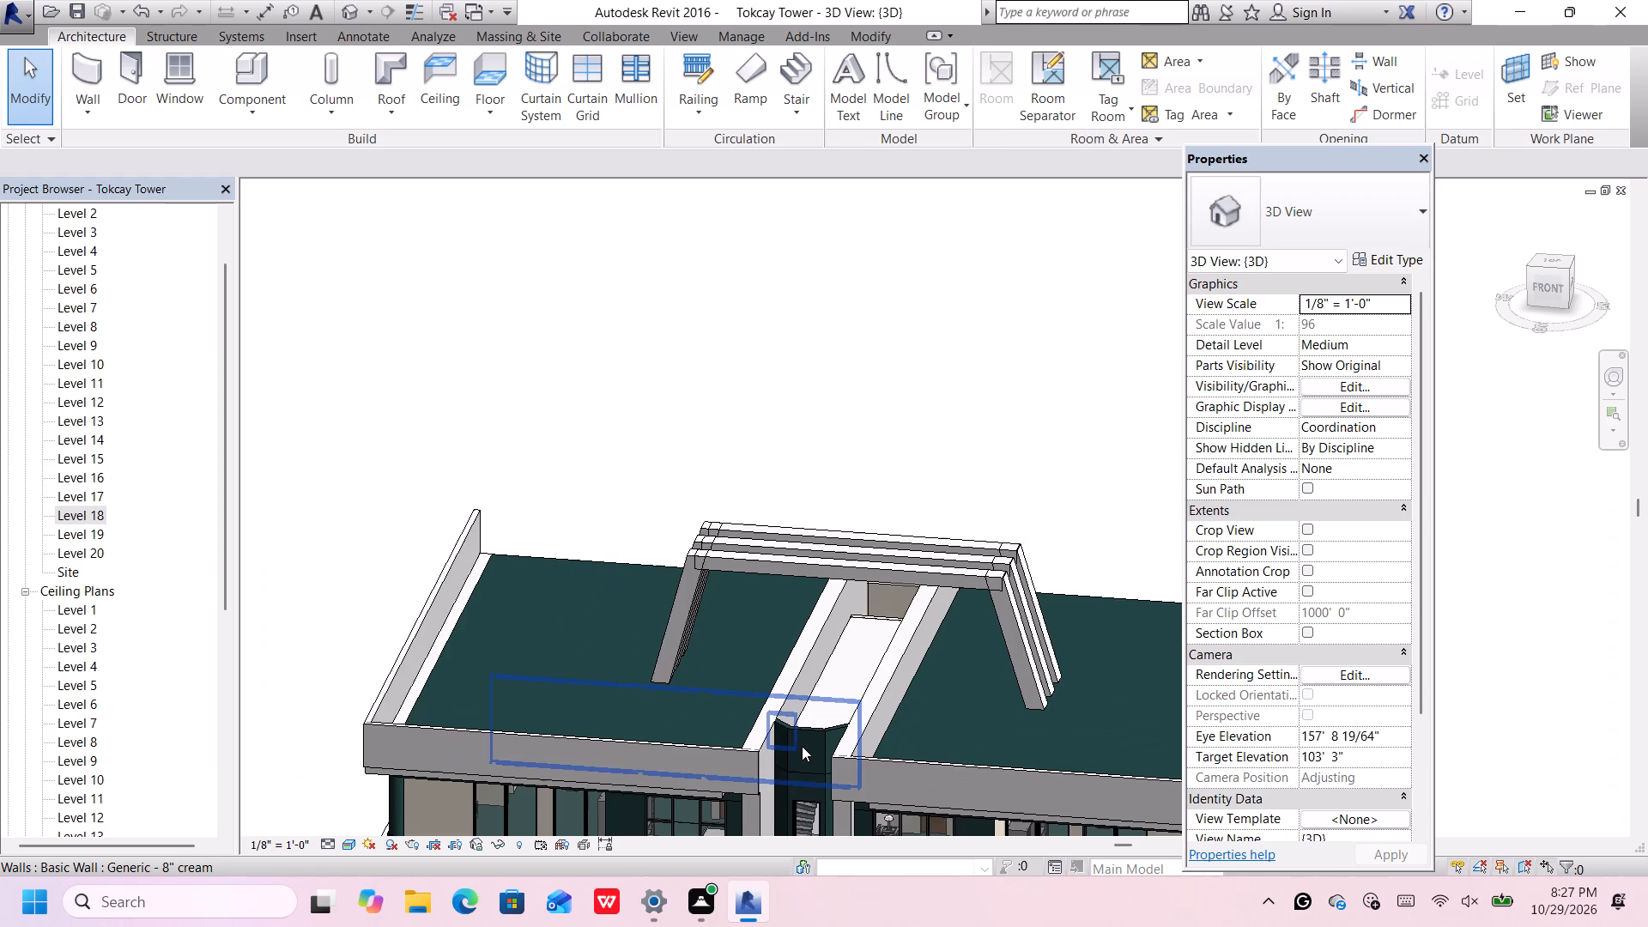
pyautogui.scroll(-19, 802, 746)
pyautogui.scroll(1, 803, 747)
pyautogui.scroll(-1, 803, 747)
pyautogui.scroll(5, 803, 752)
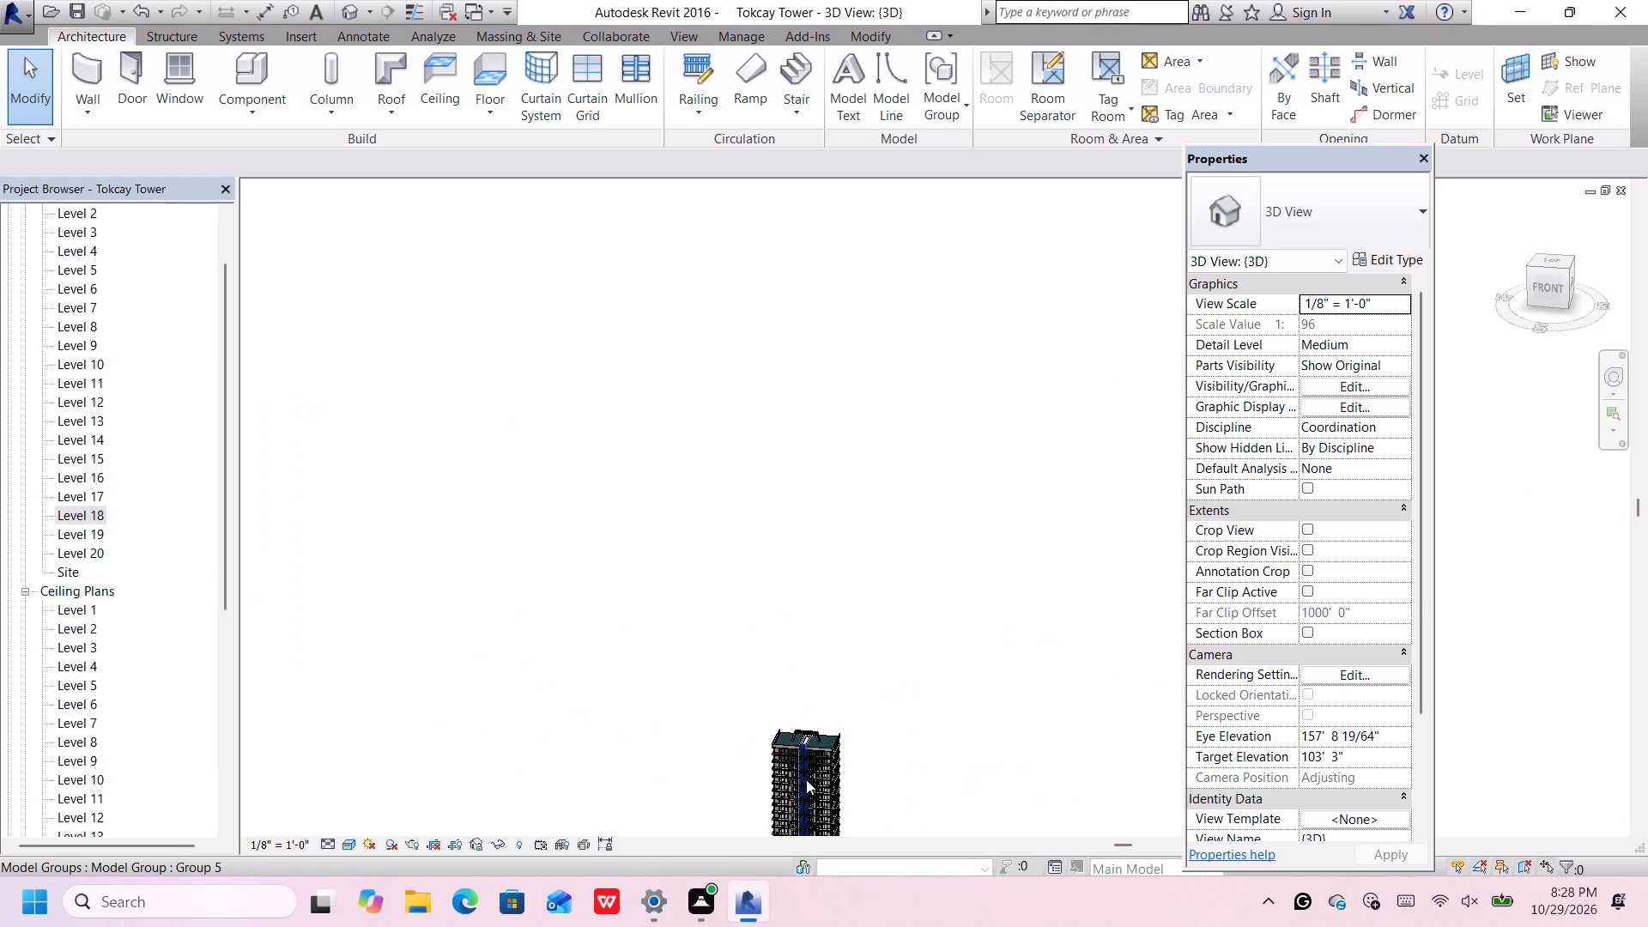
pyautogui.scroll(8, 806, 785)
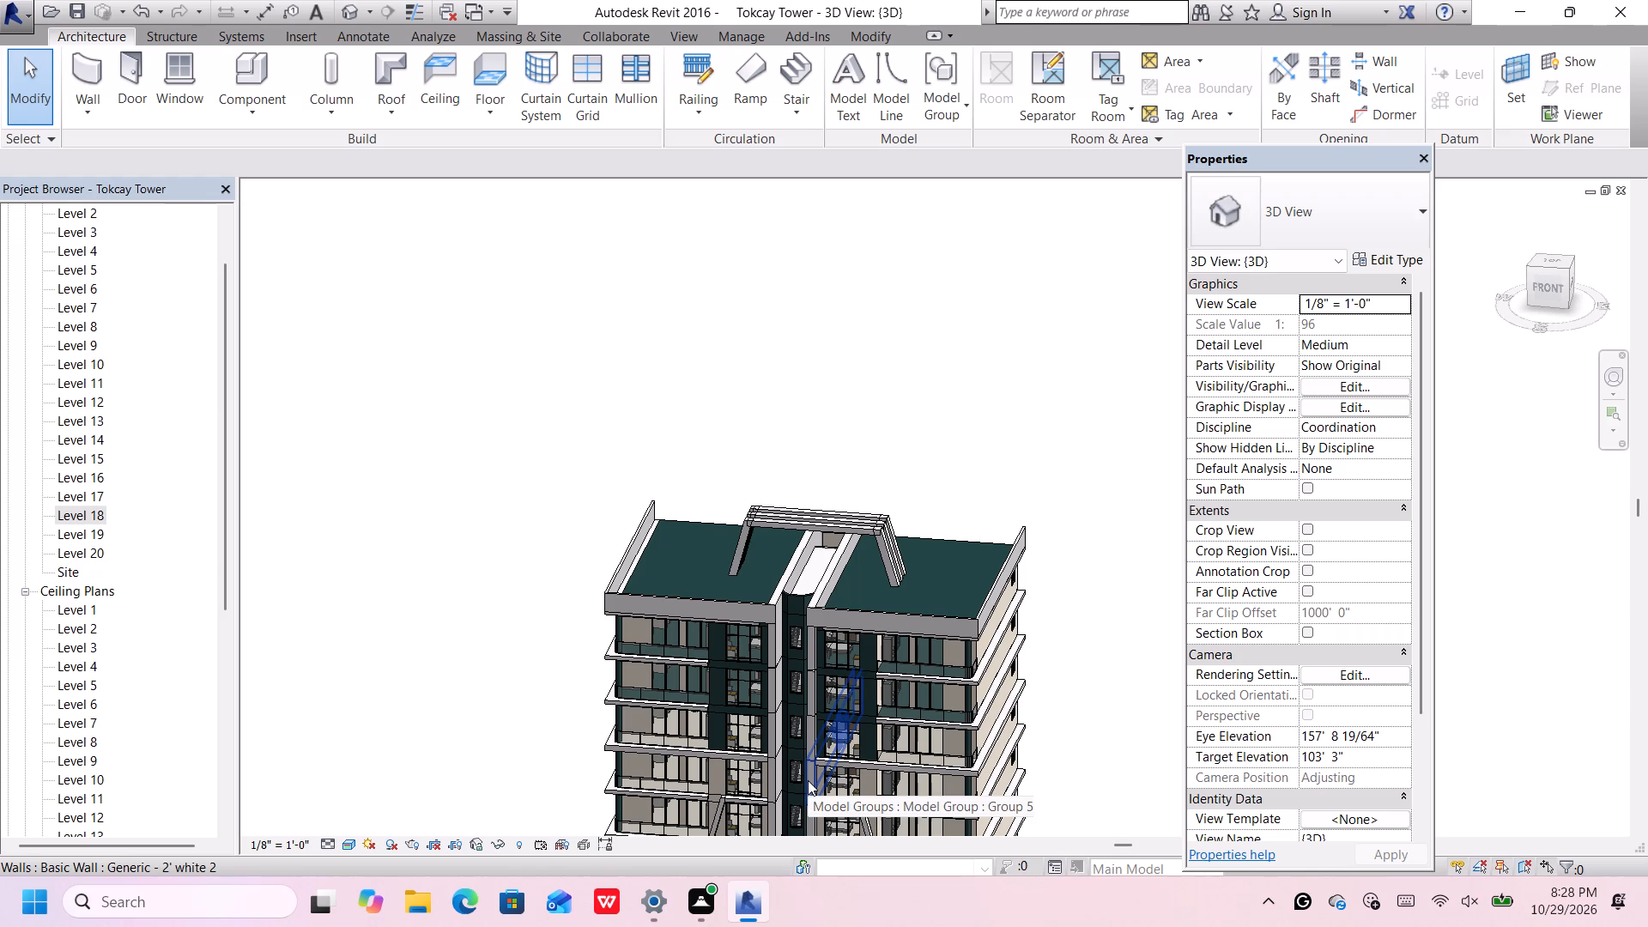
pyautogui.scroll(-7, 806, 772)
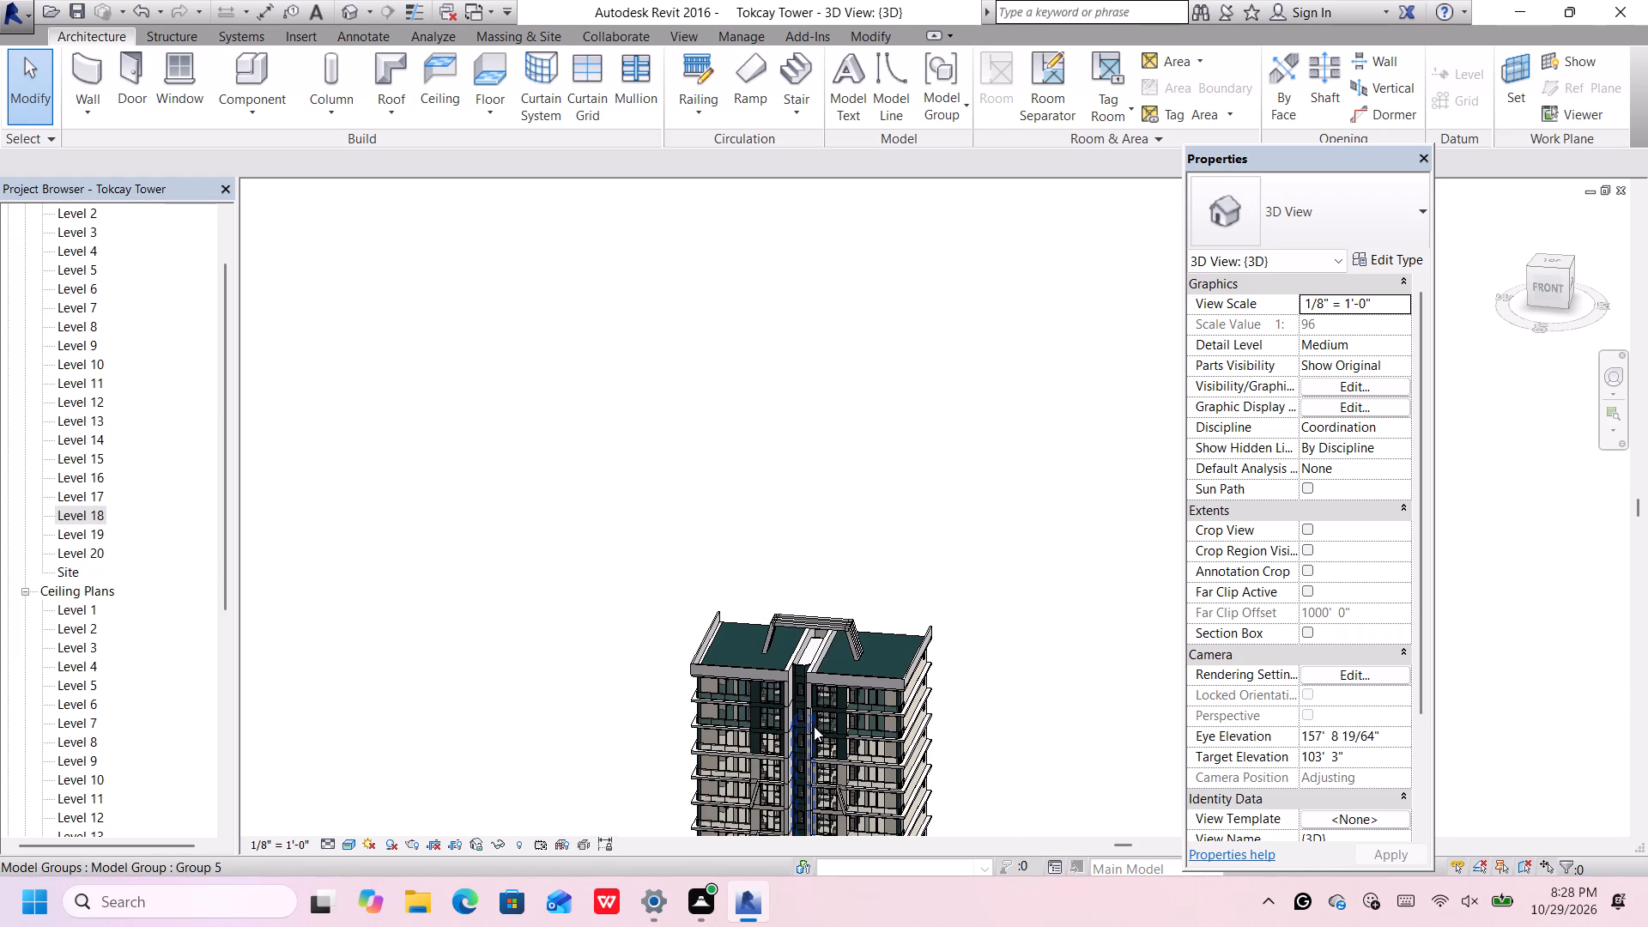
pyautogui.scroll(-5, 814, 726)
pyautogui.scroll(9, 882, 723)
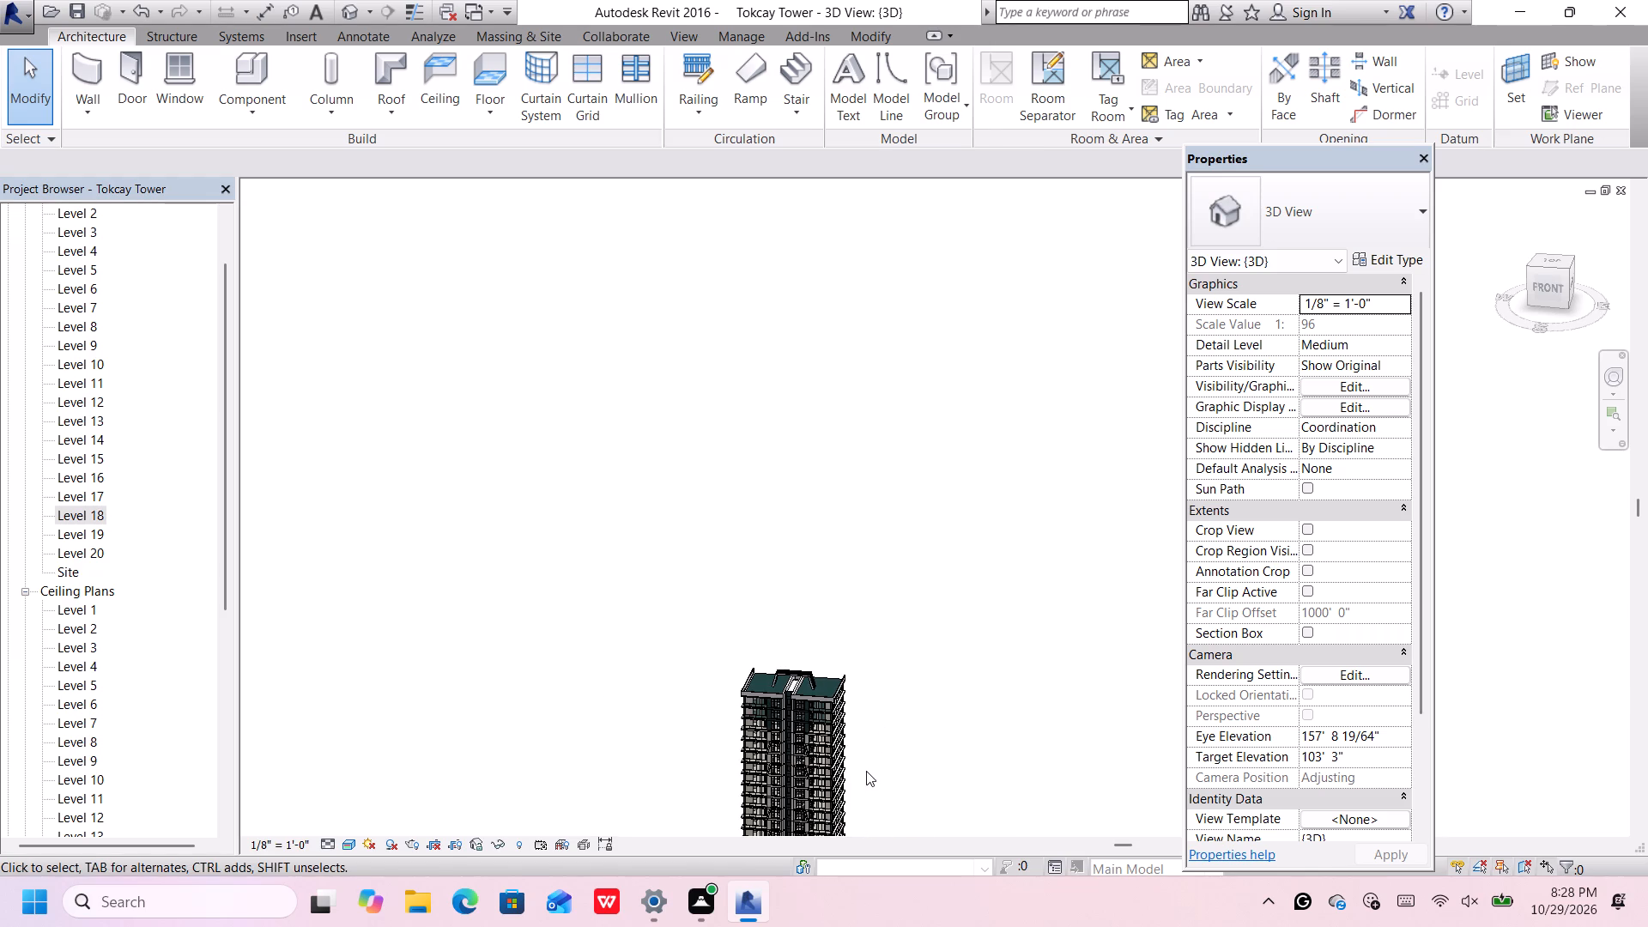
pyautogui.moveTo(866, 769); pyautogui.dragTo(900, 618, button='middle')
pyautogui.scroll(-5, 818, 718)
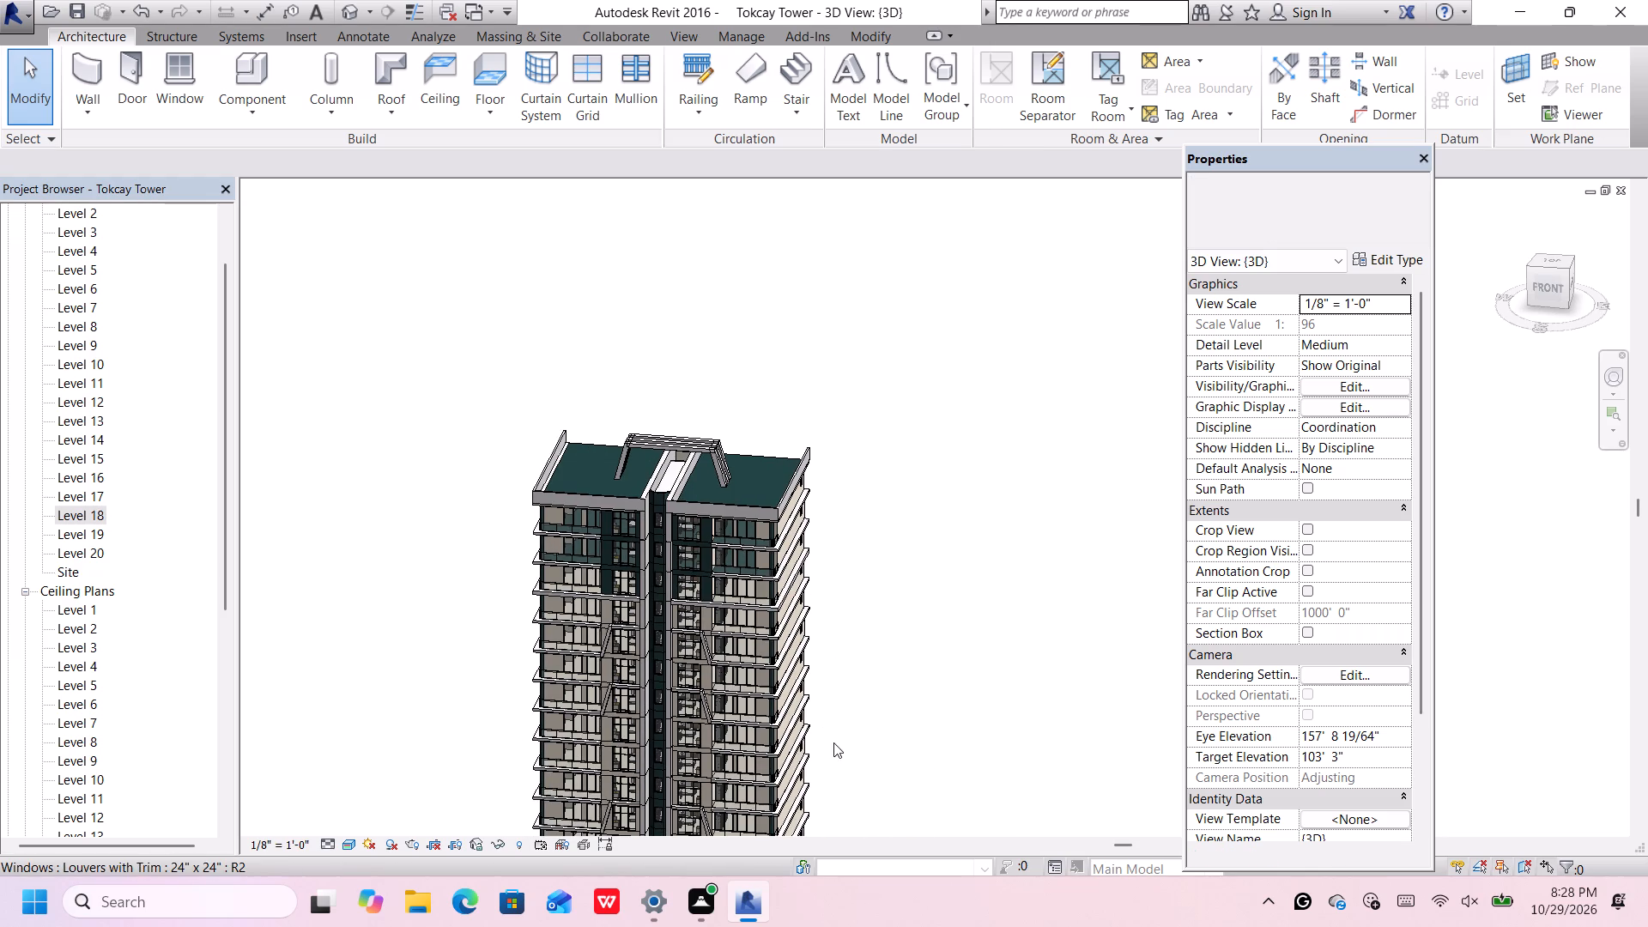
pyautogui.scroll(-8, 833, 742)
pyautogui.scroll(6, 851, 816)
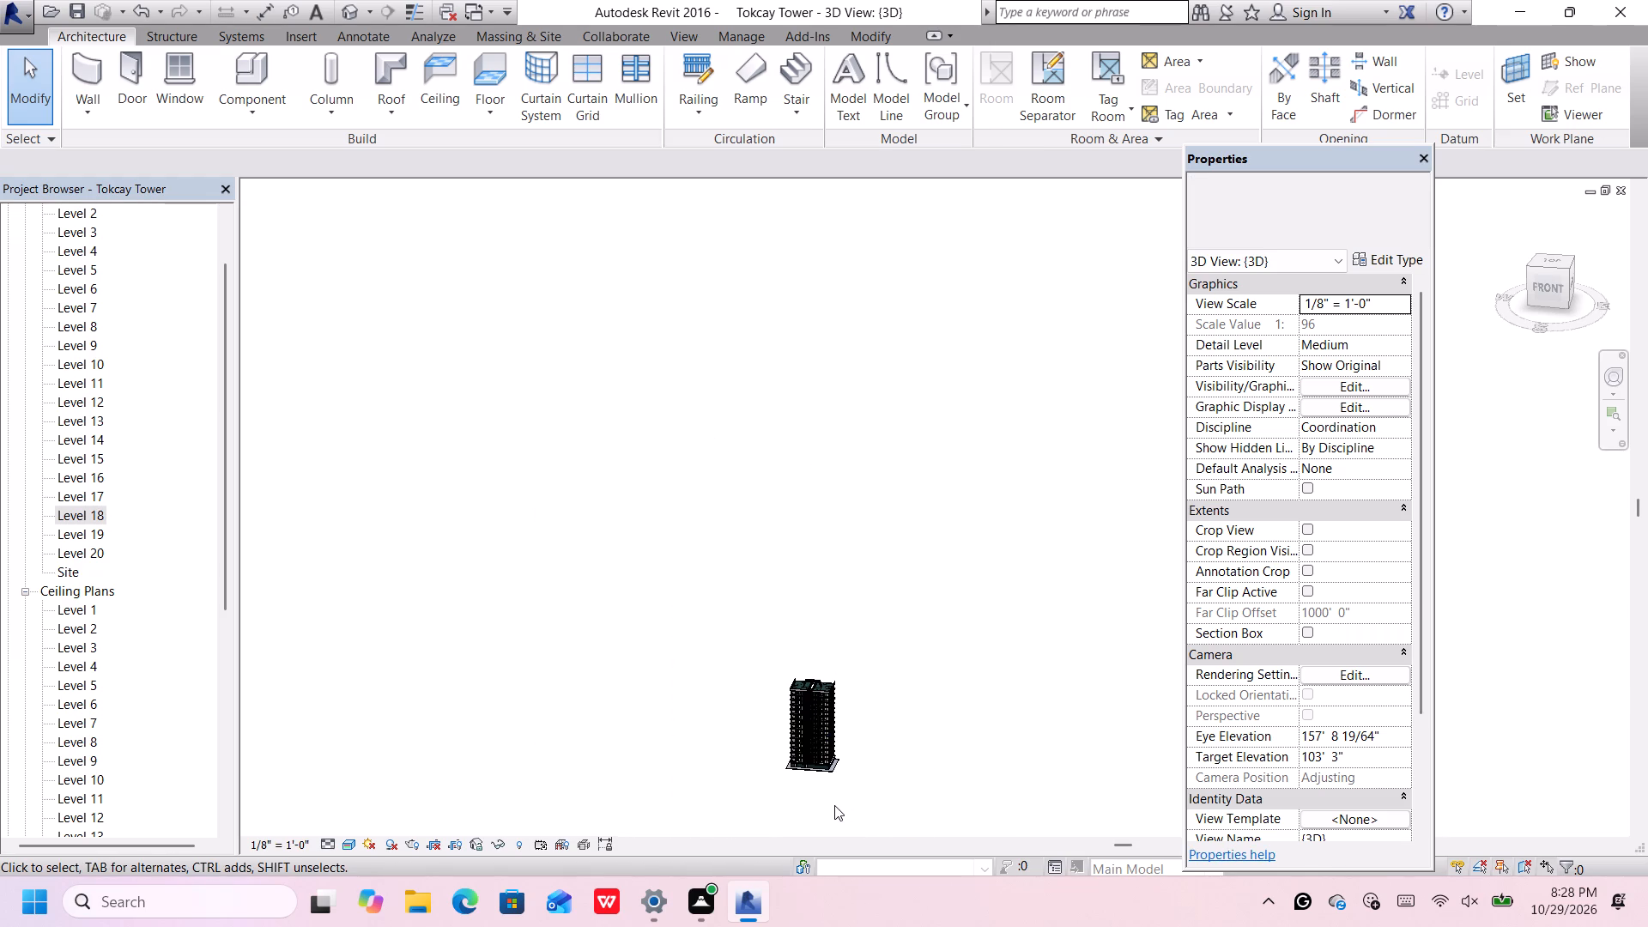
pyautogui.scroll(11, 833, 805)
pyautogui.scroll(-7, 804, 760)
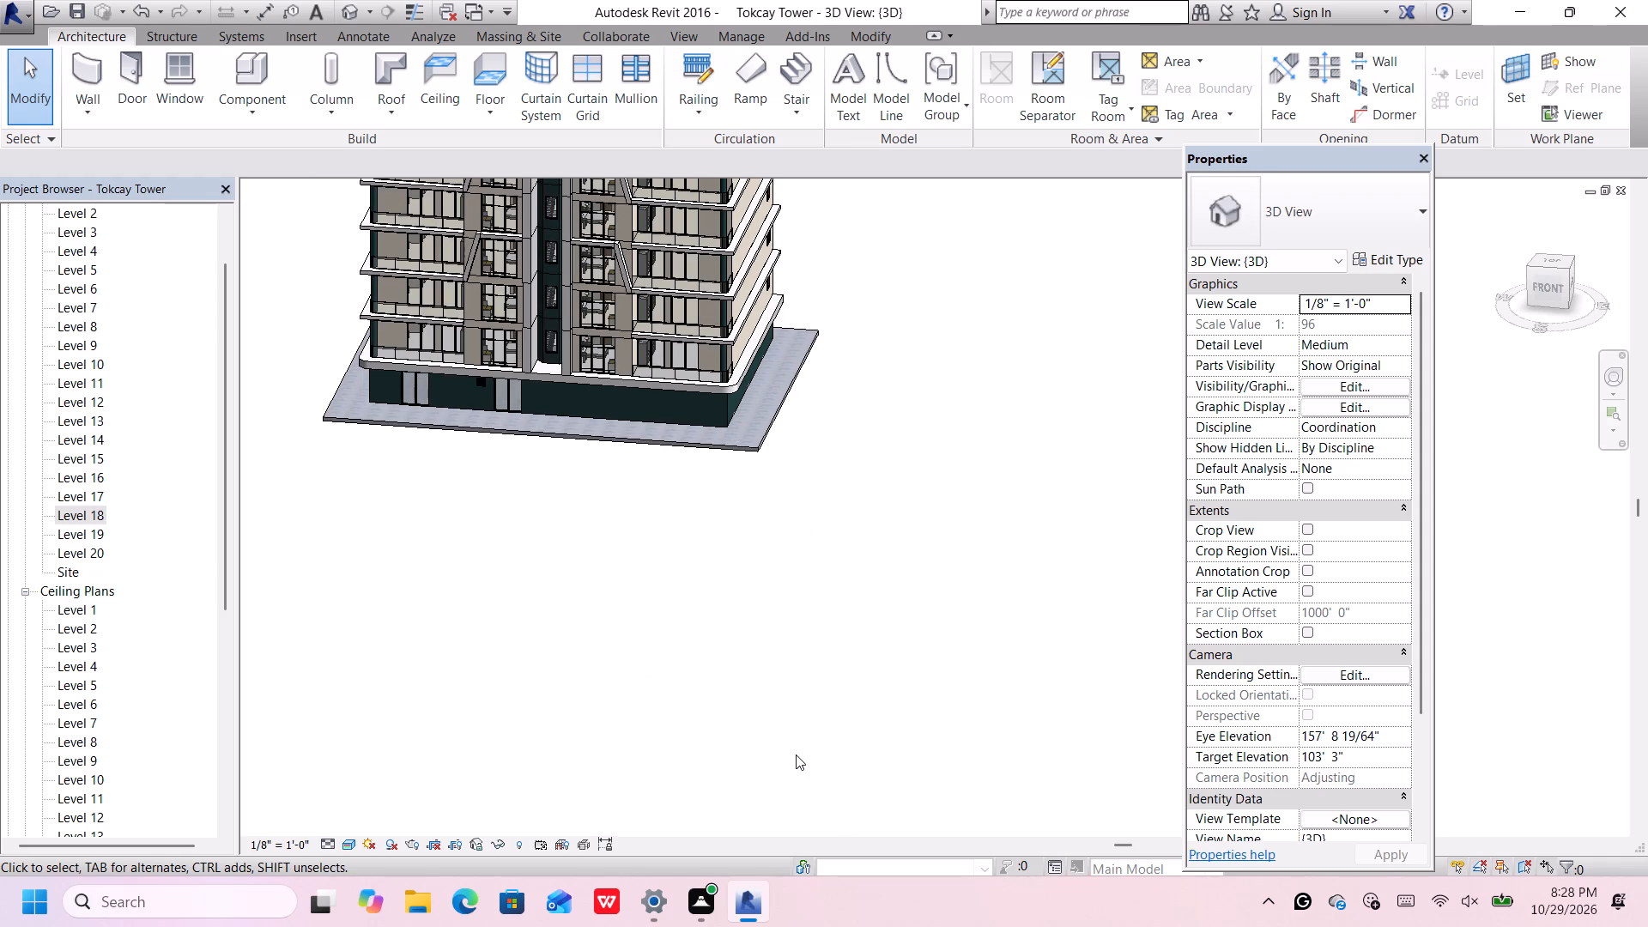
pyautogui.scroll(-7, 796, 754)
pyautogui.moveTo(813, 706); pyautogui.dragTo(884, 665, button='middle')
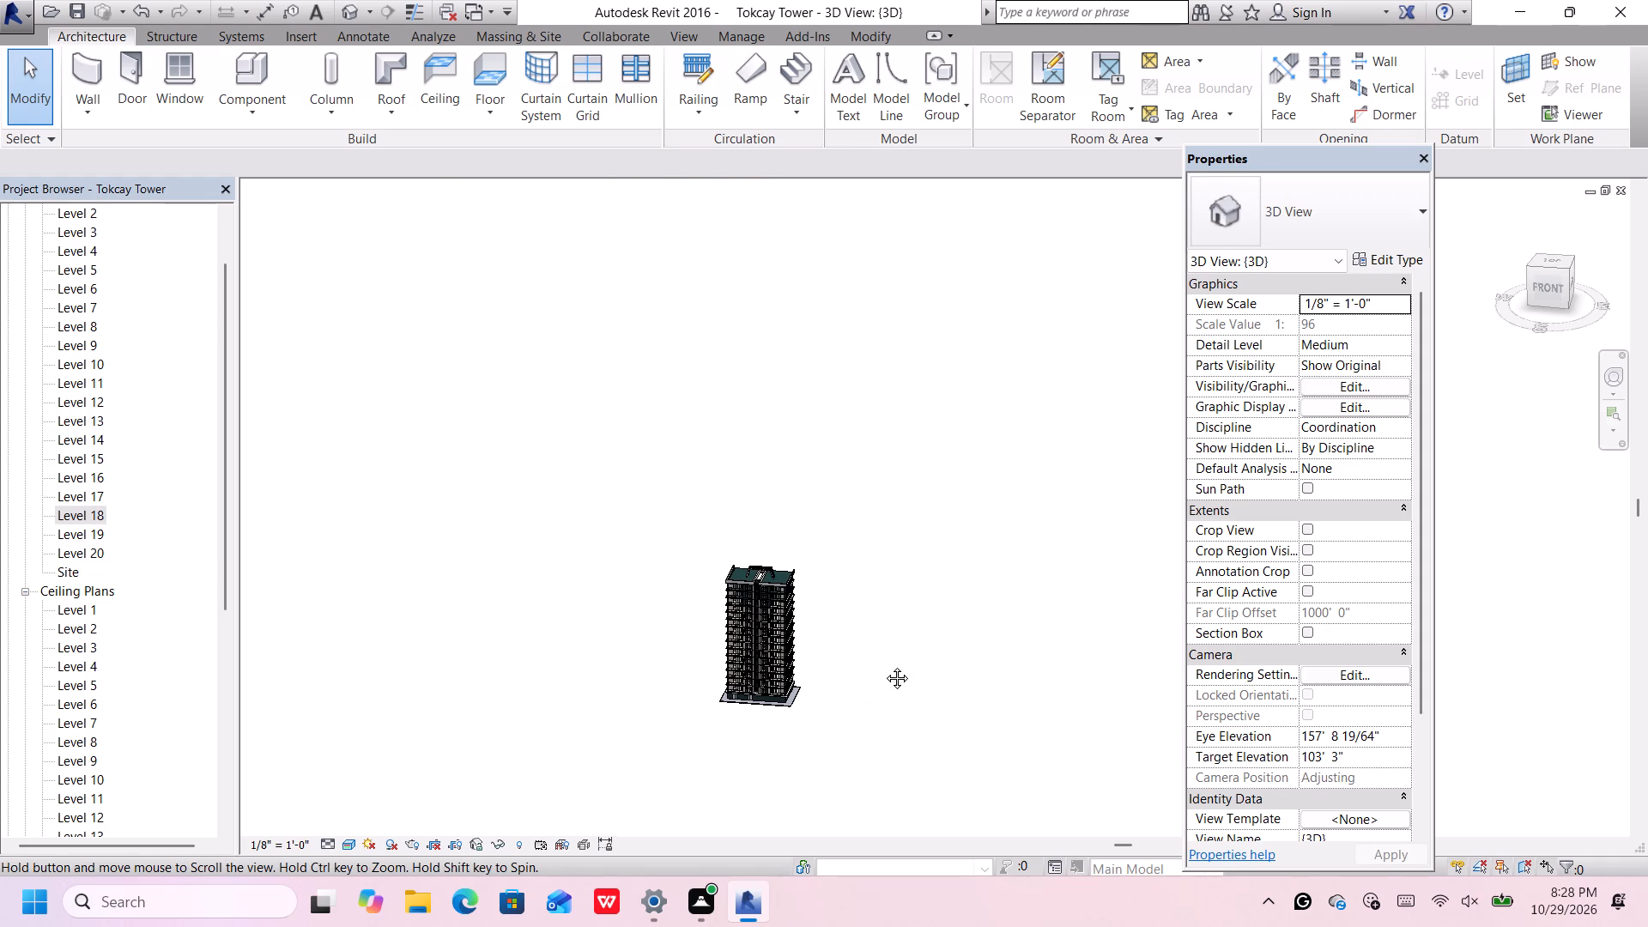
# Examine the whole tower in 3D, from an elevated view of the roofs down to a level view of the front facade.
pyautogui.moveTo(884, 665); pyautogui.dragTo(909, 648, button='middle')
pyautogui.scroll(7, 811, 700)
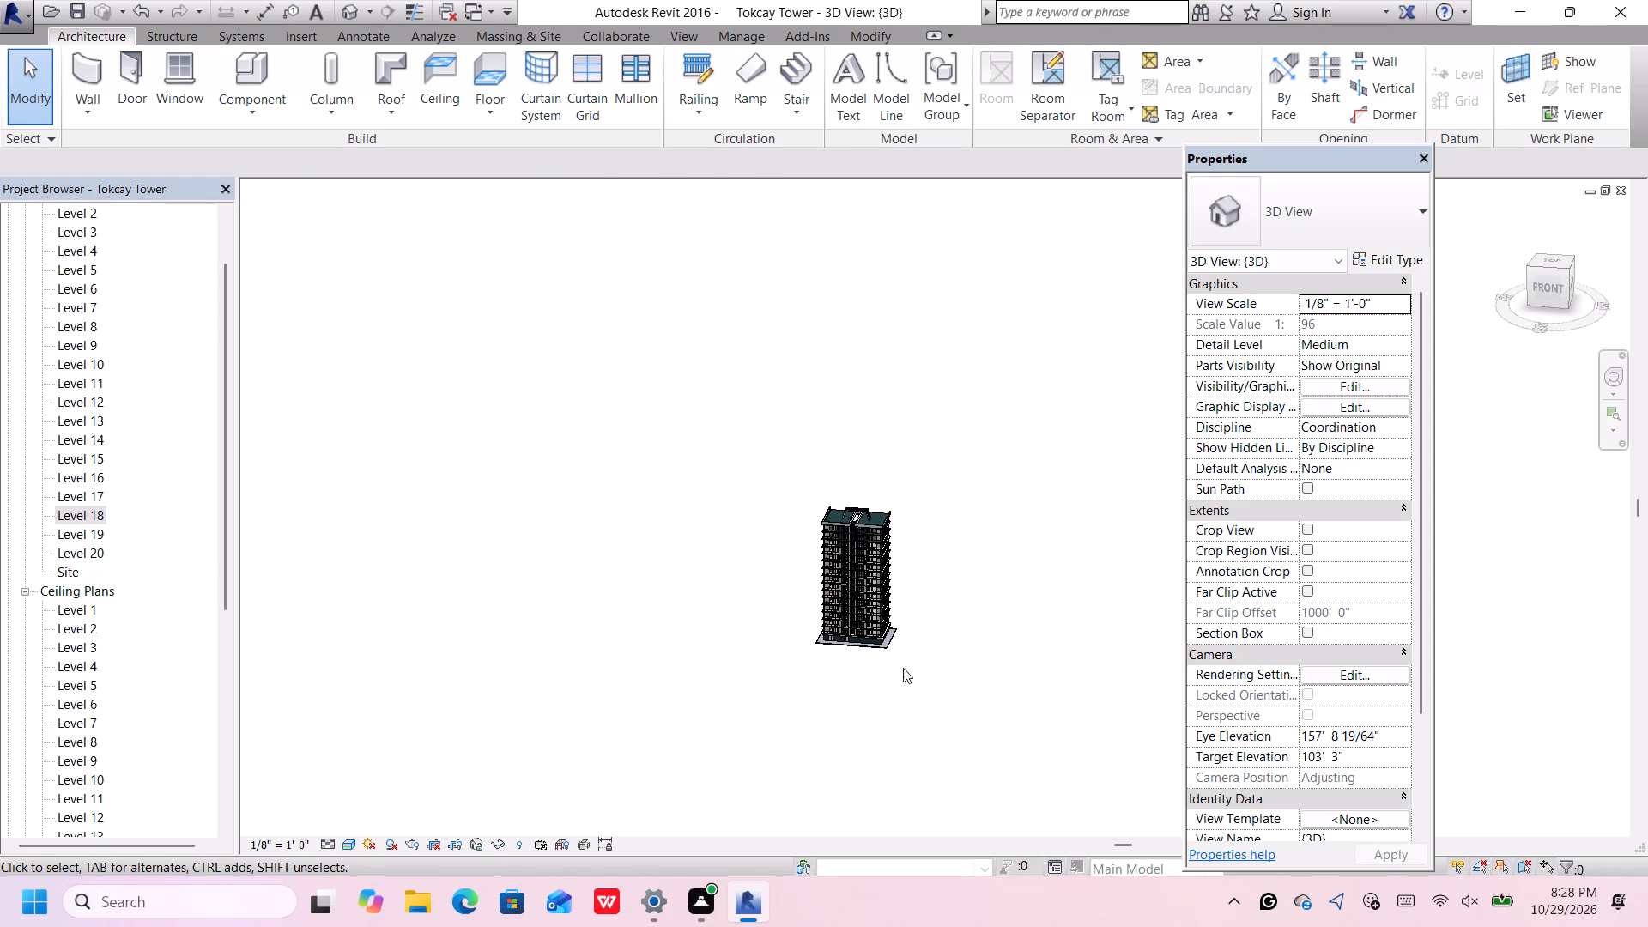
pyautogui.moveTo(958, 601); pyautogui.dragTo(848, 697, button='middle')
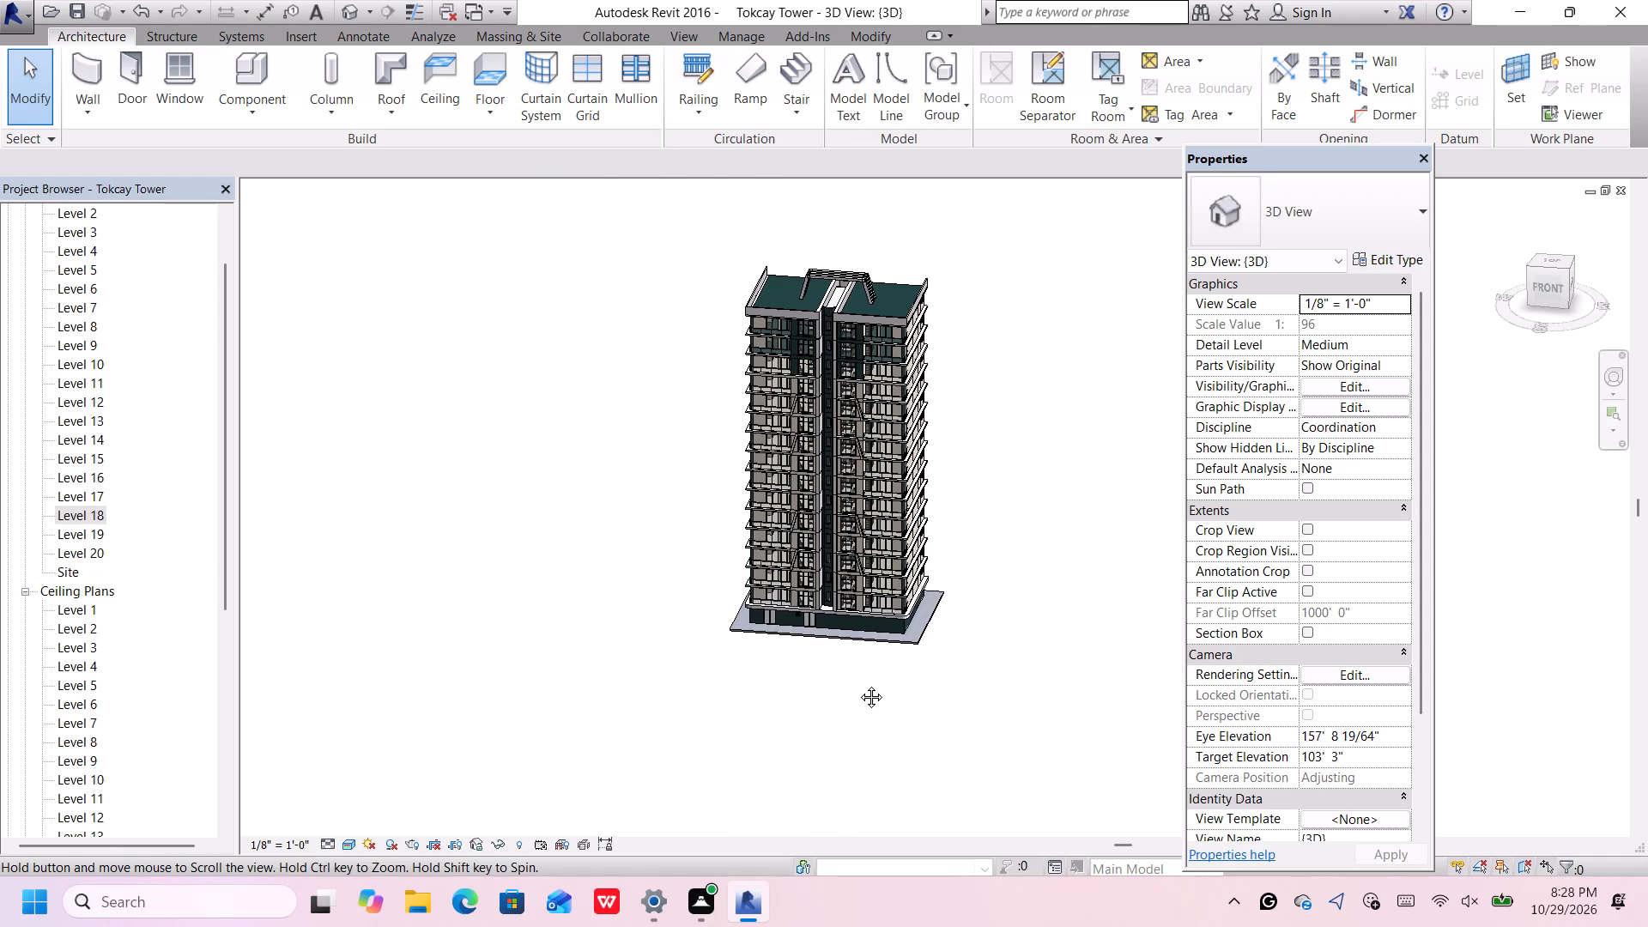
pyautogui.scroll(3, 858, 684)
pyautogui.moveTo(998, 526); pyautogui.dragTo(973, 613, button='middle')
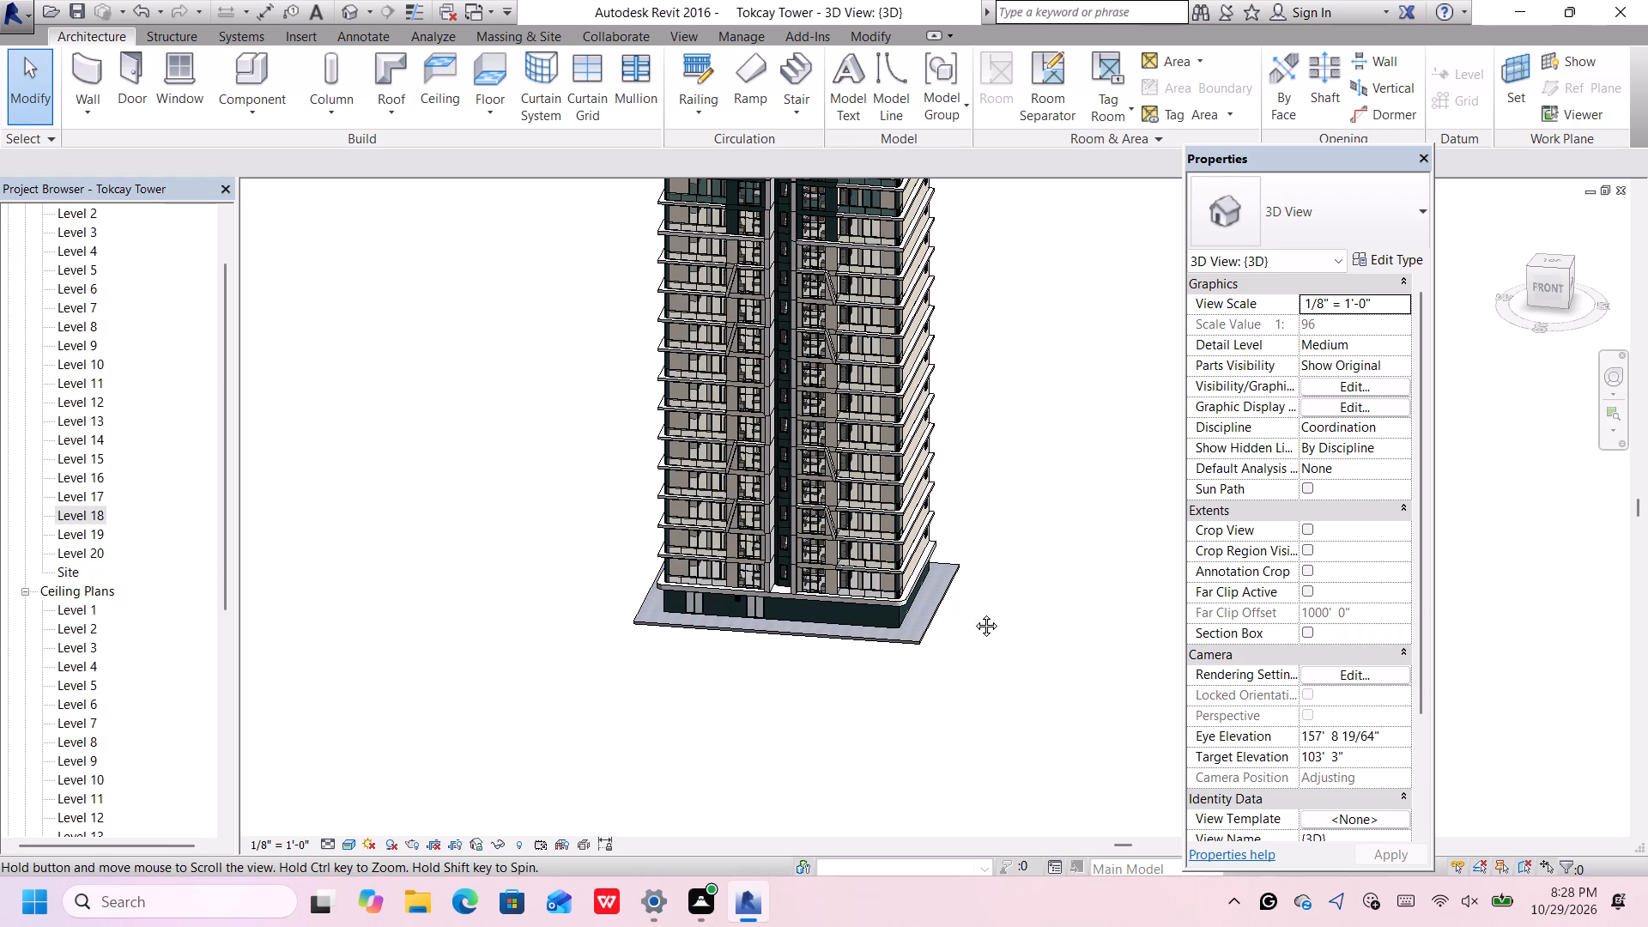
pyautogui.moveTo(973, 613); pyautogui.dragTo(966, 670, button='middle')
pyautogui.moveTo(895, 807); pyautogui.dragTo(882, 716, button='middle')
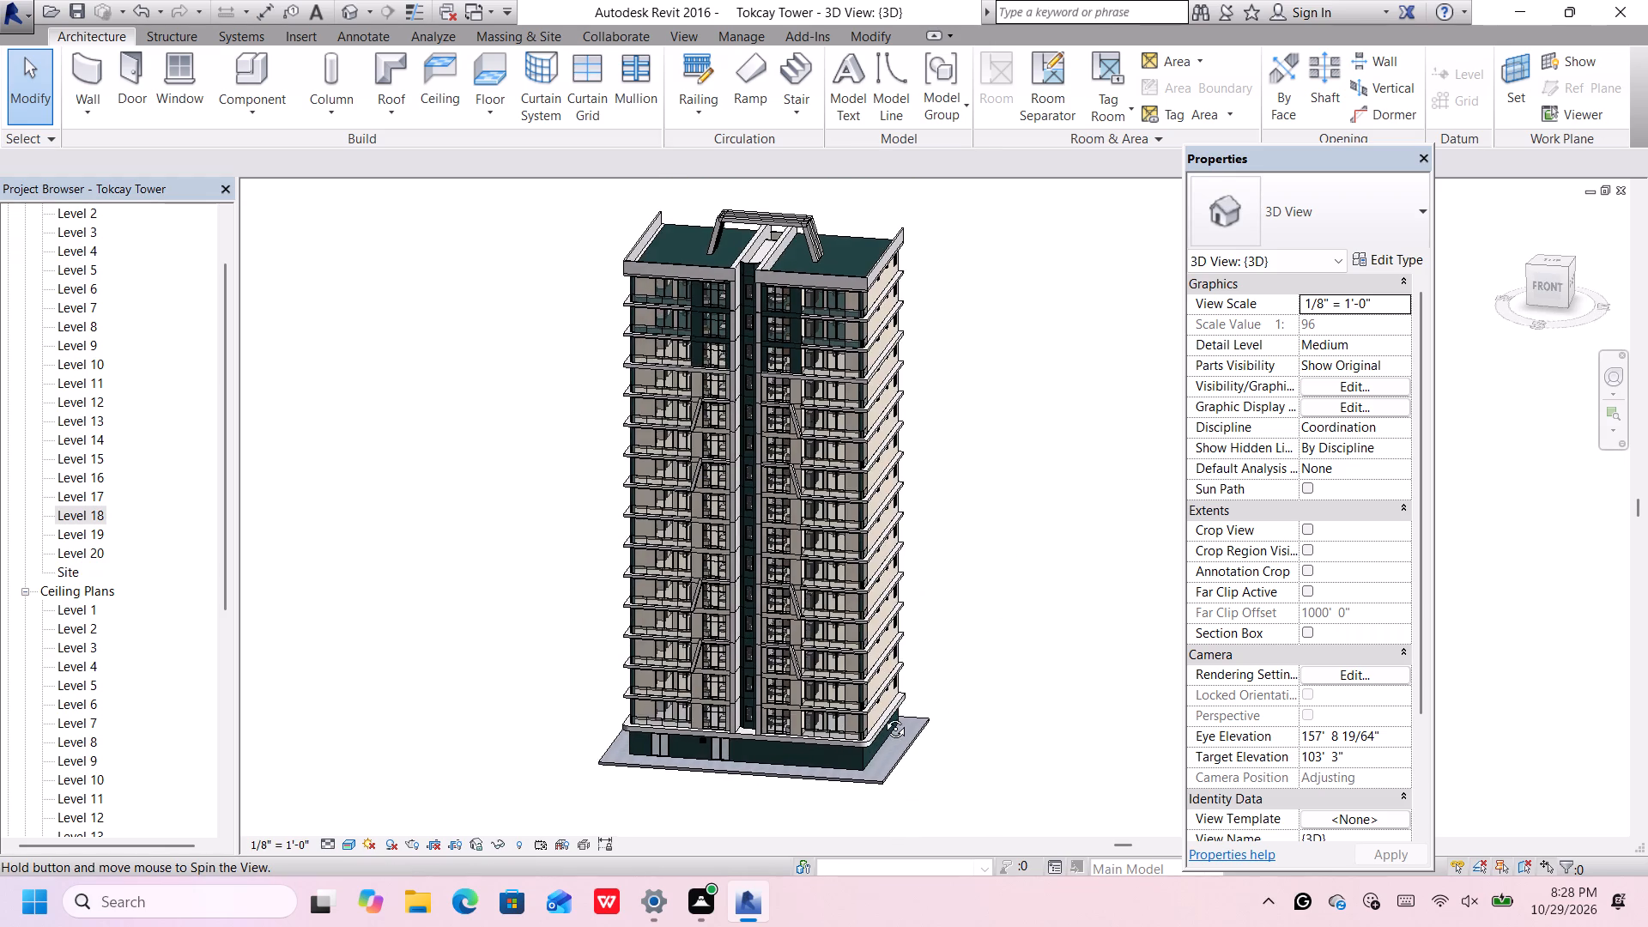
pyautogui.moveTo(882, 716); pyautogui.dragTo(894, 696, button='middle')
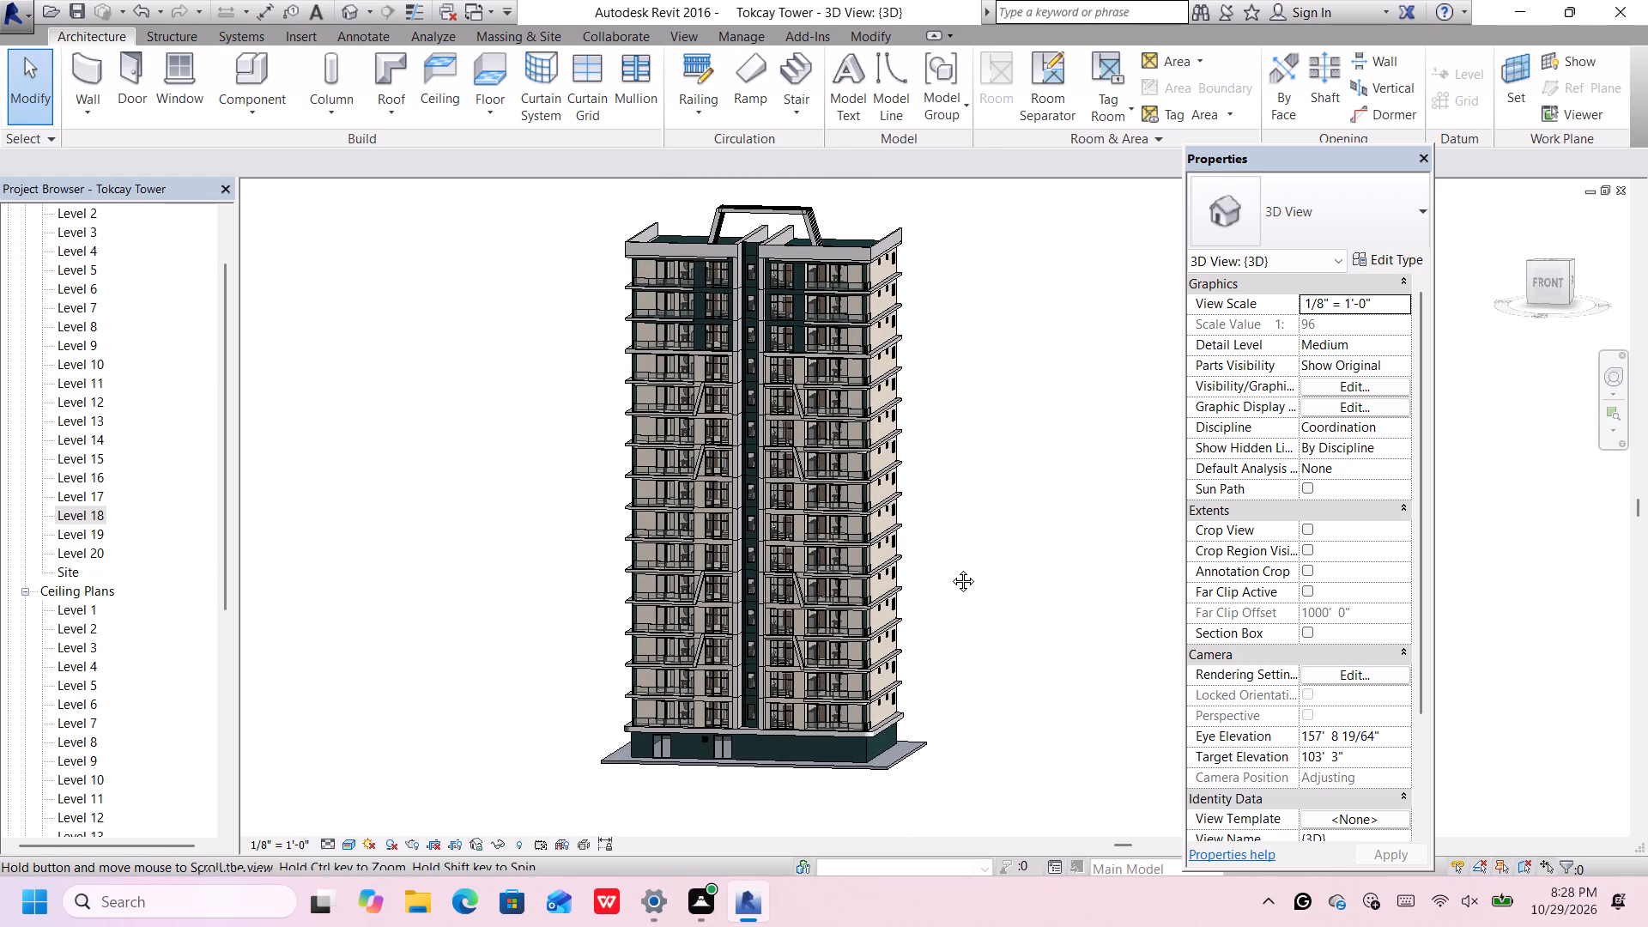
pyautogui.moveTo(949, 570); pyautogui.dragTo(954, 634, button='middle')
pyautogui.scroll(1, 929, 736)
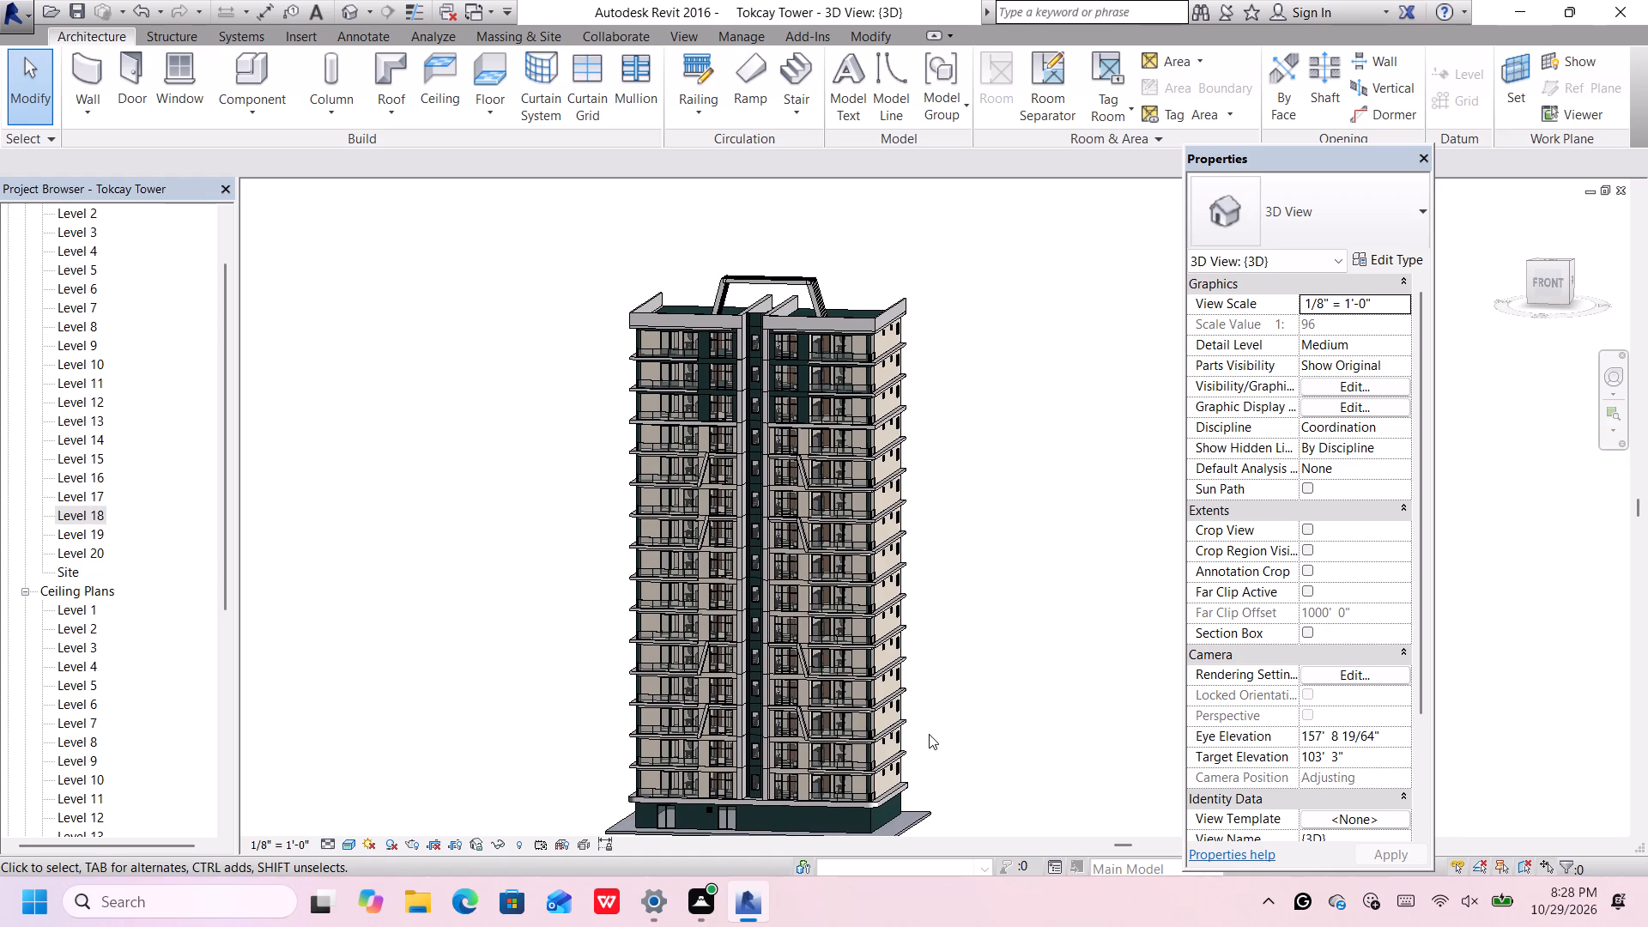
pyautogui.moveTo(929, 758); pyautogui.dragTo(938, 721, button='middle')
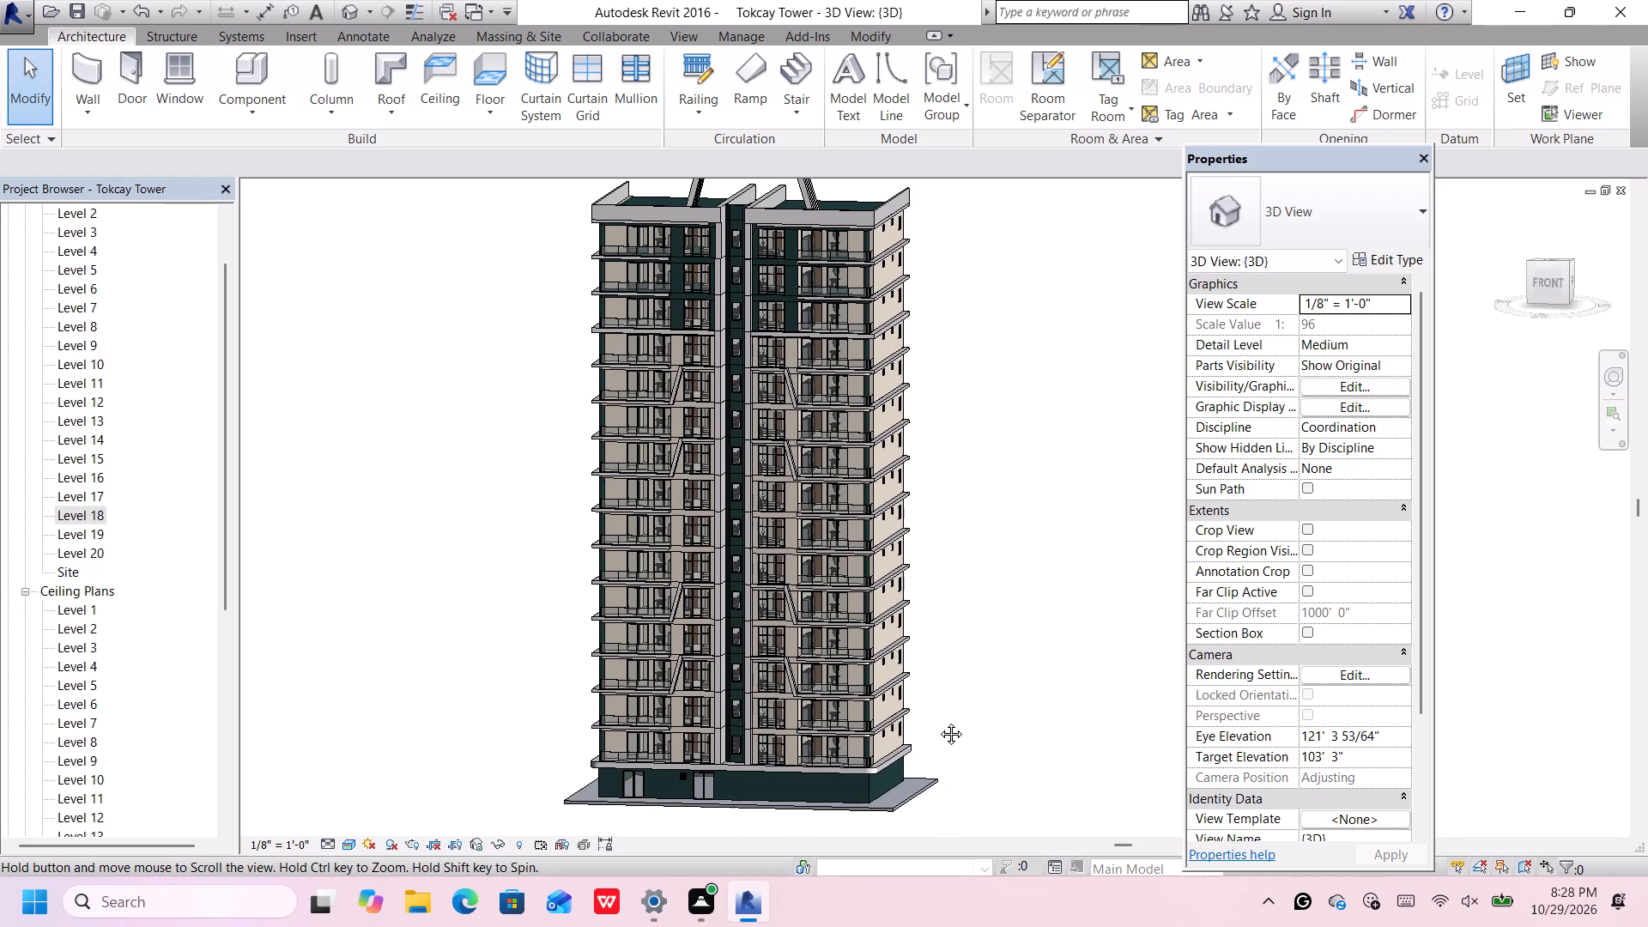
pyautogui.moveTo(938, 721); pyautogui.dragTo(936, 697, button='middle')
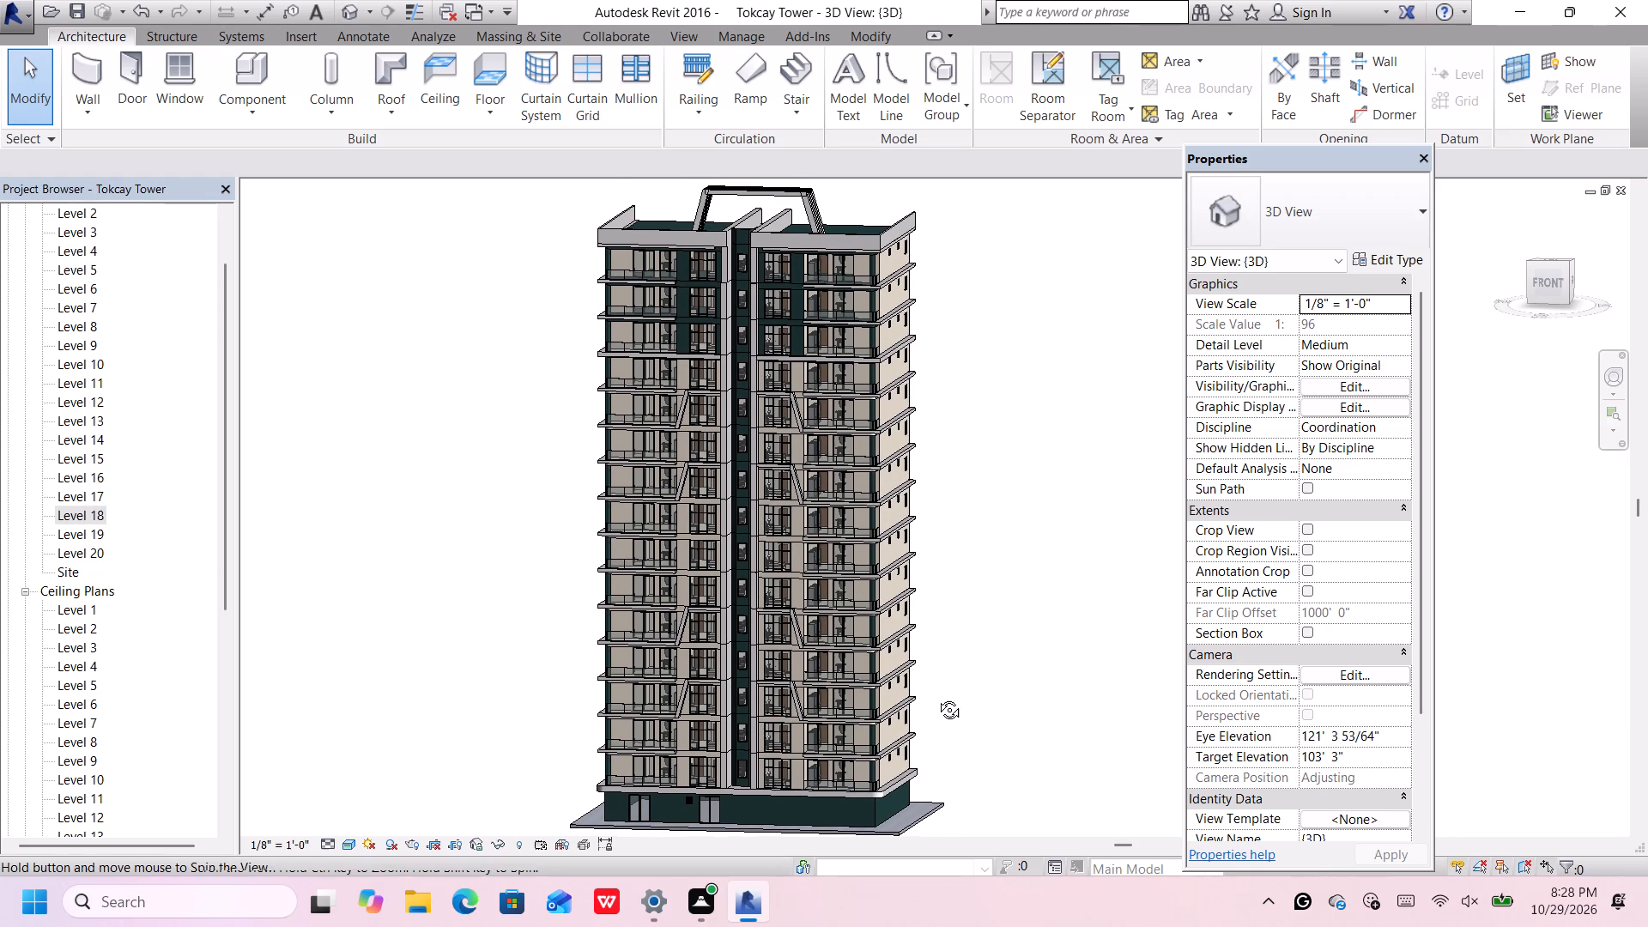
pyautogui.moveTo(936, 697); pyautogui.dragTo(938, 657, button='middle')
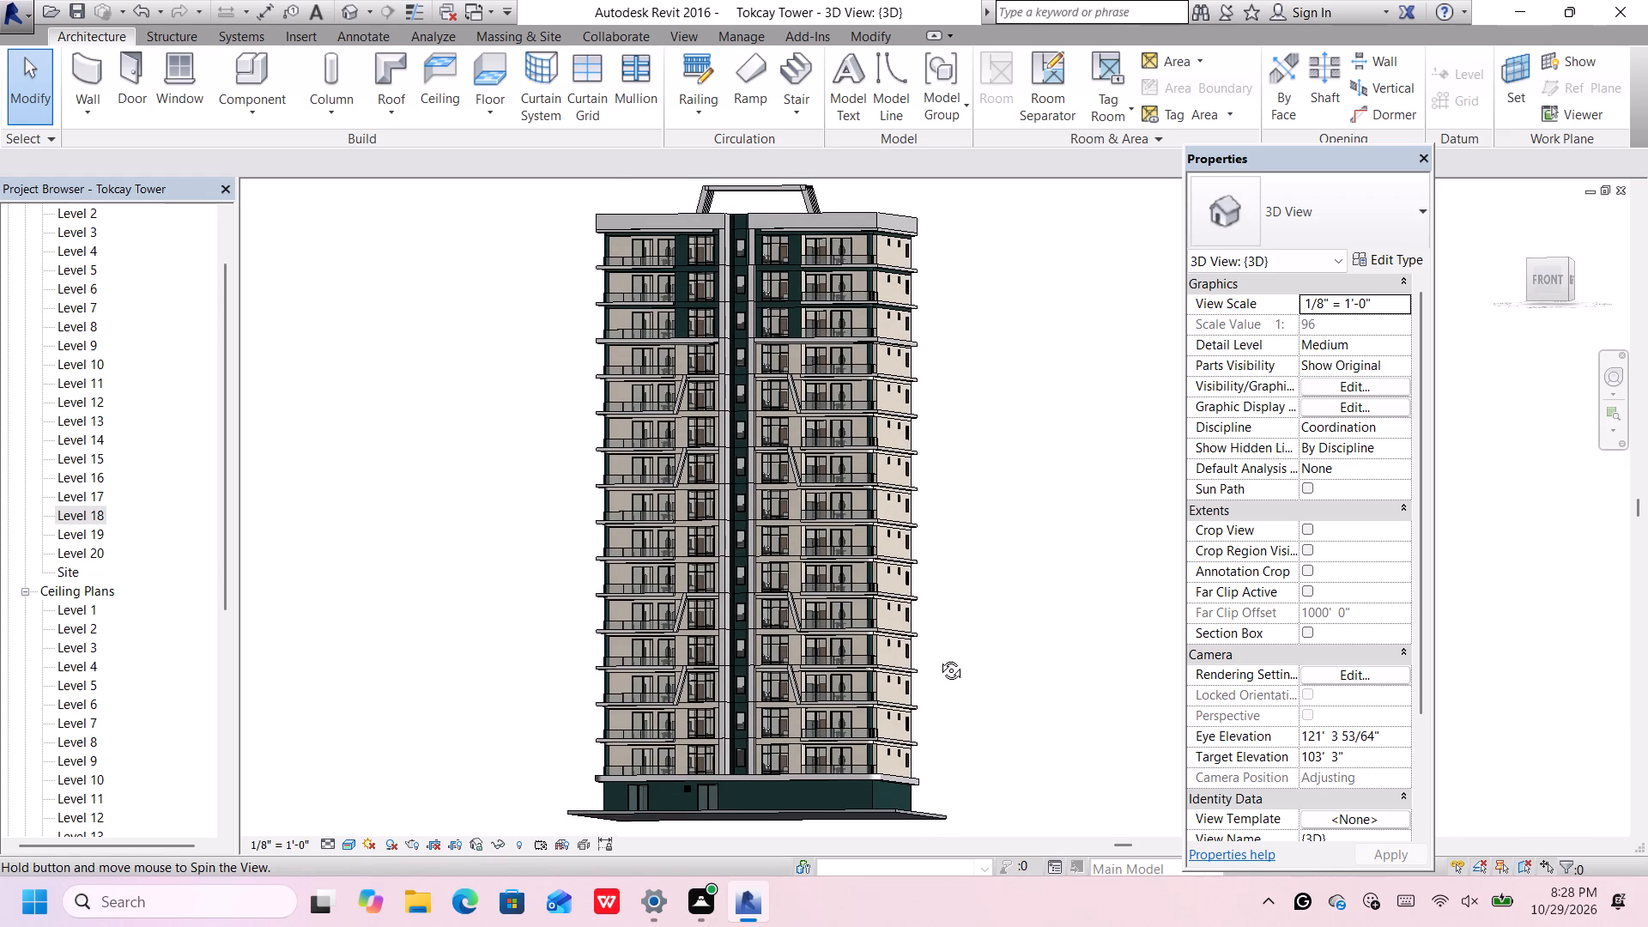
pyautogui.moveTo(938, 657); pyautogui.dragTo(963, 659, button='middle')
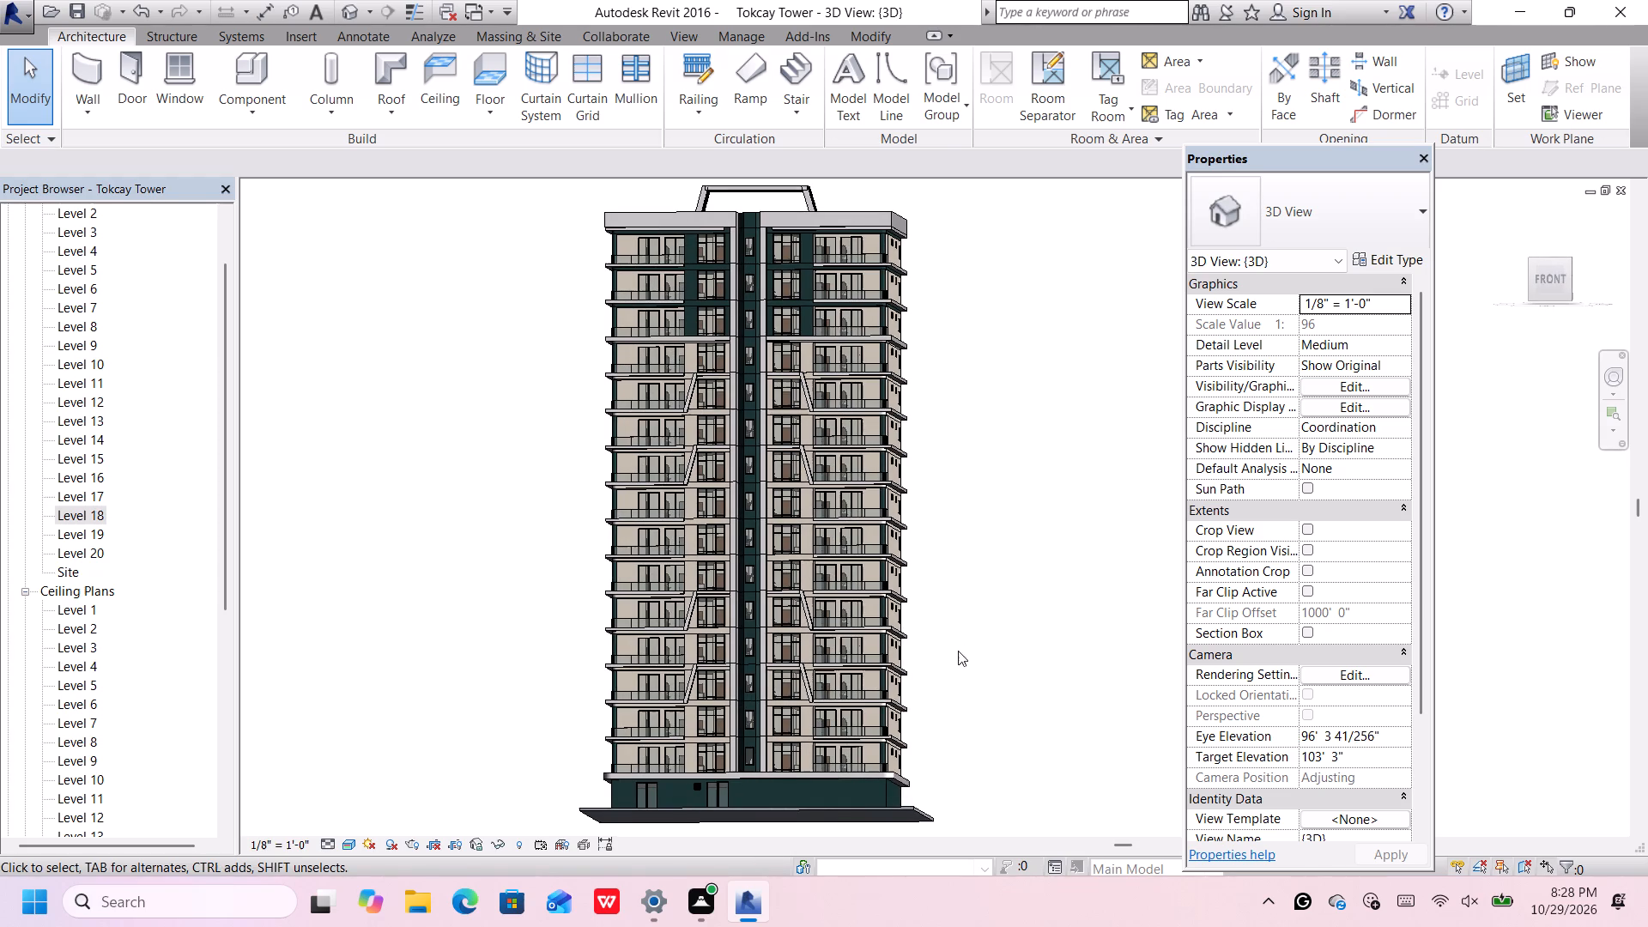
# Examine the front facade's storeys and balconies close up, and the full tower from a low front angle.
pyautogui.scroll(3, 984, 437)
pyautogui.scroll(-1, 984, 437)
pyautogui.moveTo(985, 442); pyautogui.dragTo(985, 443, button='middle')
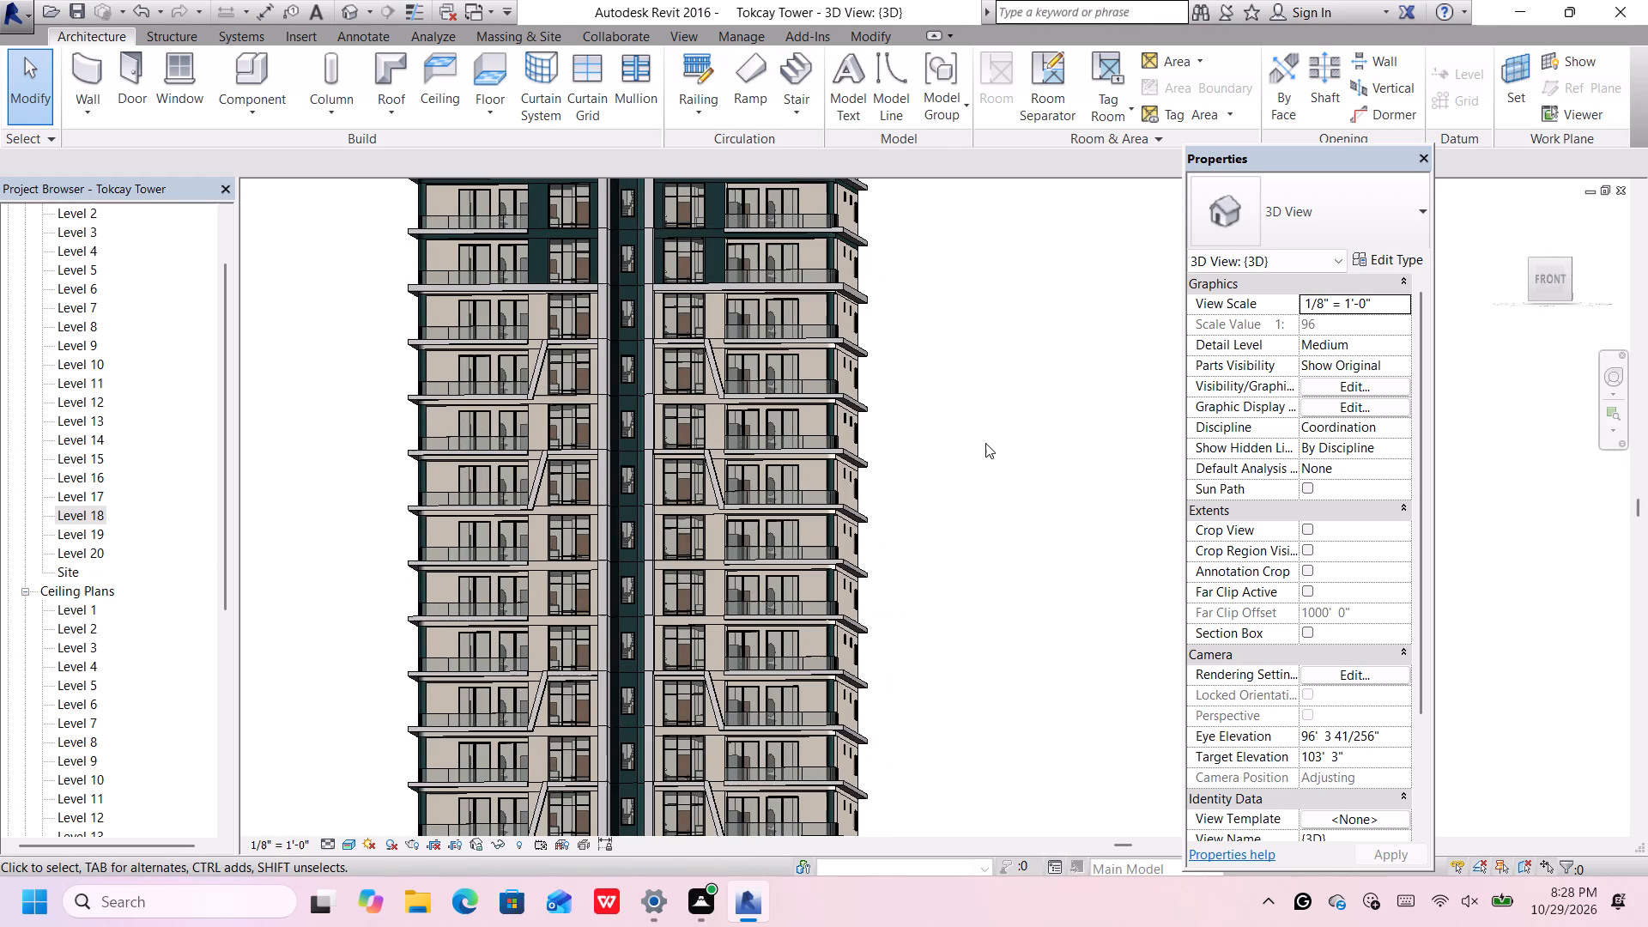
pyautogui.moveTo(985, 443); pyautogui.dragTo(1006, 476, button='middle')
pyautogui.scroll(-3, 1006, 474)
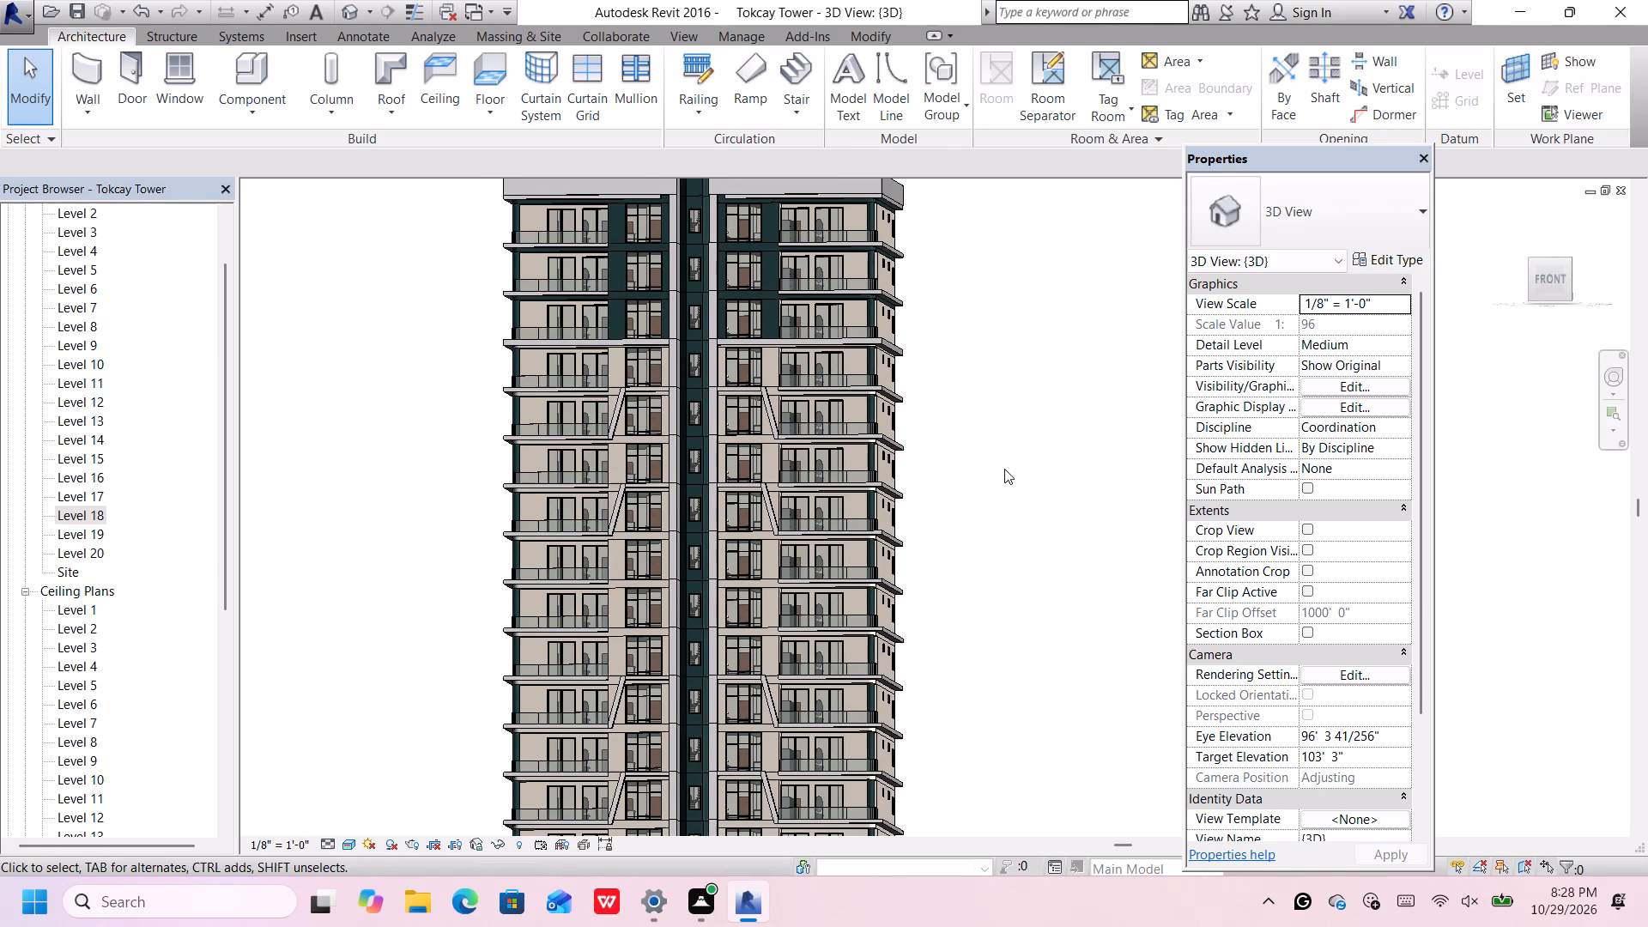
pyautogui.scroll(-2, 1004, 469)
pyautogui.moveTo(998, 483); pyautogui.dragTo(1001, 435, button='middle')
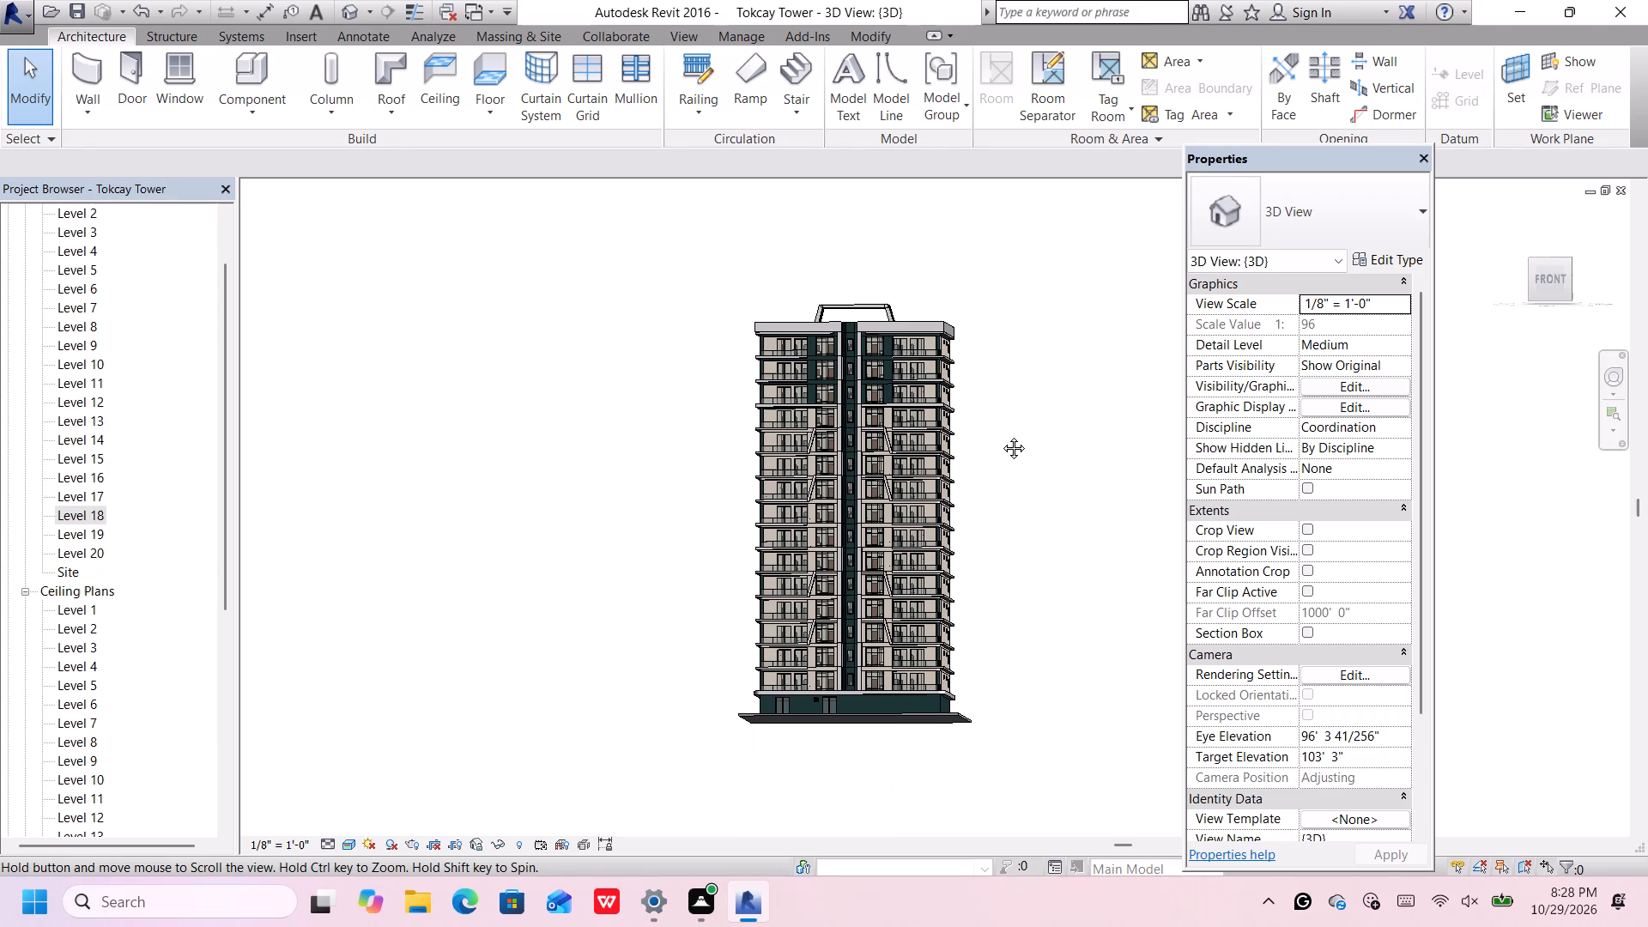
pyautogui.moveTo(1001, 435); pyautogui.dragTo(1015, 423, button='middle')
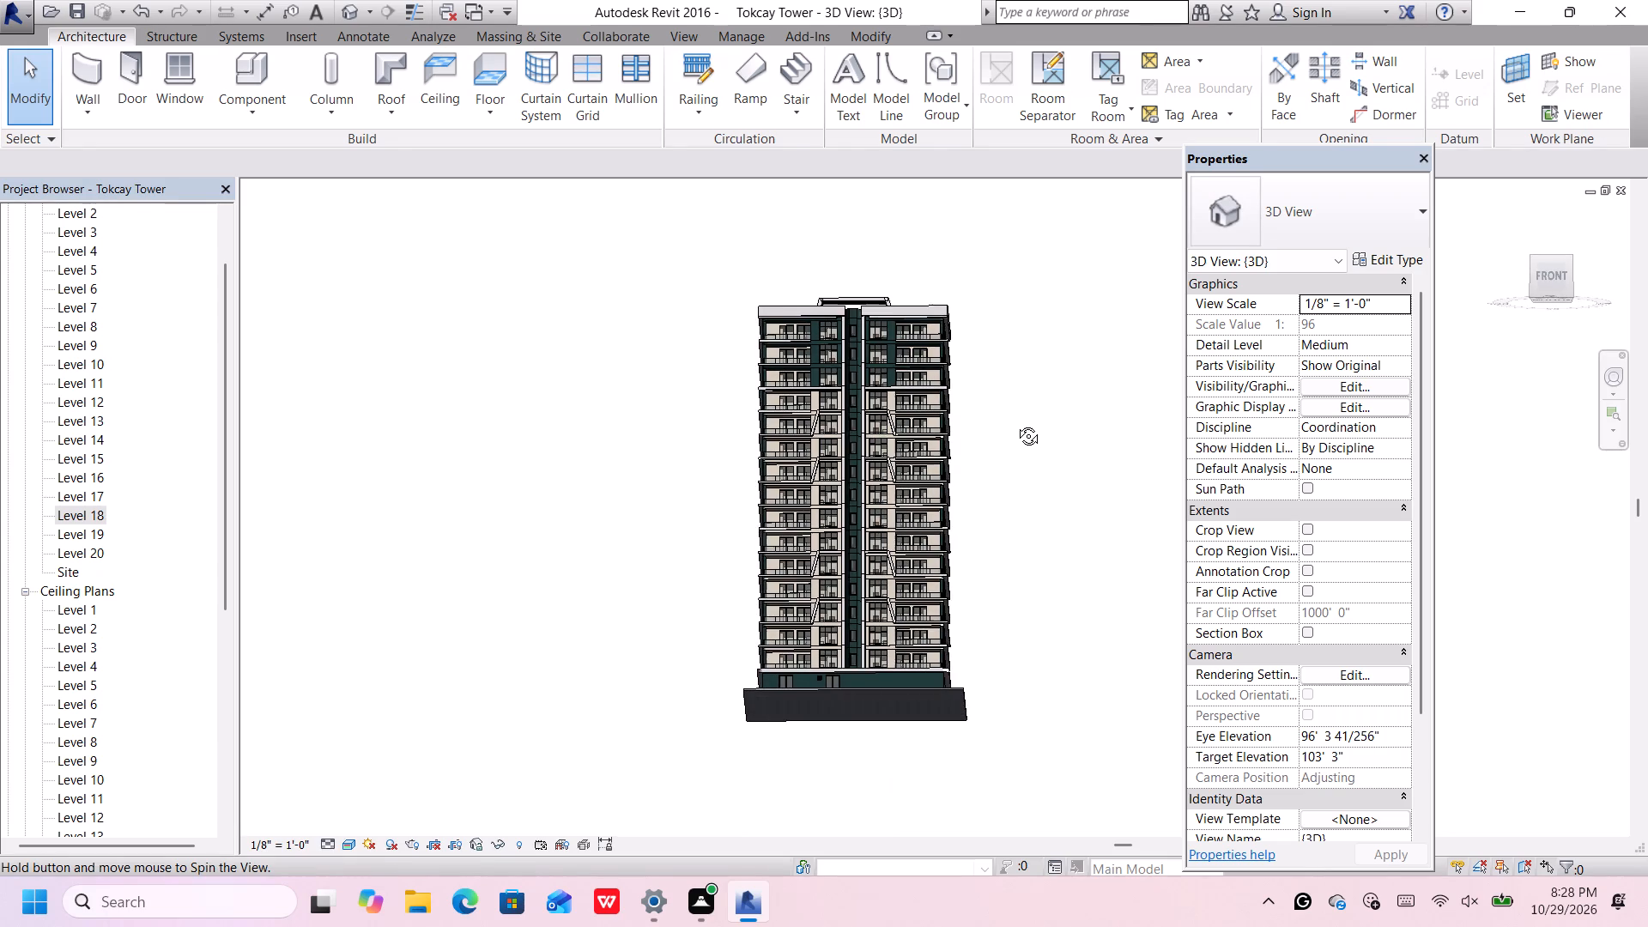
pyautogui.moveTo(1015, 423); pyautogui.dragTo(991, 409, button='middle')
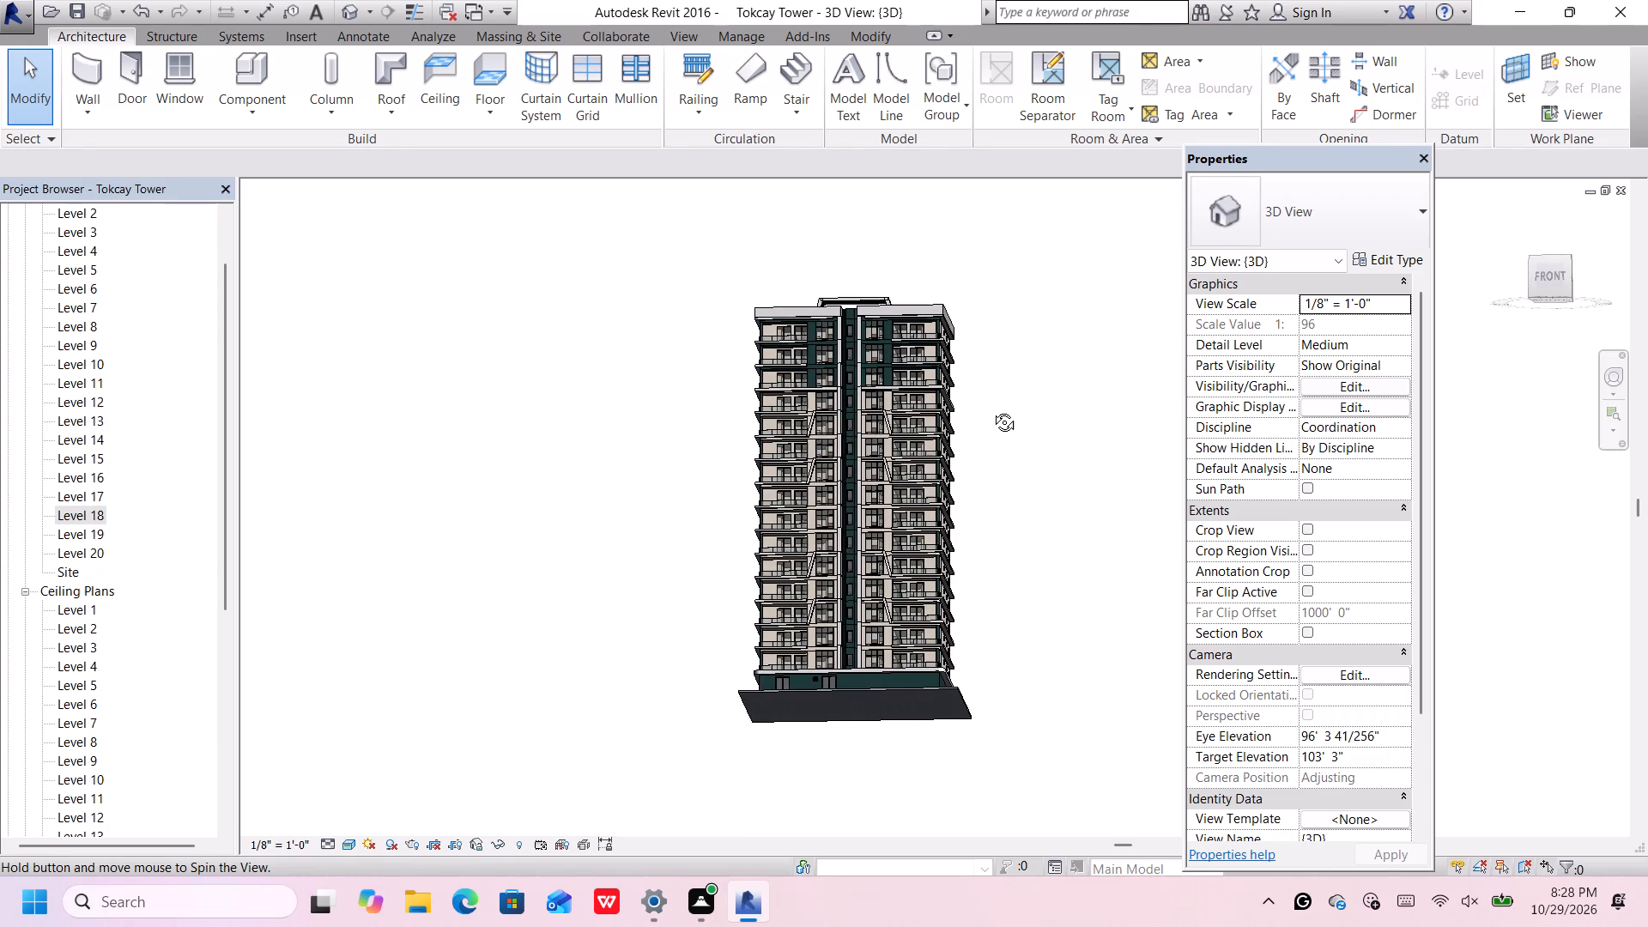
pyautogui.moveTo(991, 409); pyautogui.dragTo(992, 409, button='middle')
pyautogui.scroll(4, 934, 276)
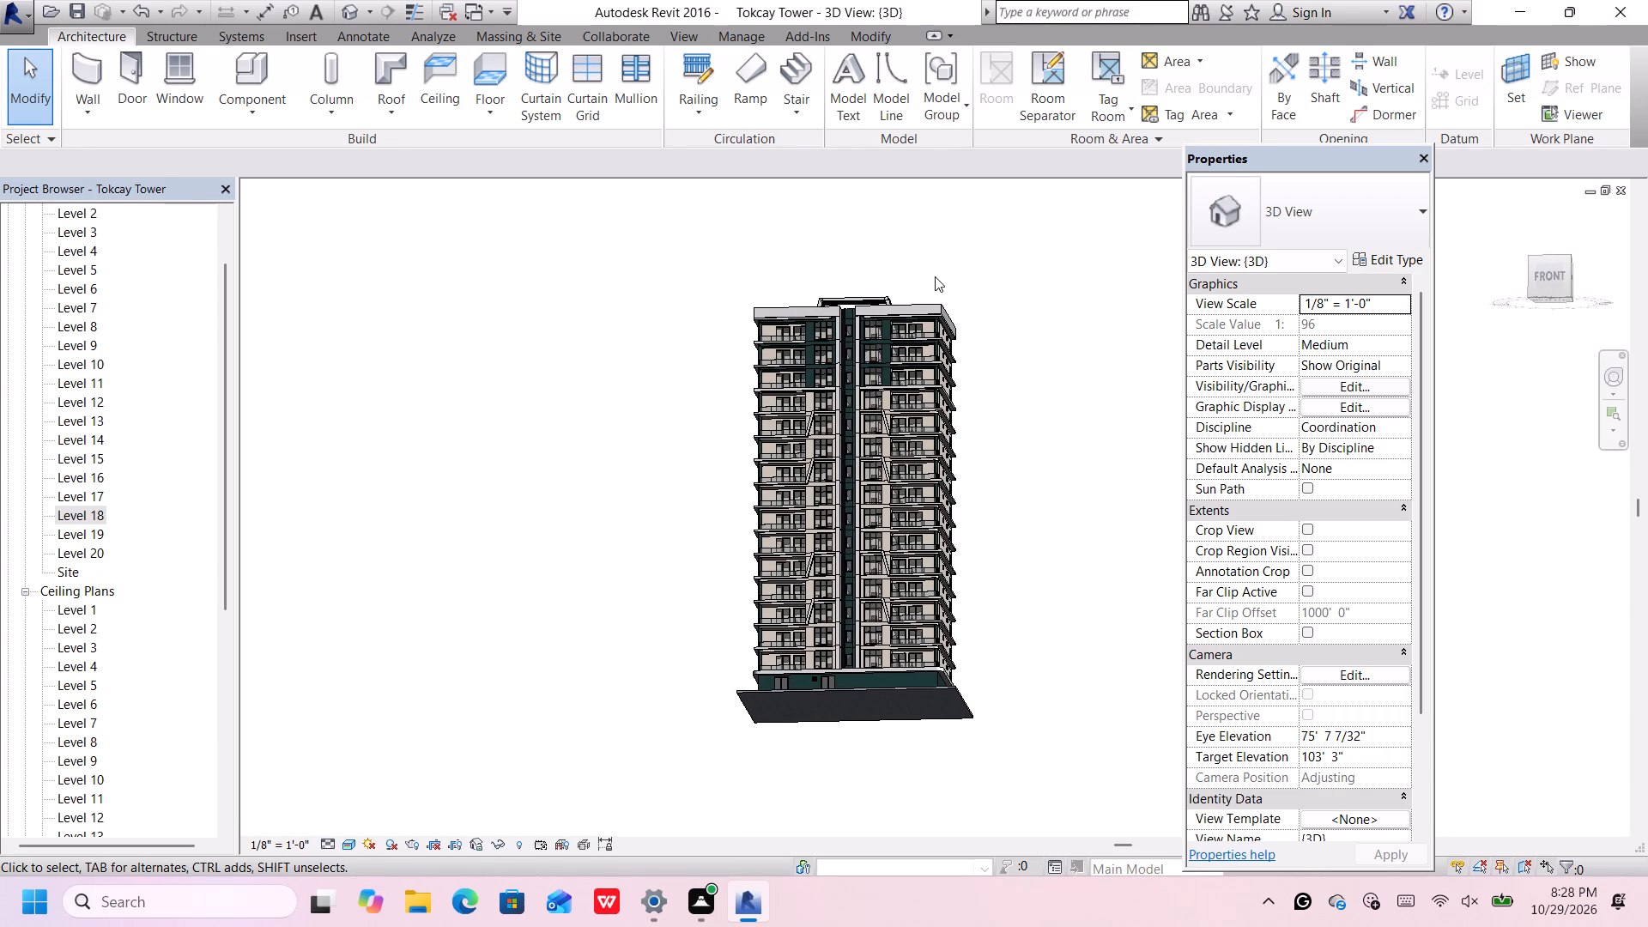
pyautogui.scroll(1, 996, 359)
pyautogui.scroll(-6, 997, 359)
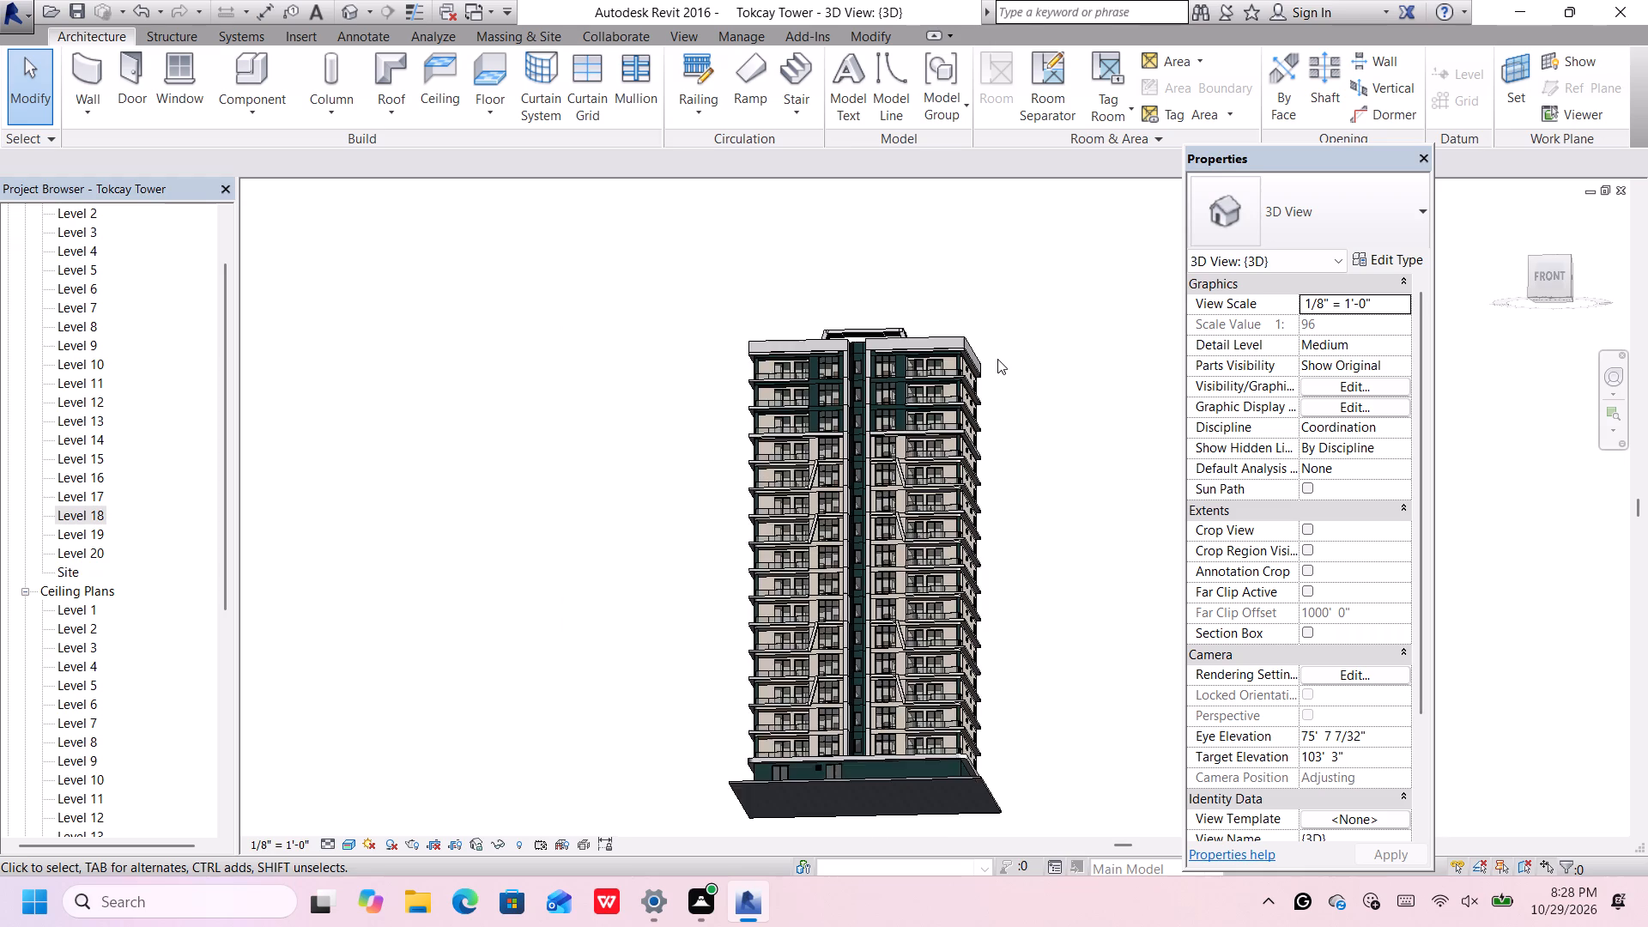
pyautogui.scroll(-2, 997, 359)
pyautogui.scroll(6, 1003, 442)
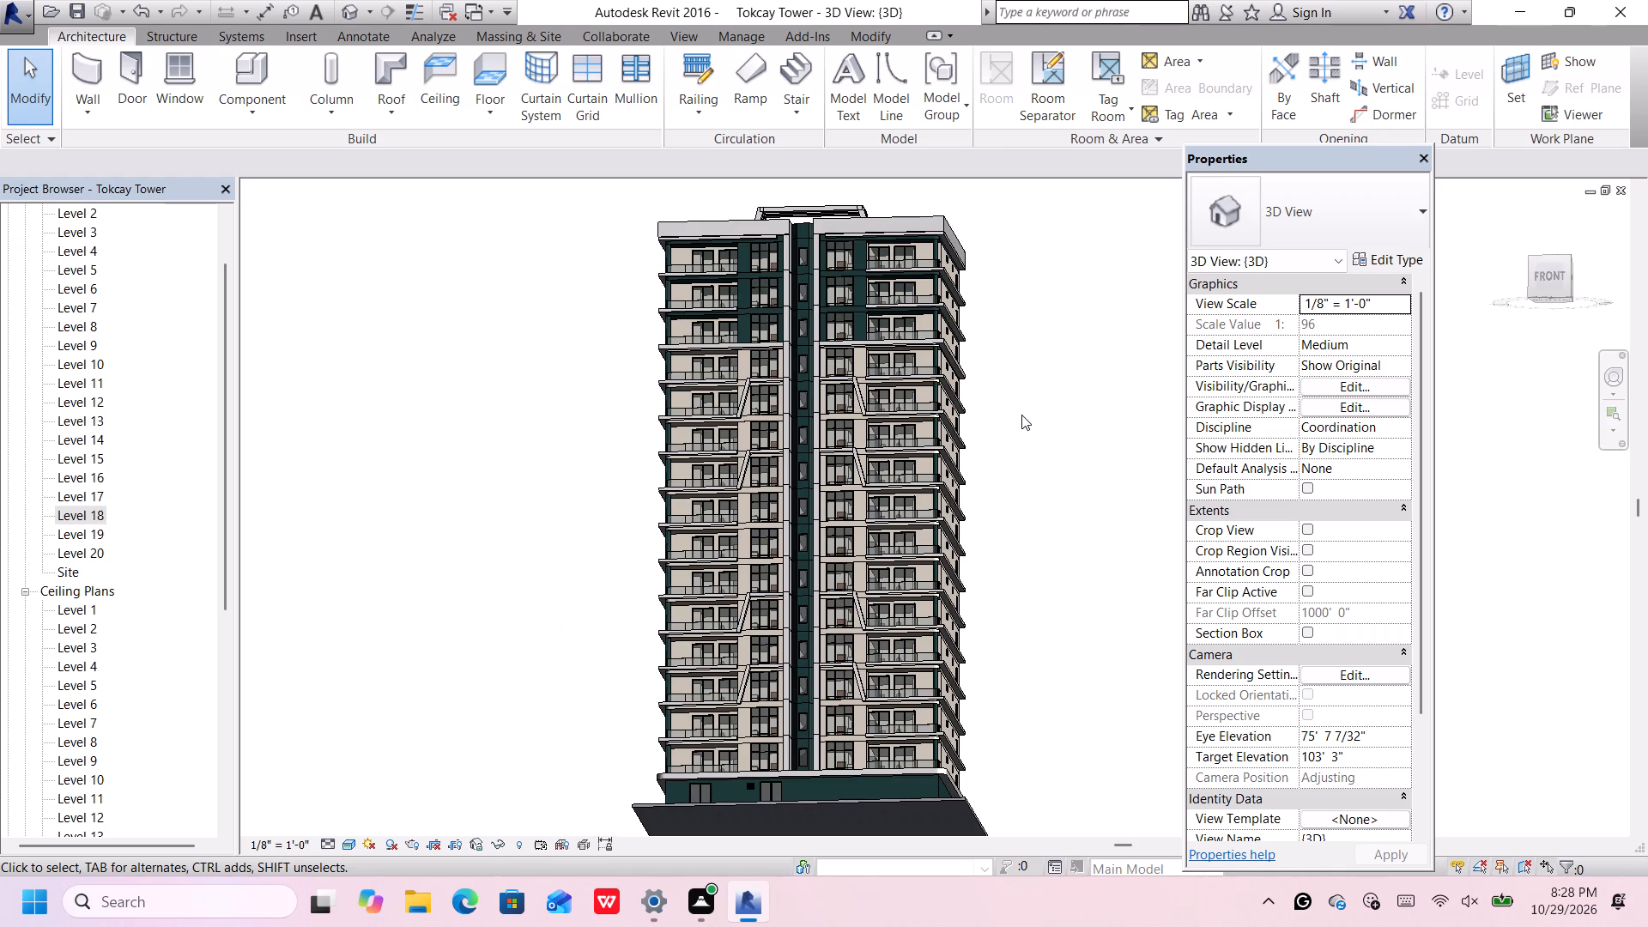
pyautogui.scroll(1, 1021, 415)
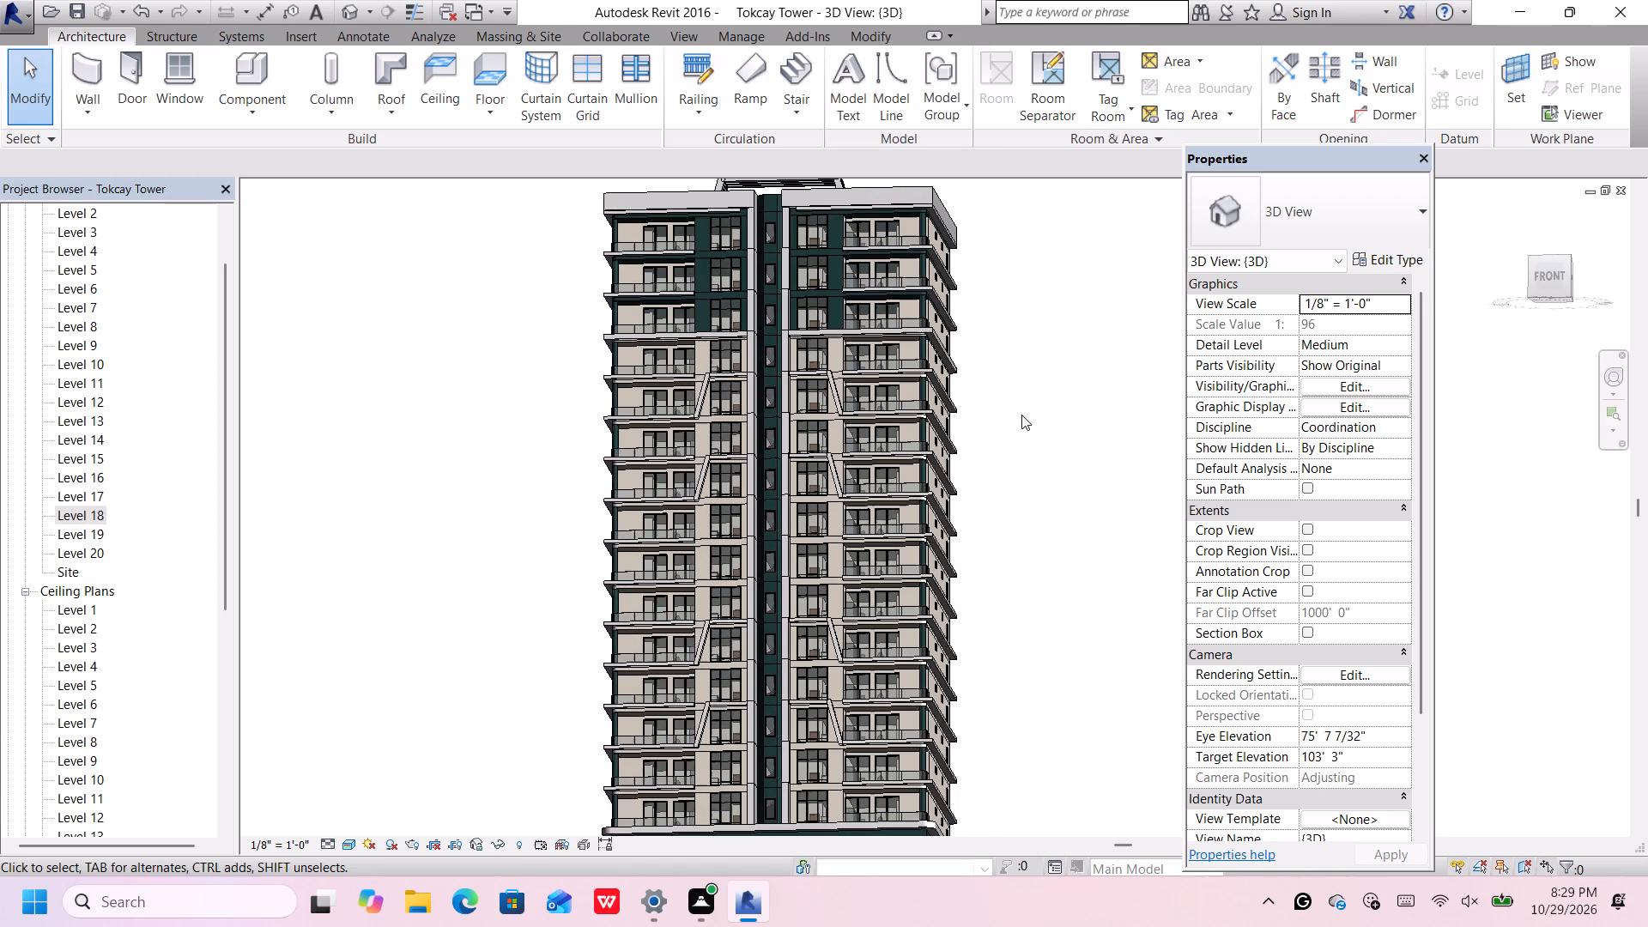
pyautogui.scroll(-1, 1021, 415)
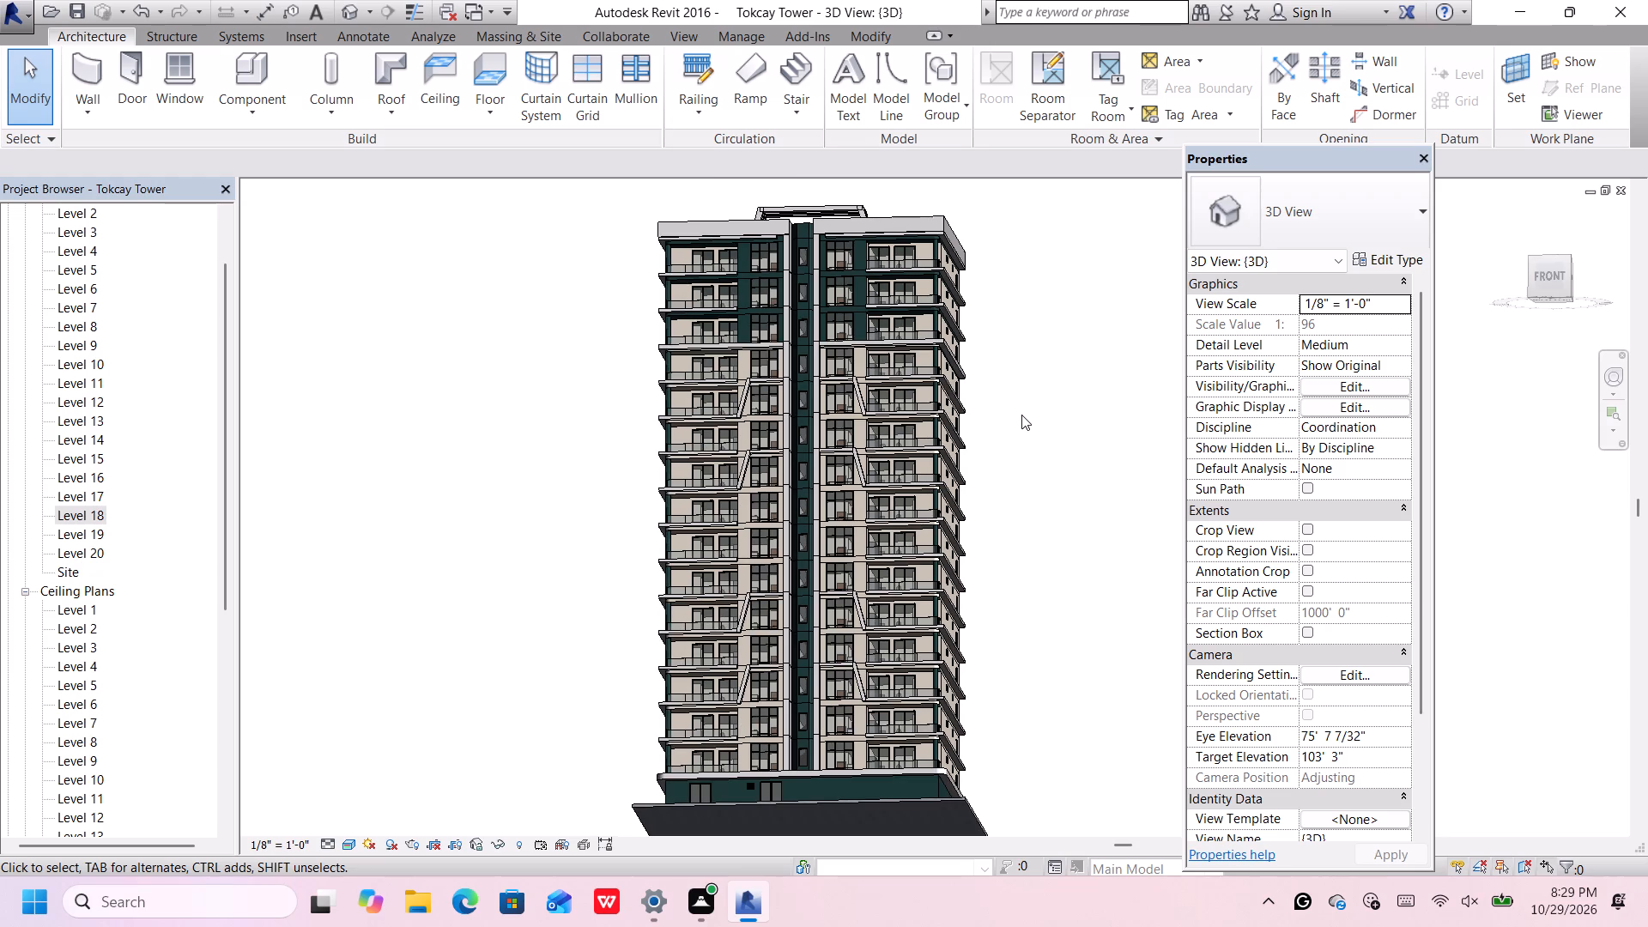
# Print the 3D view of the tower with Microsoft Print to PDF, keeping the existing print settings.
pyautogui.hotkey('ctrl', 'p')
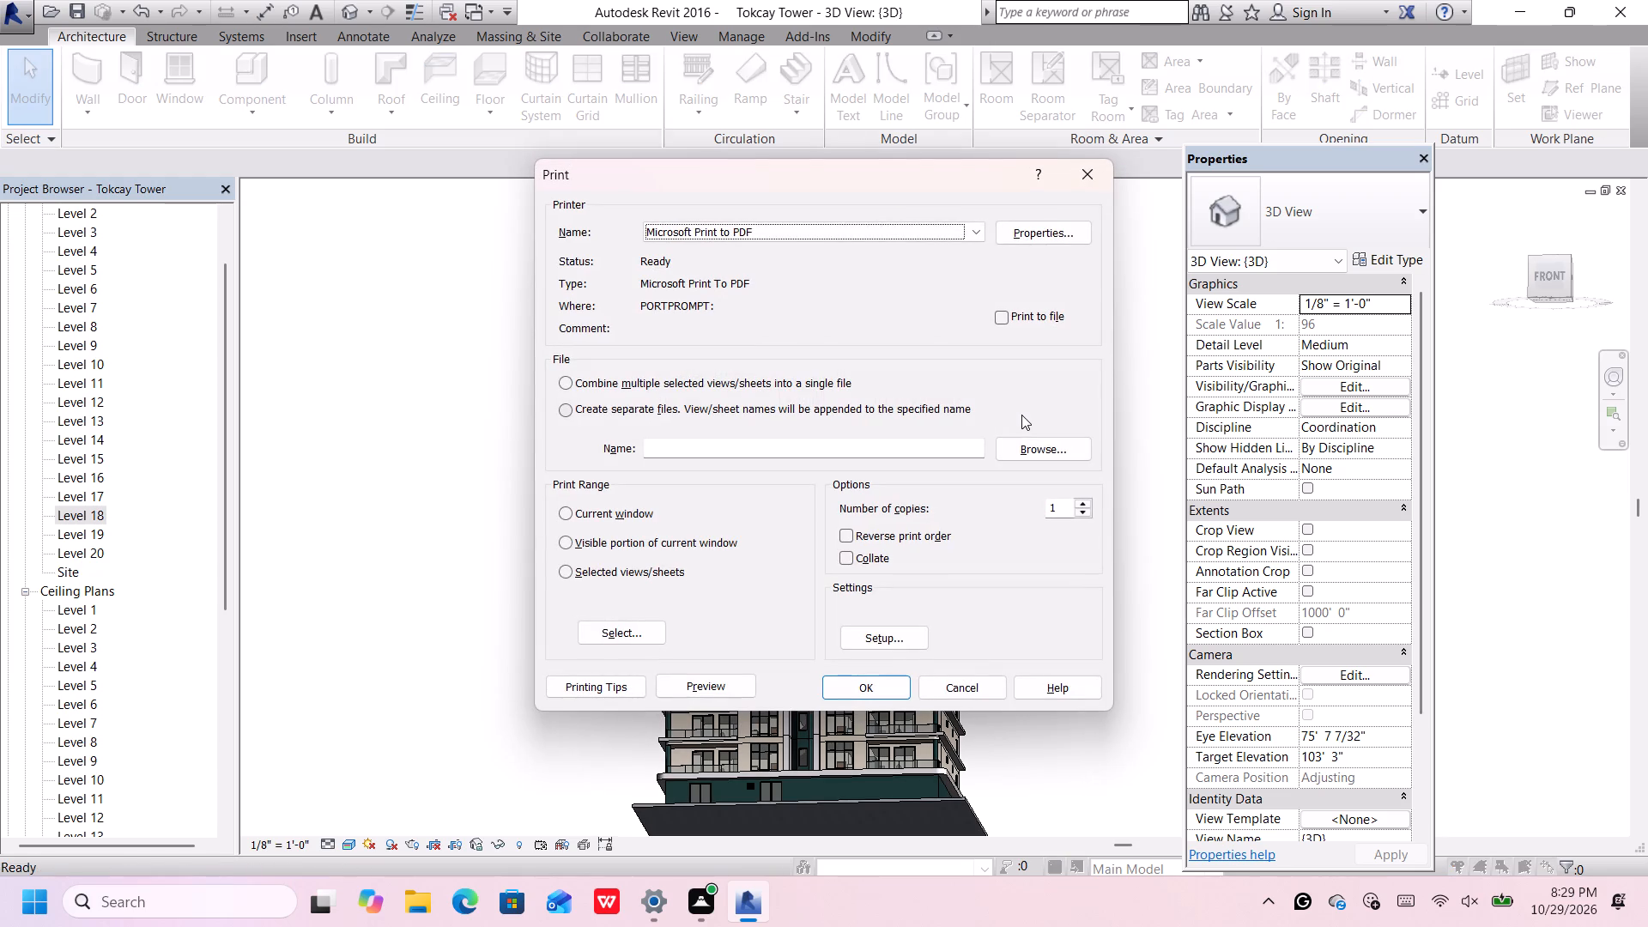
pyautogui.click(873, 691)
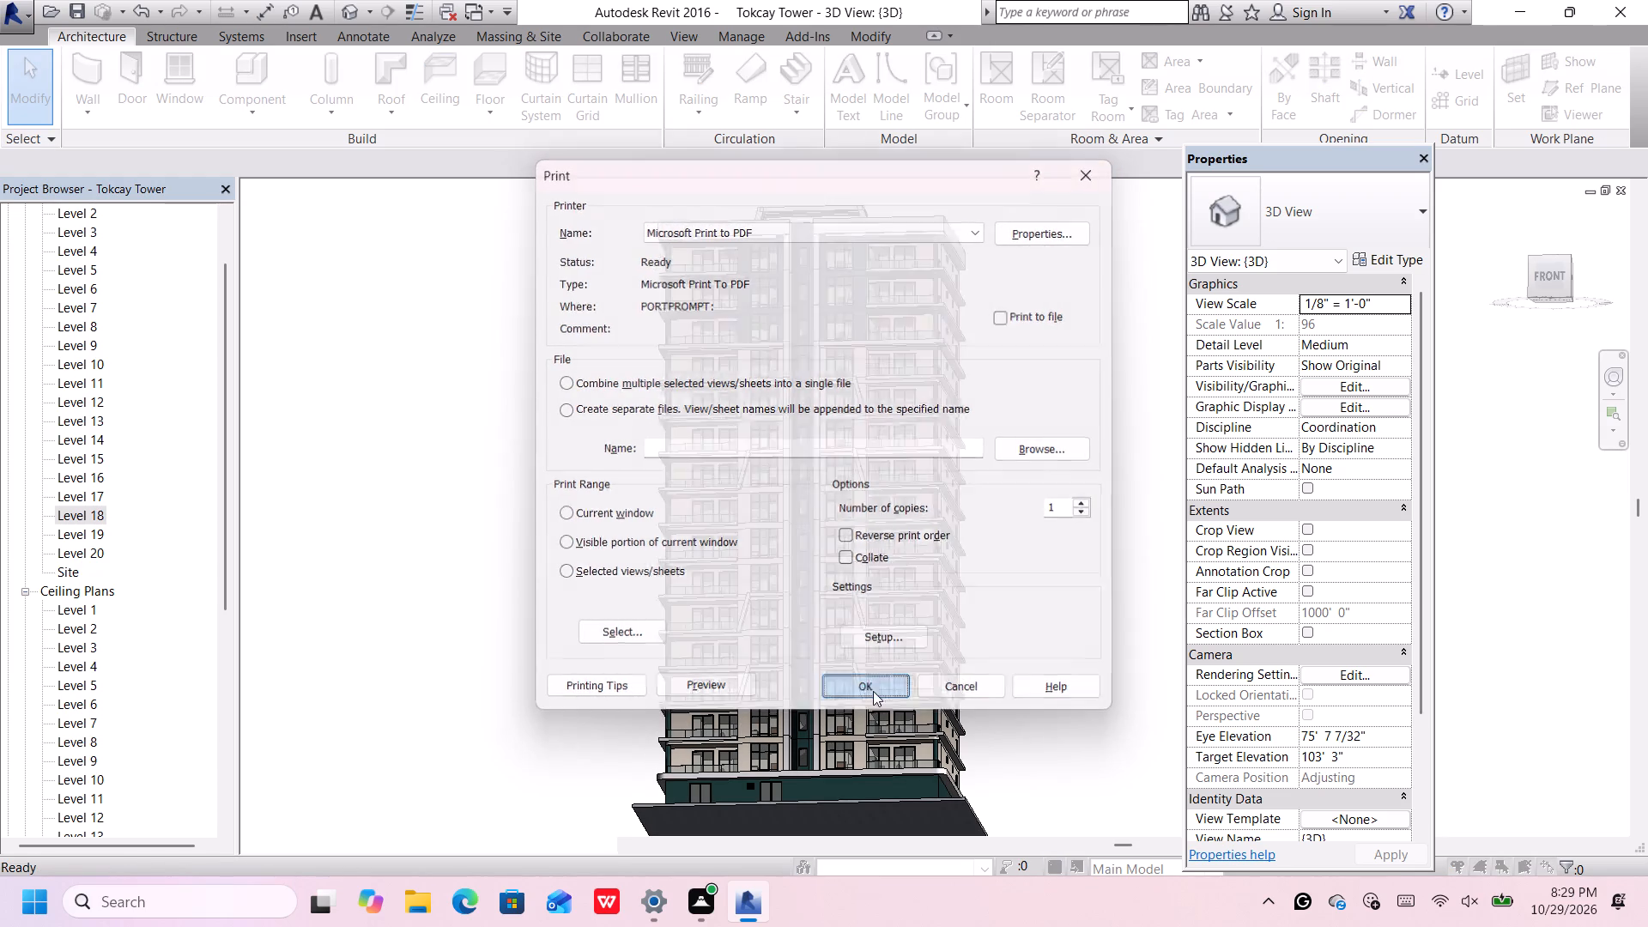
pyautogui.click(958, 498)
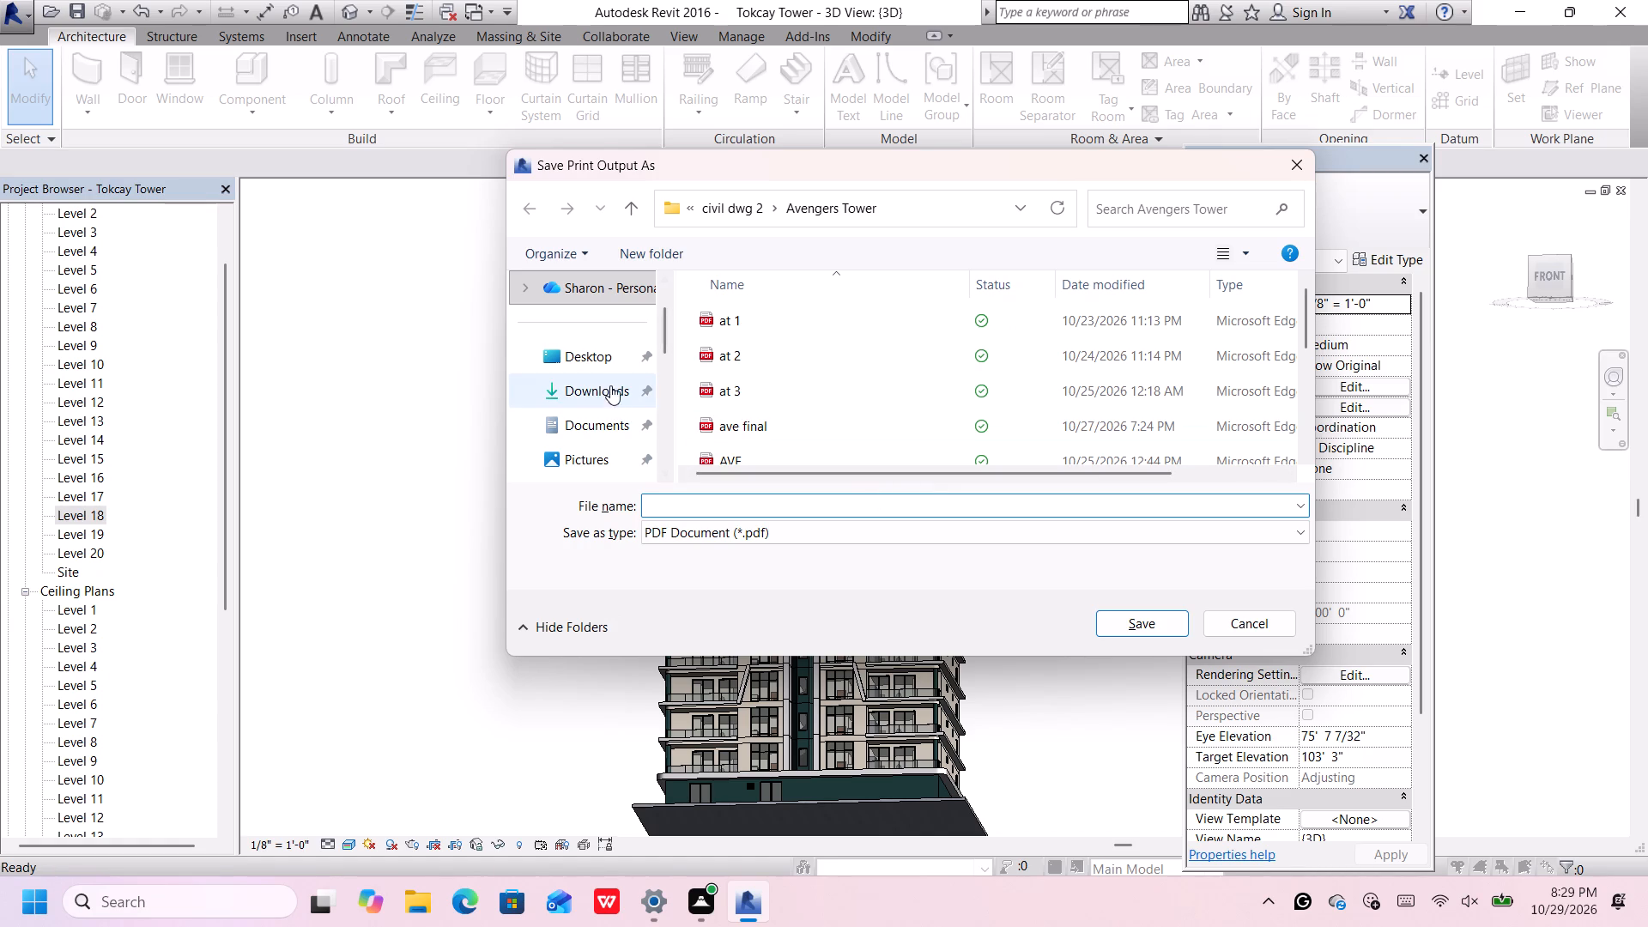
# Choose the Tokcay Tower folder inside the desktop's synbiosis solutions, civil dwg 2 folder as the PDF's save location.
pyautogui.doubleClick(608, 354)
pyautogui.scroll(-3, 813, 490)
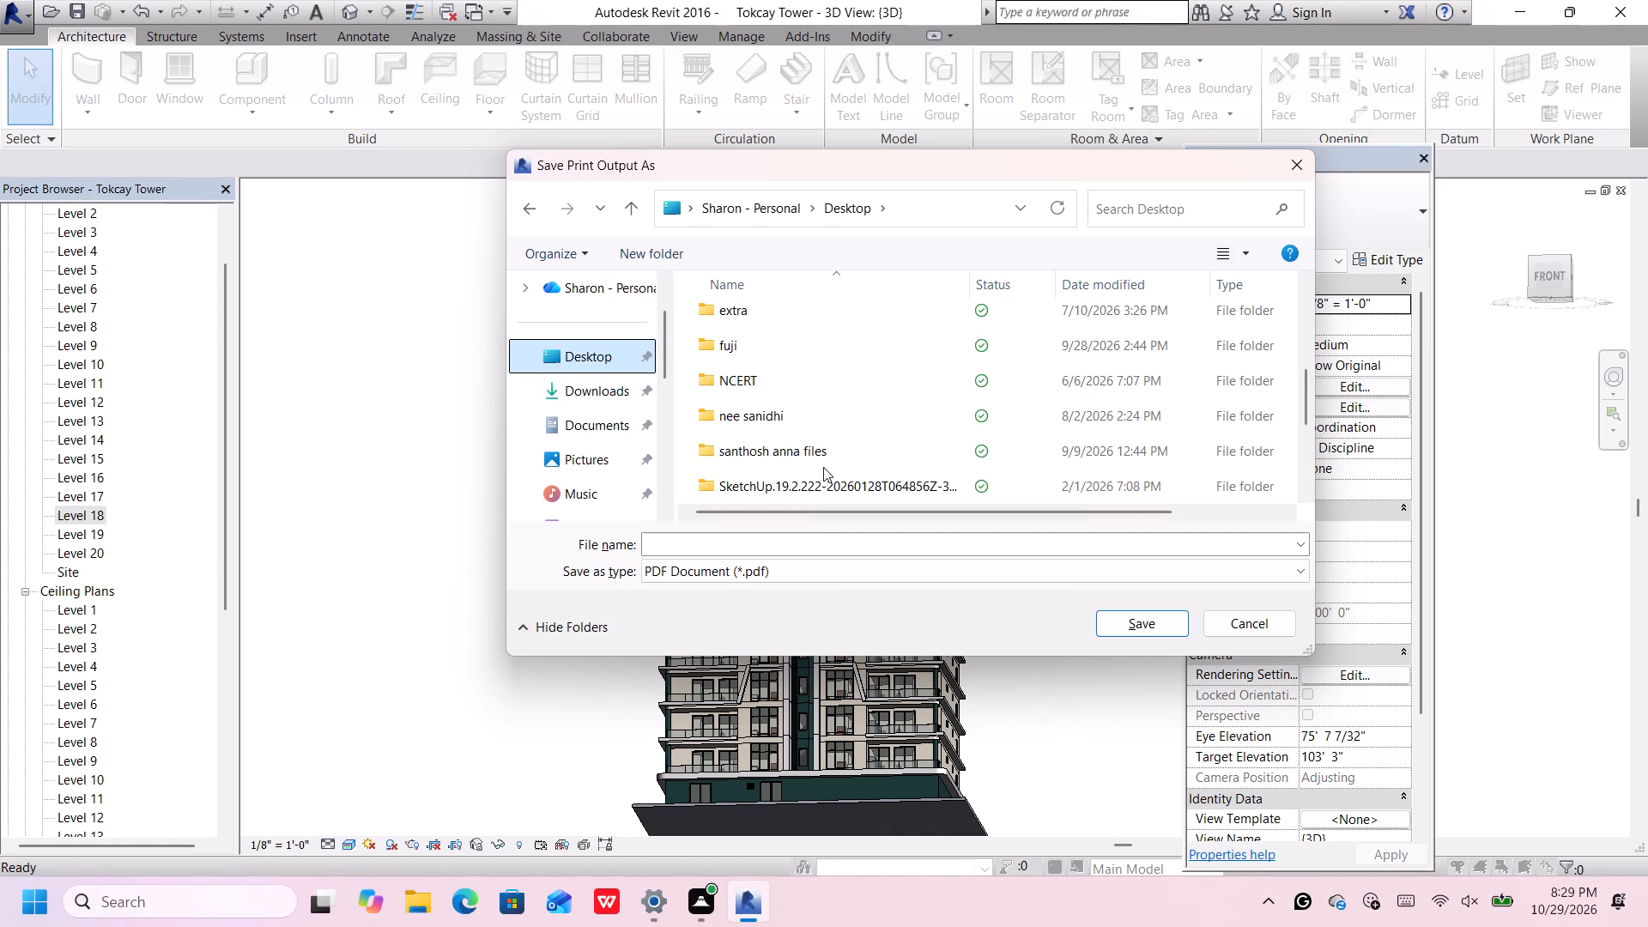
pyautogui.scroll(-2, 825, 457)
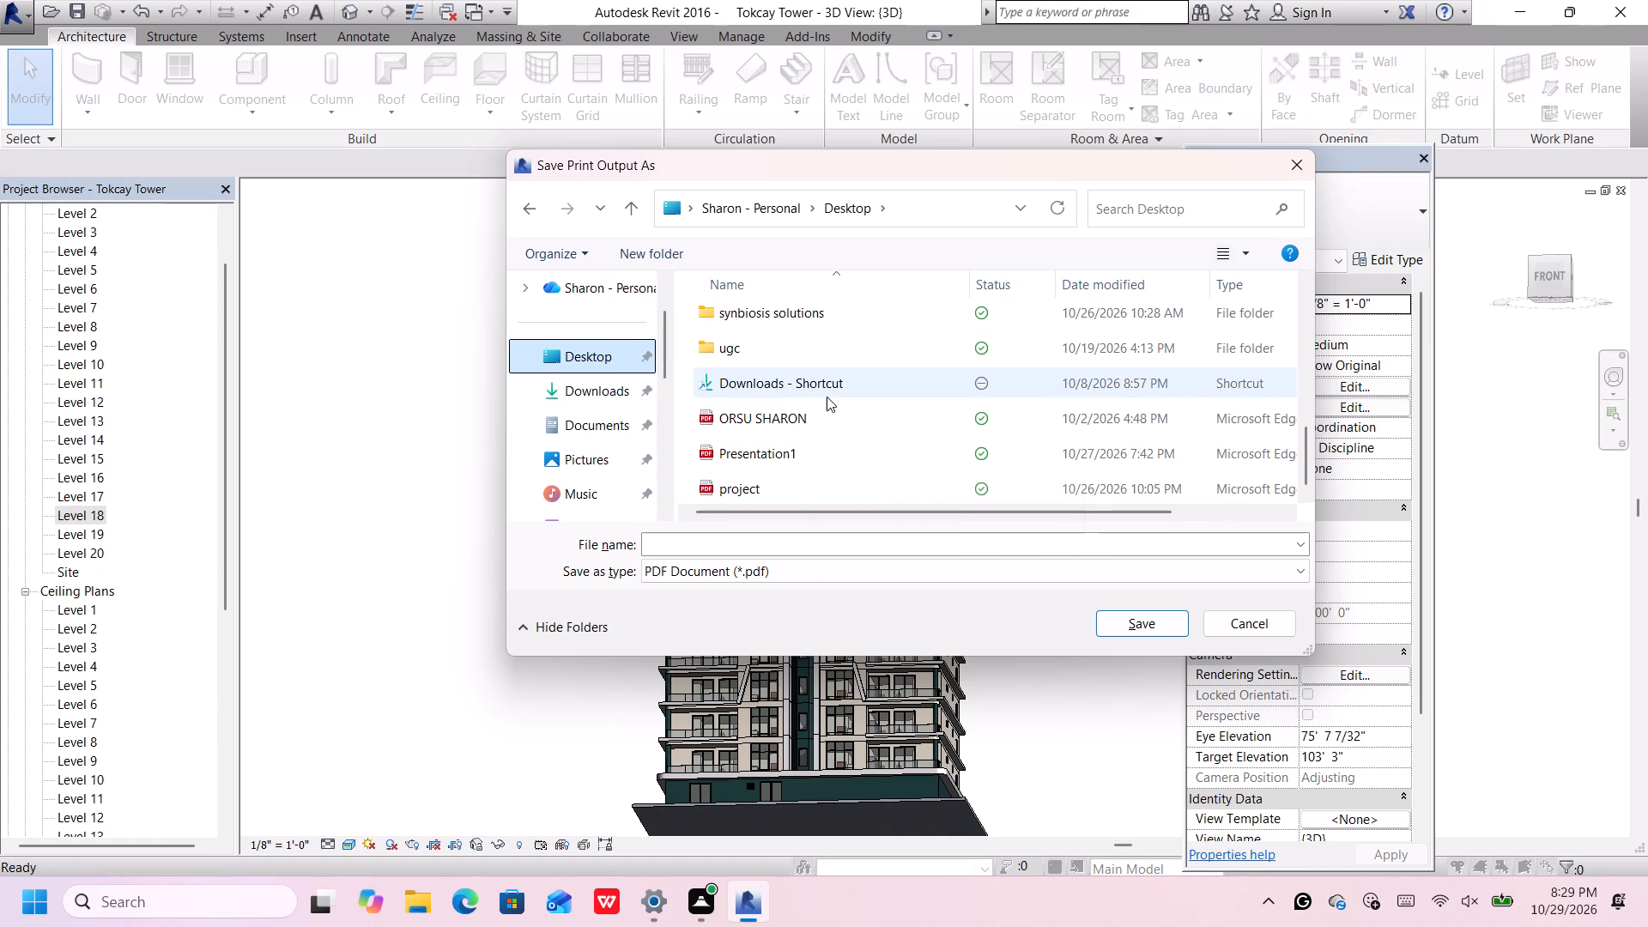
pyautogui.doubleClick(845, 320)
pyautogui.doubleClick(839, 387)
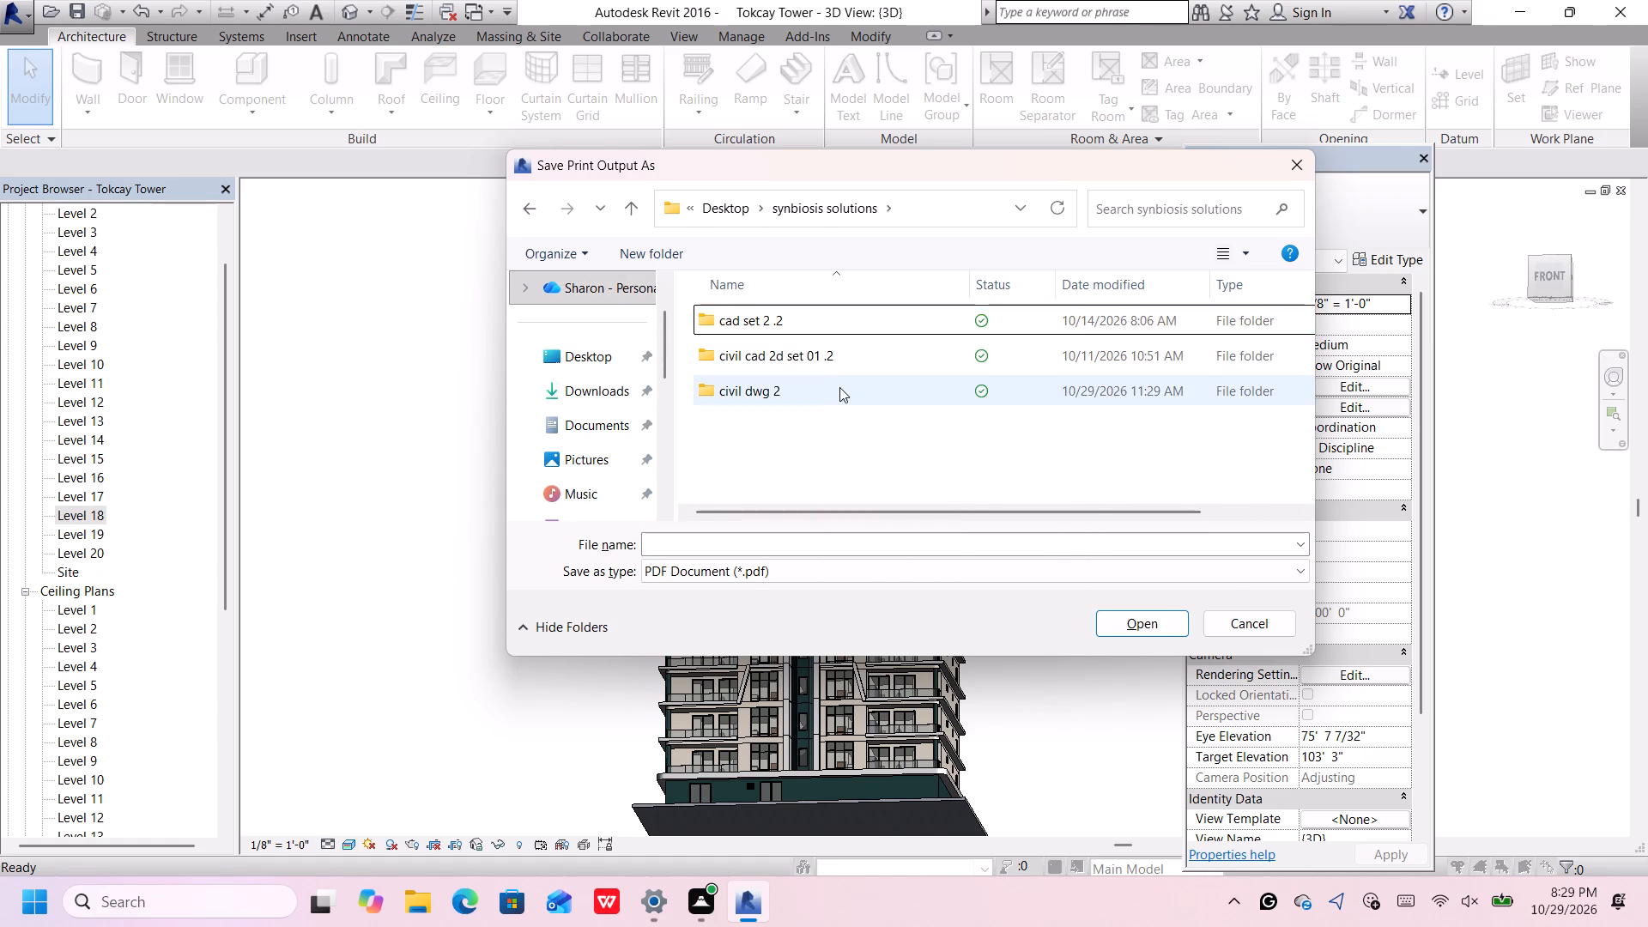
pyautogui.scroll(-5, 851, 386)
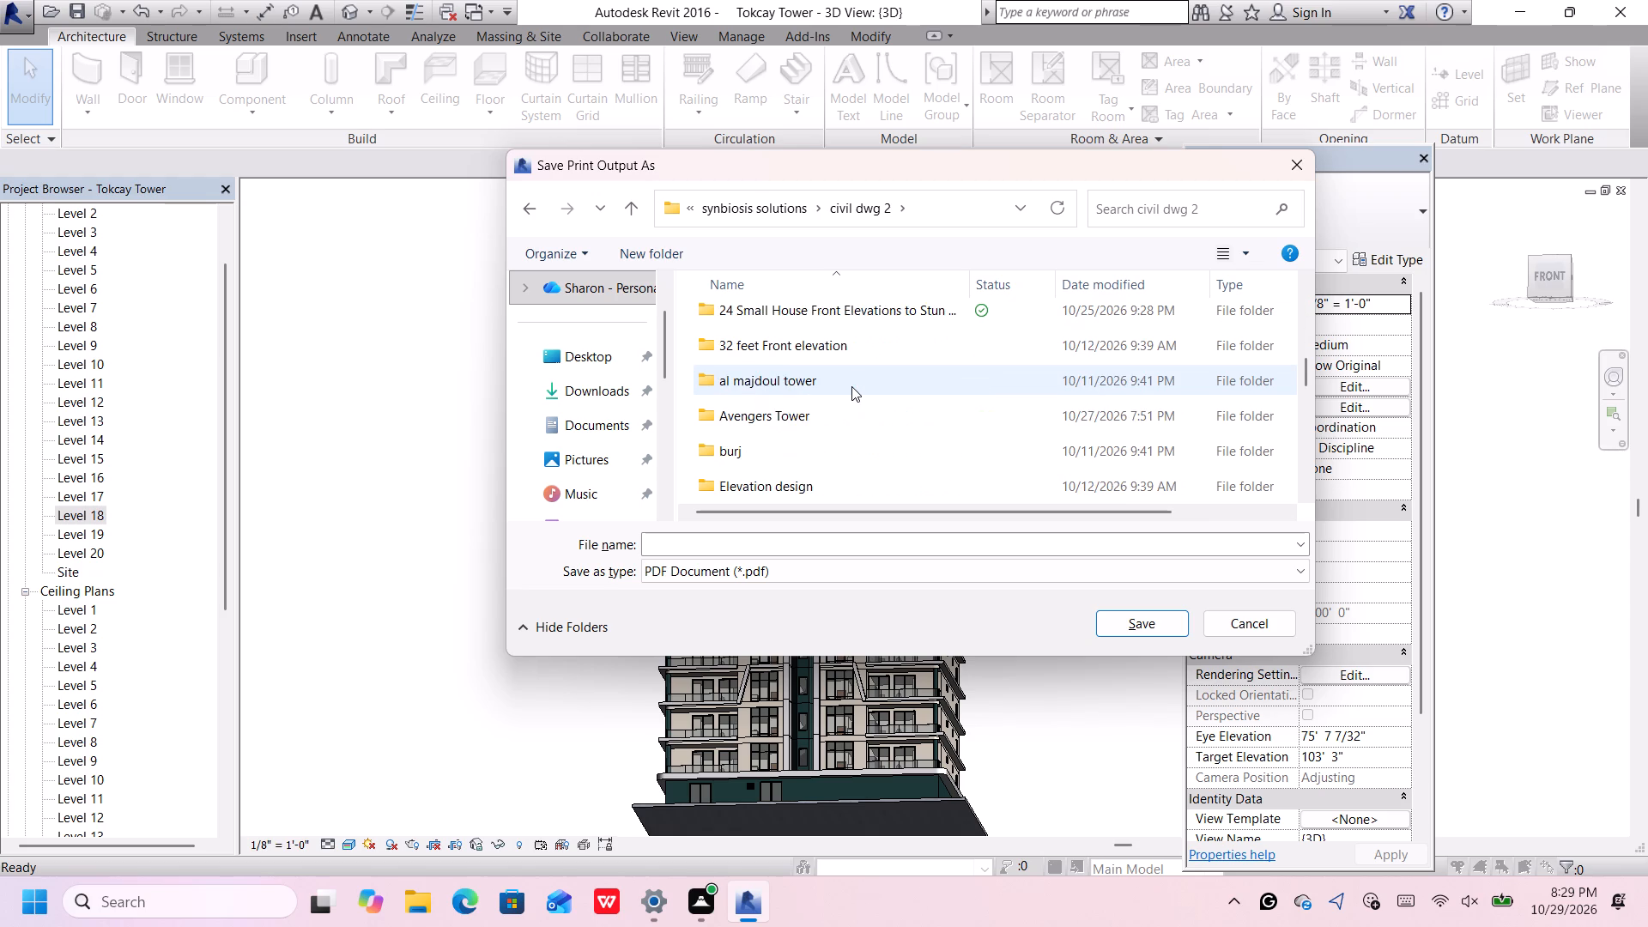
pyautogui.scroll(-4, 851, 386)
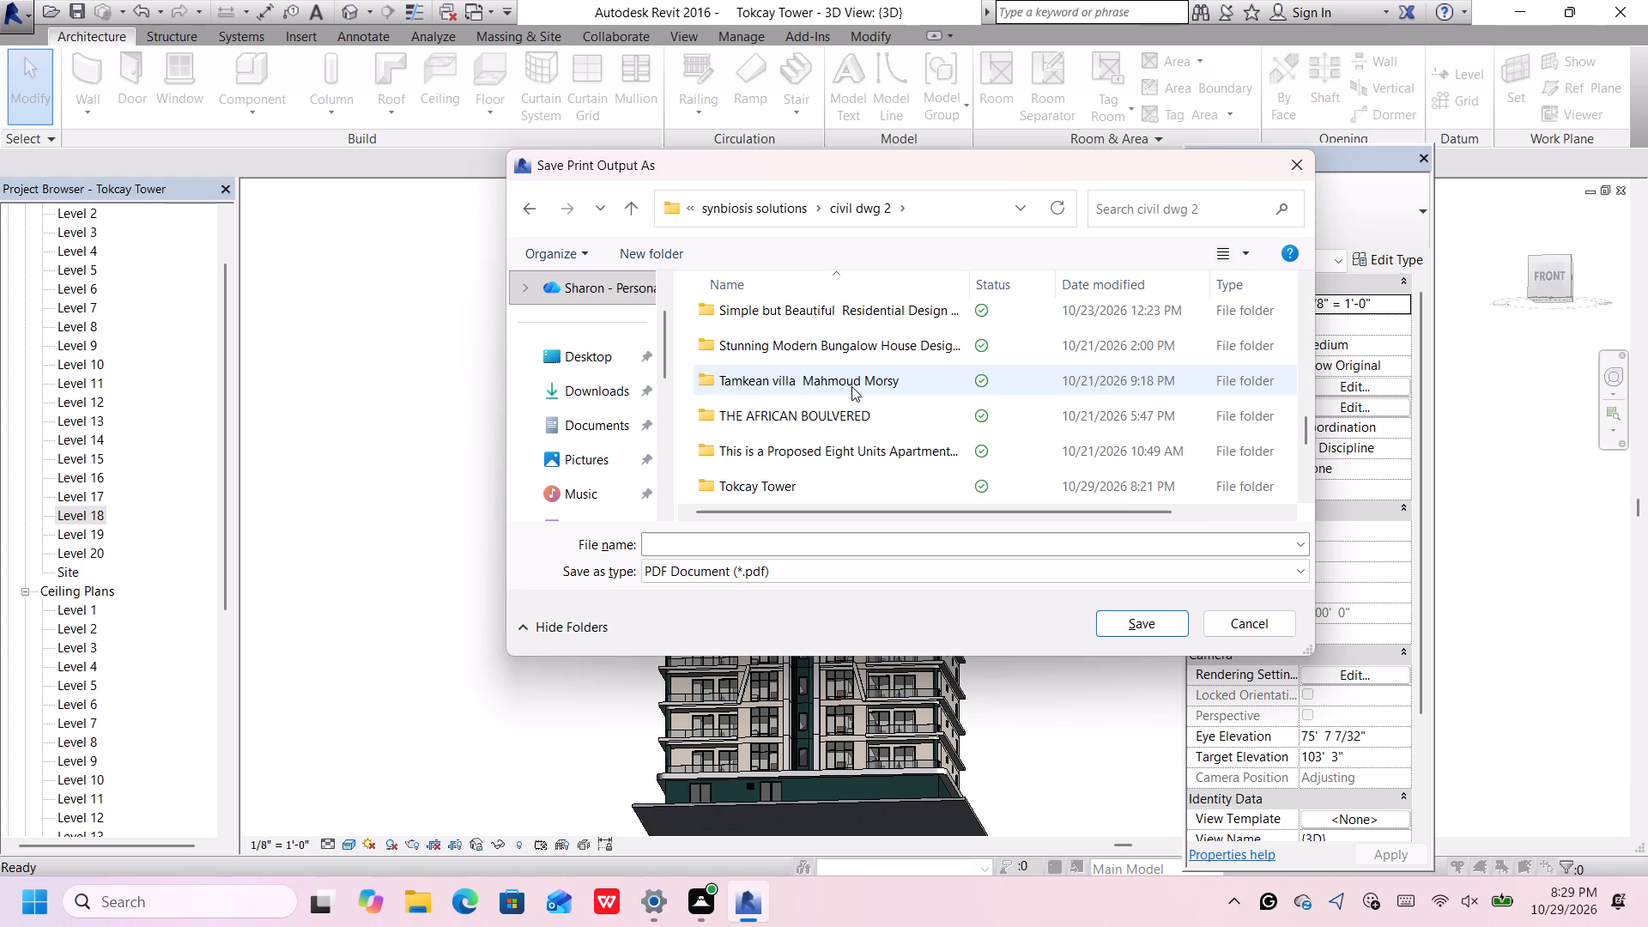
pyautogui.doubleClick(835, 474)
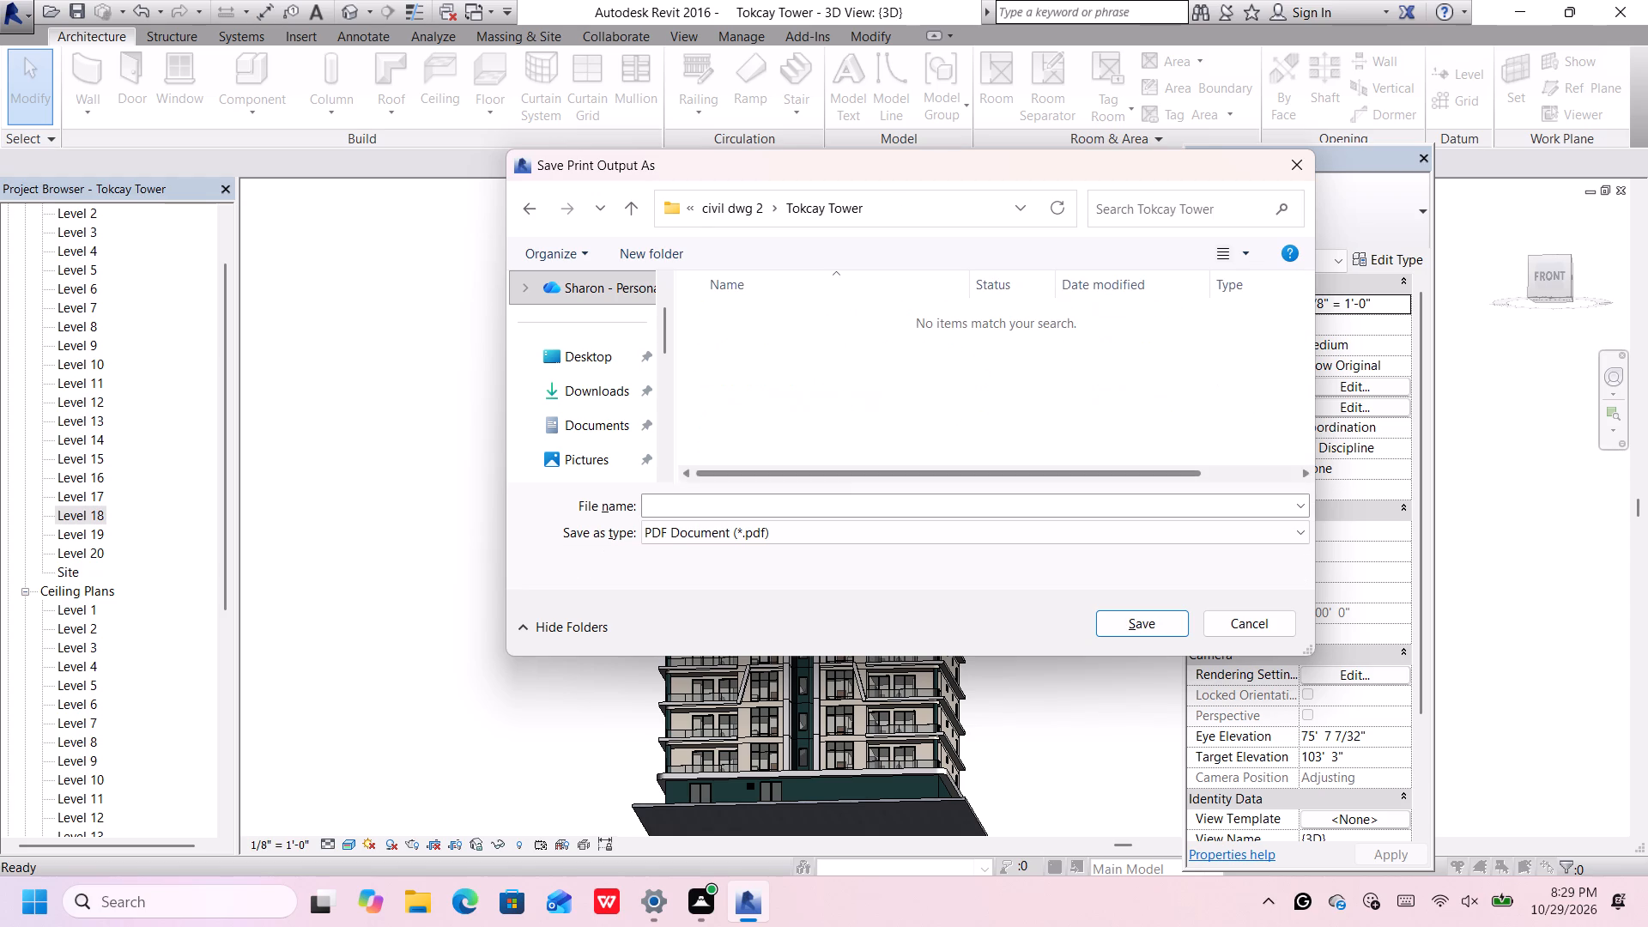
# Name the PDF file "tokcay tower" and save it.
pyautogui.click(838, 500)
pyautogui.press('t')
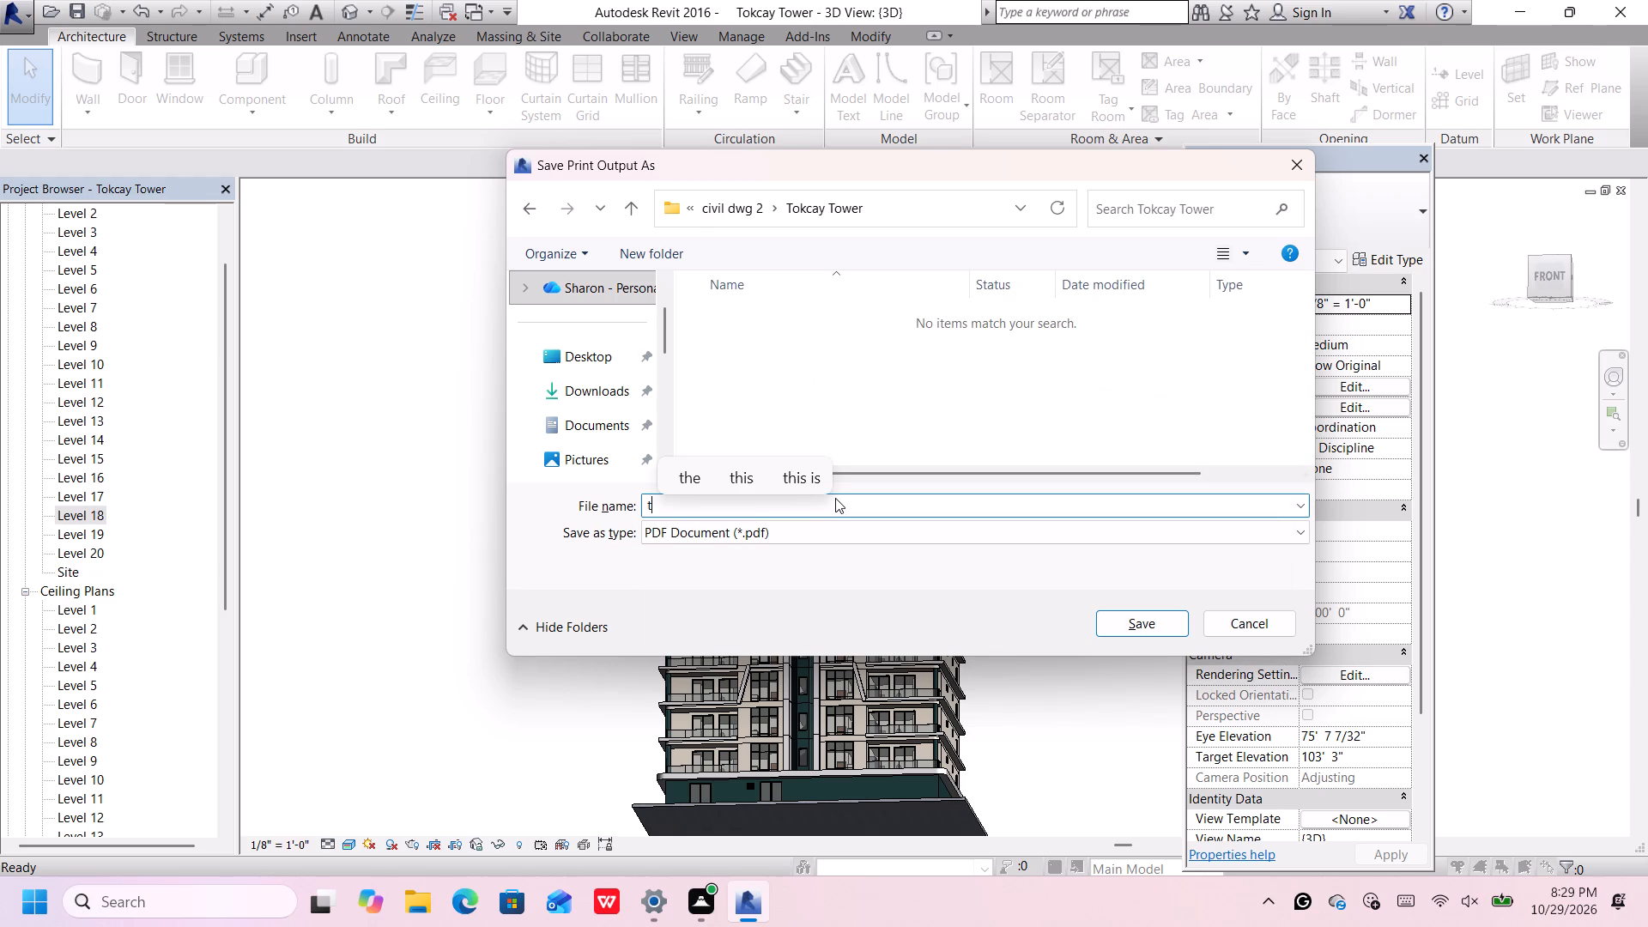
pyautogui.press('BackSpace')
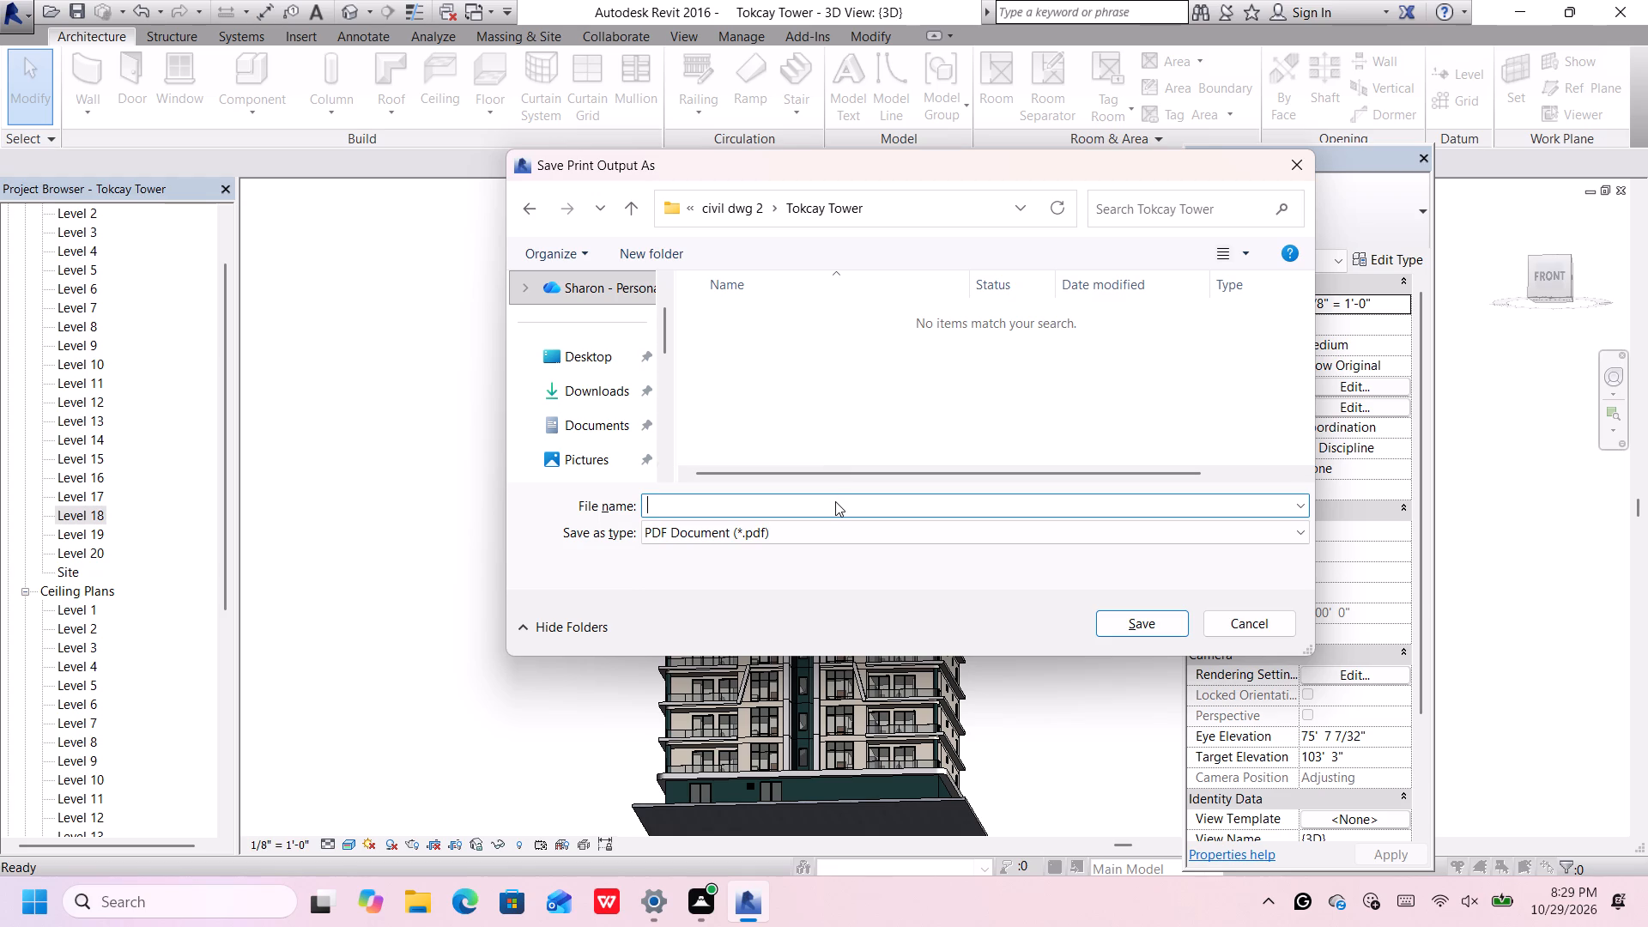
pyautogui.press('t')
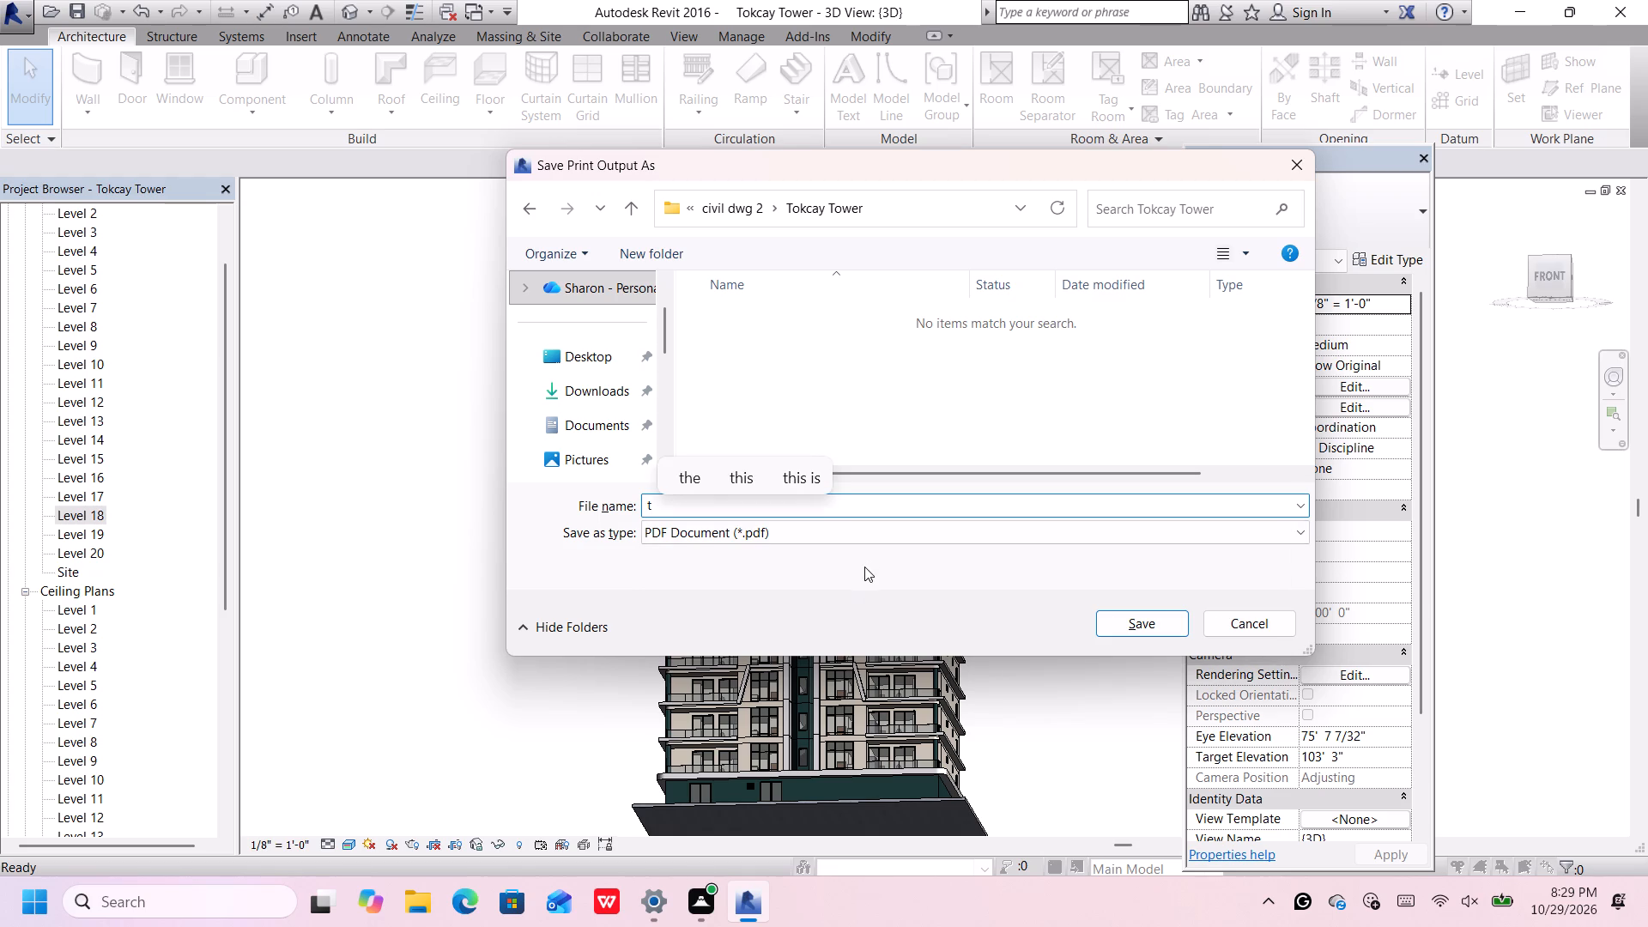
pyautogui.press('o')
pyautogui.press('k')
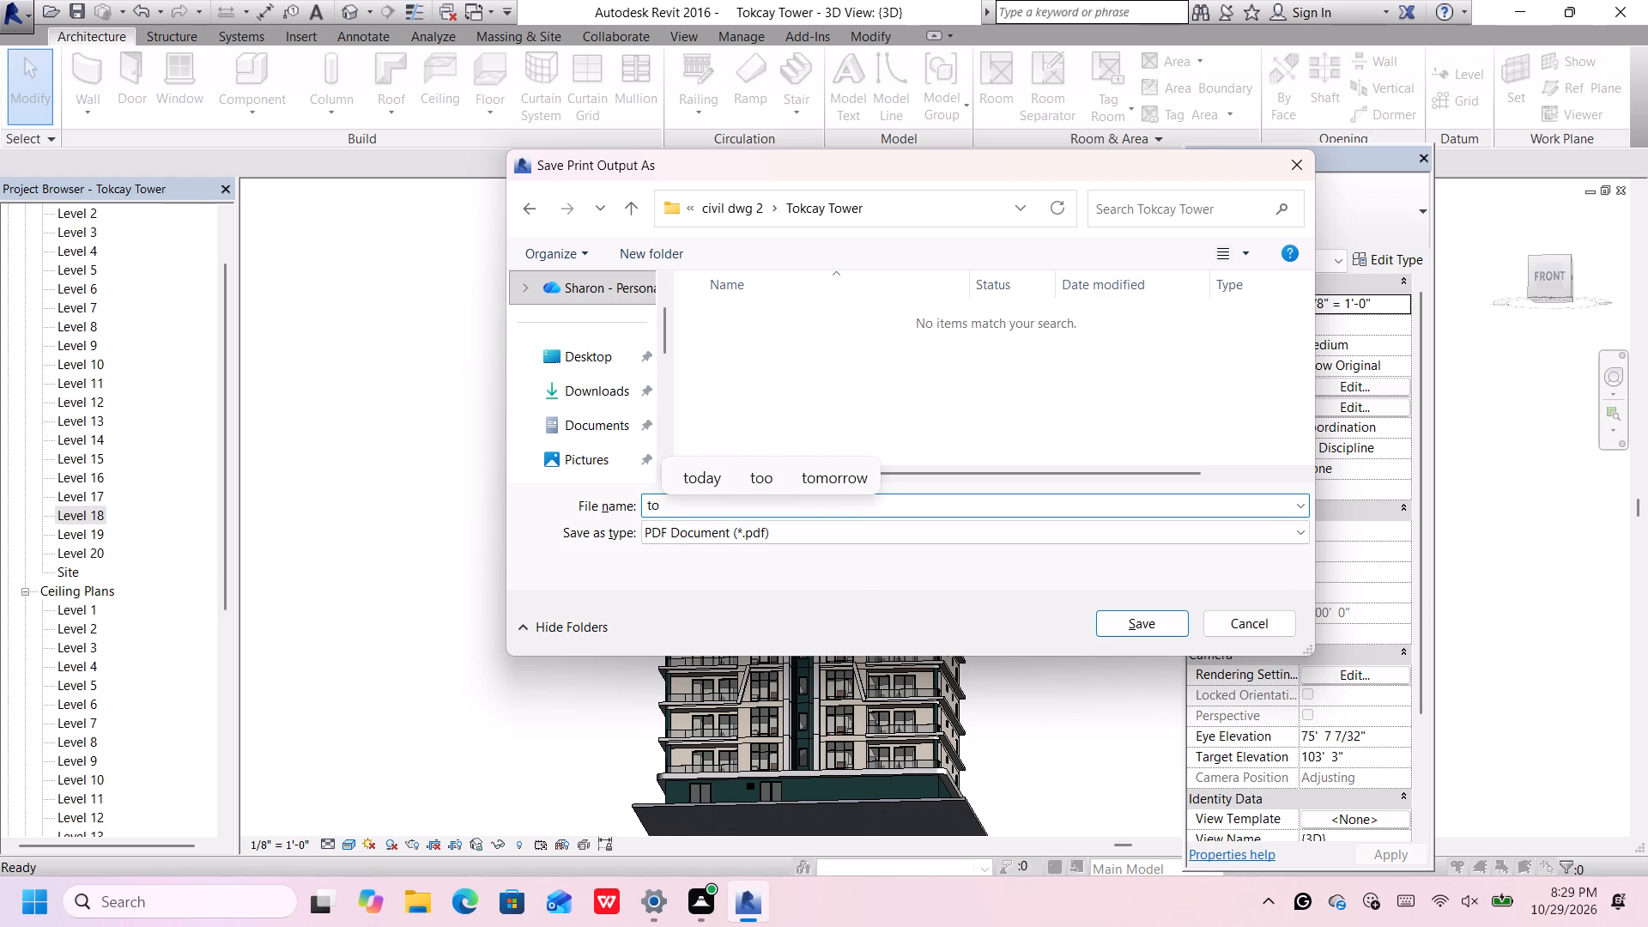
pyautogui.write('cay')
pyautogui.press('space')
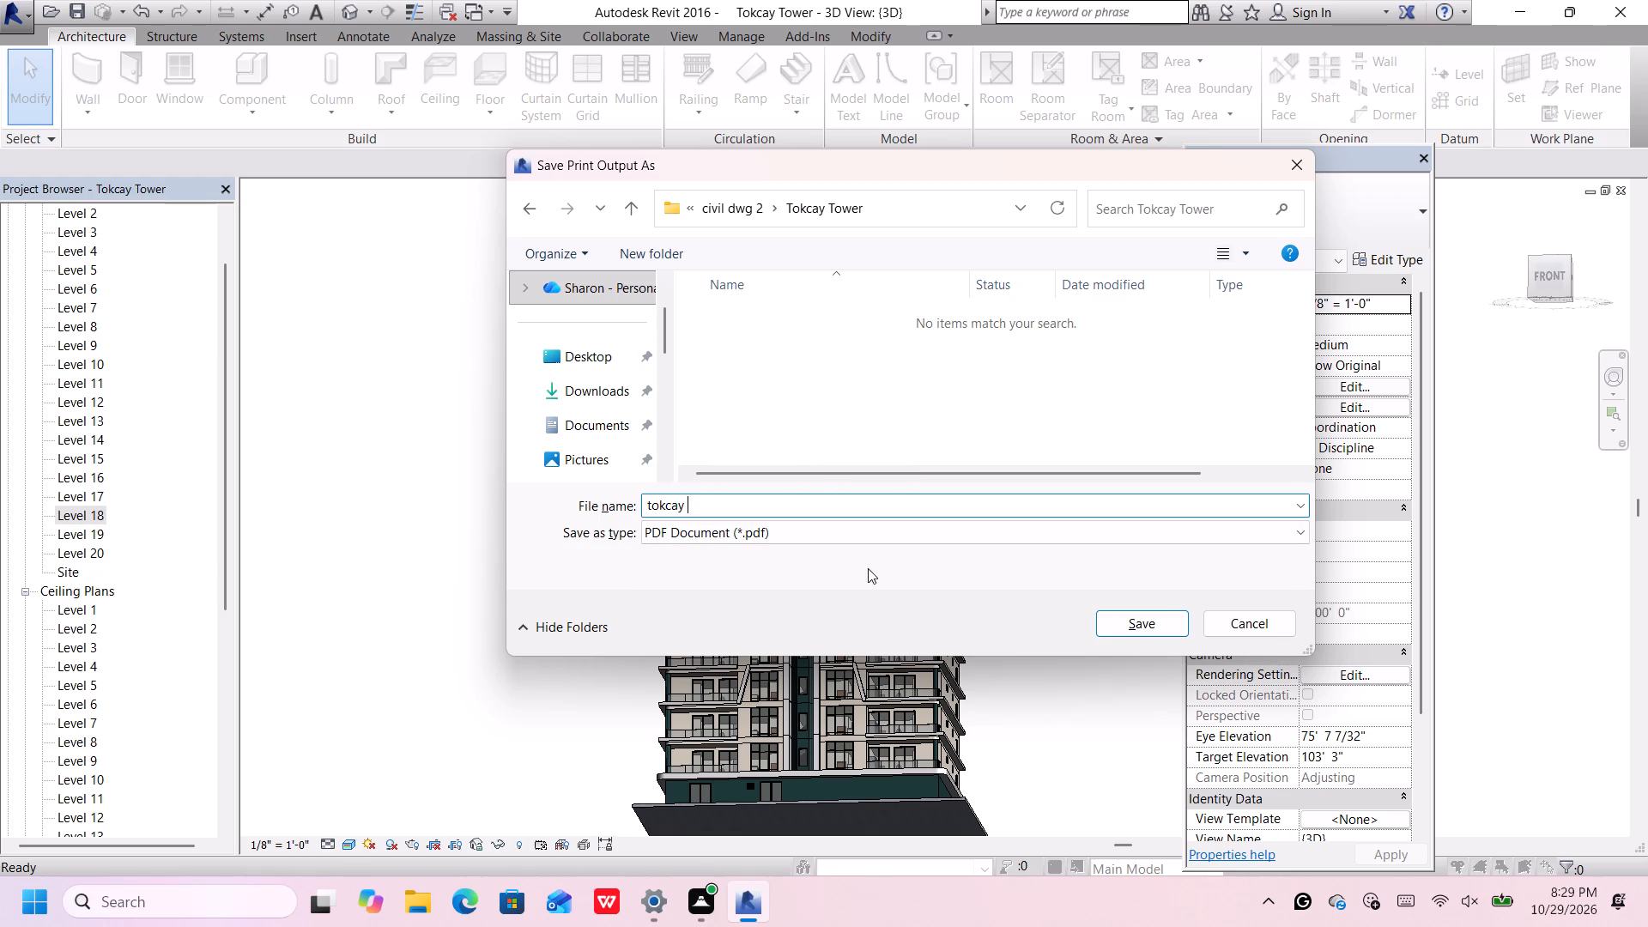
pyautogui.press('t')
pyautogui.press('o')
pyautogui.write('wer')
pyautogui.click(1142, 624)
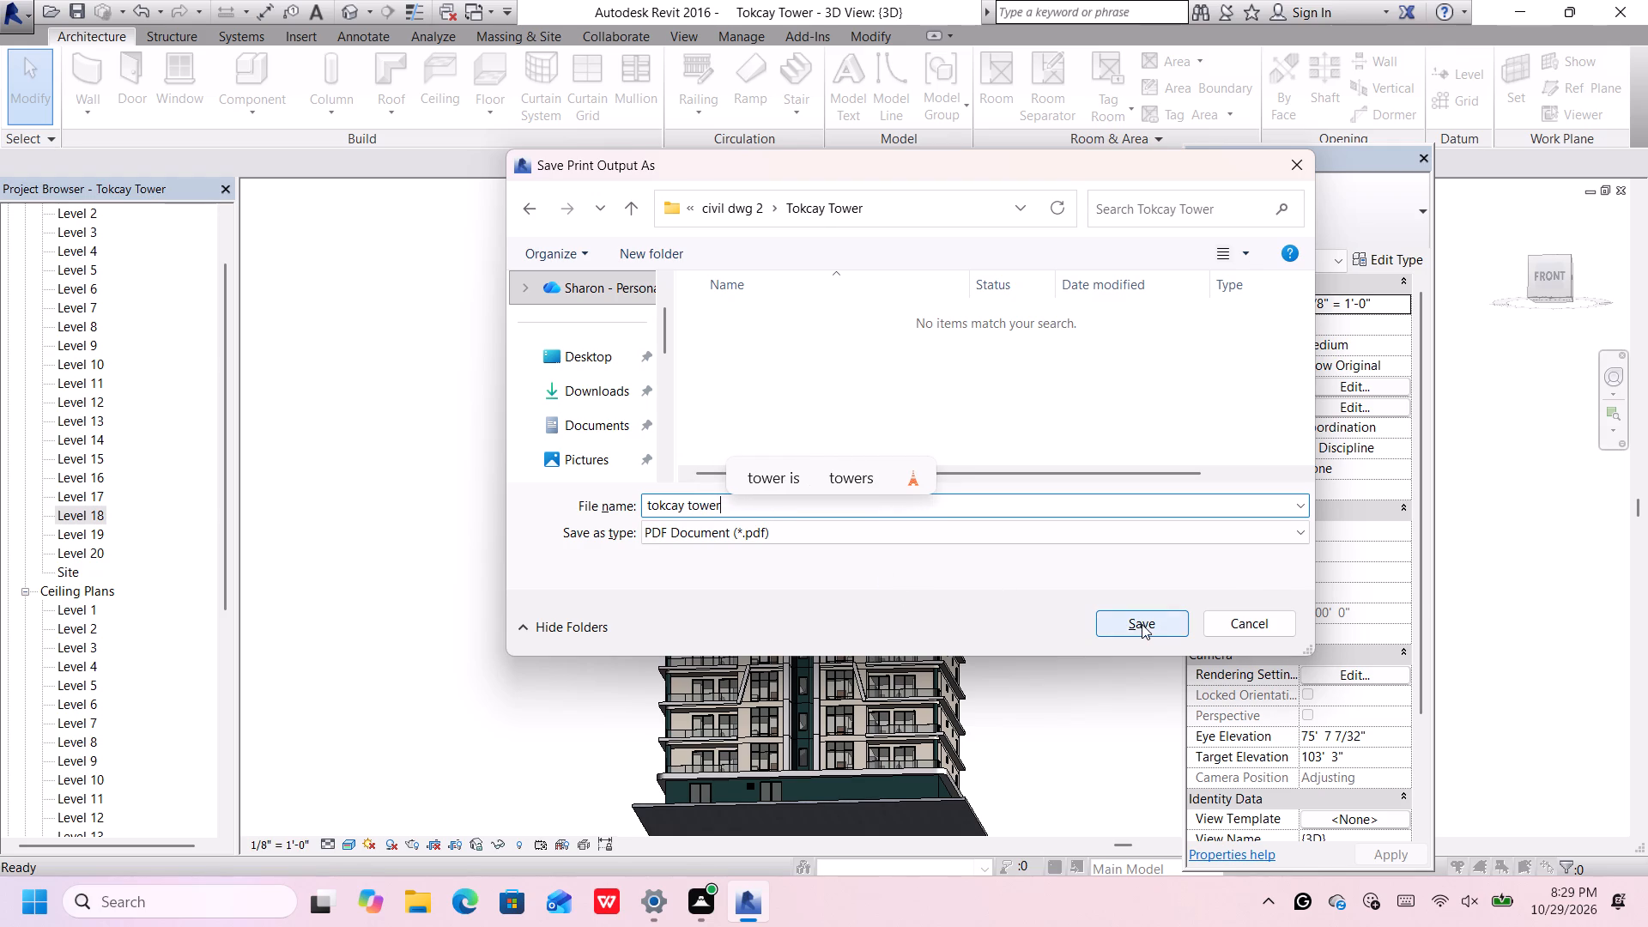